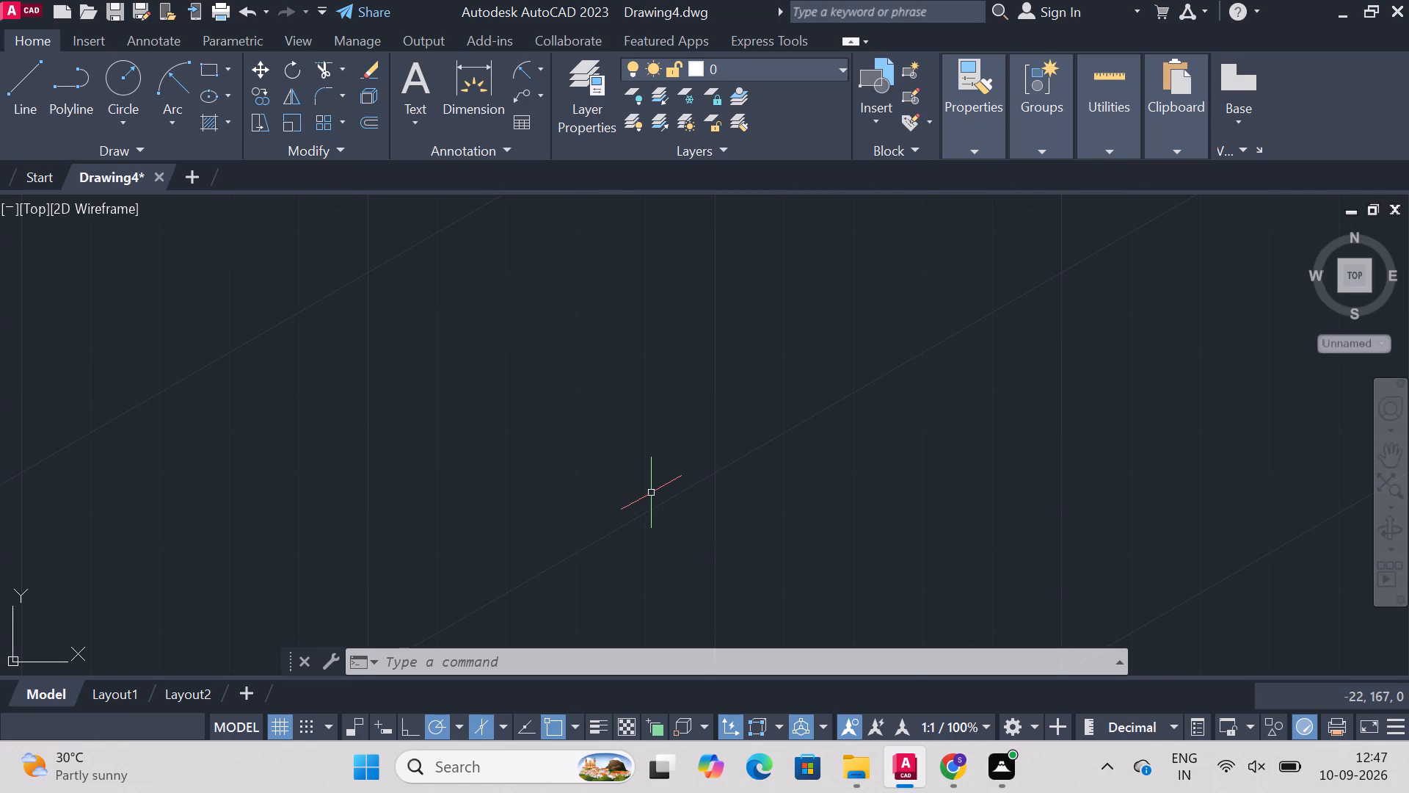
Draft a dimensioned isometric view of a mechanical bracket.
Draw a closed isometric strip with the Line tool: 126 long at 30°, 13 high vertically, 126 back, closing at the start point.
text(line)
key(Return)
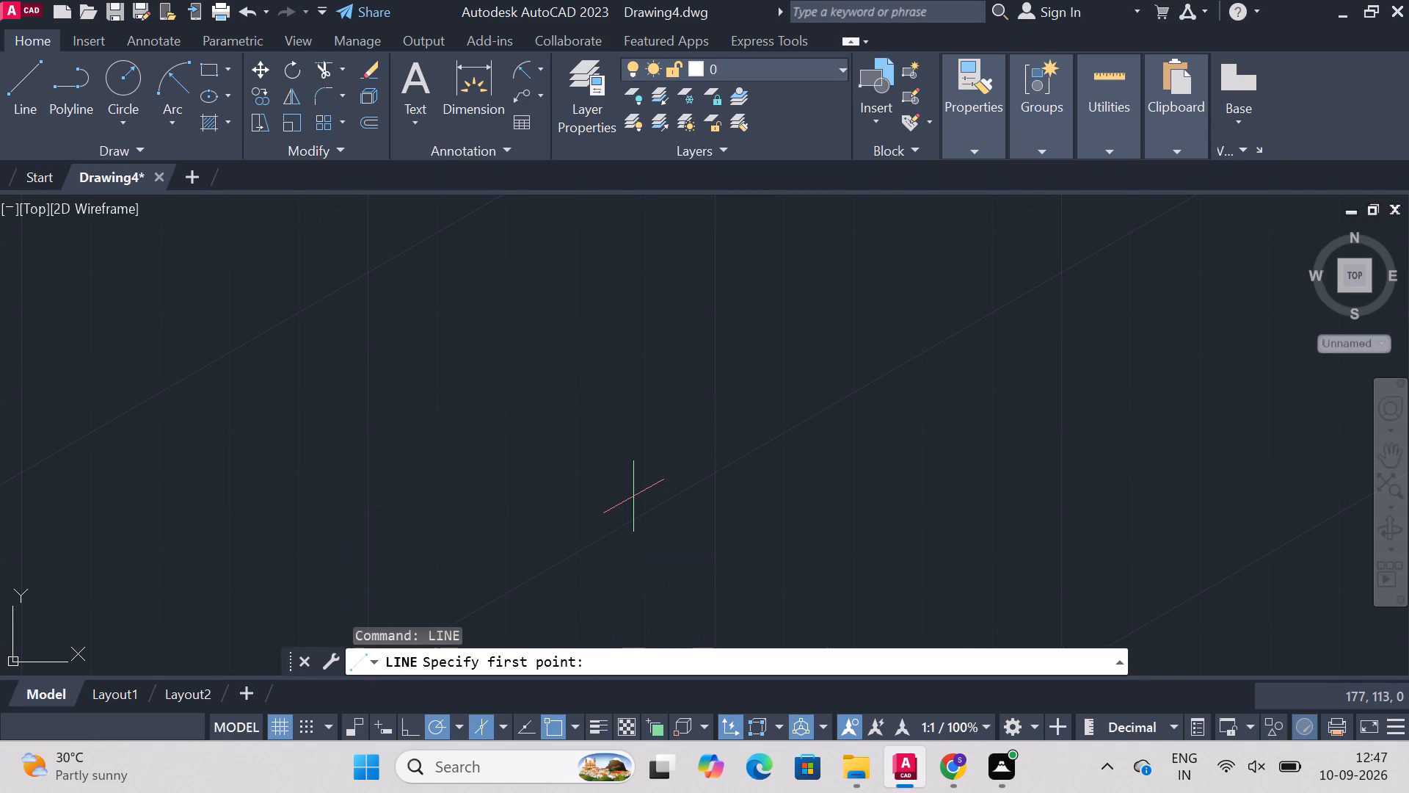
click(633, 496)
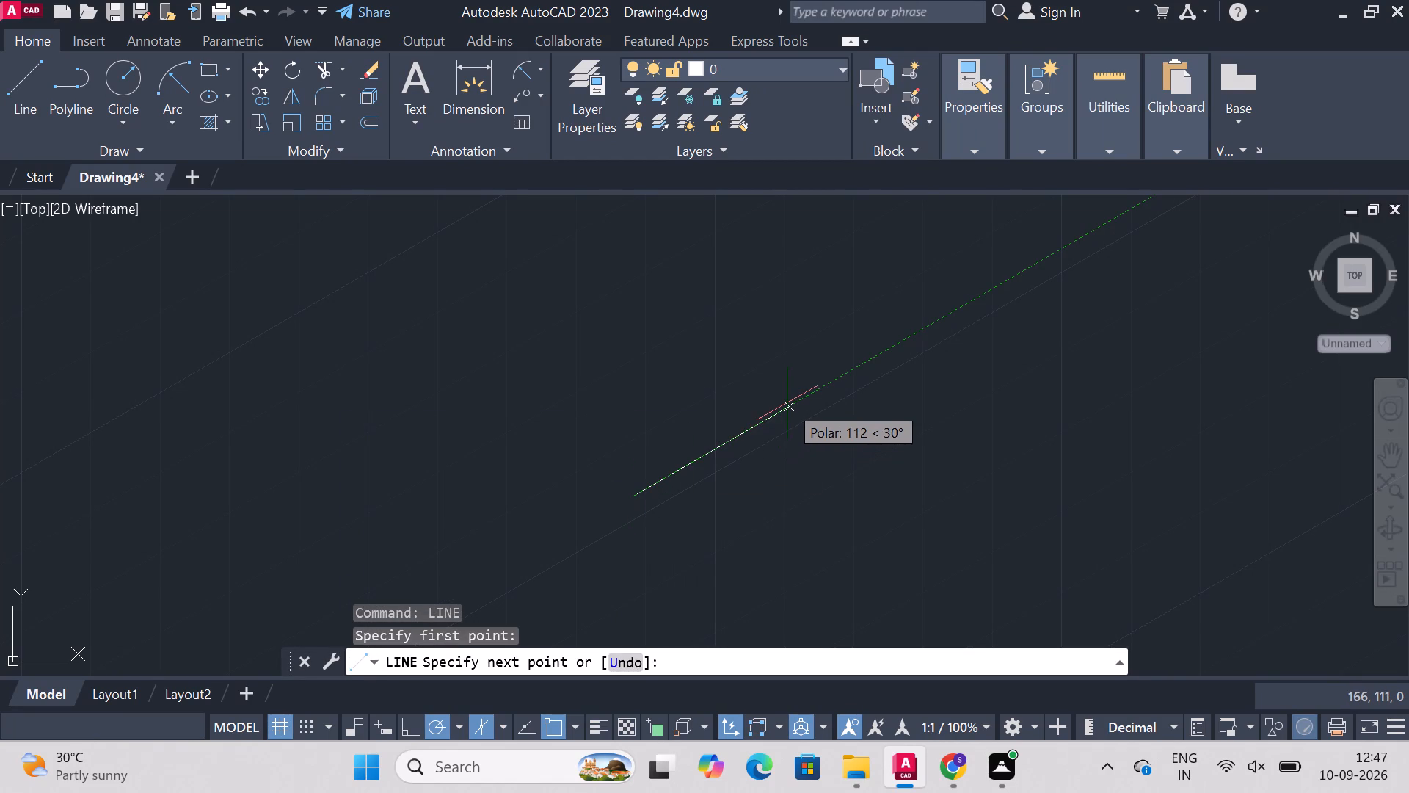
text(126)
key(Return)
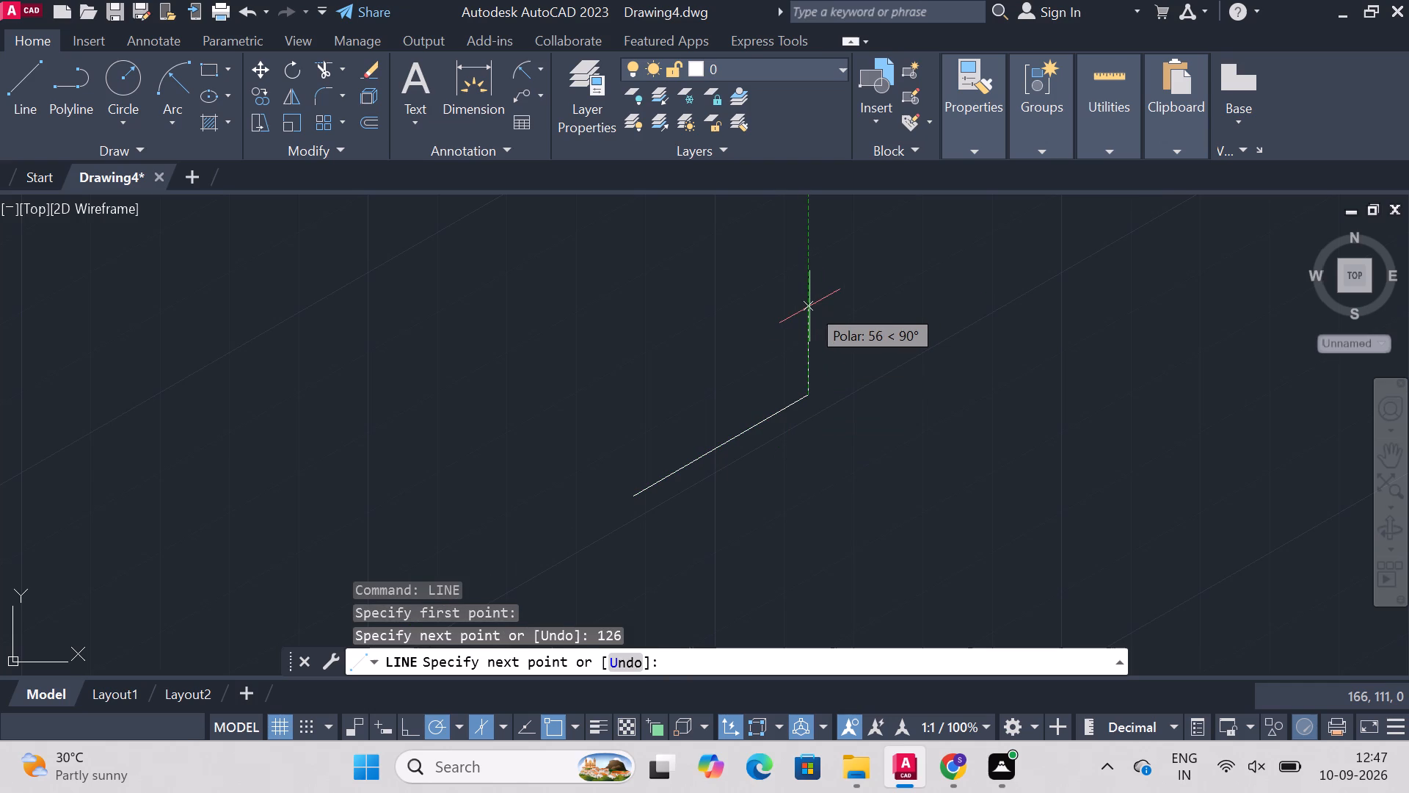
text(13)
key(Return)
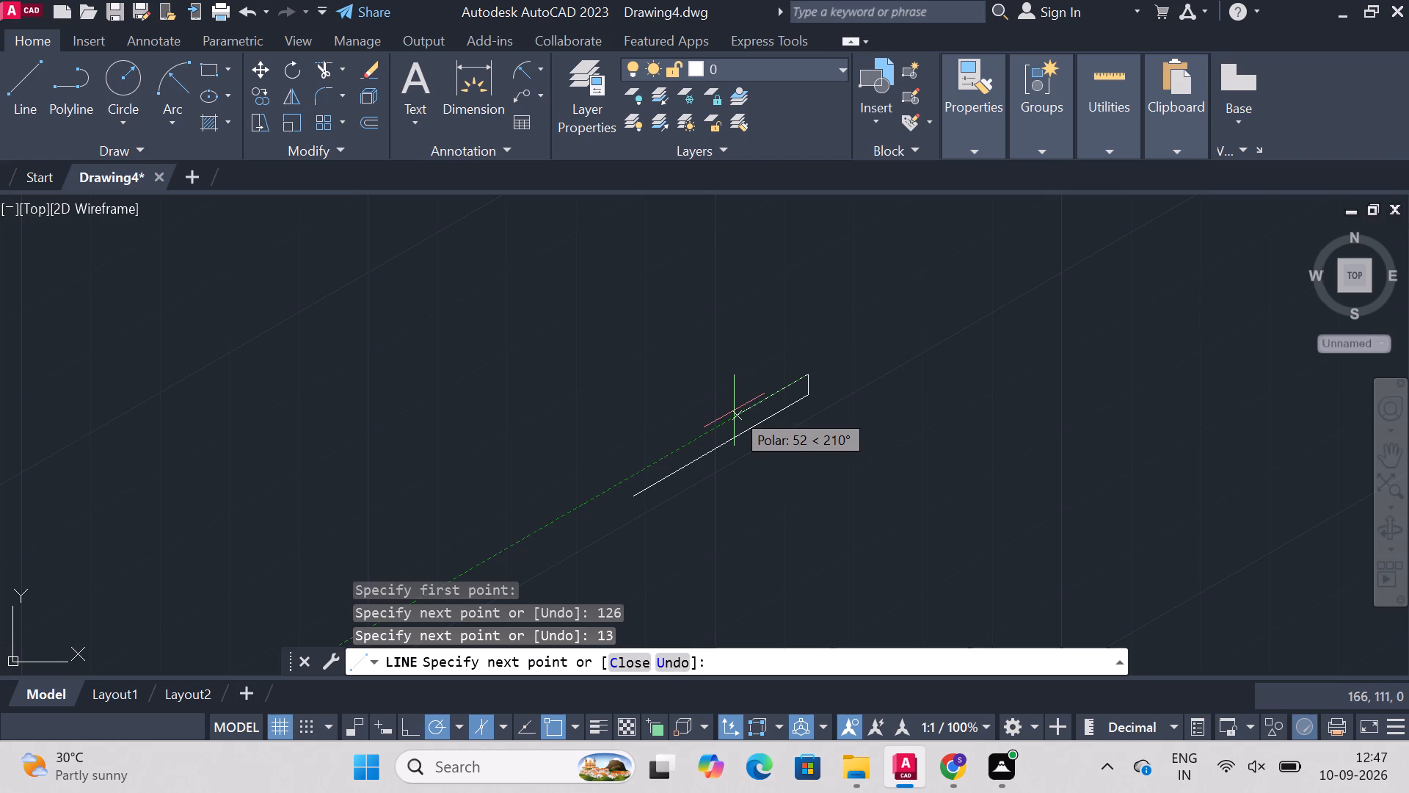
text(126)
key(Return)
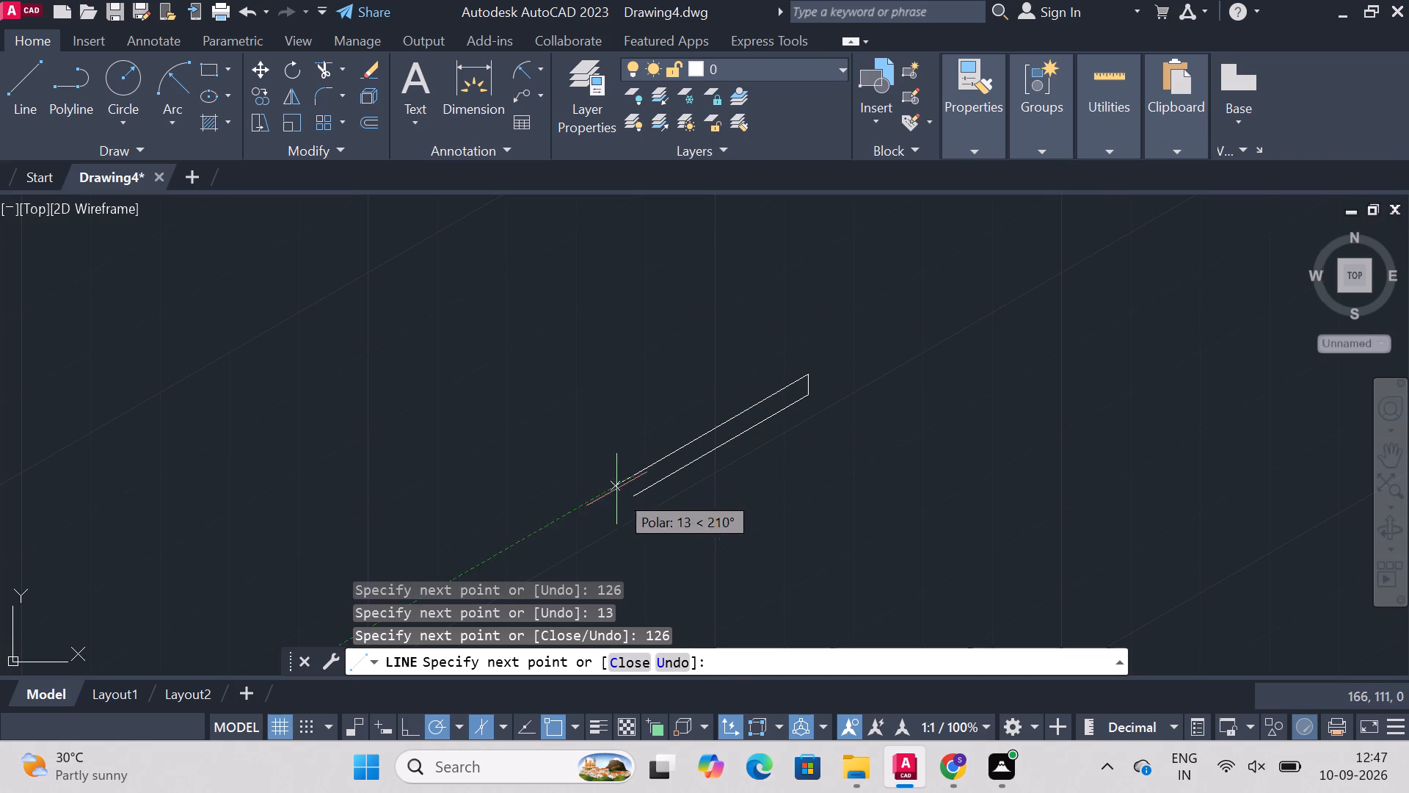
click(632, 501)
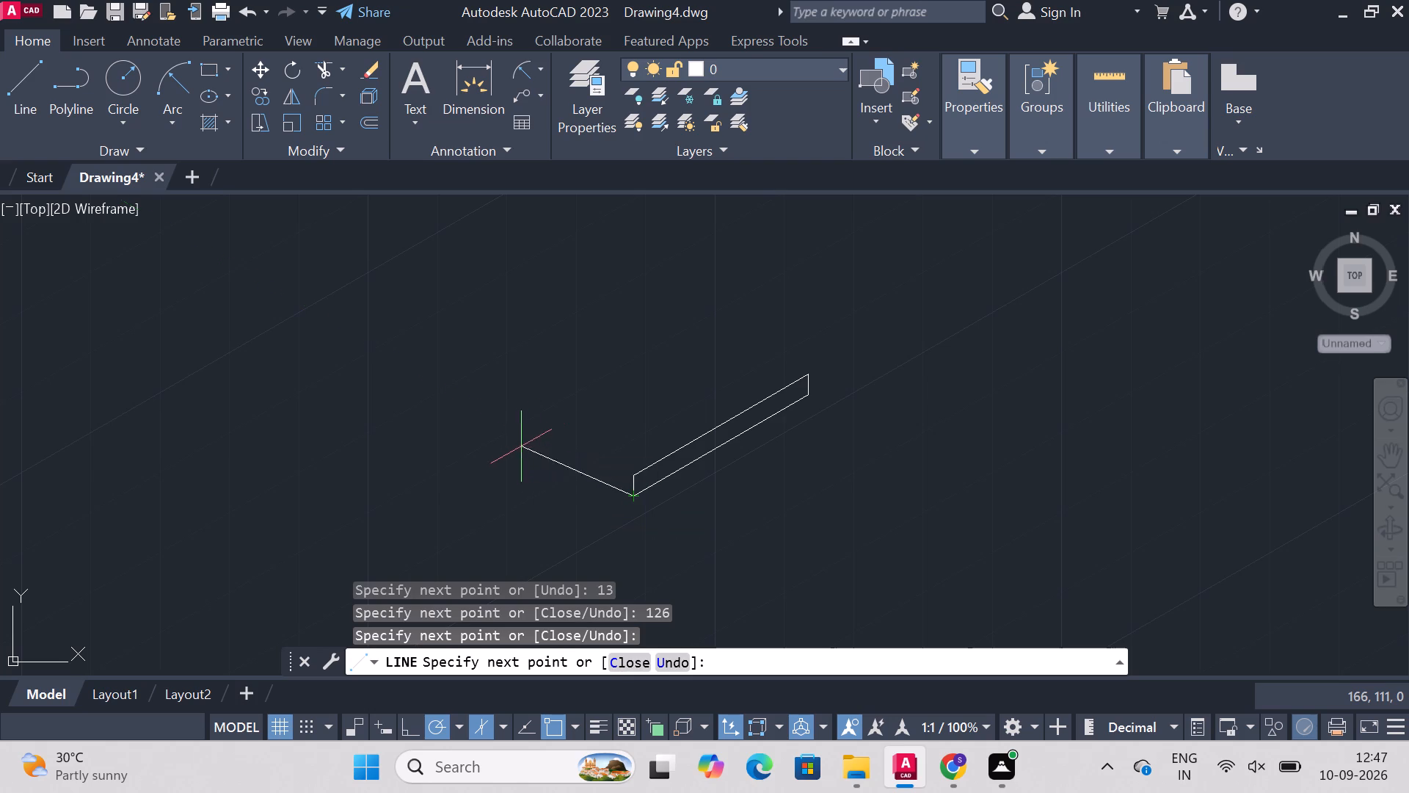
Continue from the strip's lower near corner with a 78-unit line at 150° and a 90-unit vertical line upward.
text(78)
key(Return)
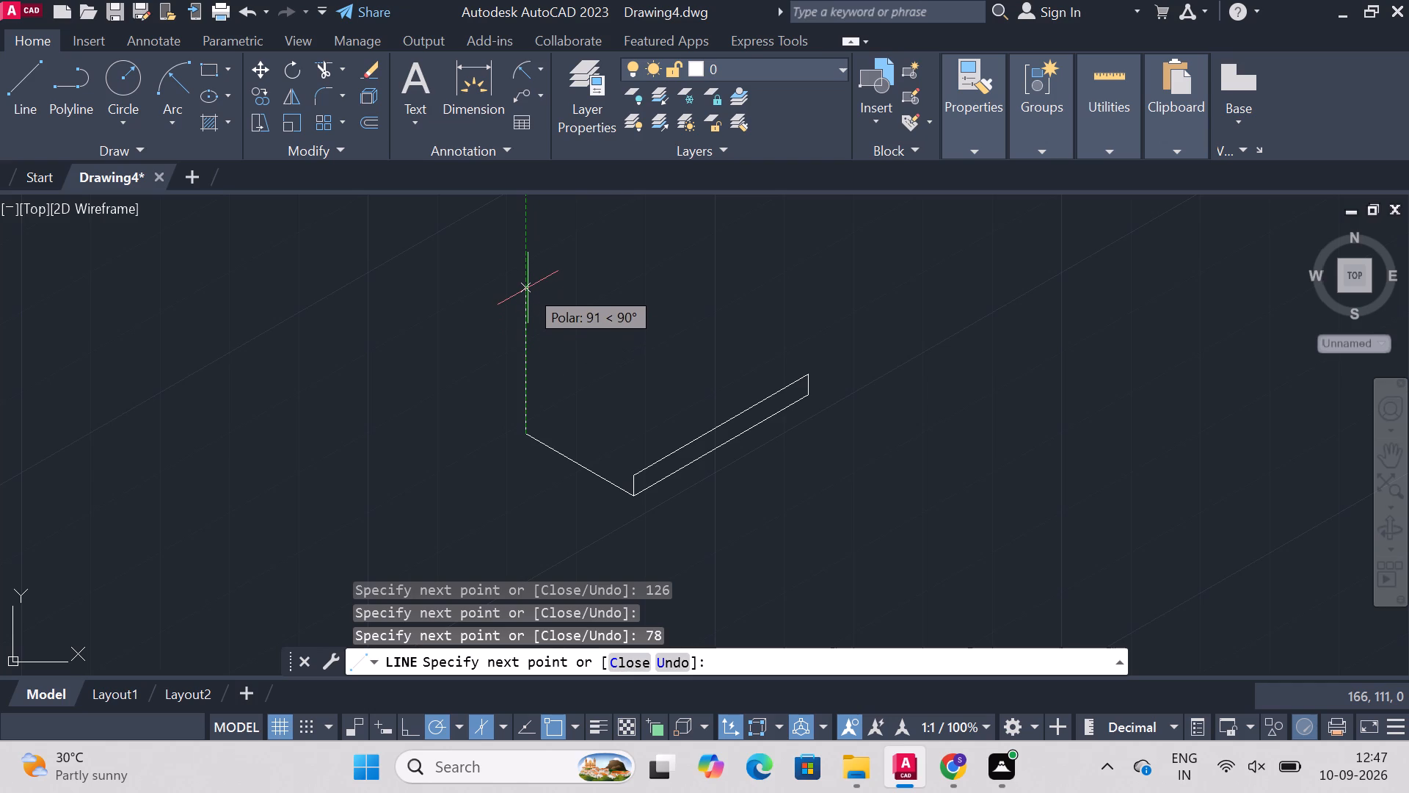
text(90)
key(Return)
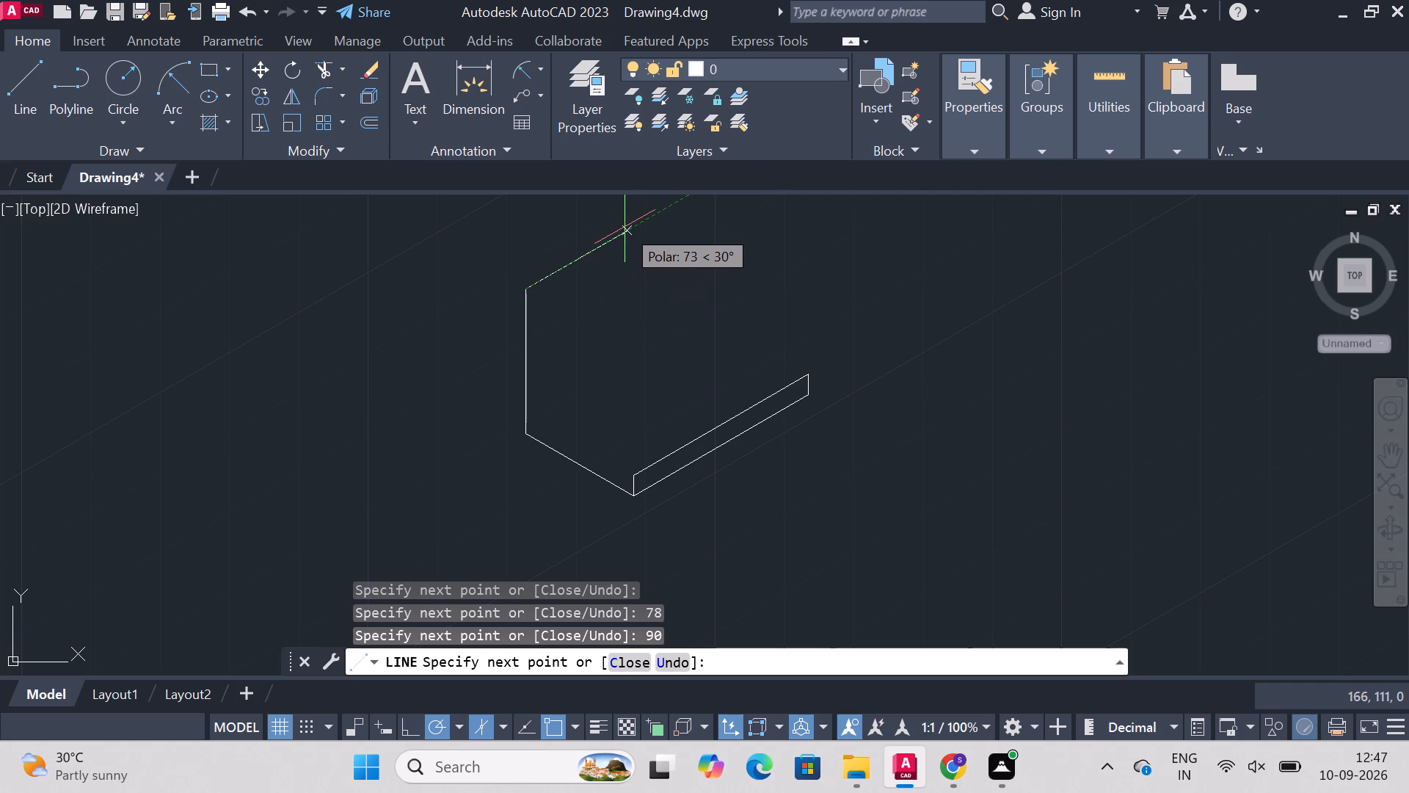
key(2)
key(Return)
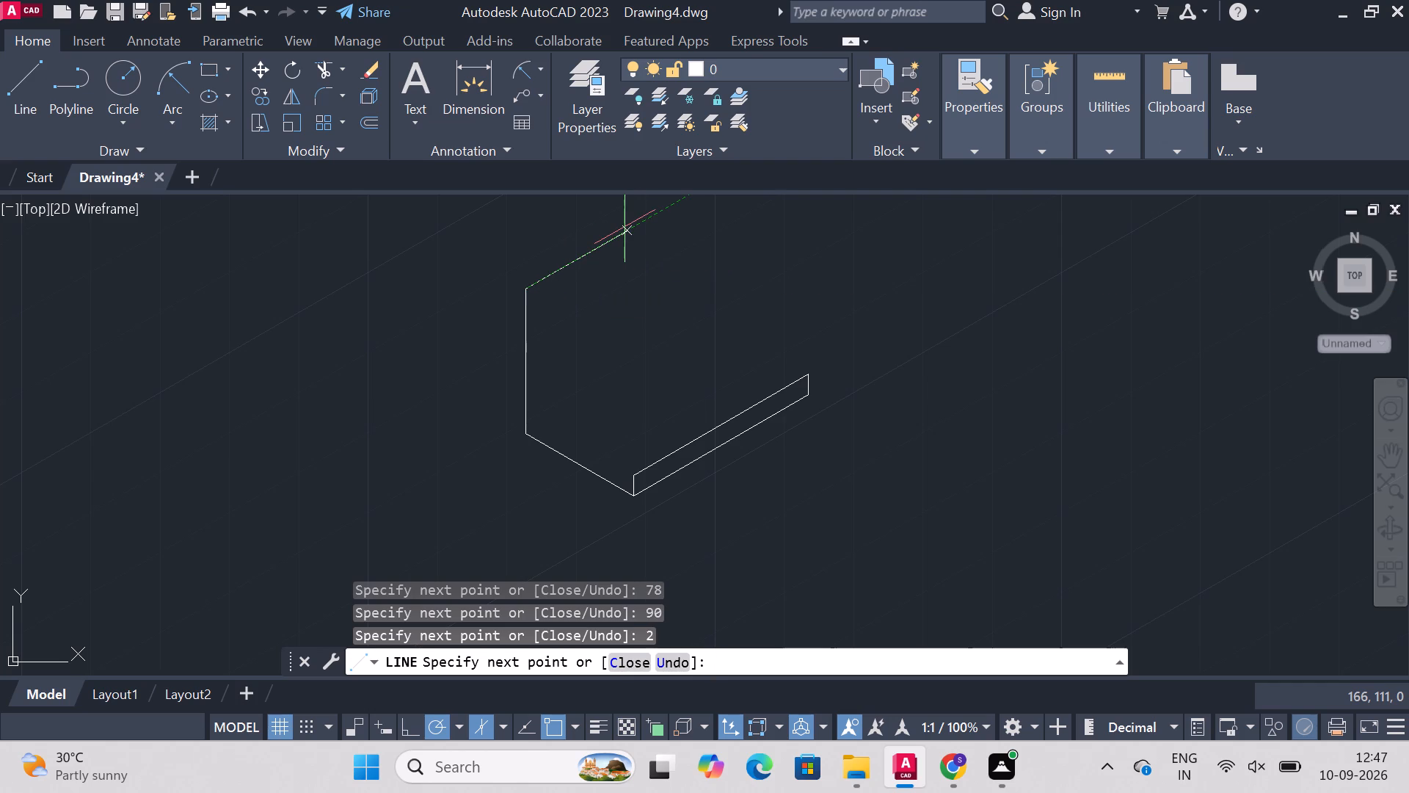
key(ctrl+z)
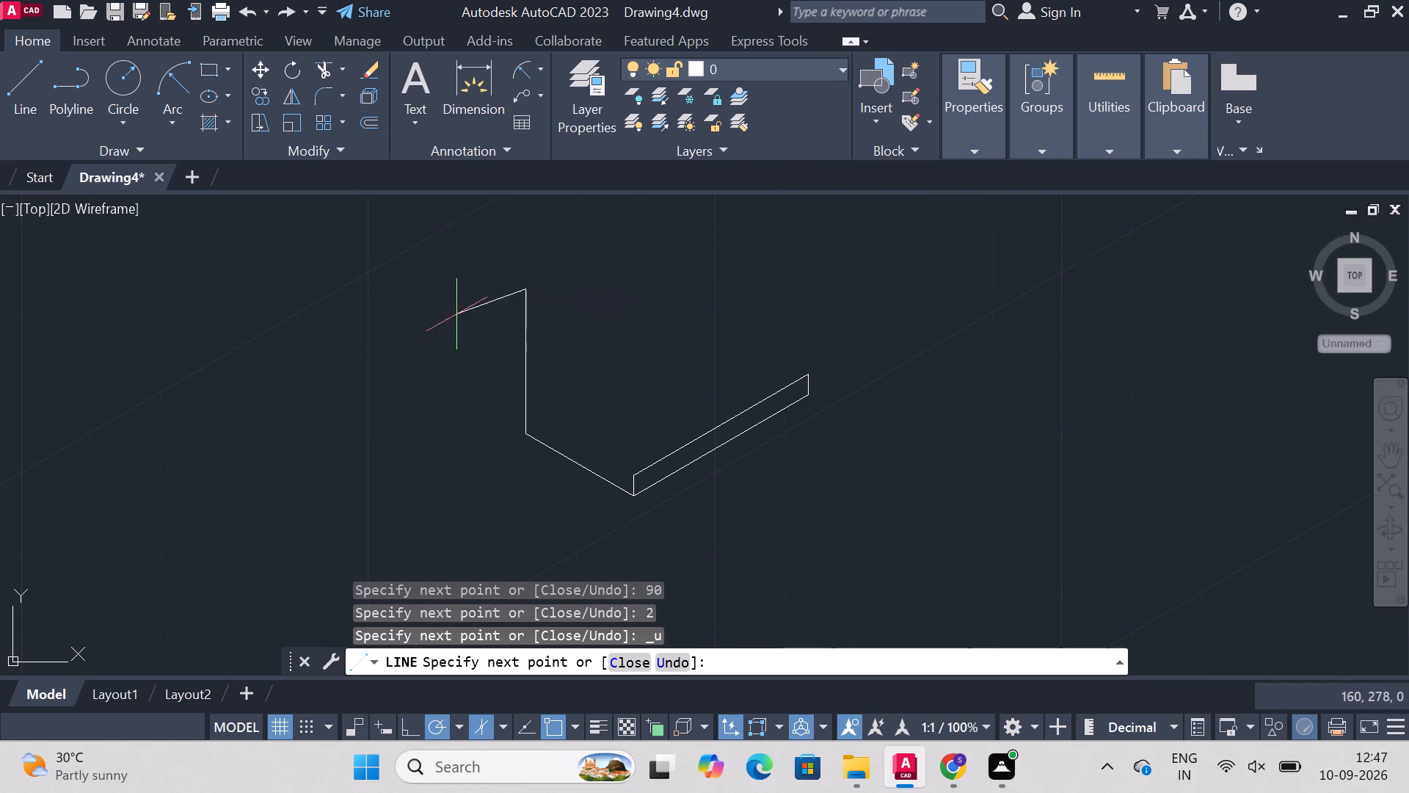
Add a 126-unit line at 30° from the top of the 90-unit vertical edge and finish the line chain.
text(12)
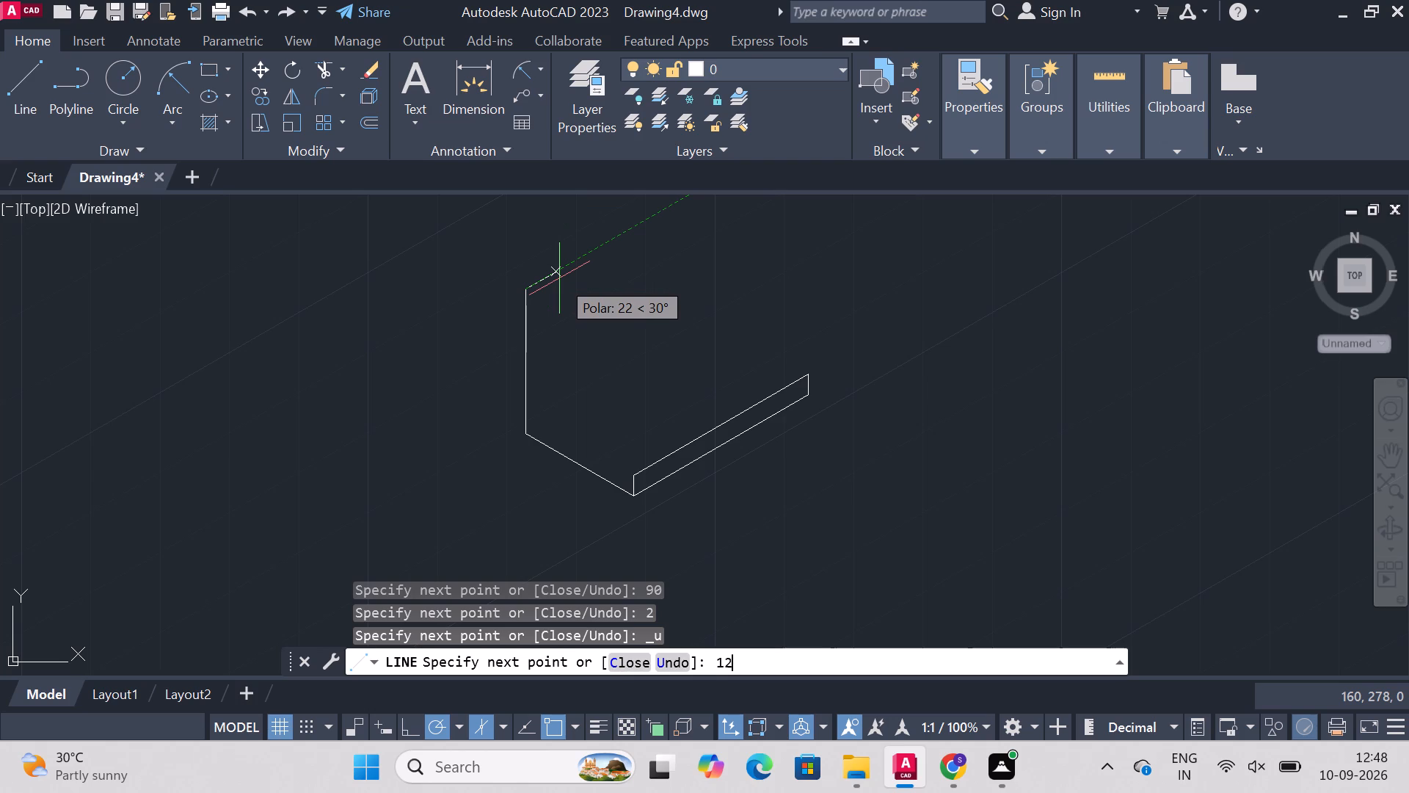
key(6)
key(Return)
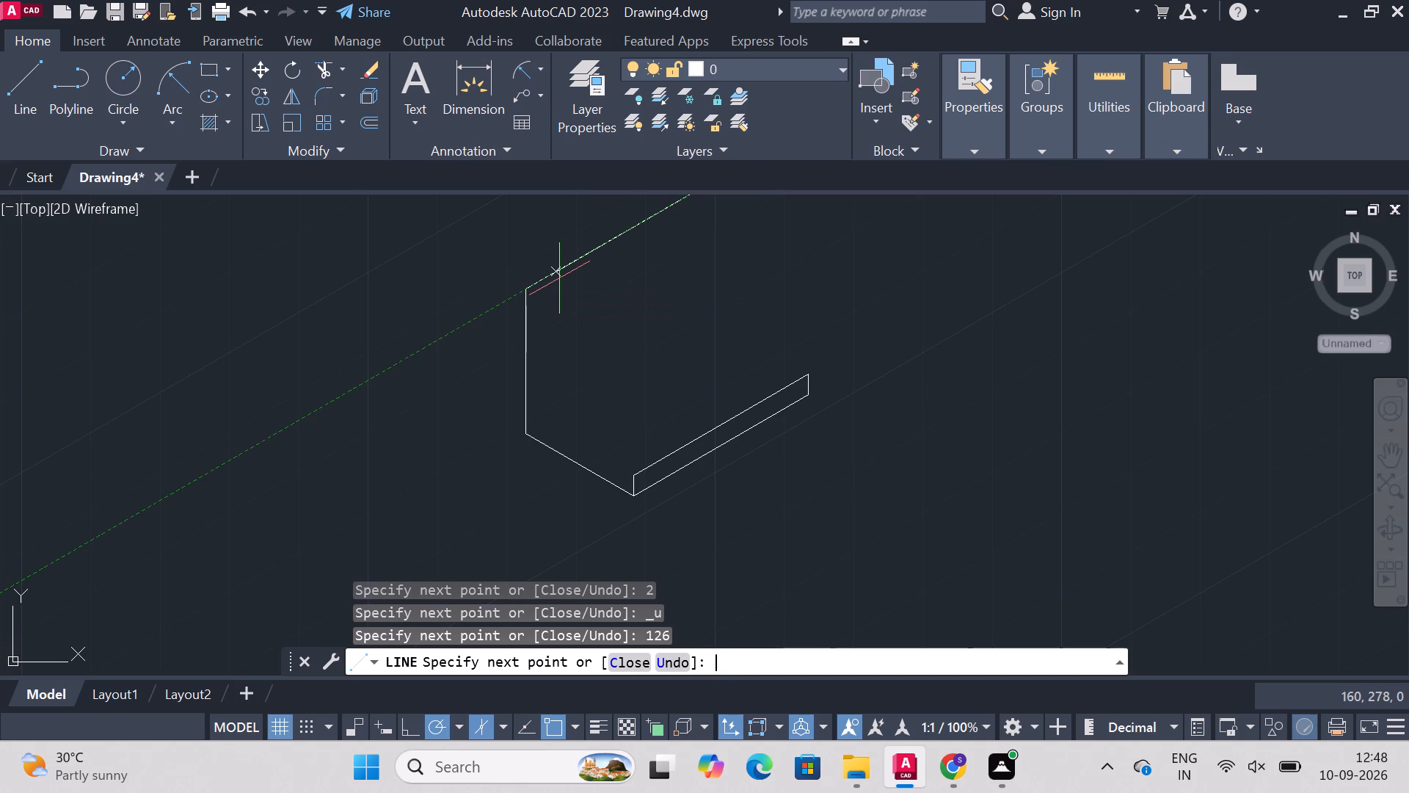
key(Escape)
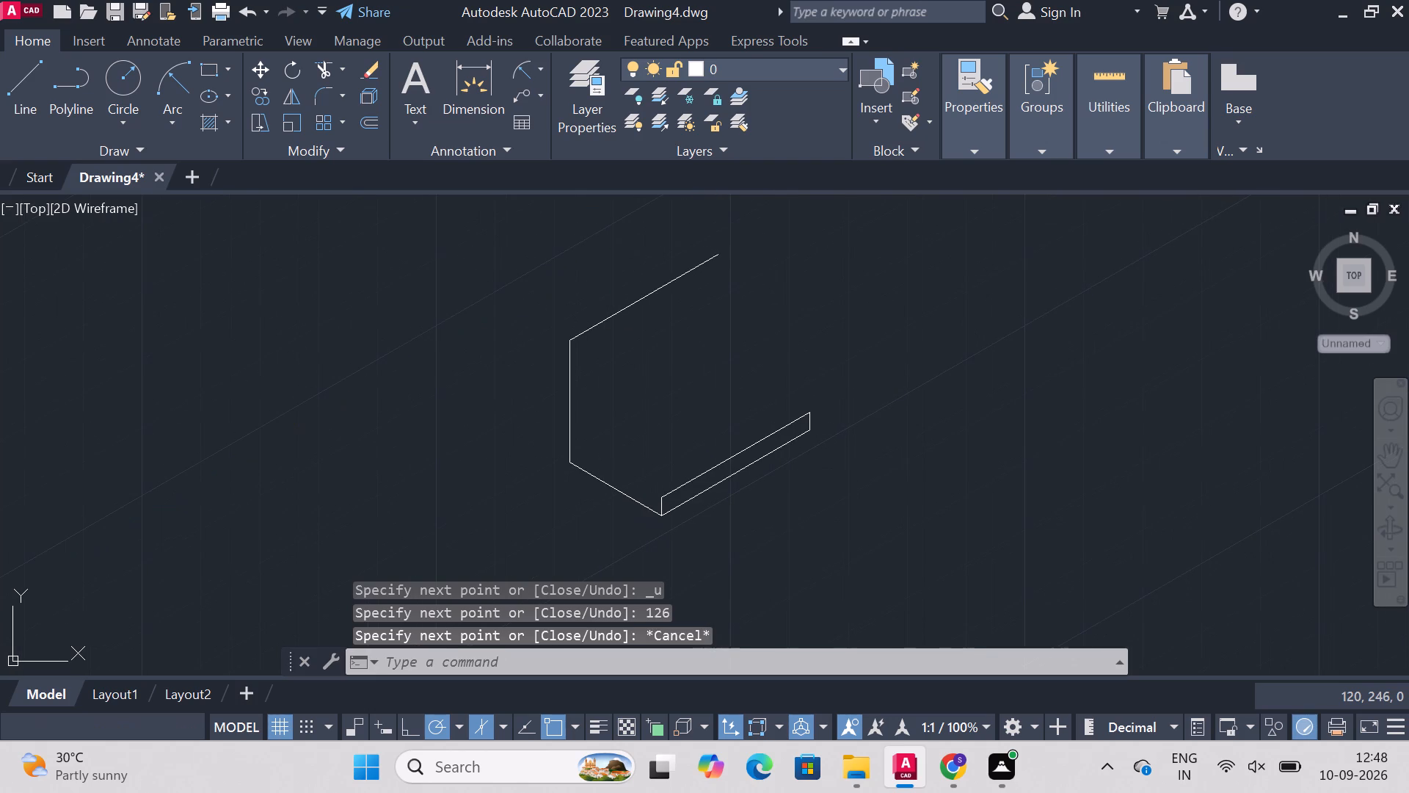
Draw a 65-unit line at 150° from the upper near corner of the 13-high strip.
text(line)
key(Return)
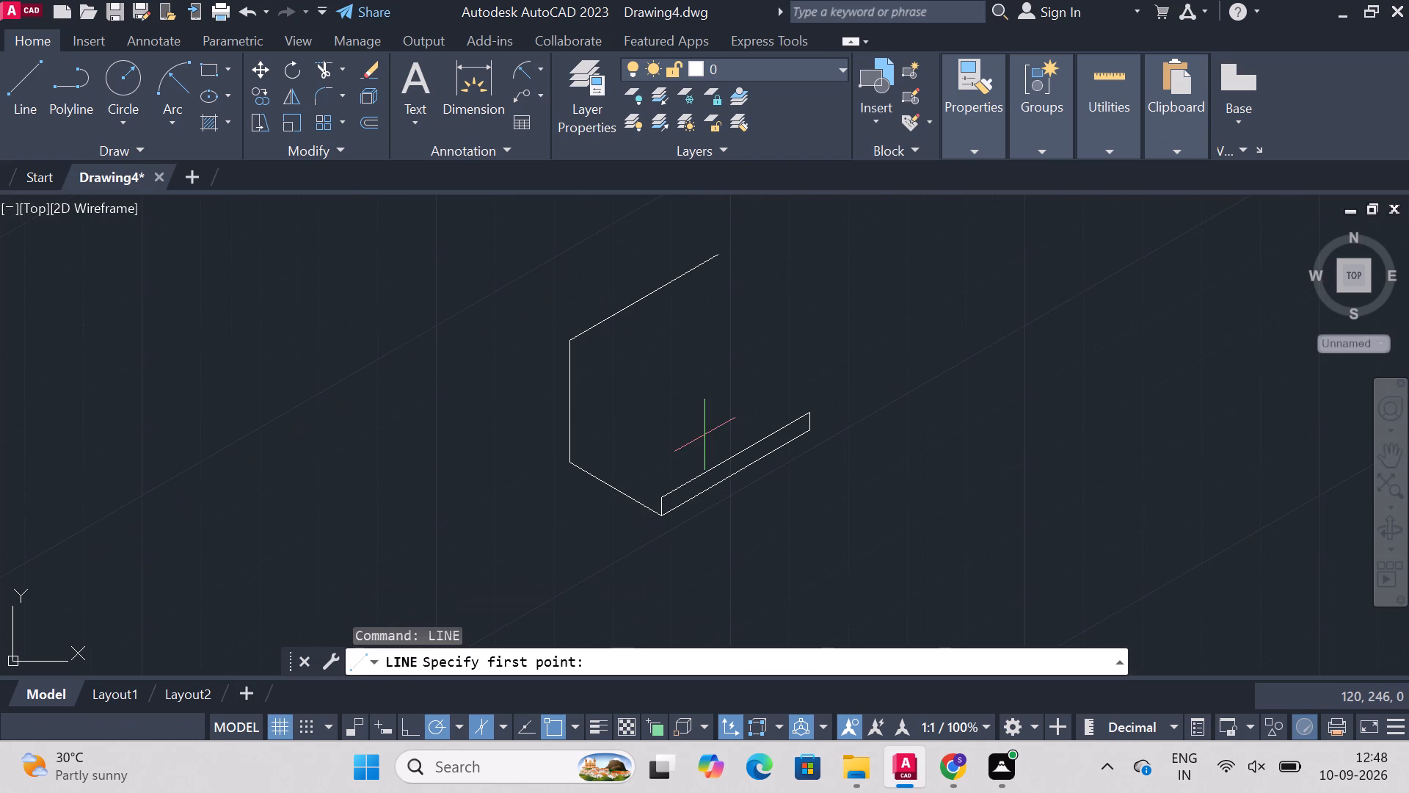
click(663, 499)
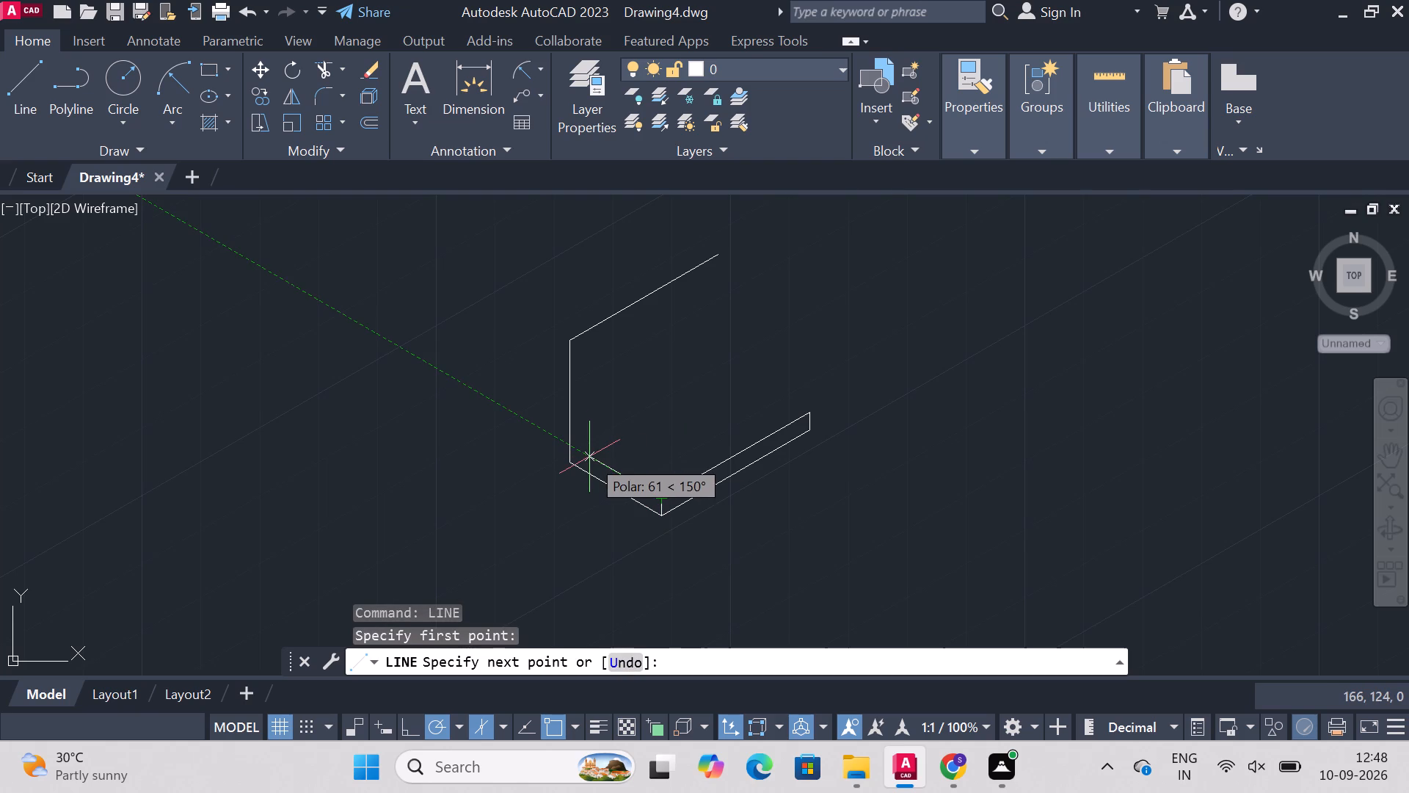
text(65)
key(Return)
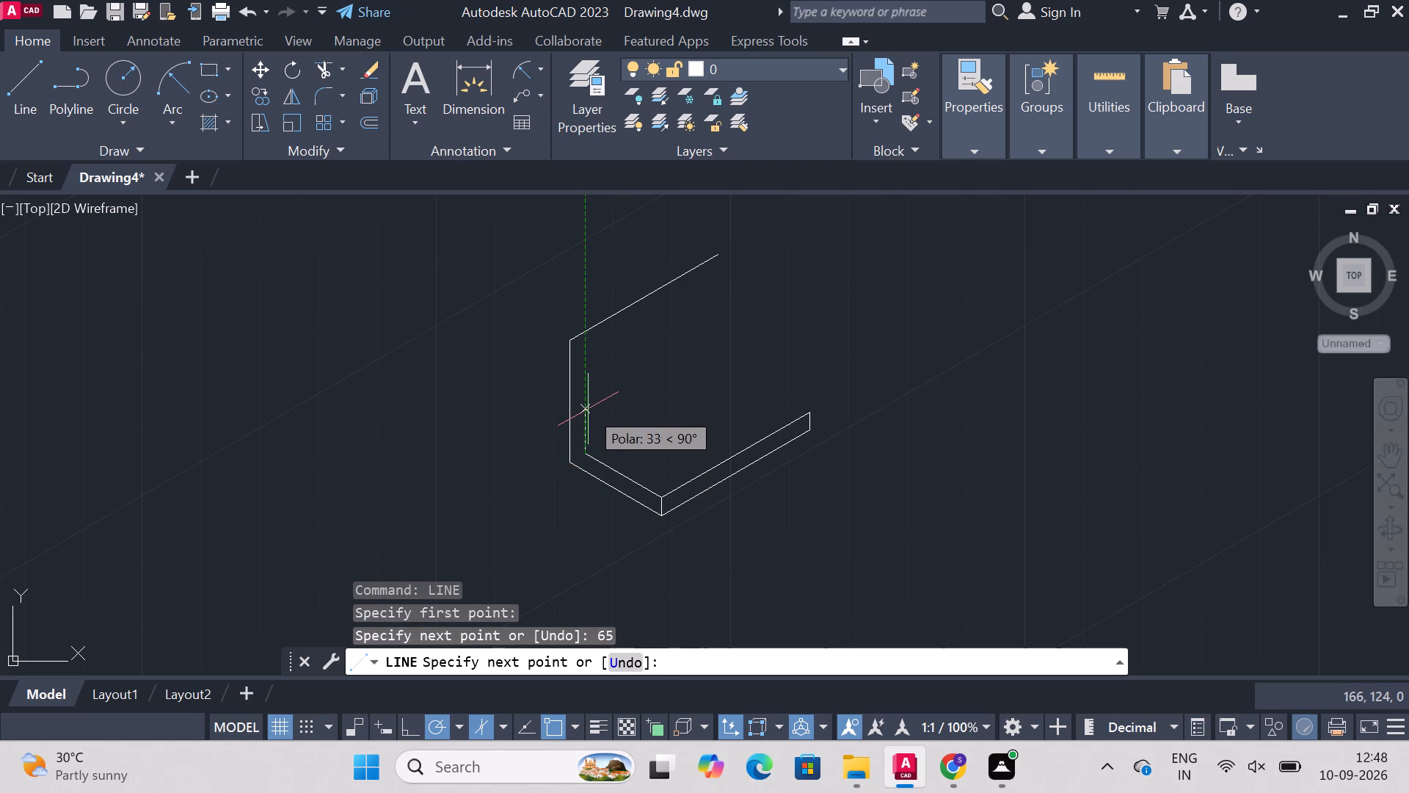
key(Escape)
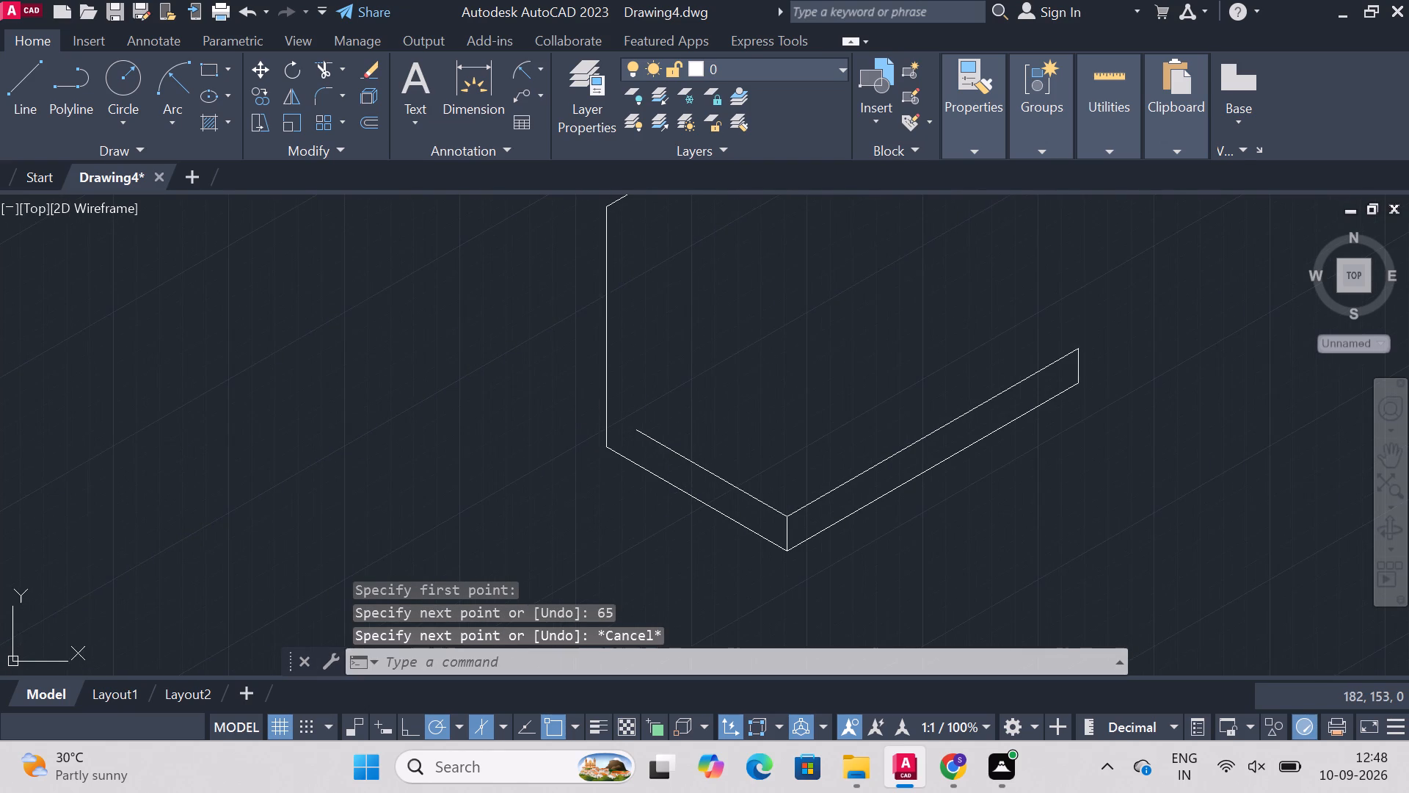
Measure the gap between the free end of the 65-unit line and the outer vertical edge with a temporary dimension.
click(458, 87)
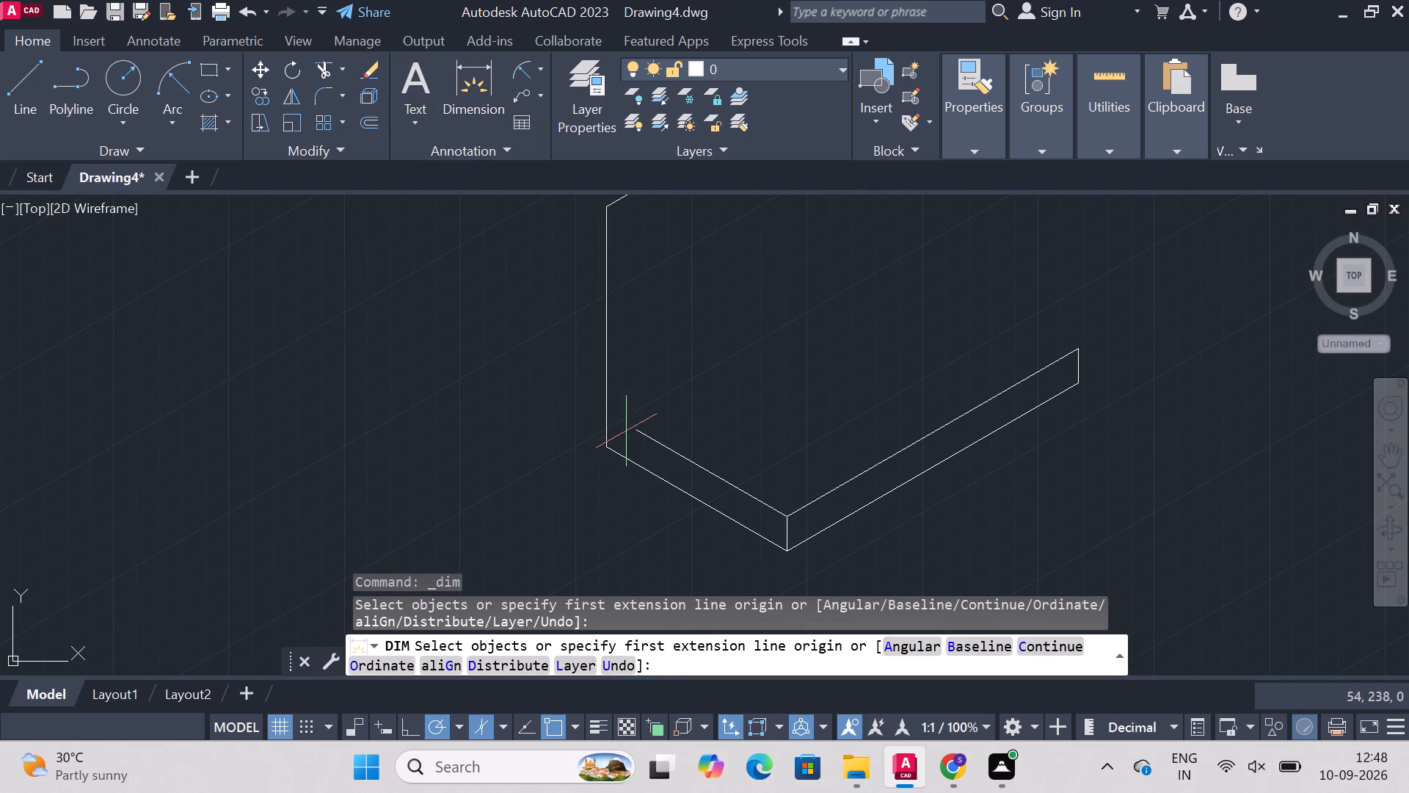
click(638, 432)
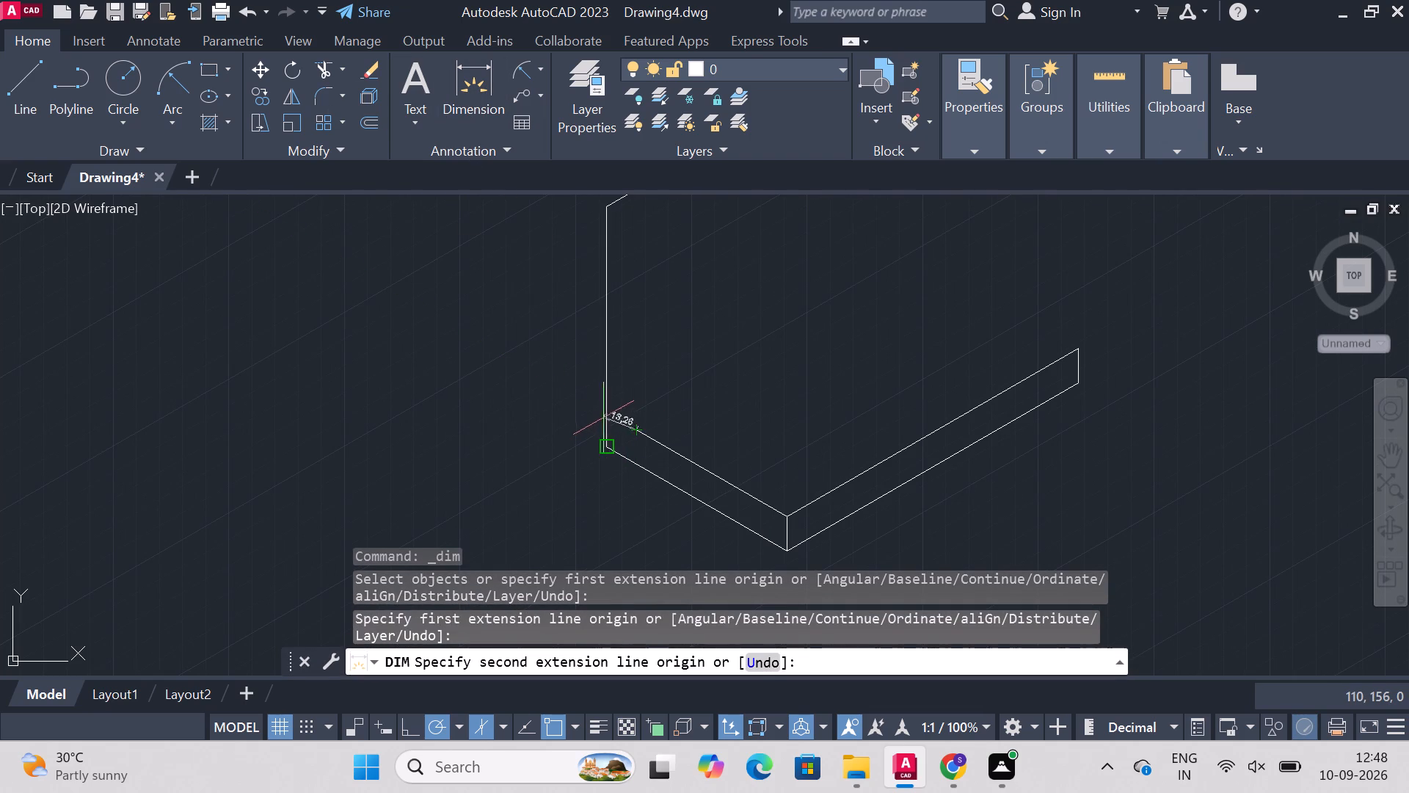
click(608, 410)
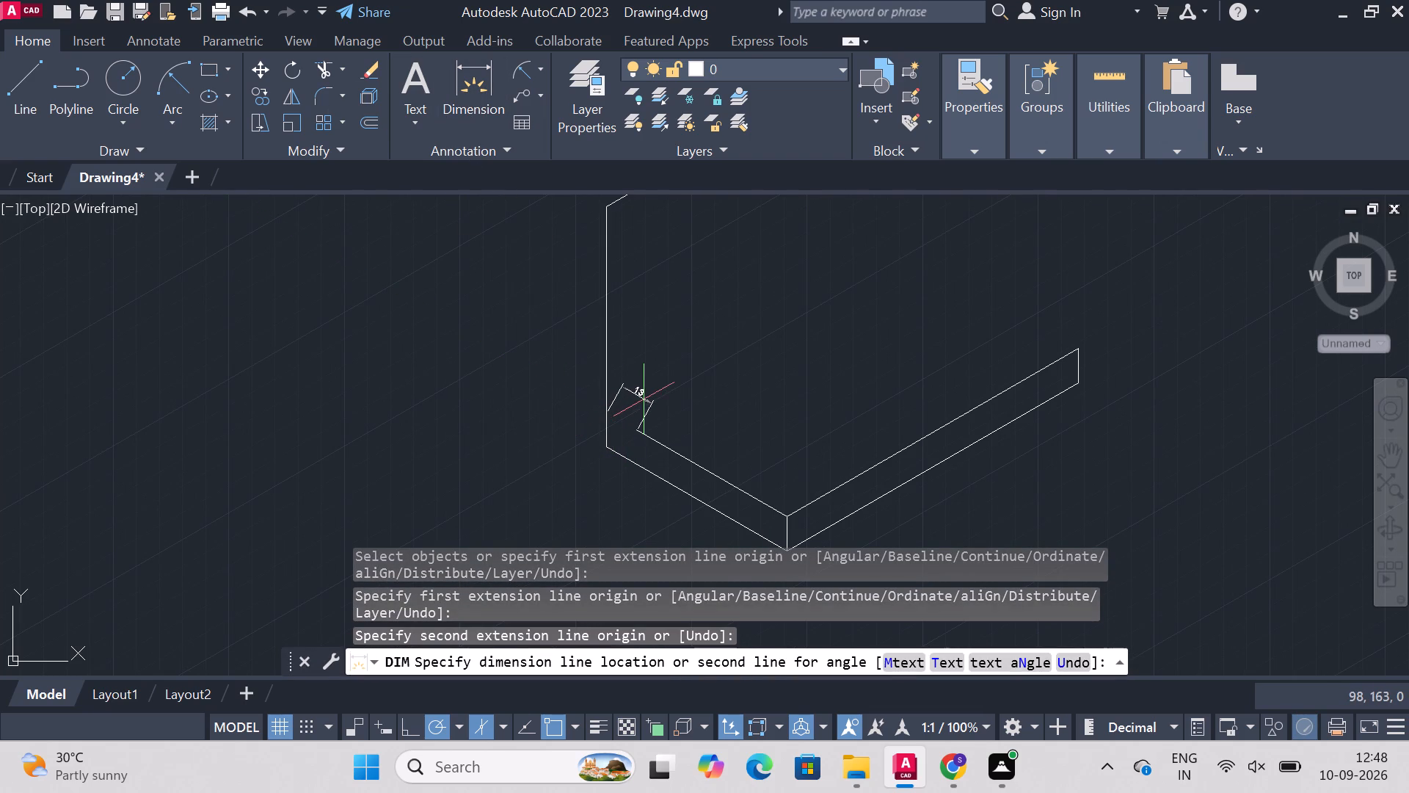
key(Escape)
click(546, 488)
Draw a 77-unit vertical line upward from the free end of the 65-unit line.
text(line)
key(Return)
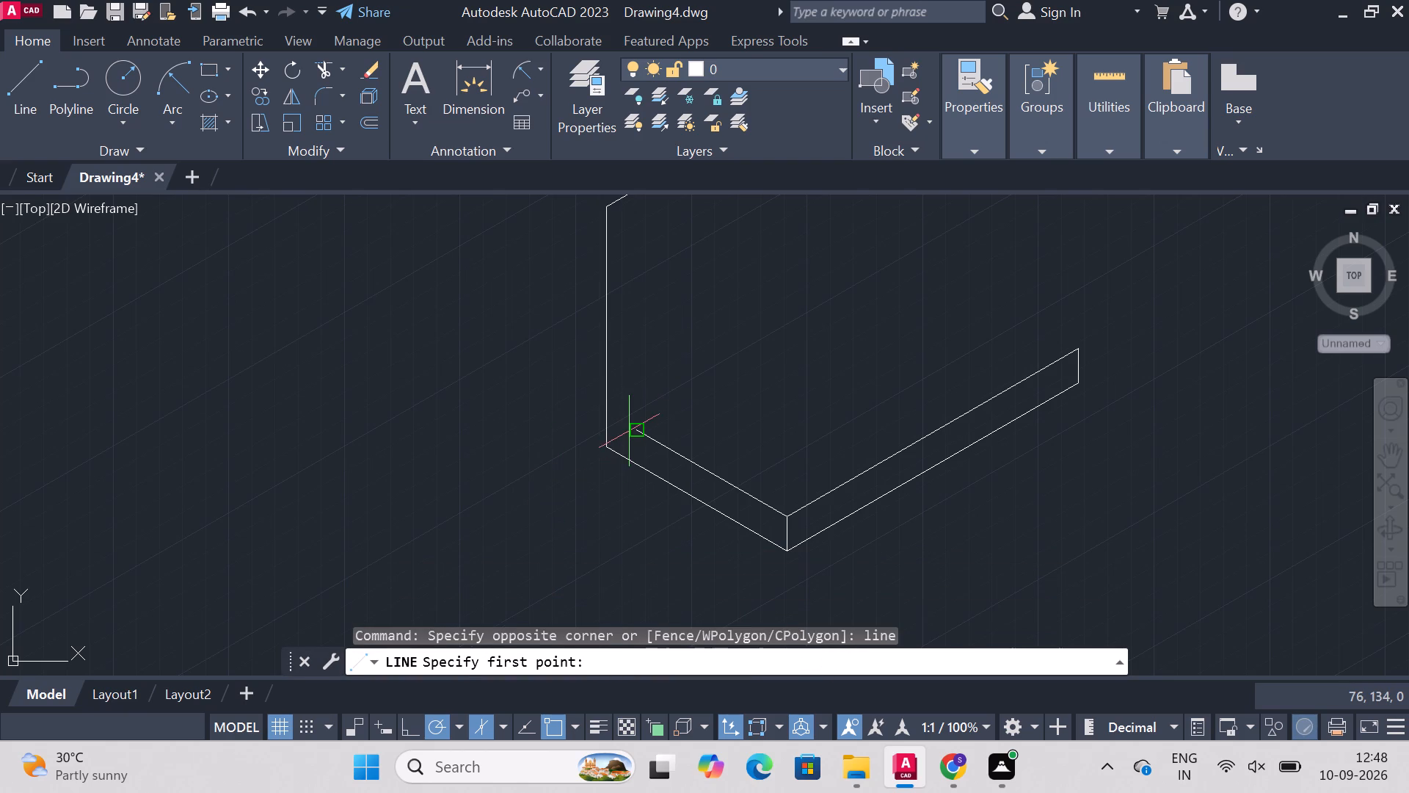
click(633, 427)
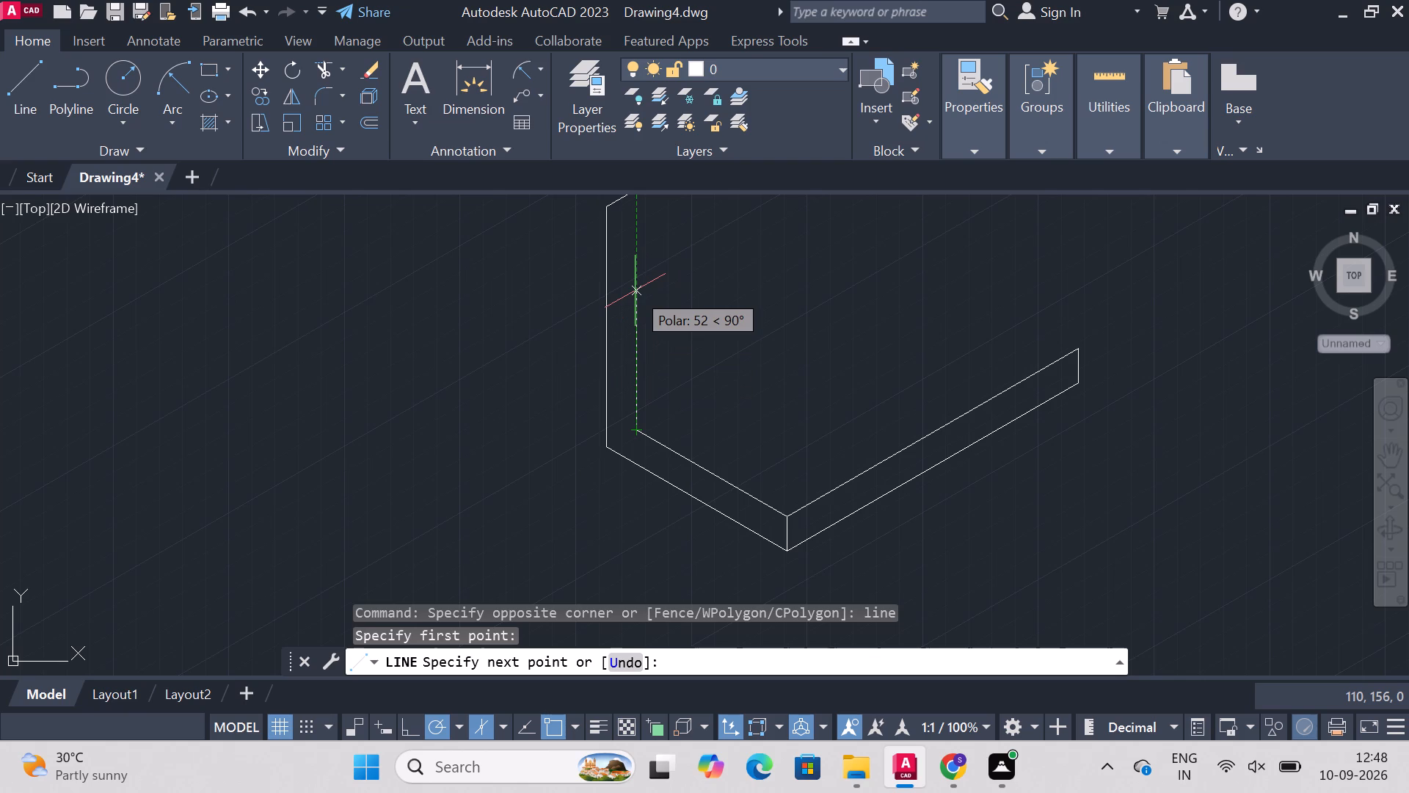
text(77)
key(Return)
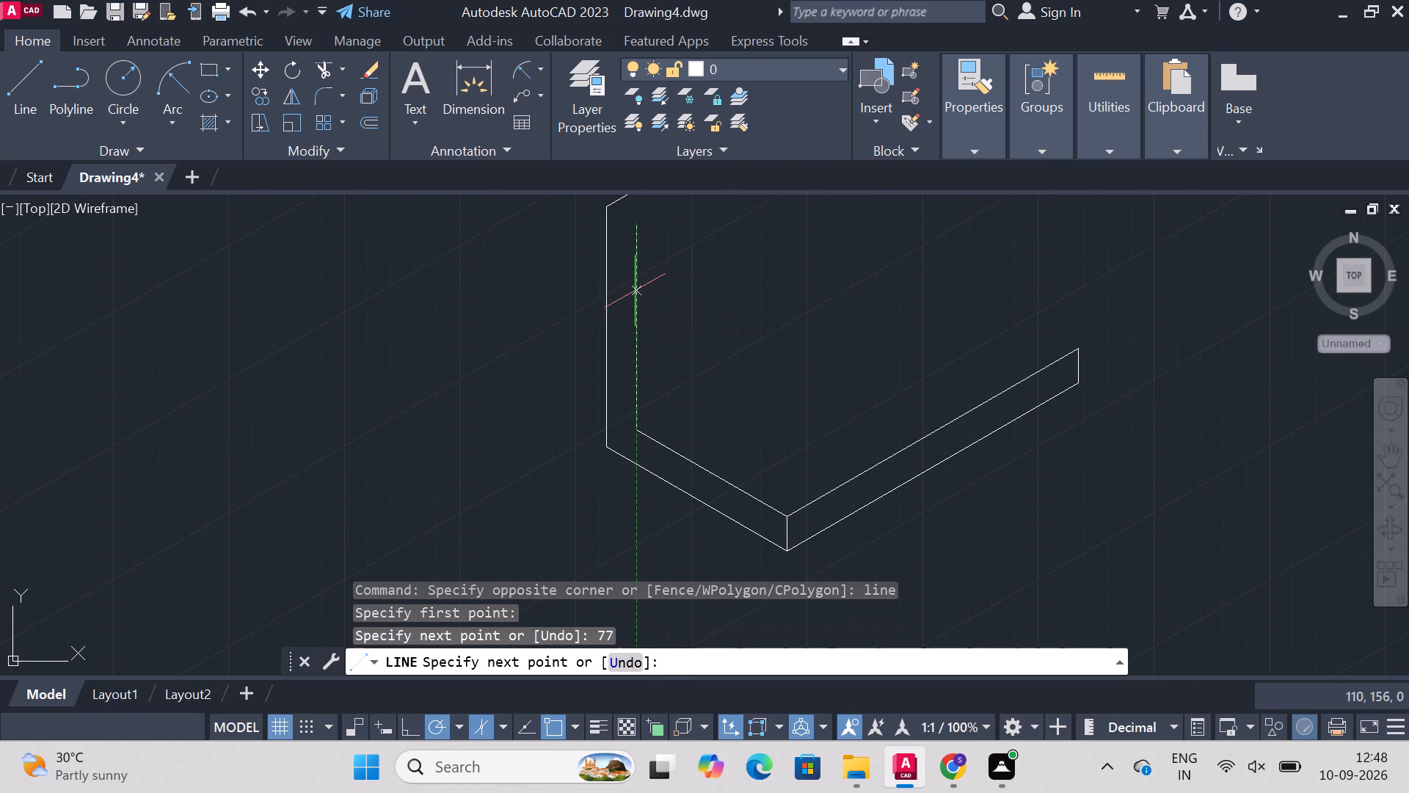
key(Escape)
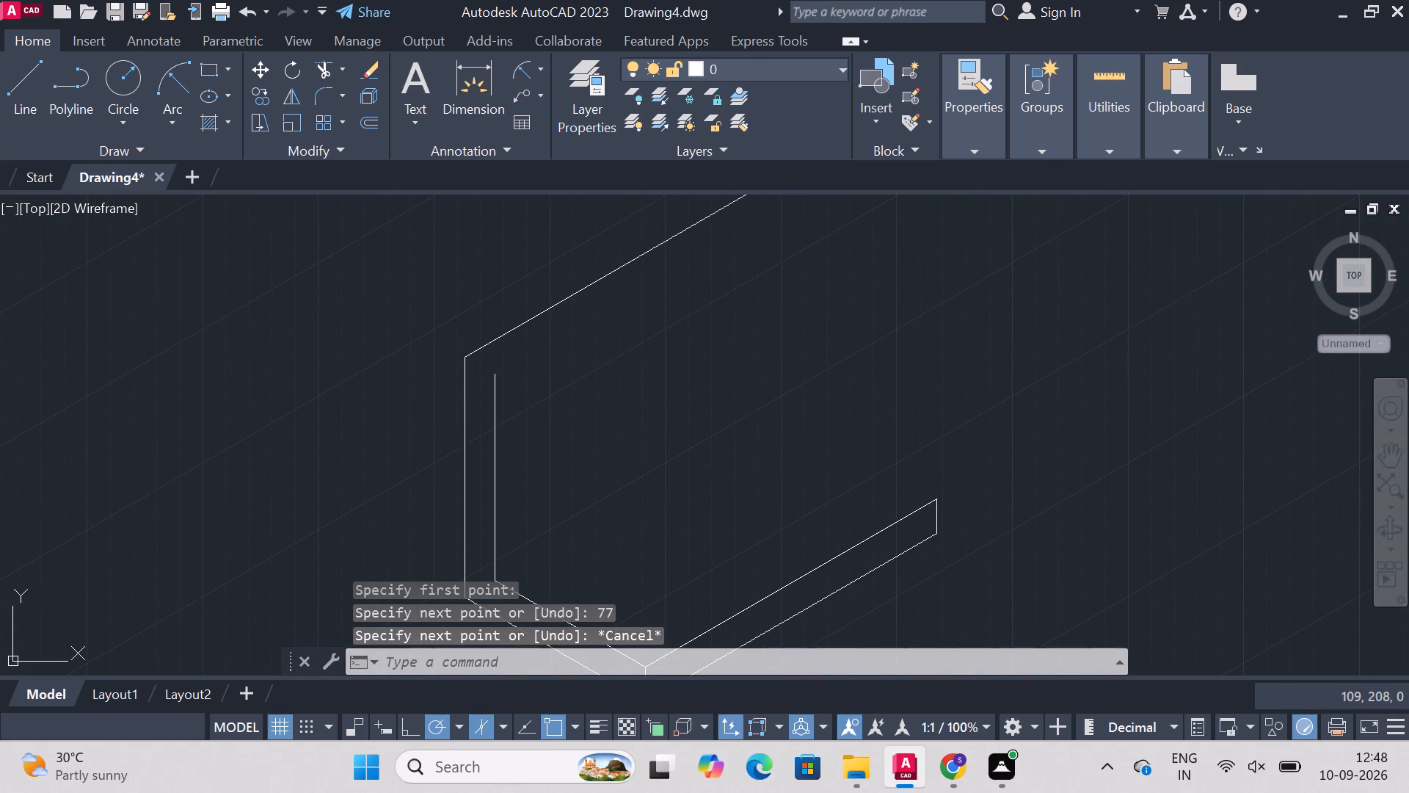
Draw a 126-unit line at 30° from the top of the 77-unit vertical line.
text(line)
key(Return)
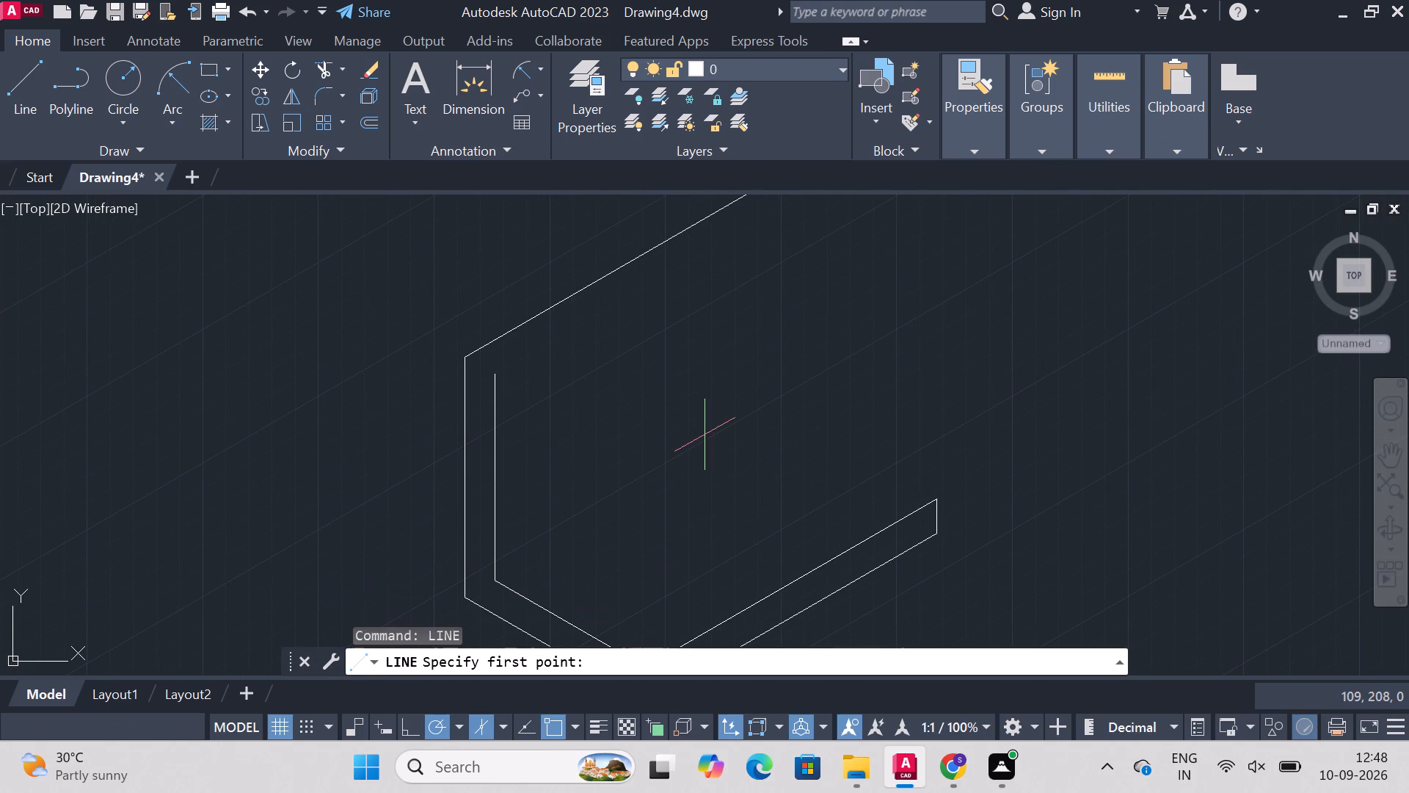
click(499, 369)
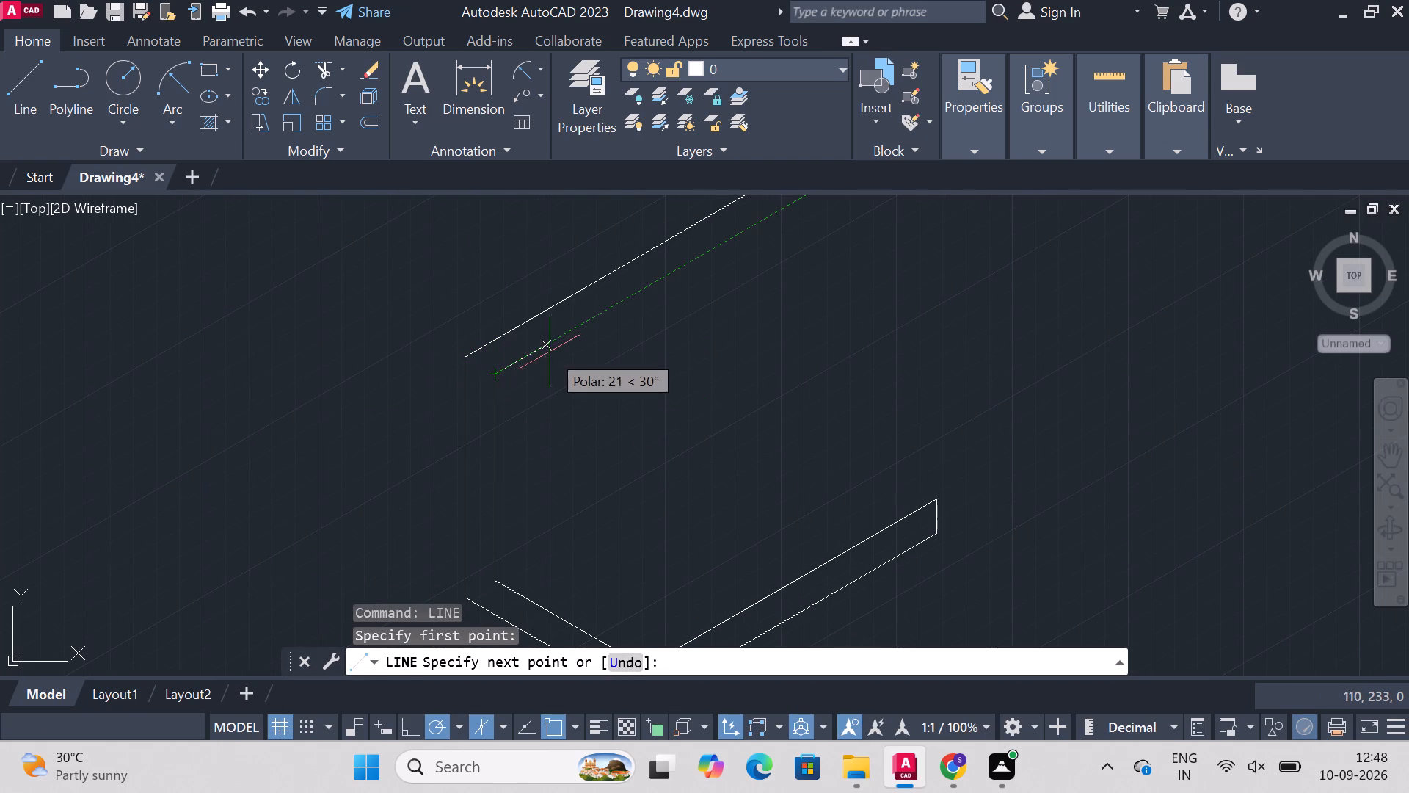
text(12)
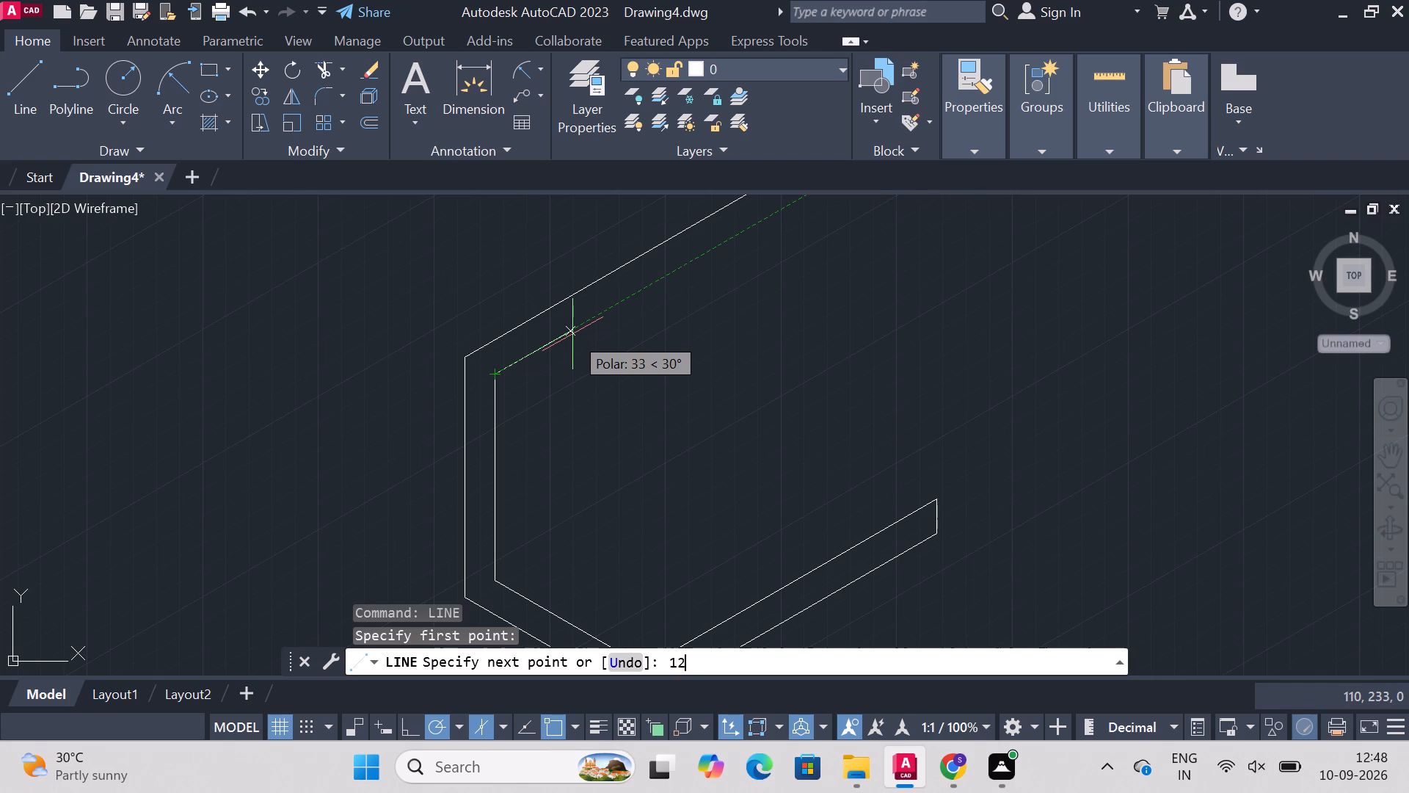
key(6)
key(Return)
key(Escape)
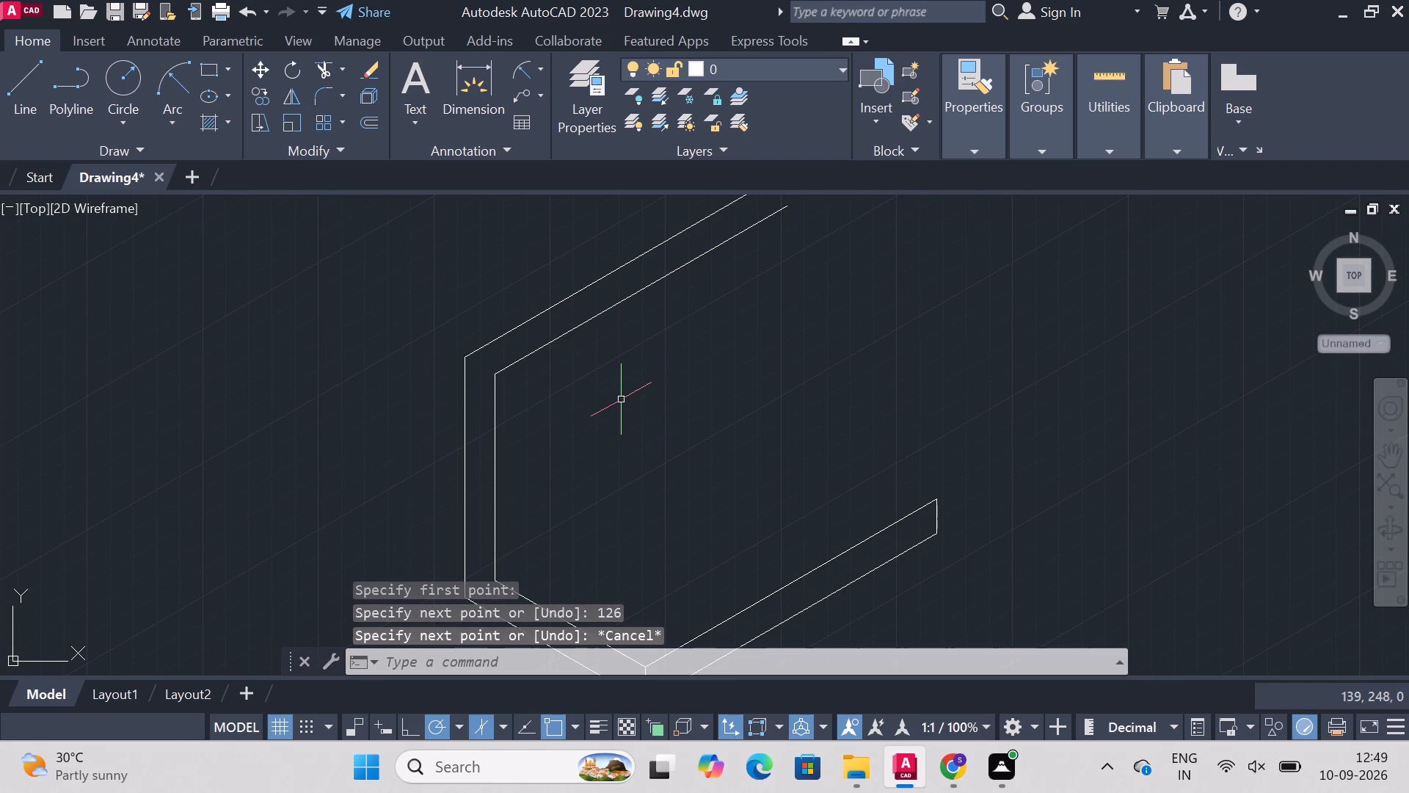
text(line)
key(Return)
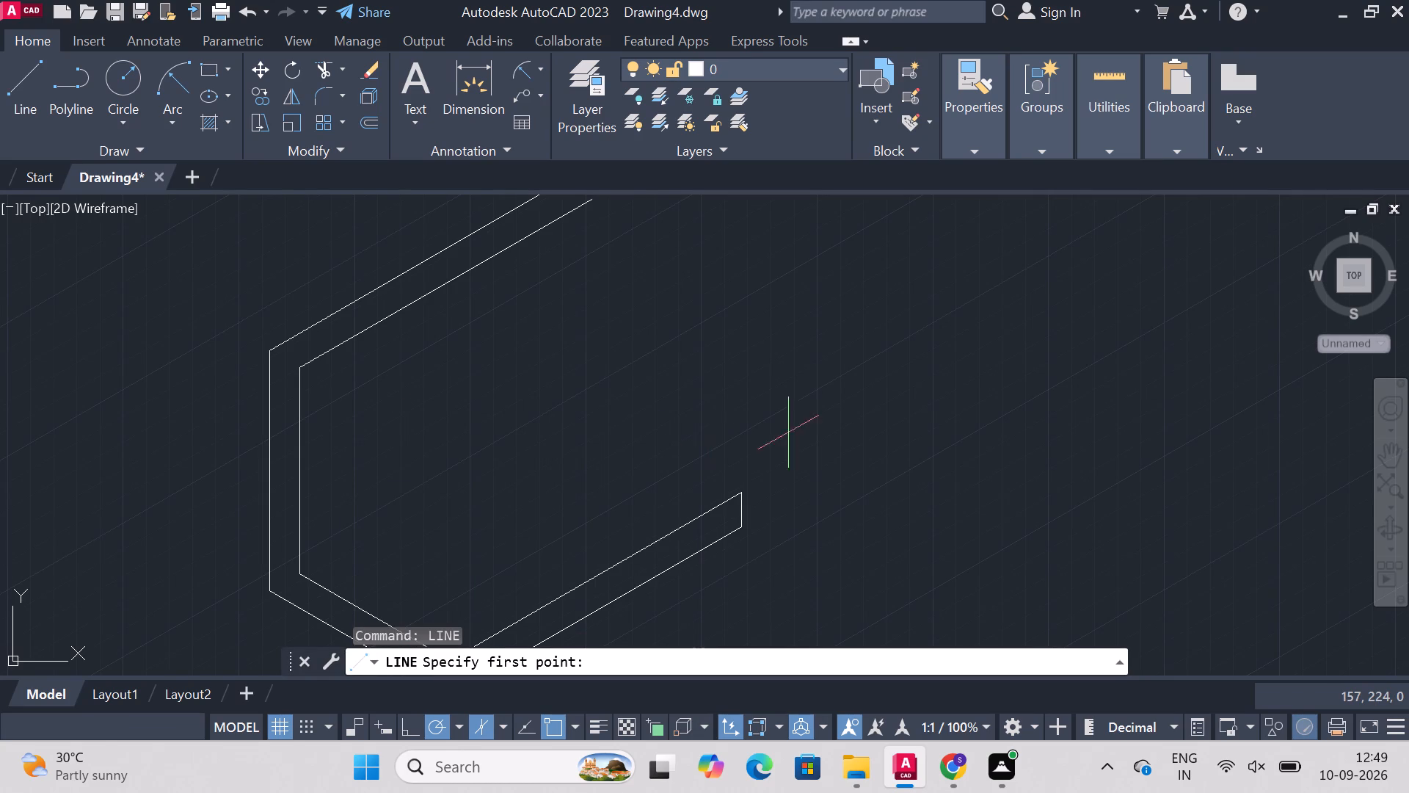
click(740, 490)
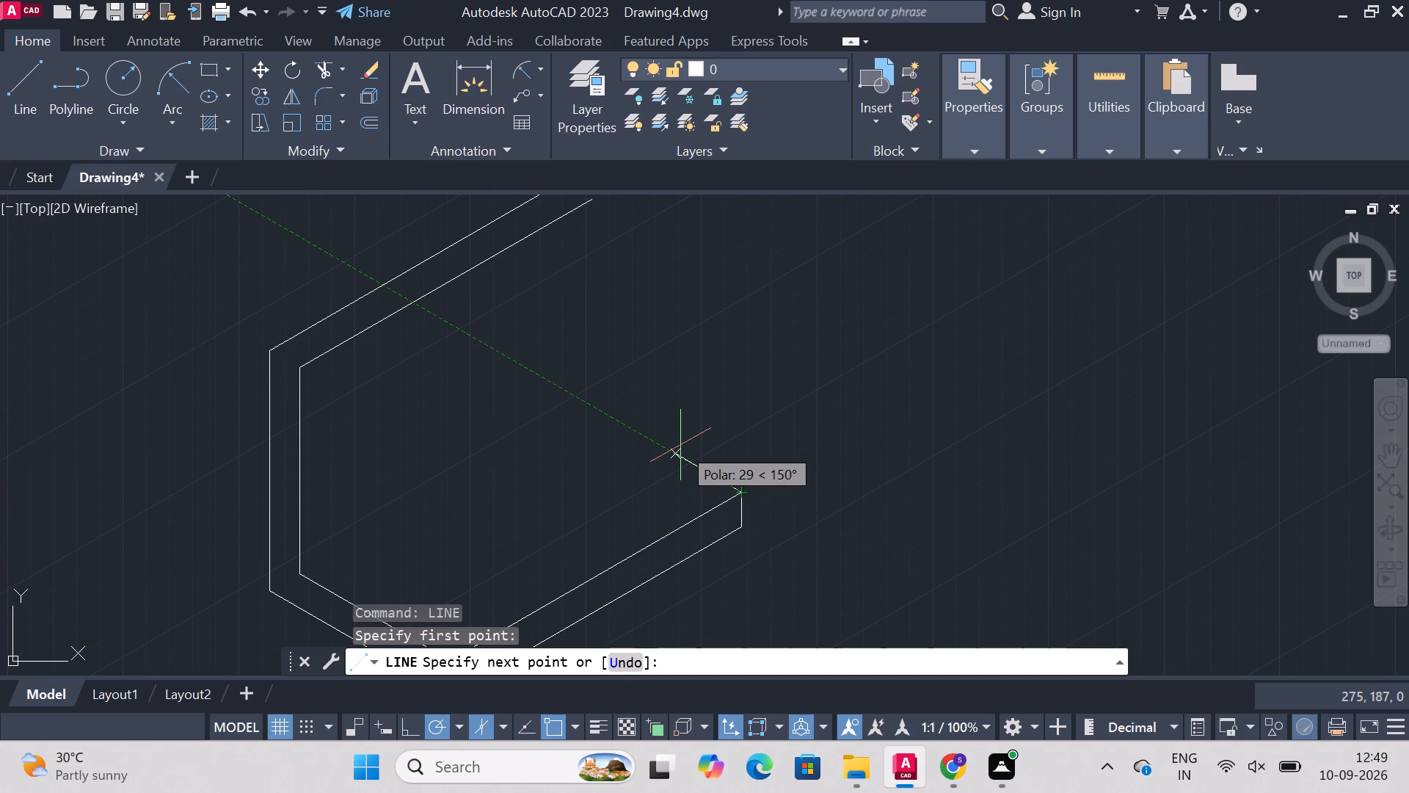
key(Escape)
Draw a 126-unit line at 30° from the foot of the 77-unit vertical line and connect its end to the base strip's upper far corner.
text(line)
key(Return)
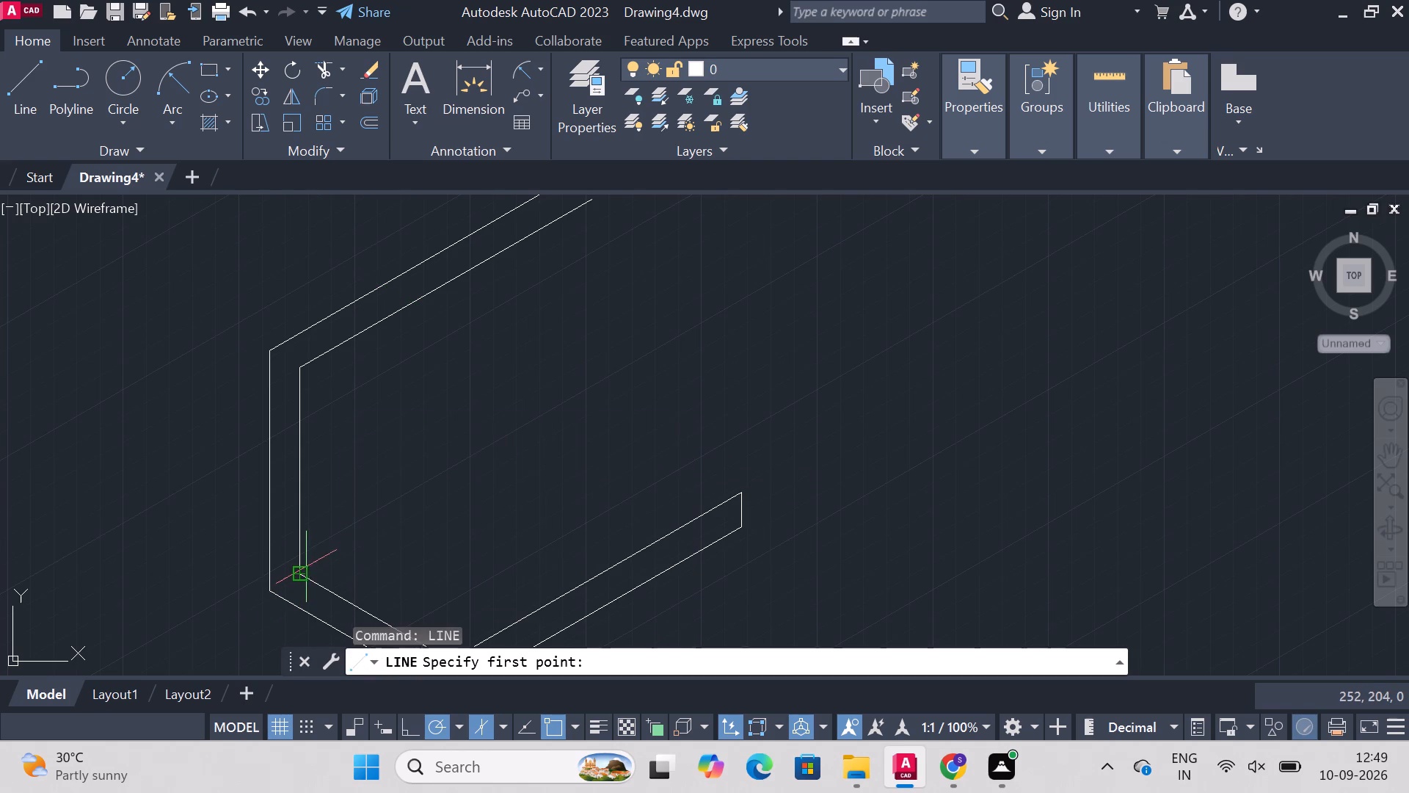
click(303, 568)
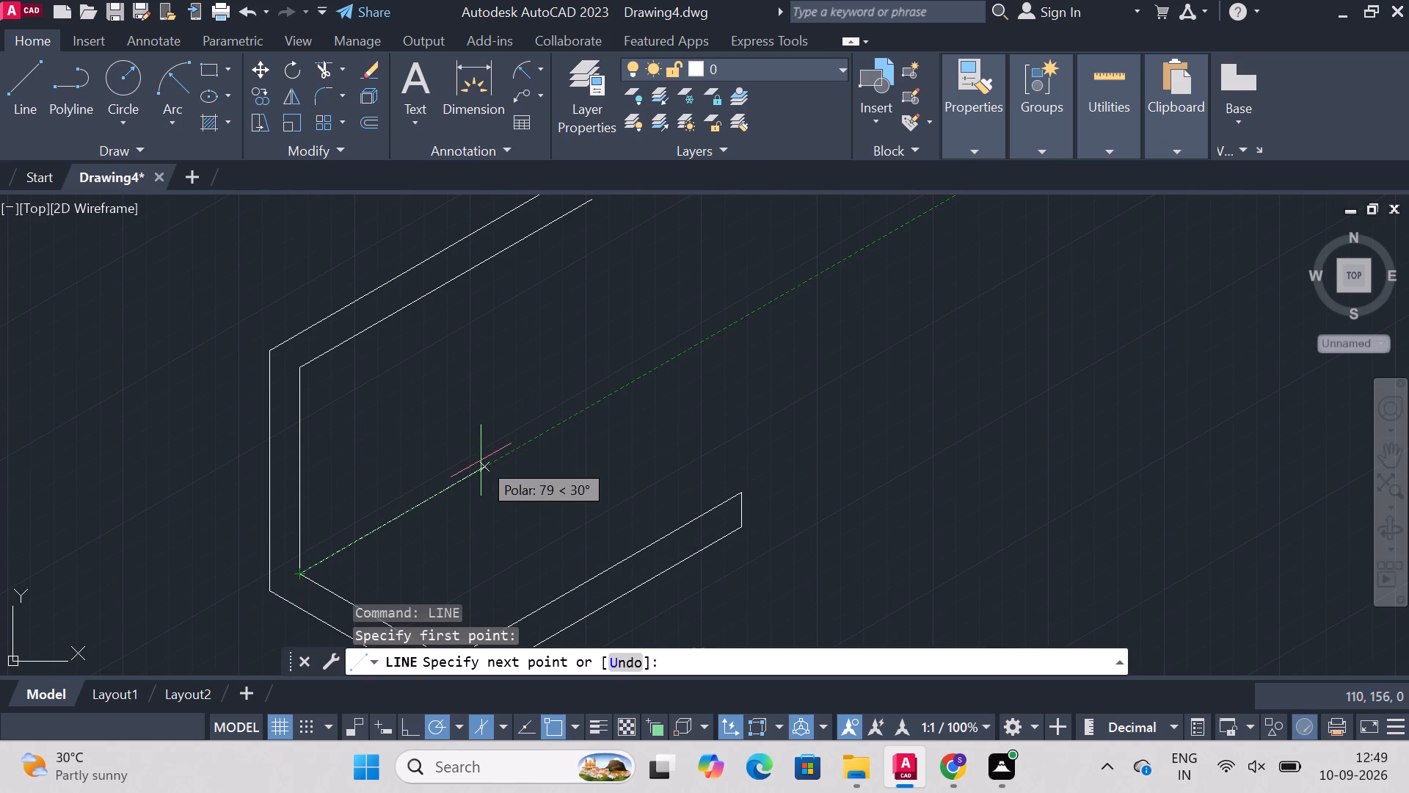
text(12)
key(6)
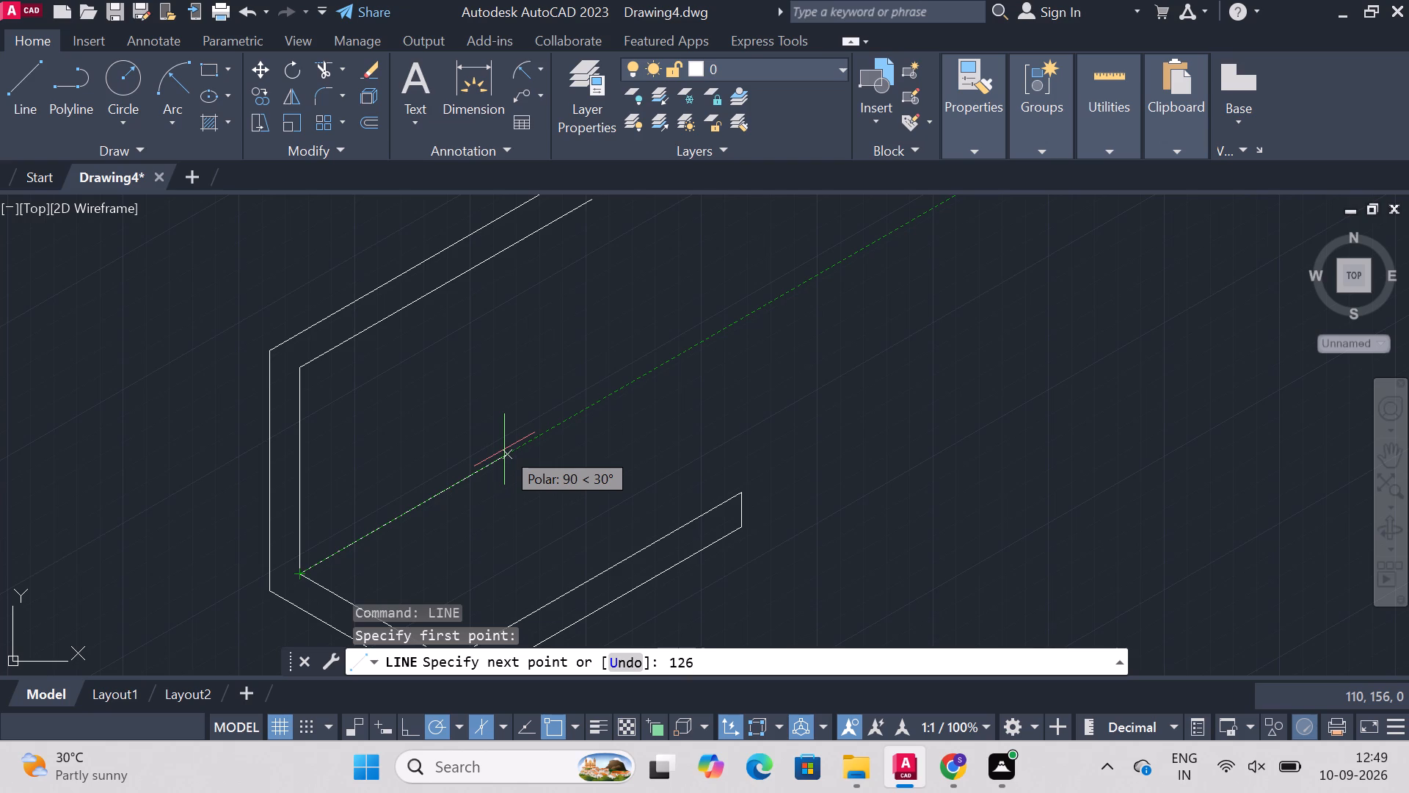
key(Return)
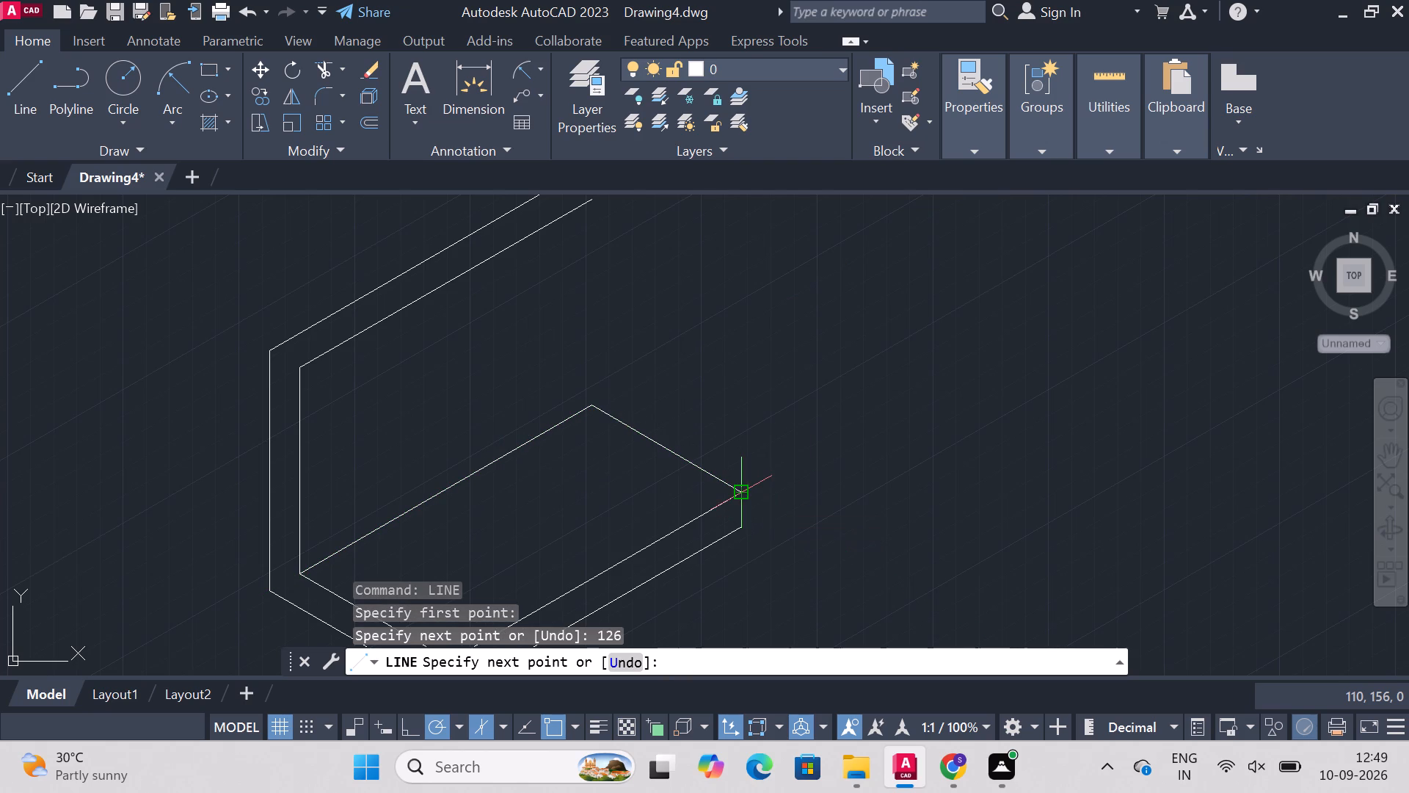
click(742, 493)
key(Escape)
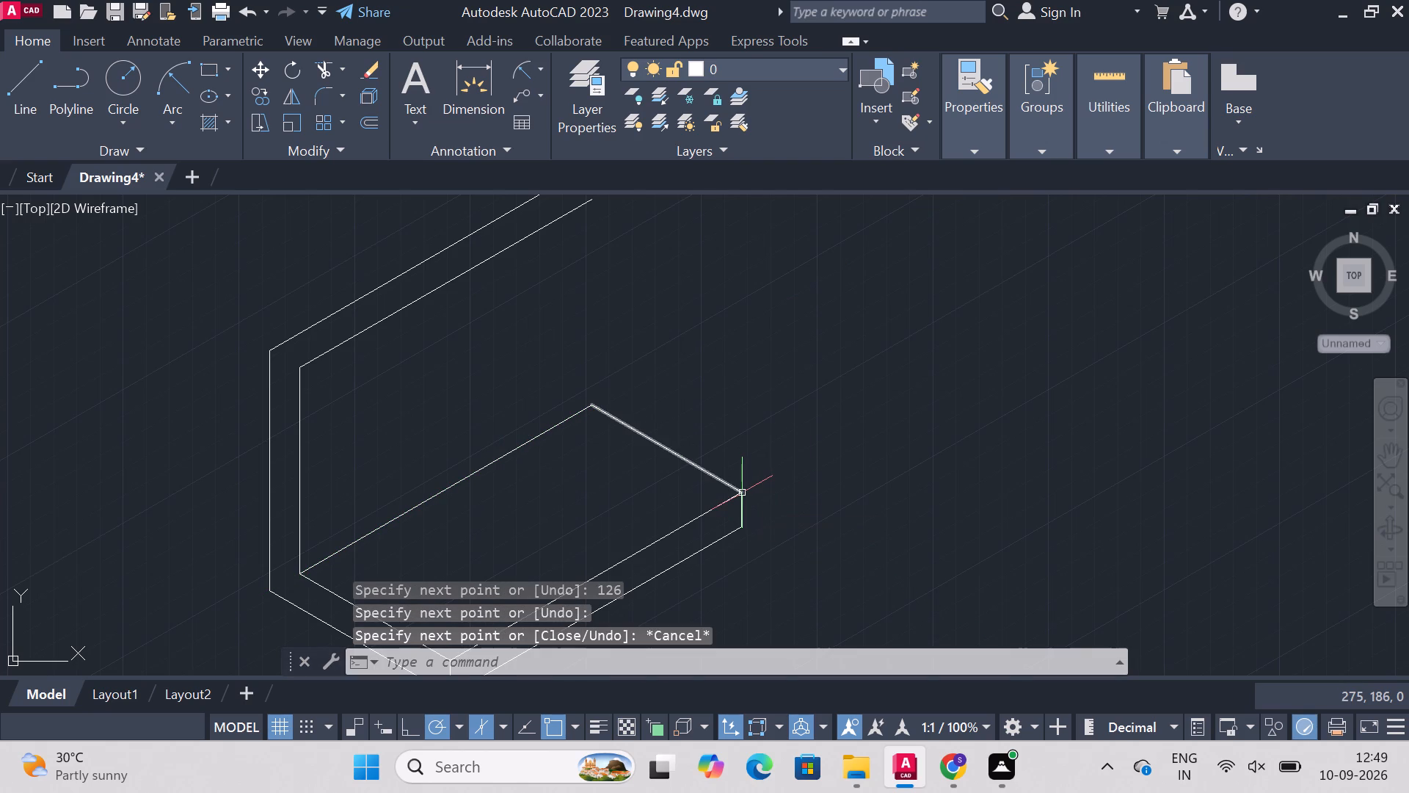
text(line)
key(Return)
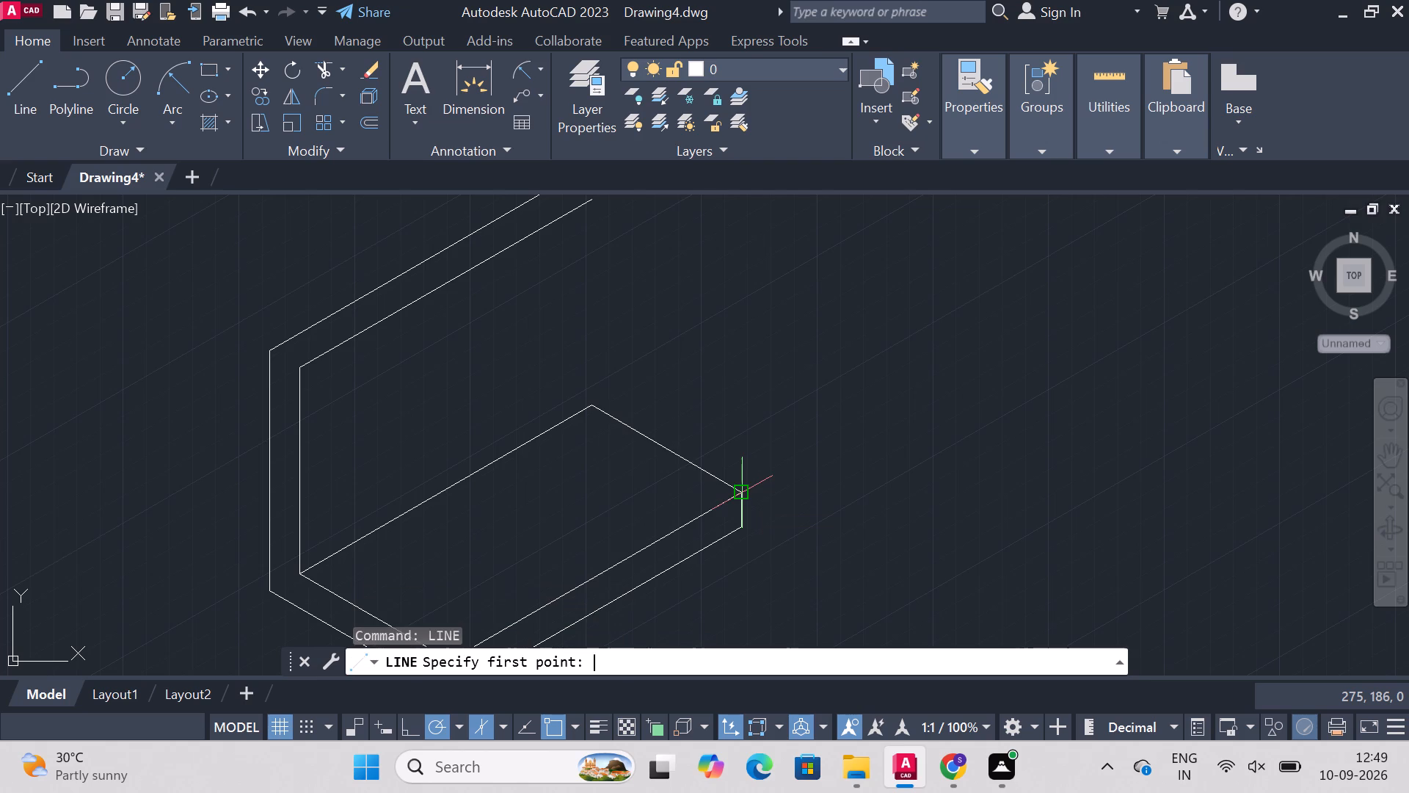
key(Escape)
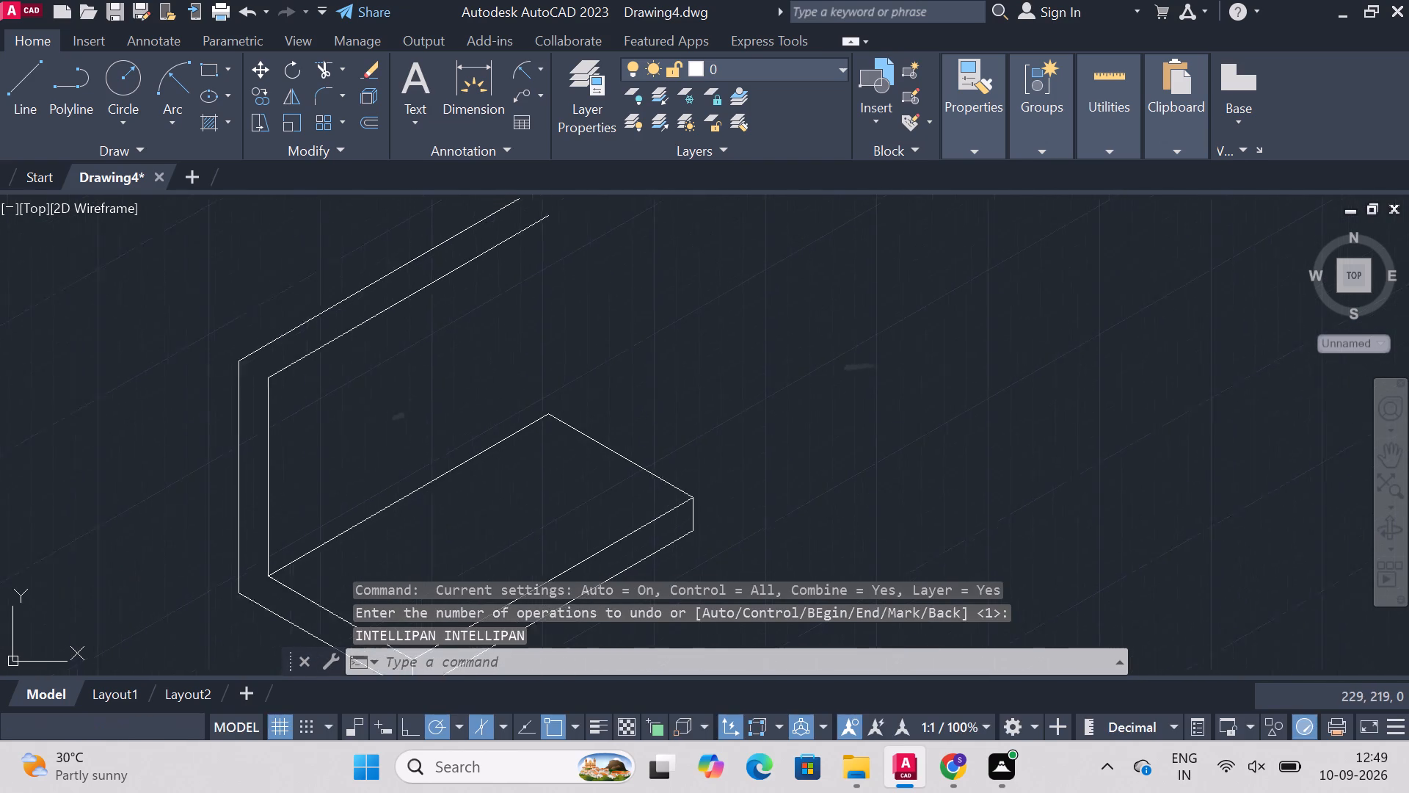
Draw a vertical line from the base's inner far corner up to the free end of the wall's inner top edge.
text(line)
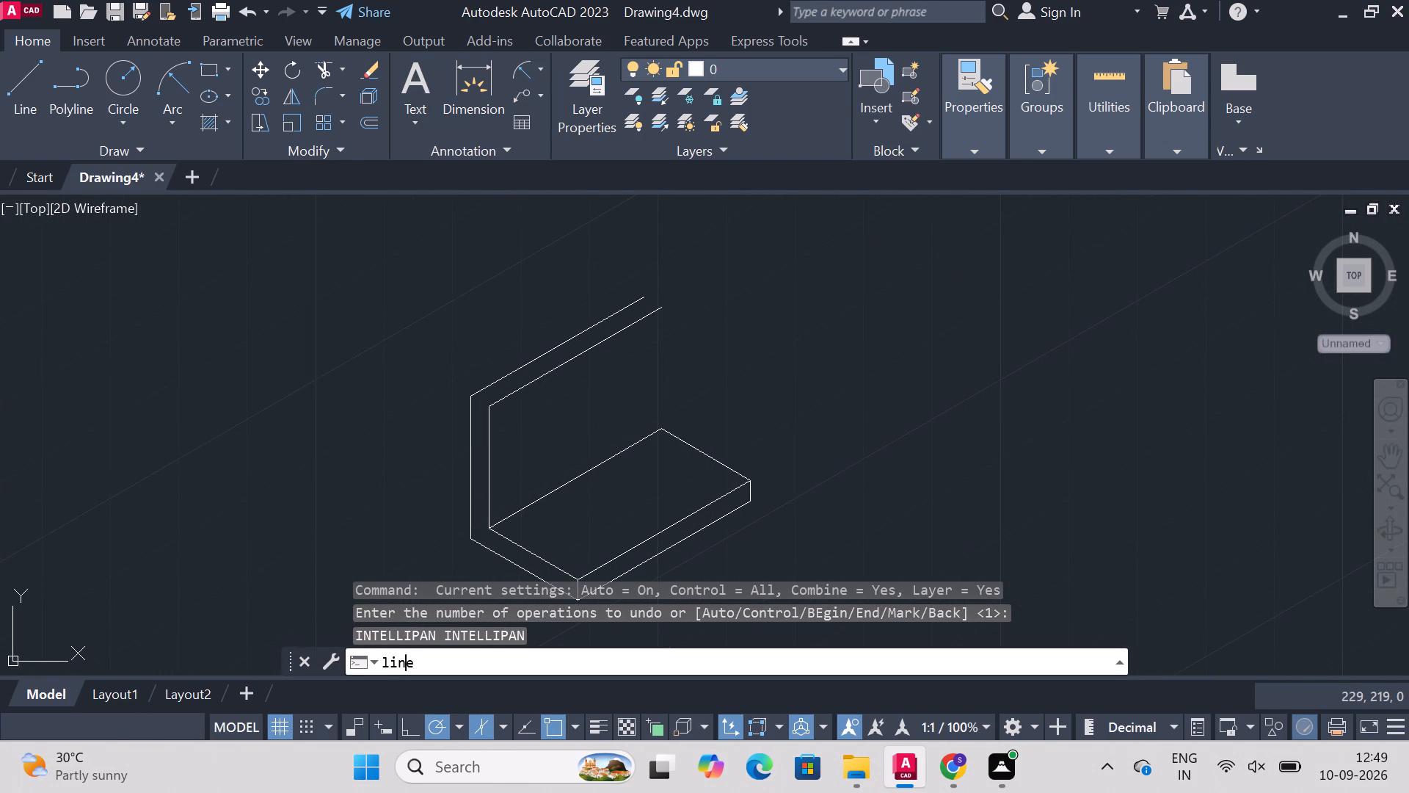
key(Return)
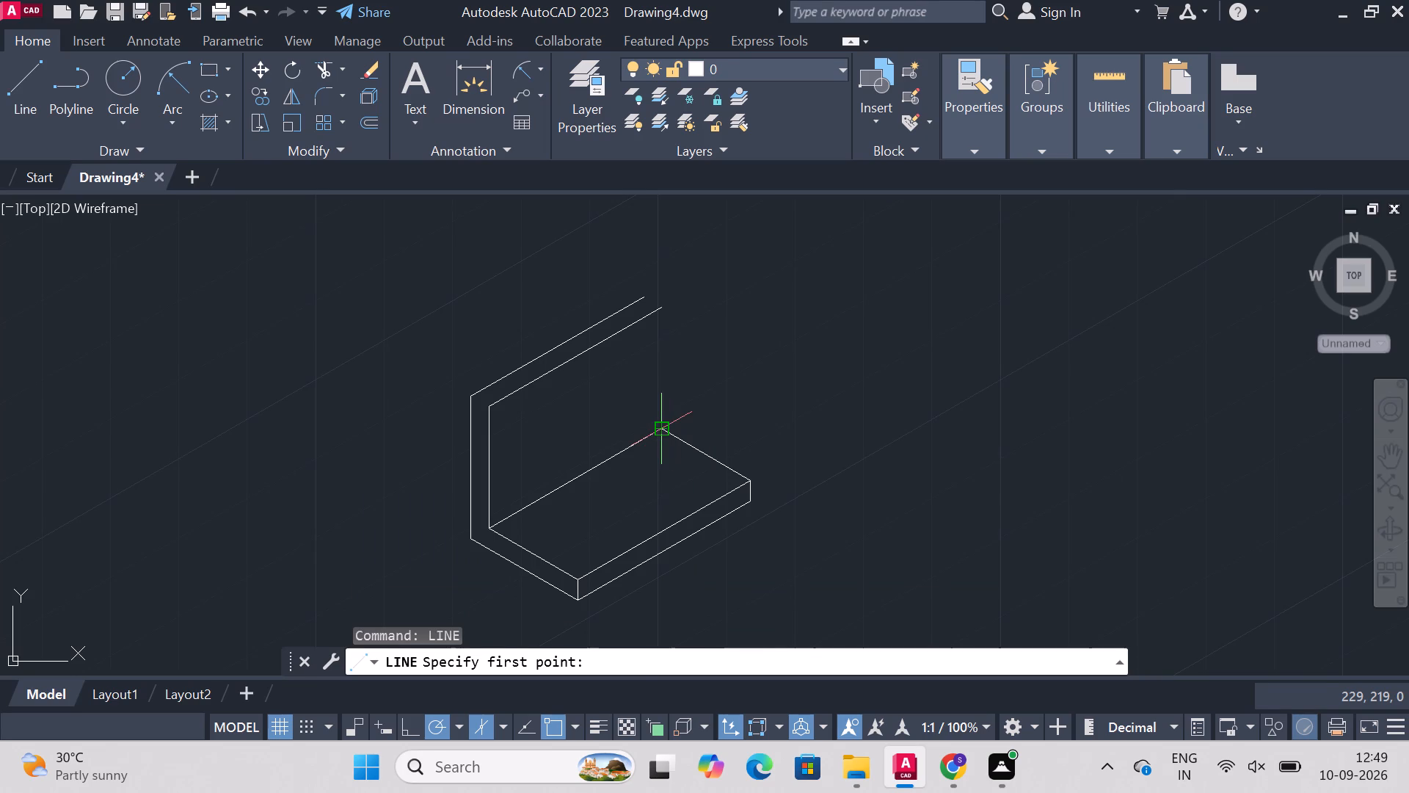
click(662, 430)
double_click(662, 308)
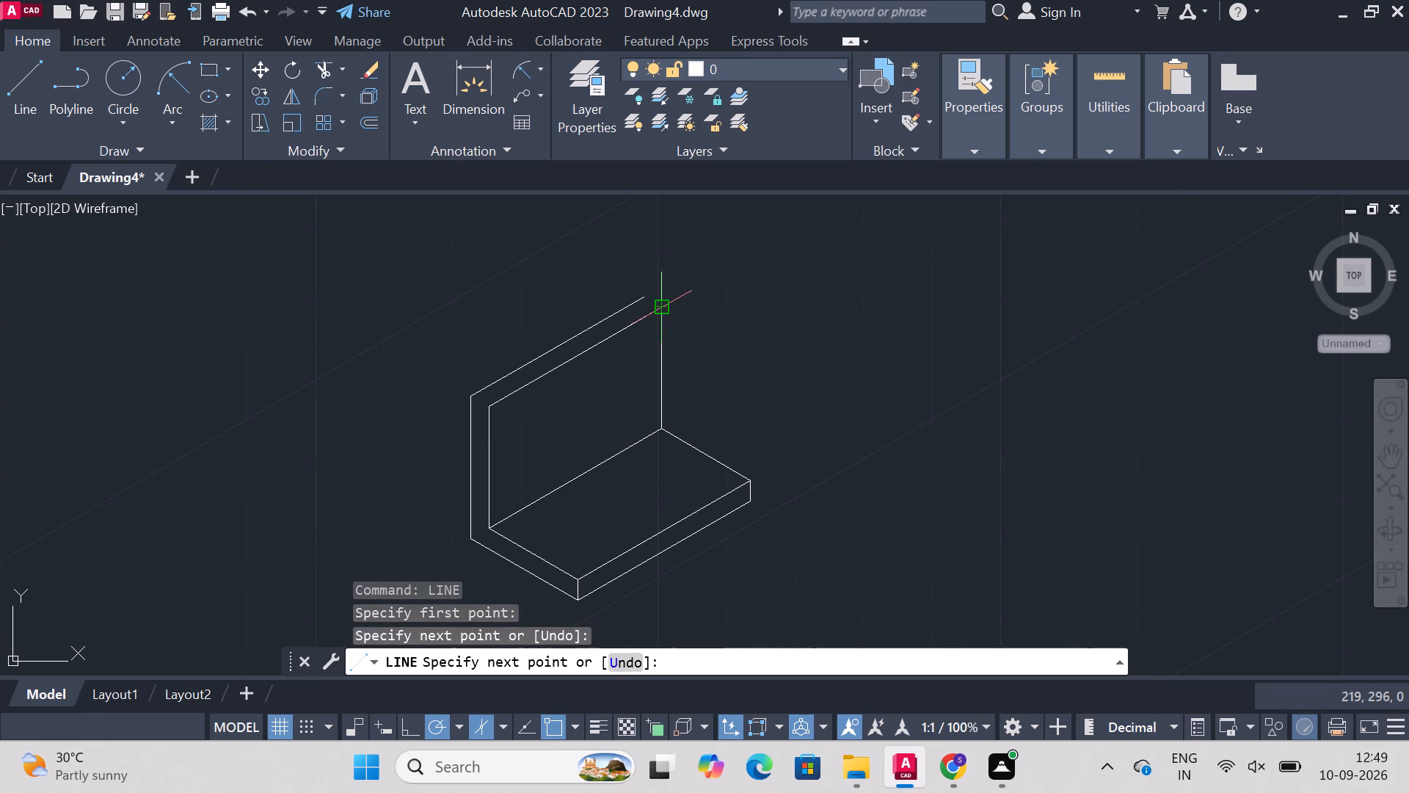
click(662, 308)
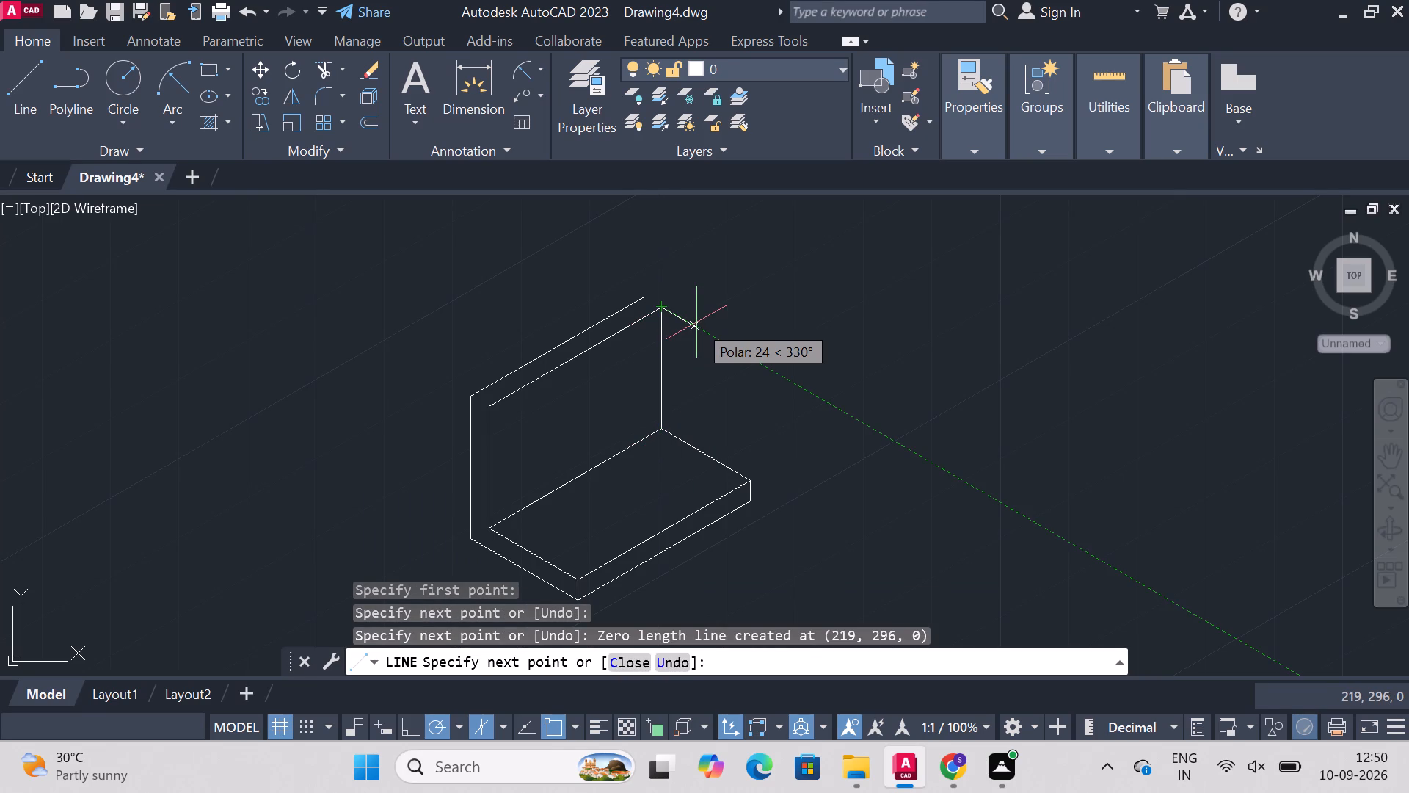
key(Escape)
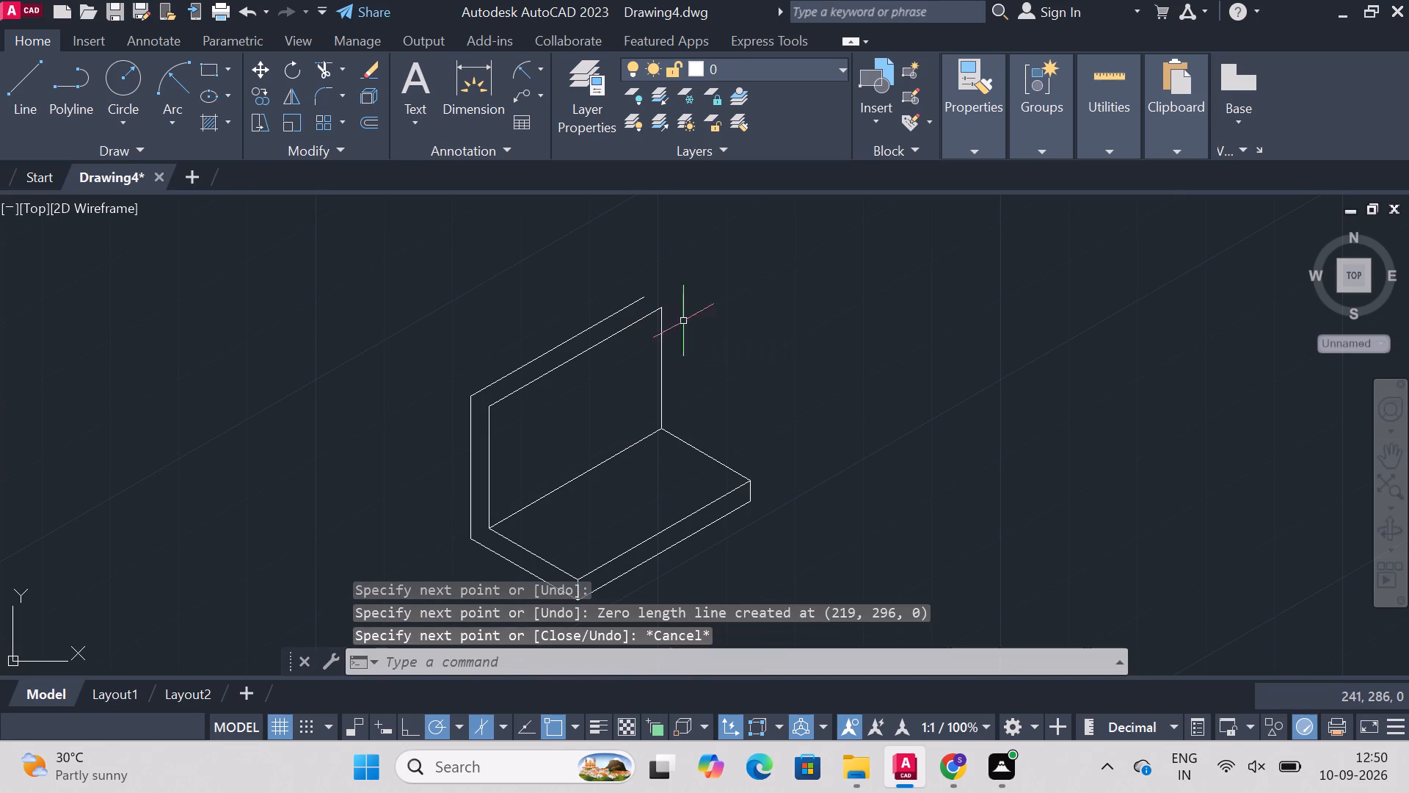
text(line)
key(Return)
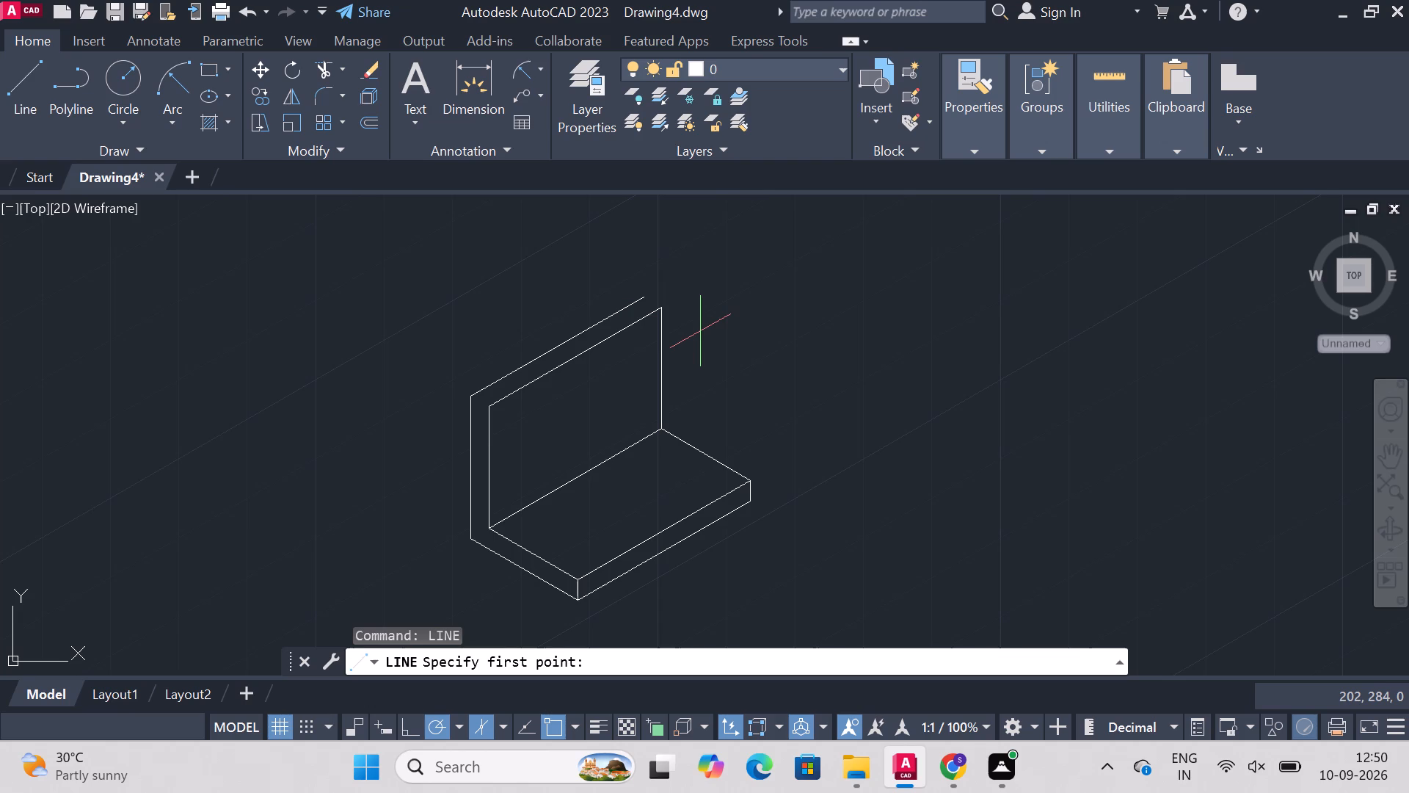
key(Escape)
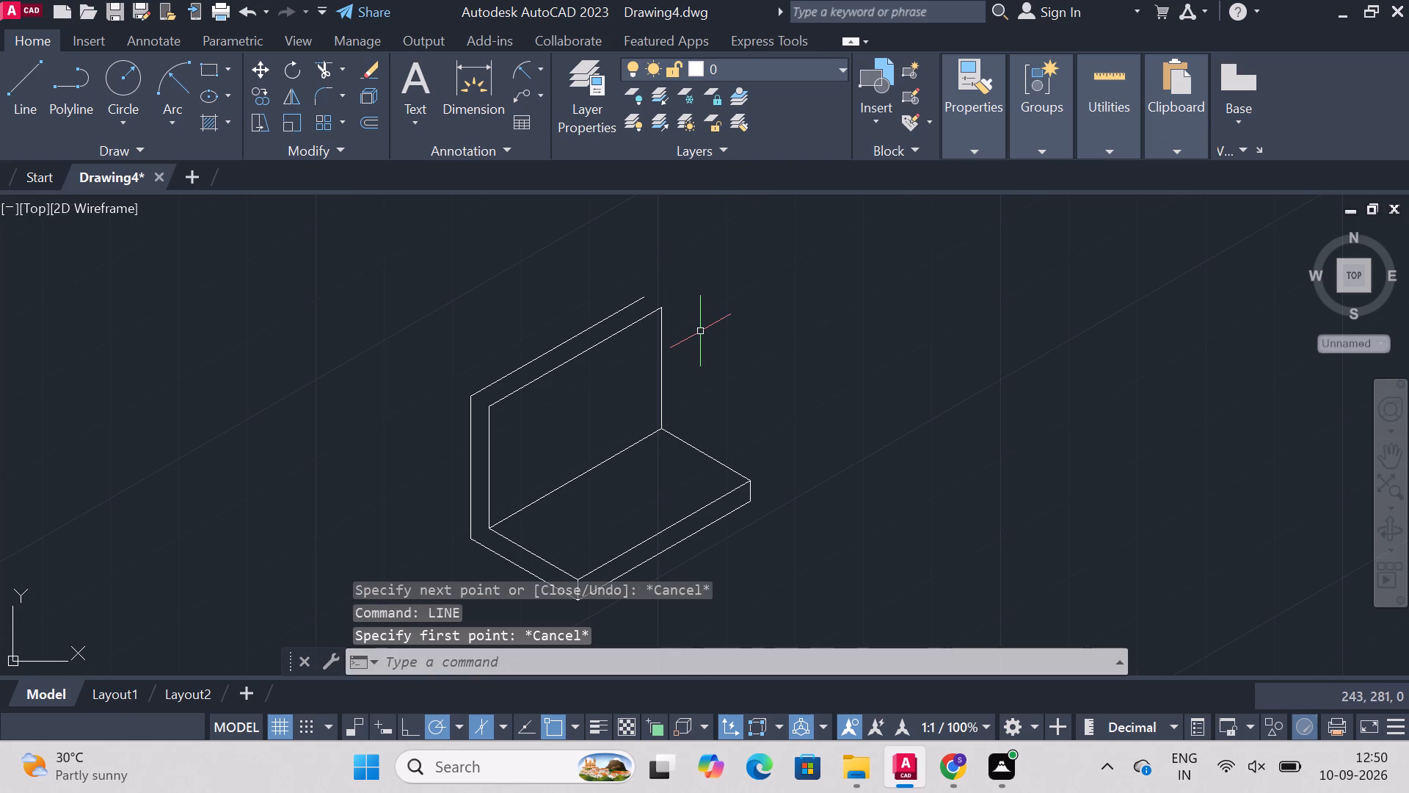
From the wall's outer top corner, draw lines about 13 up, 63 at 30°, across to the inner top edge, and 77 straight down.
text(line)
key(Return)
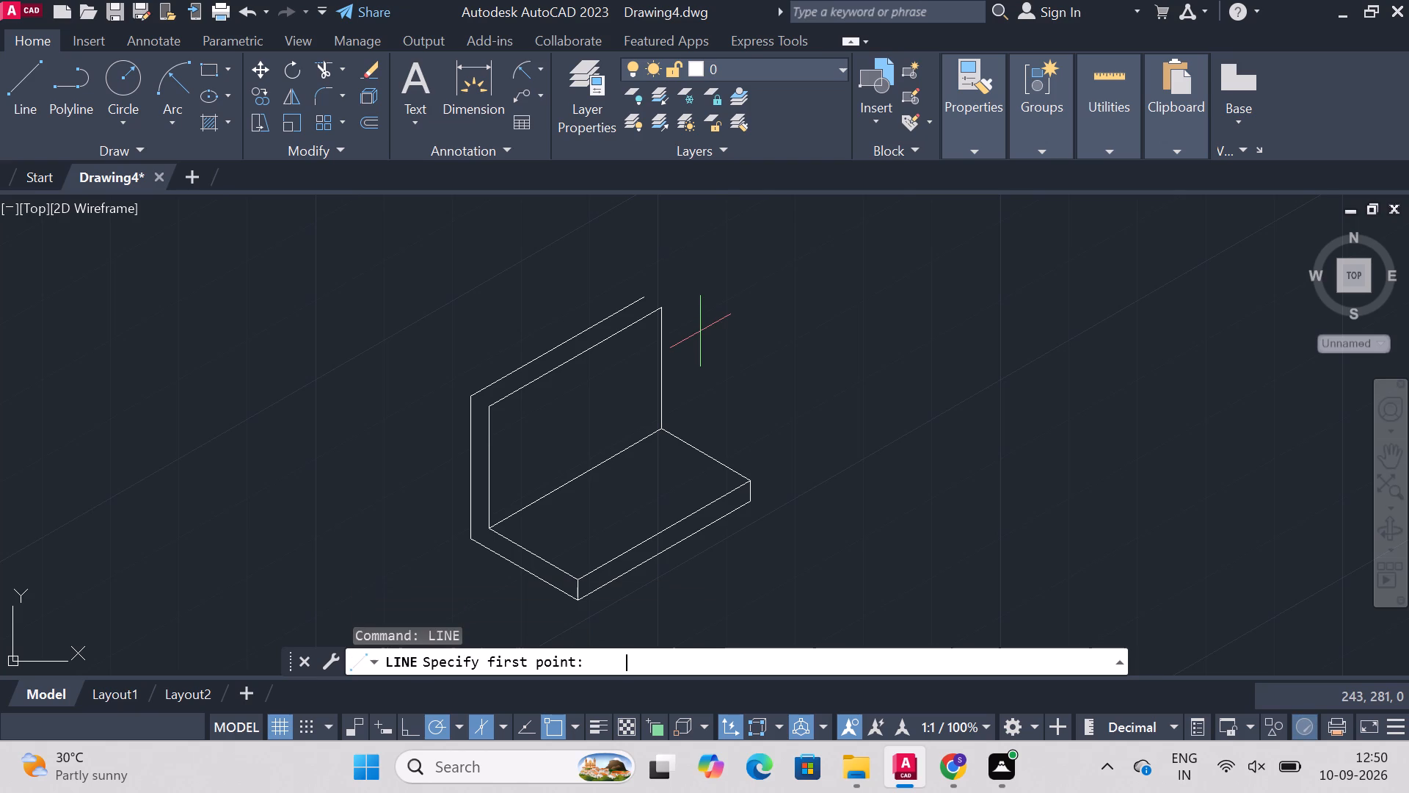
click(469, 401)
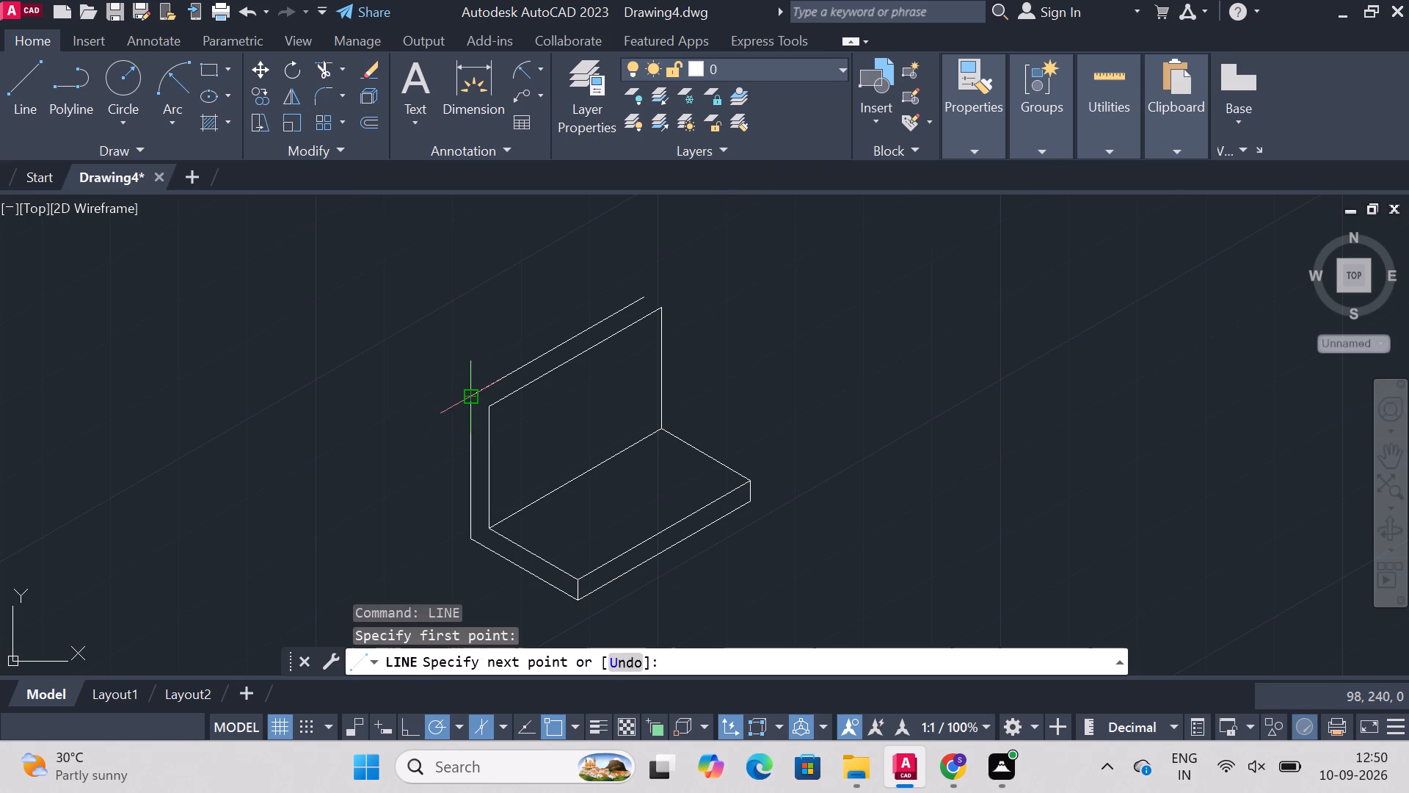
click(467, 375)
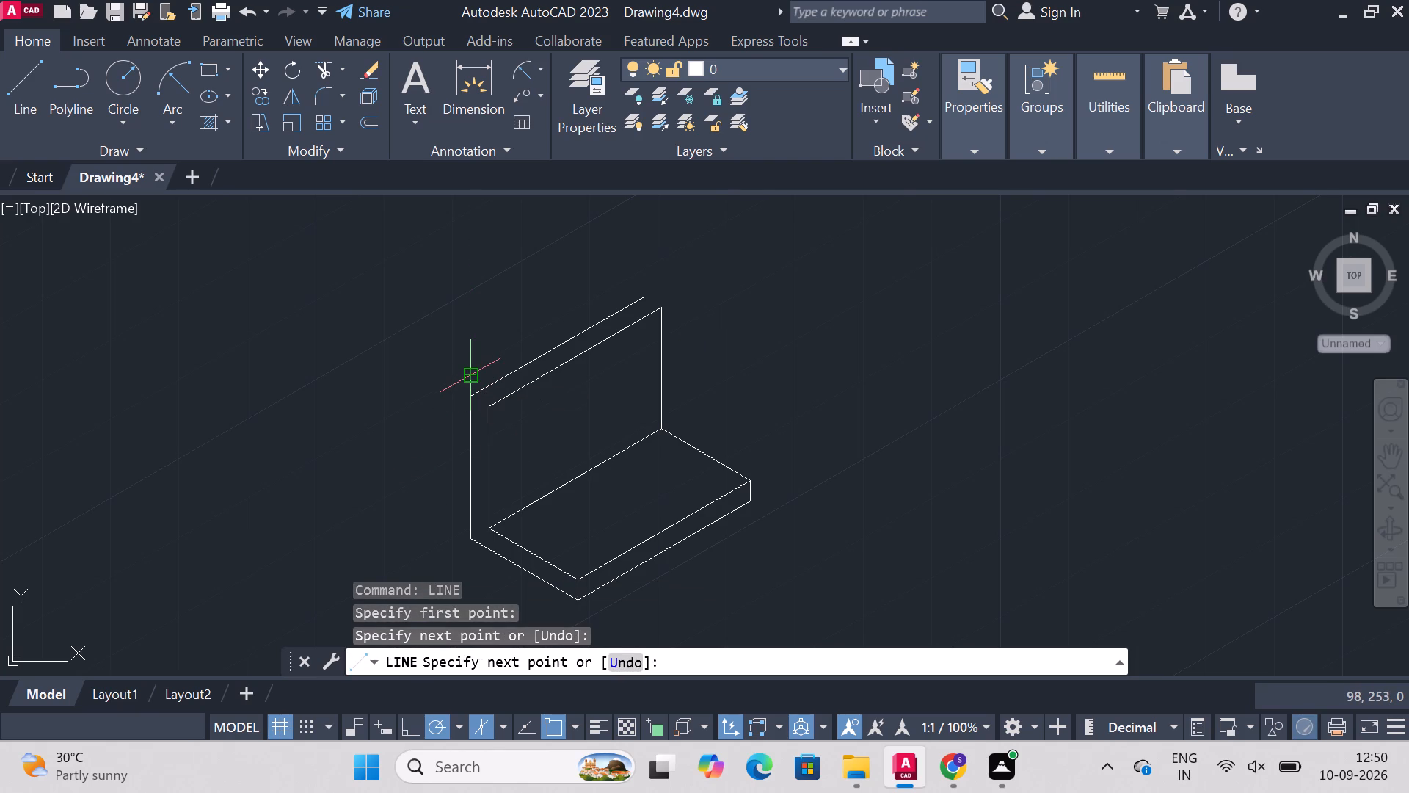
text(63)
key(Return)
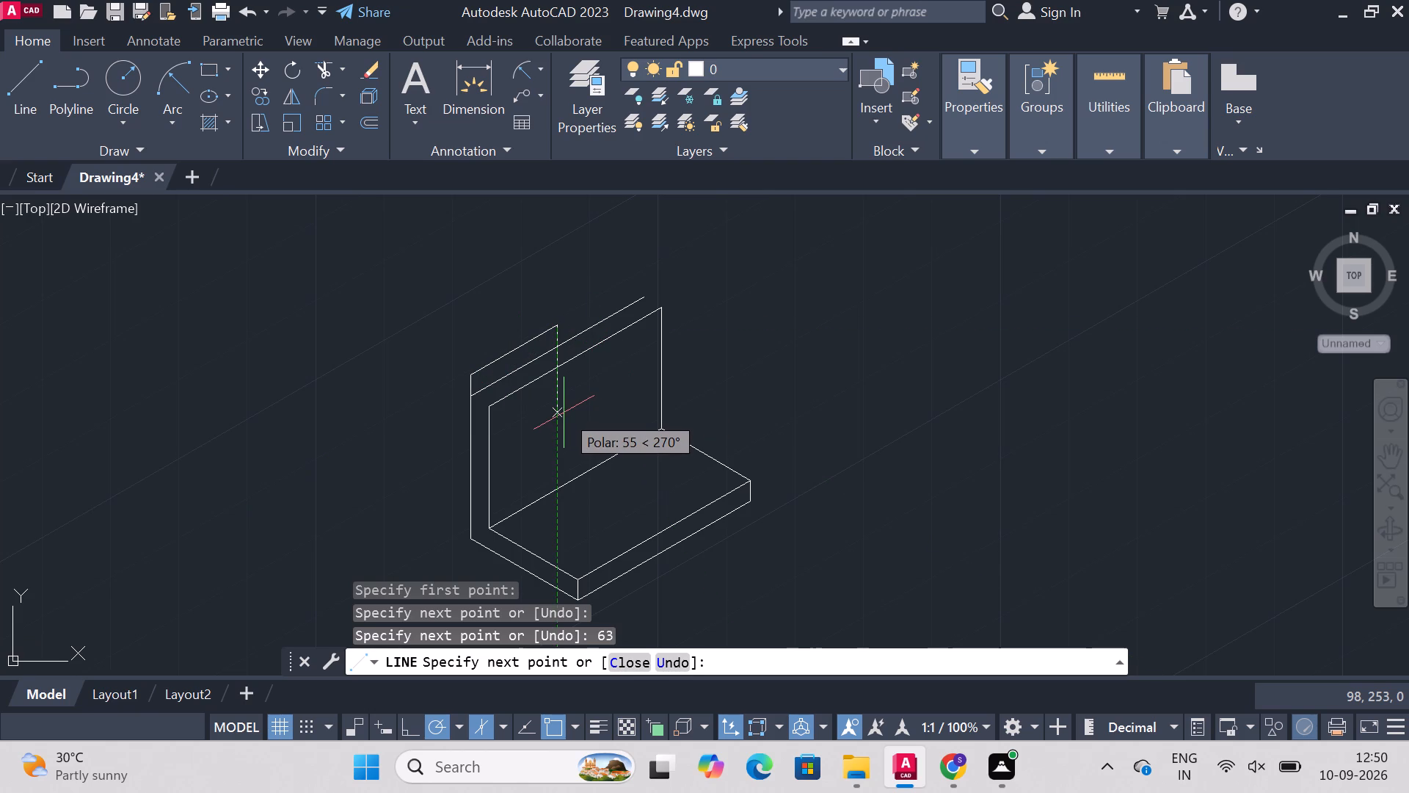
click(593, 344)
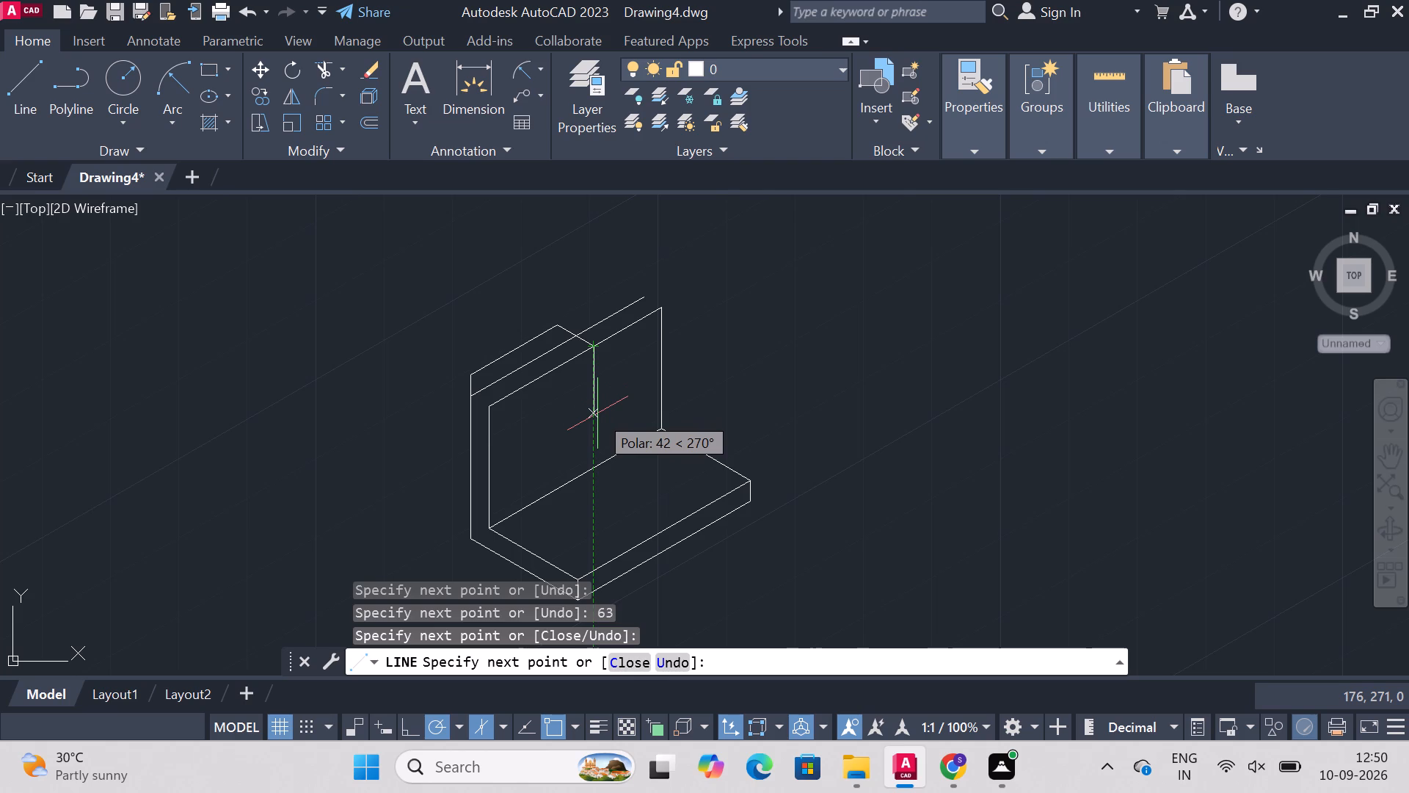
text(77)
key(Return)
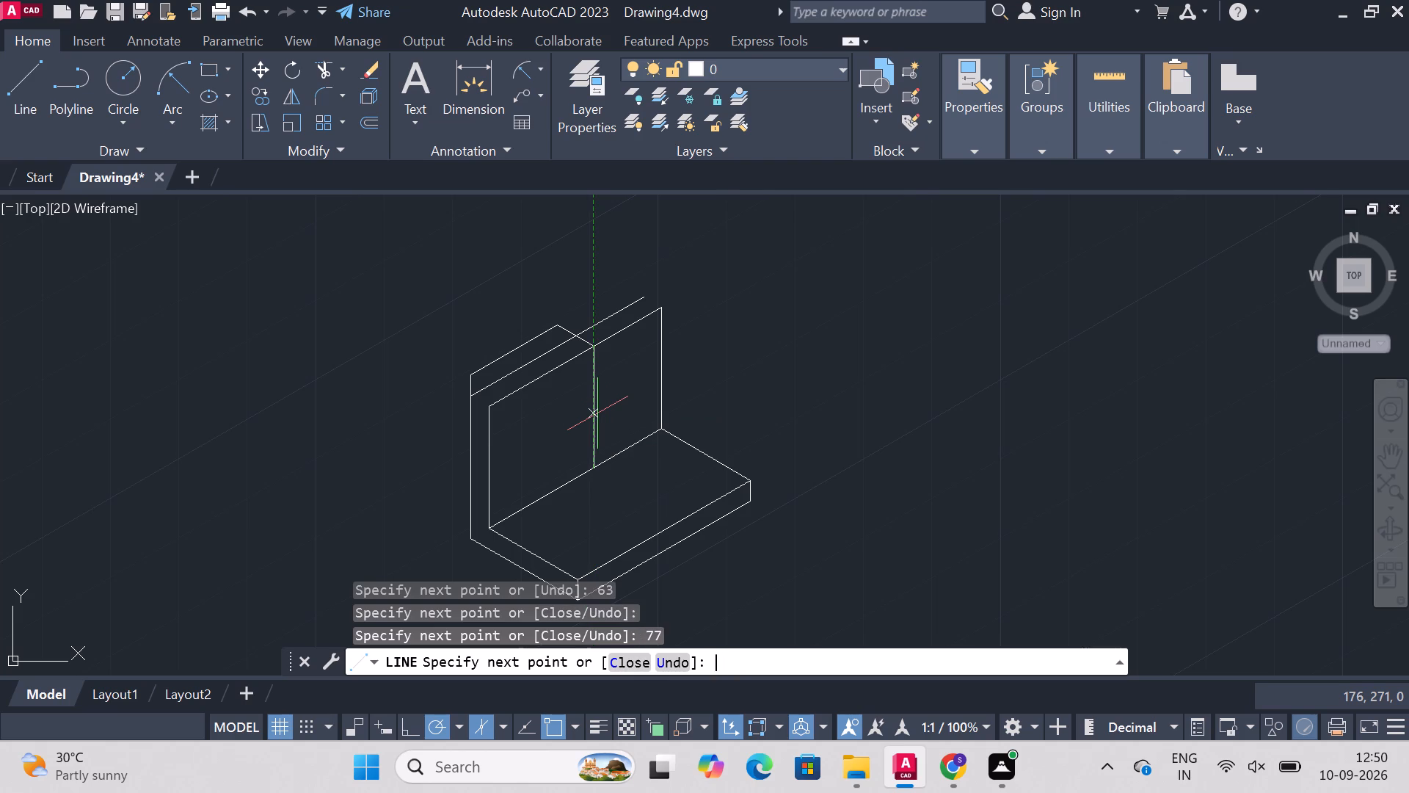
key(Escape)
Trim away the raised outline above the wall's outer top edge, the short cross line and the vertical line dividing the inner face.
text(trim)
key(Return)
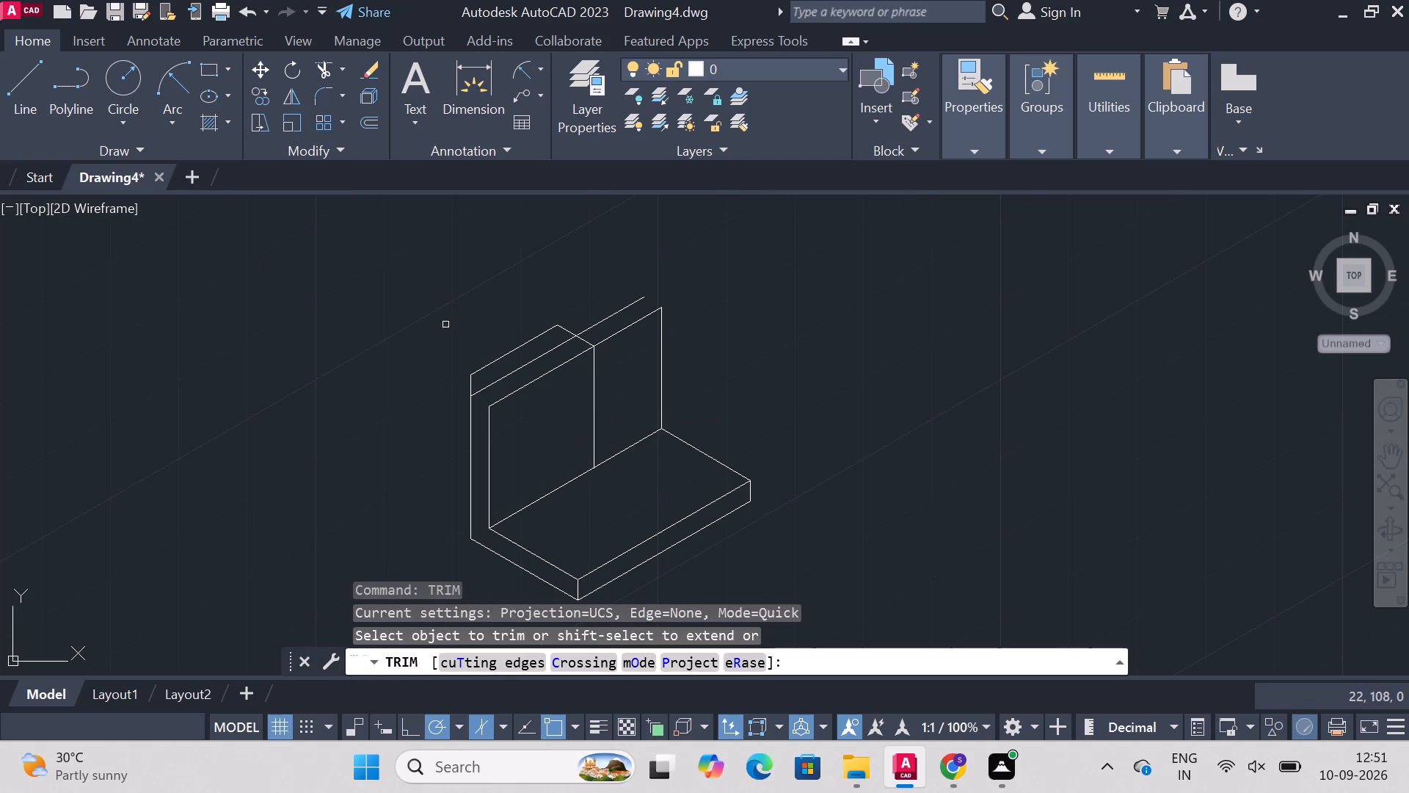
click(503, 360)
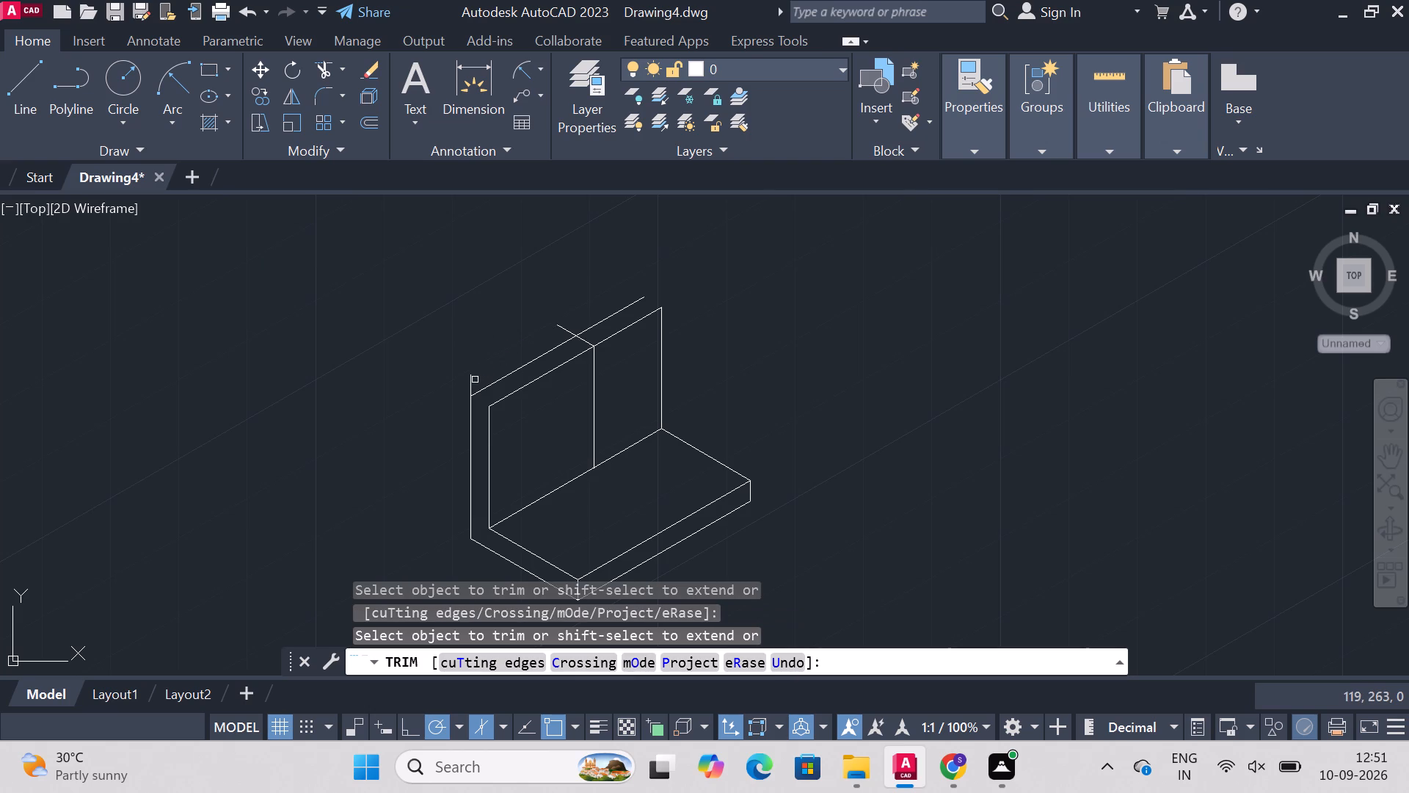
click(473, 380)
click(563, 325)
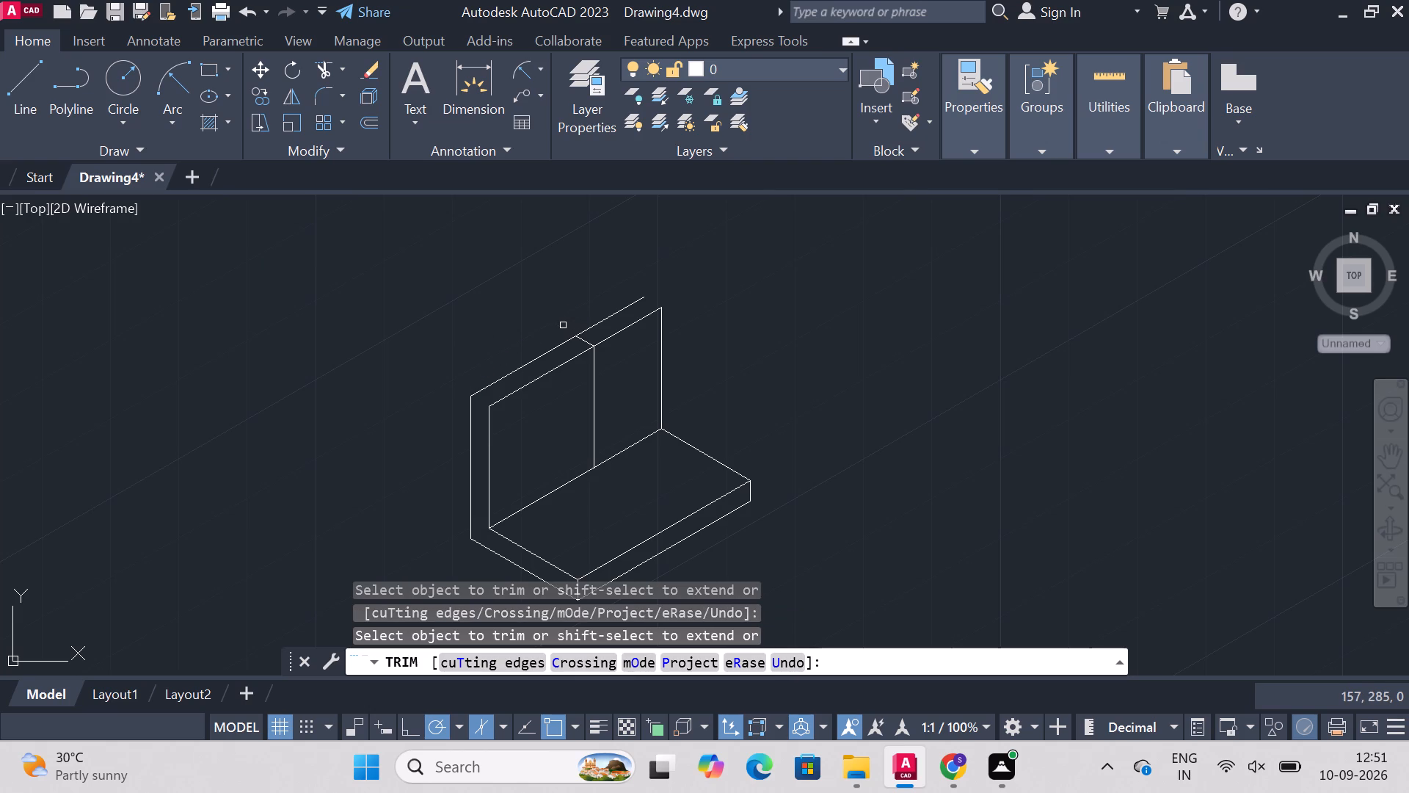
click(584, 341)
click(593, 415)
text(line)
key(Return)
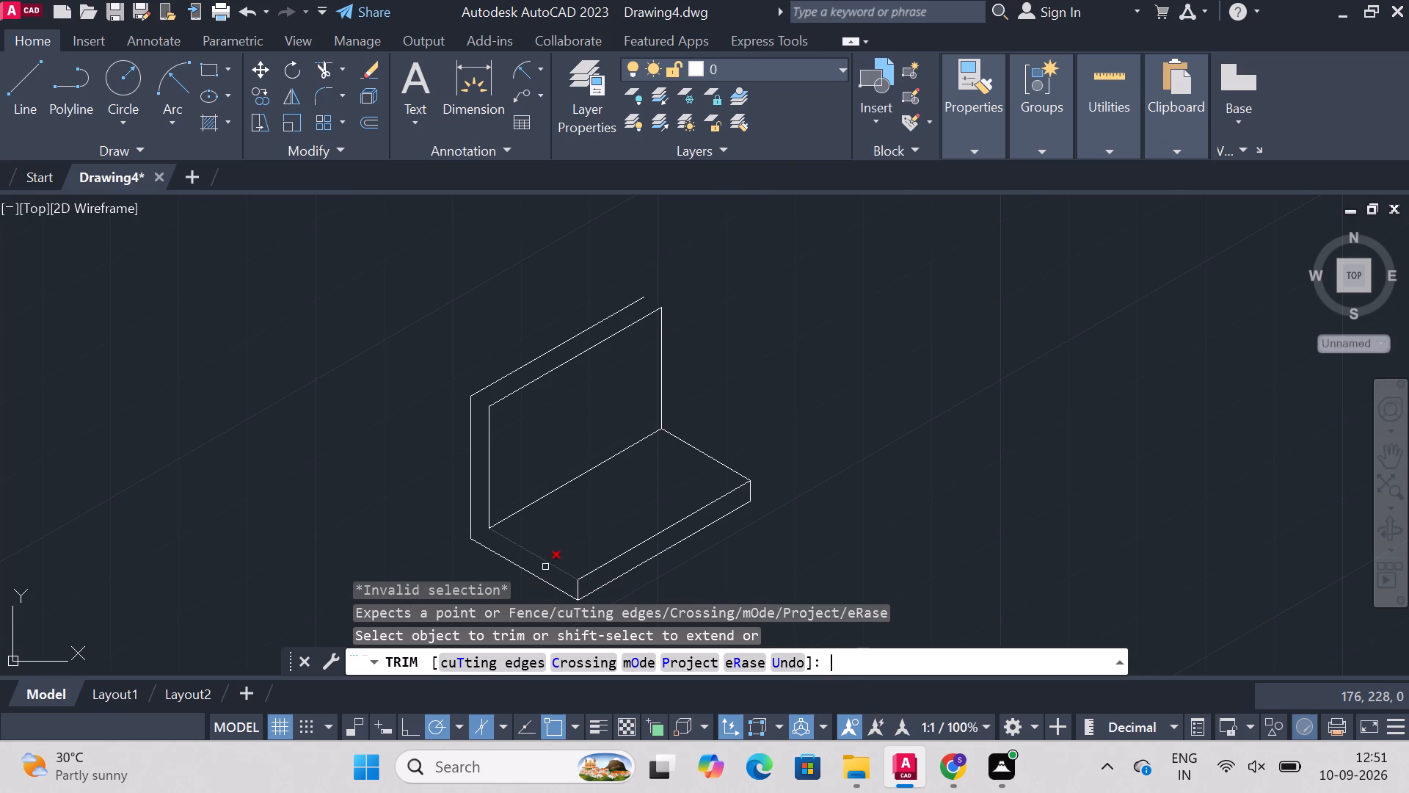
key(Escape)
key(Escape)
From the base's near inner corner, draw a line 63 along the inner edge at 30° and straight up to the wall's inner top edge.
text(line)
key(Return)
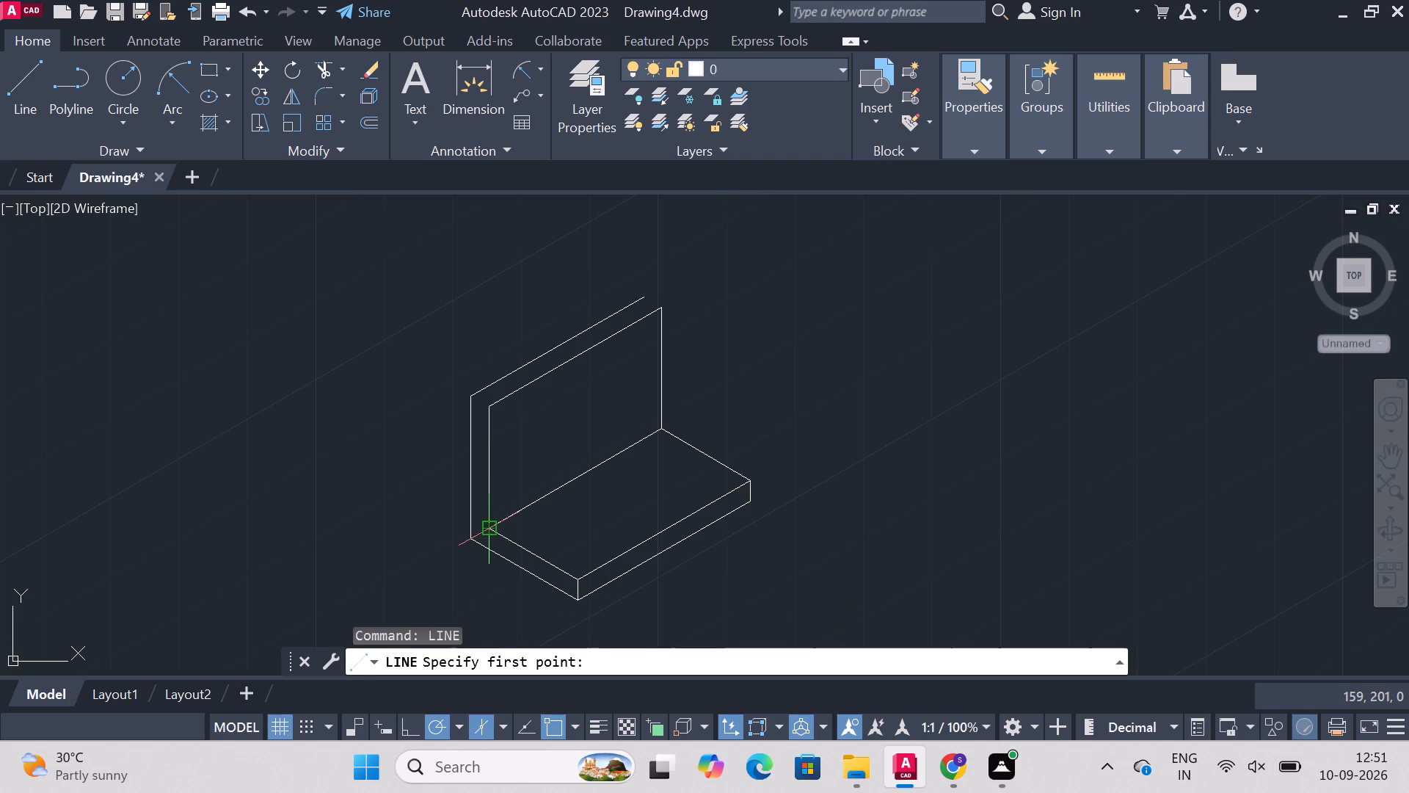
click(494, 528)
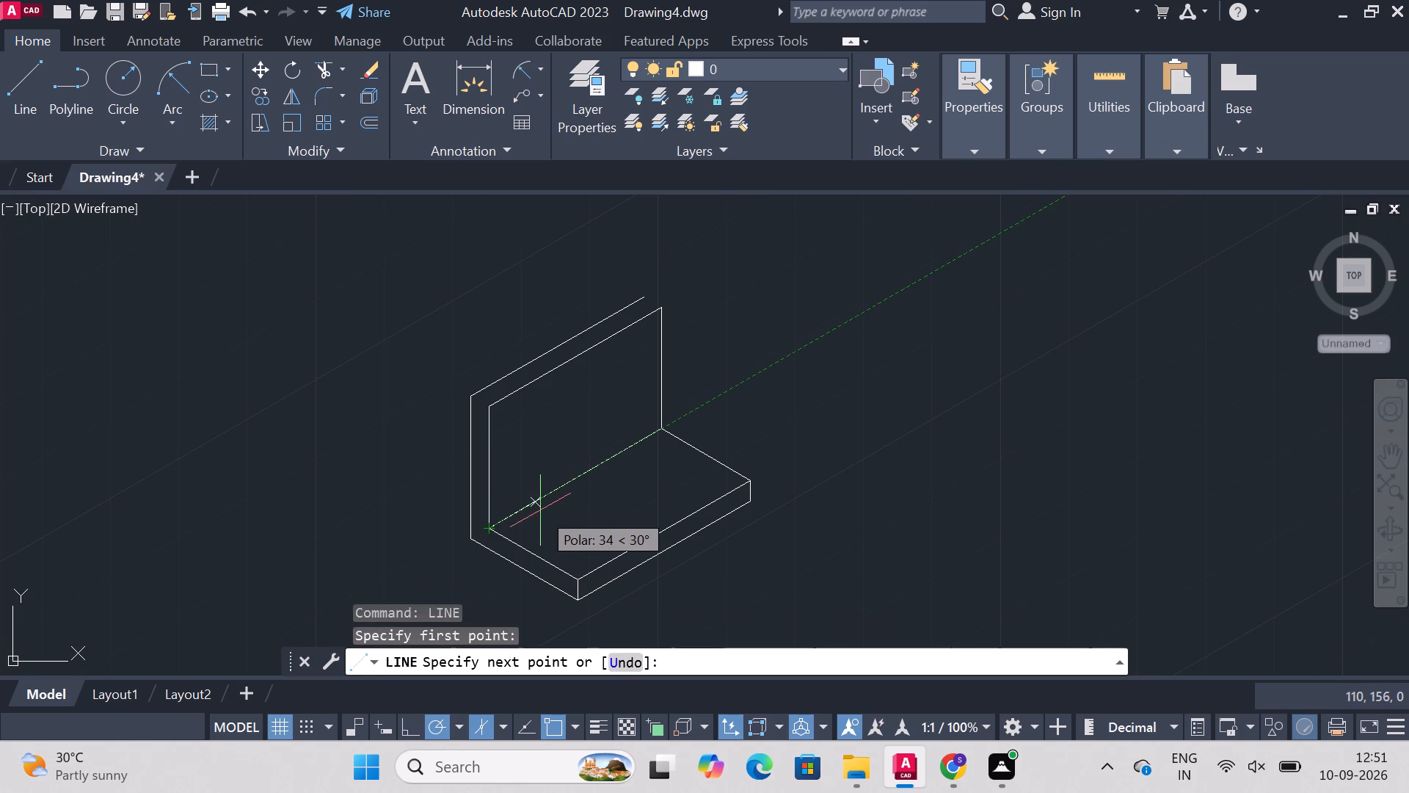
key(6)
key(3)
key(Return)
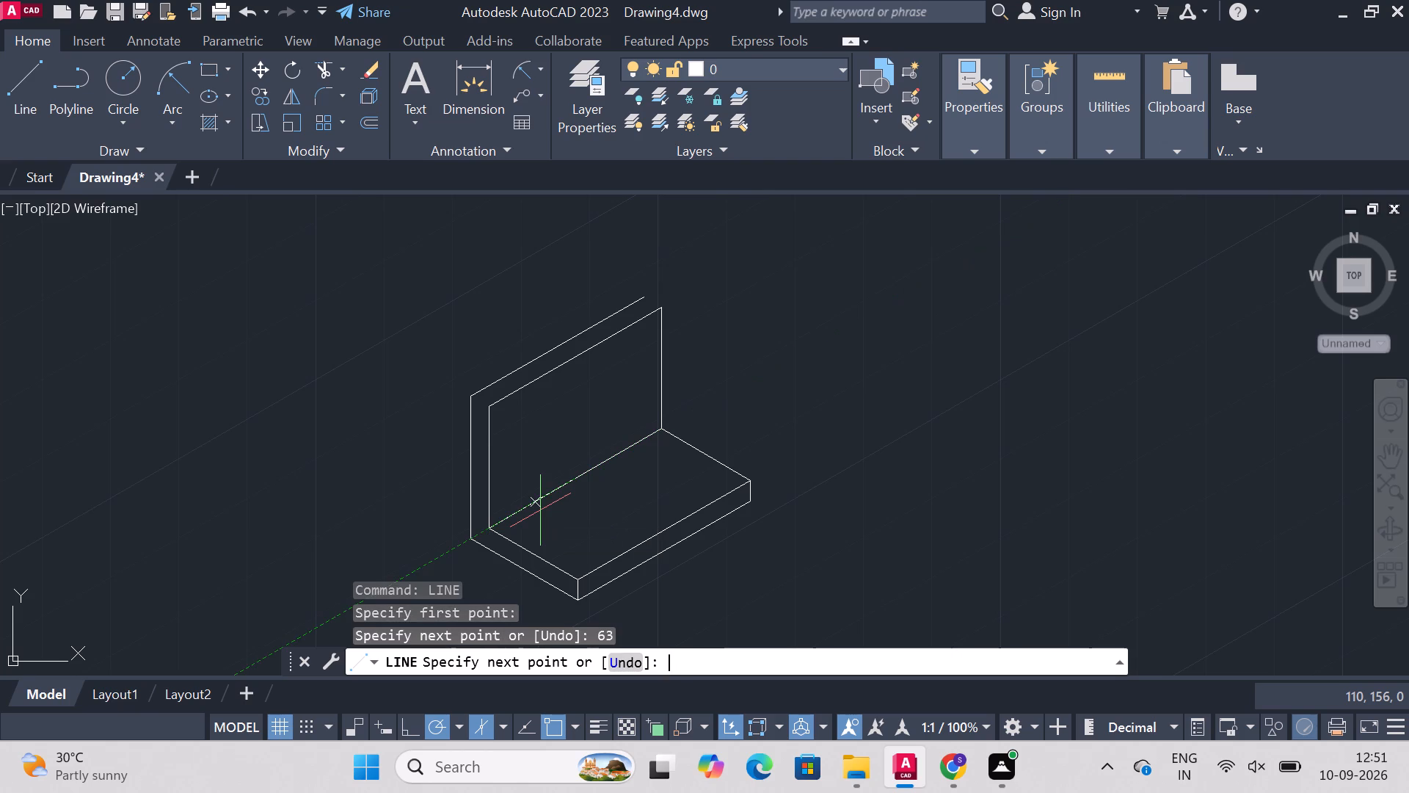
click(570, 359)
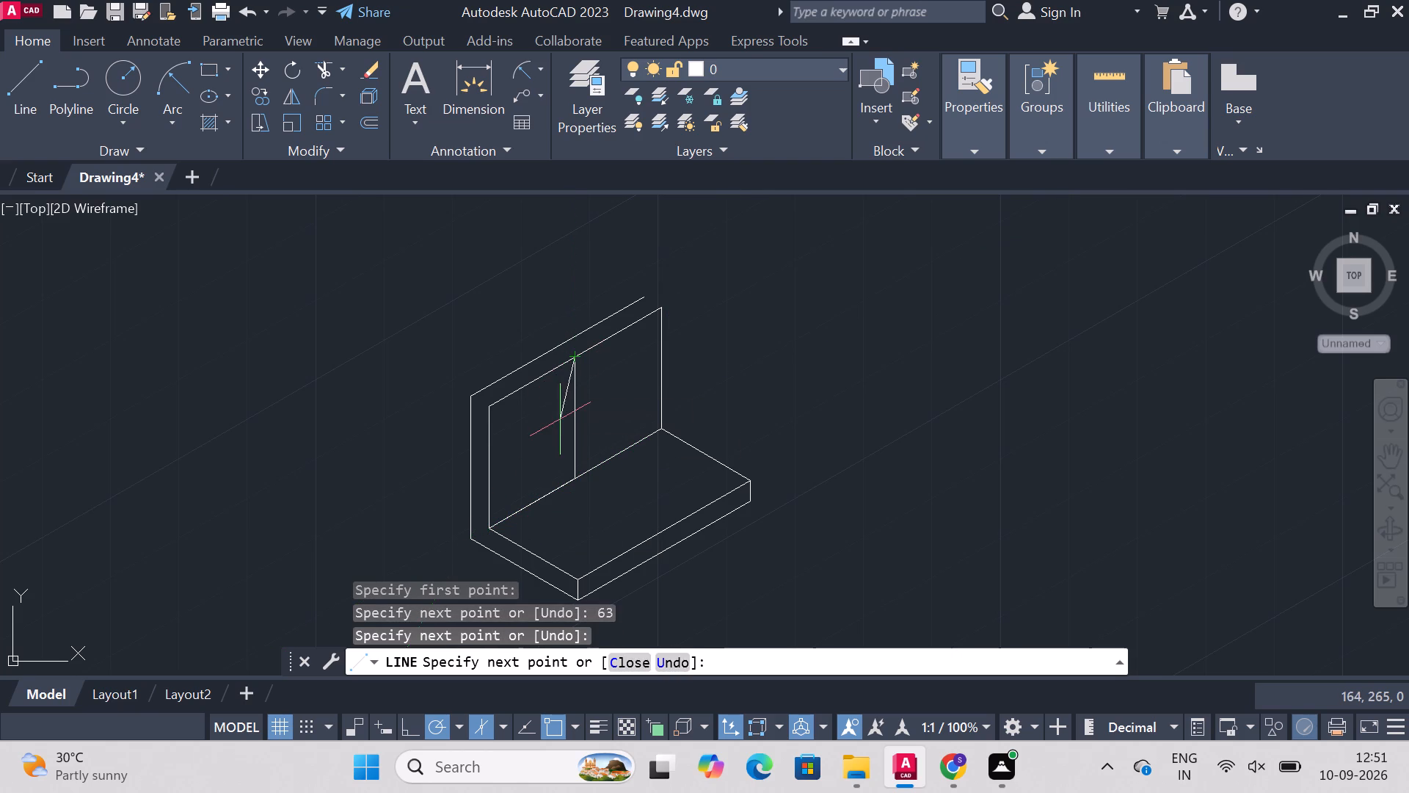
key(Escape)
Erase the 63-unit line lying along the edge between the wall and the base.
click(528, 504)
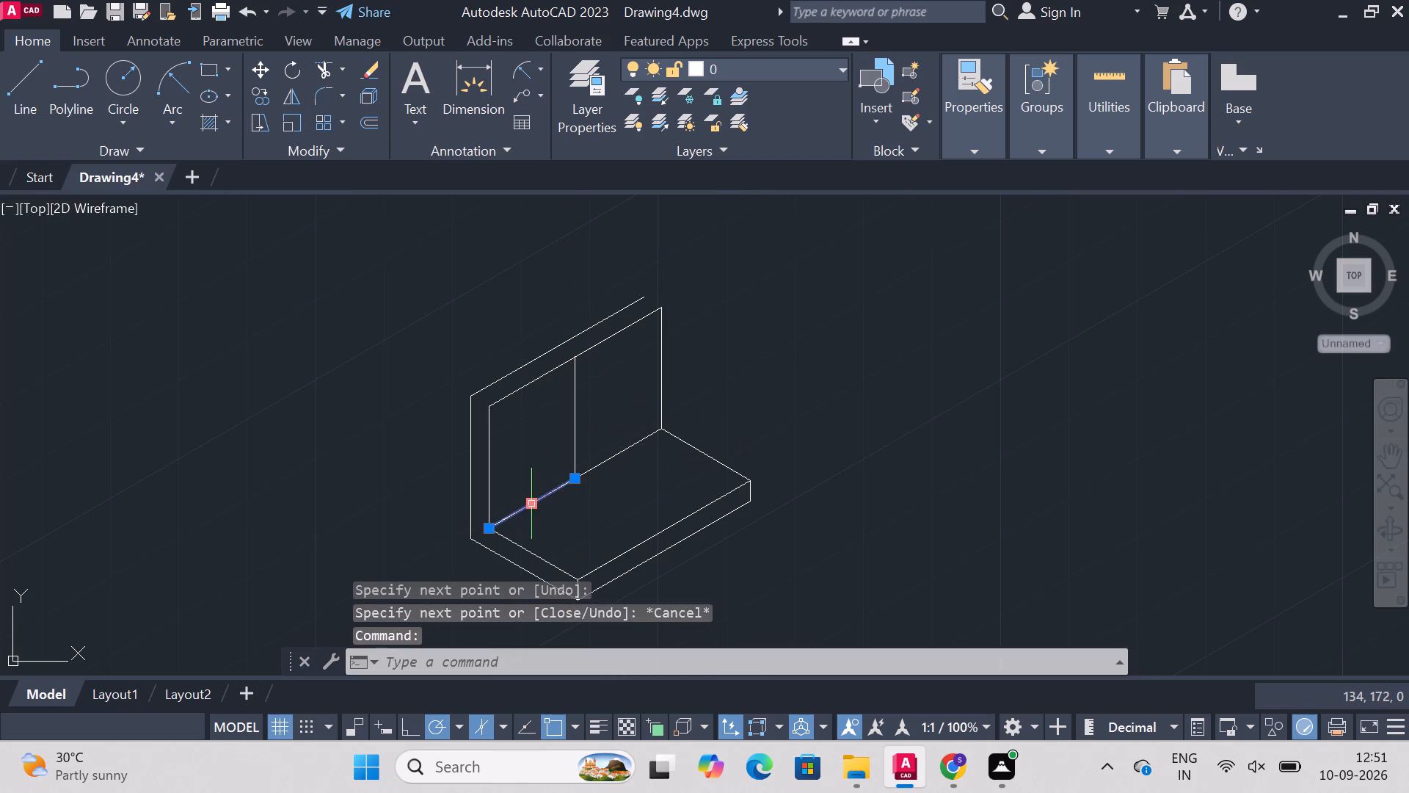
key(Delete)
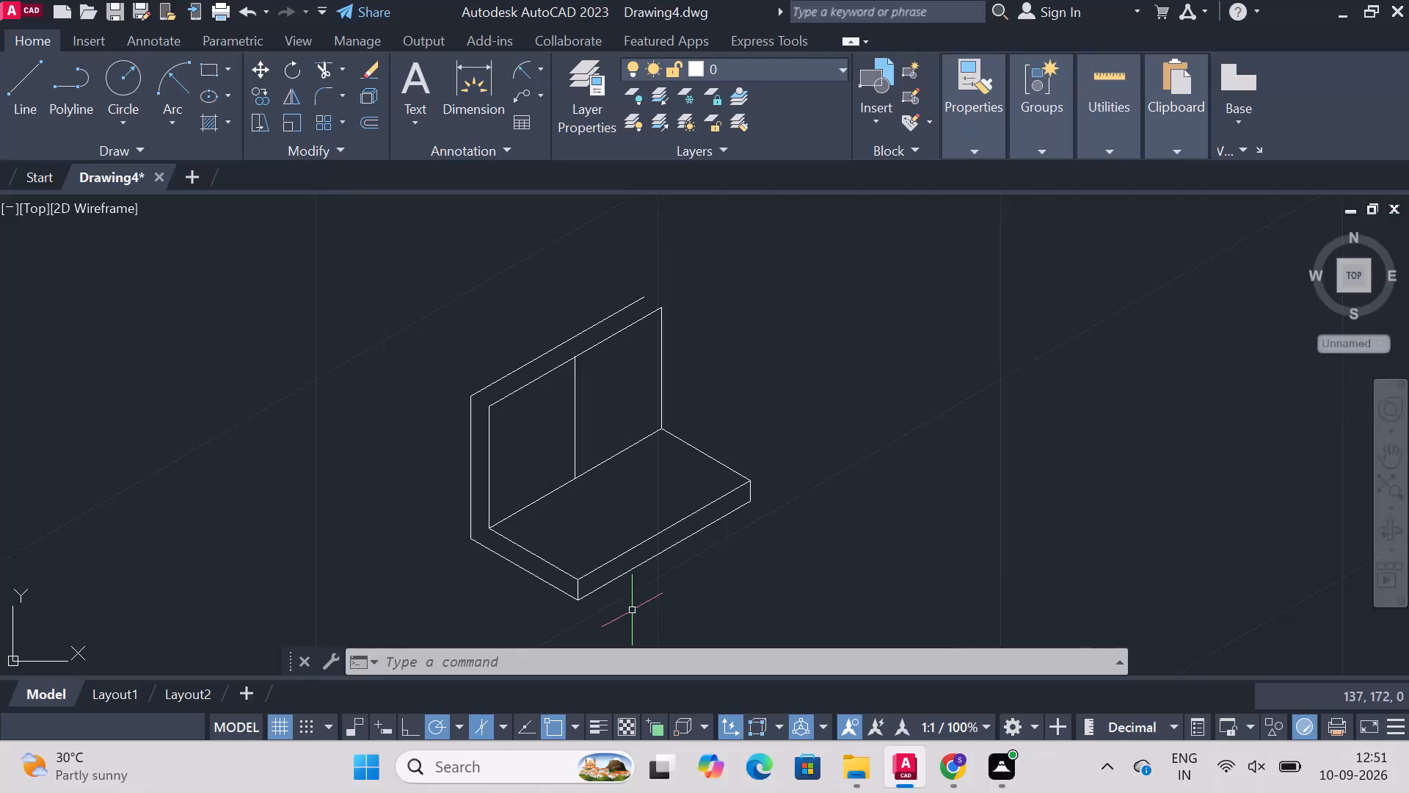
Draw a line from the foot of the middle vertical line across the base's top face to its front upper edge.
text(line)
key(Return)
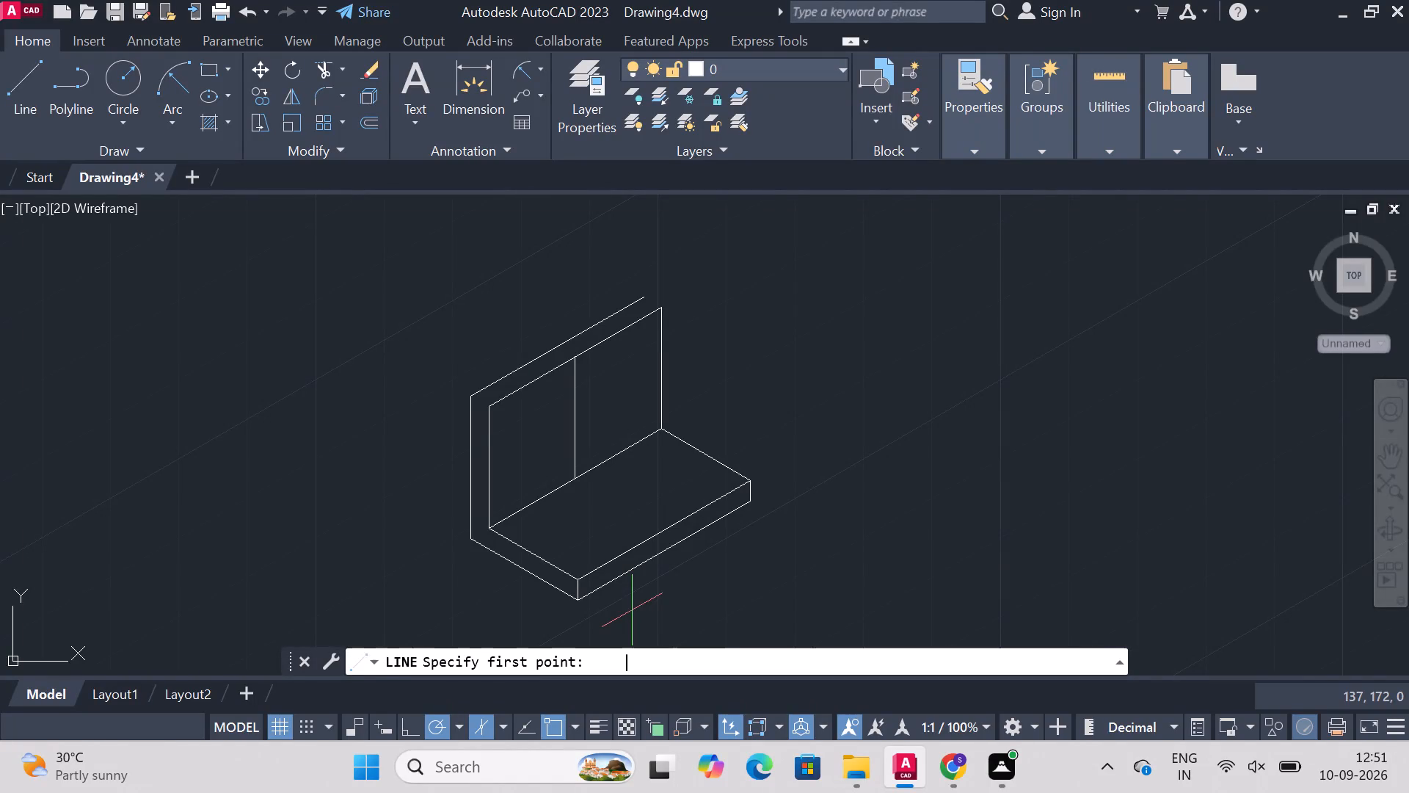
click(573, 481)
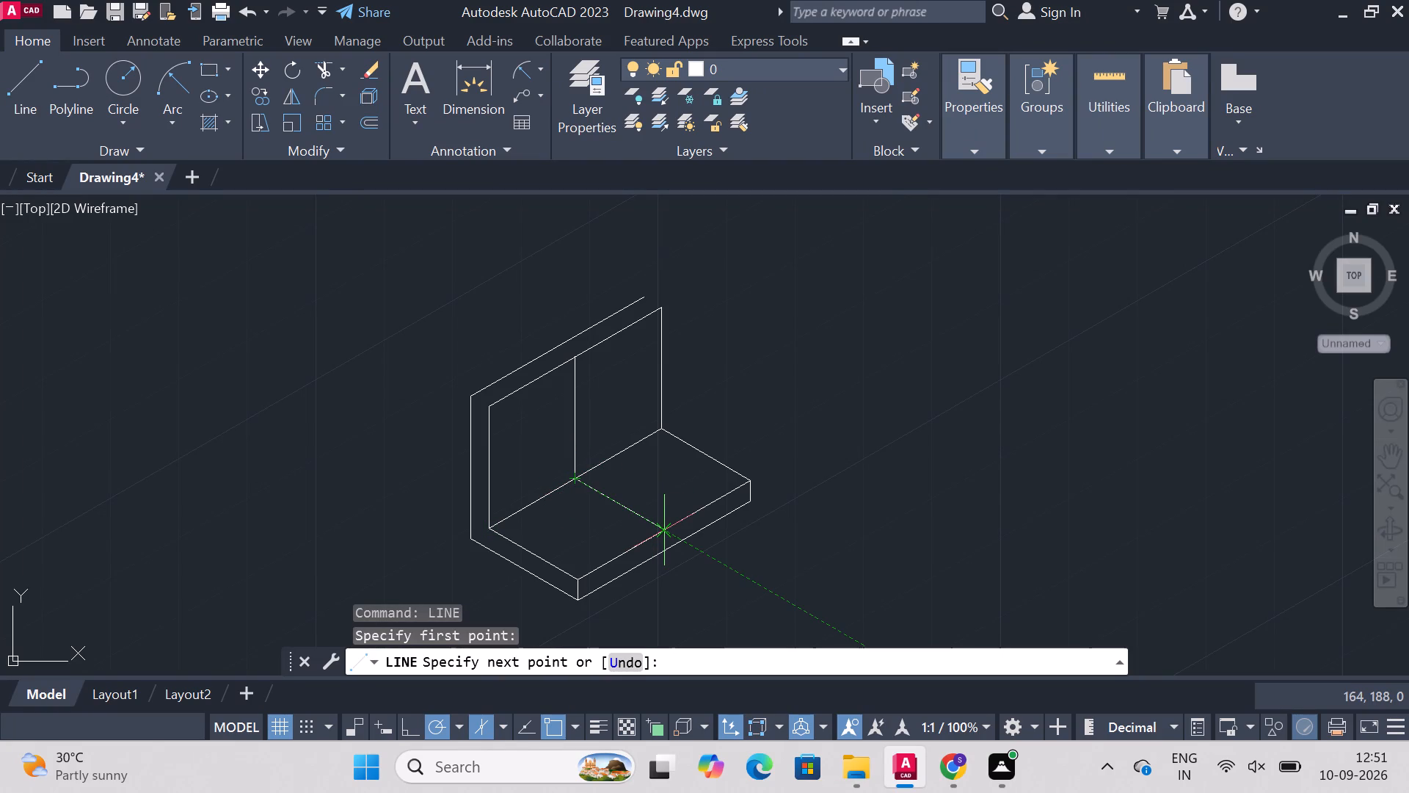
click(658, 536)
key(Escape)
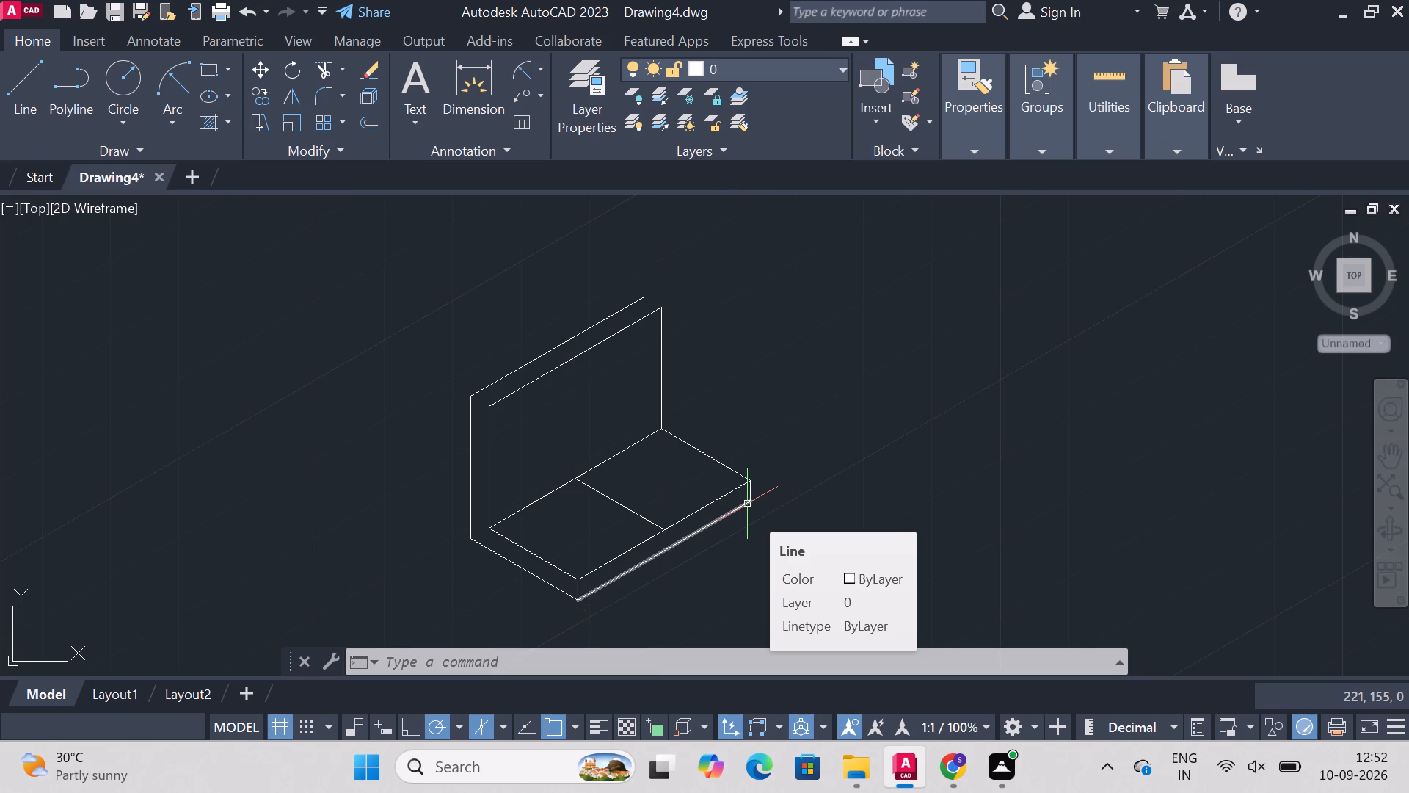
key(Escape)
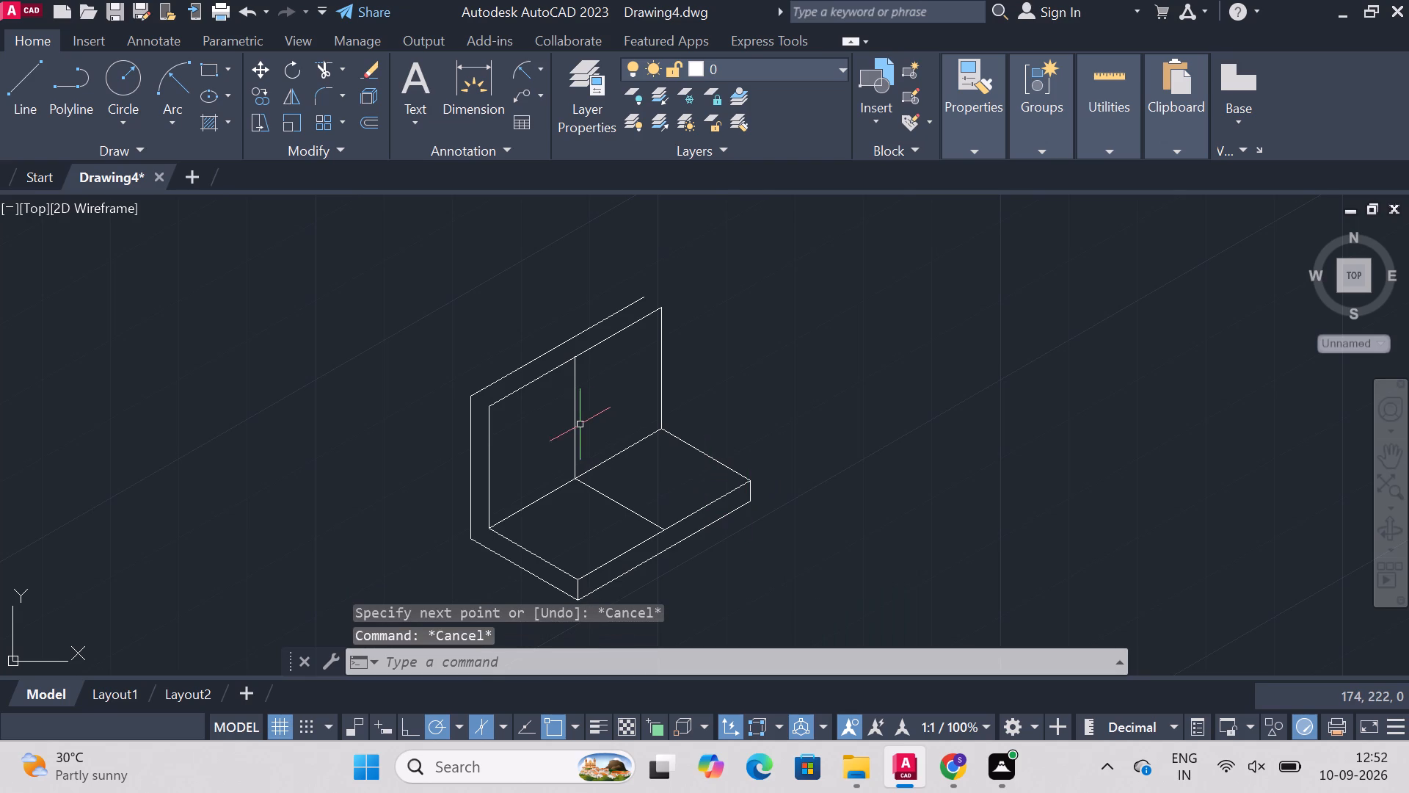
Erase the full-height vertical line dividing the wall's inner face.
click(575, 421)
key(Delete)
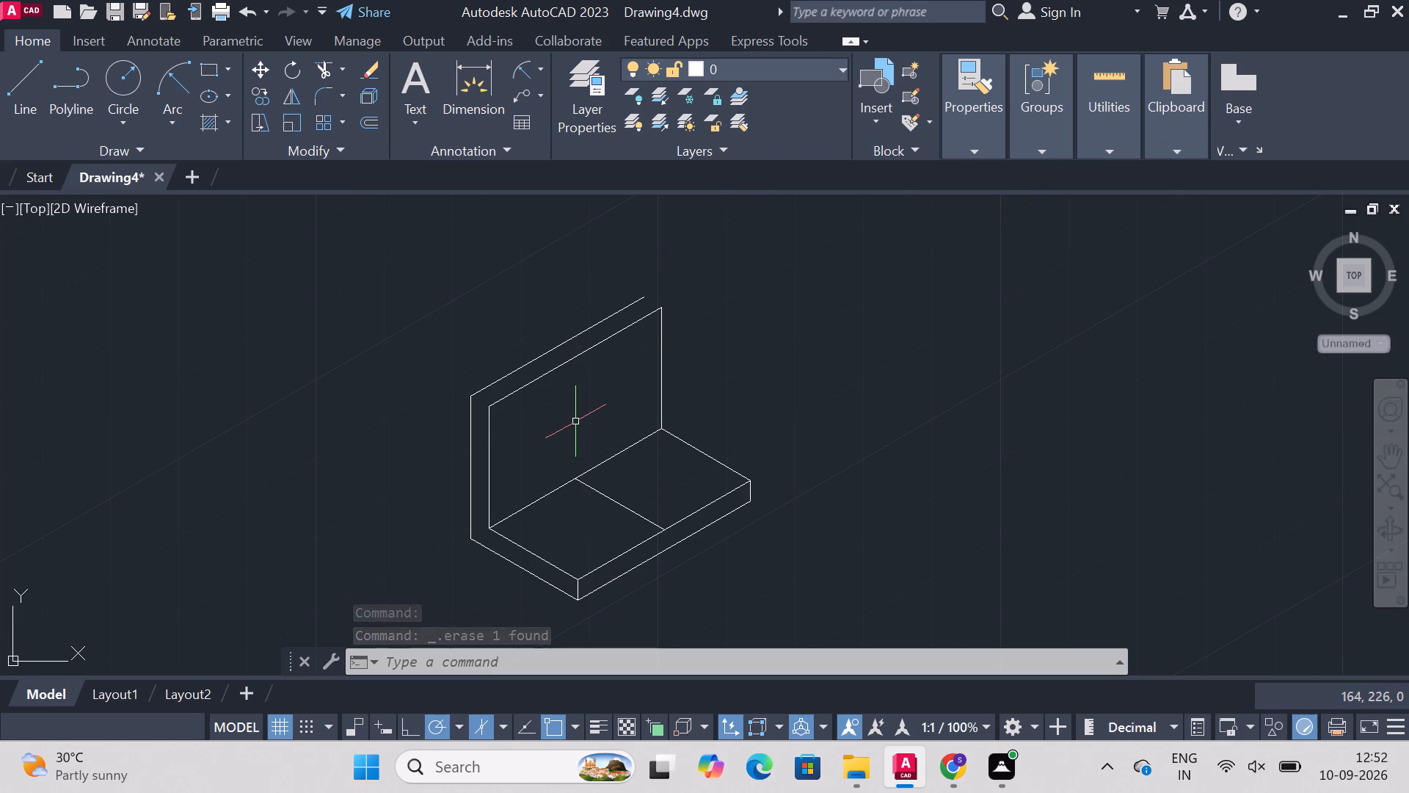
Draw a 38-unit vertical line upward from the midpoint of the edge between the wall and the base.
text(line)
key(Return)
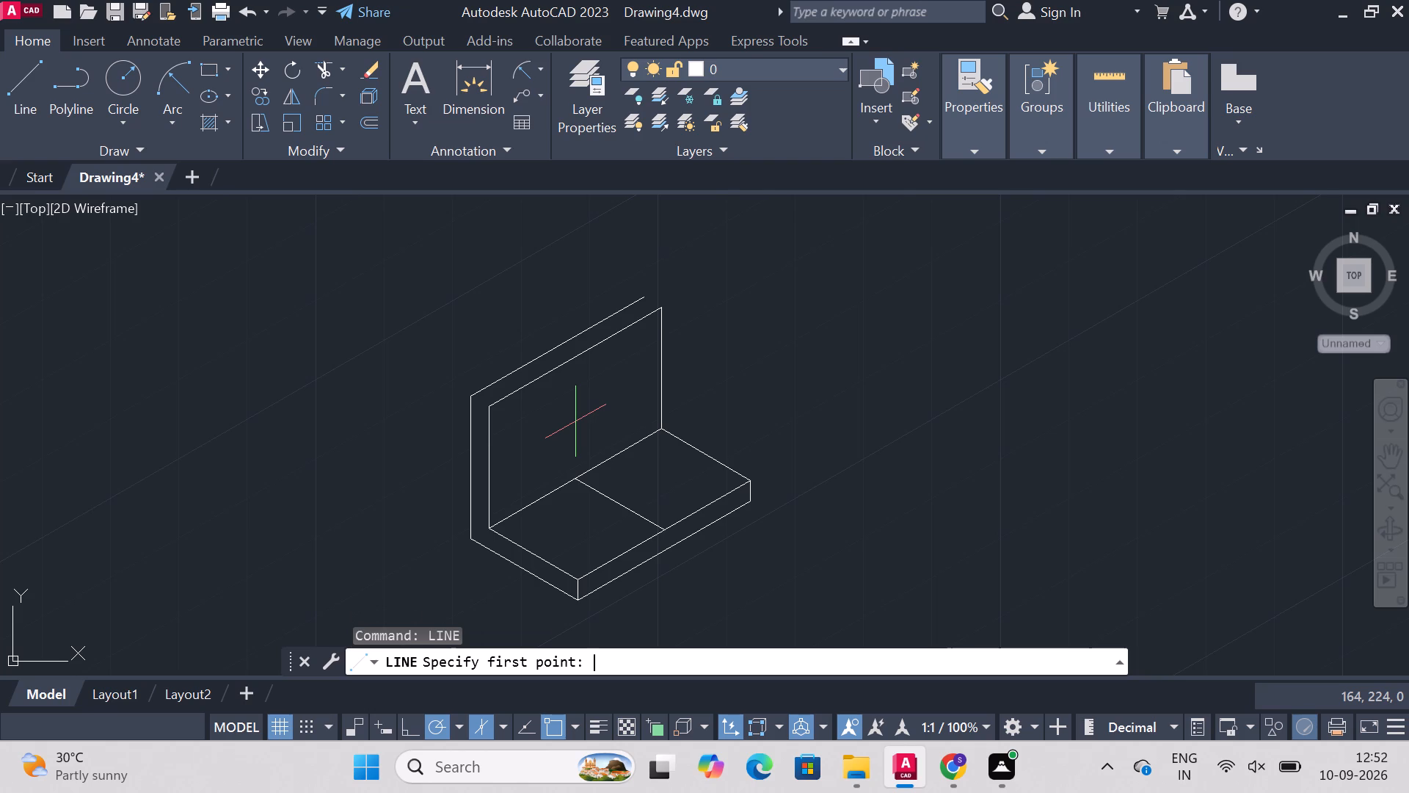
click(568, 476)
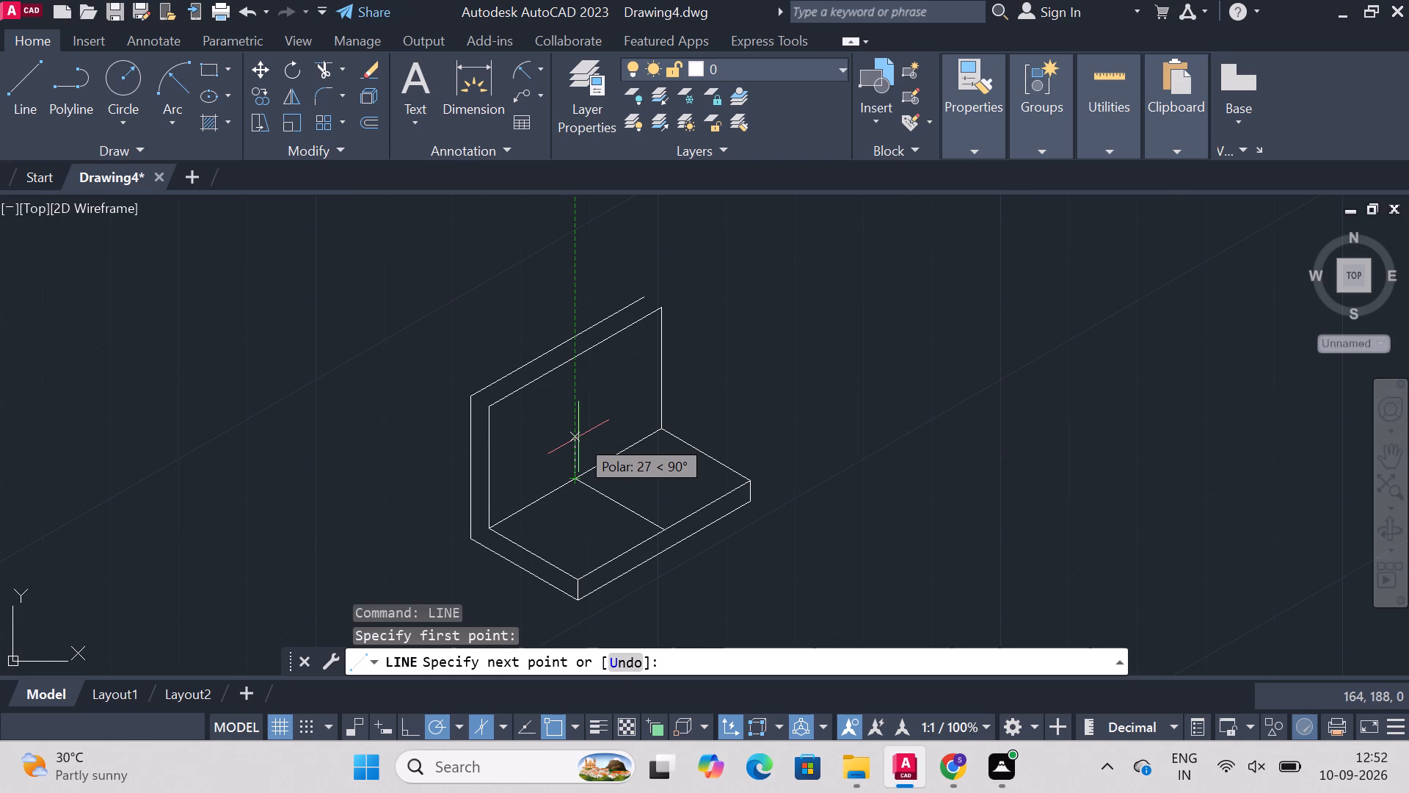
text(38)
key(Return)
key(Escape)
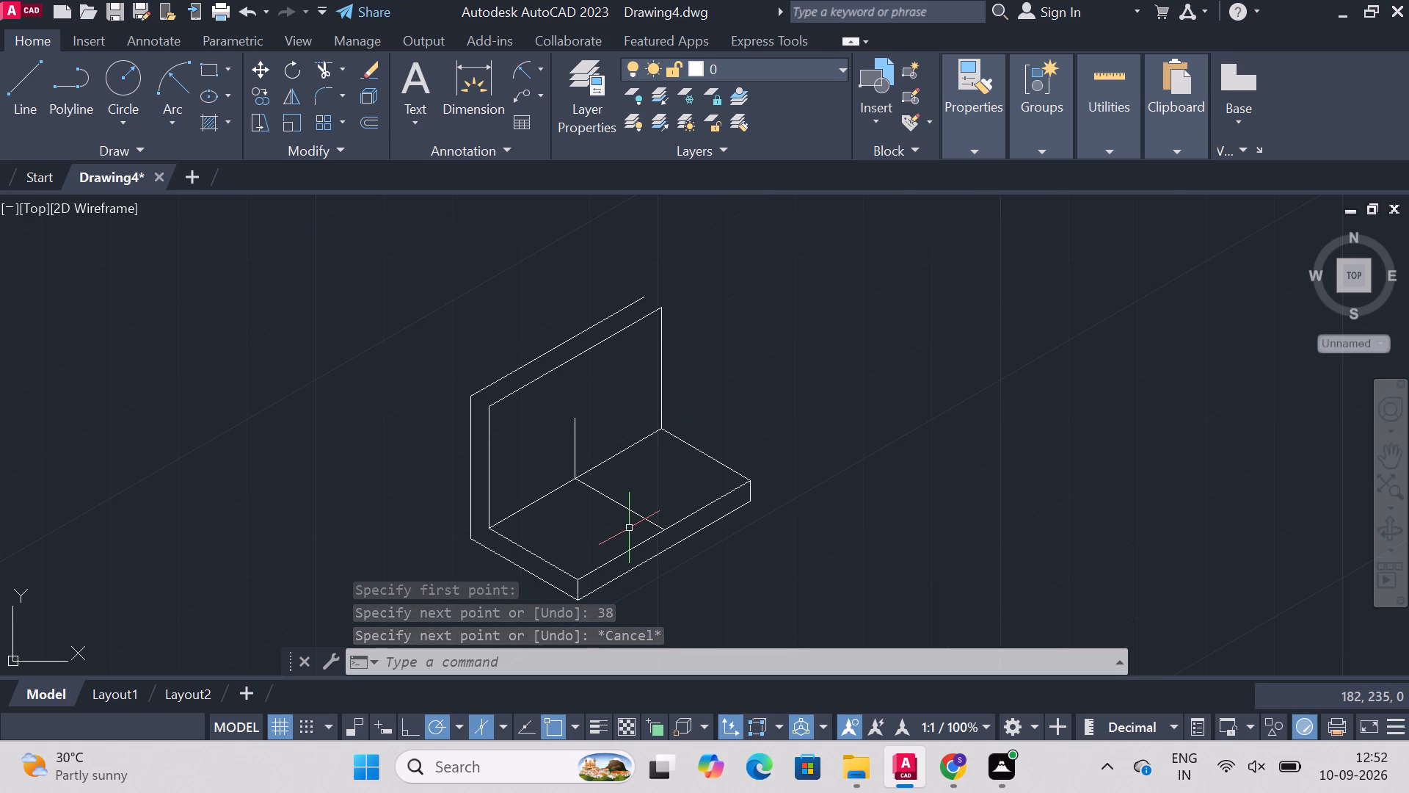
From the top of the short vertical line, draw a 38-unit line parallel to the base's middle cross line.
text(line)
key(Return)
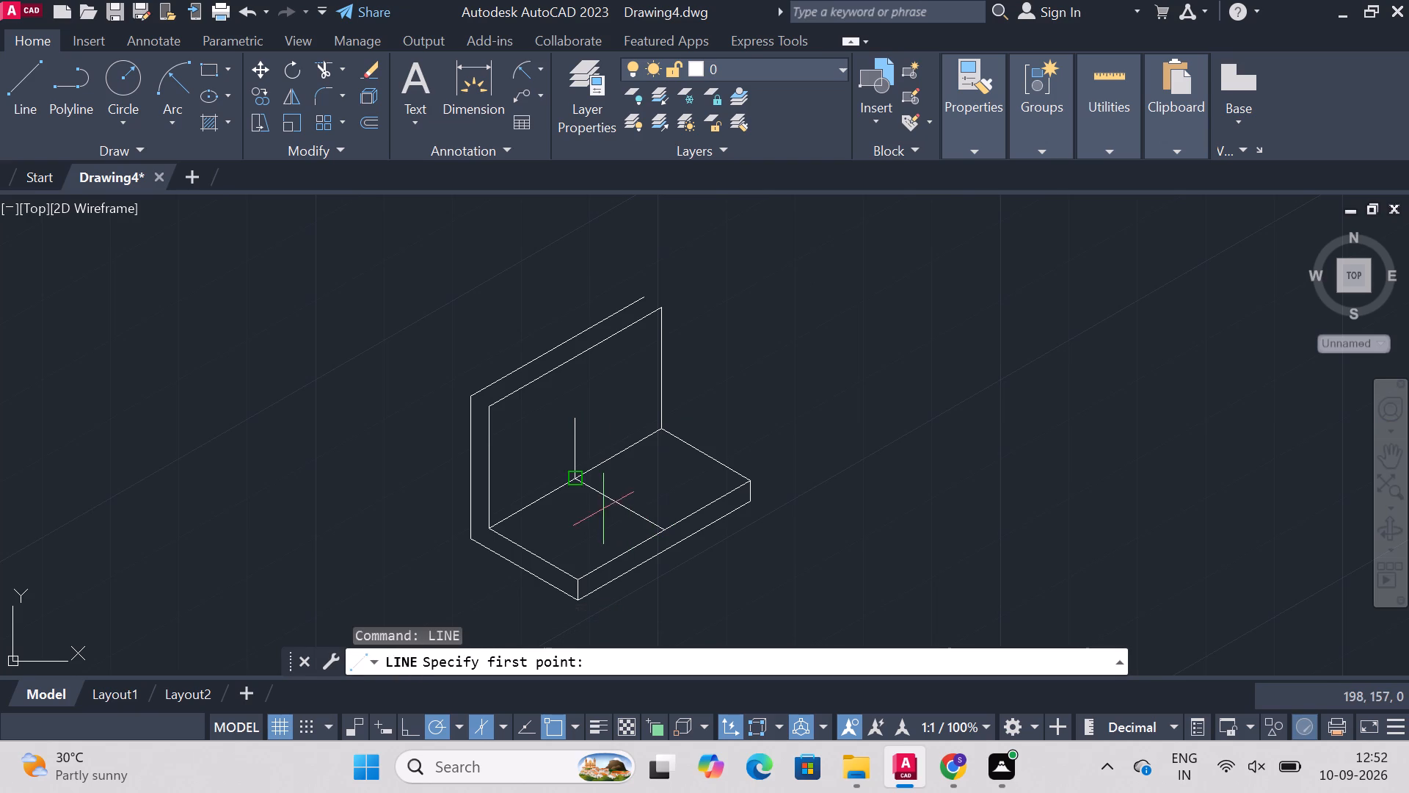
click(576, 424)
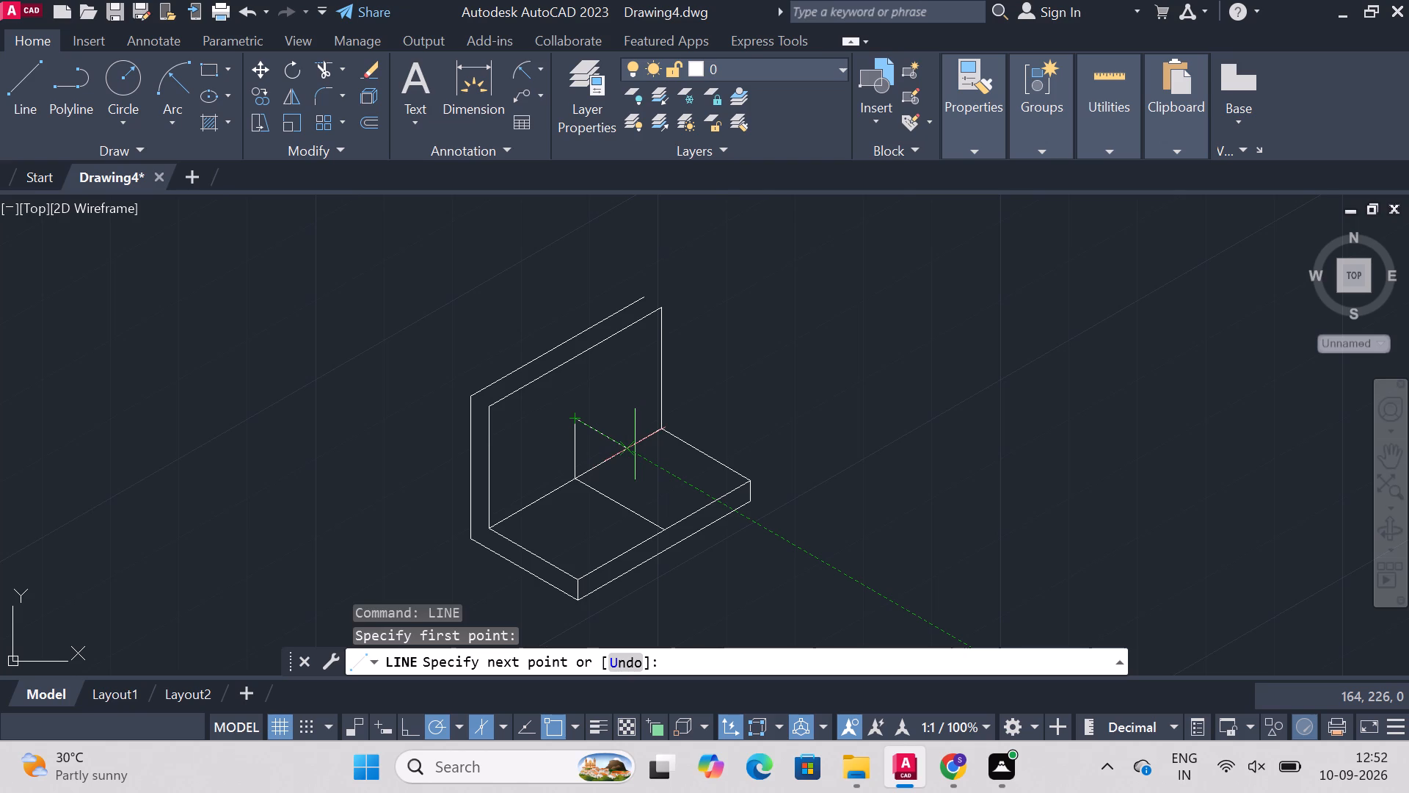
text(38)
key(Return)
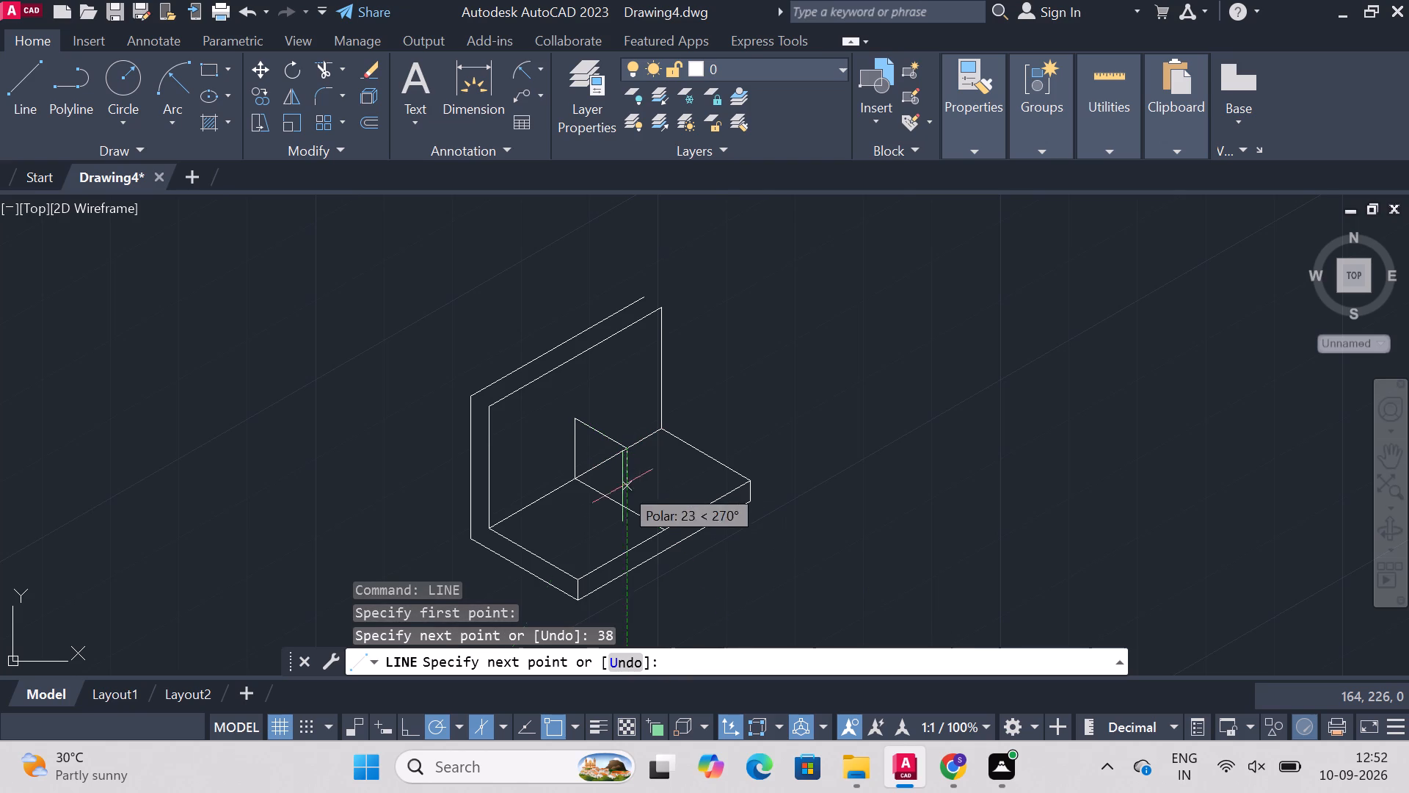
key(Escape)
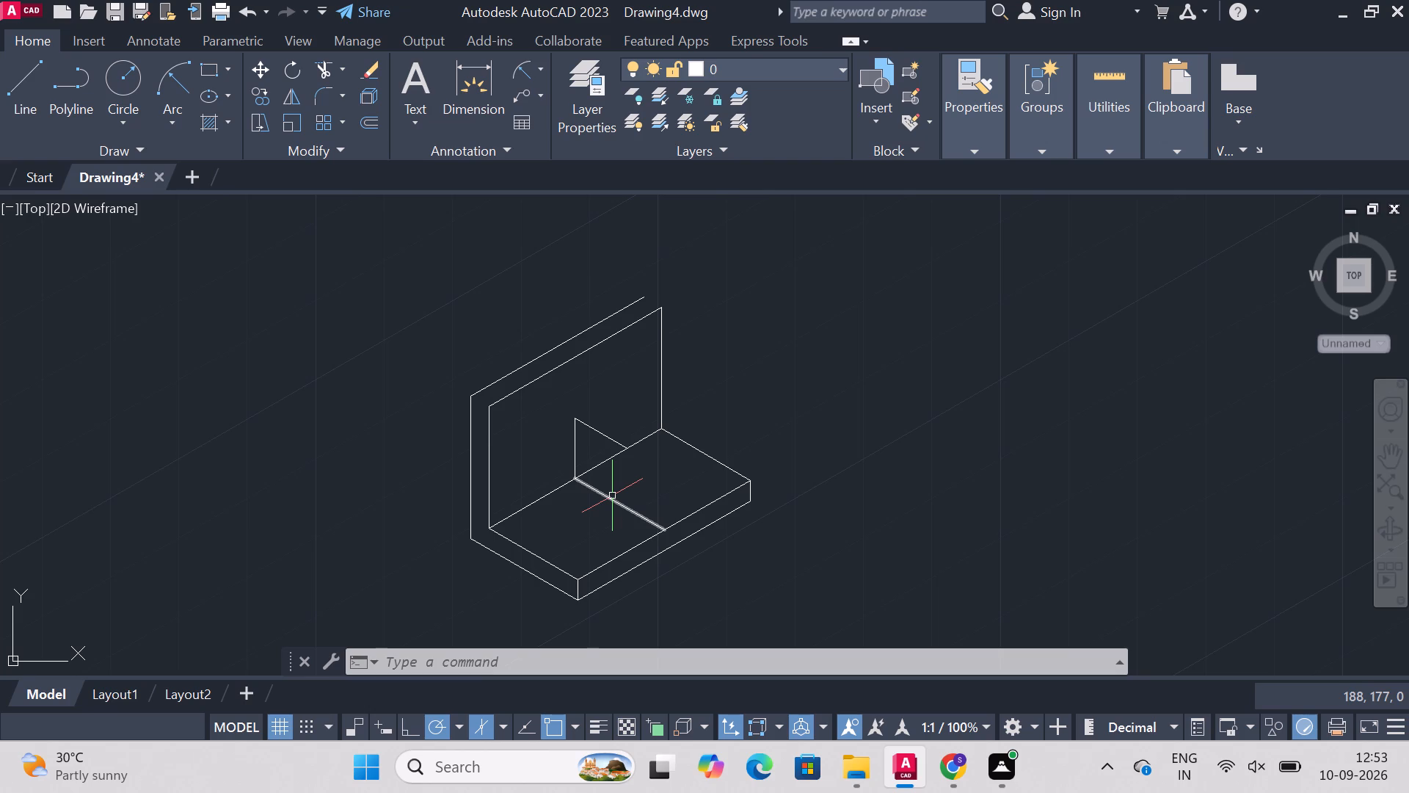
Draw an isocircle of radius 25 centred on the free end of the 38-unit slanted line.
text(el)
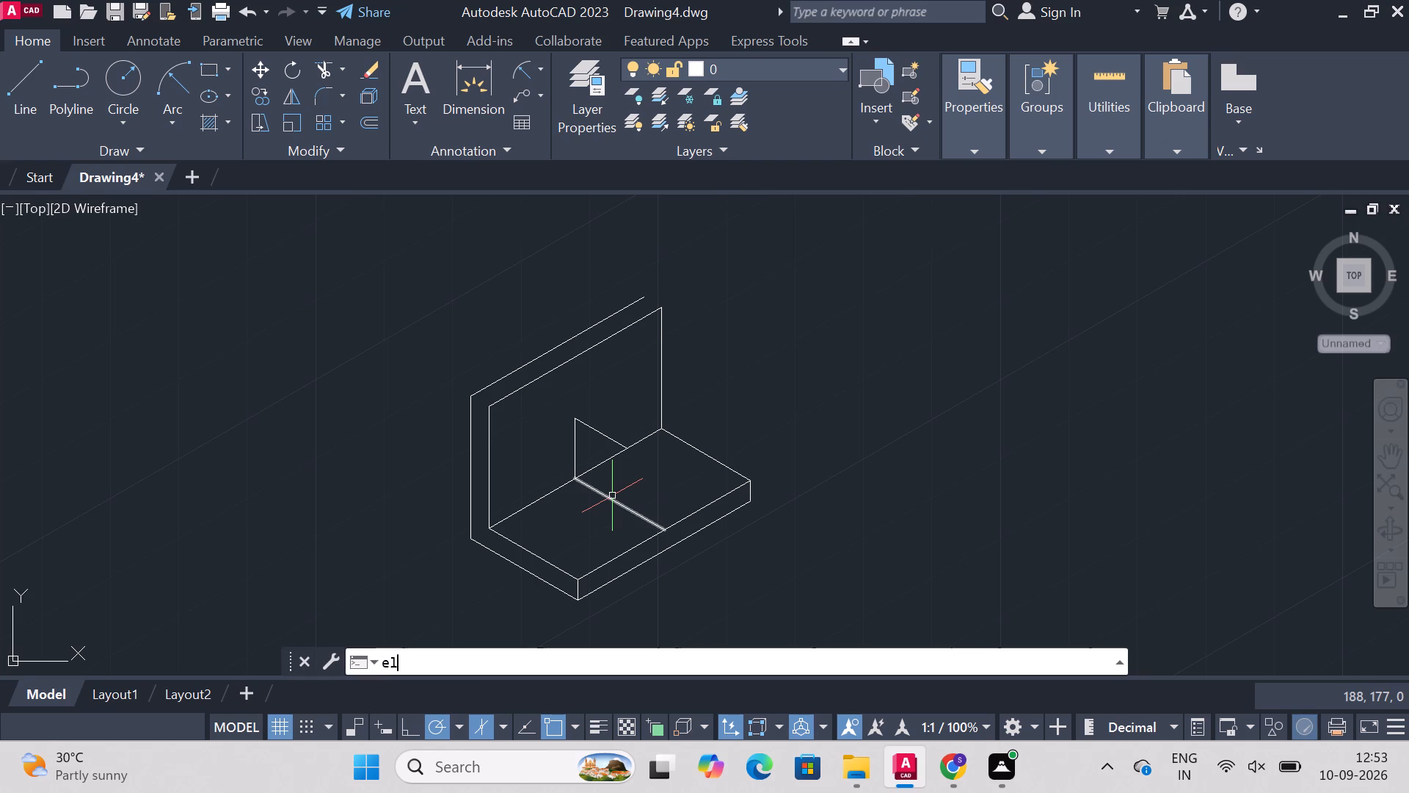
key(Return)
text(iso)
key(Return)
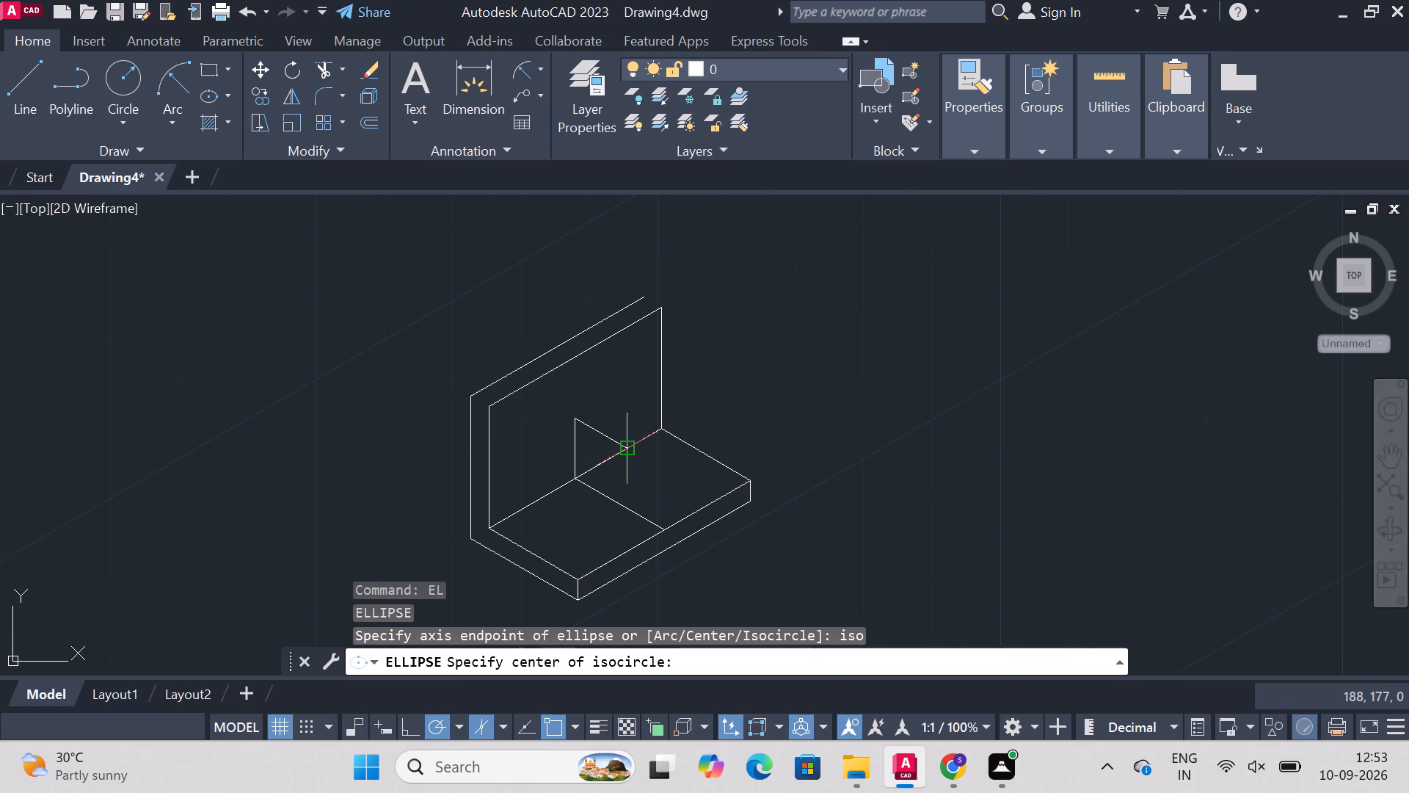
click(625, 448)
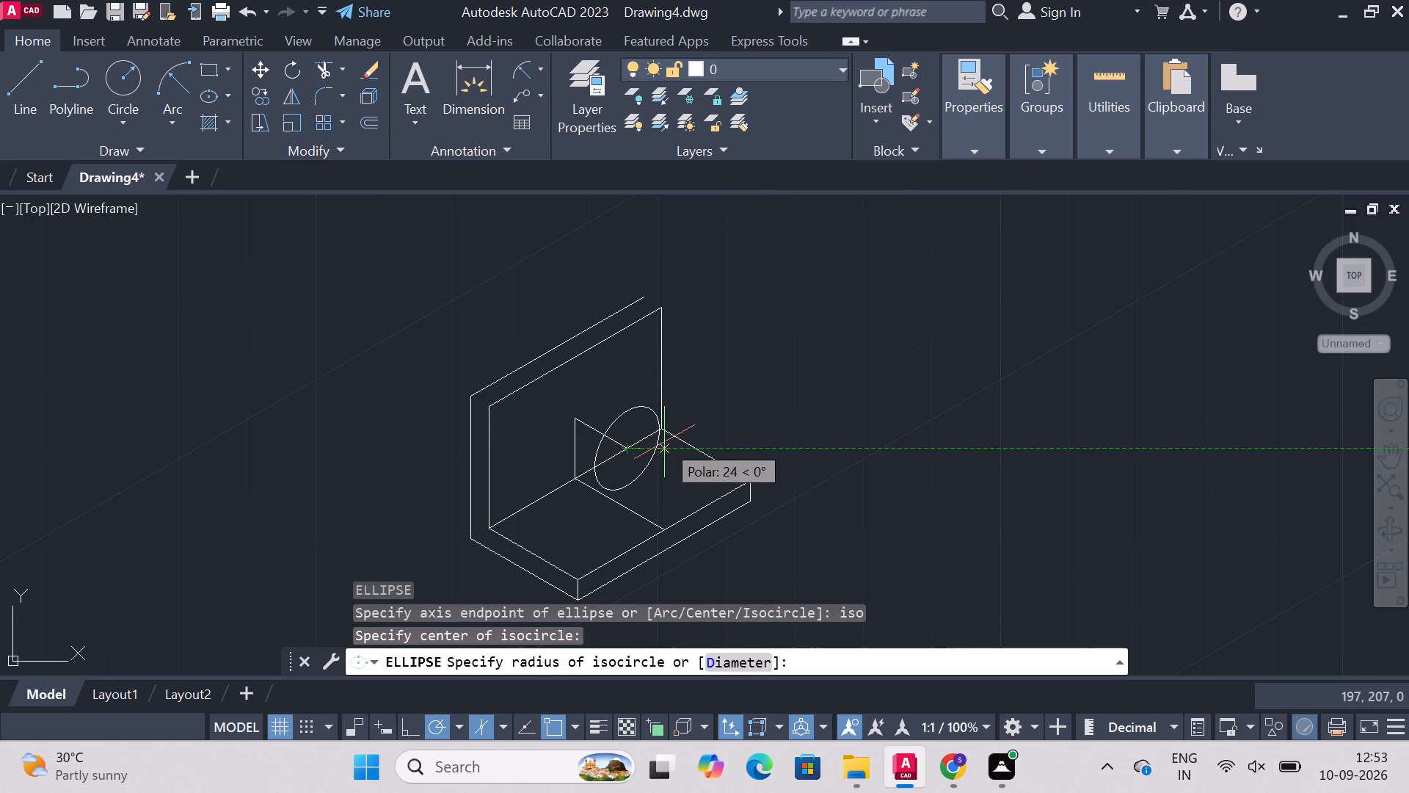
key(r)
key(Return)
text(25)
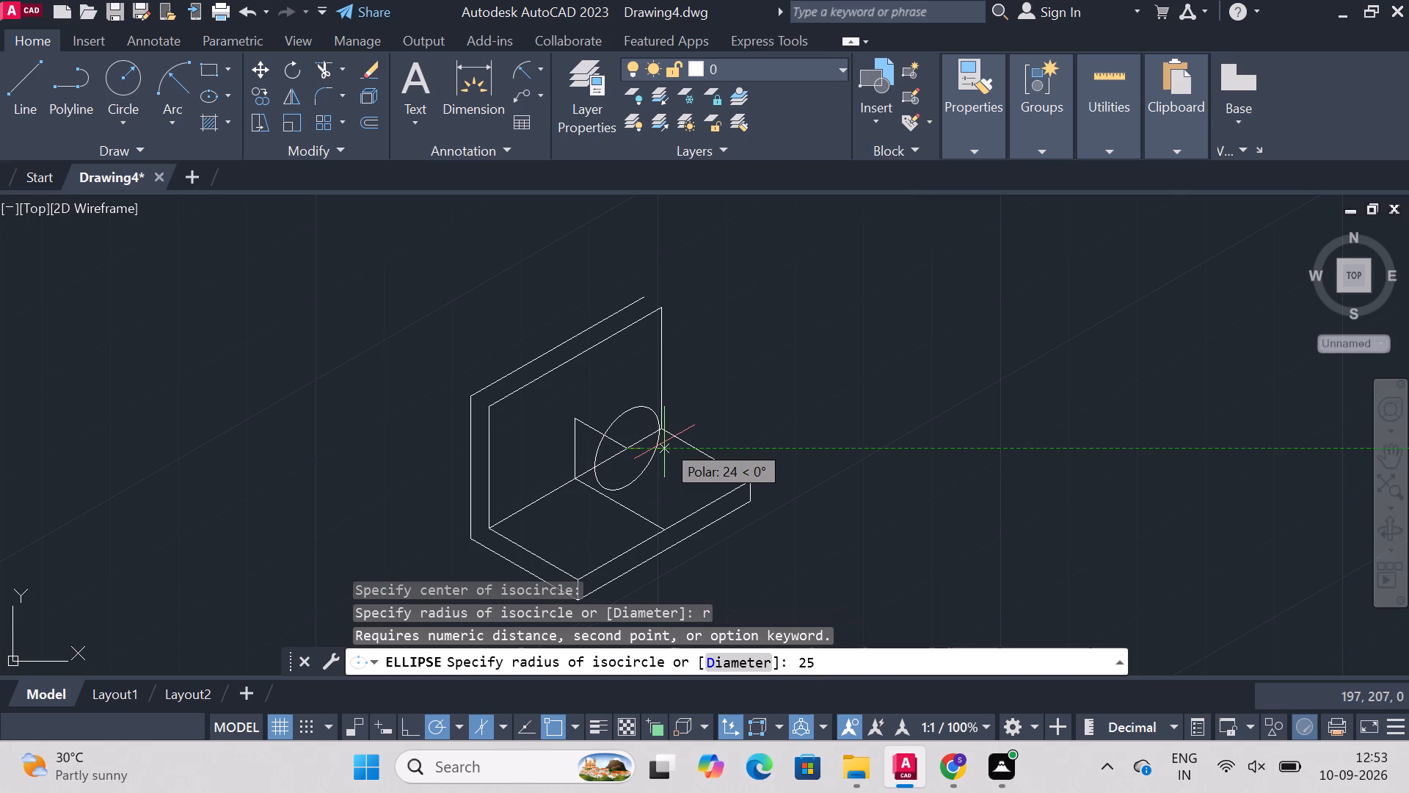
key(Return)
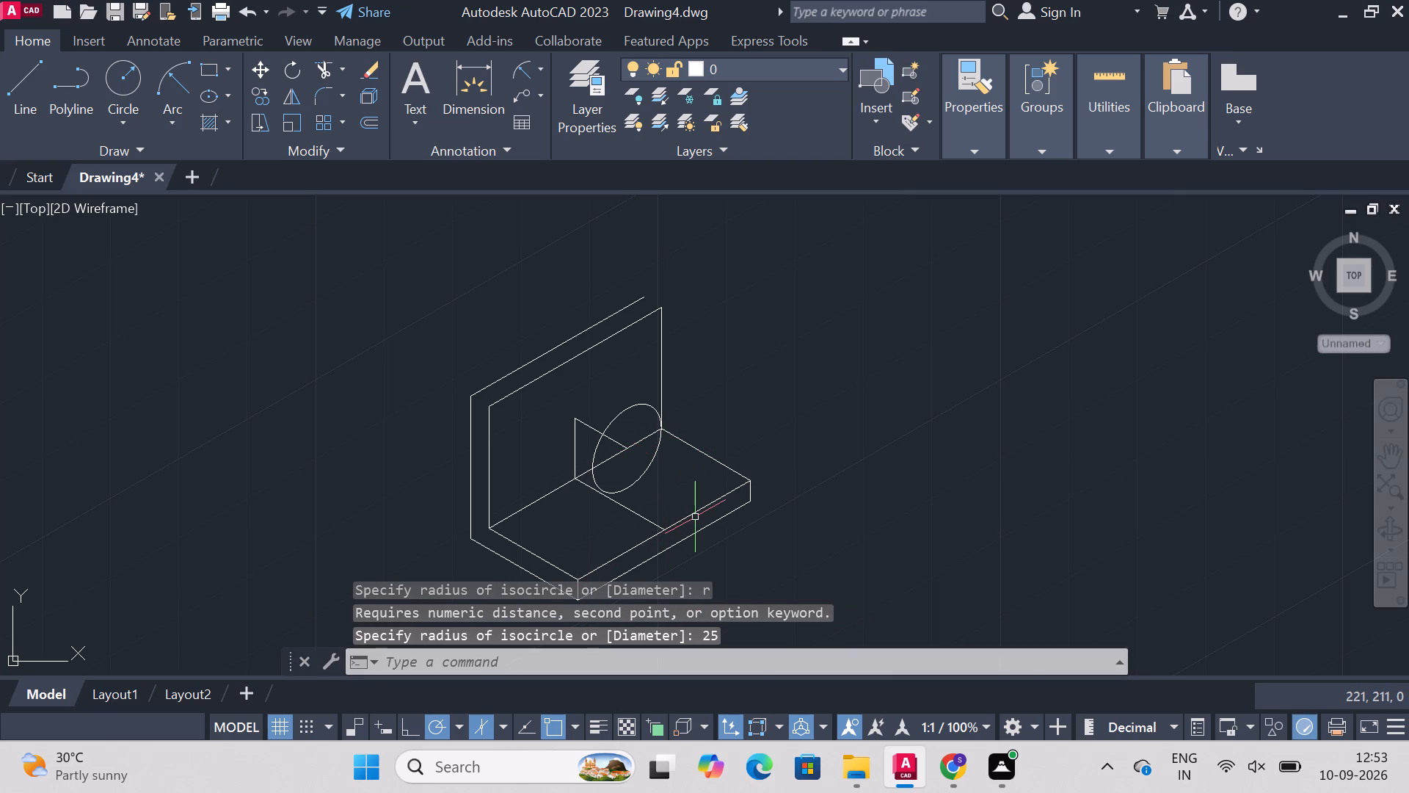
Draw a concentric isocircle of diameter 32 inside the radius-25 isocircle.
text(el)
key(Return)
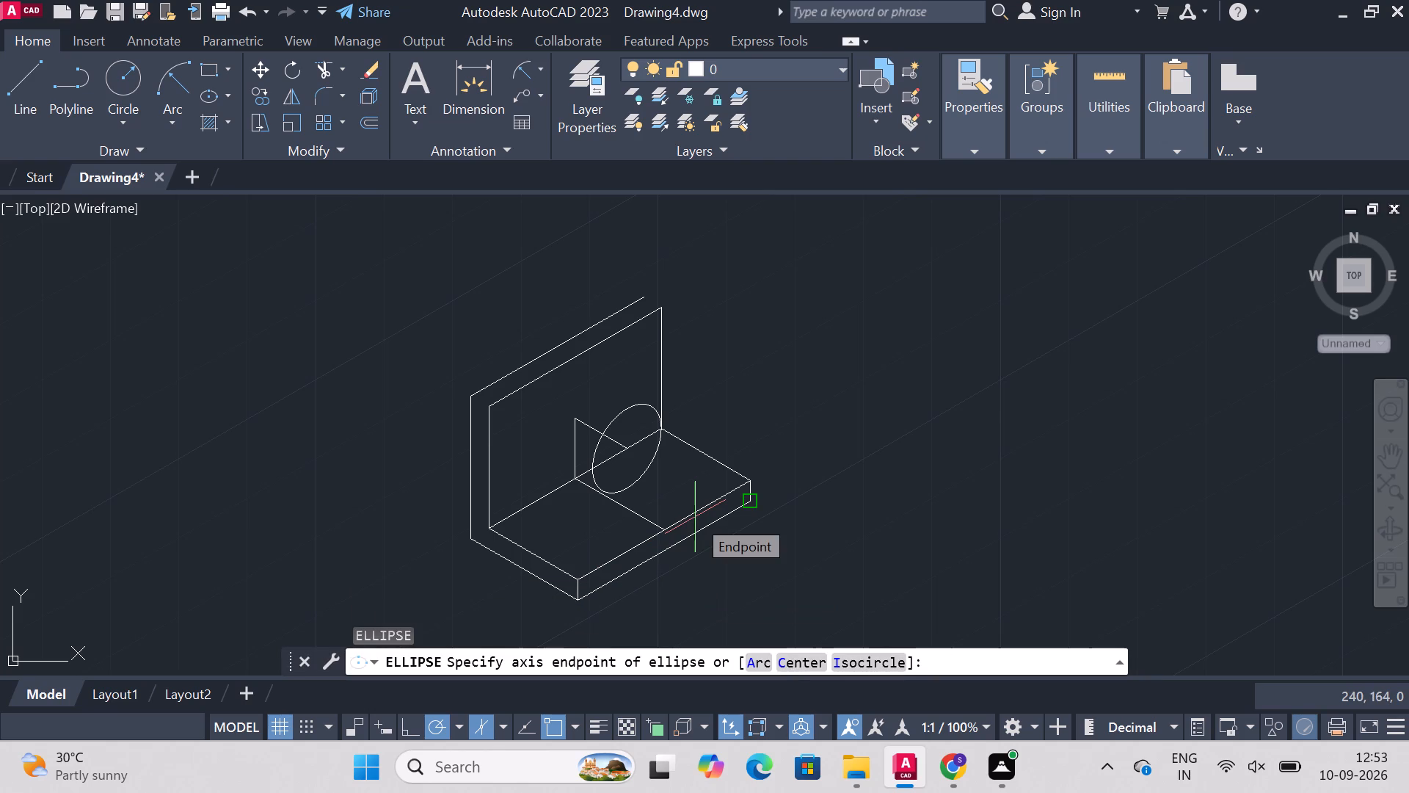
text(iso)
key(Return)
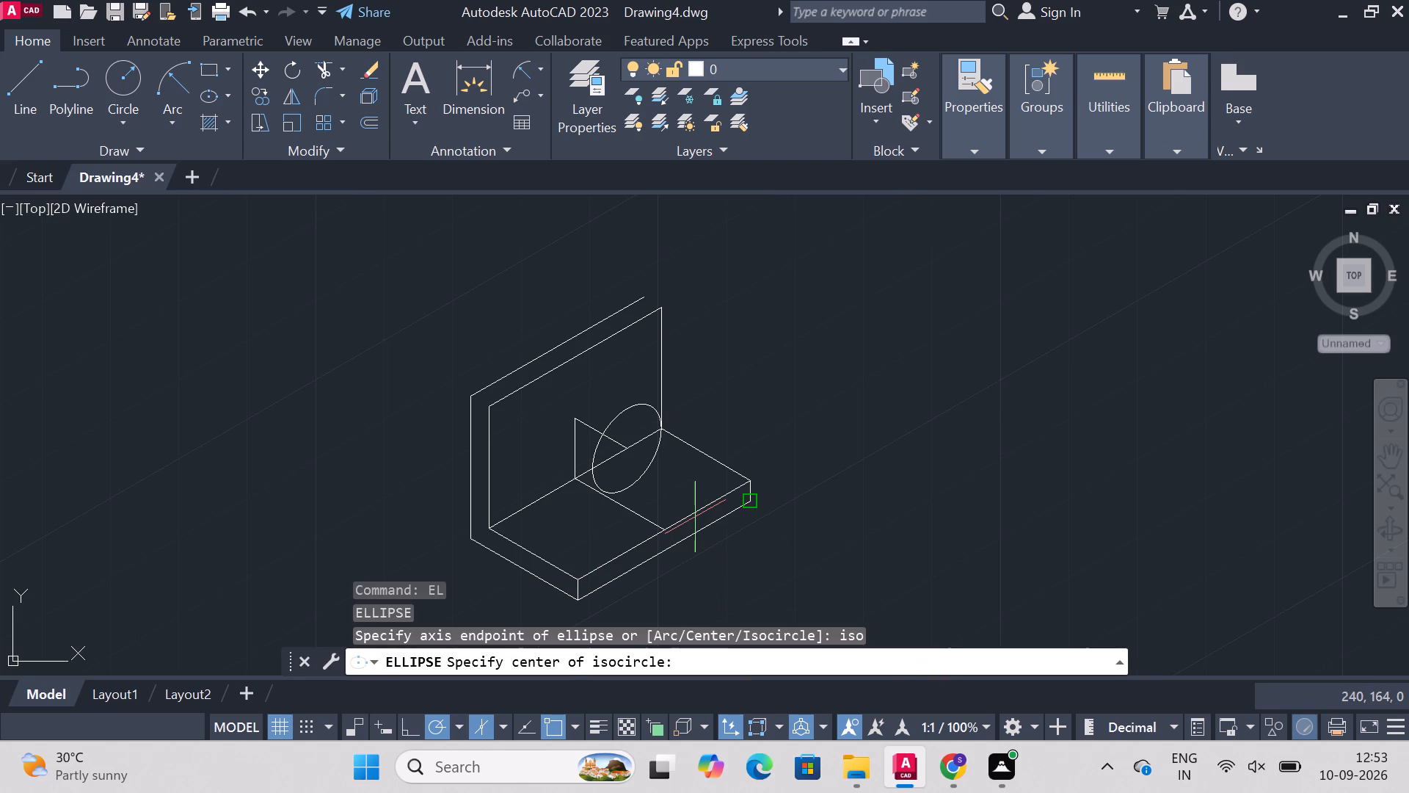
click(625, 455)
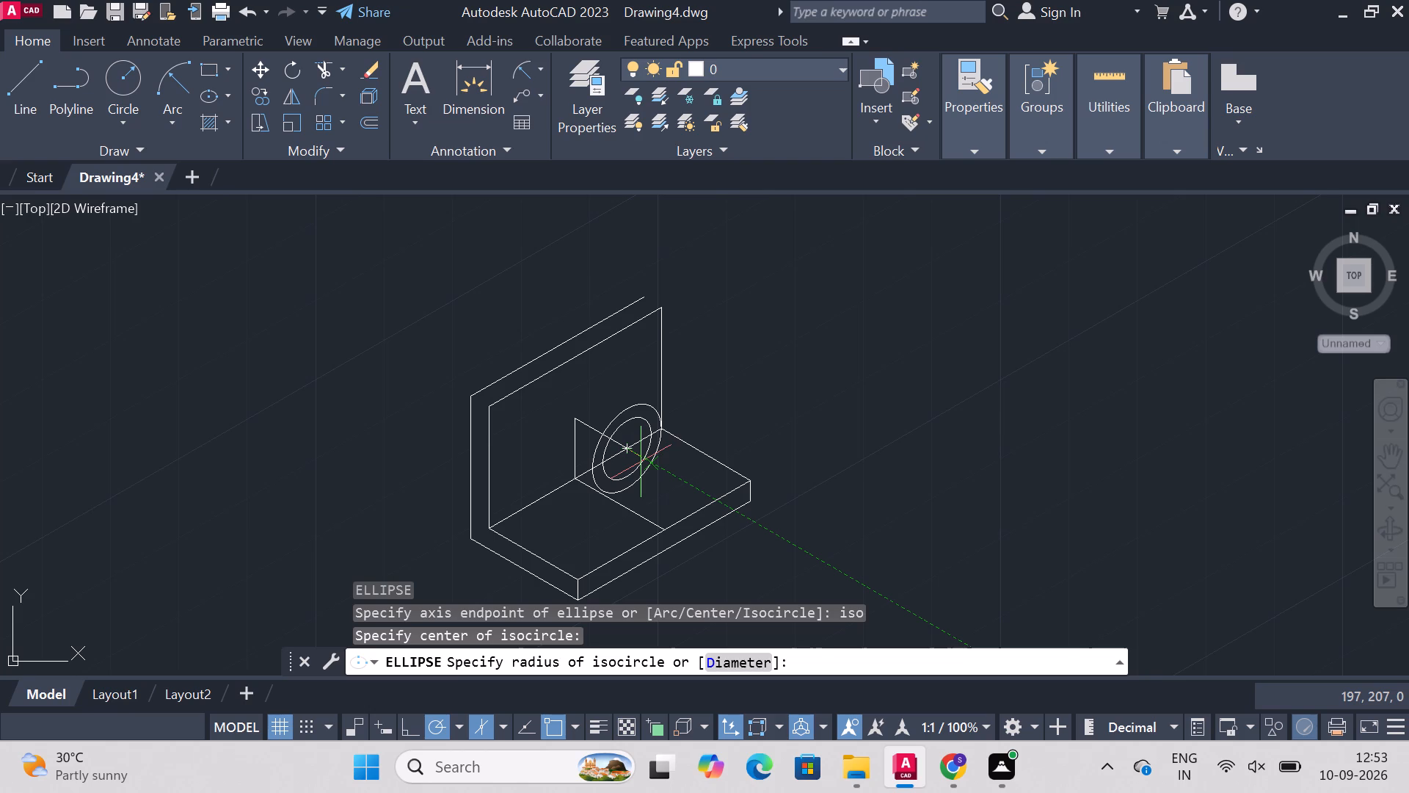
key(d)
key(Return)
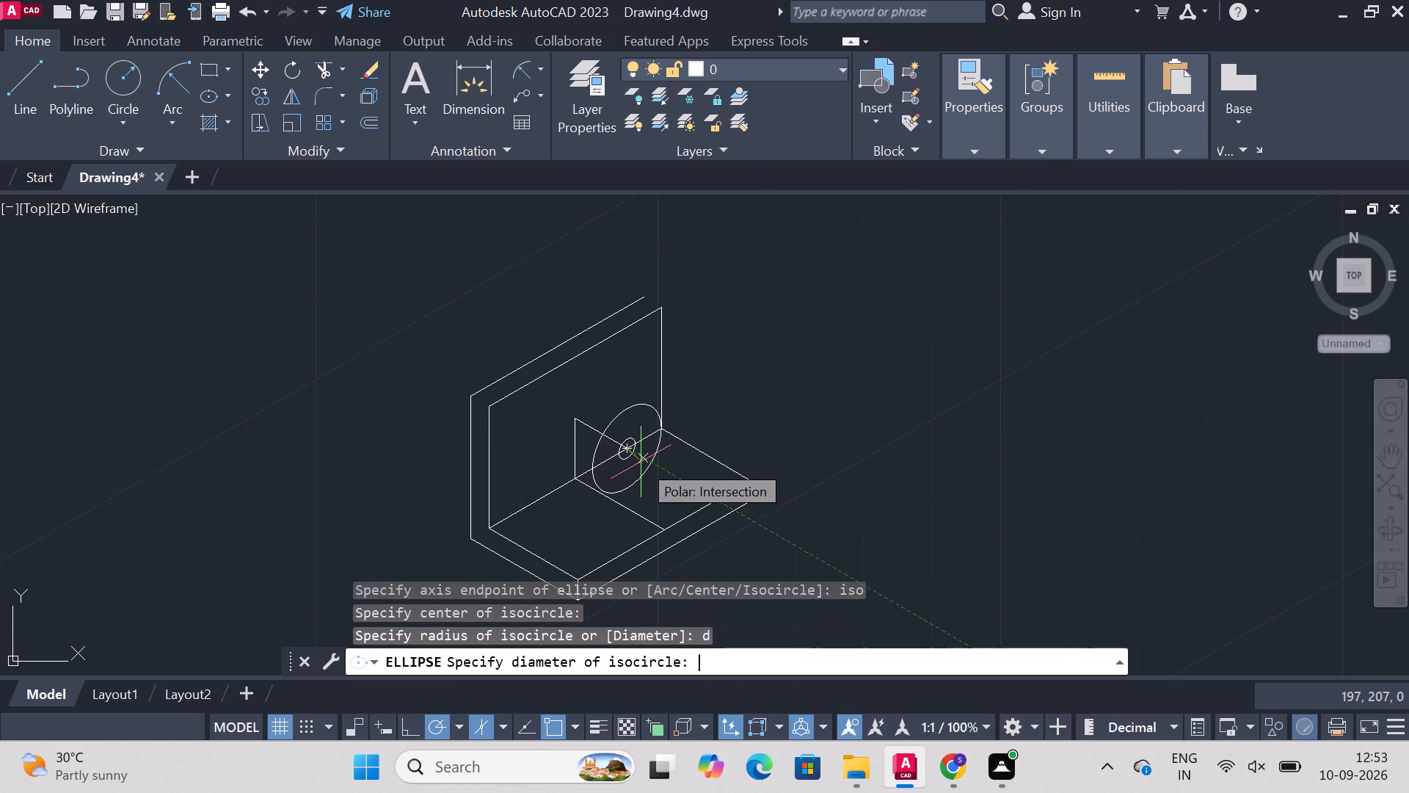
text(32)
key(Return)
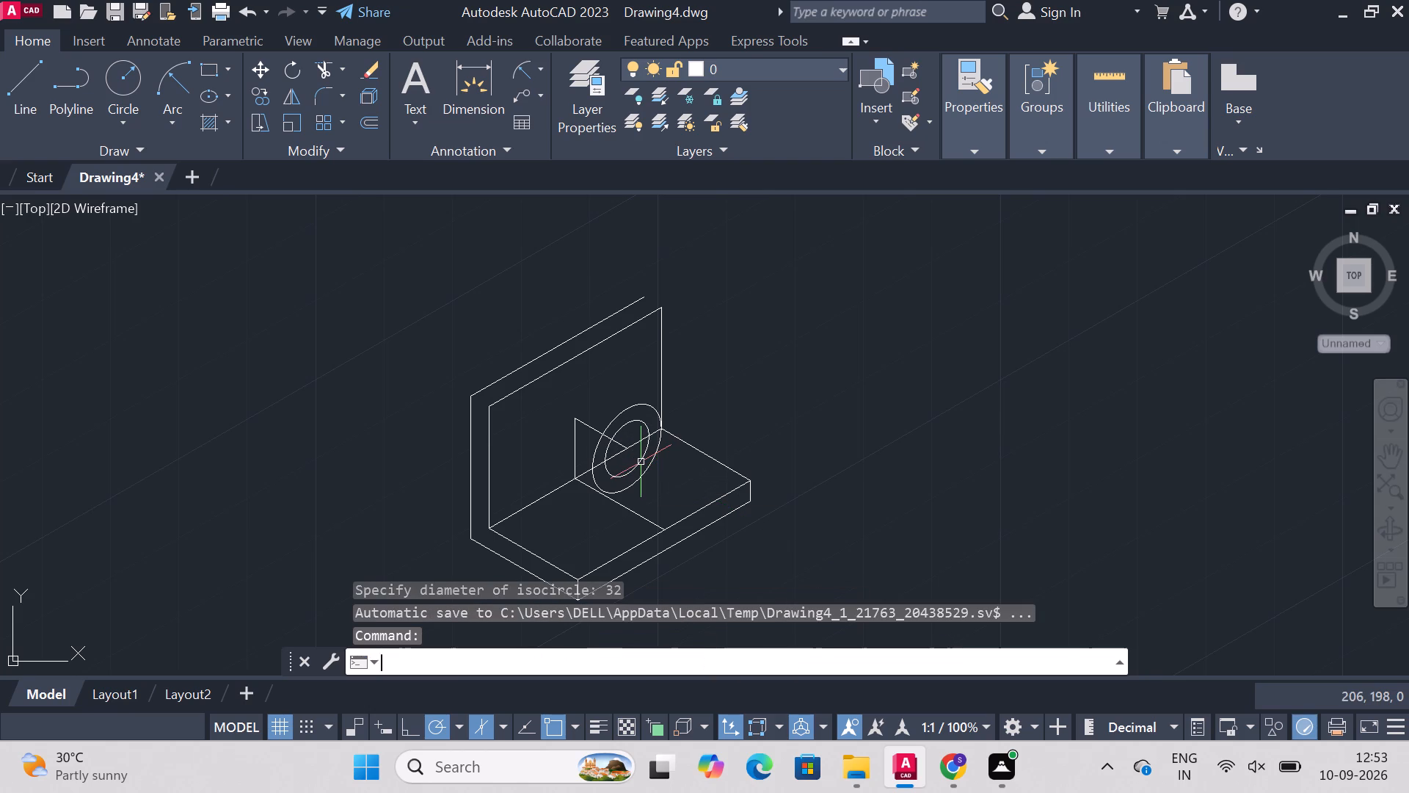
key(Escape)
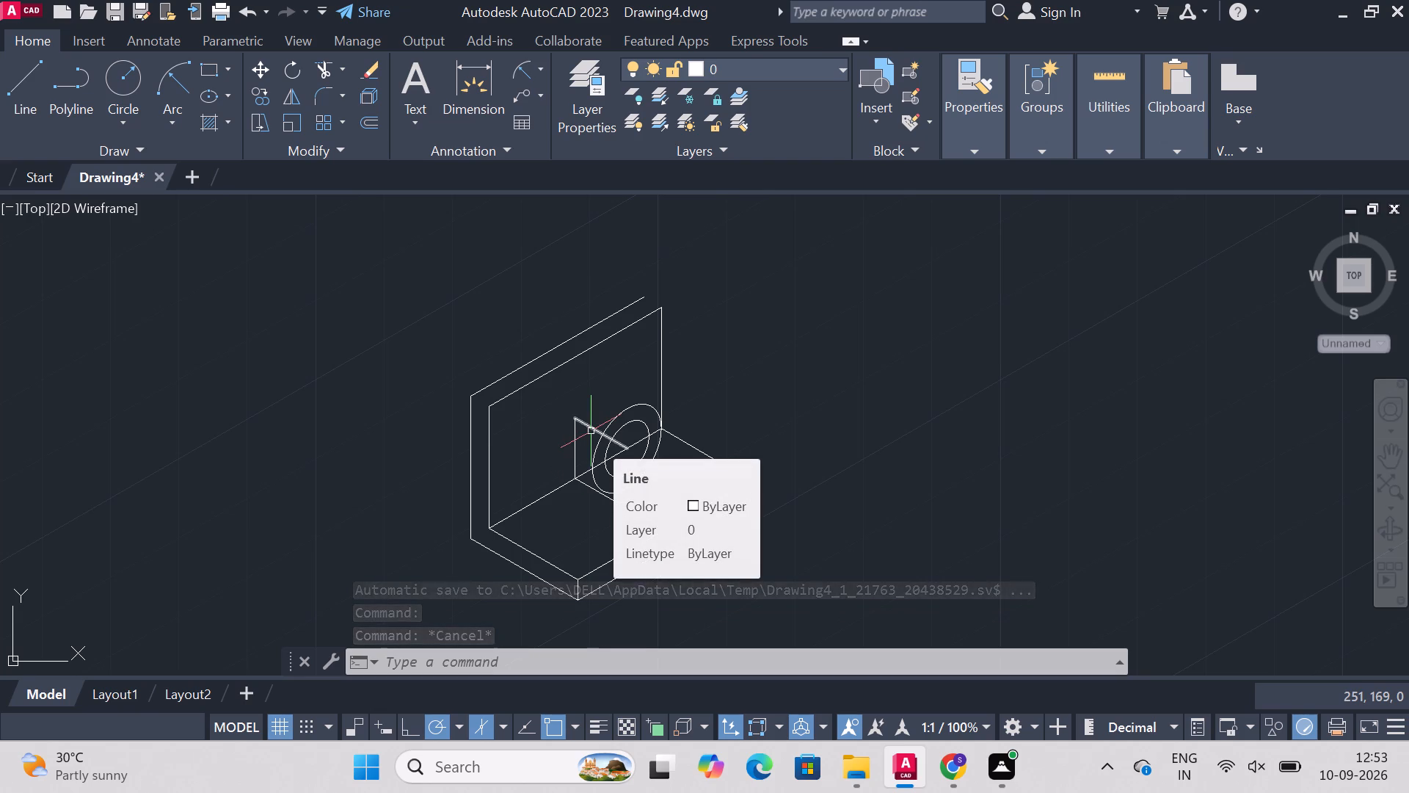
Erase the 38-unit slanted line and the 38-unit vertical line used to locate the isocircle centre.
click(591, 431)
key(Delete)
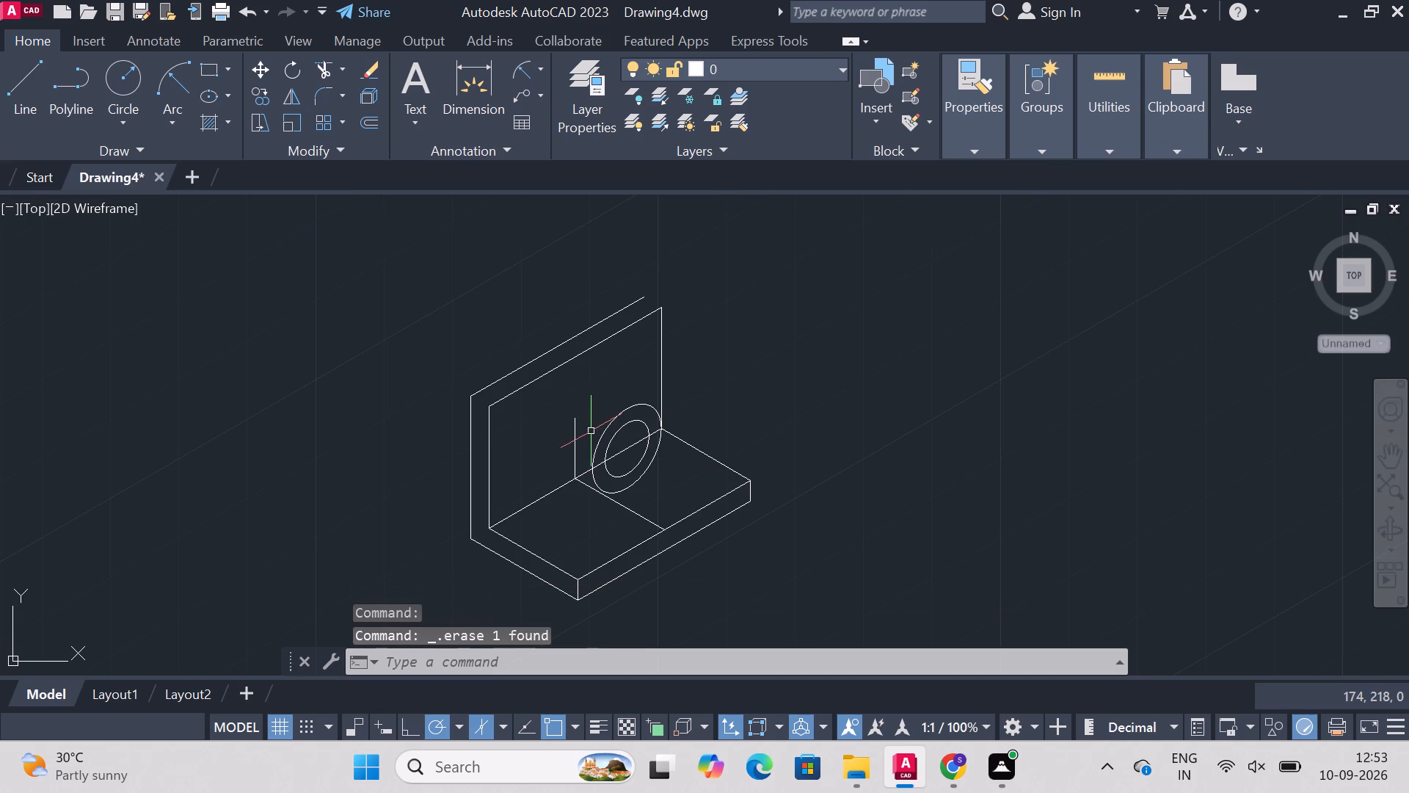
click(577, 441)
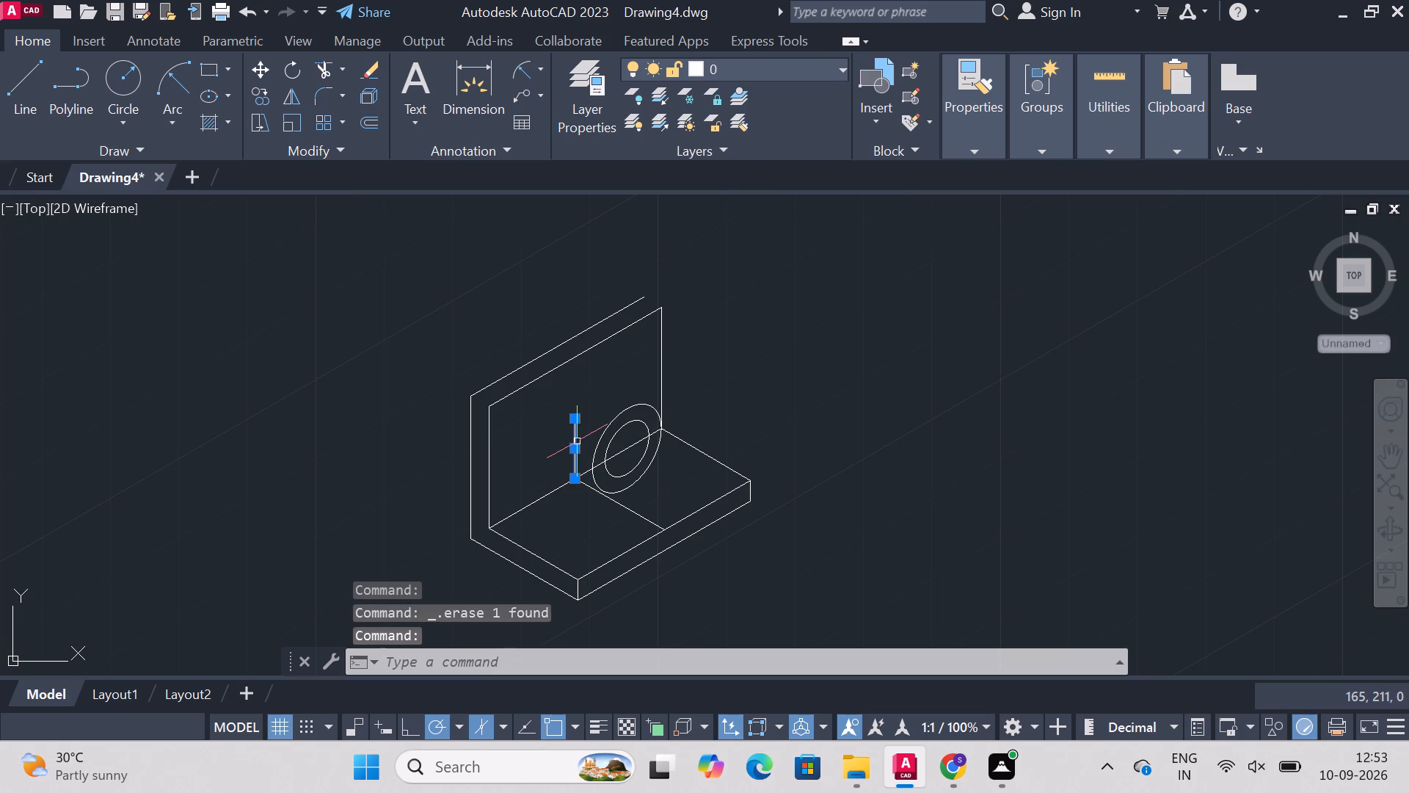
key(Delete)
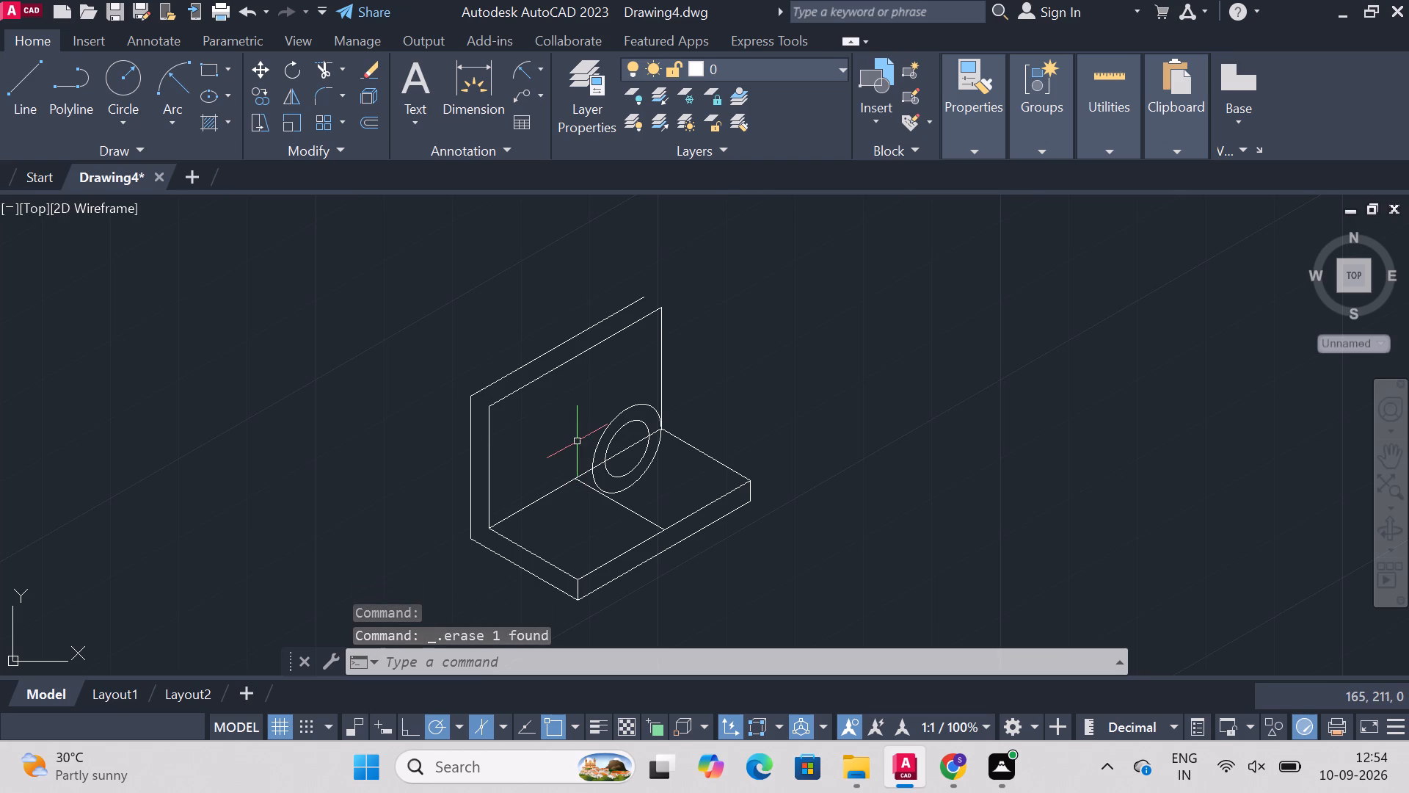
Draw a vertical line from the midpoint of the wall-base edge up to the top edge of the wall's front face.
text(line)
key(Return)
click(578, 474)
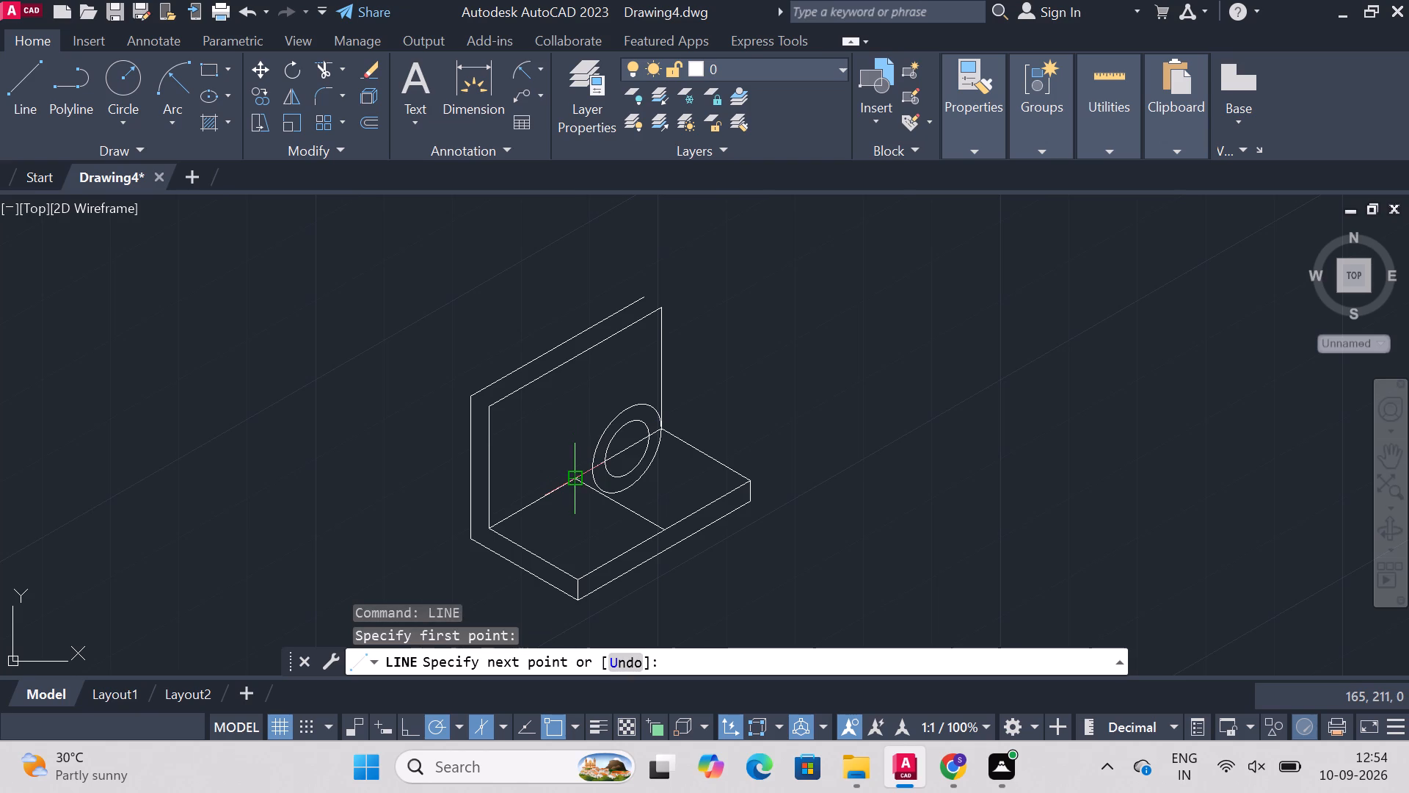
click(573, 369)
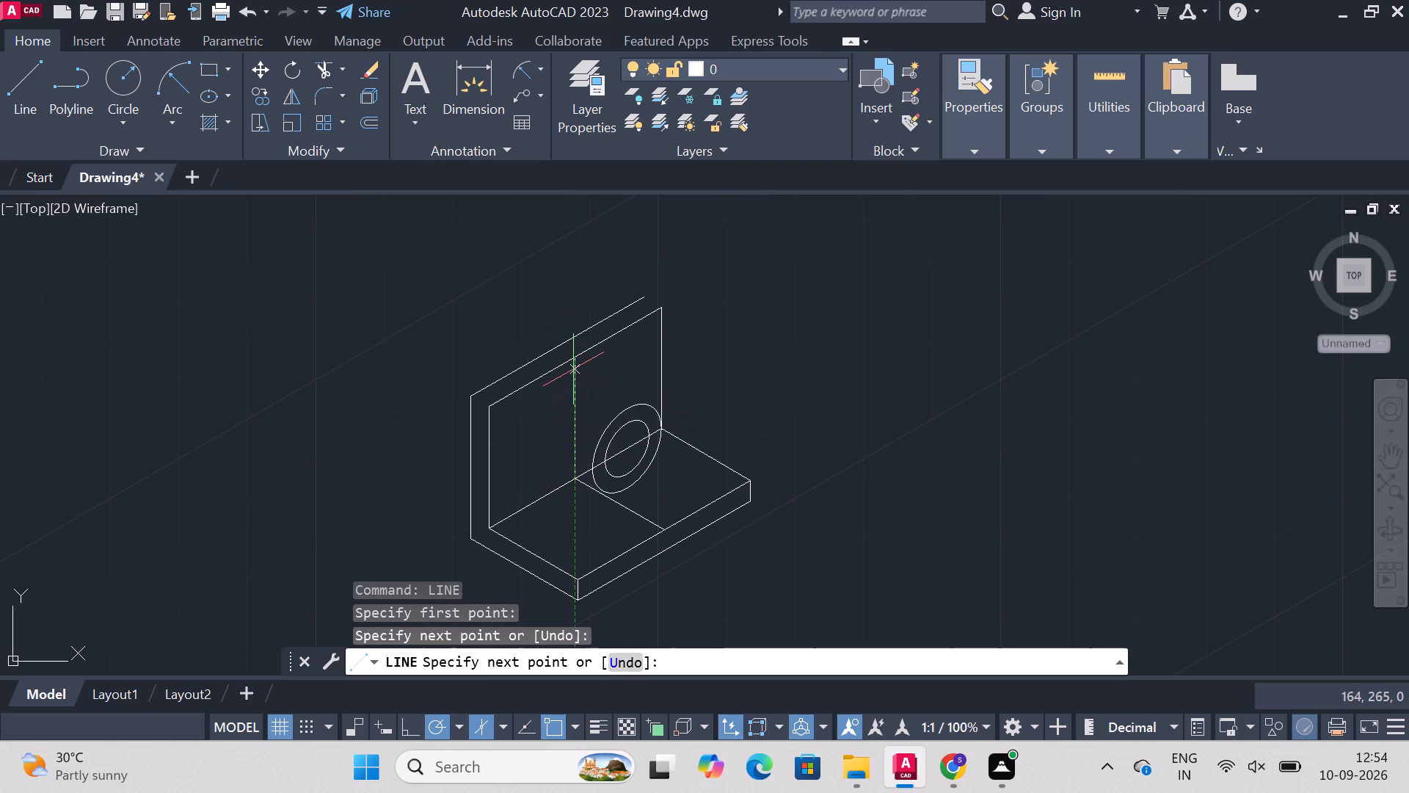
key(Escape)
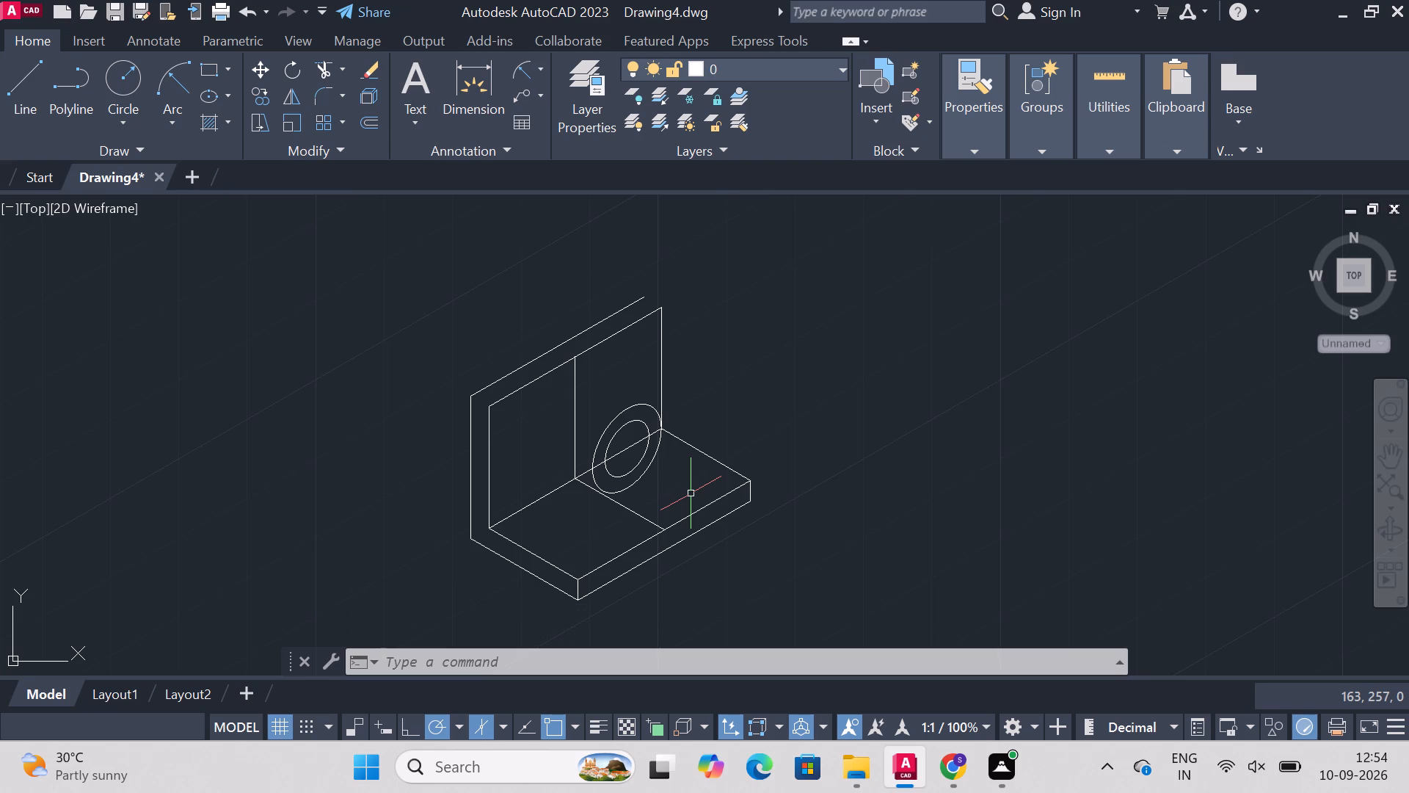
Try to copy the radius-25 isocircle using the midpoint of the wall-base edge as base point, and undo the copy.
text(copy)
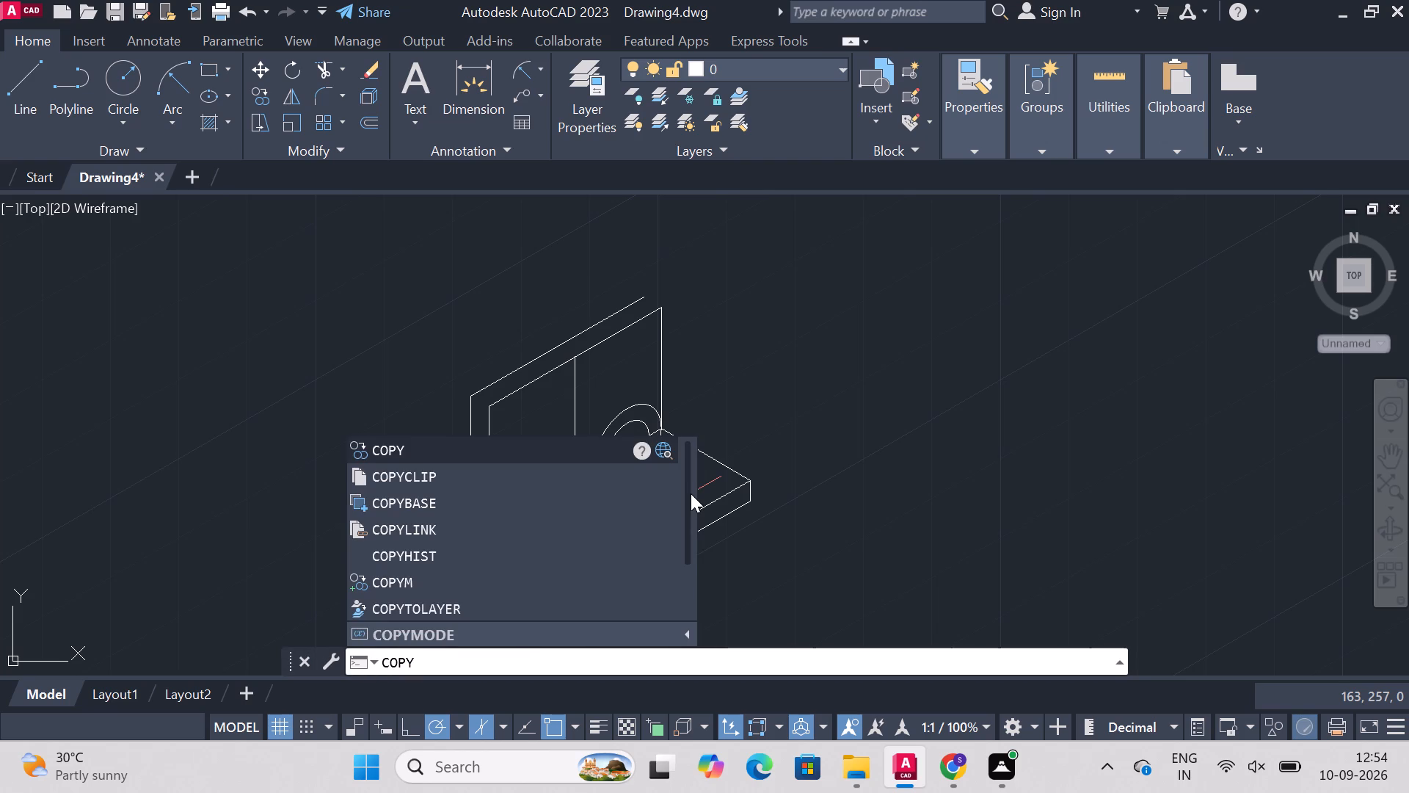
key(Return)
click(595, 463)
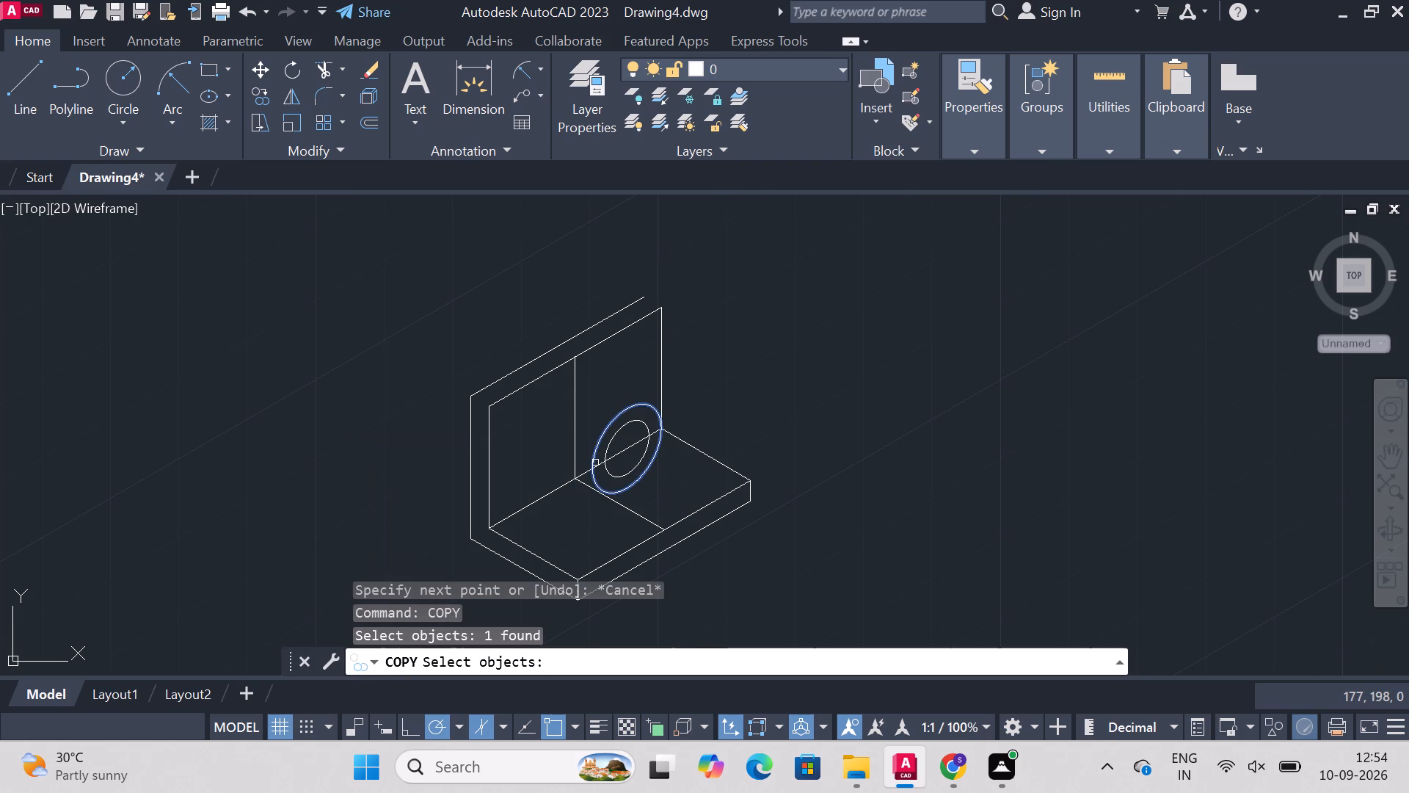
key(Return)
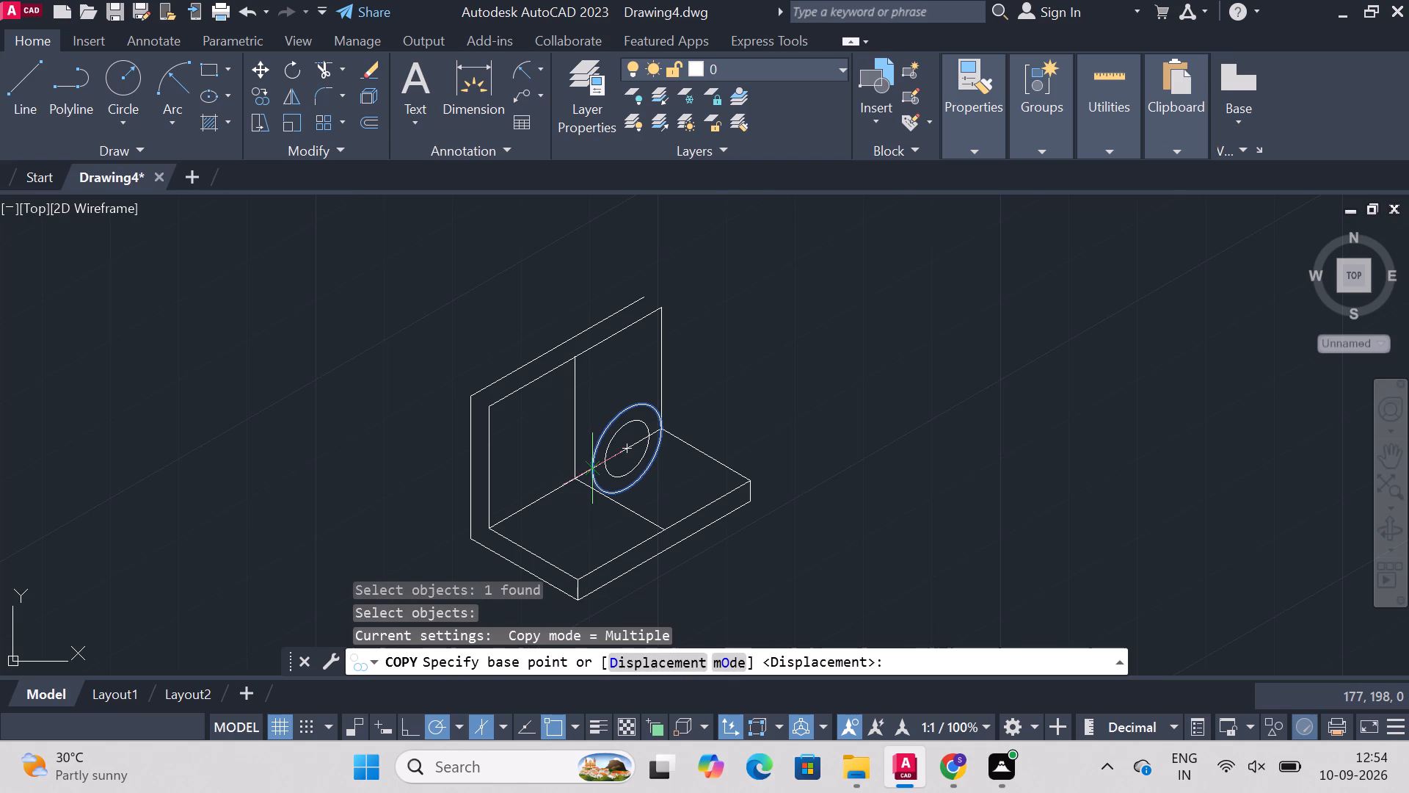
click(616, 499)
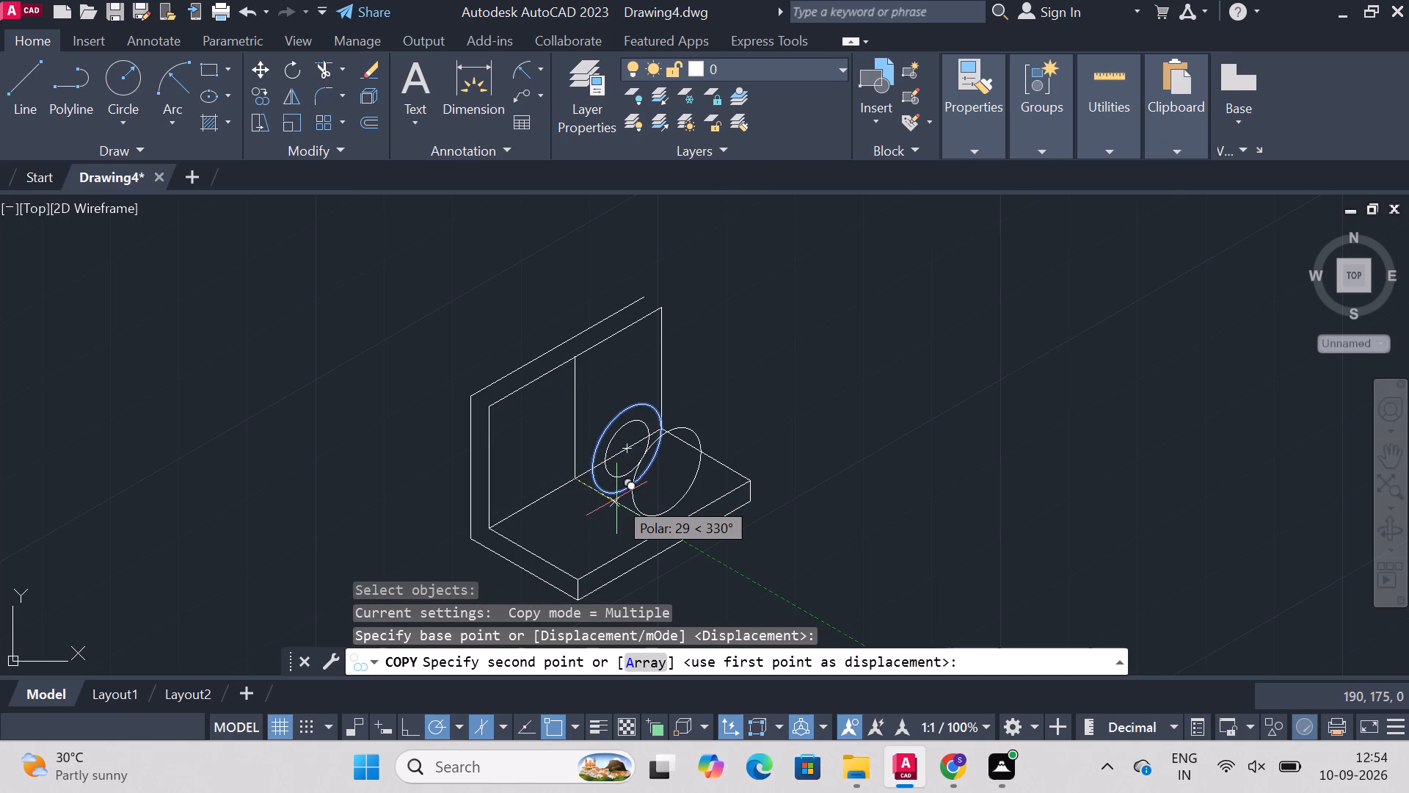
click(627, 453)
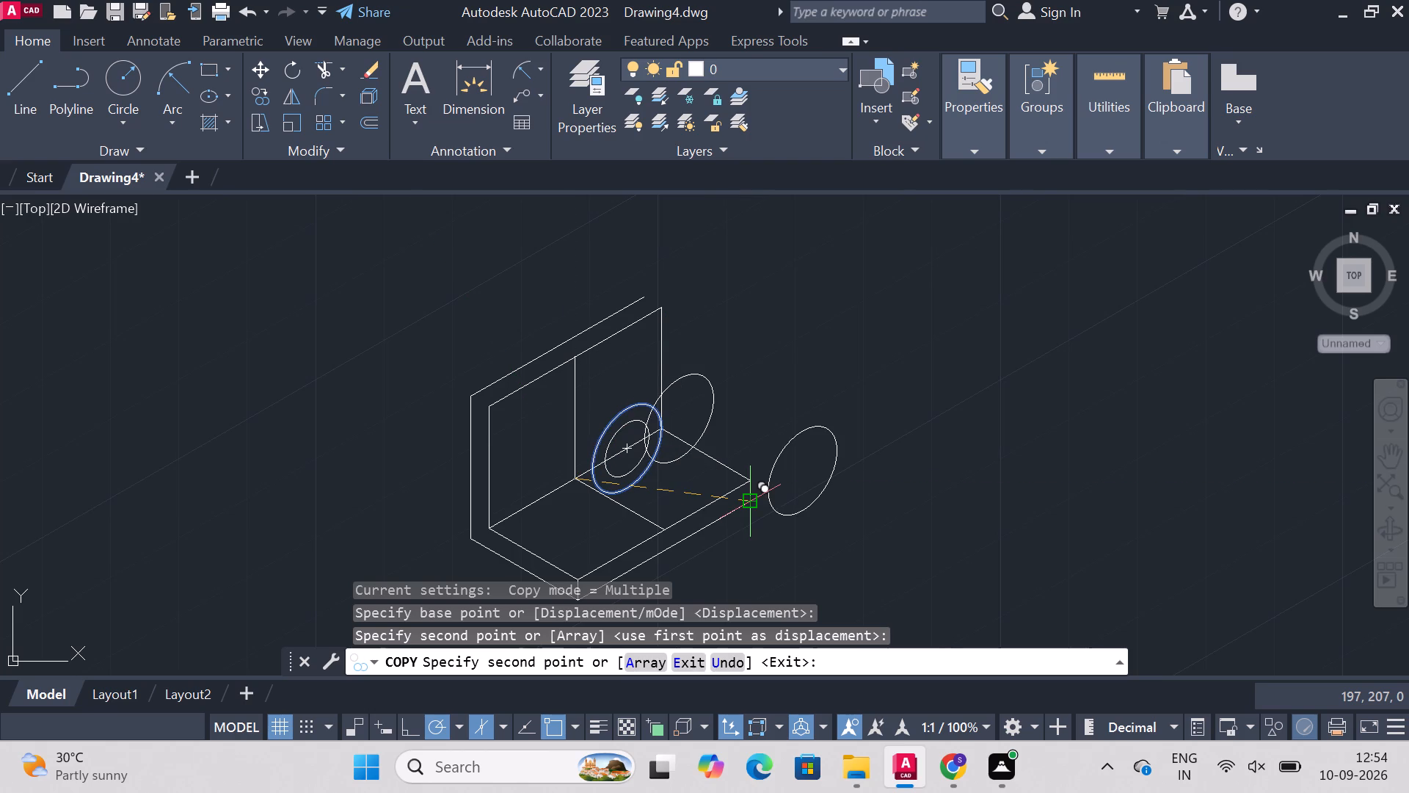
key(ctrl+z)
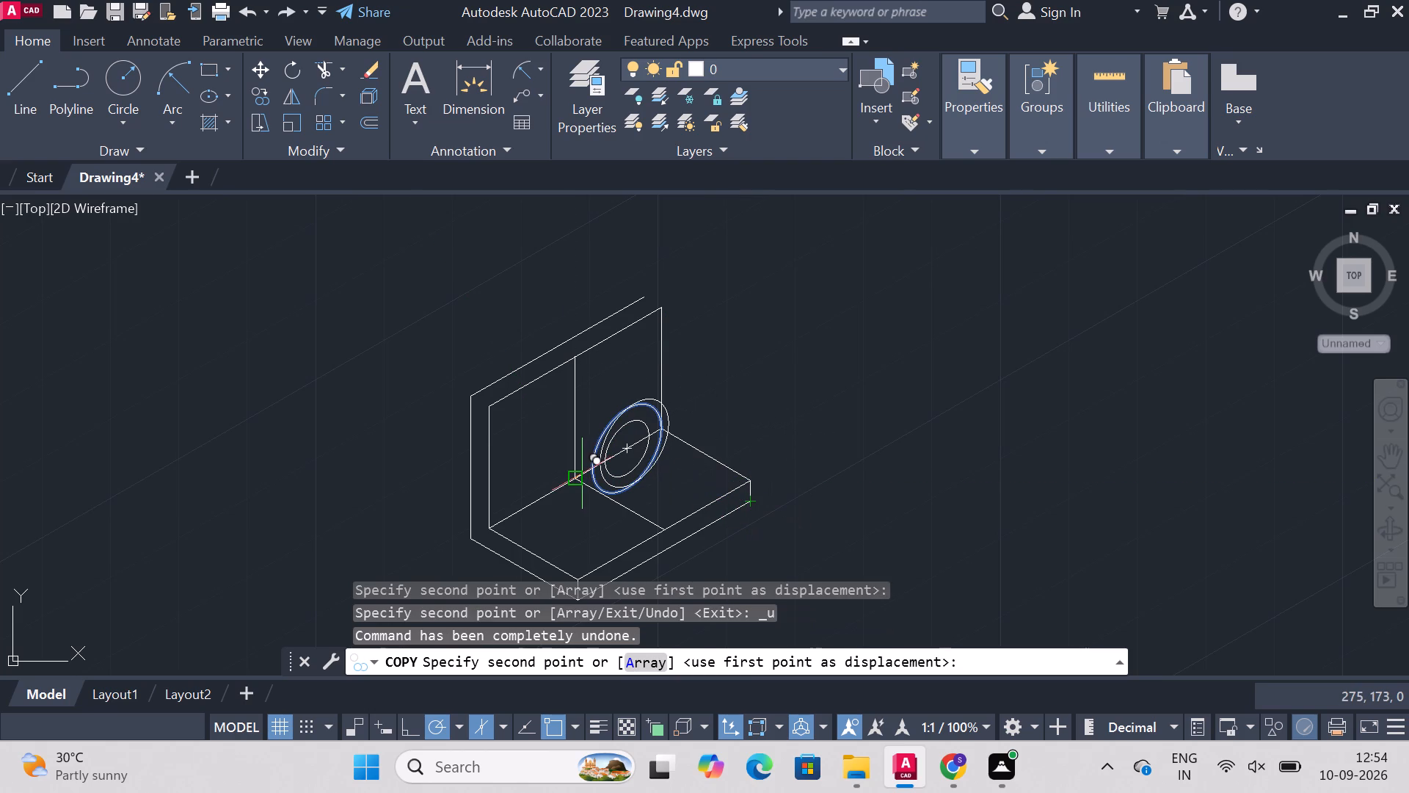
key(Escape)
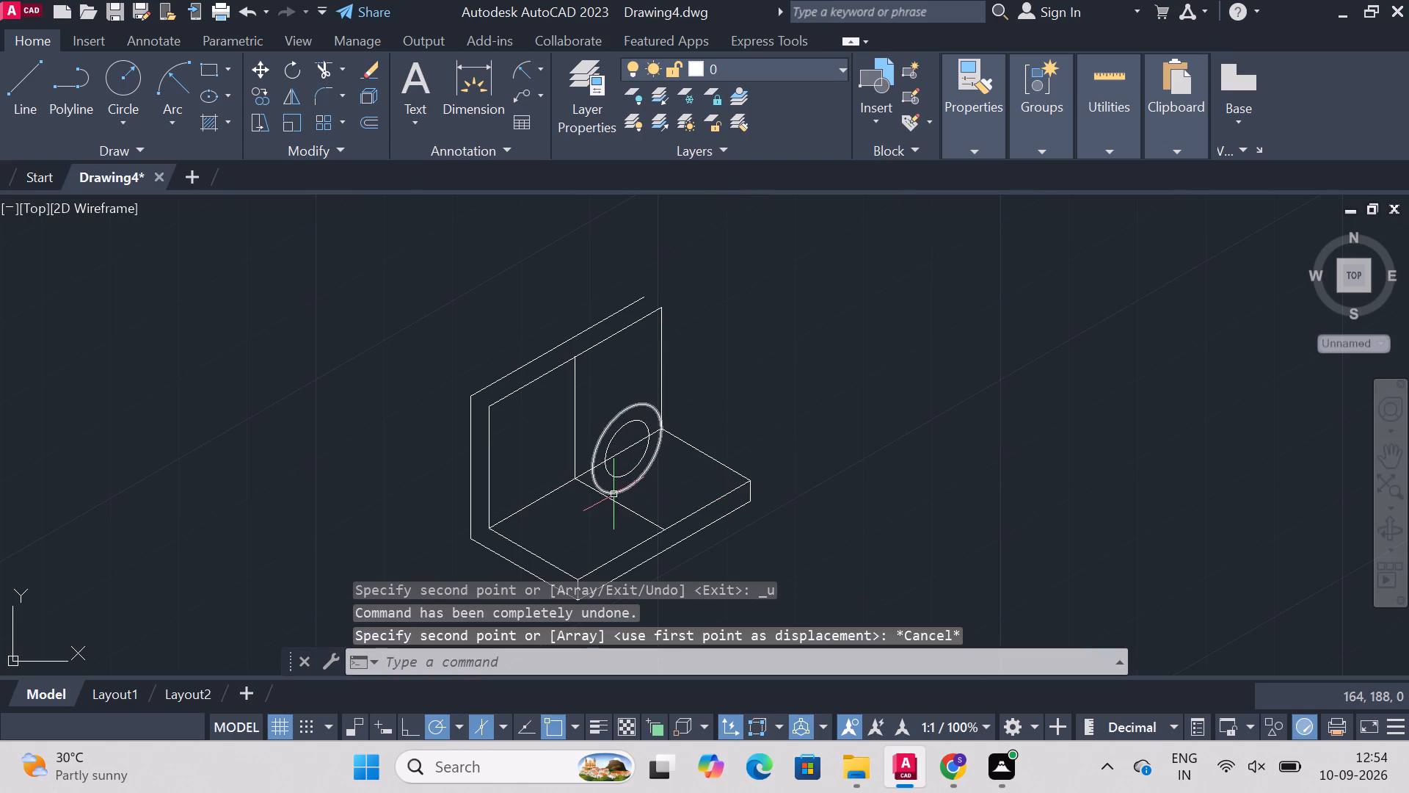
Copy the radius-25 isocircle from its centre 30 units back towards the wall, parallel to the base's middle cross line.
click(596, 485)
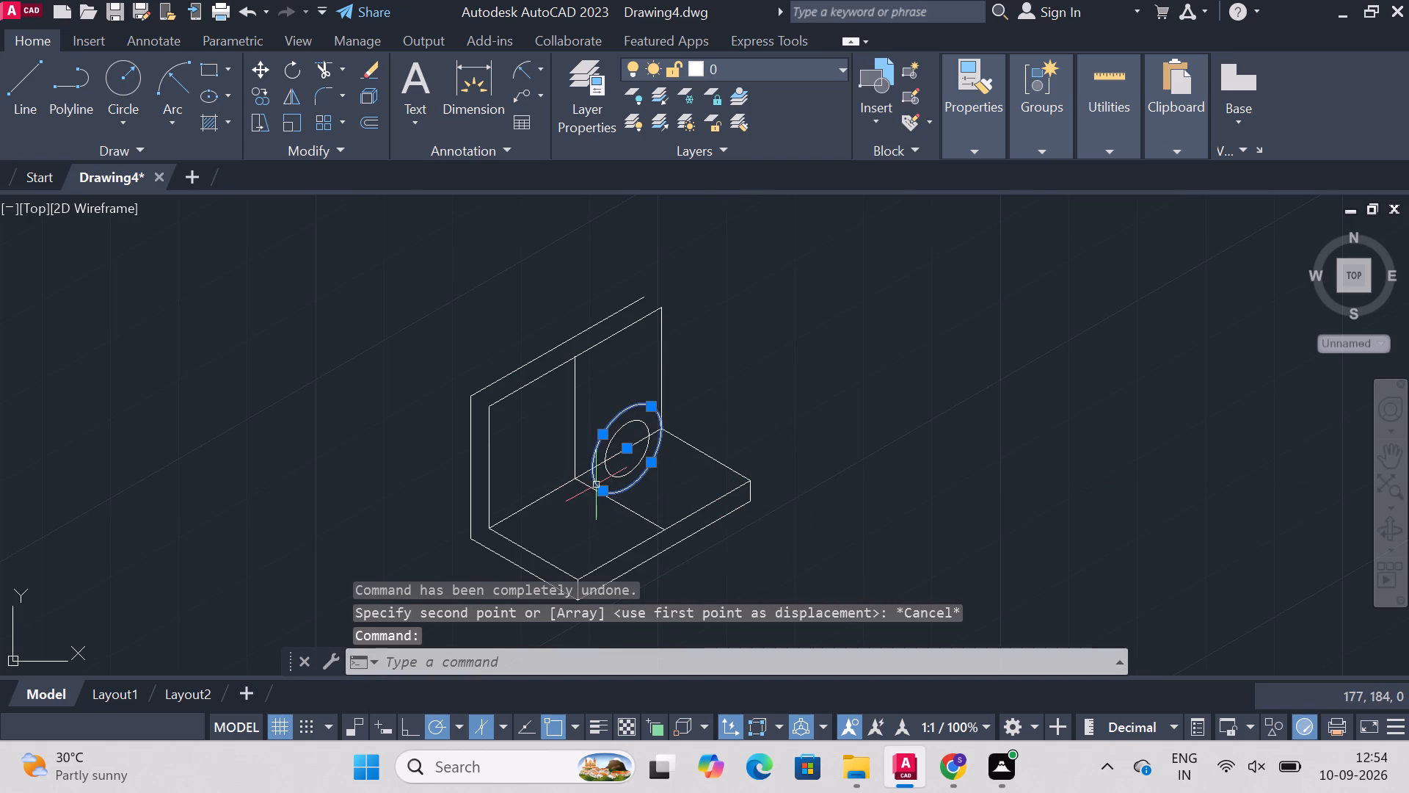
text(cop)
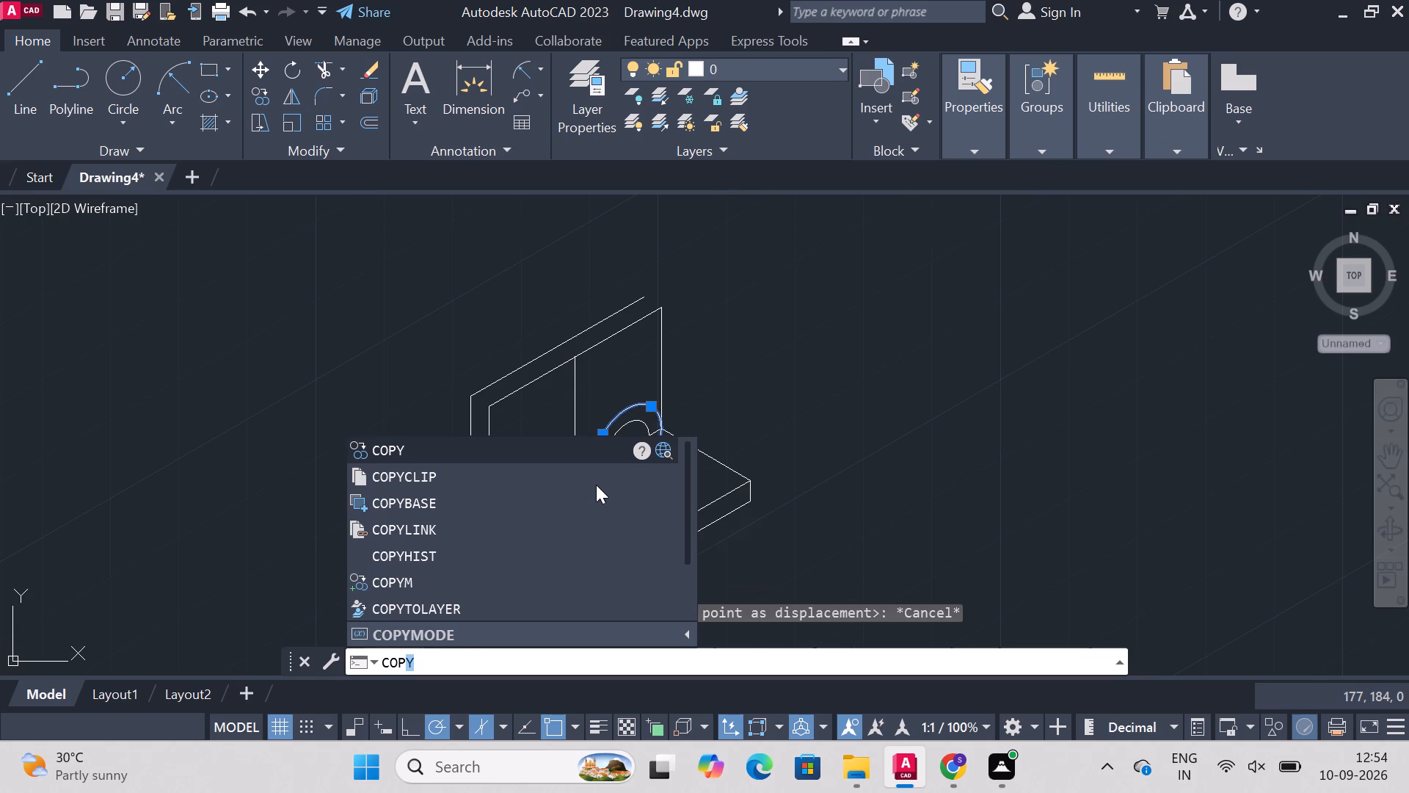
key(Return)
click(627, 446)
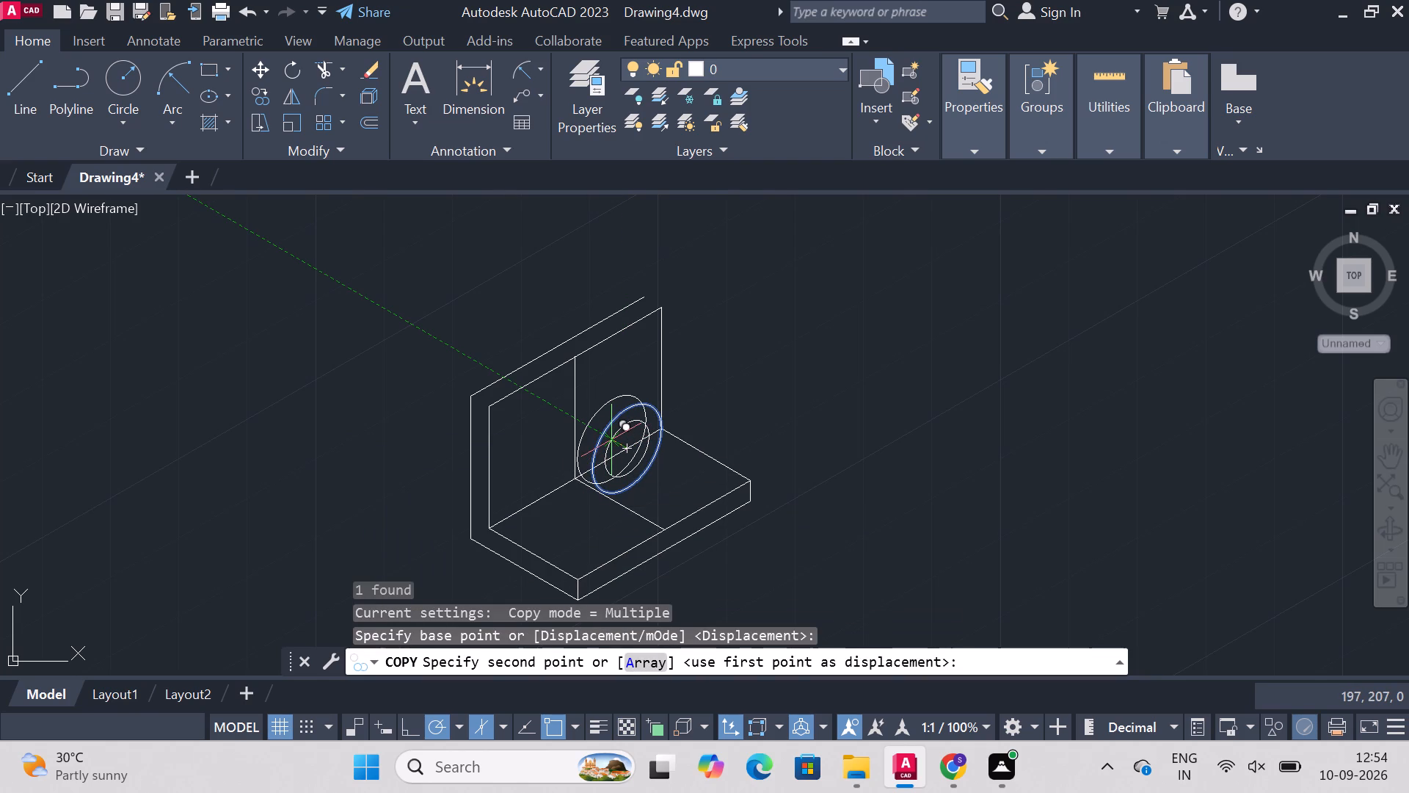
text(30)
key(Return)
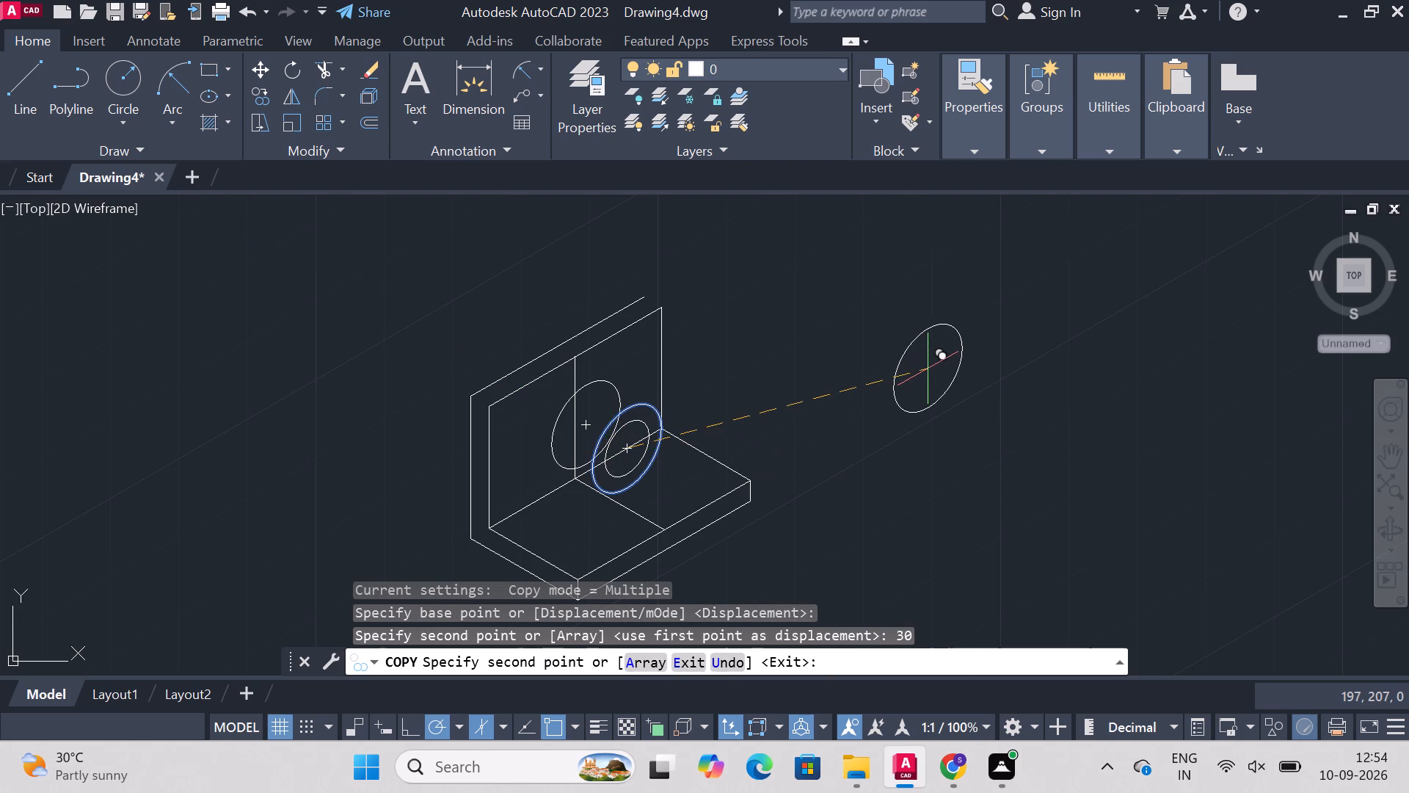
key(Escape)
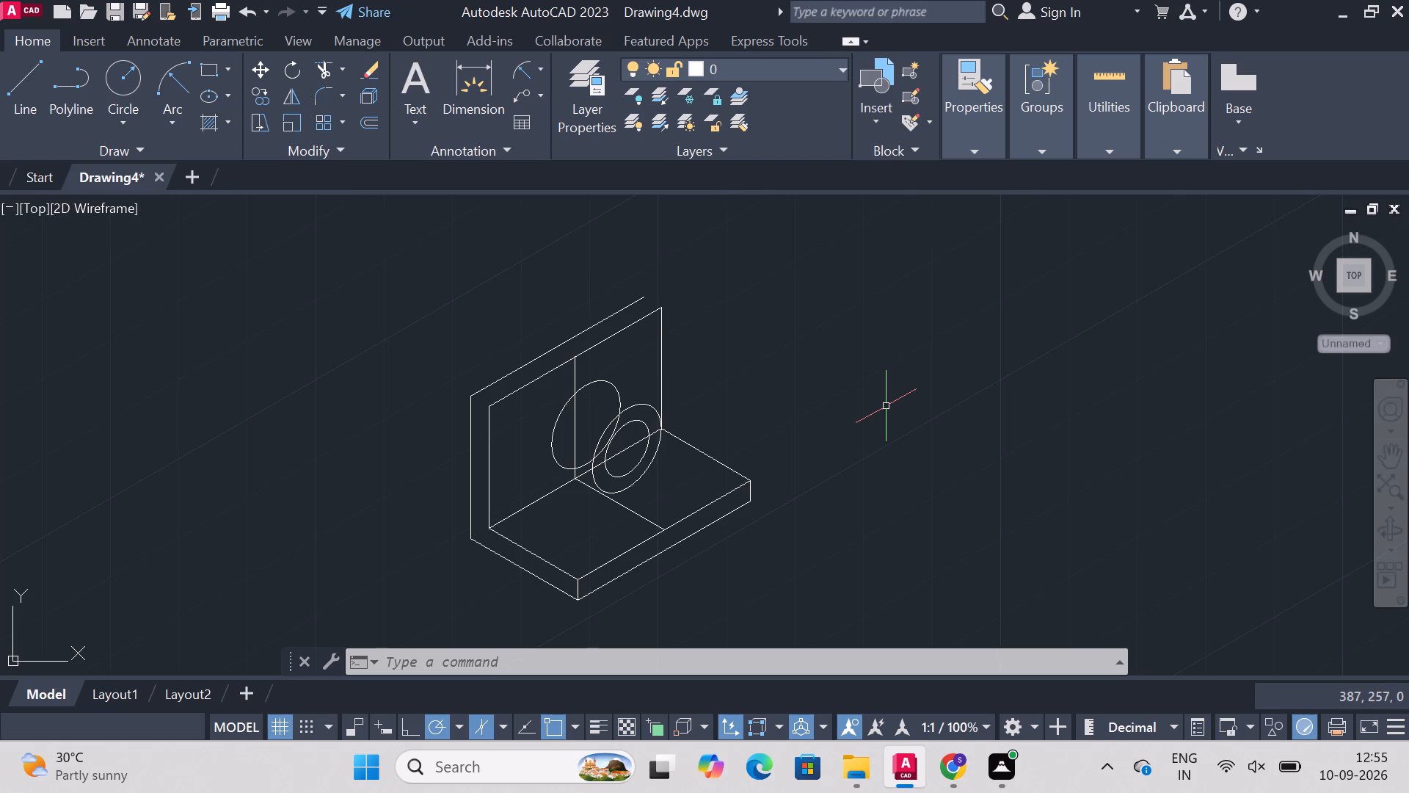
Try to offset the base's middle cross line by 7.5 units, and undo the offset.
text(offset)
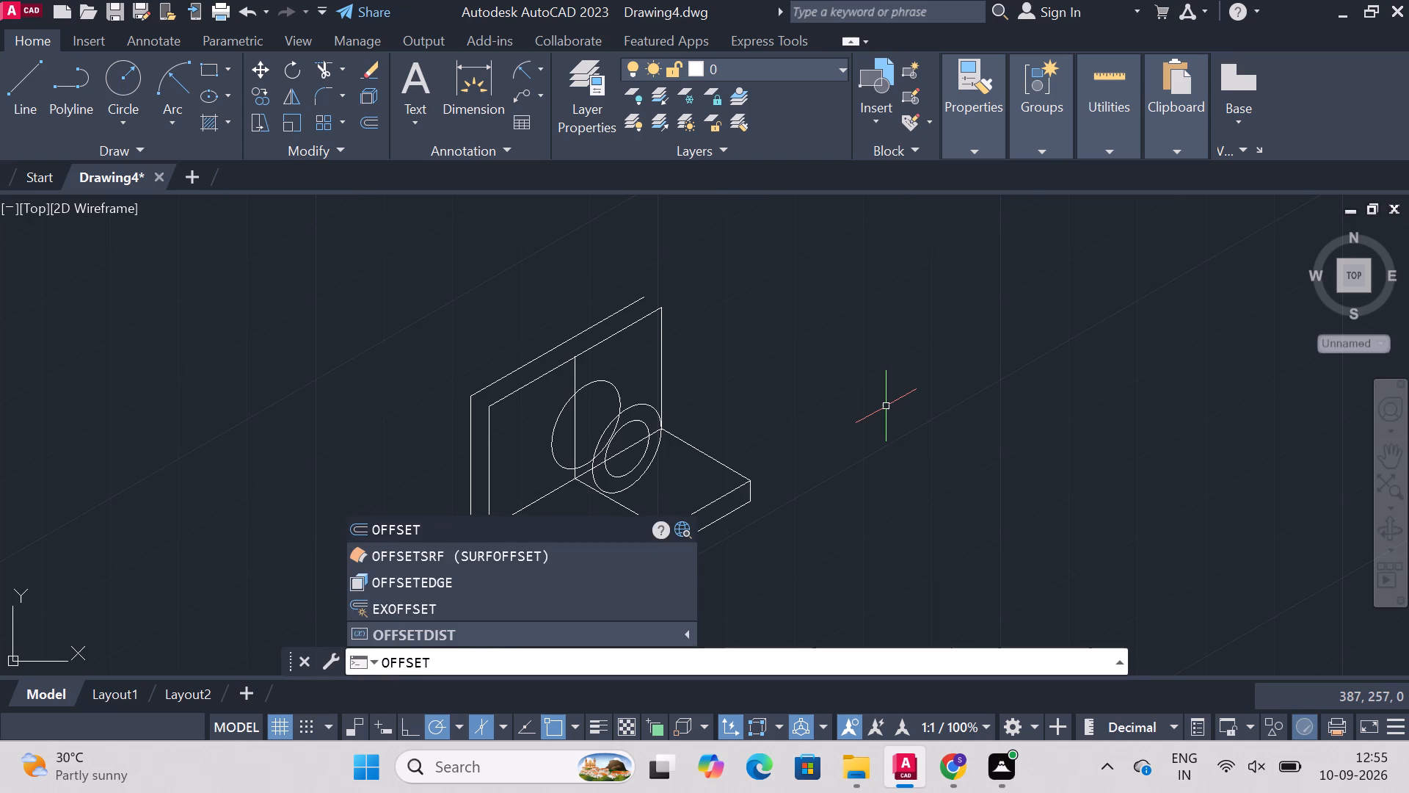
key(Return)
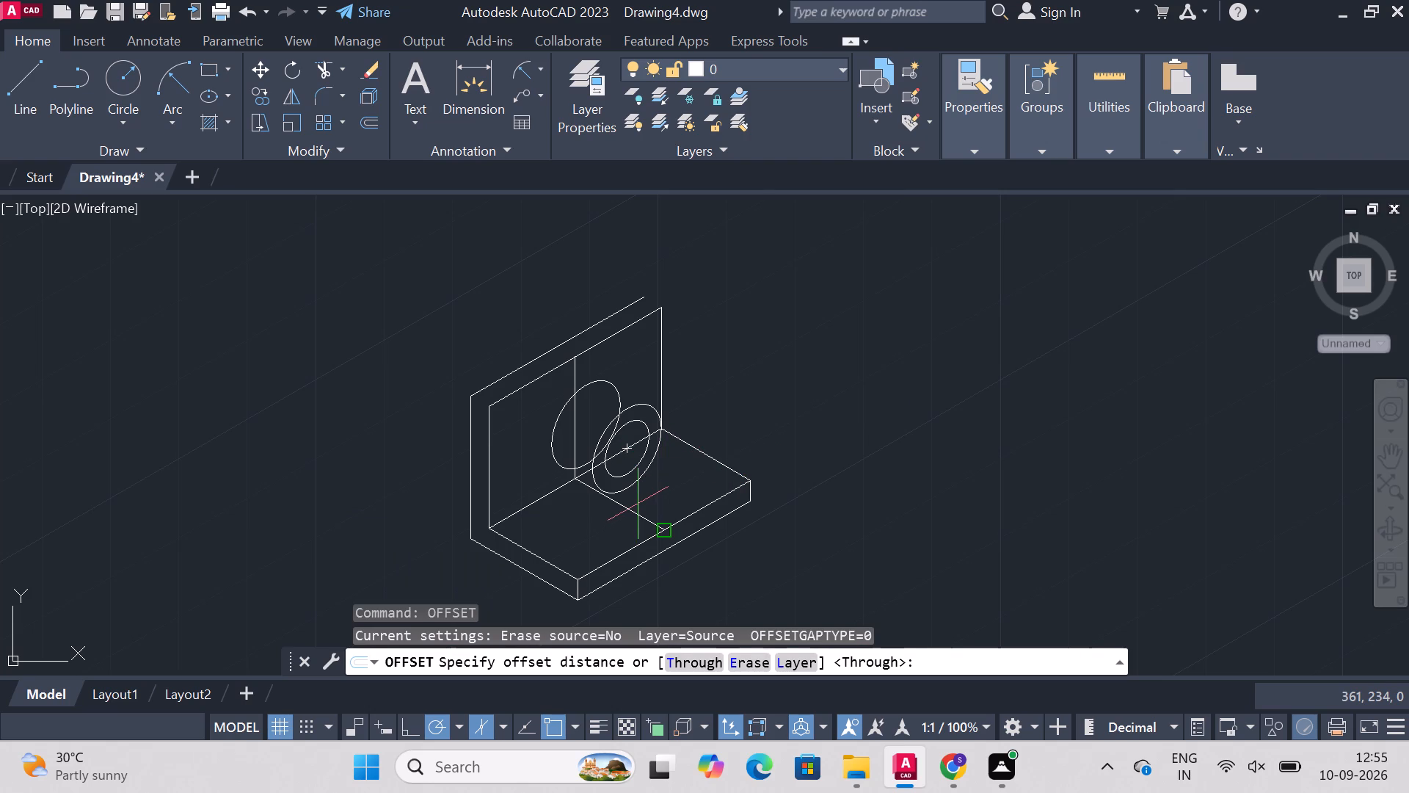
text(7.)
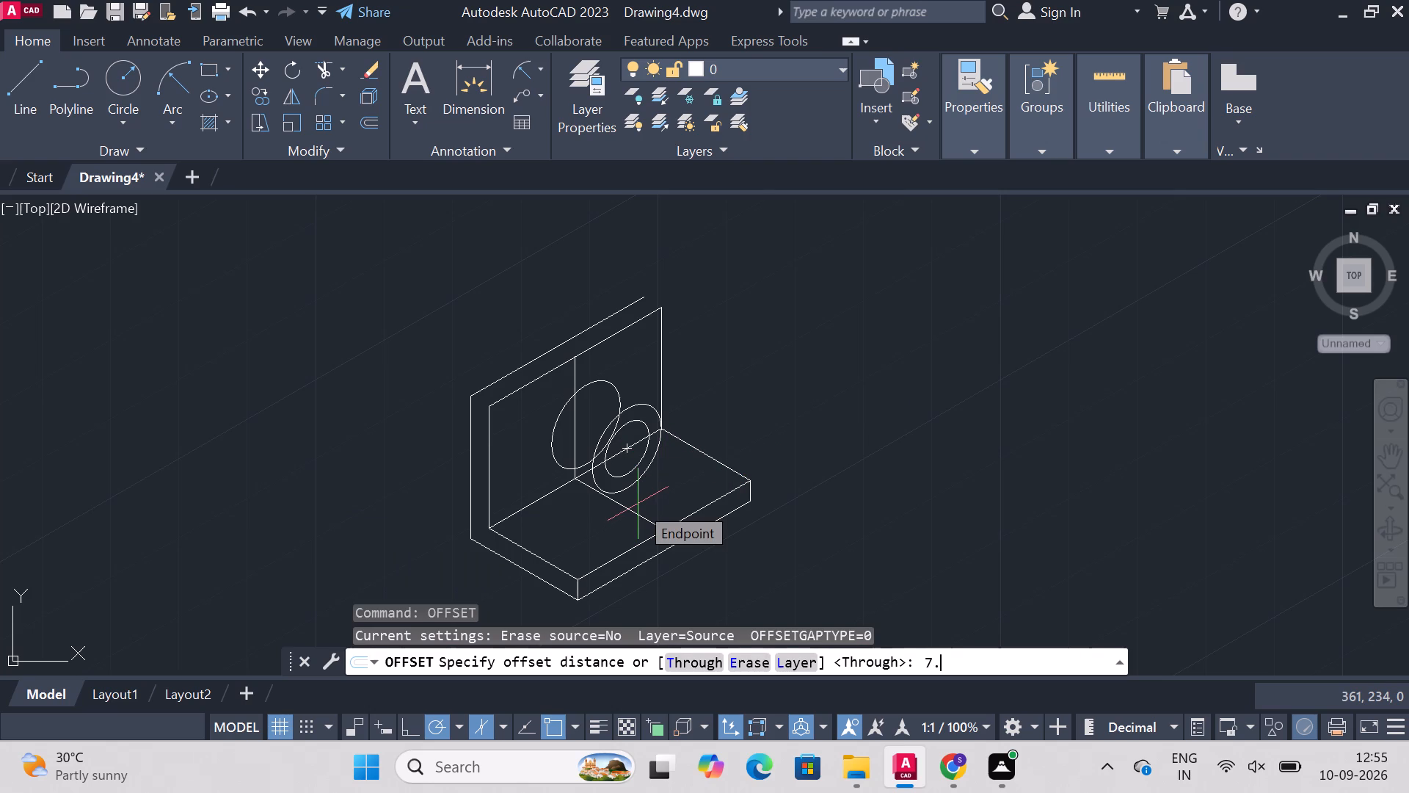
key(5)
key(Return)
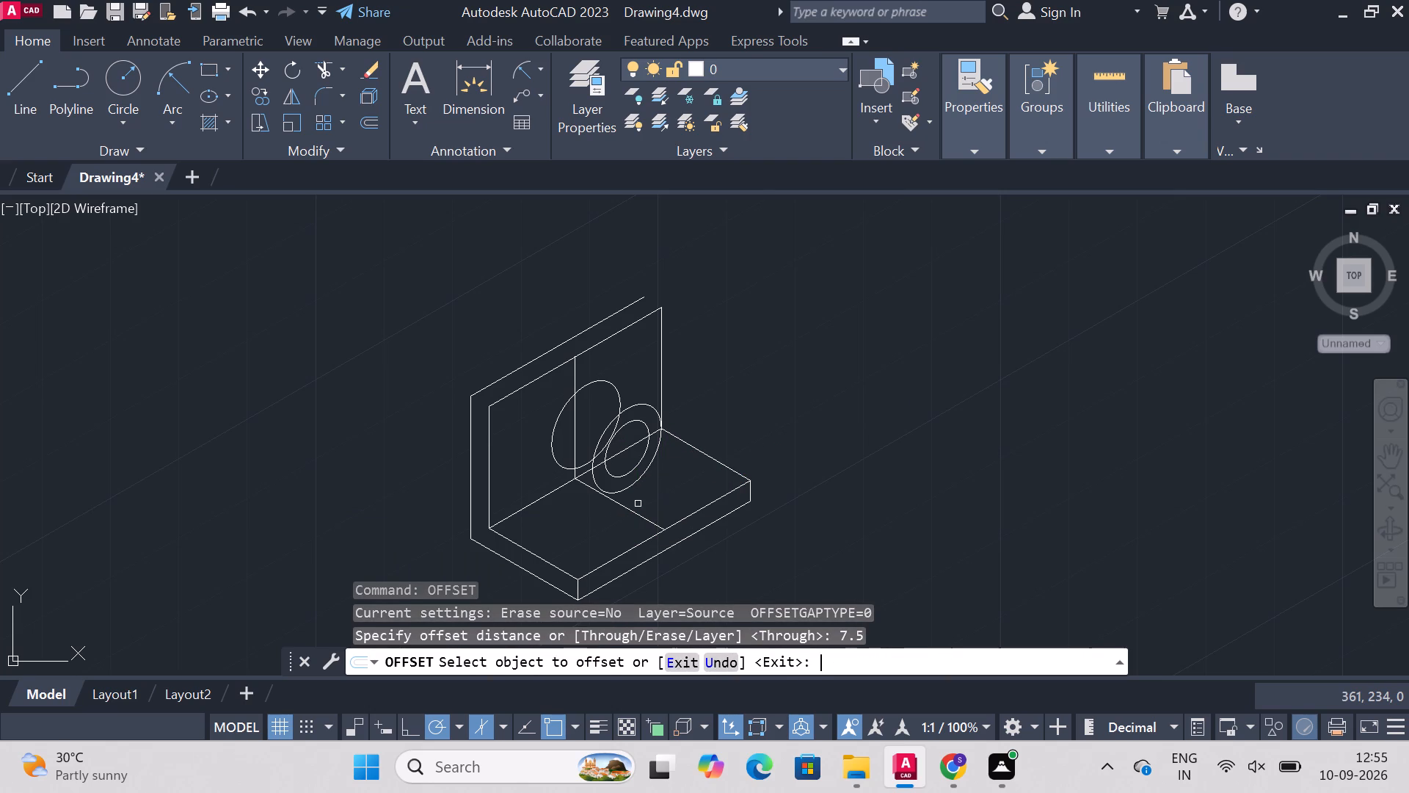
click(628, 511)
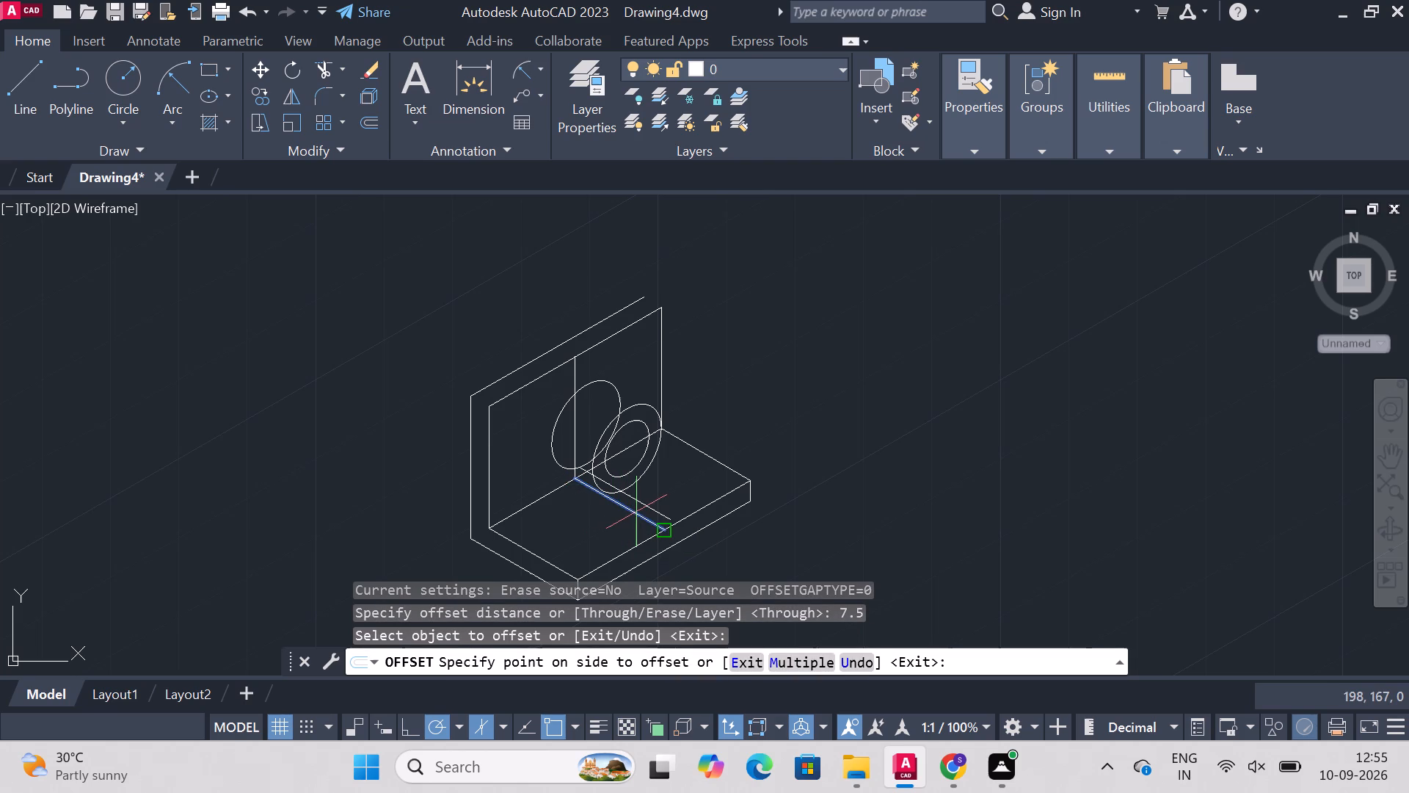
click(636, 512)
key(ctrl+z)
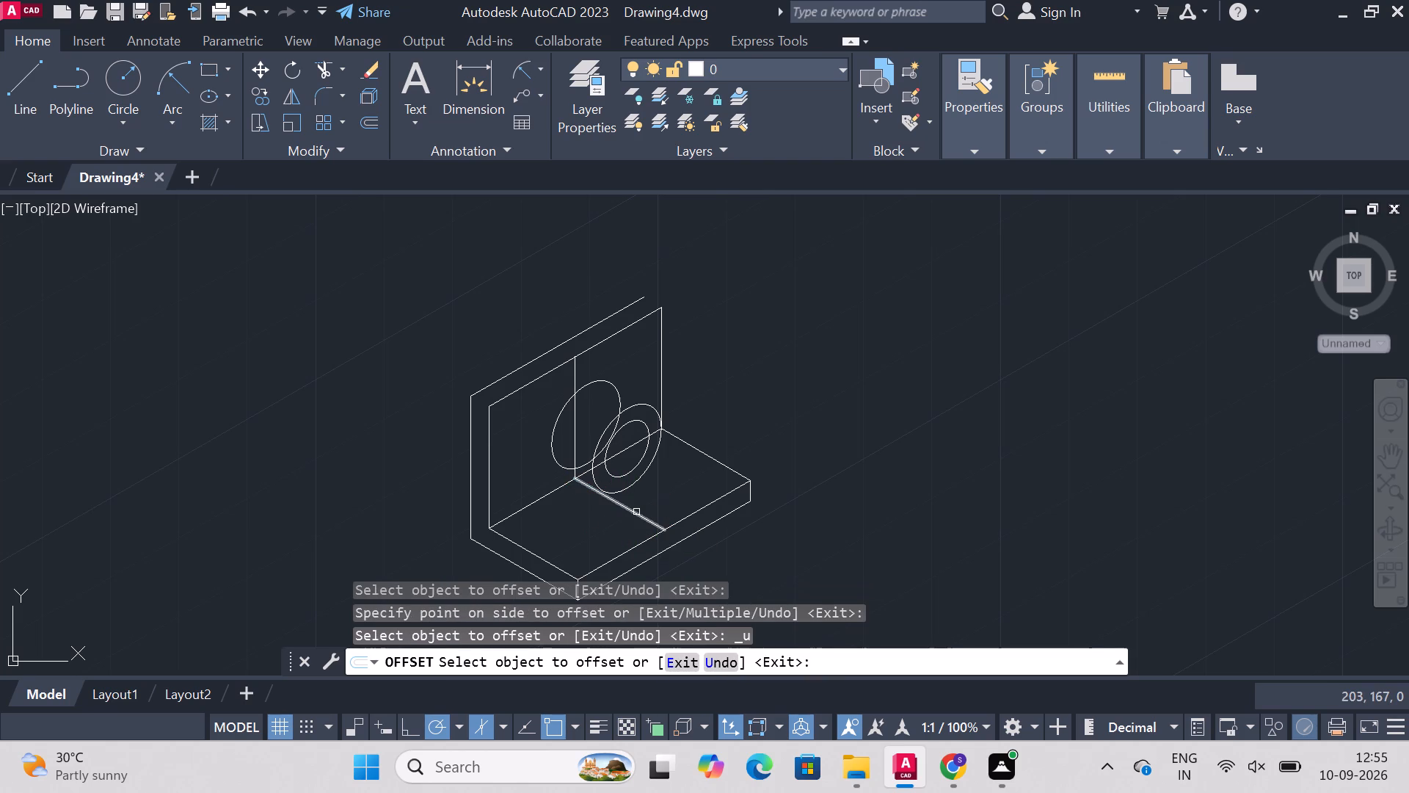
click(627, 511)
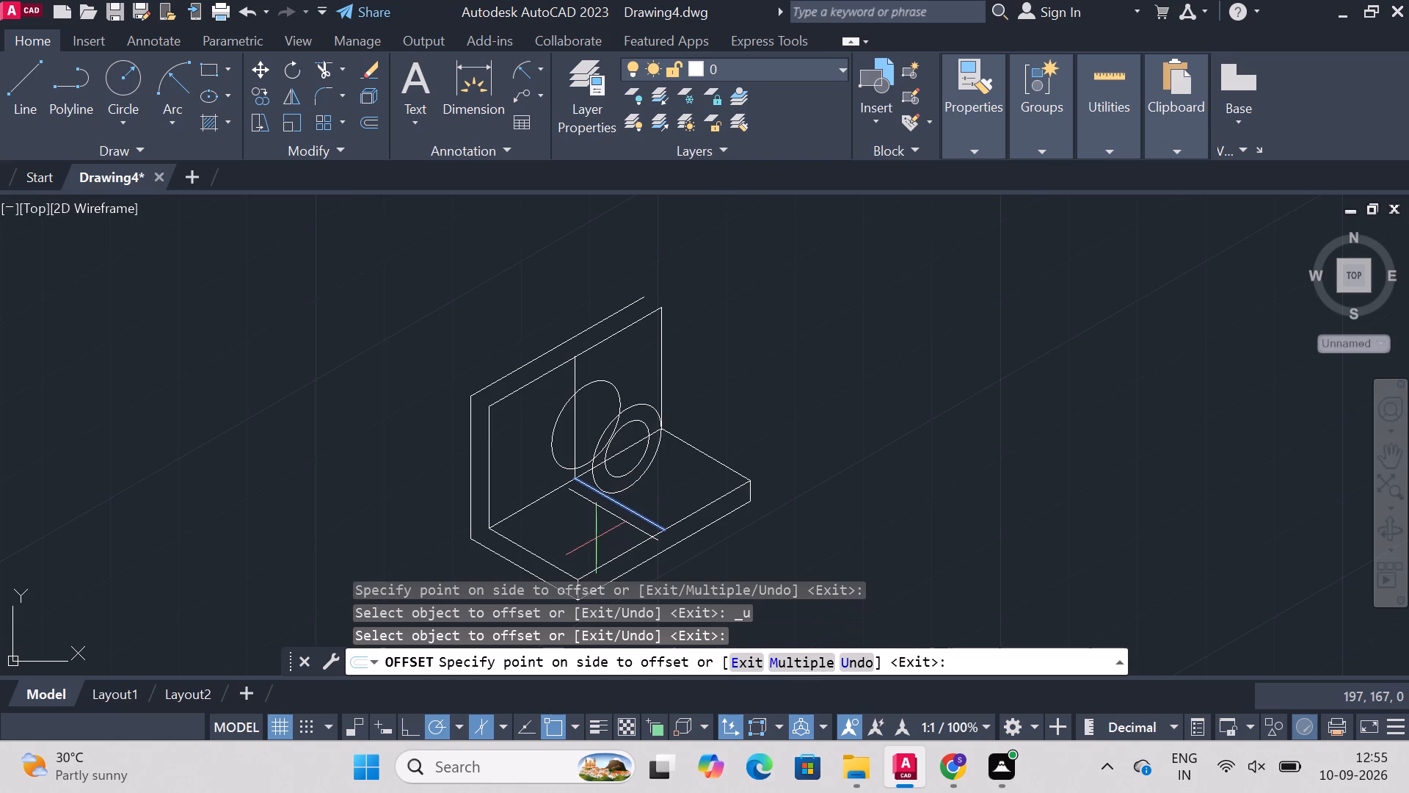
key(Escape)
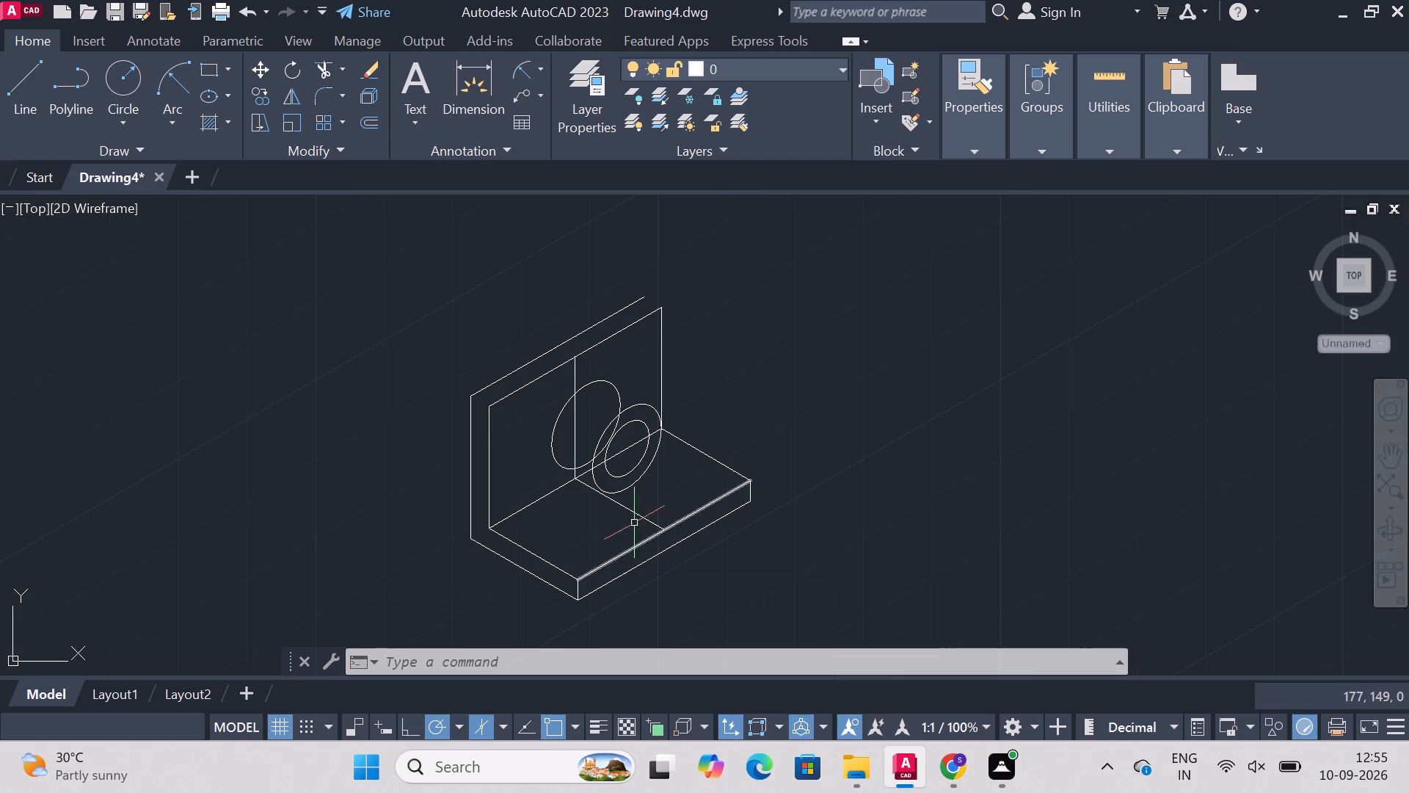
Erase the radius-25 isocircle, the concentric 32-diameter isocircle and the copied isocircle near the wall.
click(625, 490)
key(Delete)
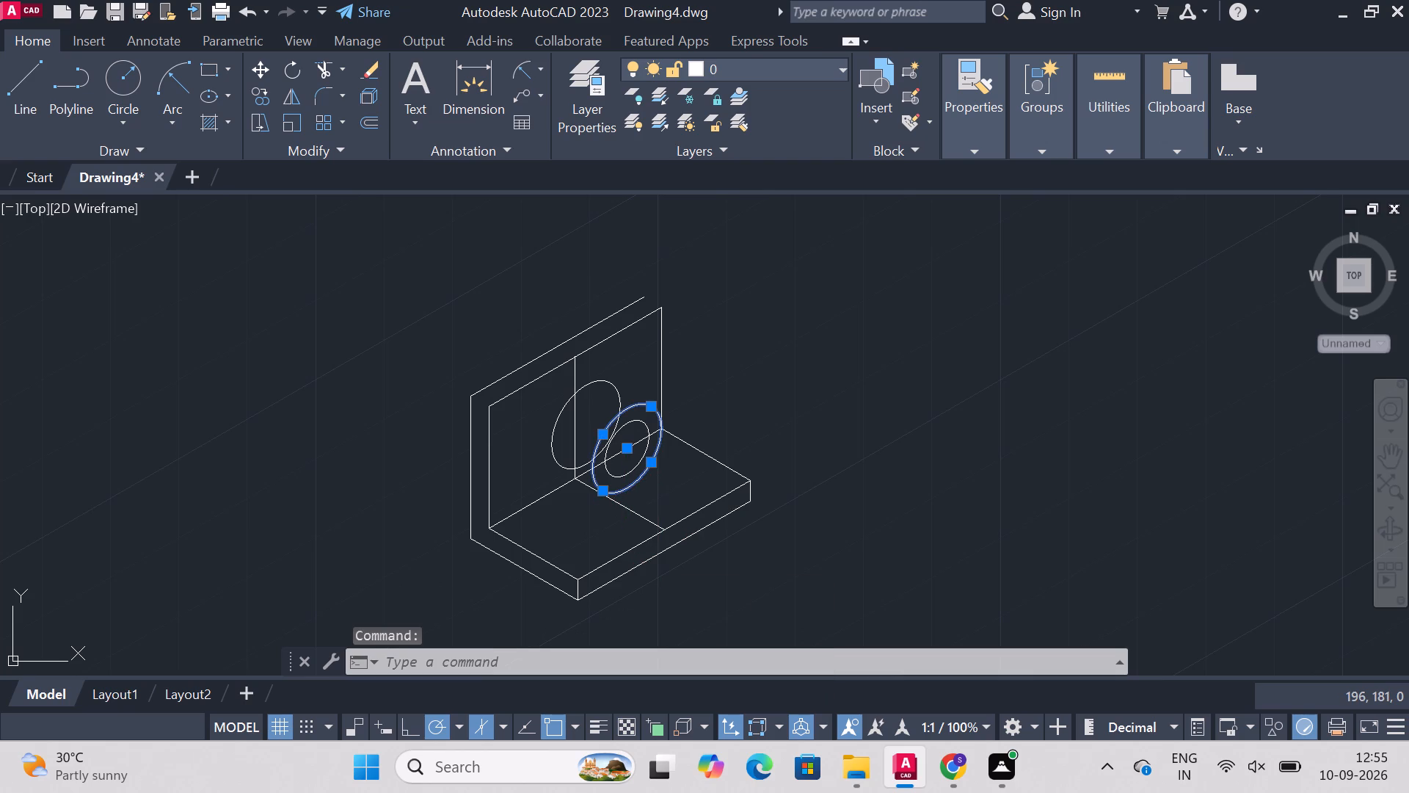
click(620, 475)
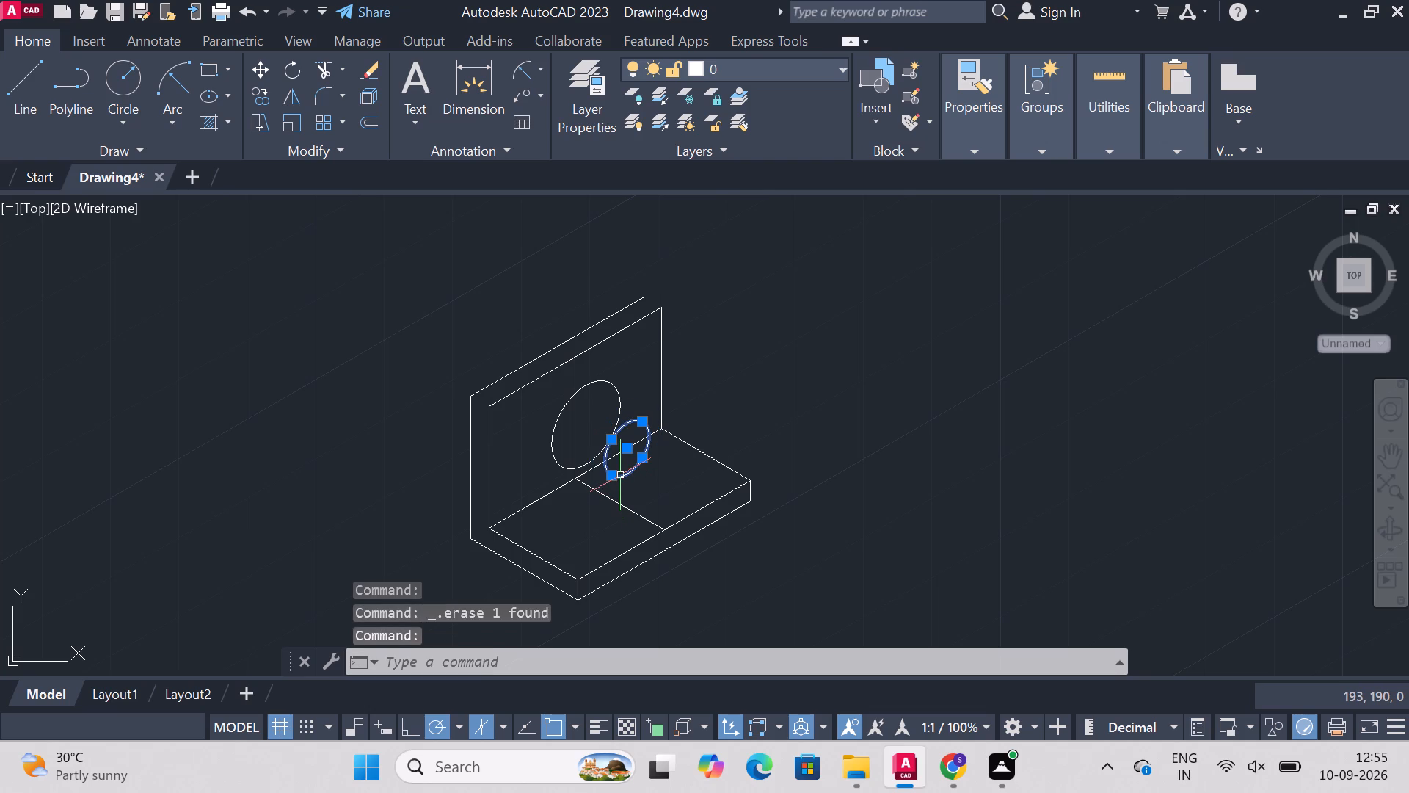
key(Delete)
click(616, 421)
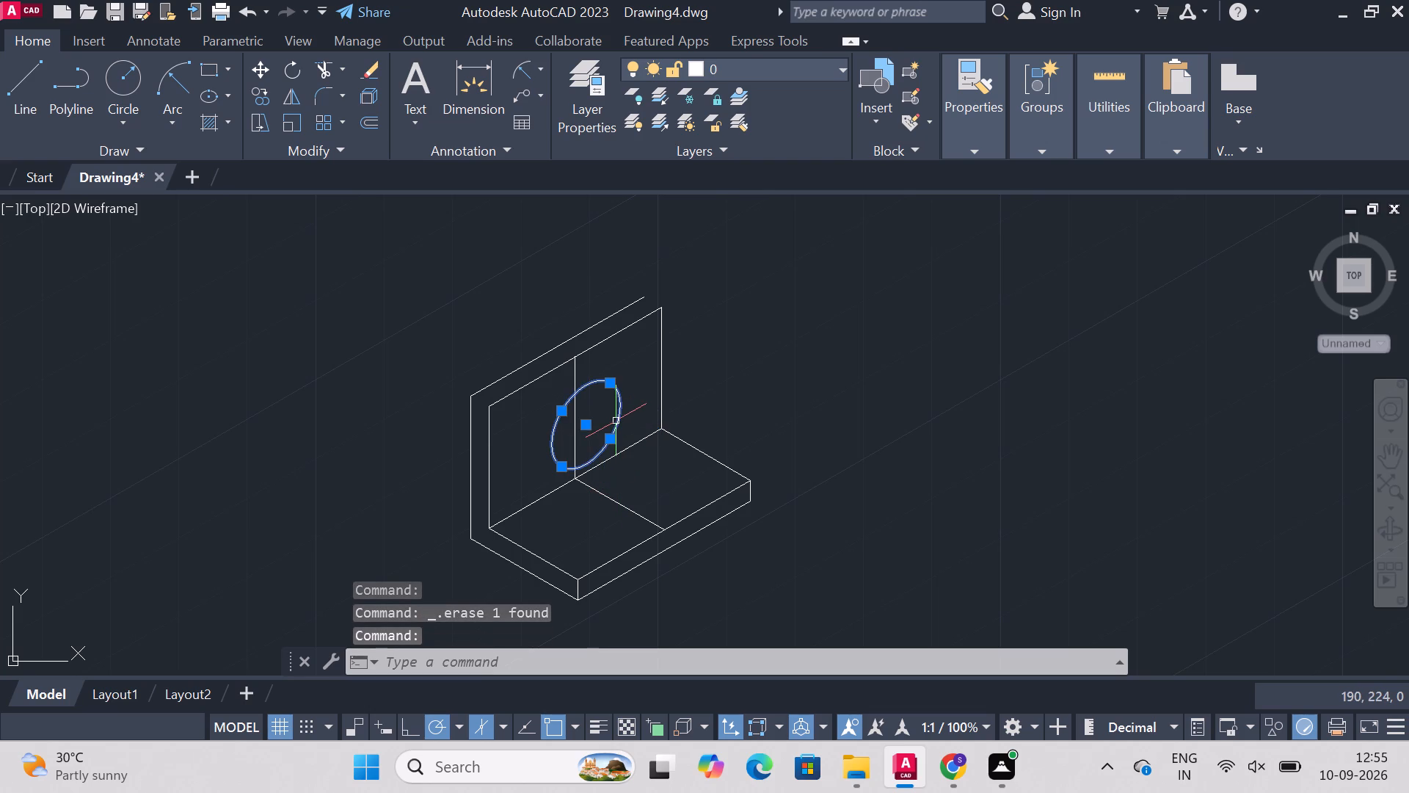
key(Delete)
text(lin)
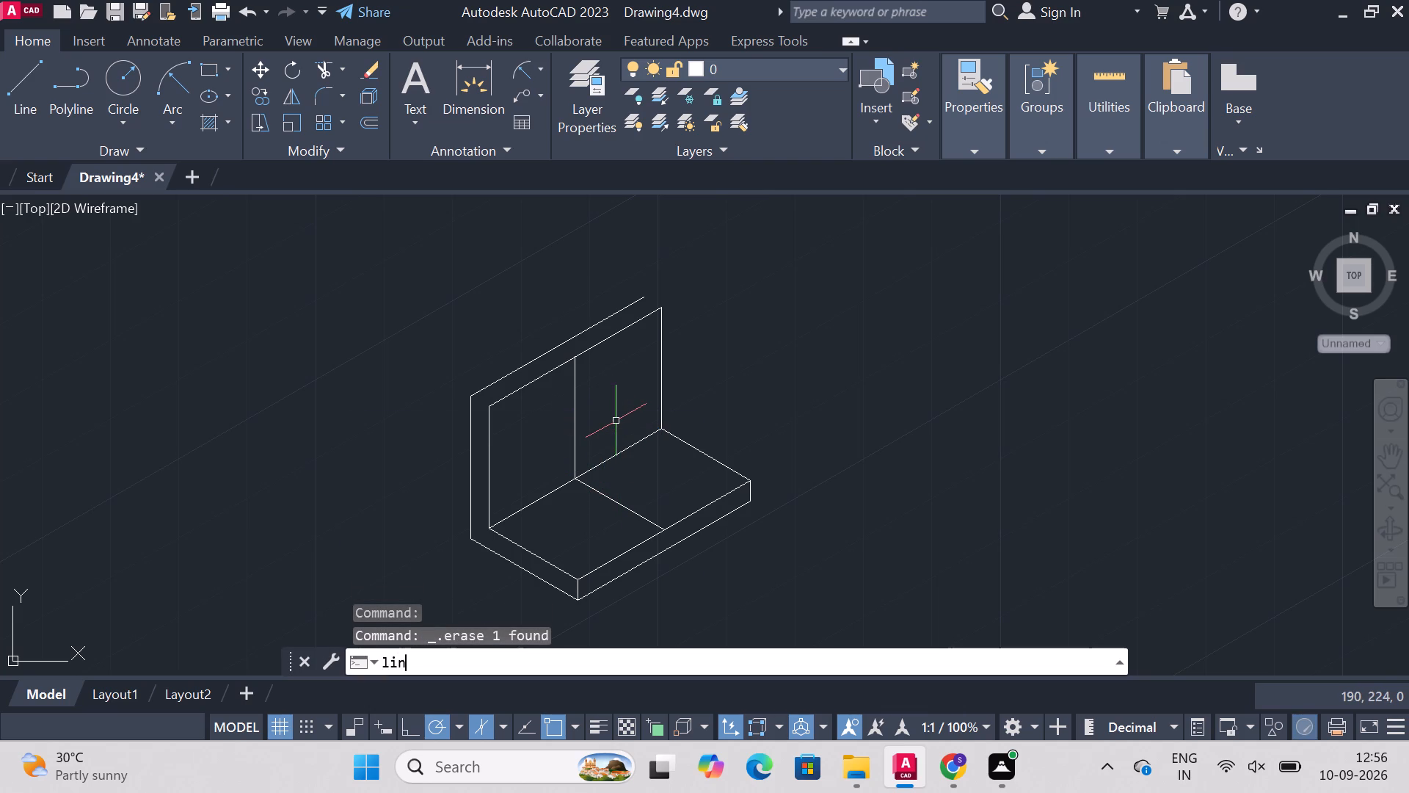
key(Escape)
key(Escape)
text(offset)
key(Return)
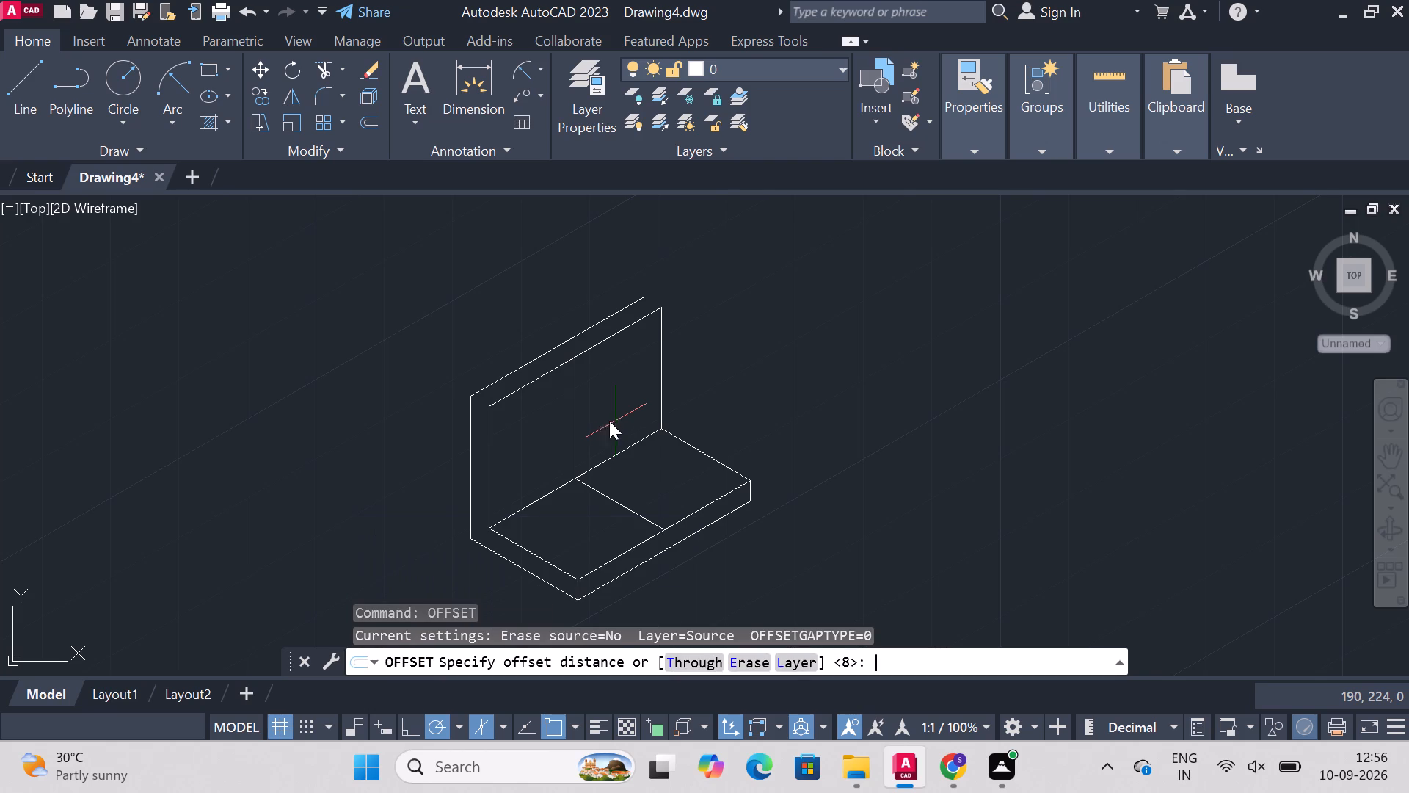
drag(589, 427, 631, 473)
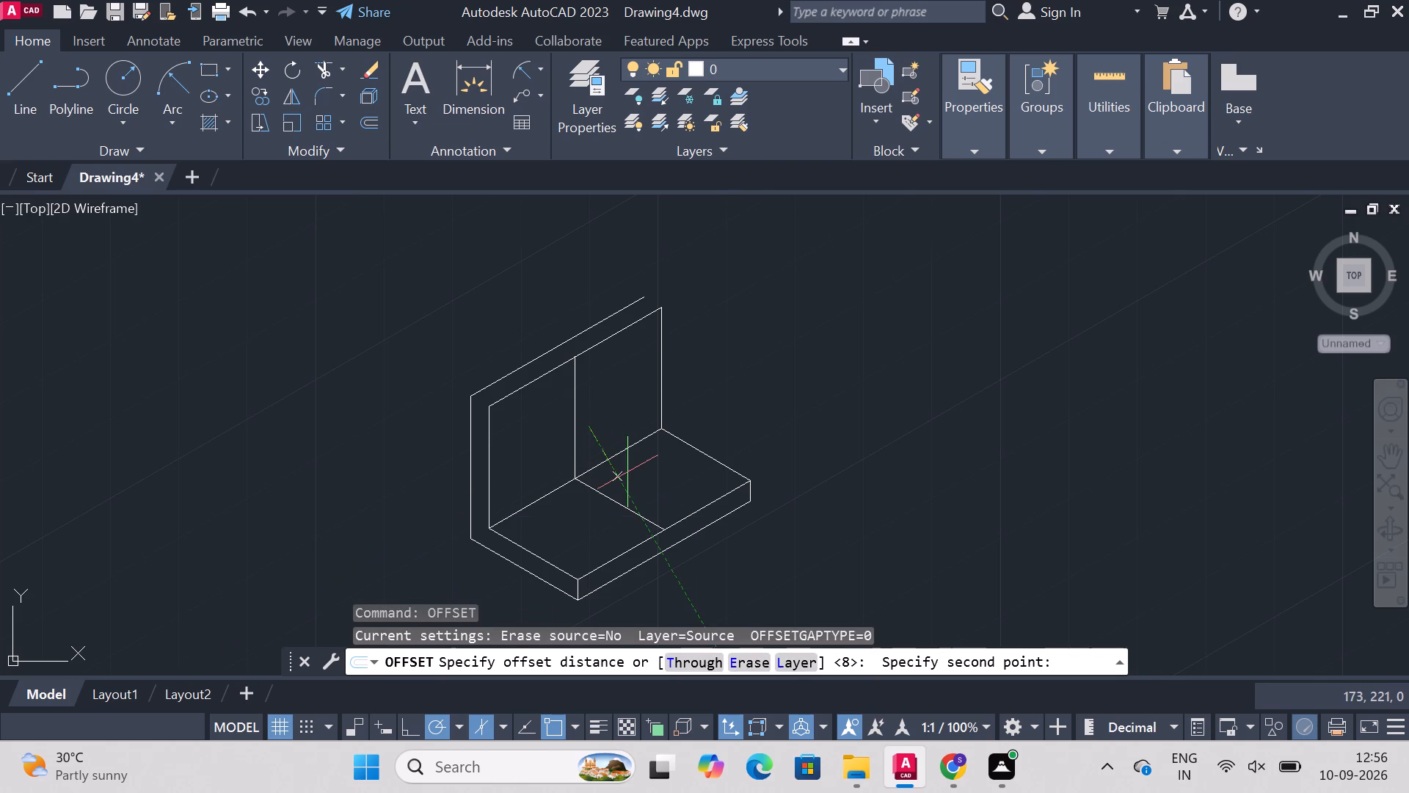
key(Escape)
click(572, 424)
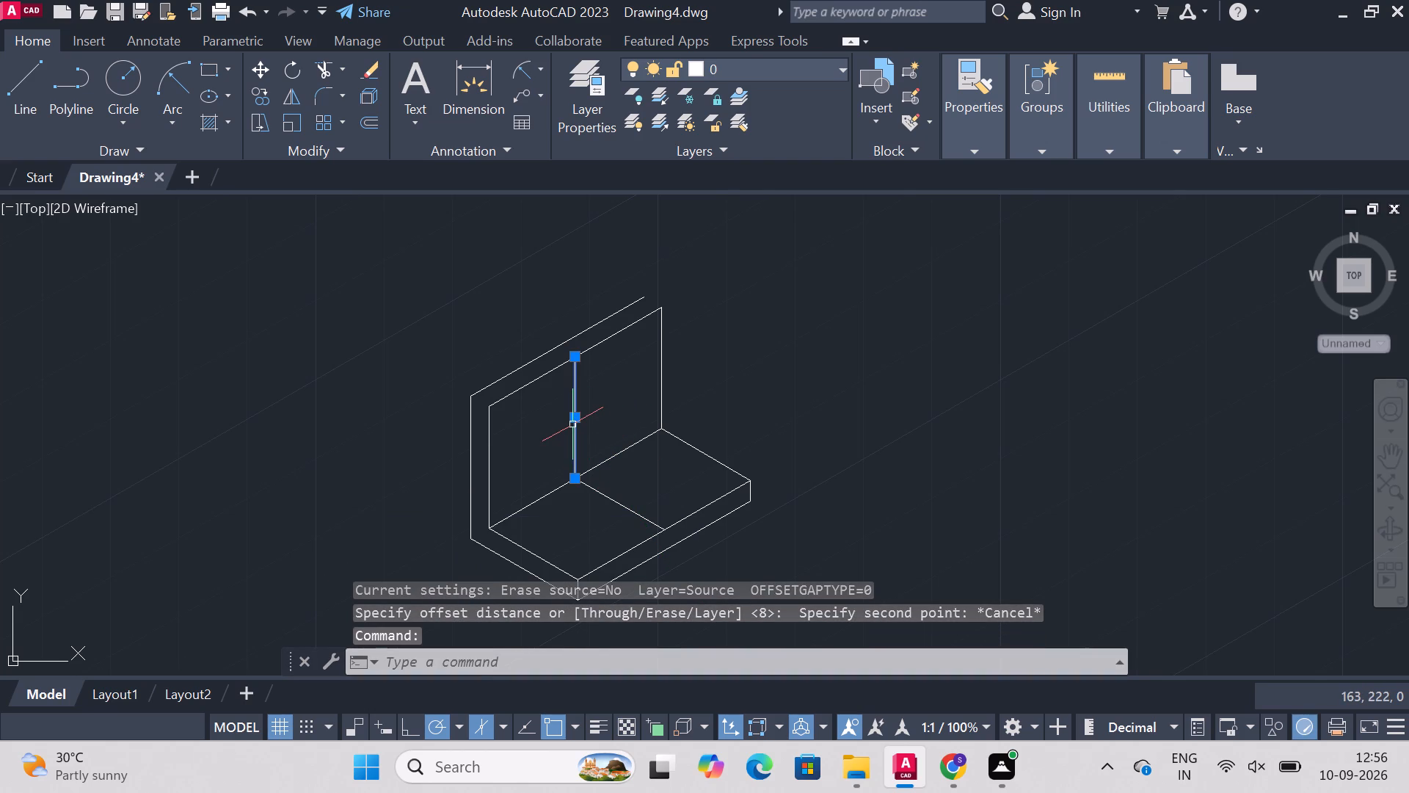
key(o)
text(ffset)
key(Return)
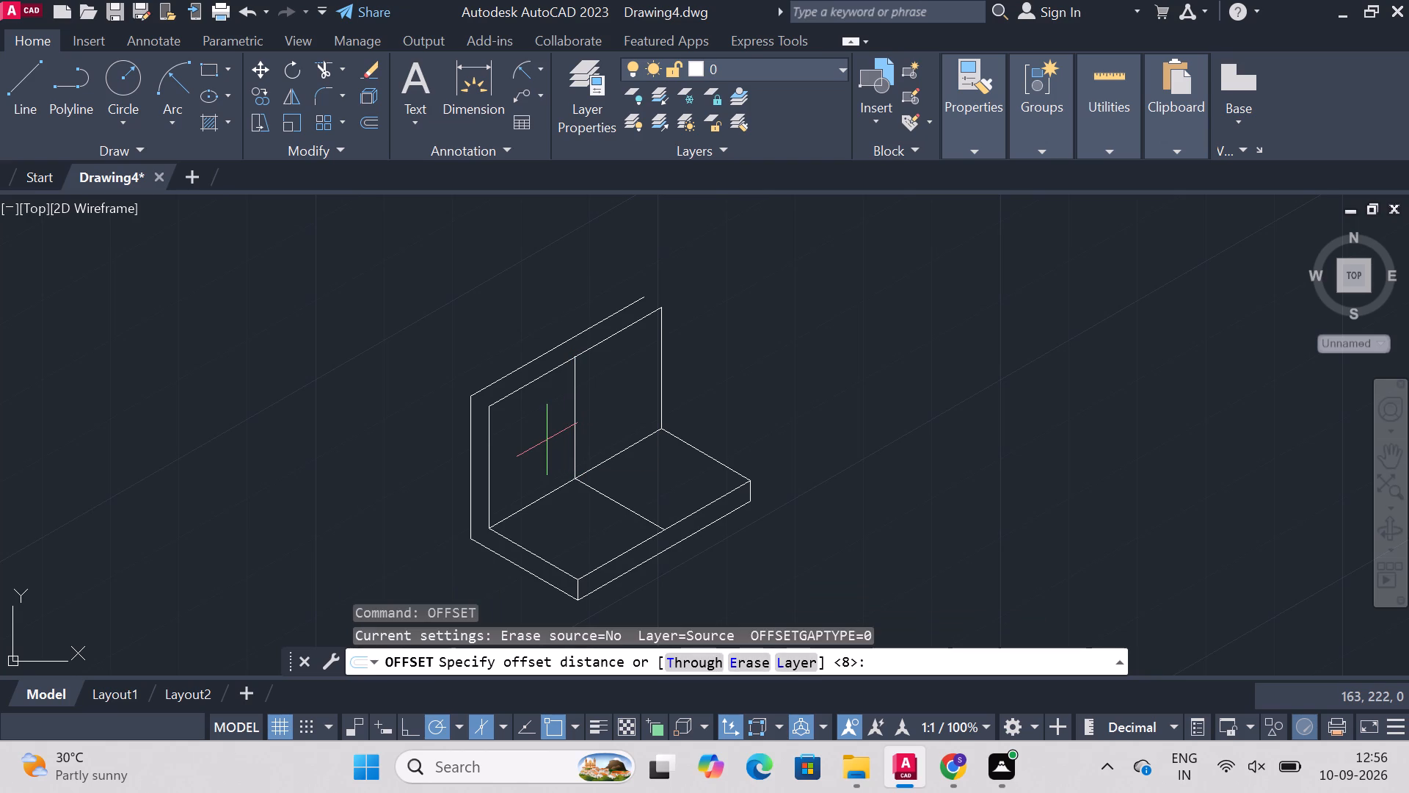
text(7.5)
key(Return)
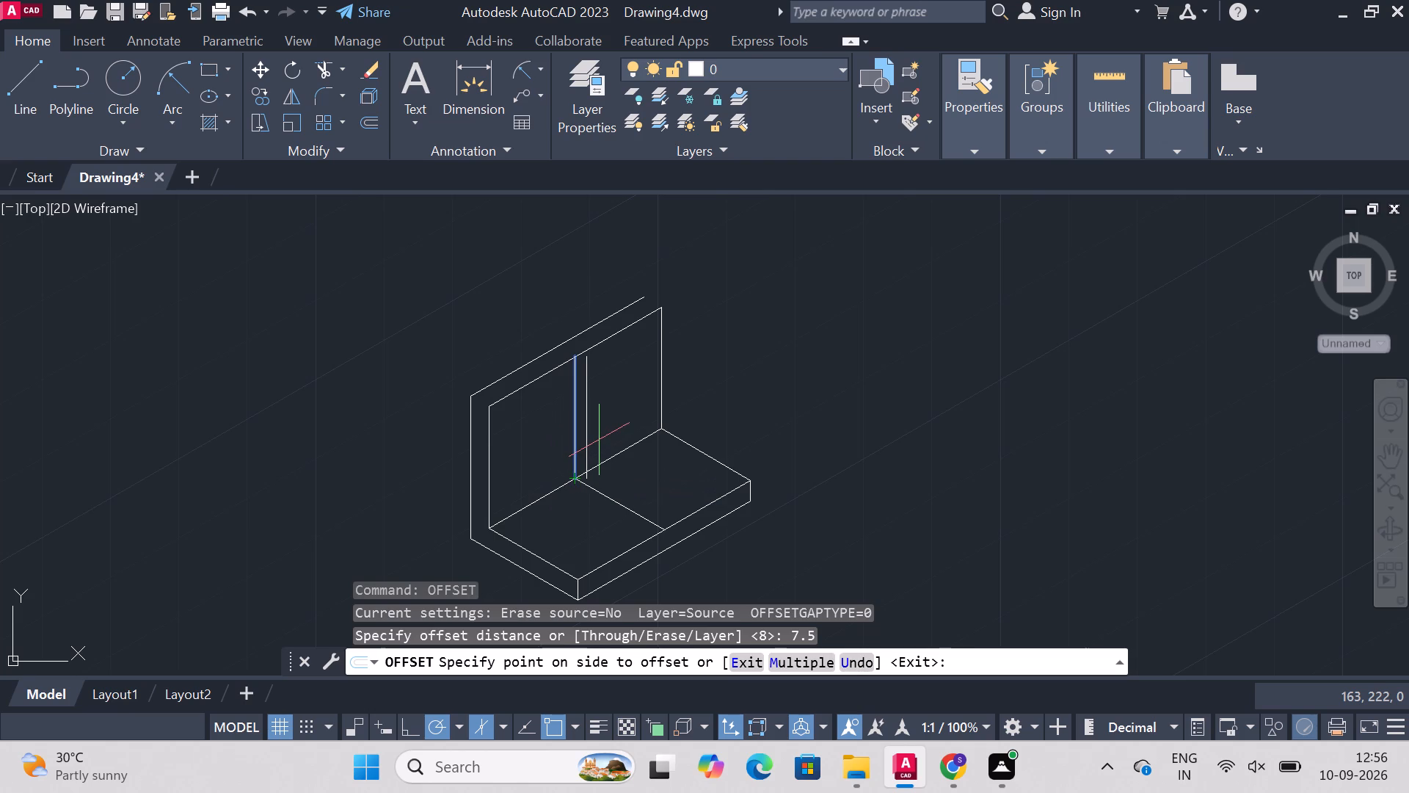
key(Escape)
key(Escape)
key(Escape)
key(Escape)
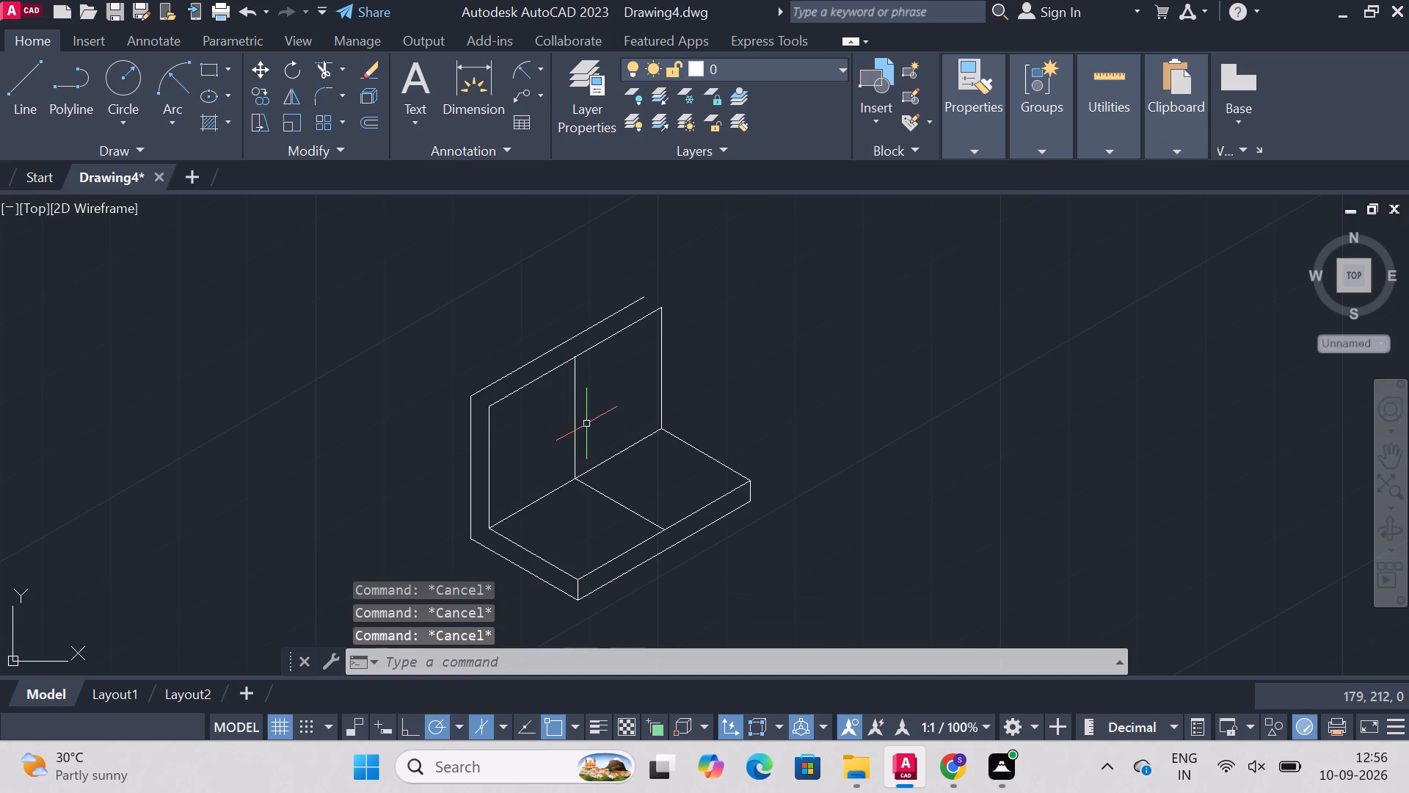
Draw a line about 42 units straight up from the wall middle line's top end, continuing 7.5 units at 30°.
text(li)
text(ne)
key(Return)
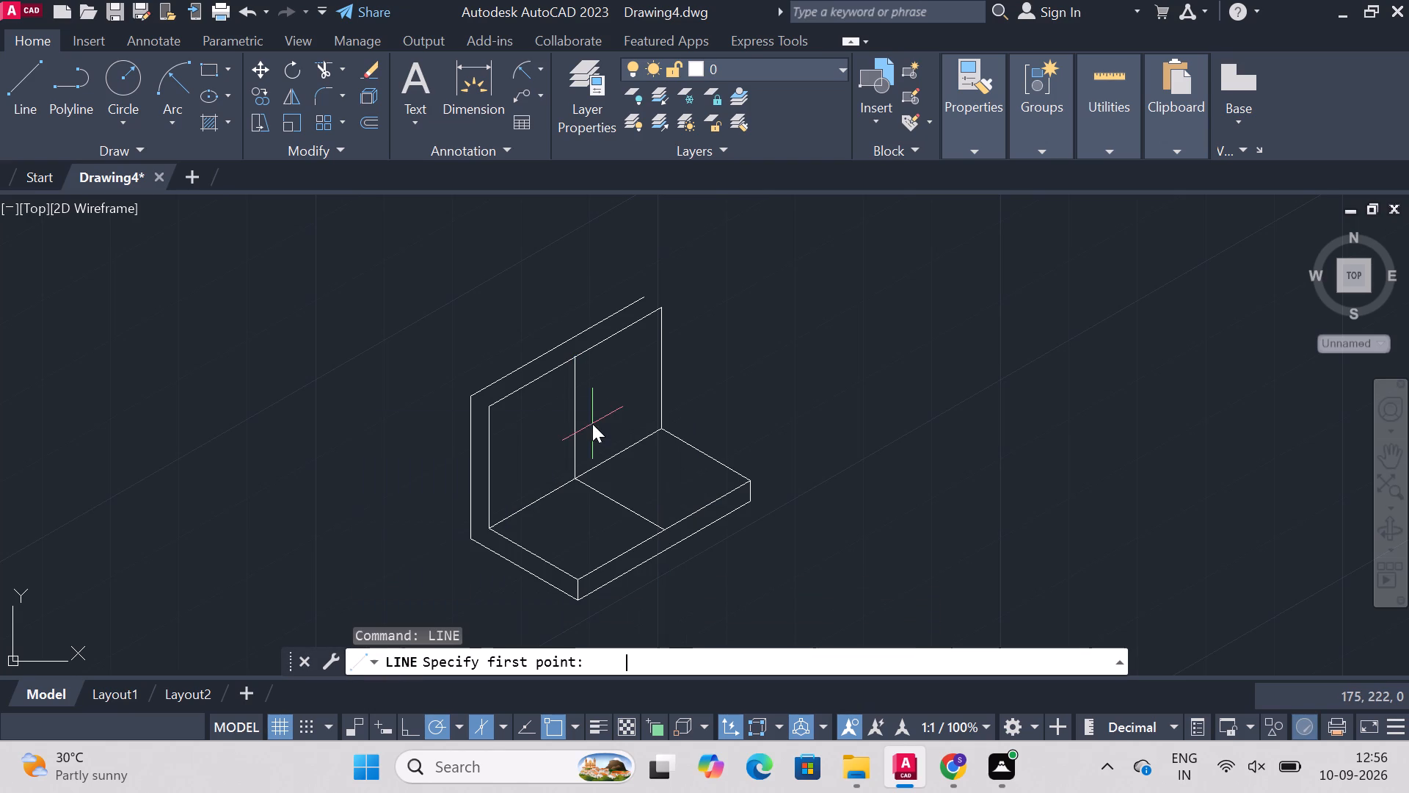
click(577, 358)
click(583, 291)
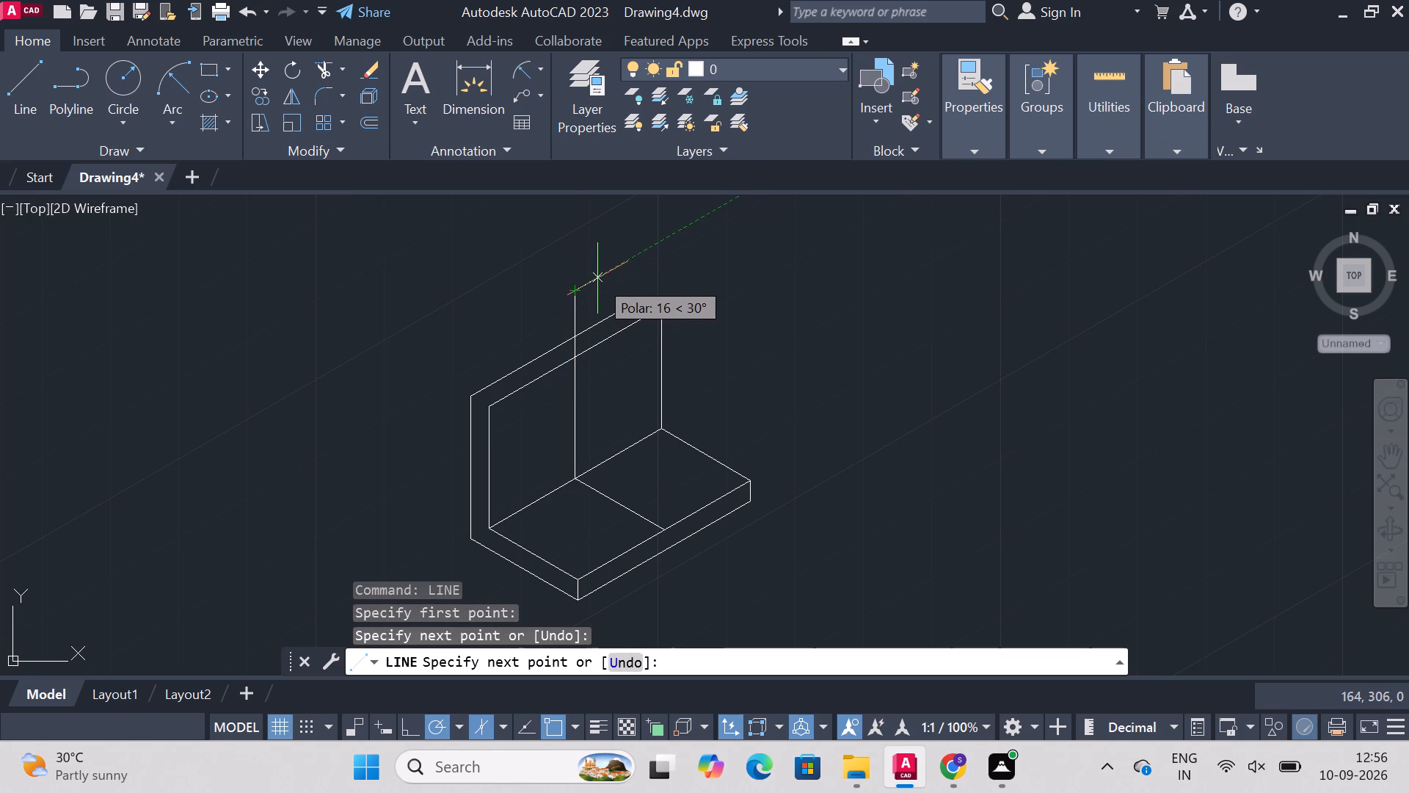
key(7)
text(.5)
key(Return)
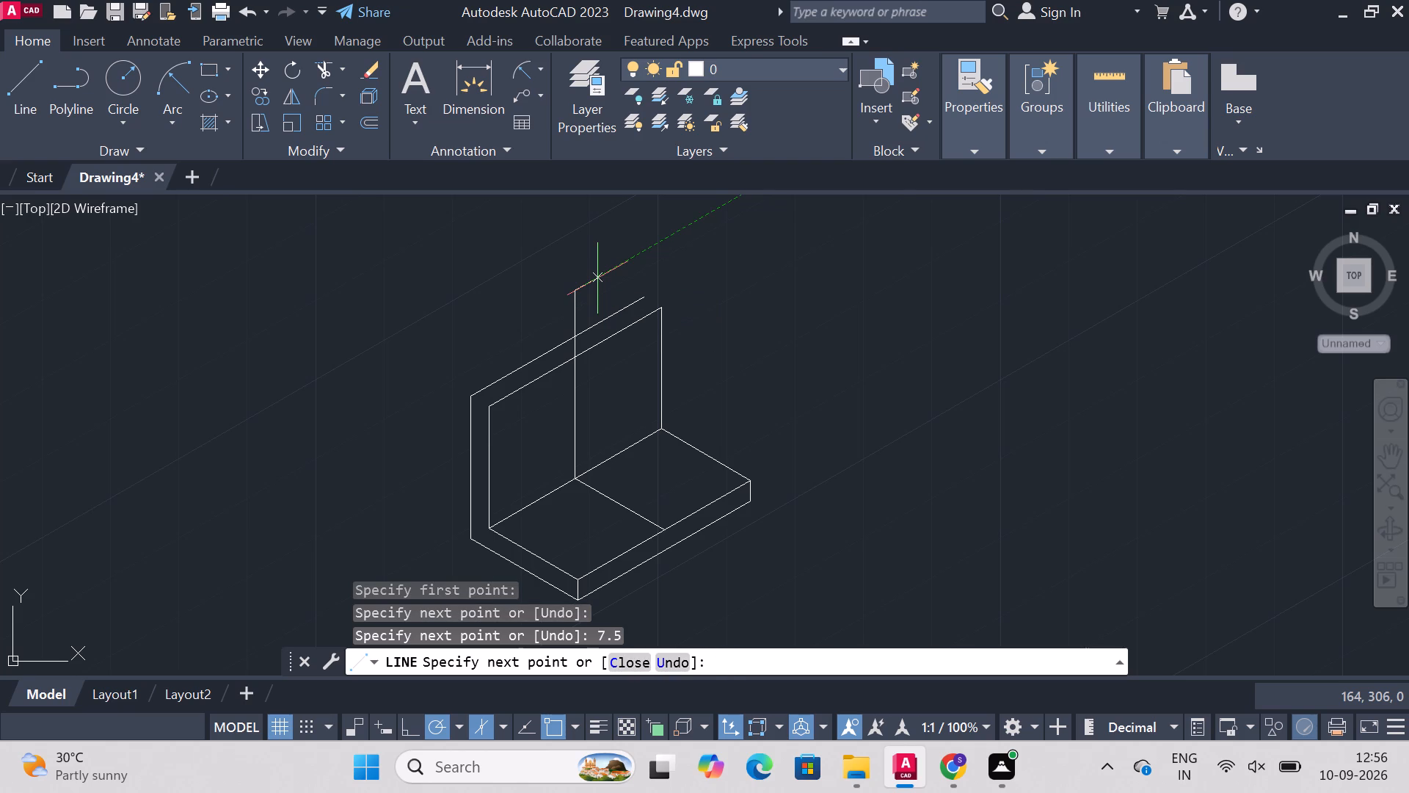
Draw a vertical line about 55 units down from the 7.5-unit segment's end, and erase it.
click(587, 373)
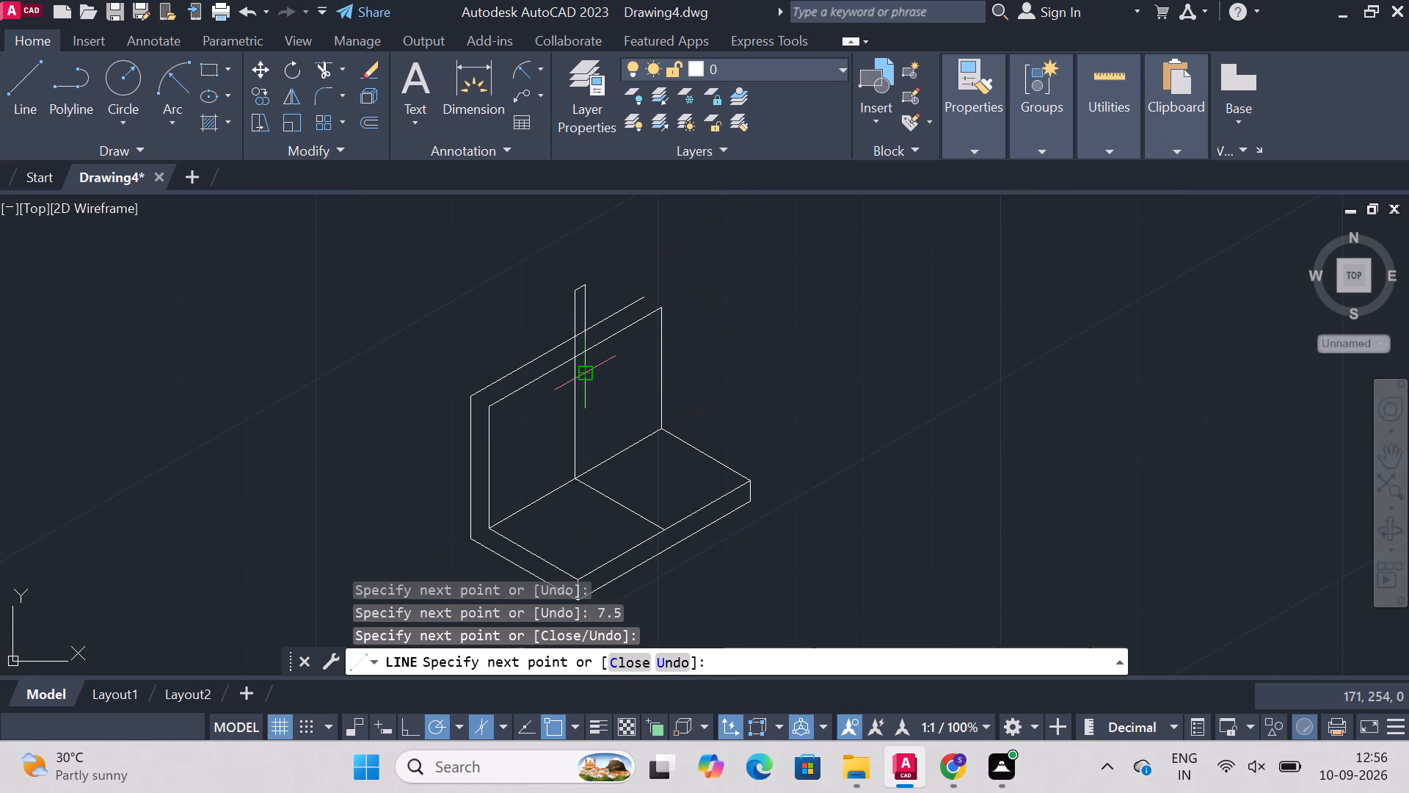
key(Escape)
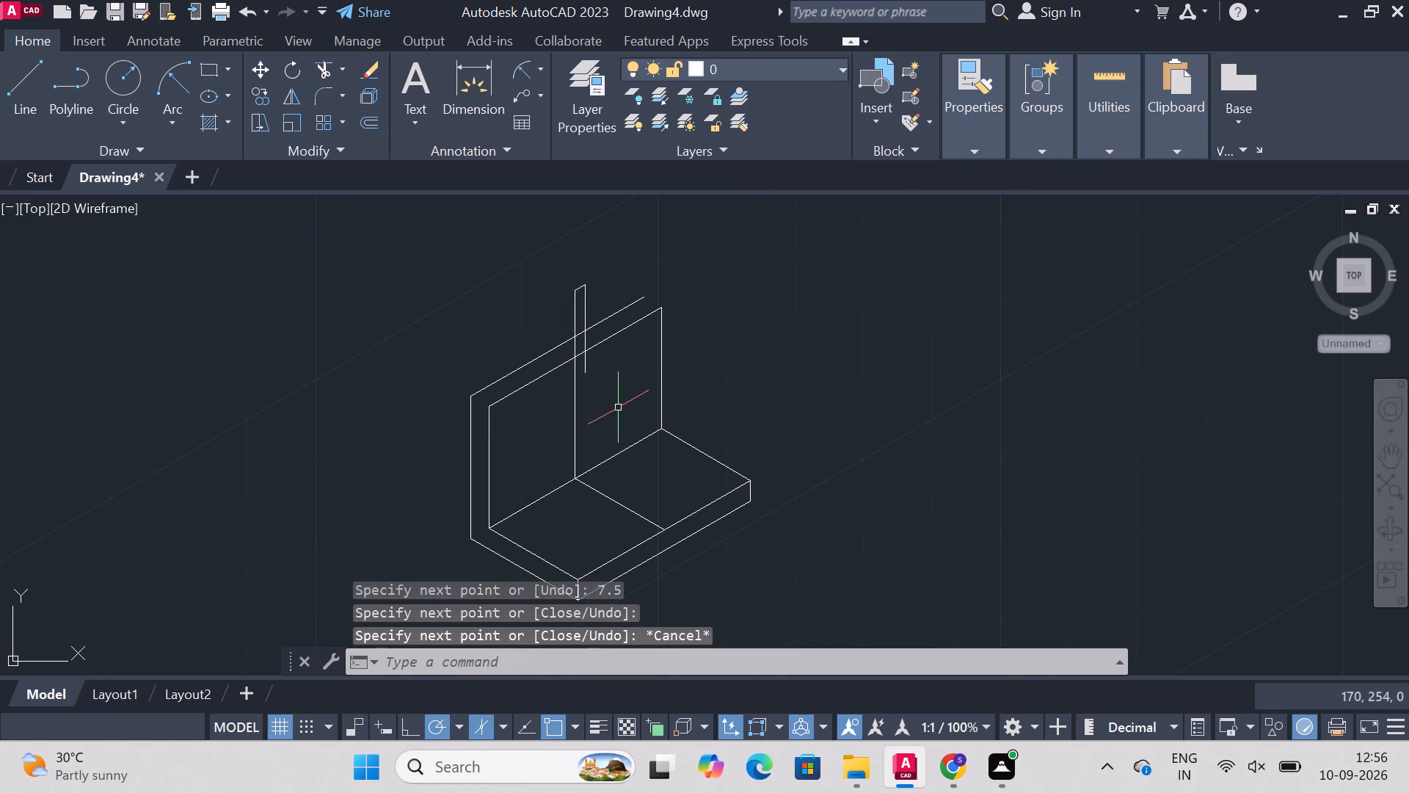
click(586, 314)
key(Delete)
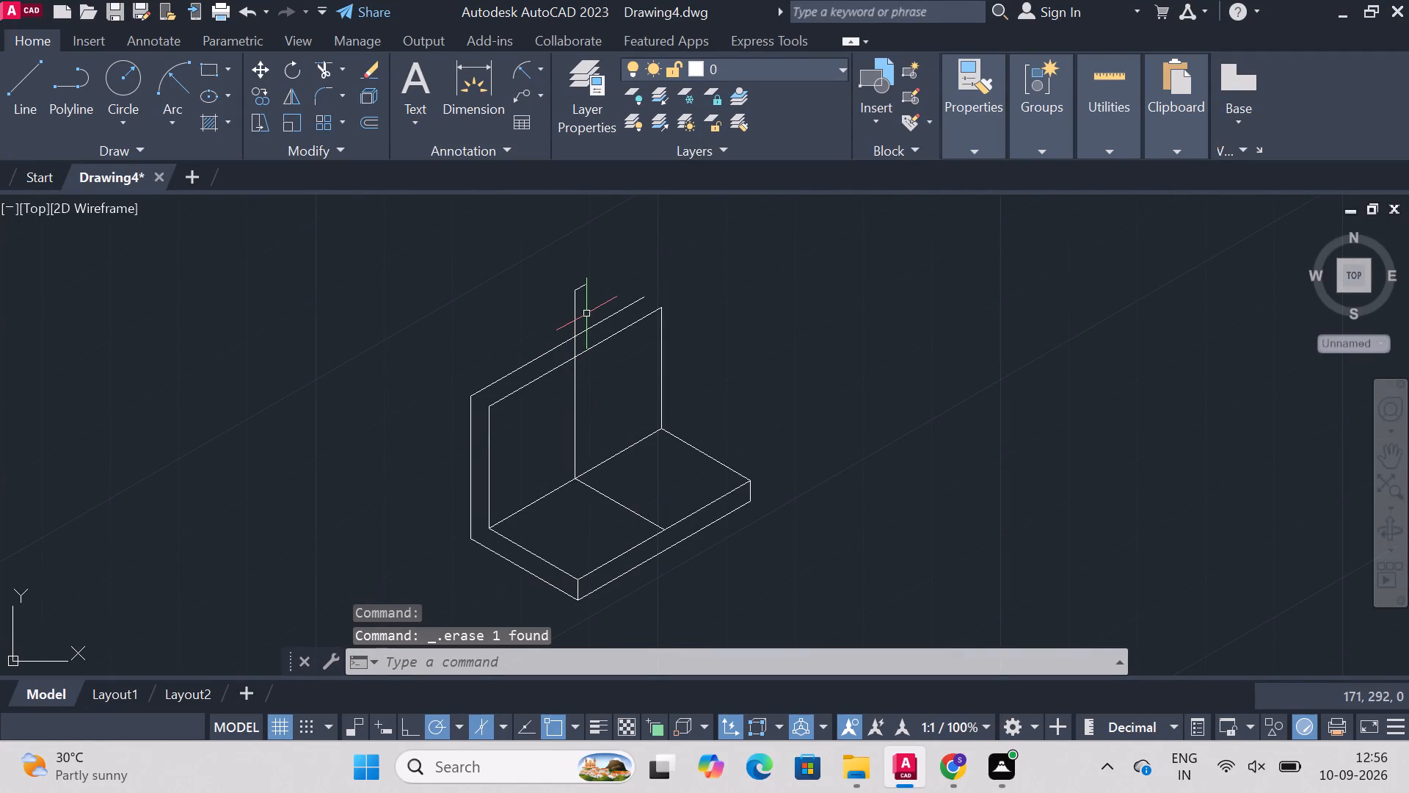
Draw a line from the 7.5-unit segment's free end down to the wall-base edge, continuing parallel to the base's middle line to the front edge.
text(line)
key(Return)
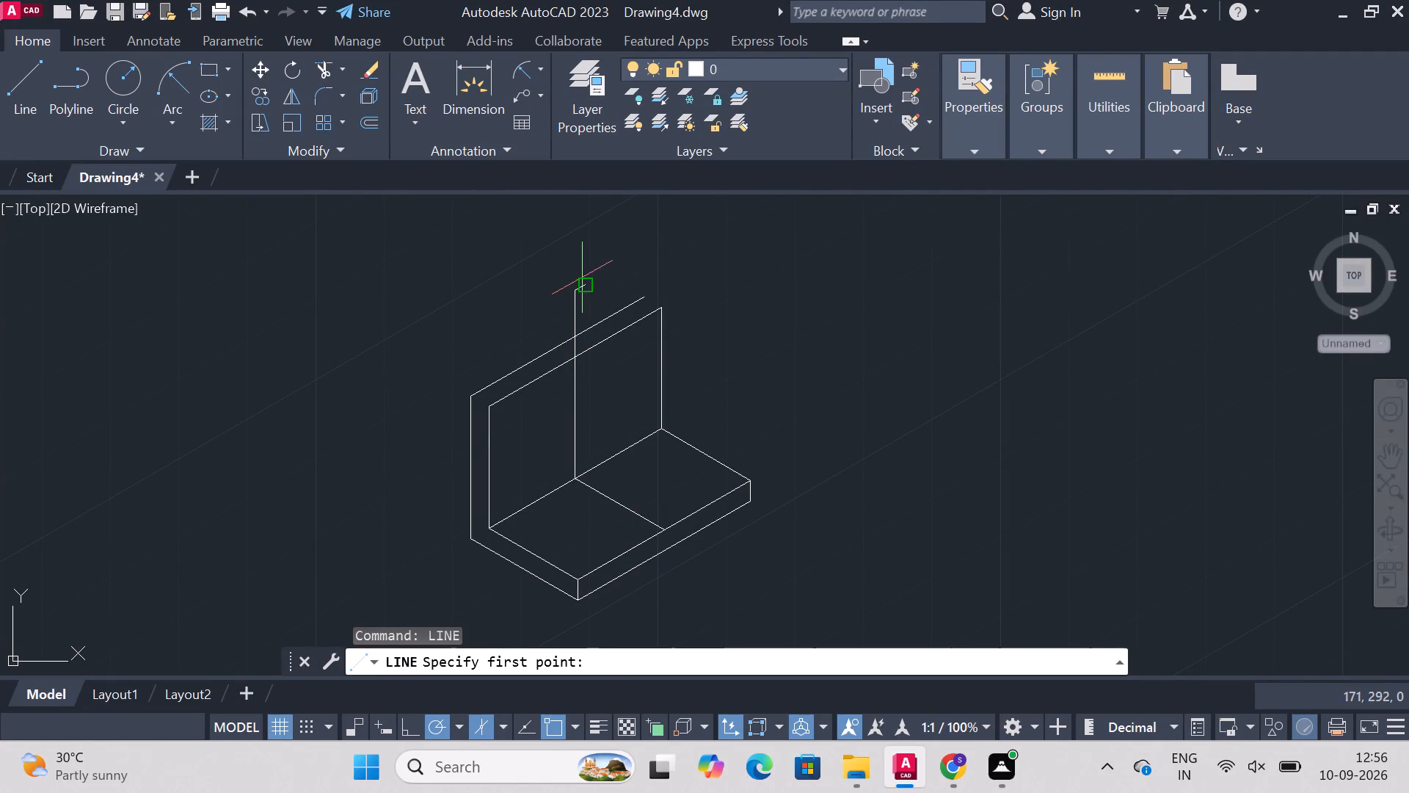
click(587, 286)
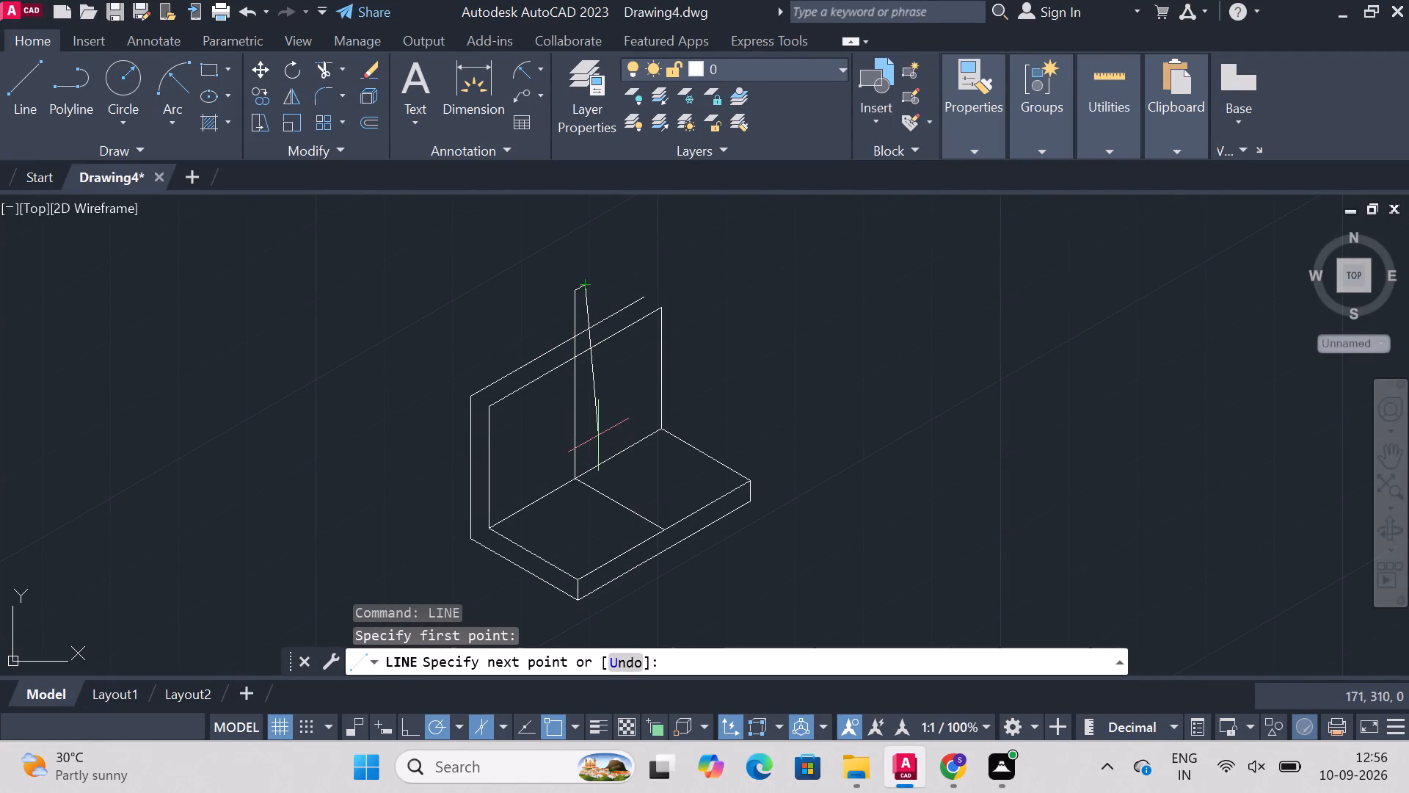
click(589, 476)
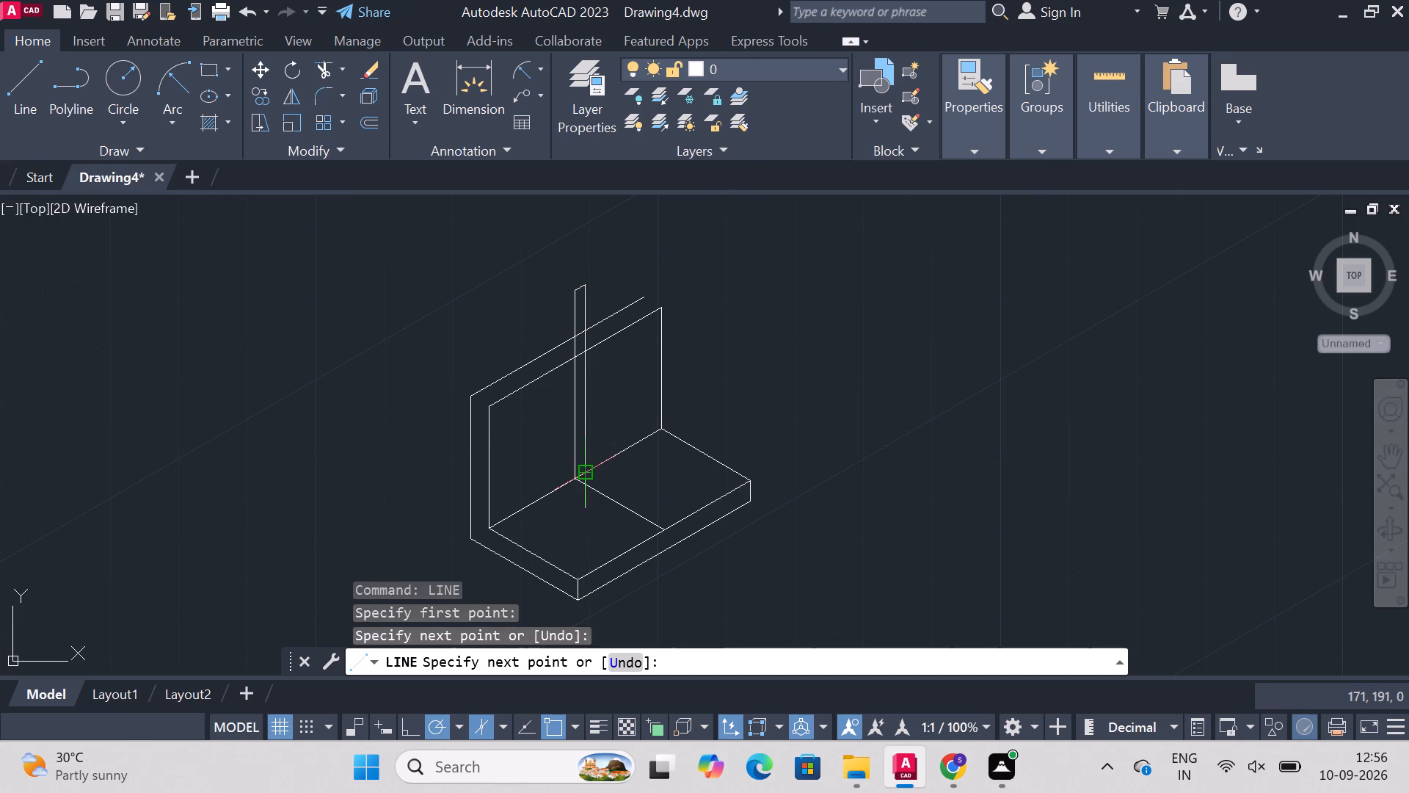
click(677, 518)
key(Escape)
Draw the opposite side line: 7.5 units at 210° from the extended middle line's top, down to the wall-base edge, and across to the base's front edge.
text(line)
key(Return)
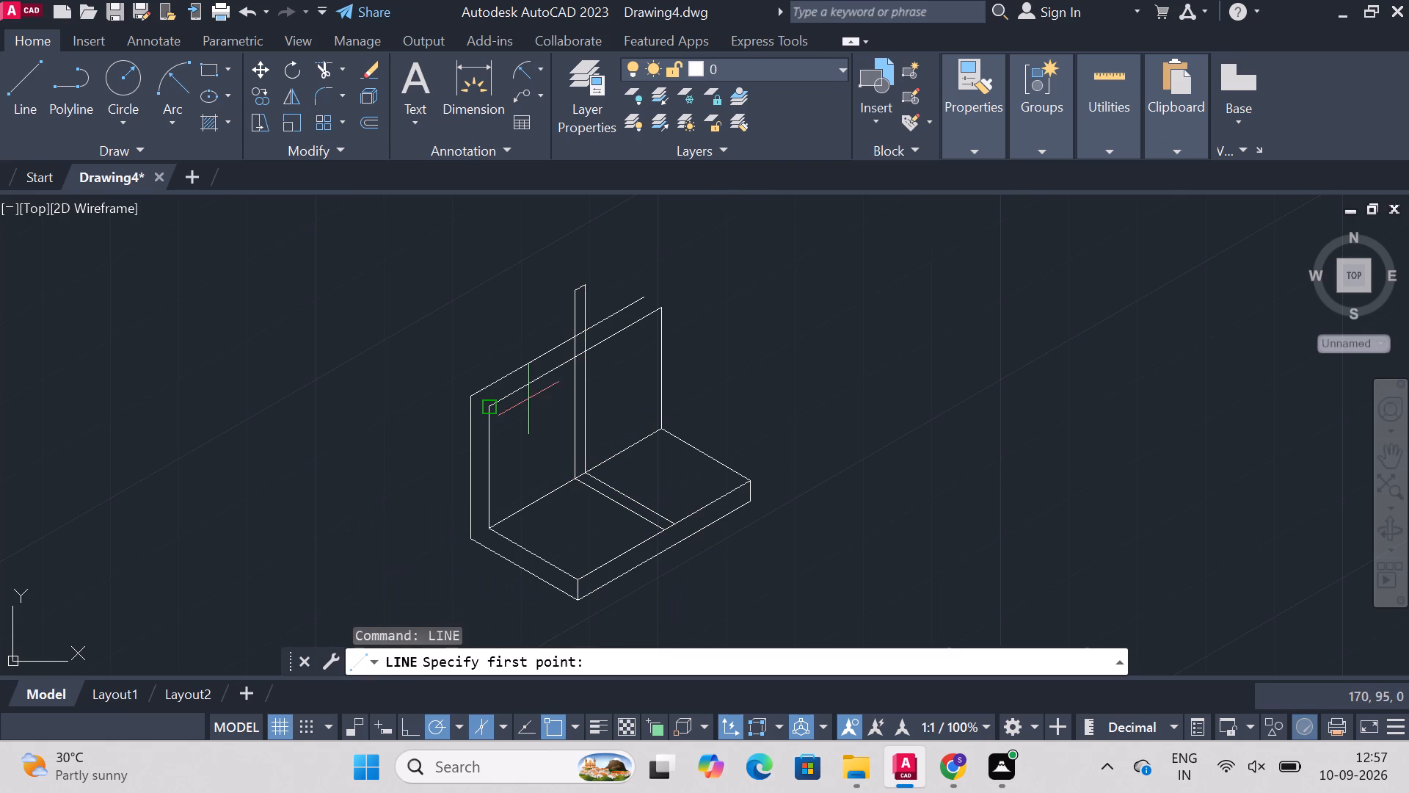
click(574, 289)
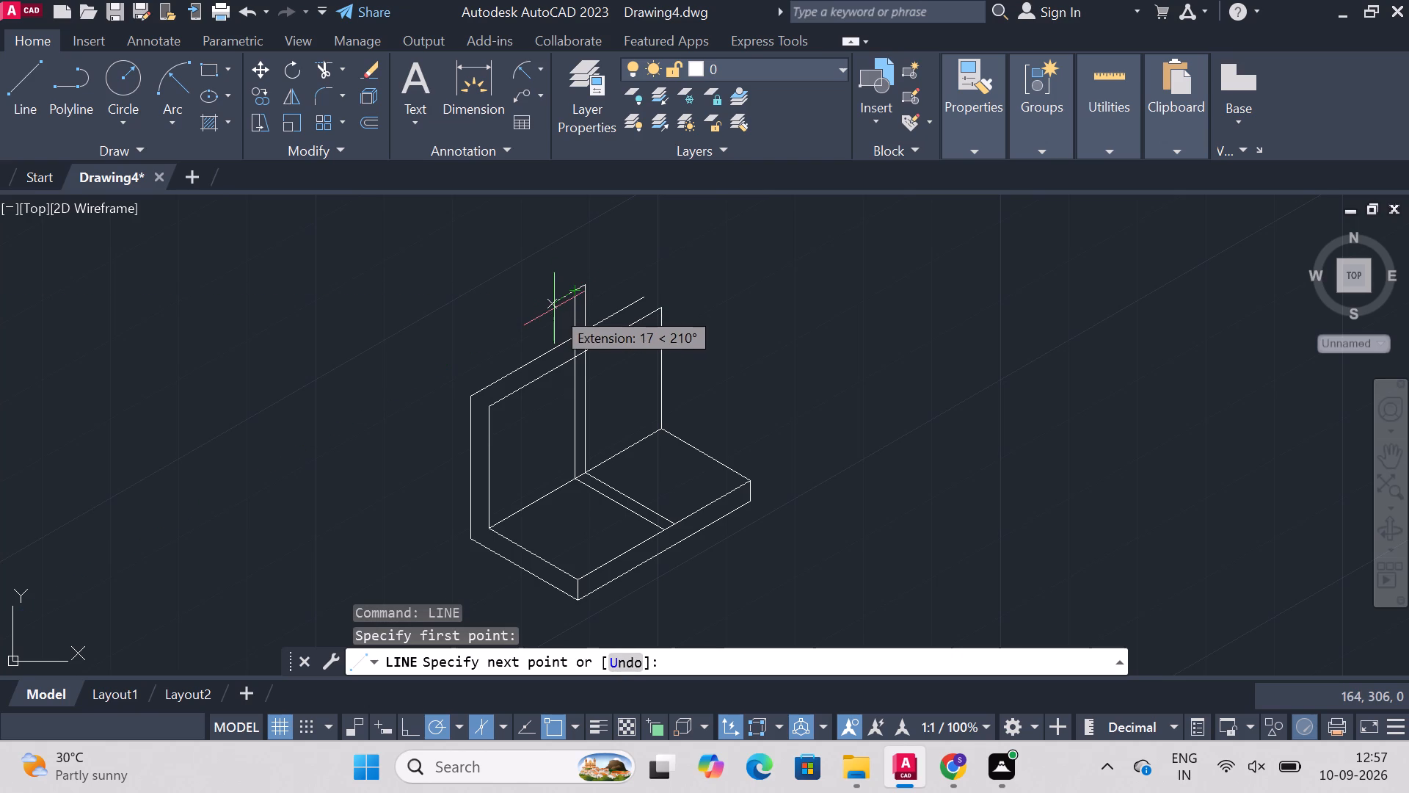
text(7.5)
key(Return)
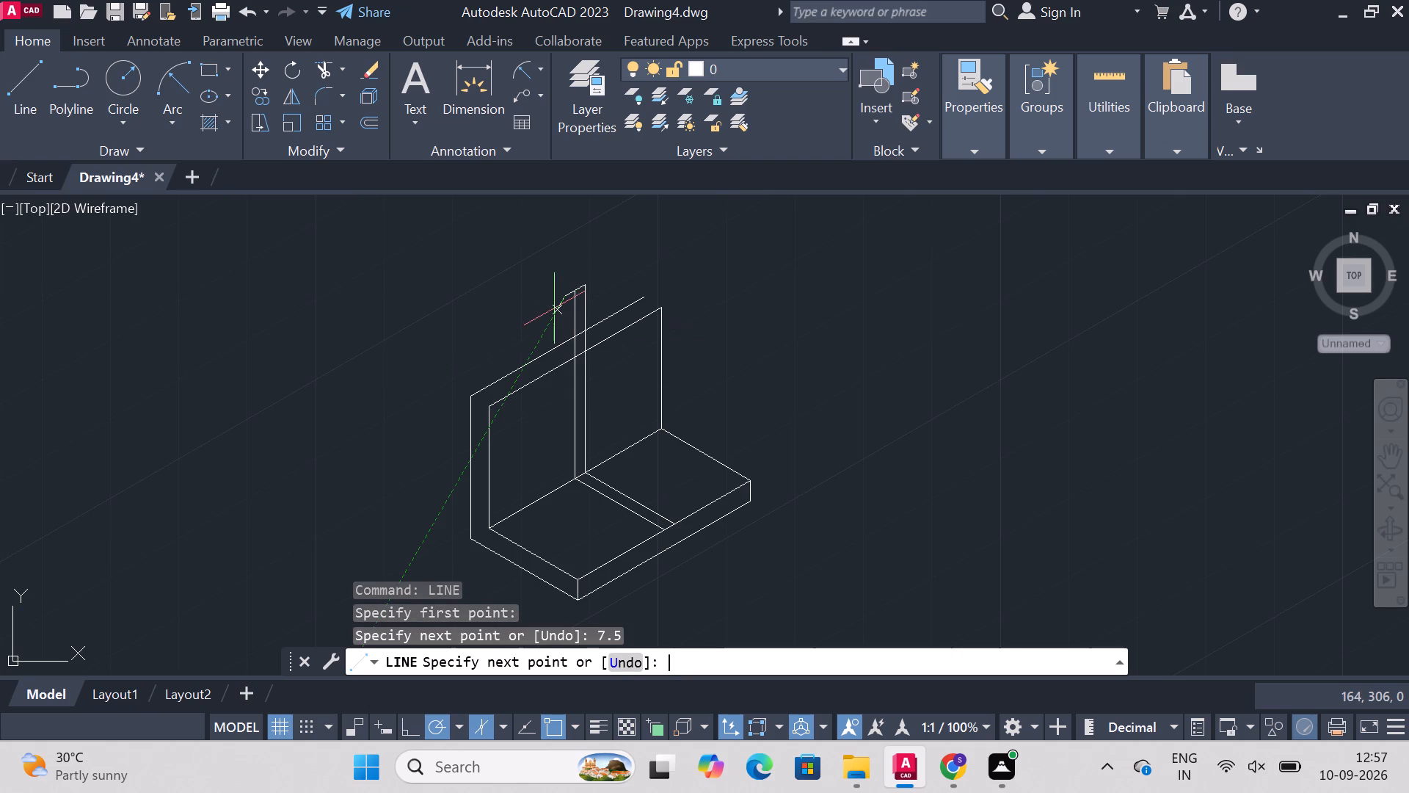
click(560, 489)
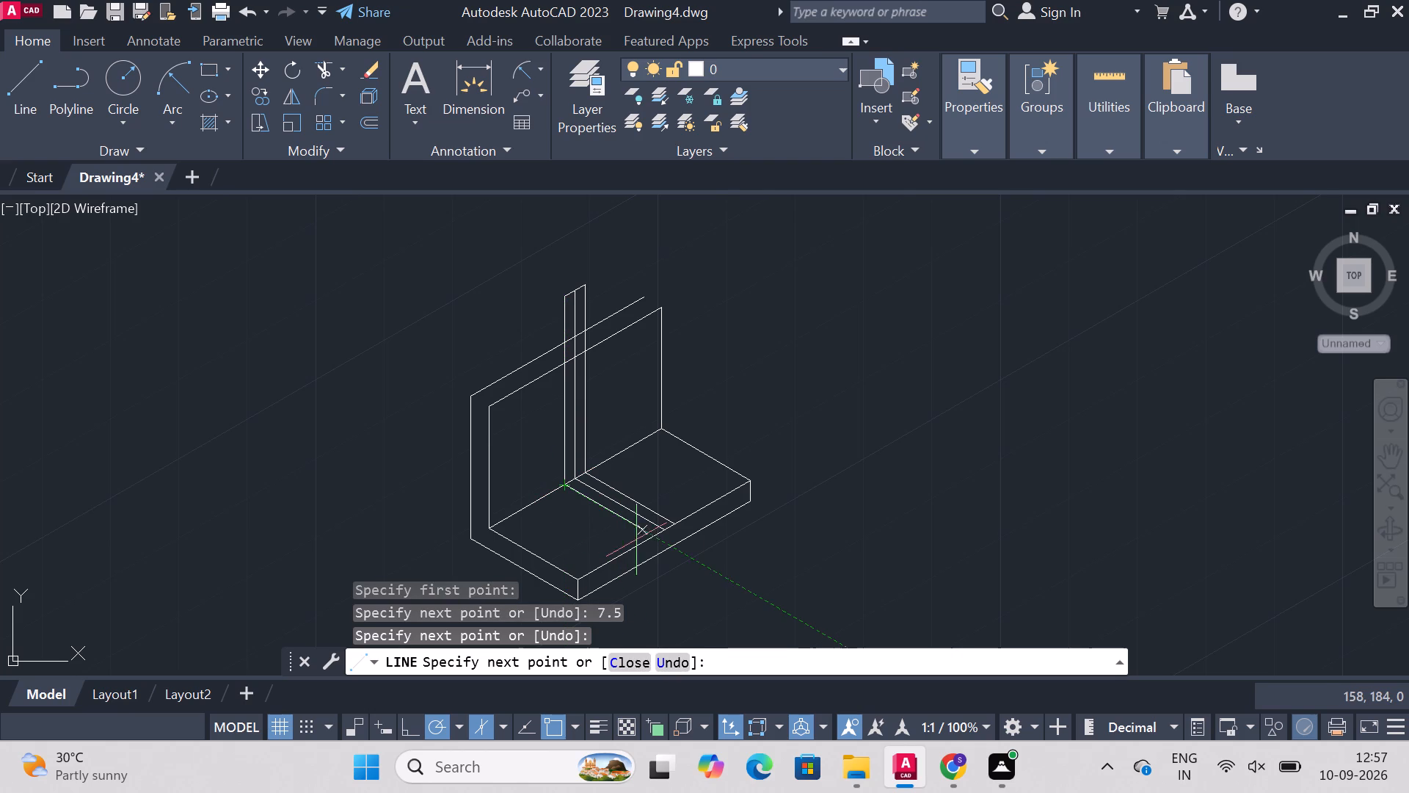
click(652, 540)
key(Escape)
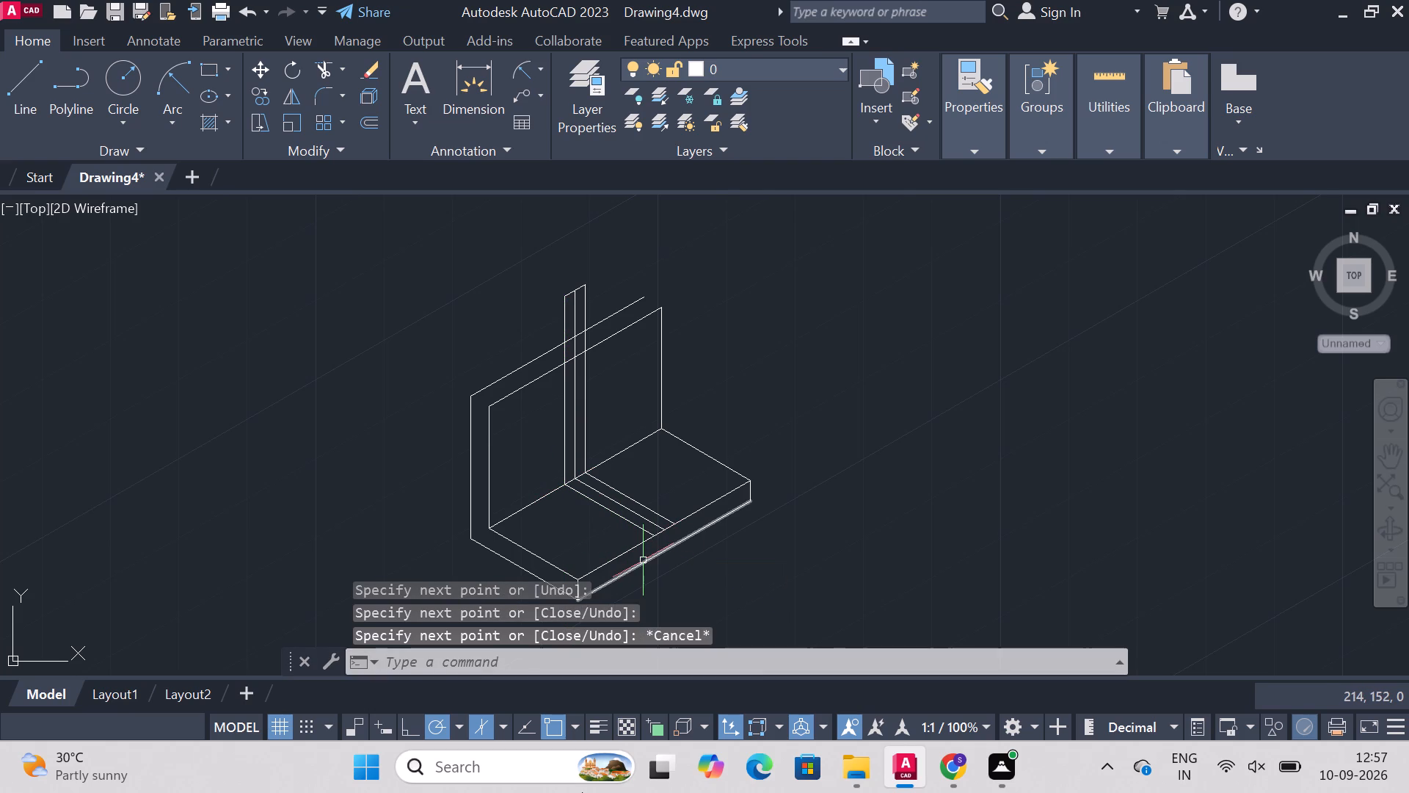
Trim away the middle line on the base and the middle line on the wall's face.
text(trim)
key(Return)
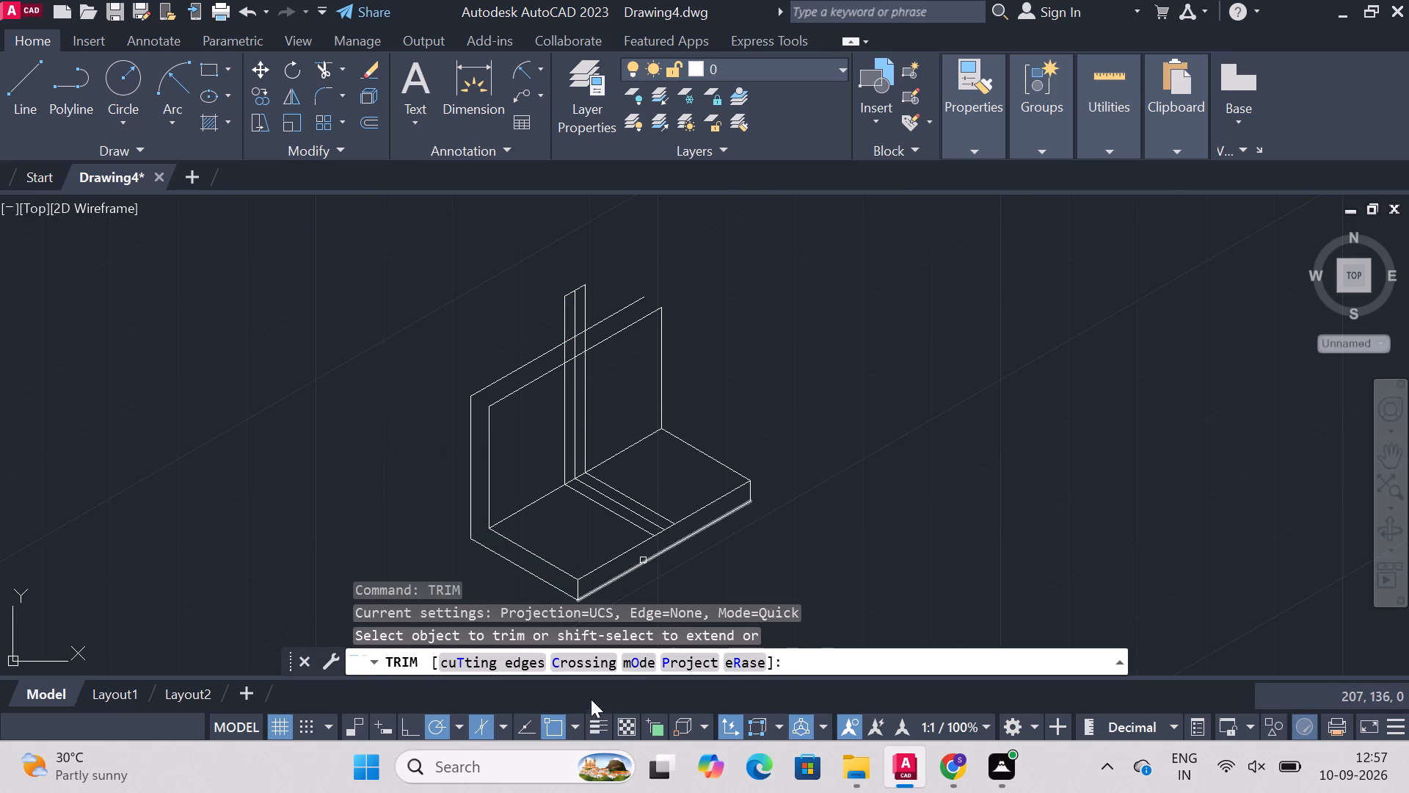
click(650, 524)
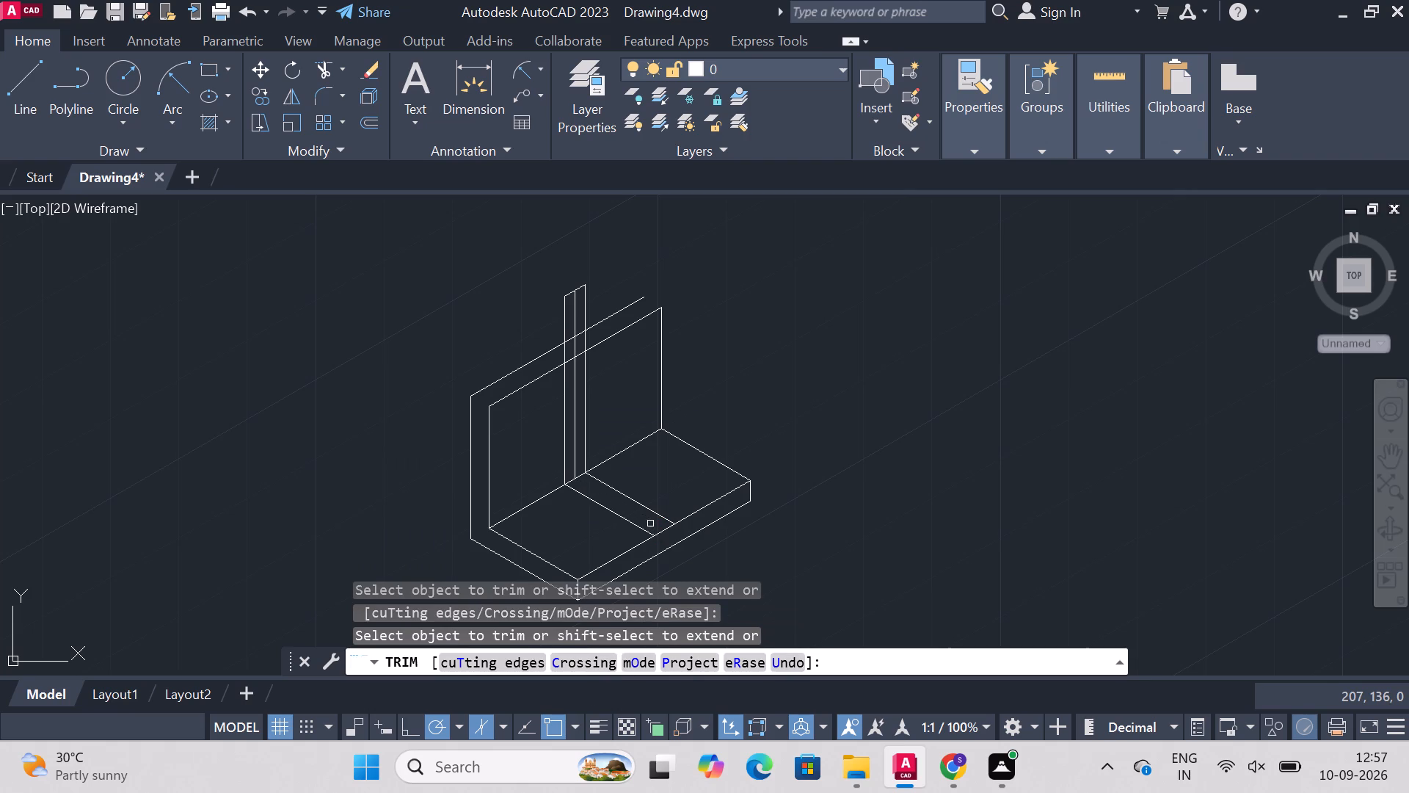
click(576, 460)
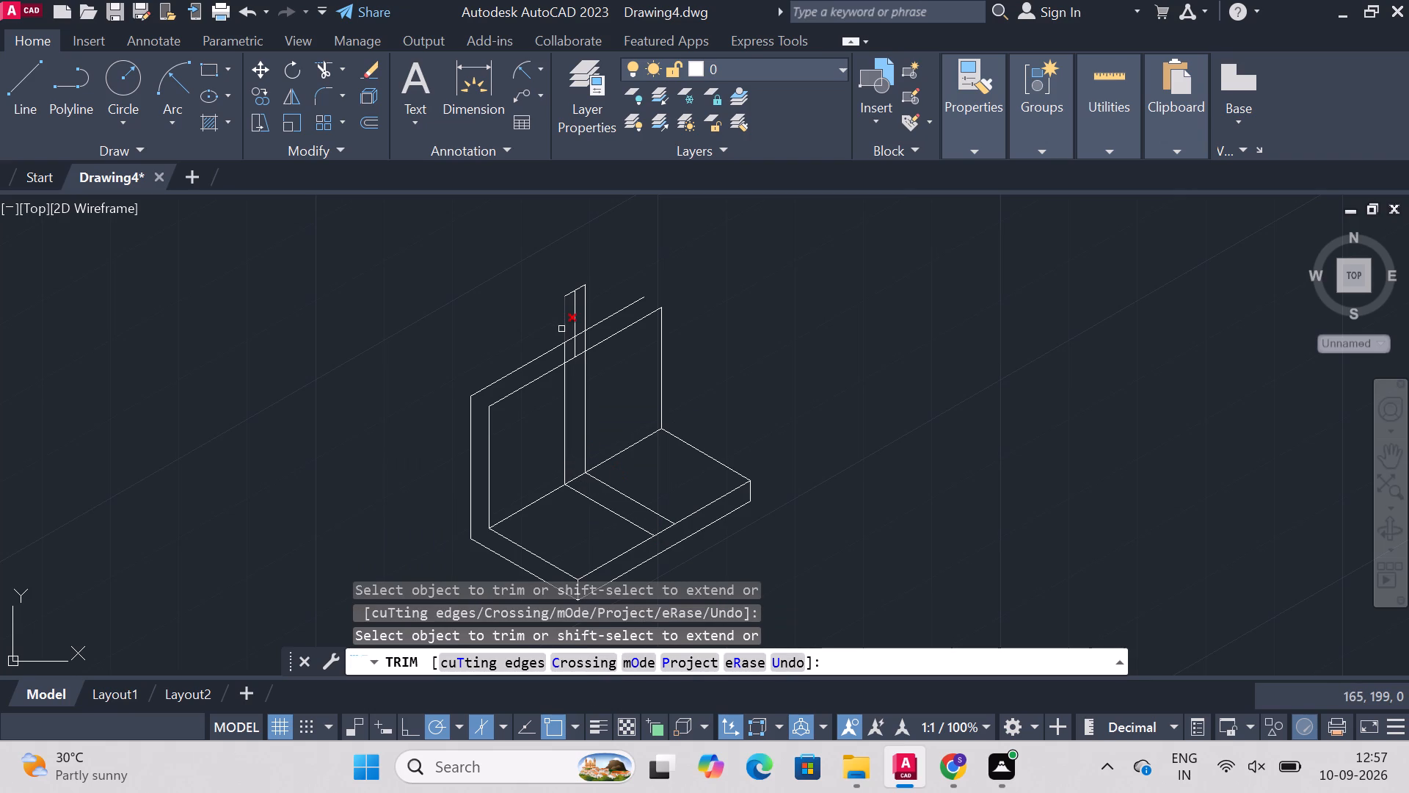
Trim away all vertical construction lines above the wall face's top edge, including the two short 7.5-unit connecting segments.
click(561, 329)
click(575, 322)
click(587, 316)
click(580, 289)
click(571, 293)
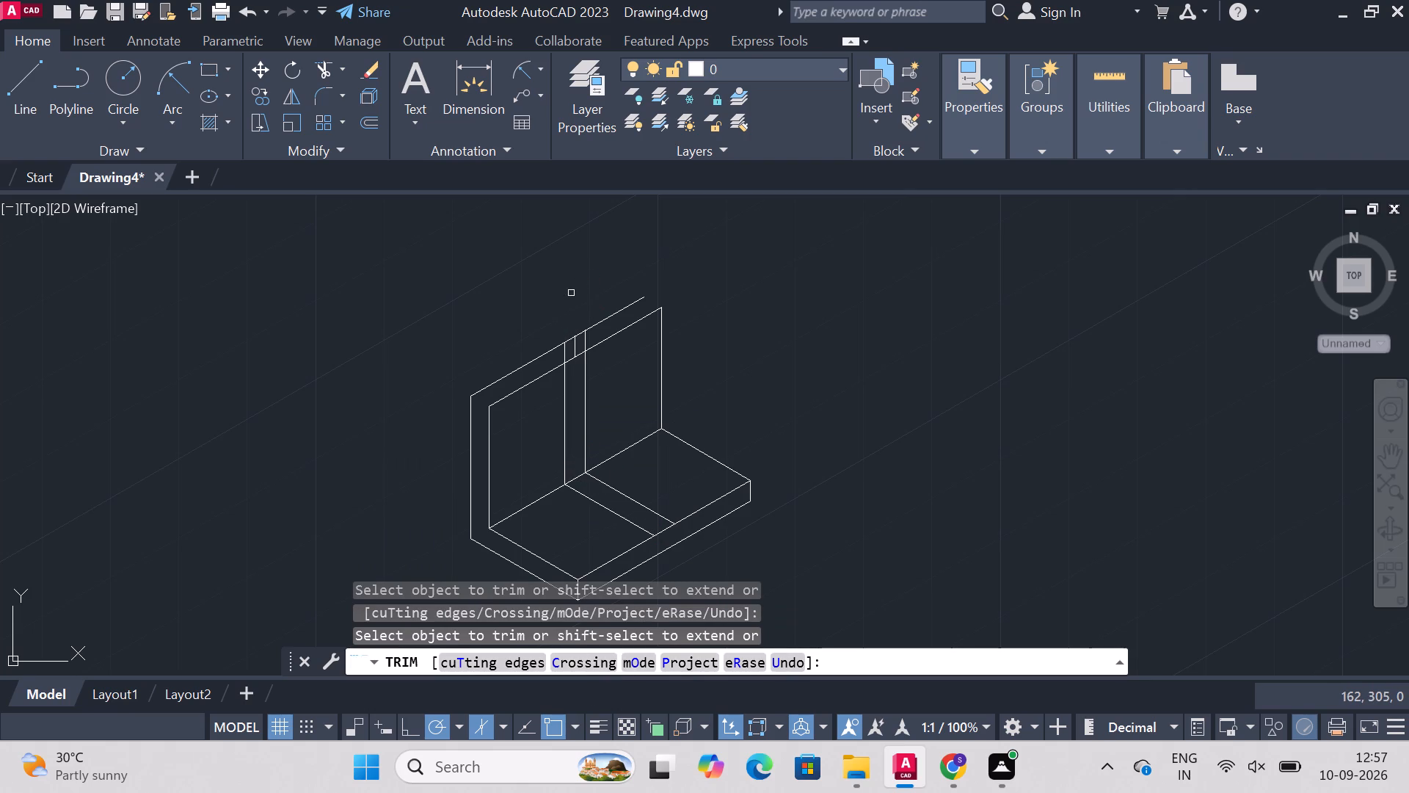
click(575, 343)
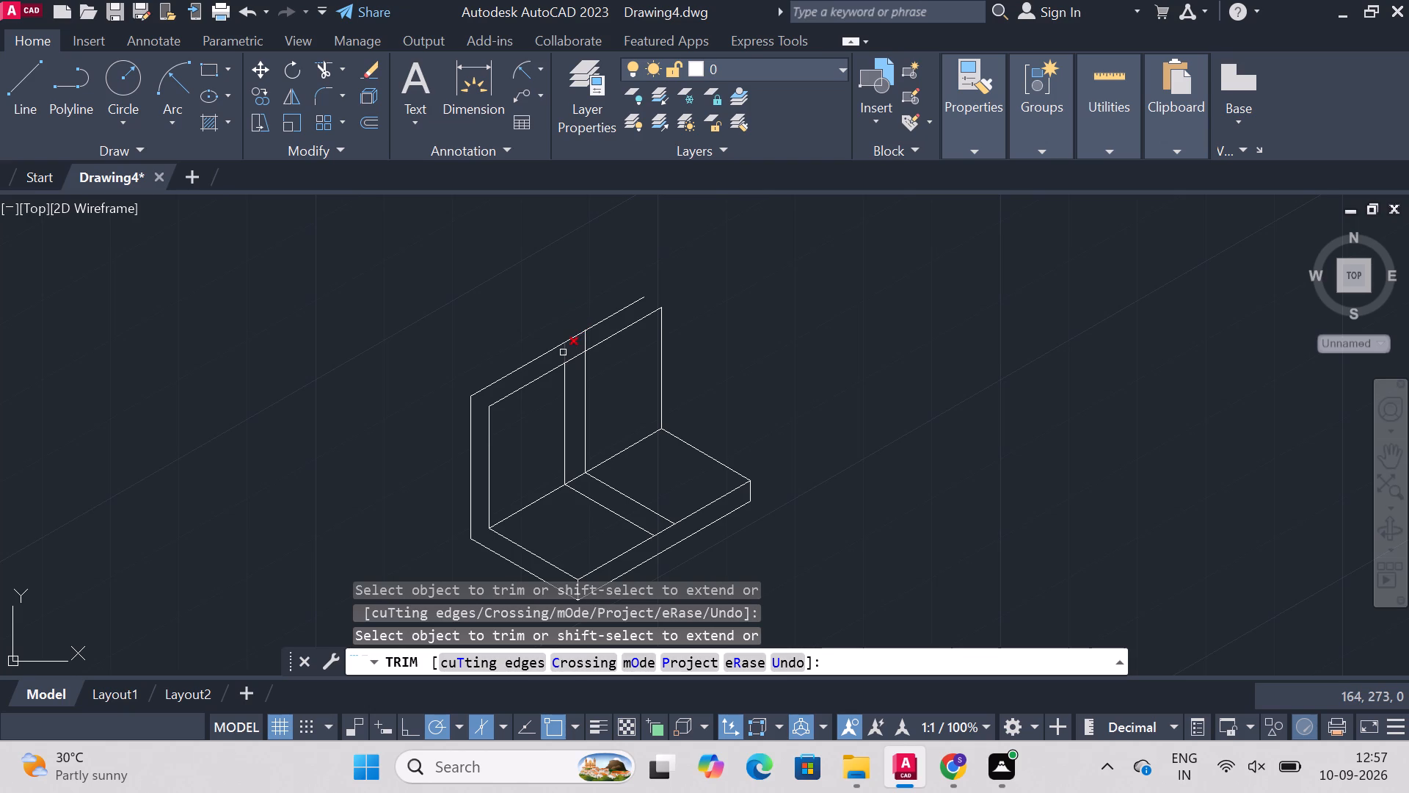
click(563, 352)
click(586, 338)
key(Escape)
key(Escape)
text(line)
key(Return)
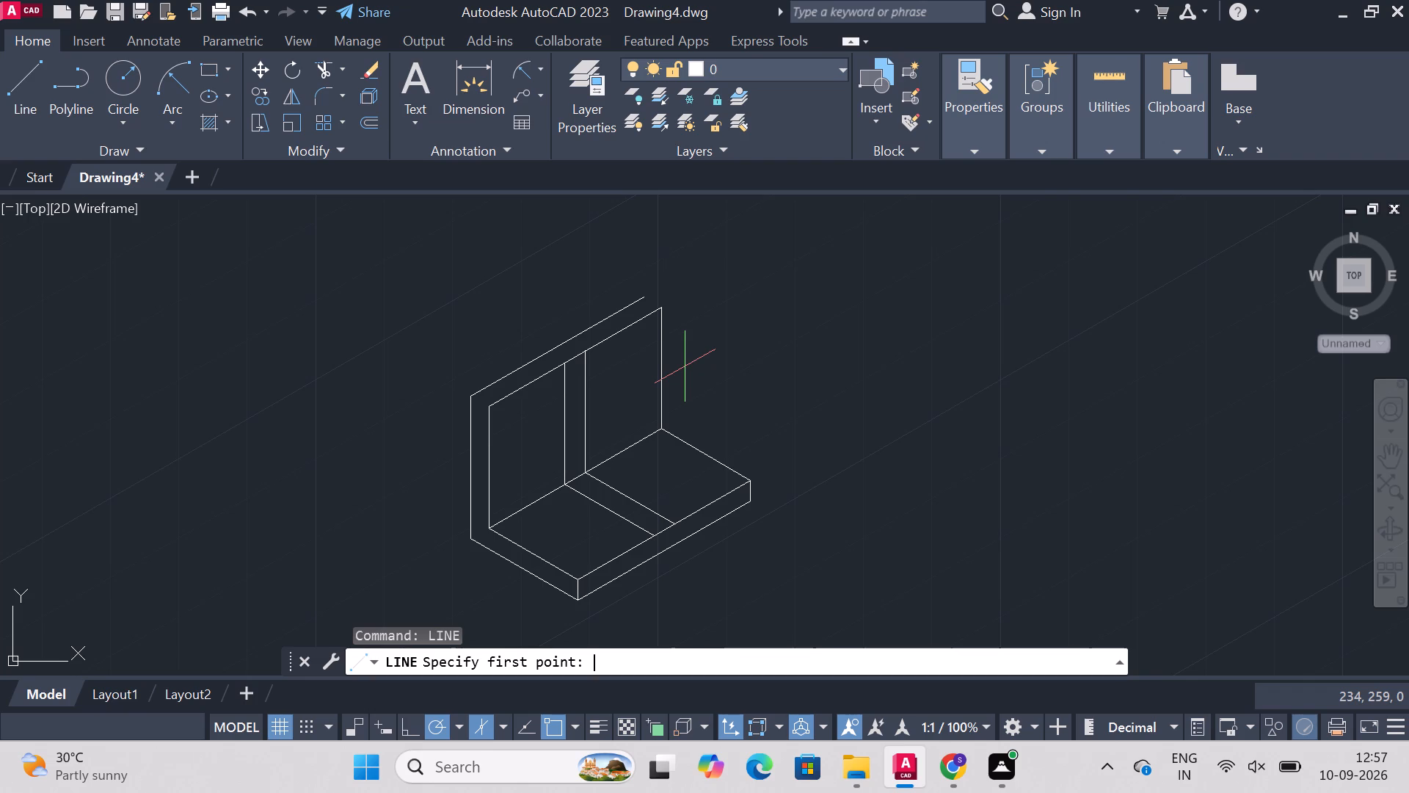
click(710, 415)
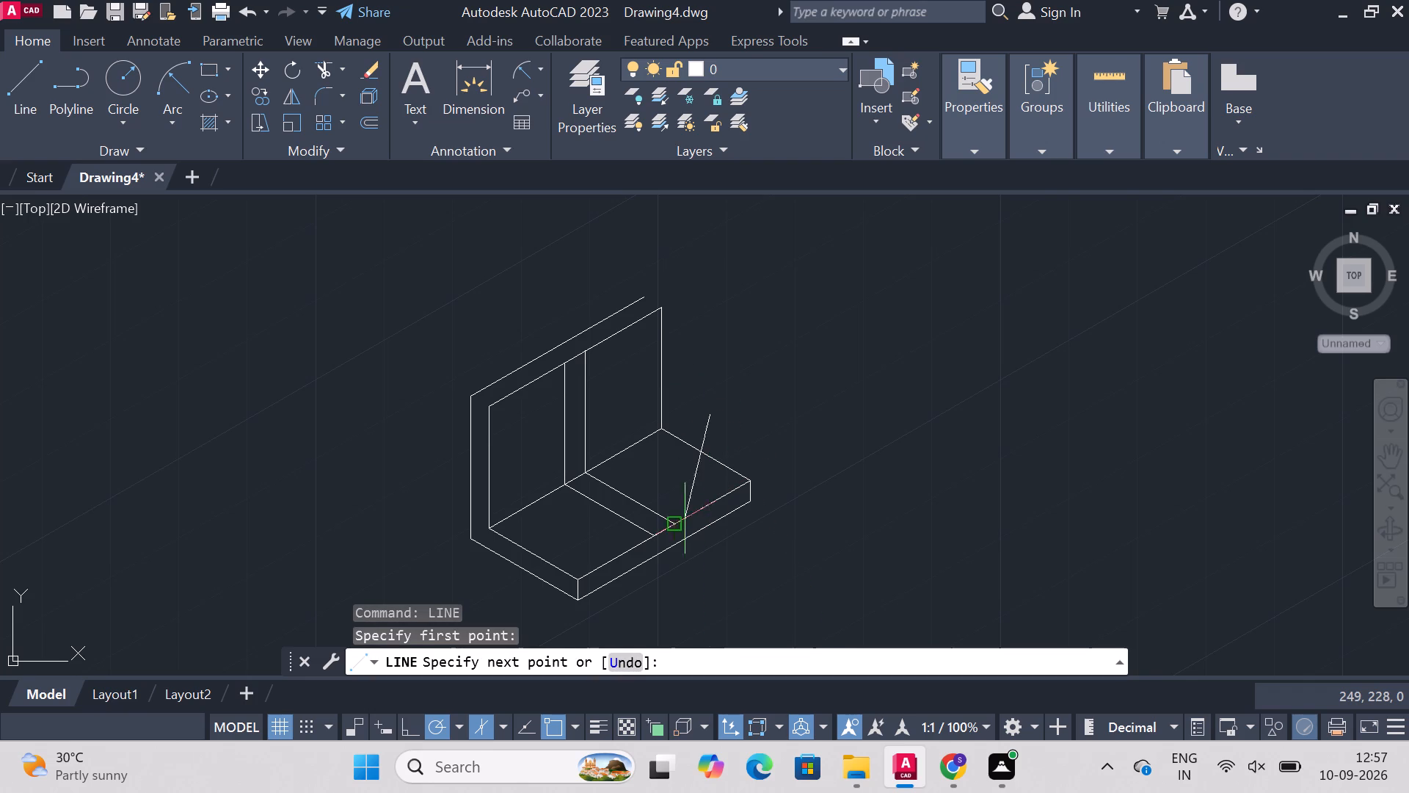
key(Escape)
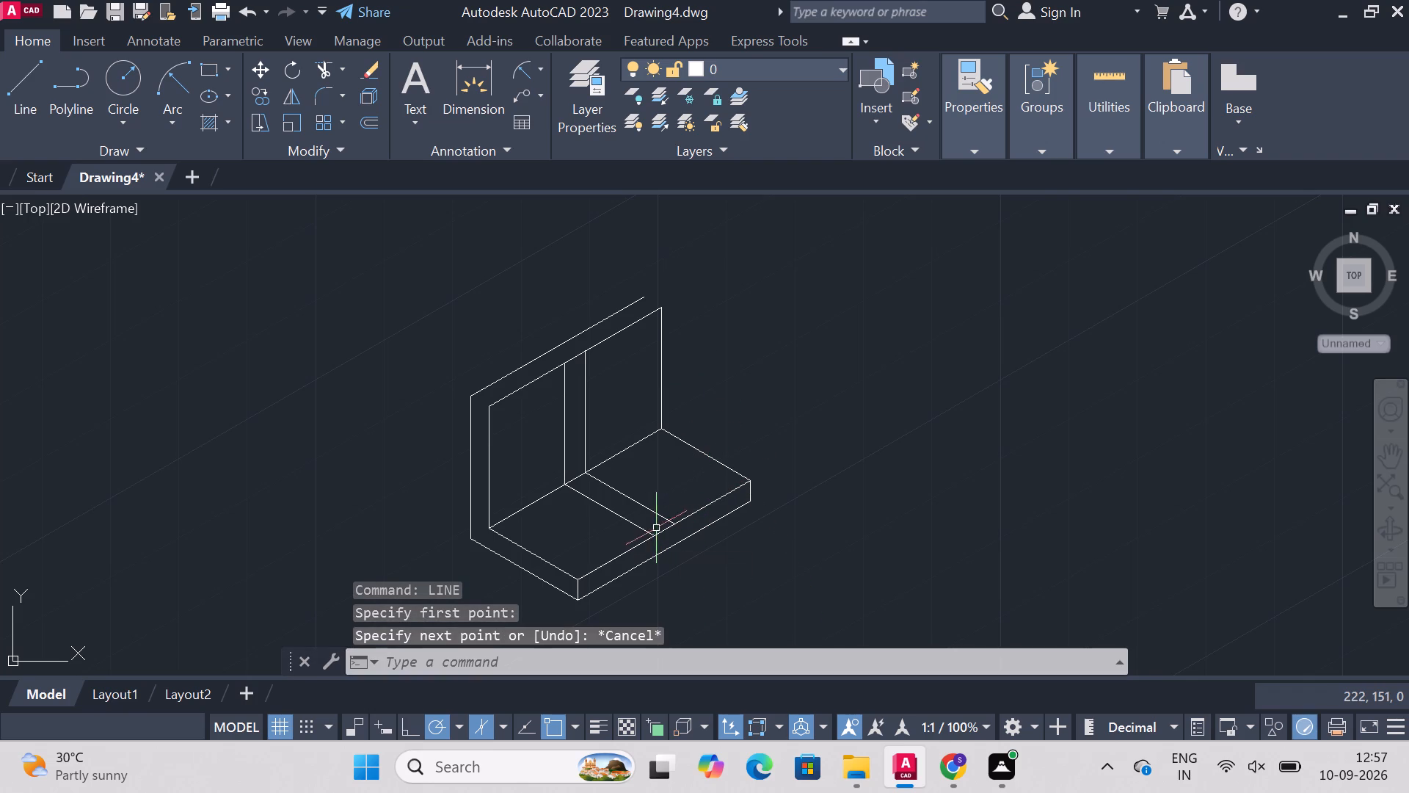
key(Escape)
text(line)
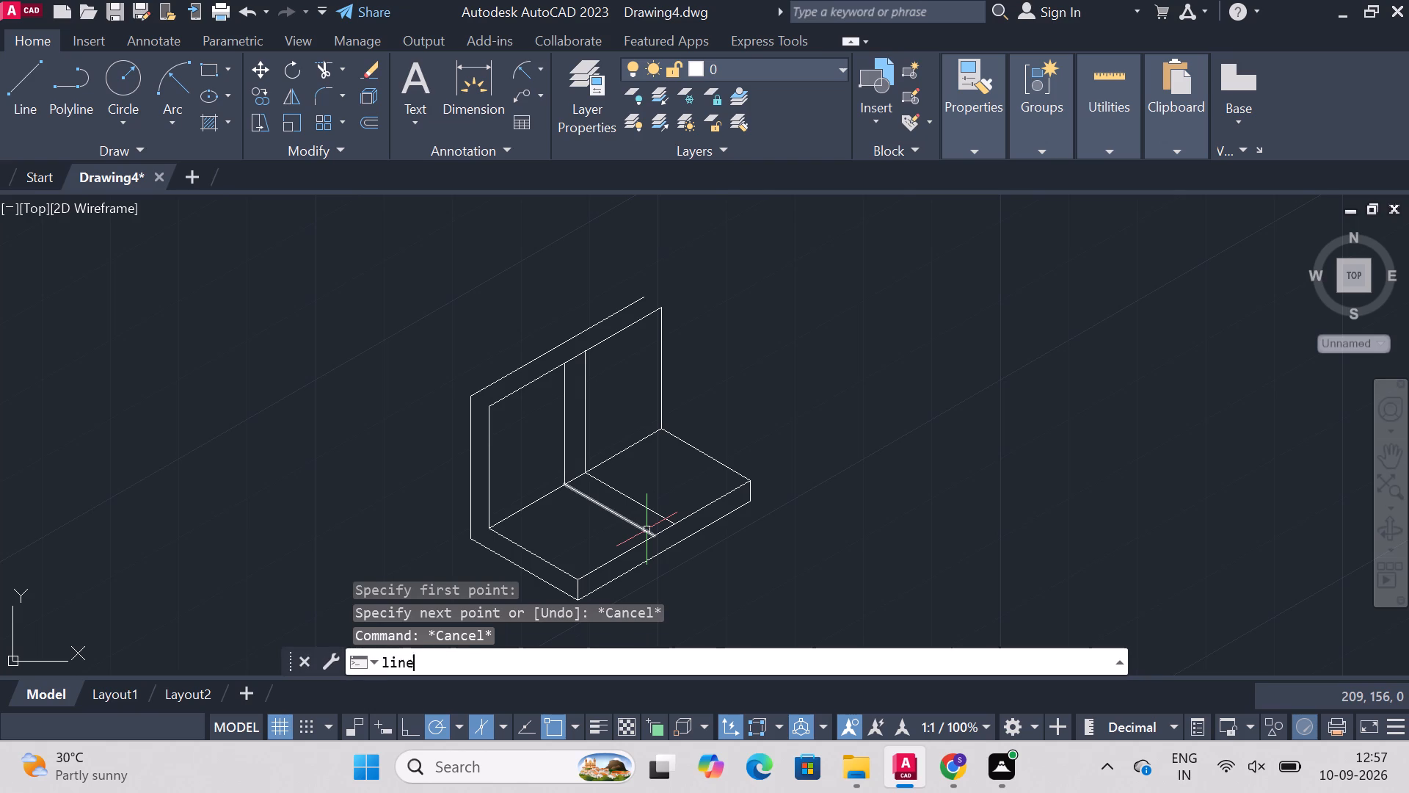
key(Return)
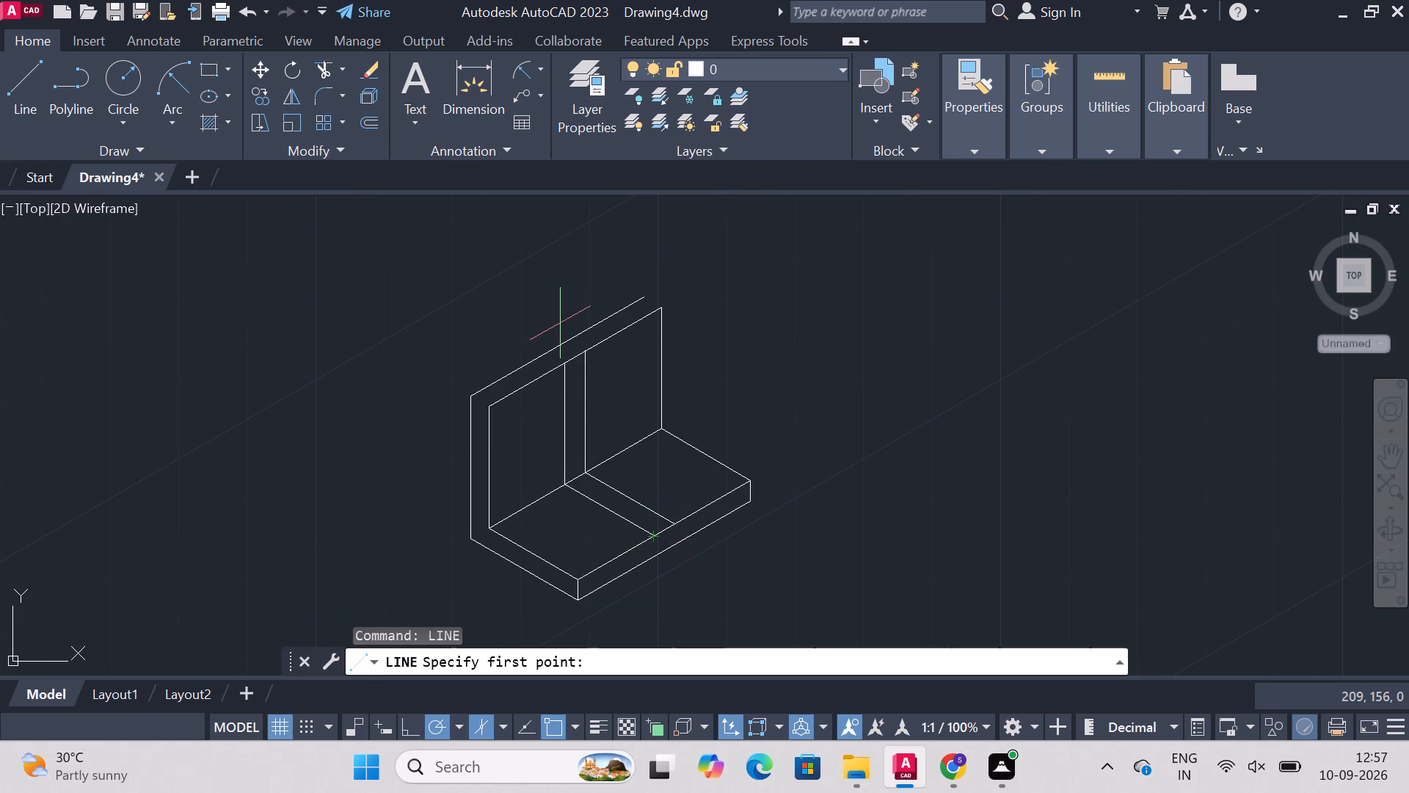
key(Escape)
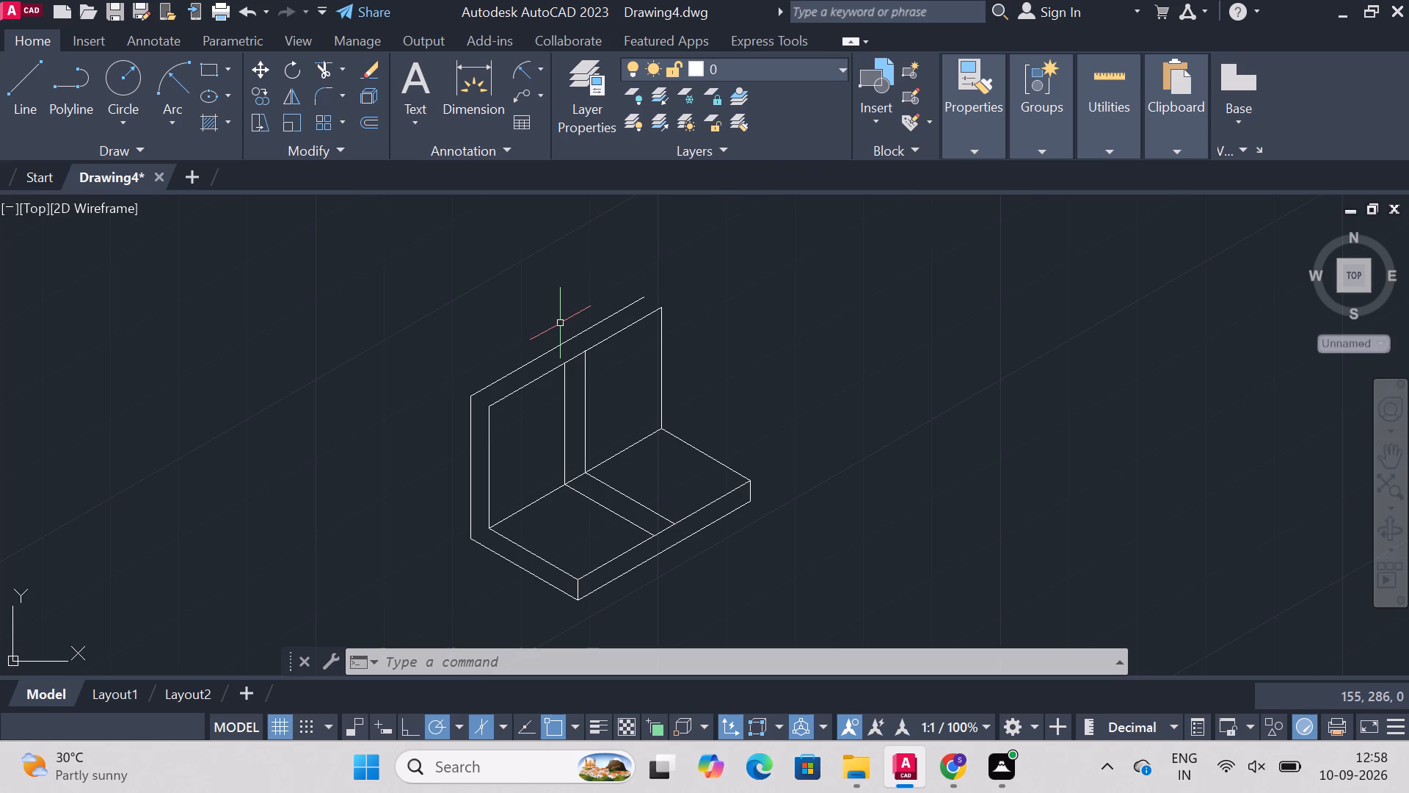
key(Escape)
Draw construction lines from the wall face's upper-left corner: outward along the top-edge direction, 25 down, back to the vertical edge, and 19 inward at 30°.
text(line)
key(Return)
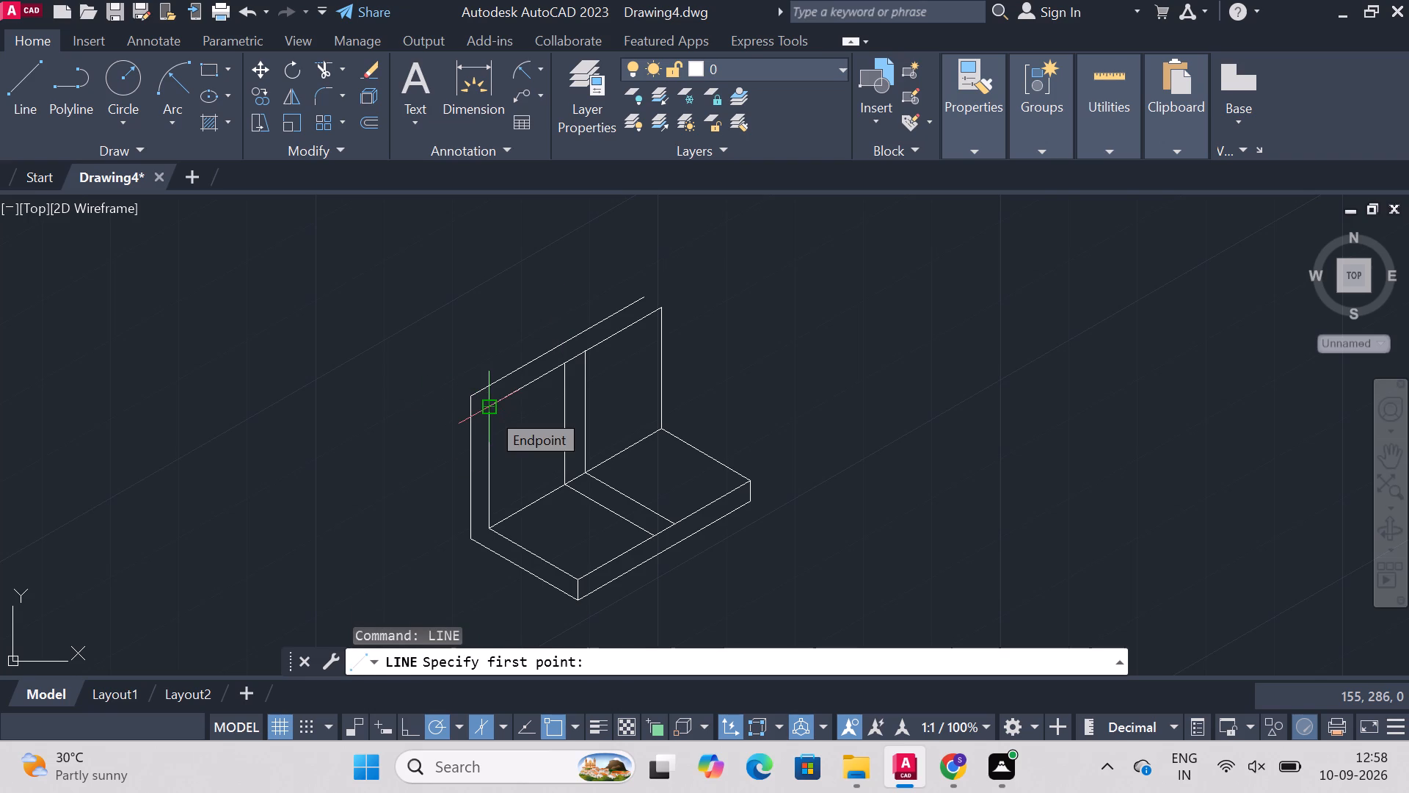
click(489, 410)
click(432, 438)
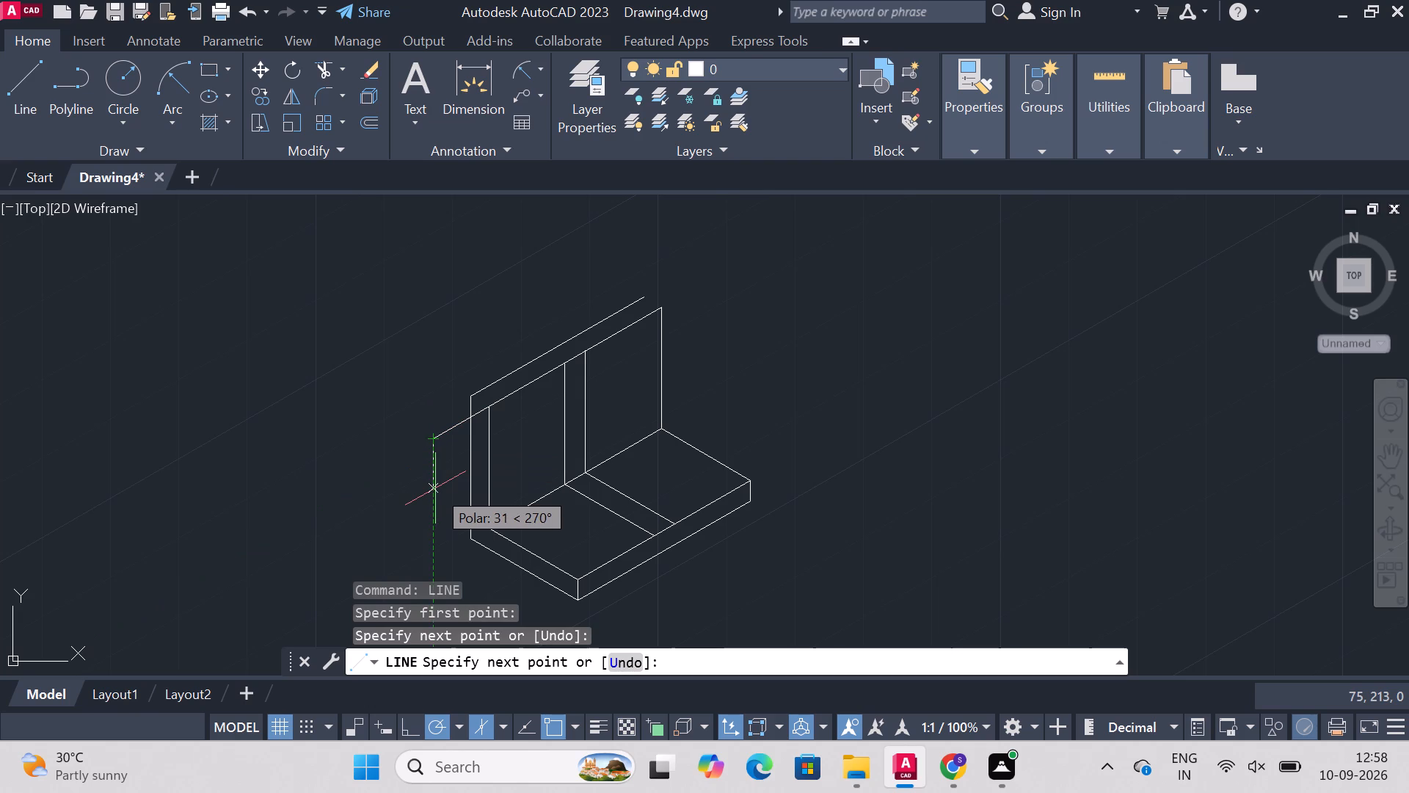
text(25)
key(Return)
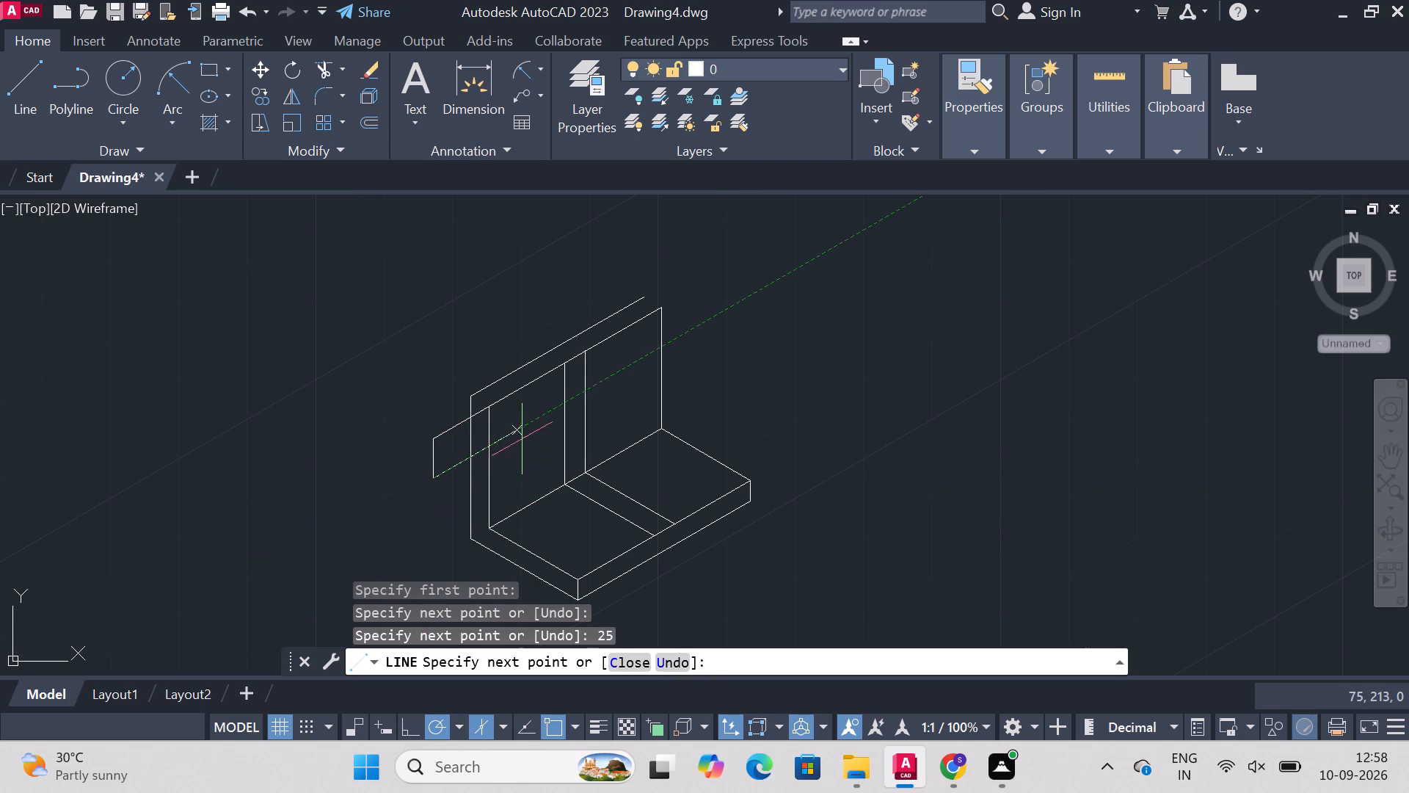
click(489, 444)
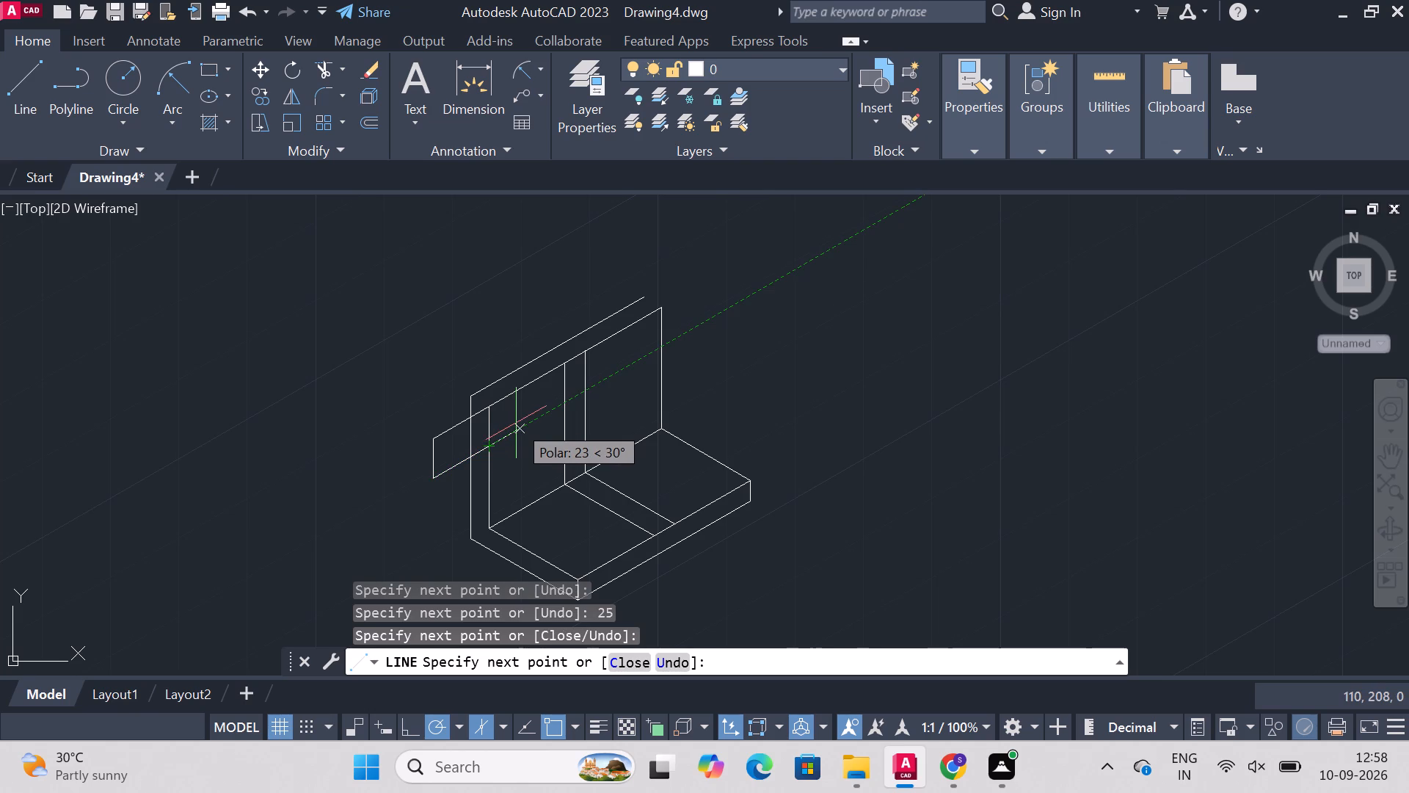
text(19)
key(Return)
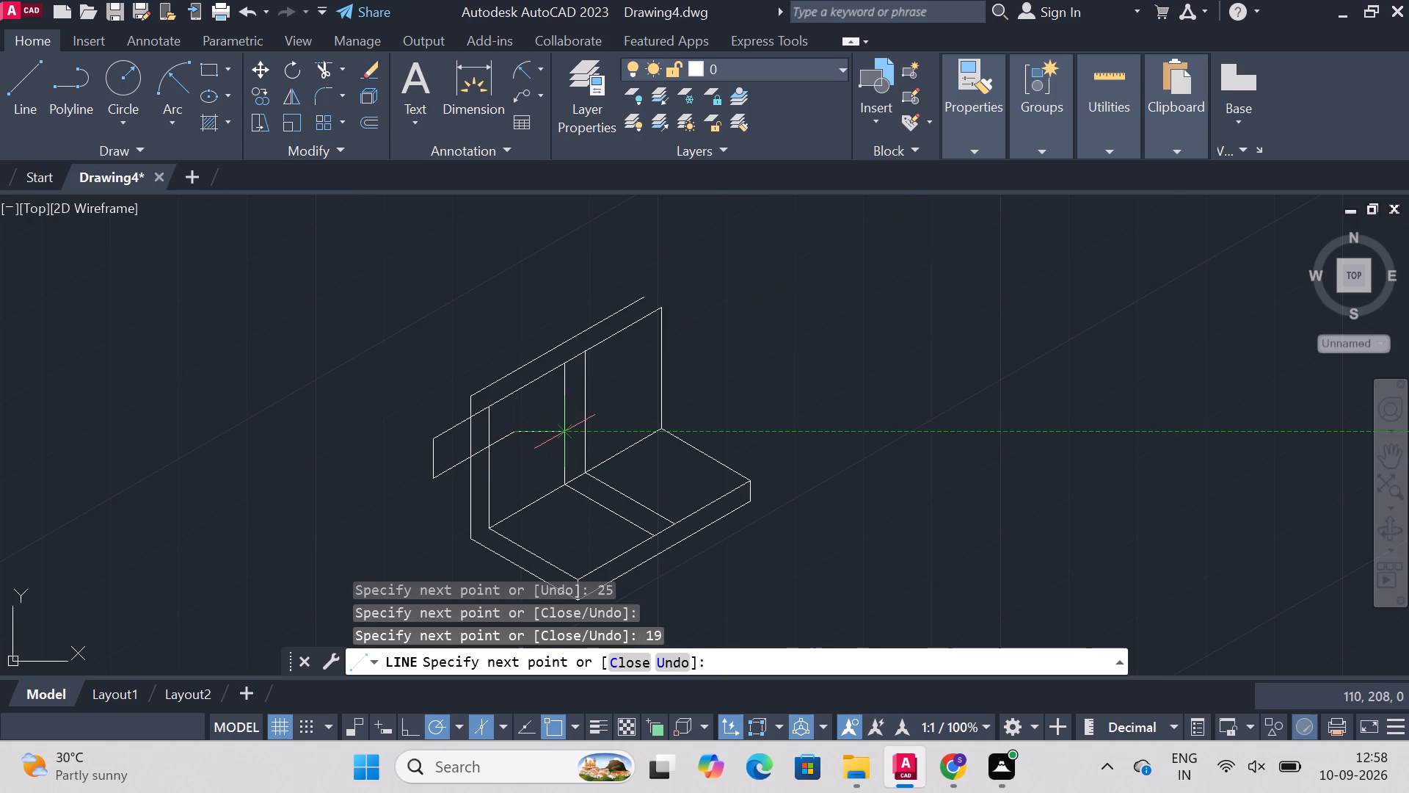
key(Escape)
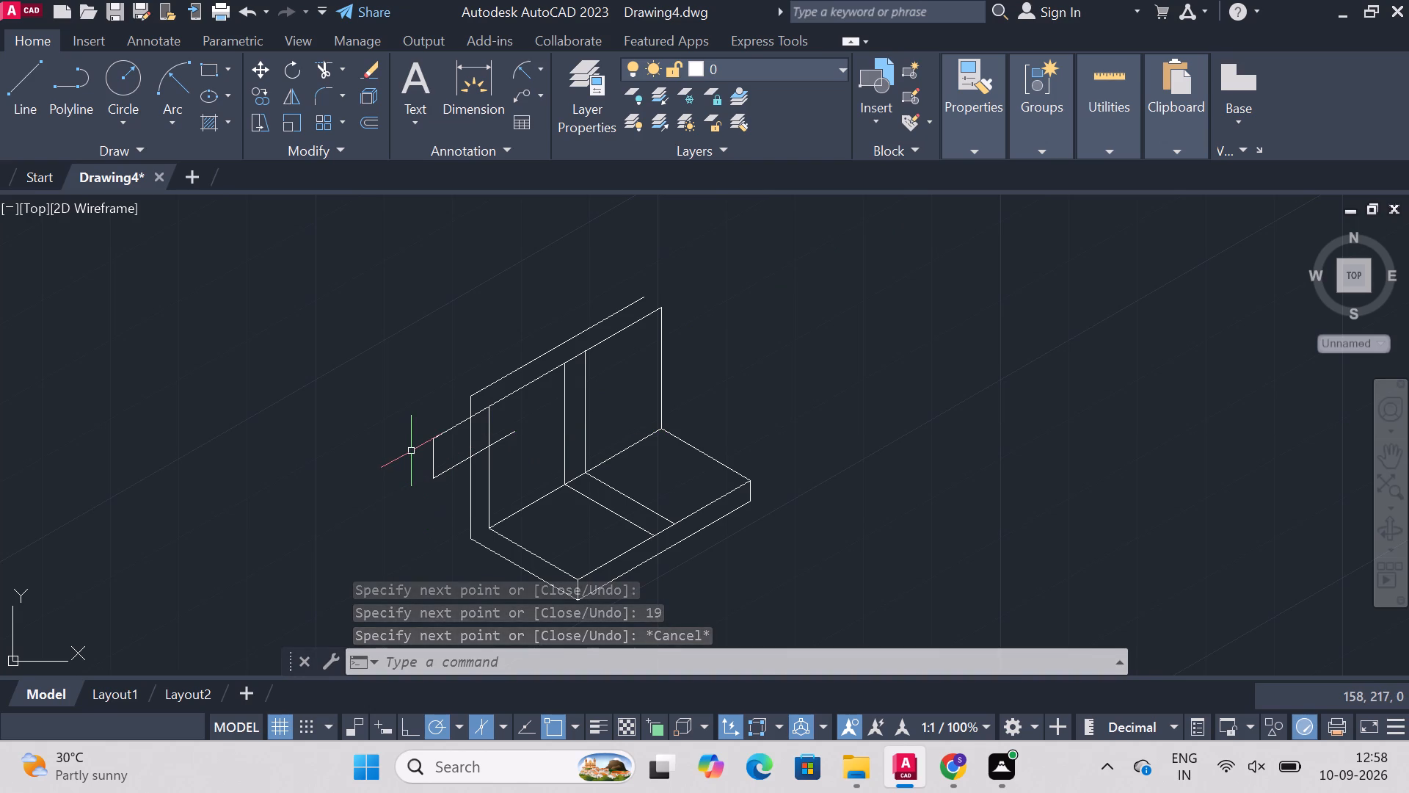
key(Escape)
Delete the three construction lines outside the wall face, keeping only the 19-unit line inside it.
click(432, 460)
key(Delete)
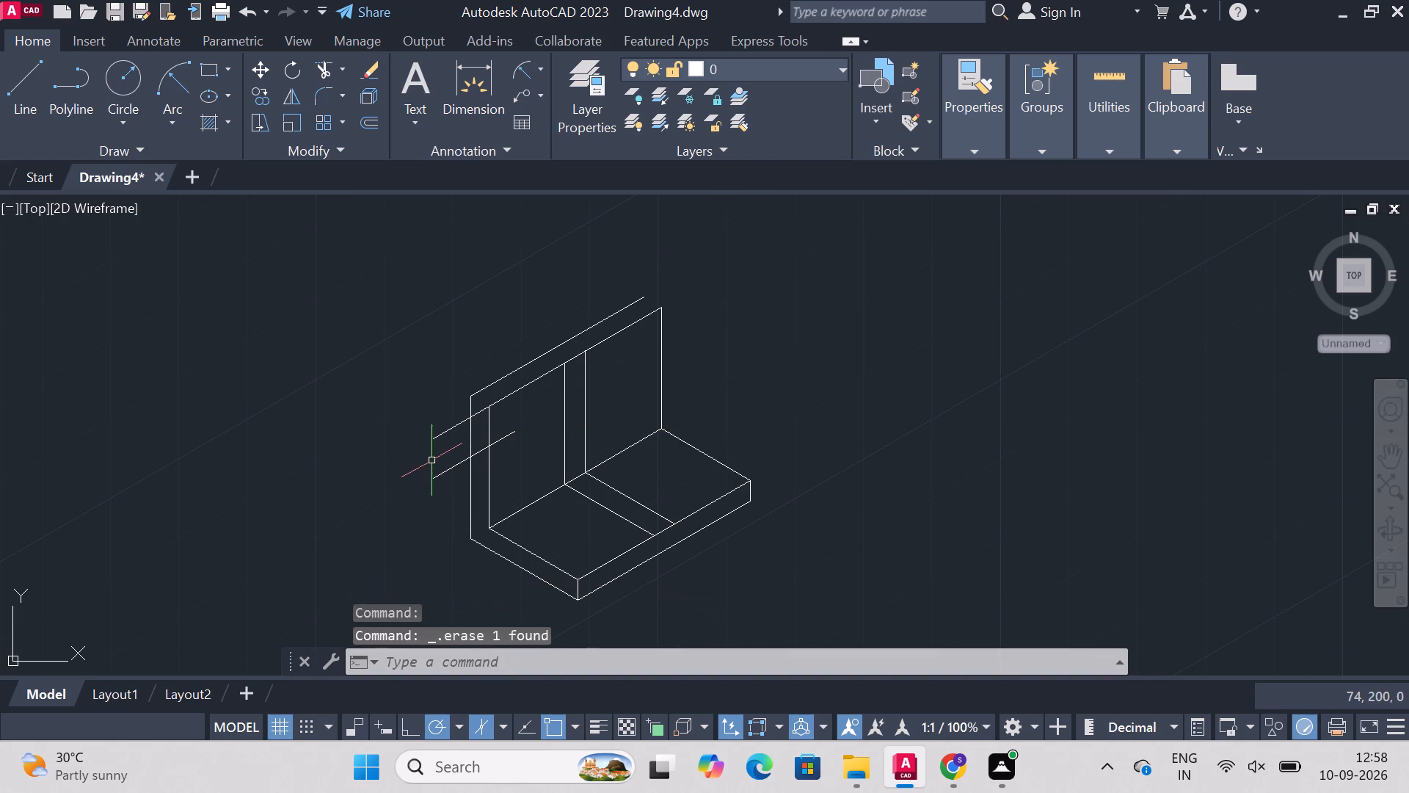
click(442, 435)
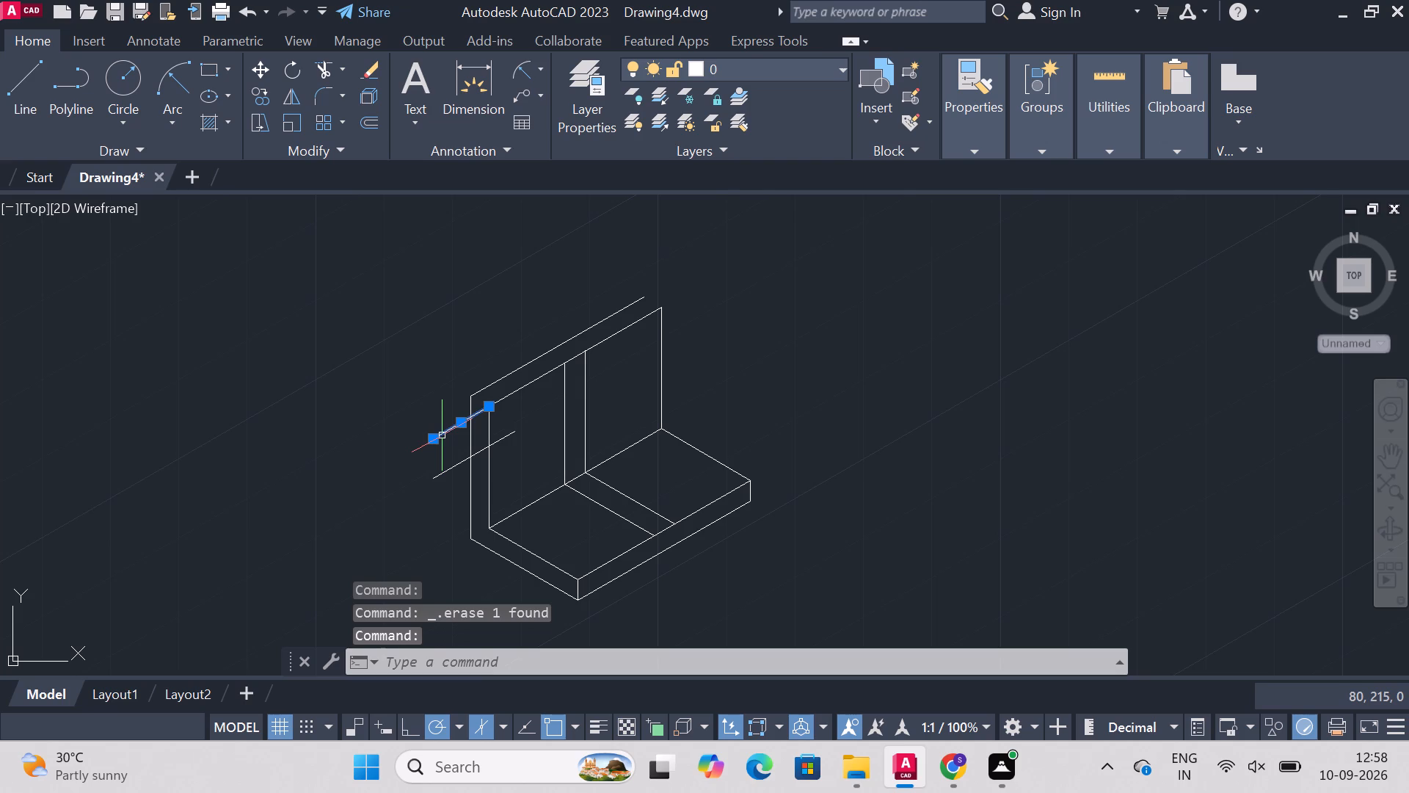
key(Delete)
click(448, 468)
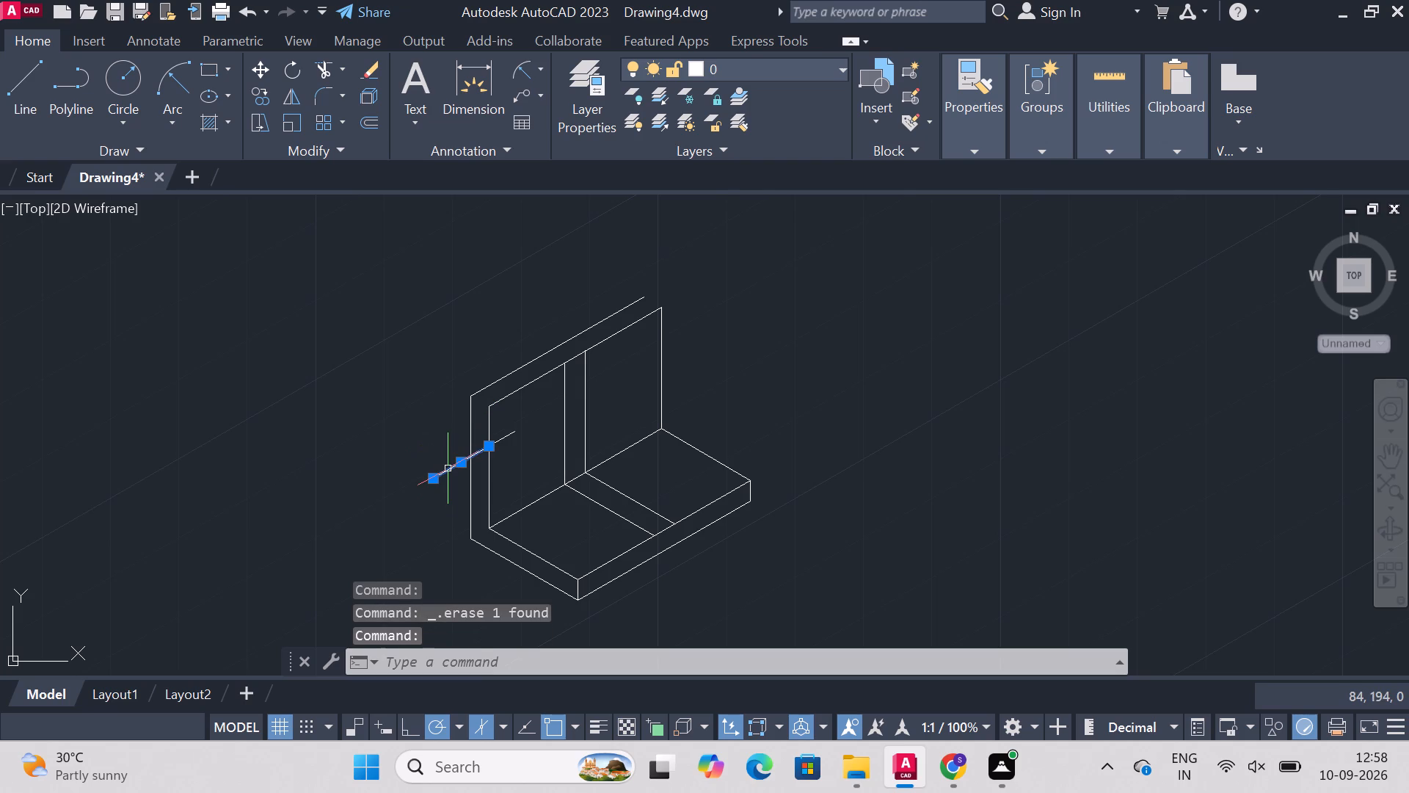
key(Delete)
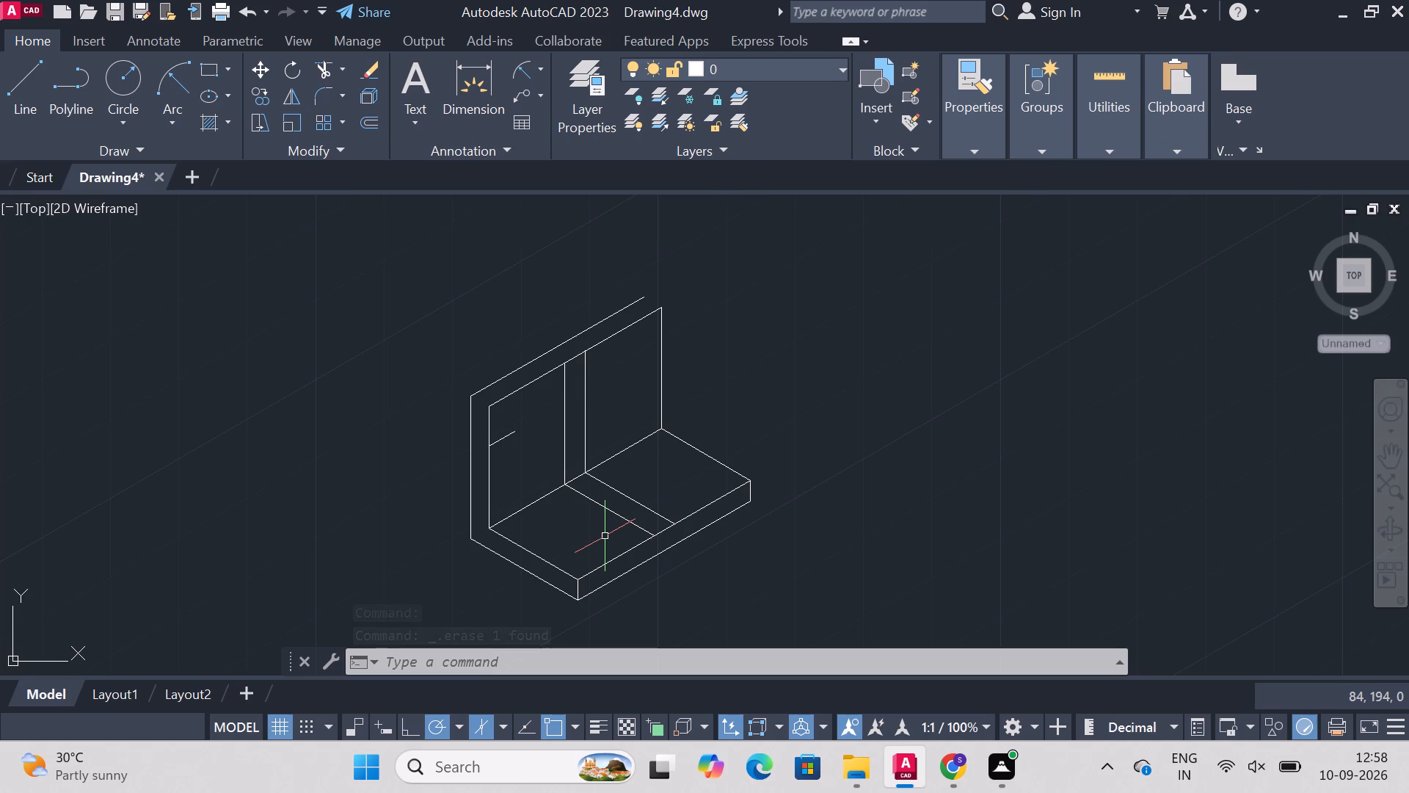
Draw an isocircle of diameter 18 on the wall face, centred on the free end of the 19-unit line.
text(el)
key(Return)
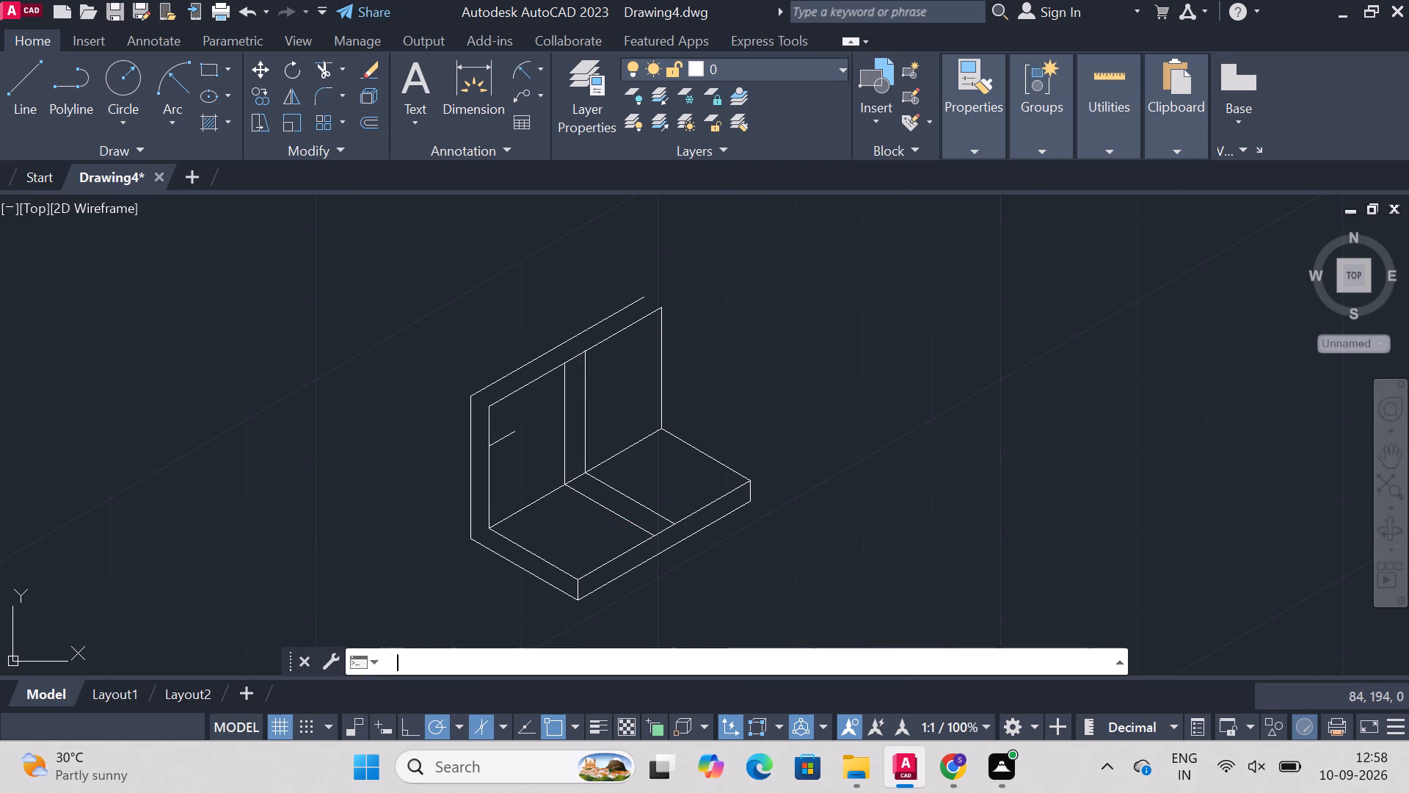
text(iso)
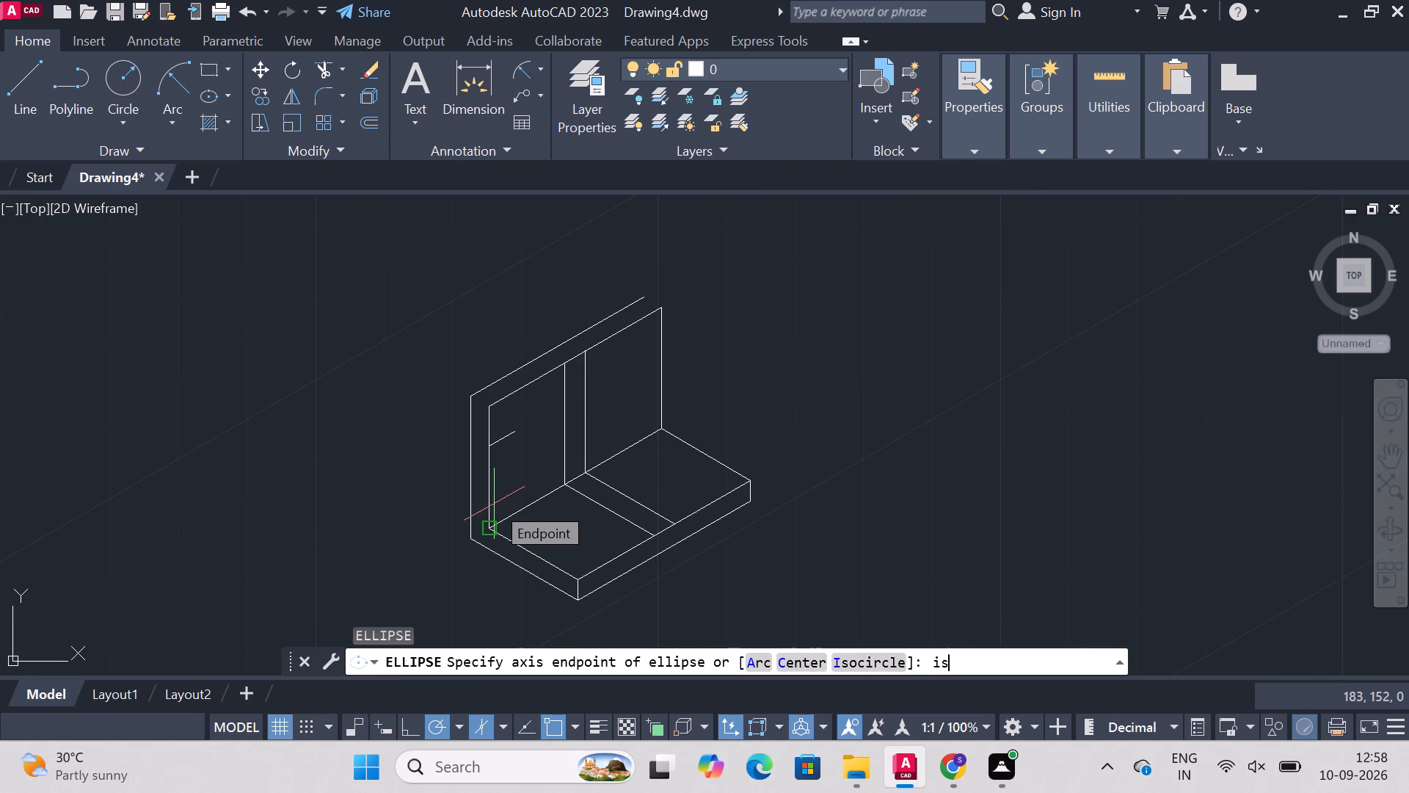
key(Return)
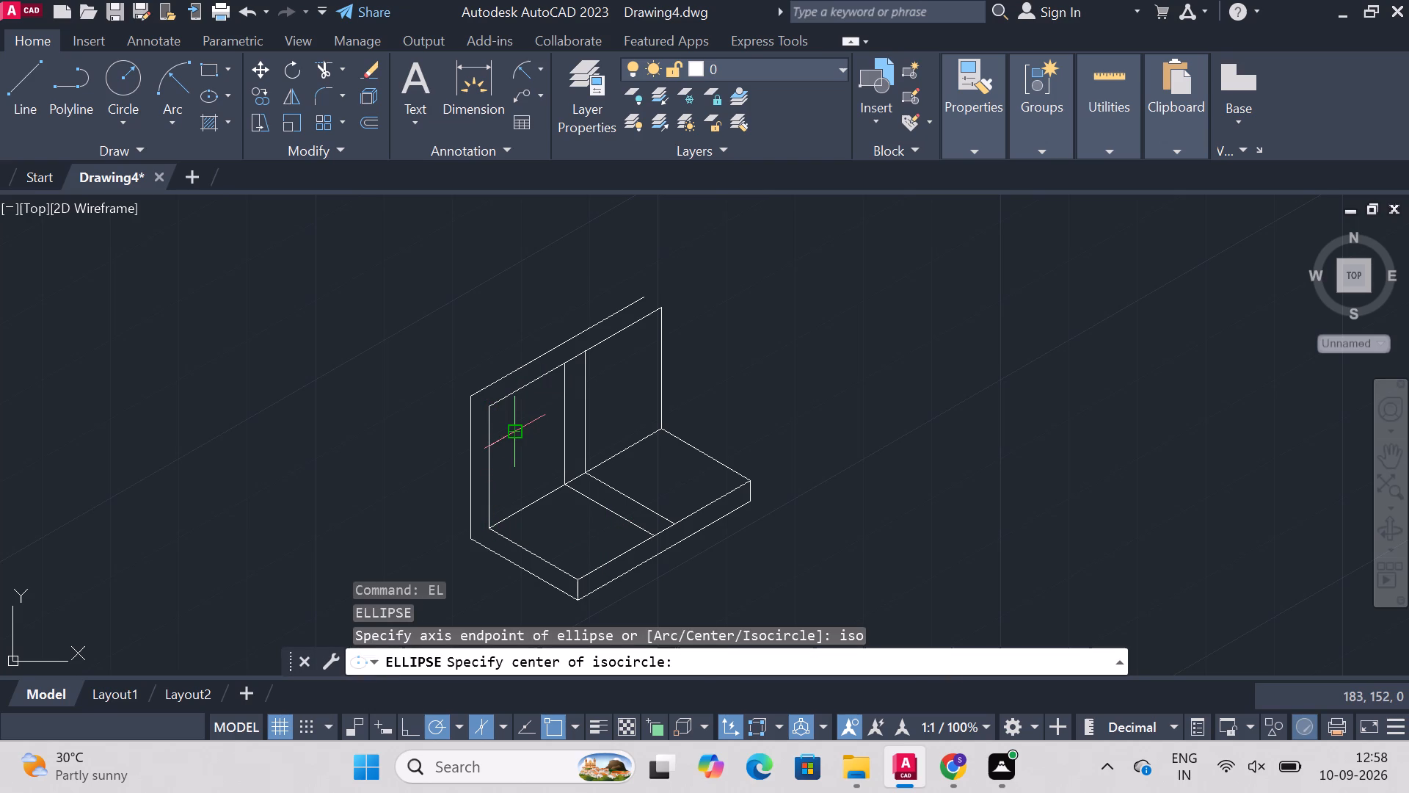
click(517, 428)
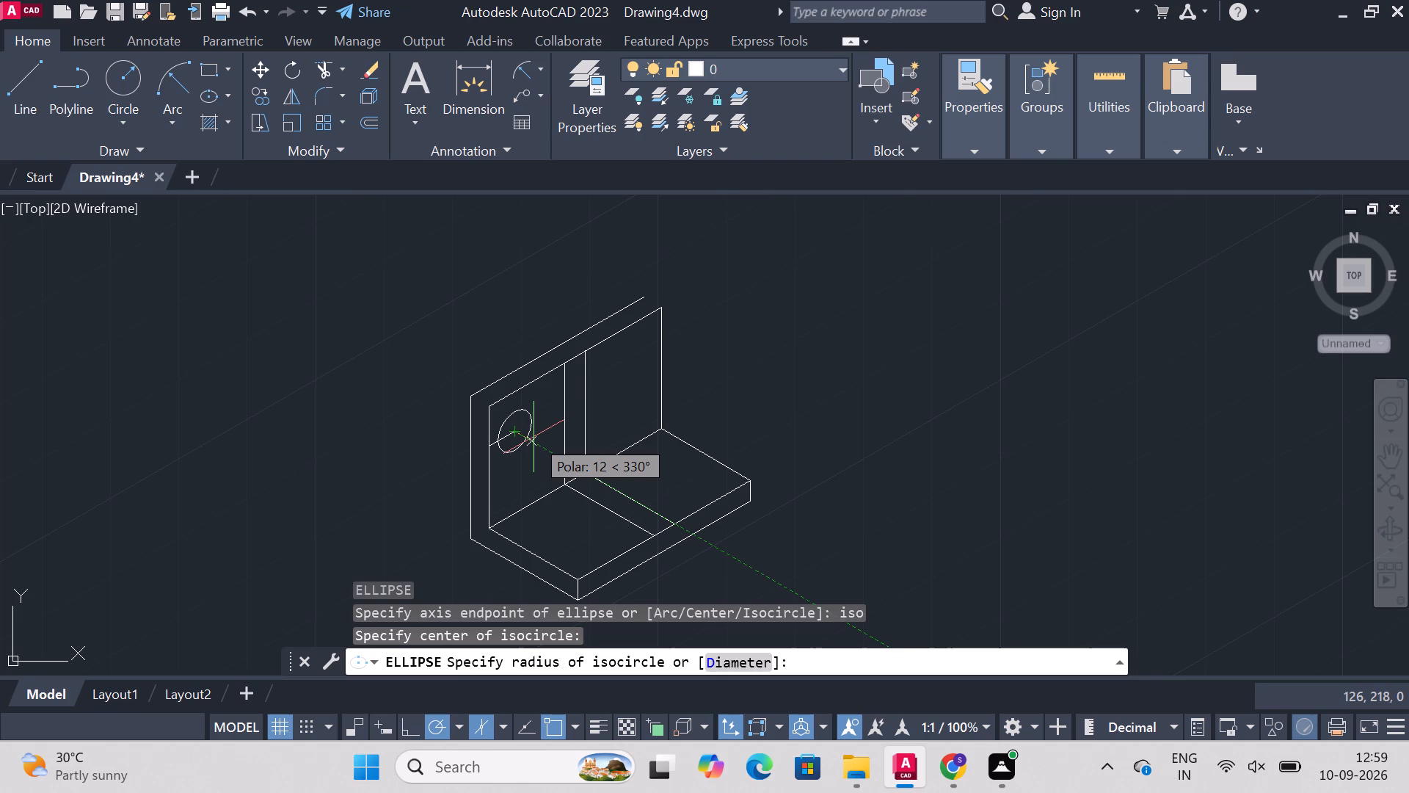
key(d)
key(Return)
text(18)
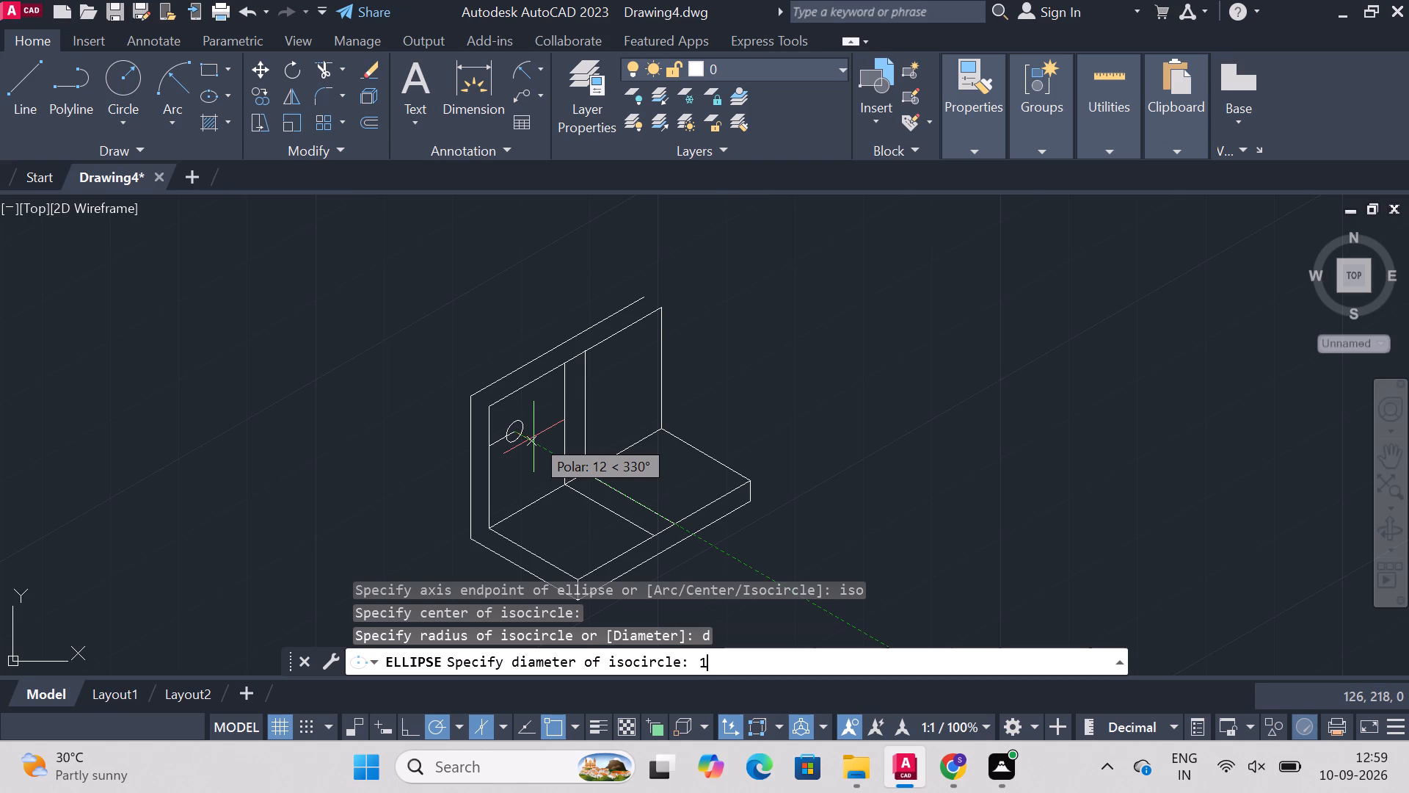
key(Return)
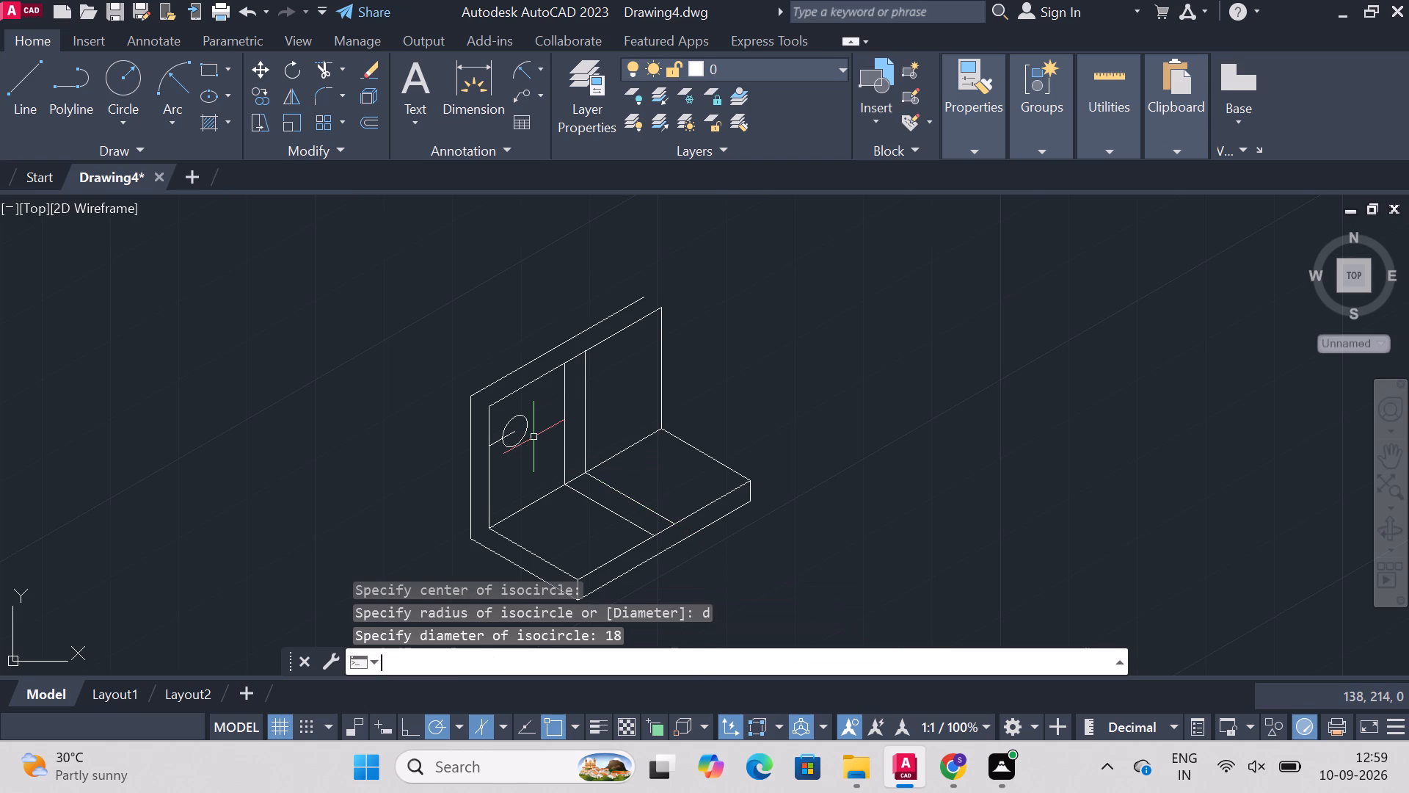
key(Escape)
Delete the 19-unit locating line running to the isocircle's centre.
click(512, 435)
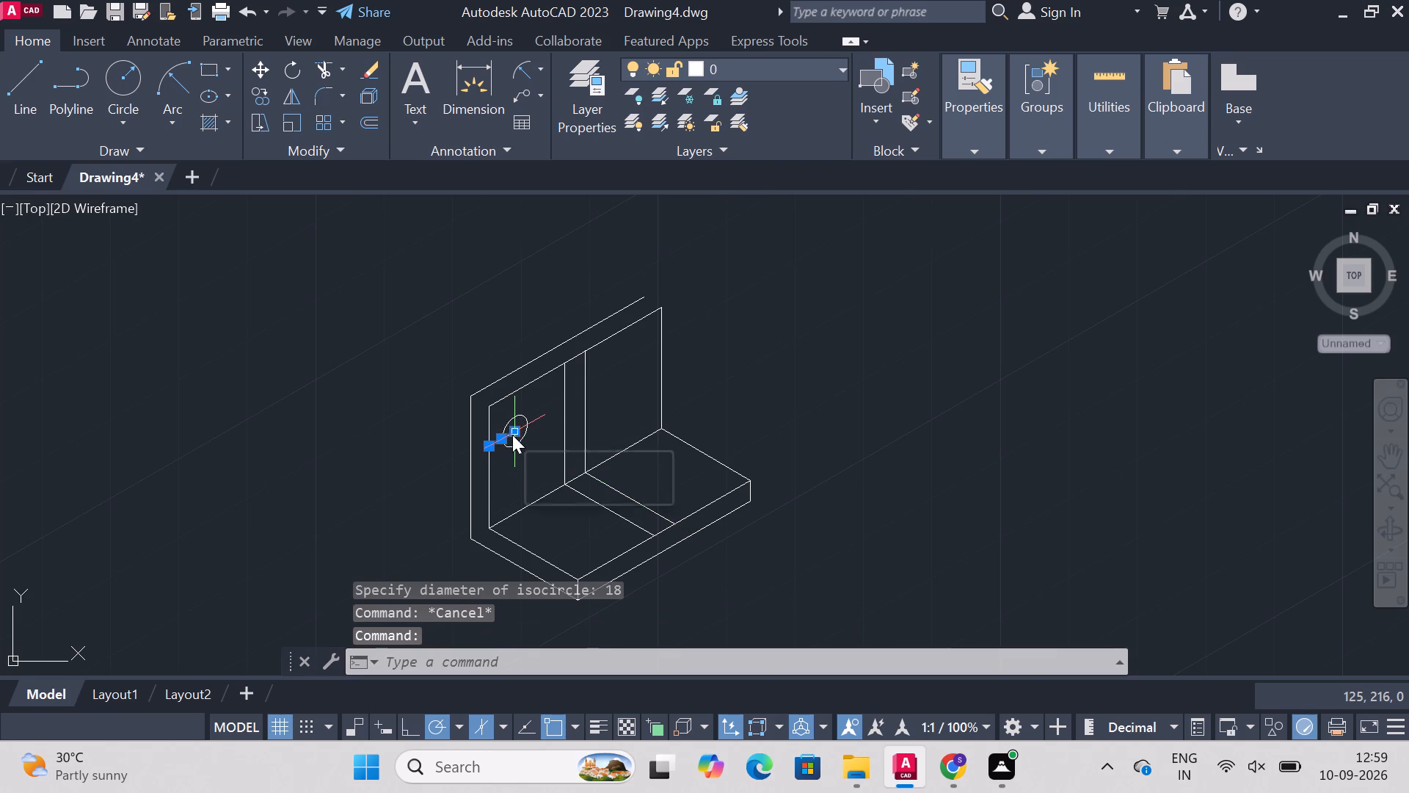
key(Delete)
key(Escape)
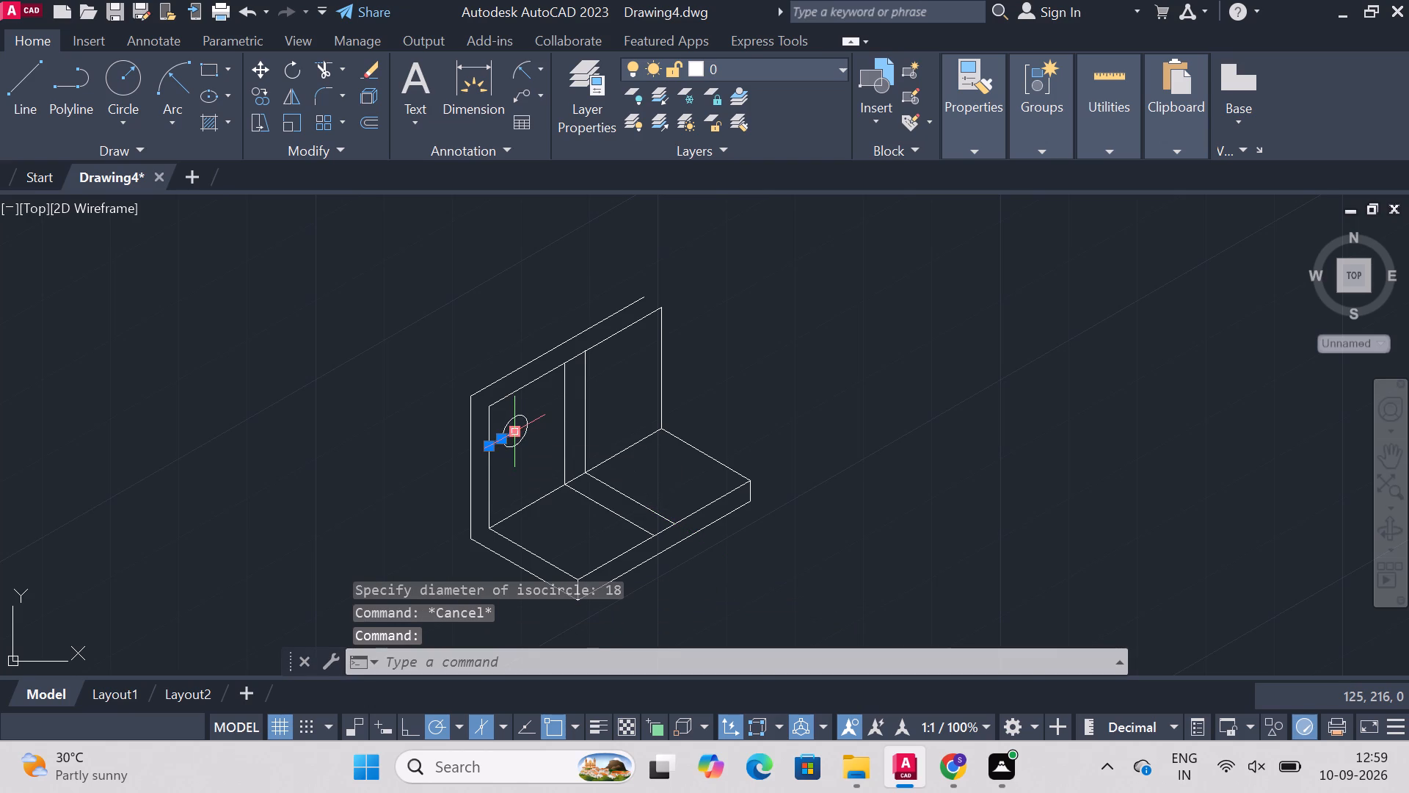
key(Delete)
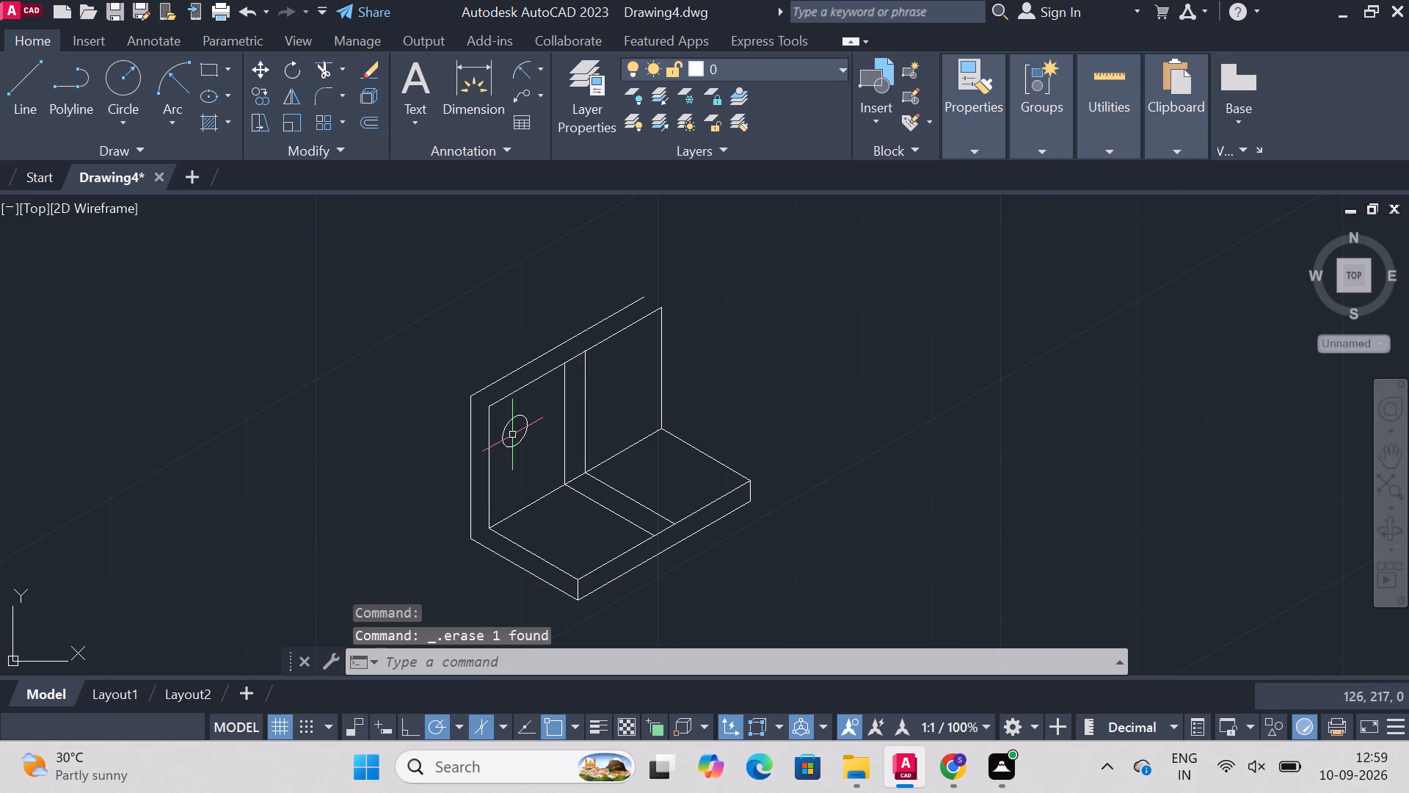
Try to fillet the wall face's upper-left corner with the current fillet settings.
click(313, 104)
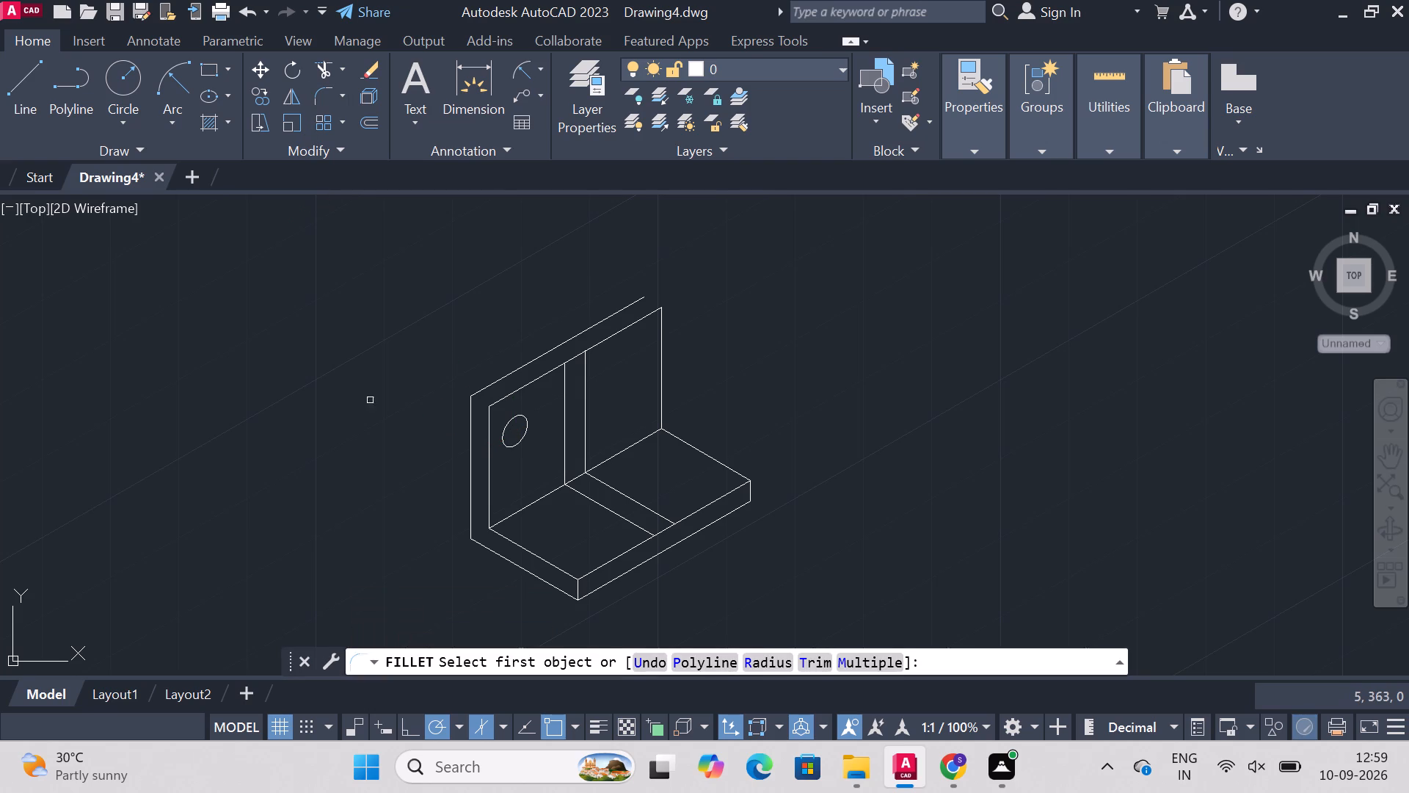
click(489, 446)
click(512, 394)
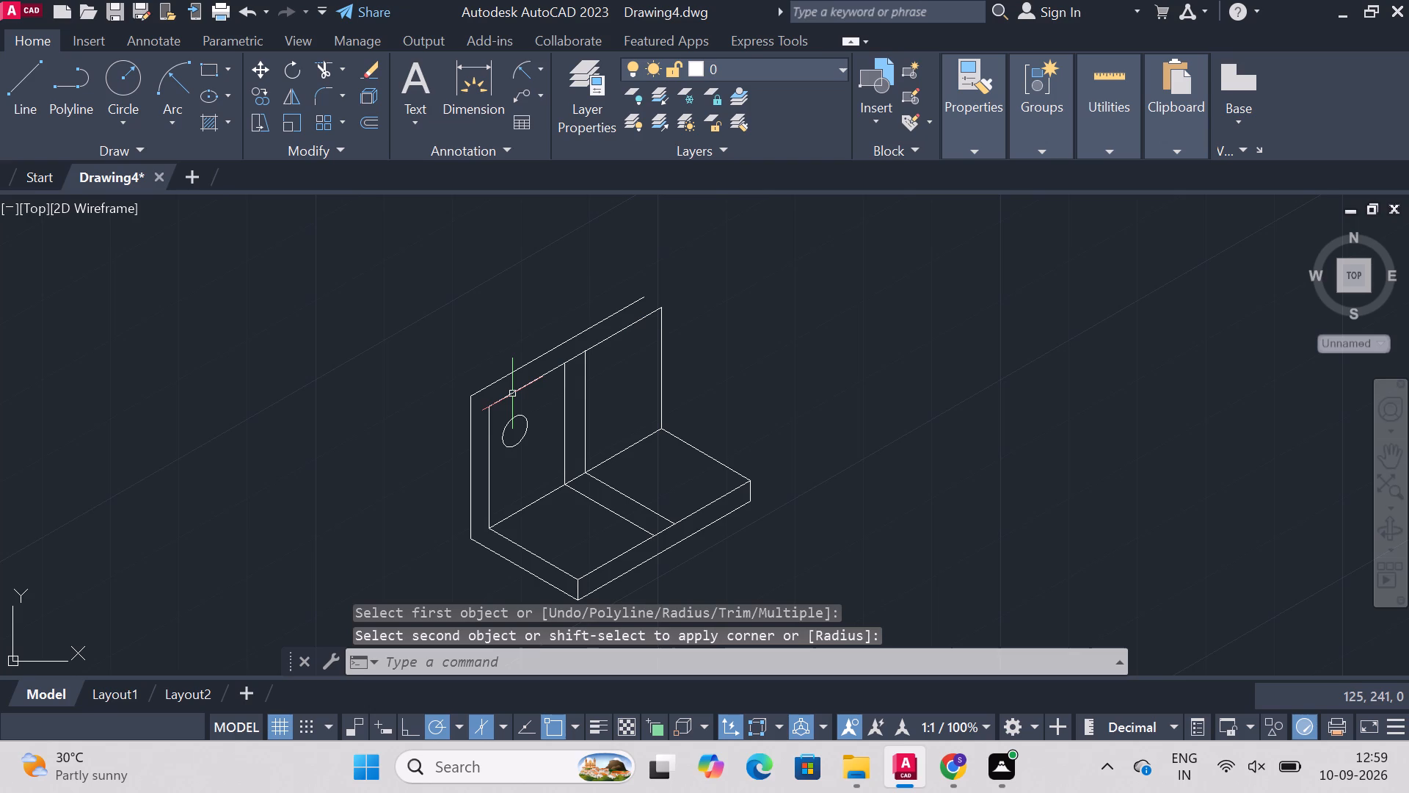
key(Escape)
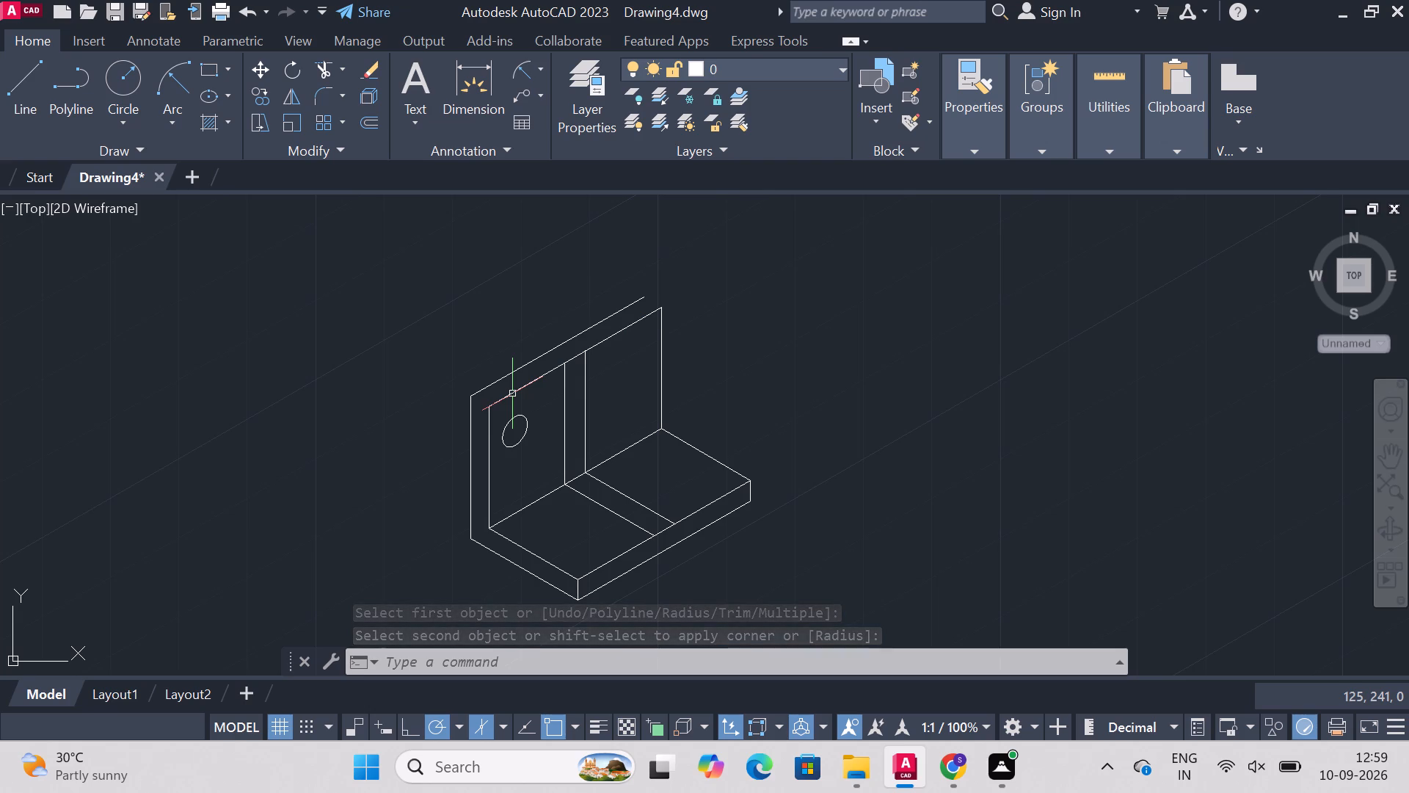
Fillet the wall face's upper-left corner between its vertical and top edges with radius 25.
click(316, 98)
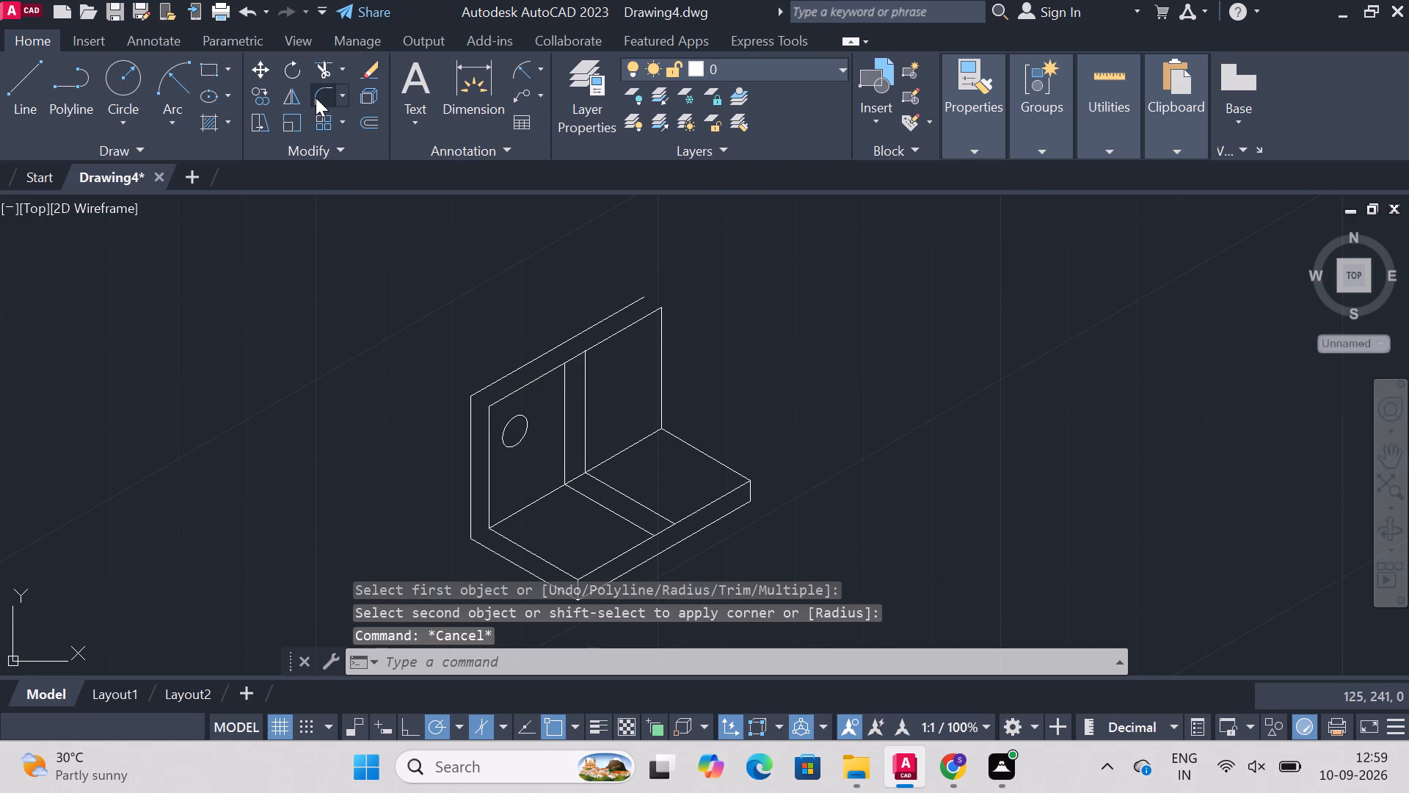
click(342, 100)
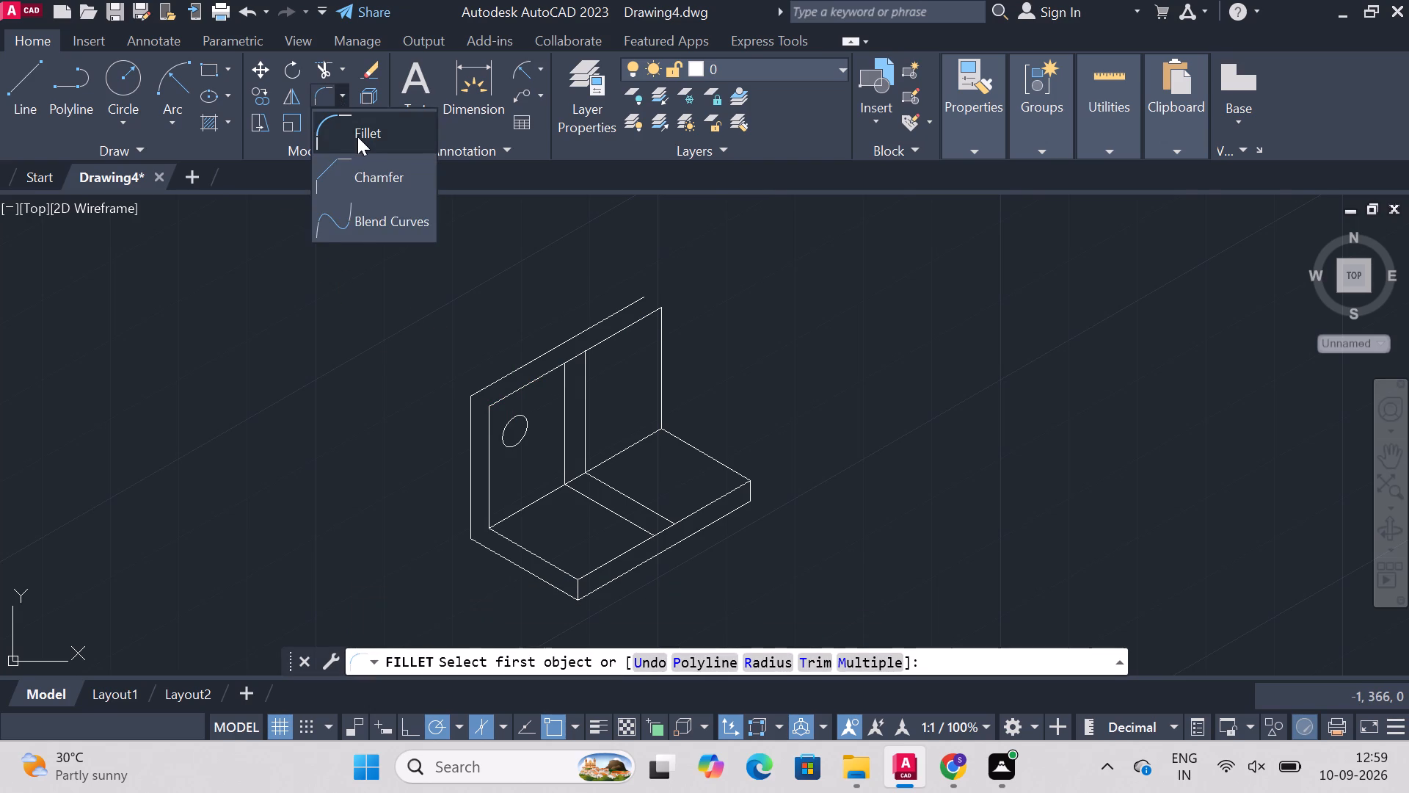
click(357, 137)
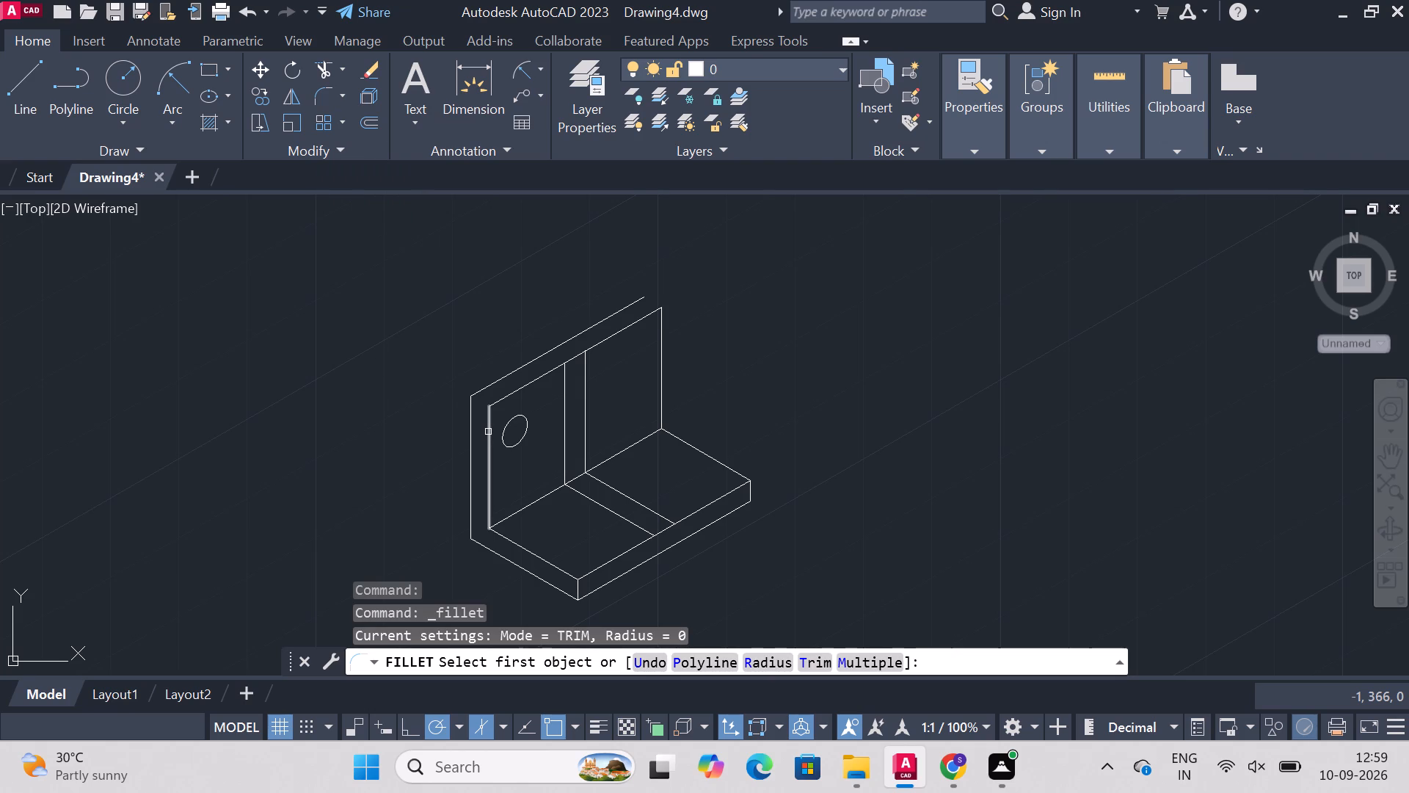
key(r)
key(Return)
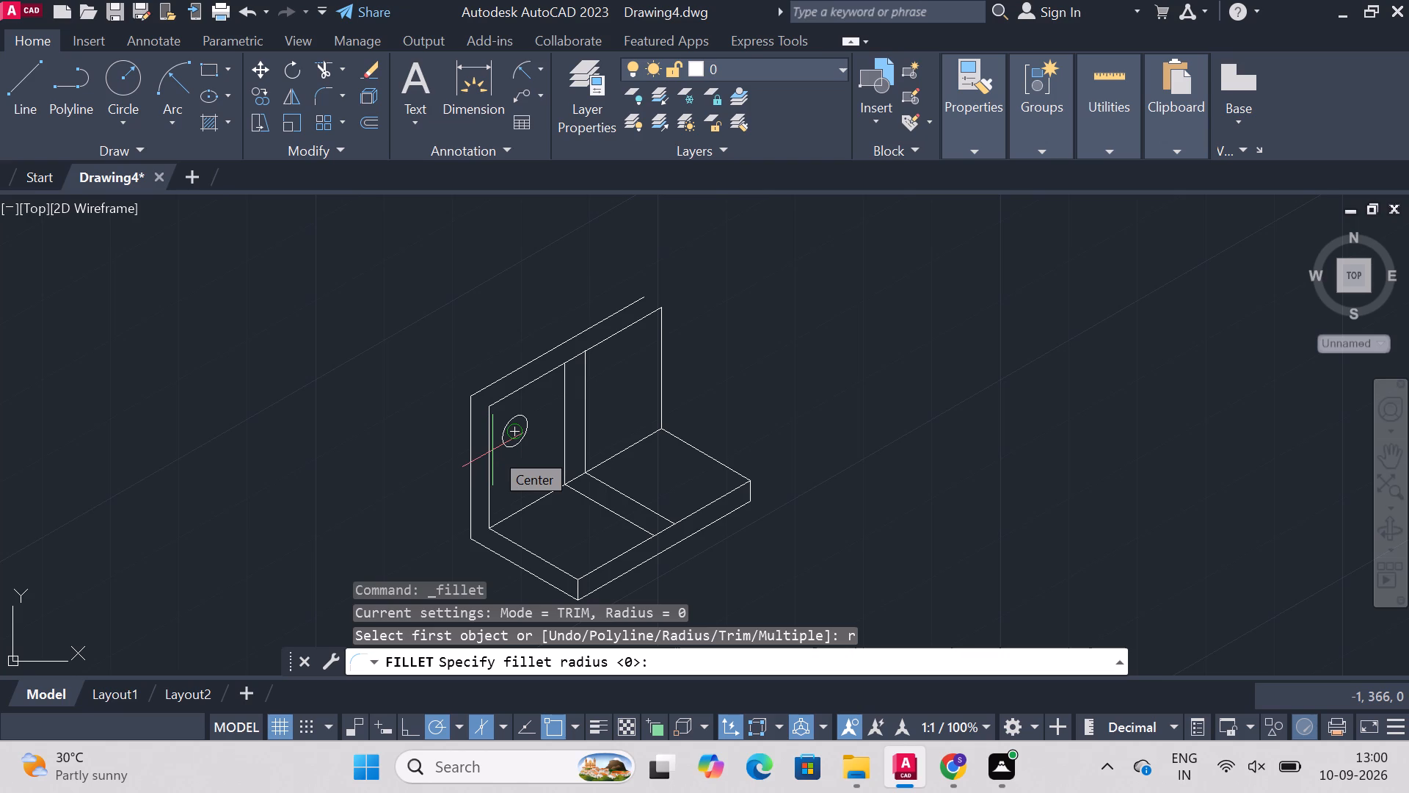
text(25)
key(Return)
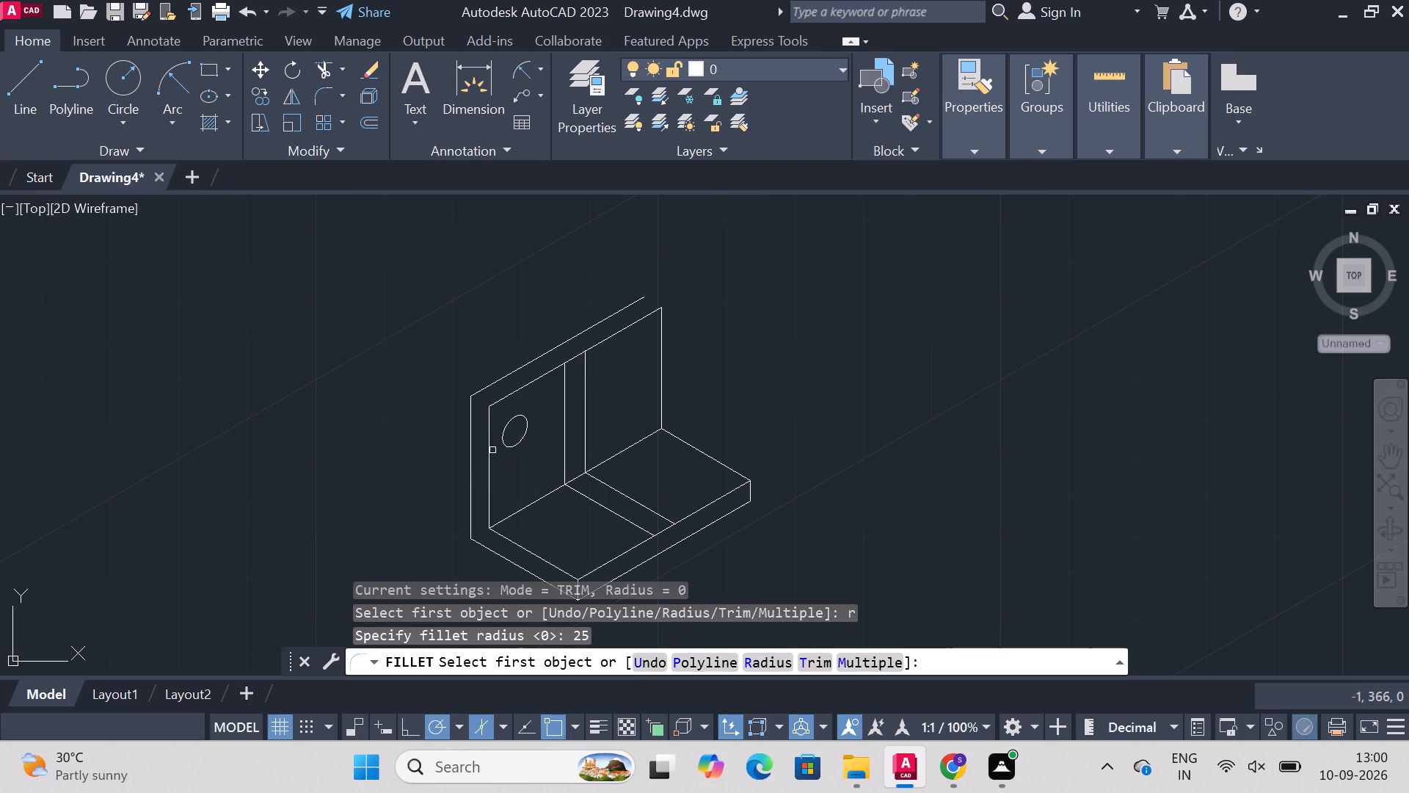
click(489, 434)
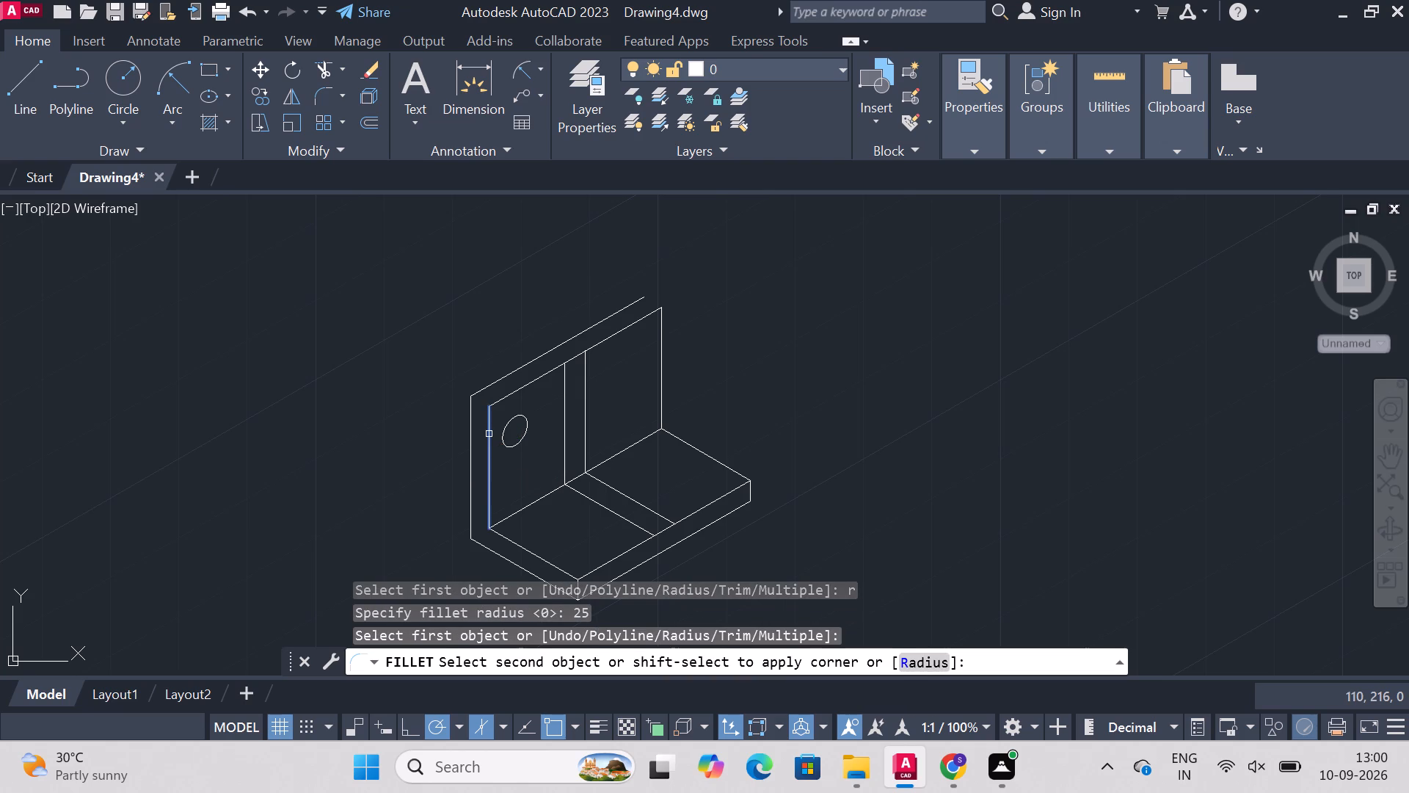
click(511, 398)
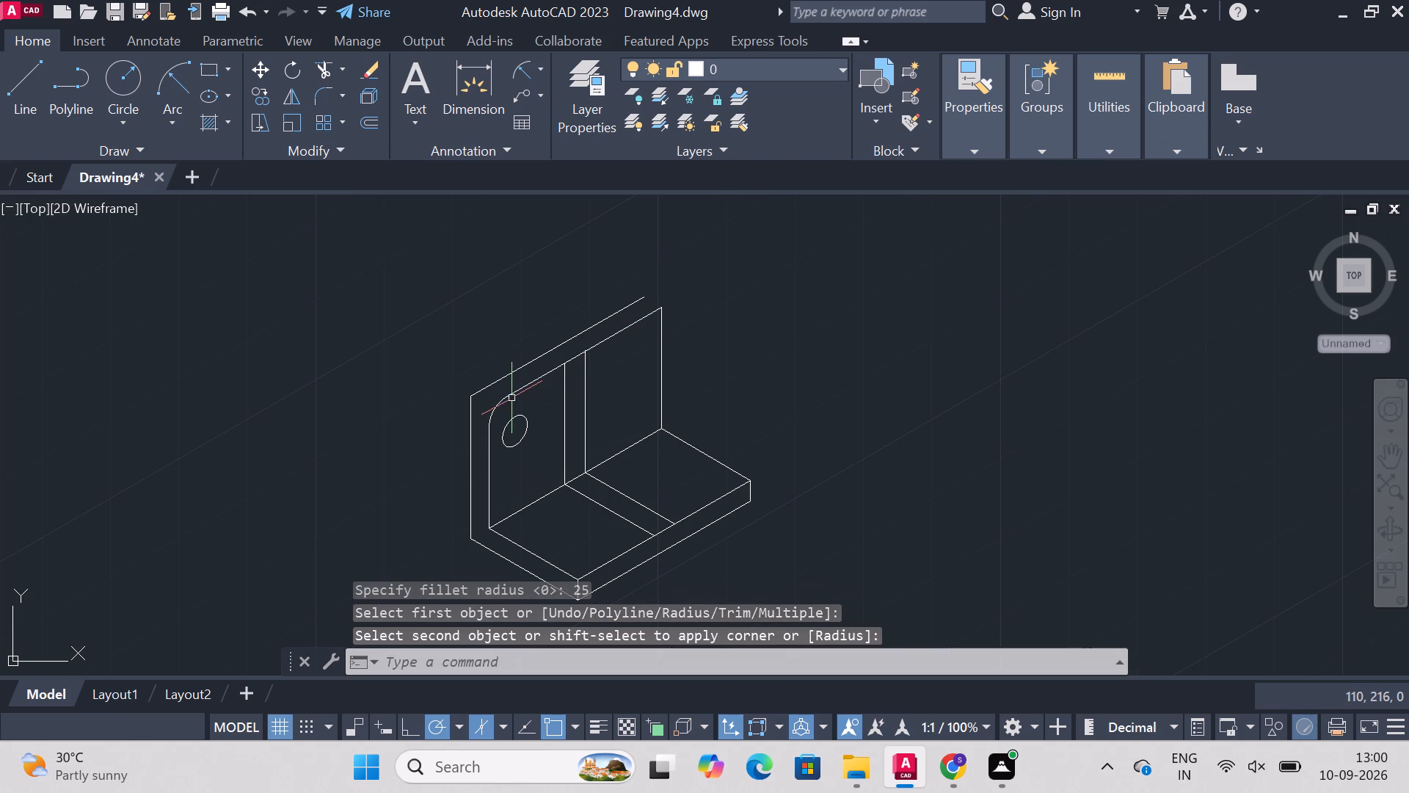
key(Escape)
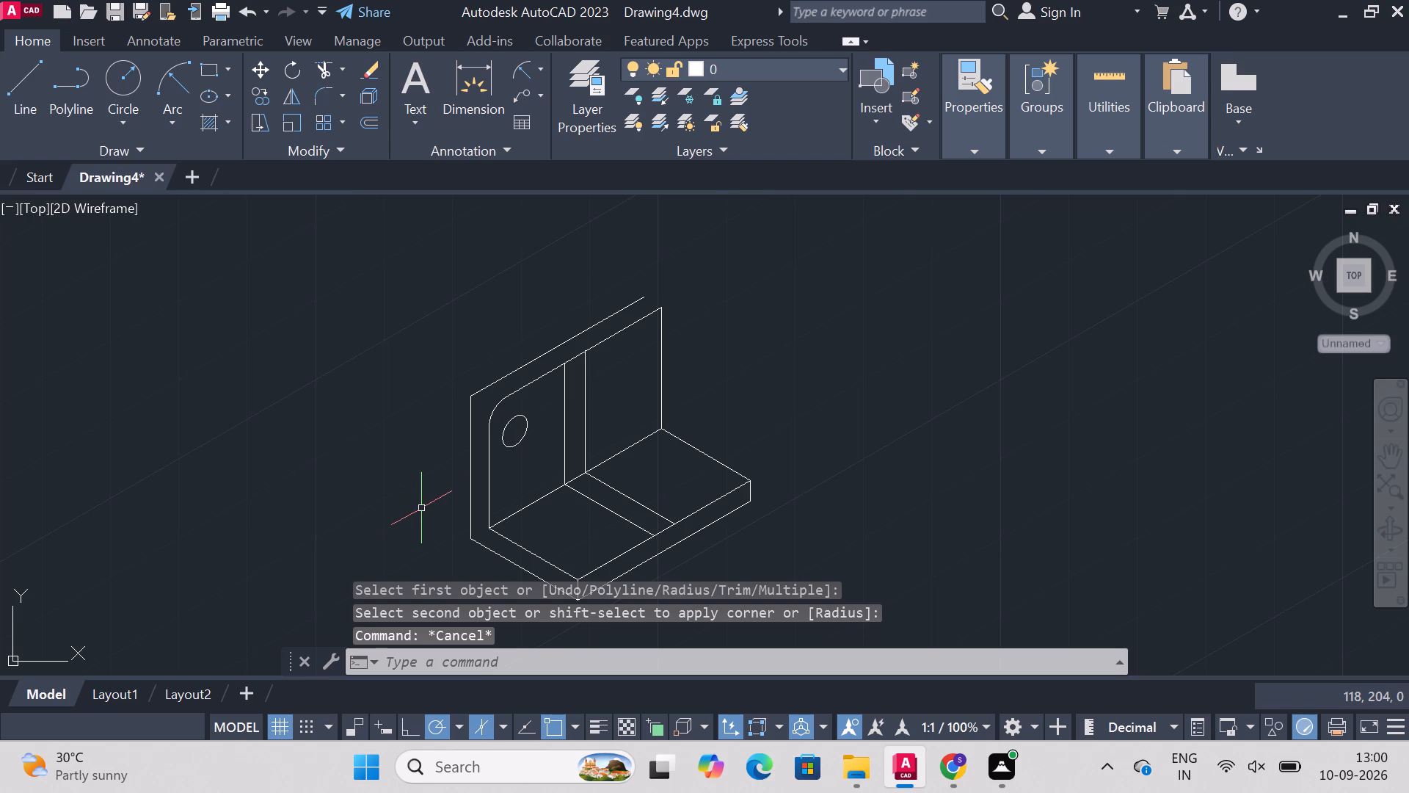
Fillet the matching upper-left corner of the wall's back outline with radius 25.
text(fillet)
key(Return)
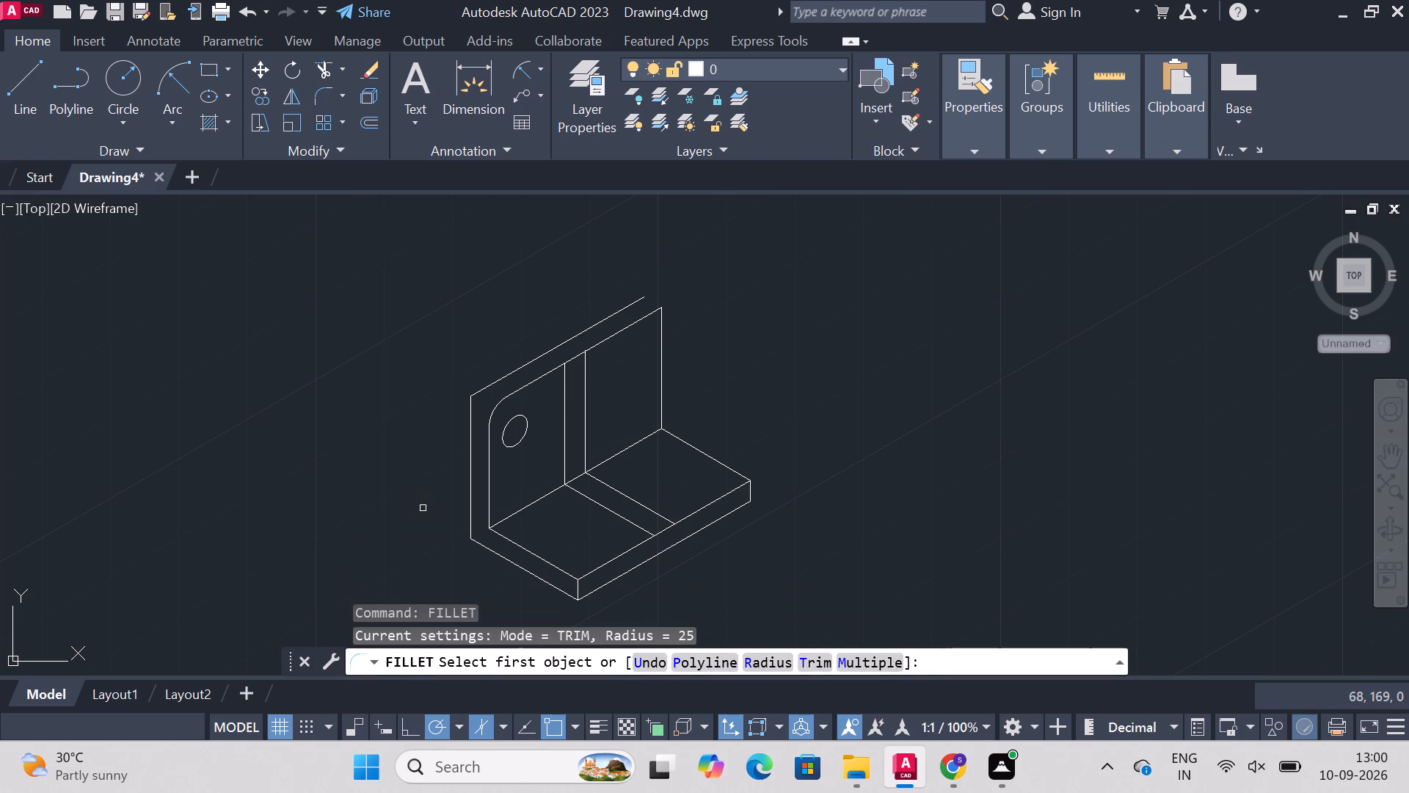
key(r)
key(Return)
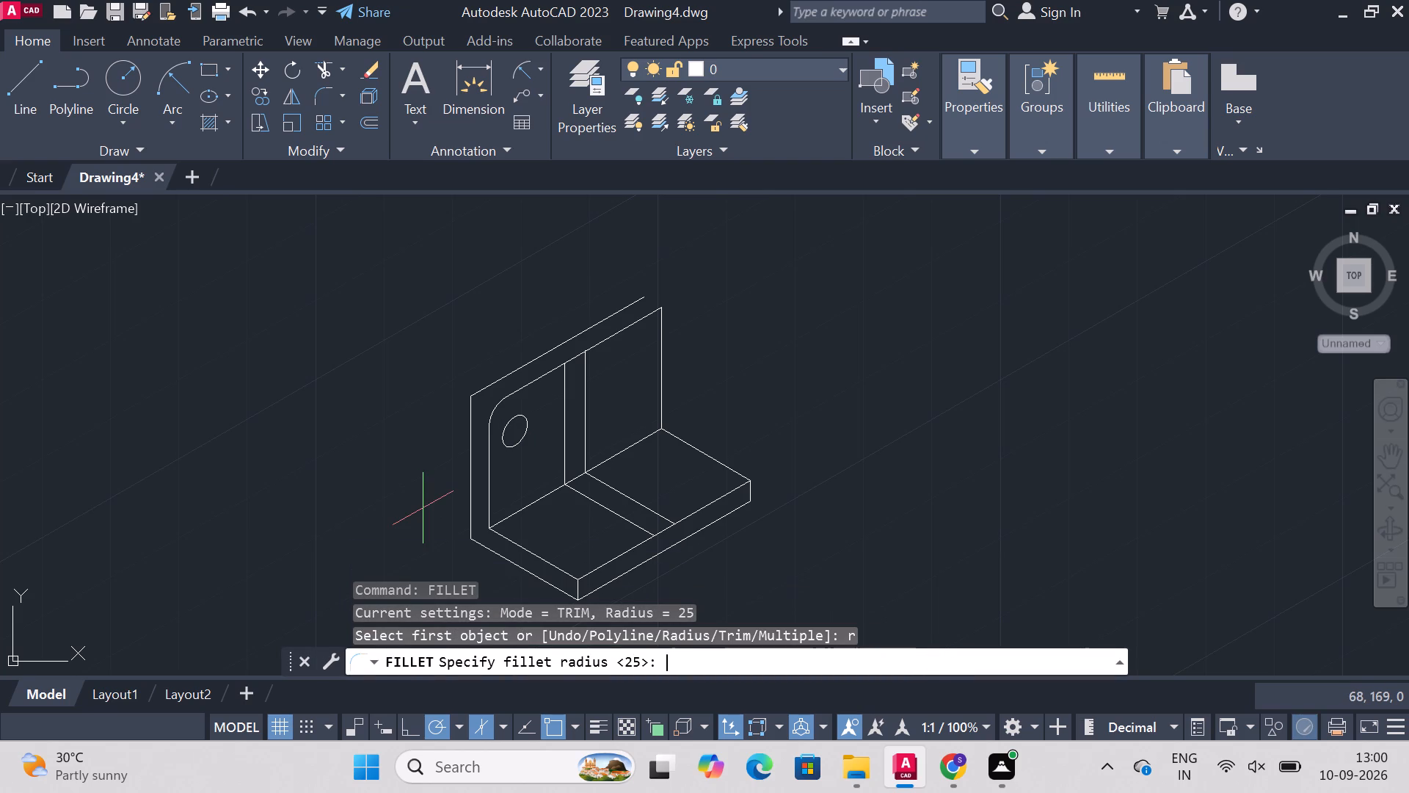
text(25)
key(Return)
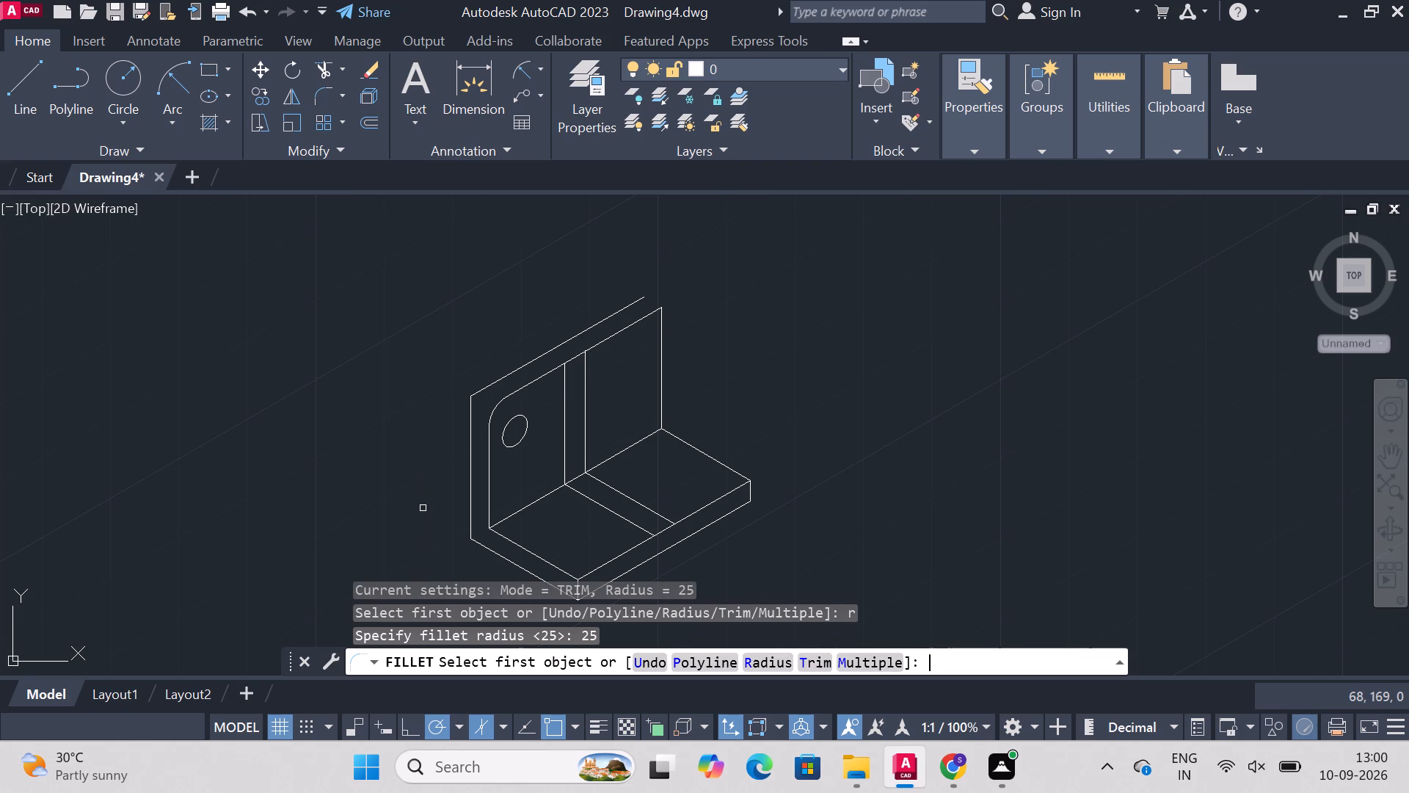
click(472, 419)
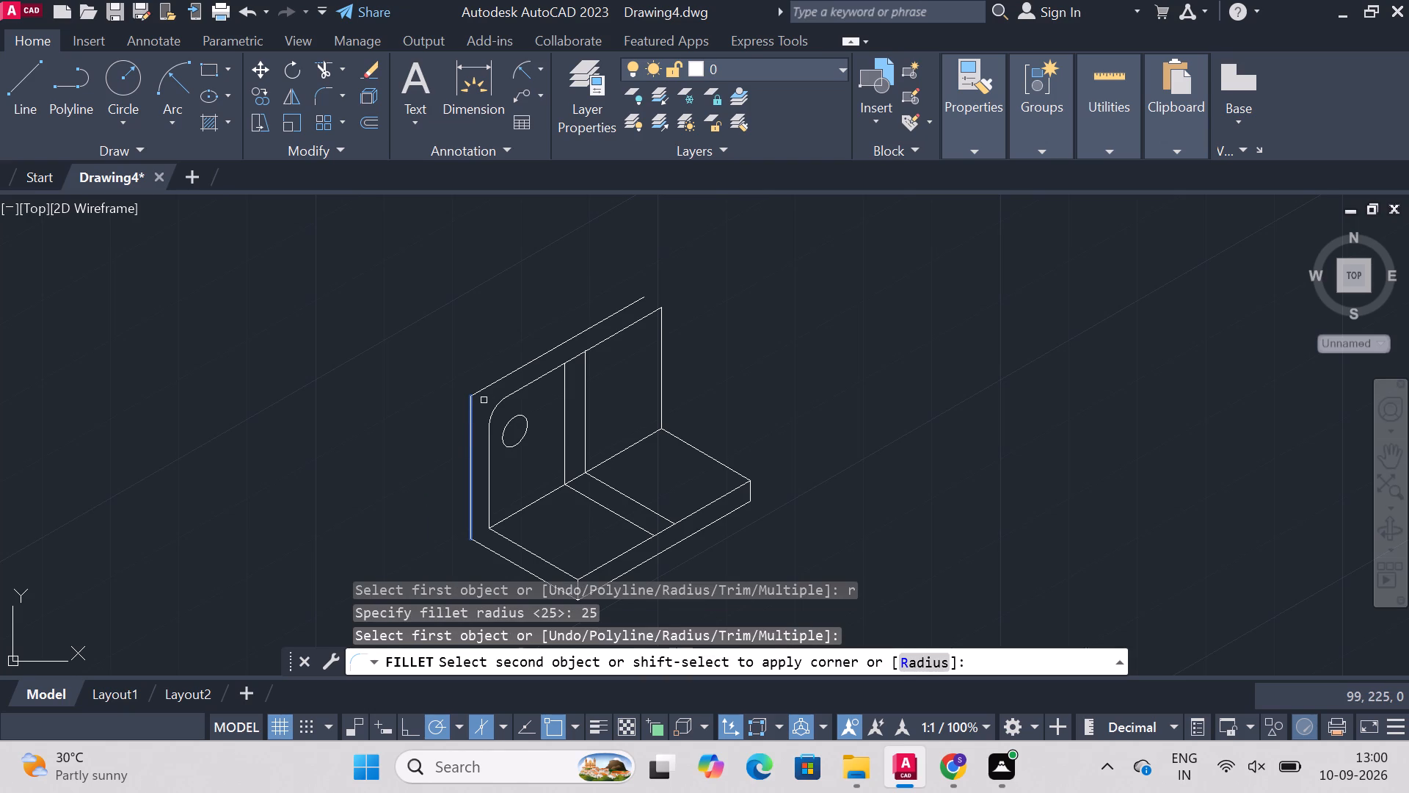
click(491, 387)
key(Escape)
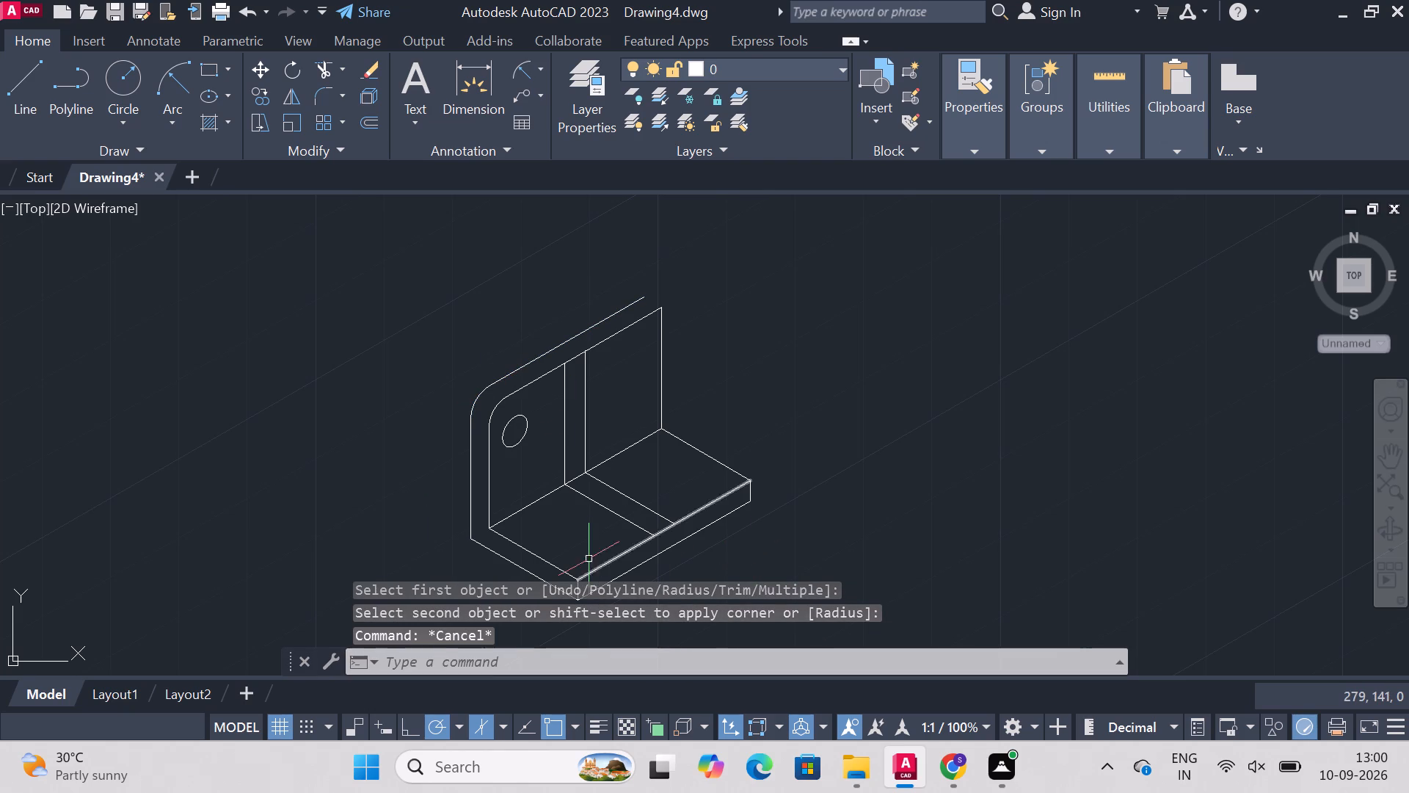
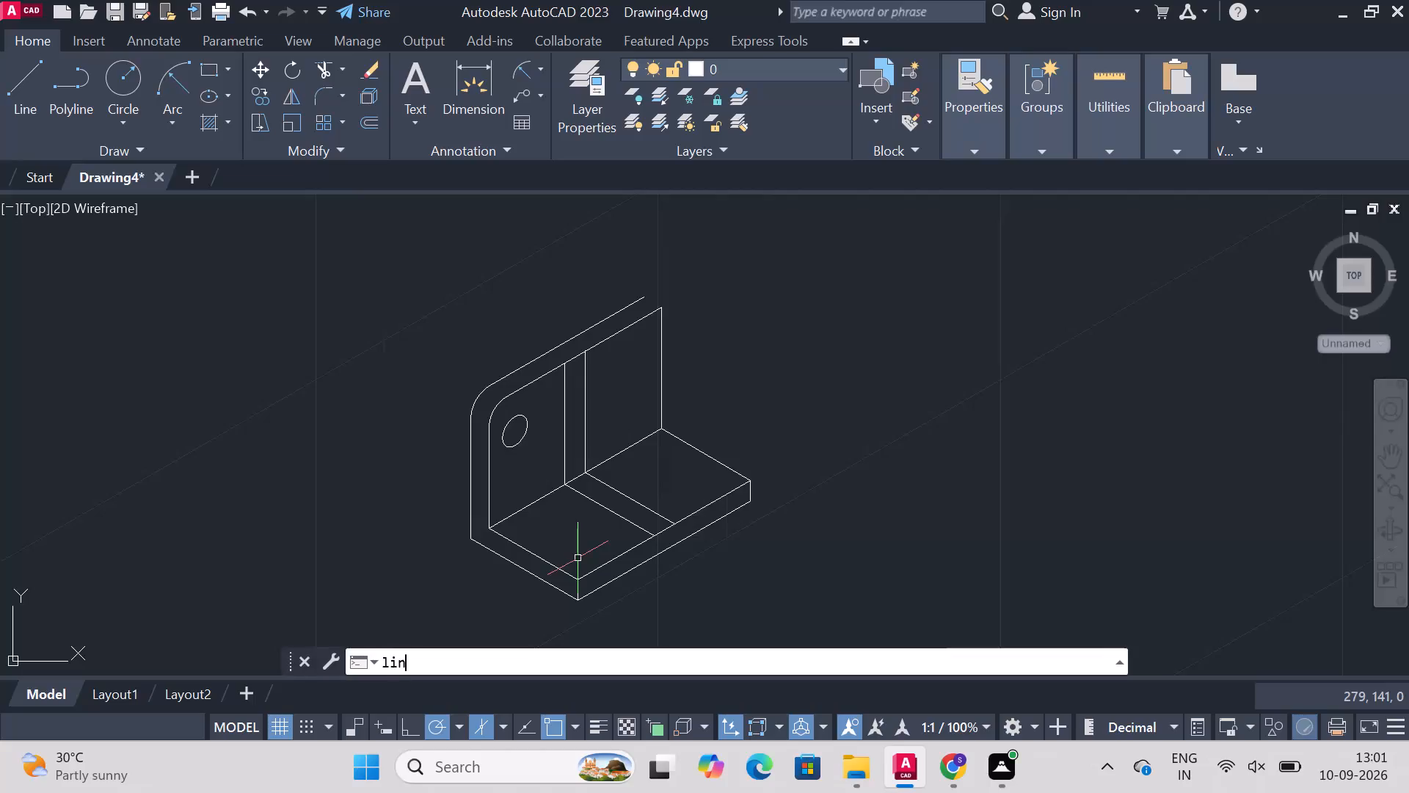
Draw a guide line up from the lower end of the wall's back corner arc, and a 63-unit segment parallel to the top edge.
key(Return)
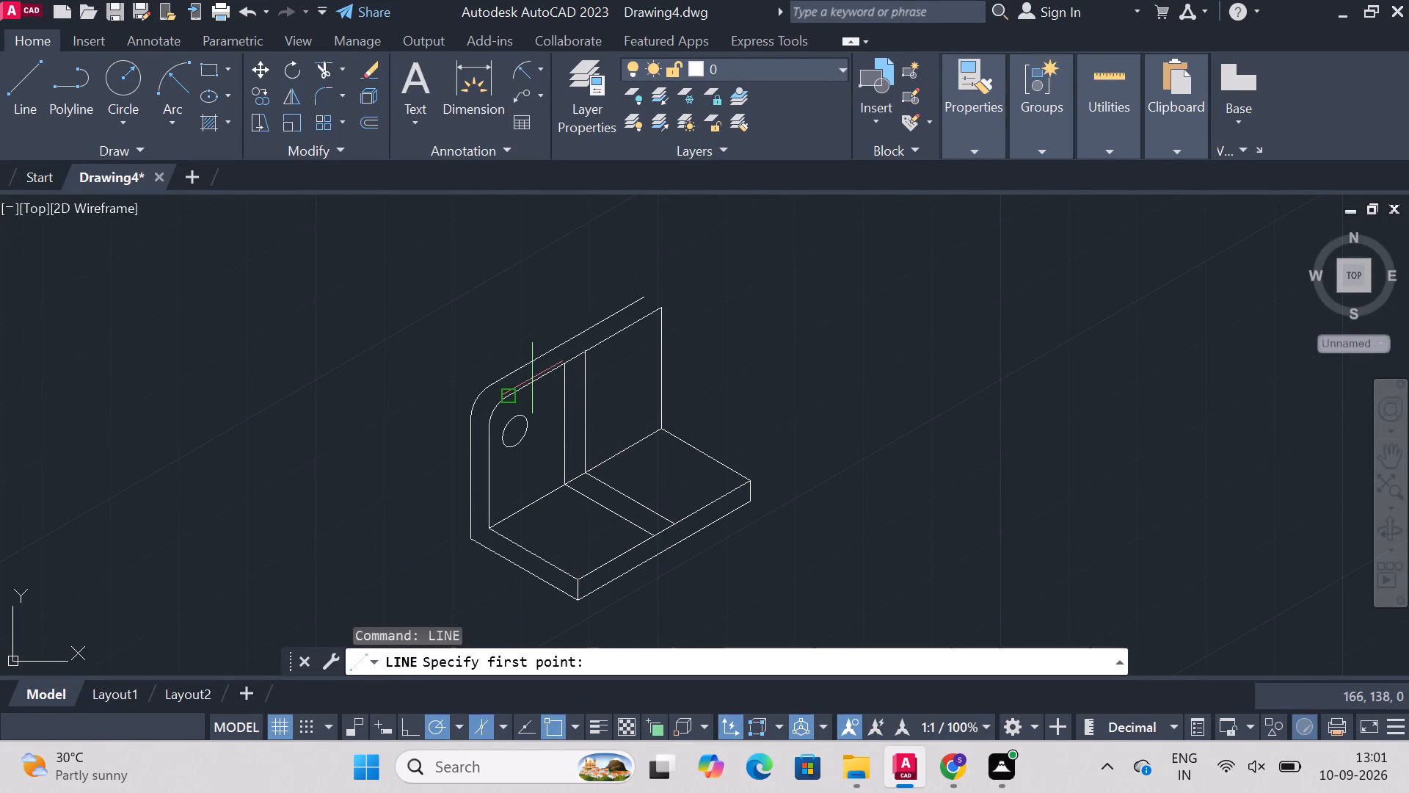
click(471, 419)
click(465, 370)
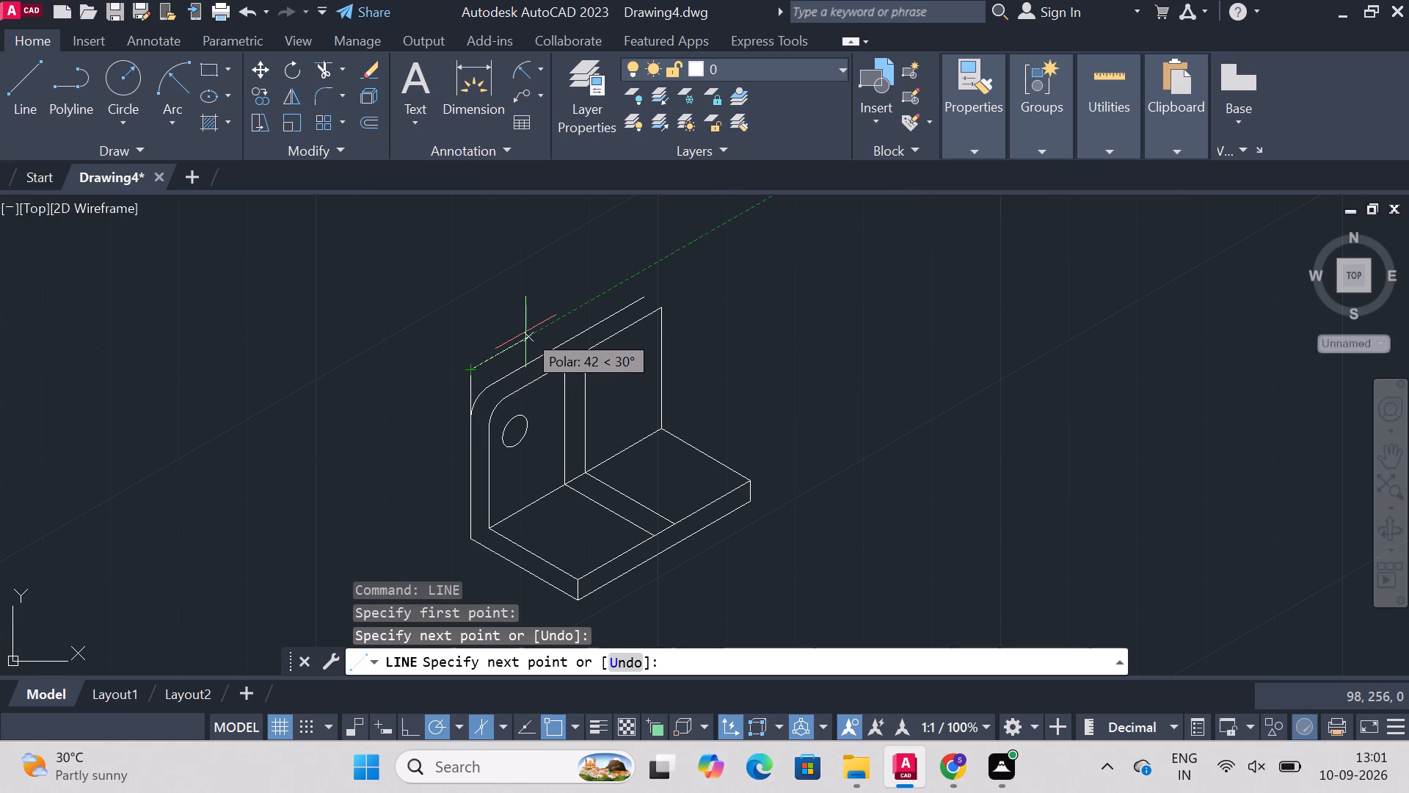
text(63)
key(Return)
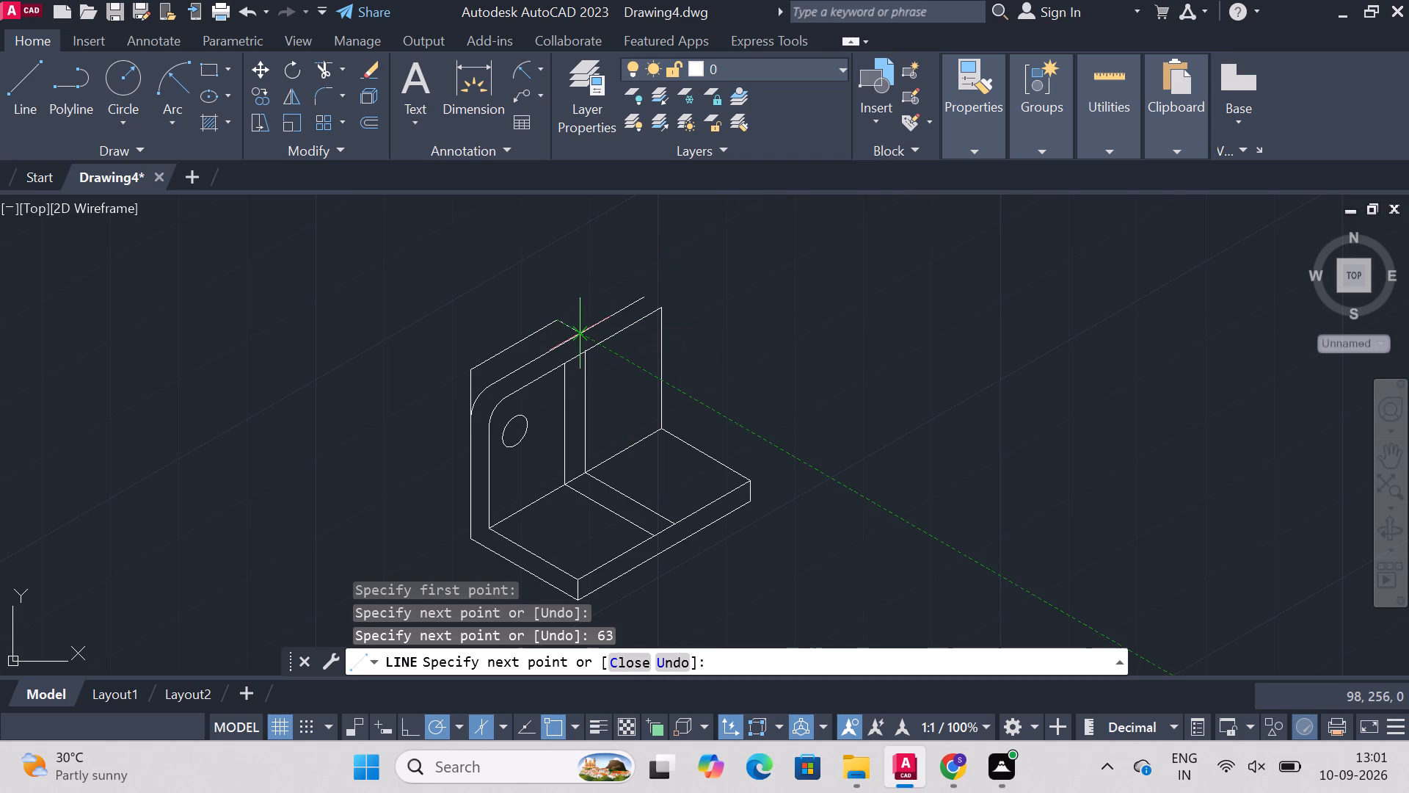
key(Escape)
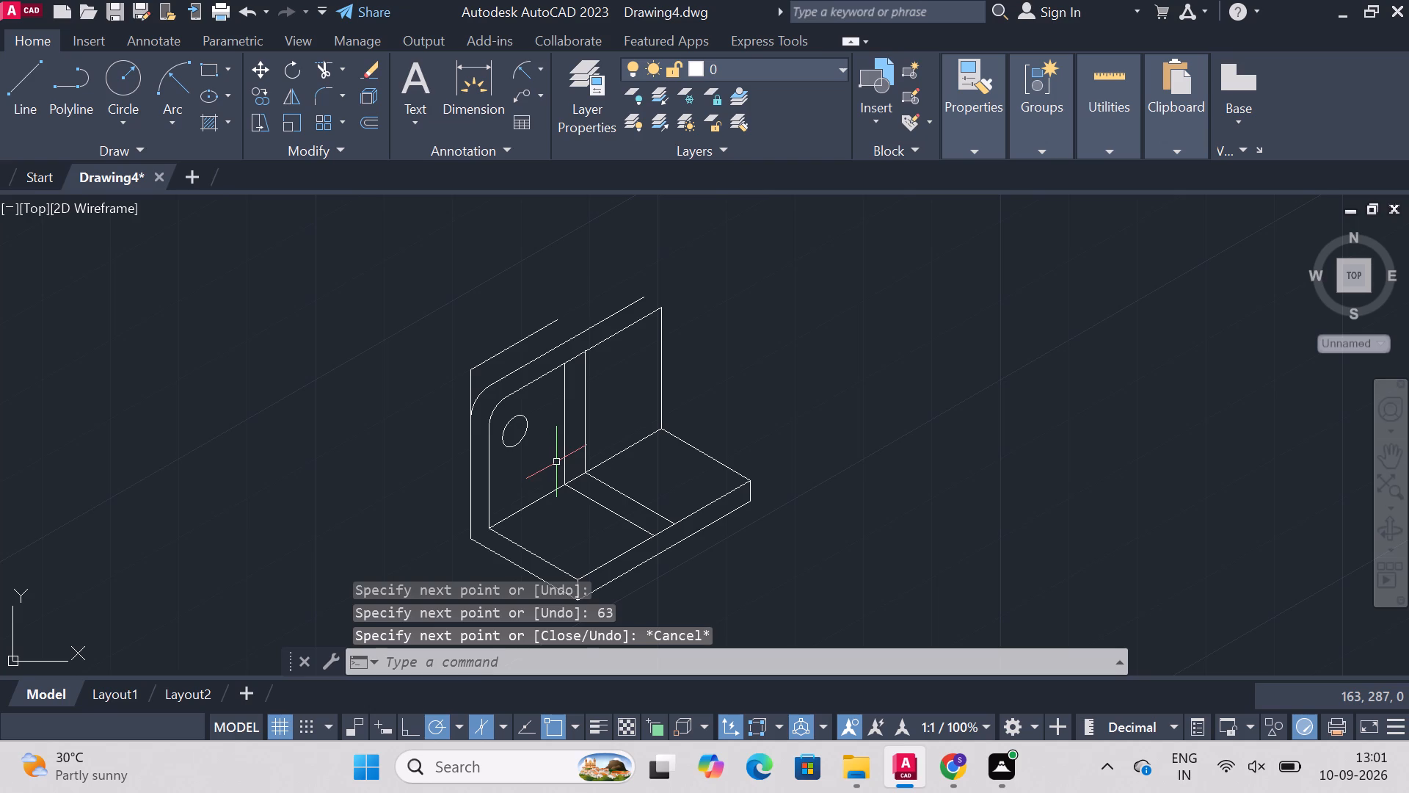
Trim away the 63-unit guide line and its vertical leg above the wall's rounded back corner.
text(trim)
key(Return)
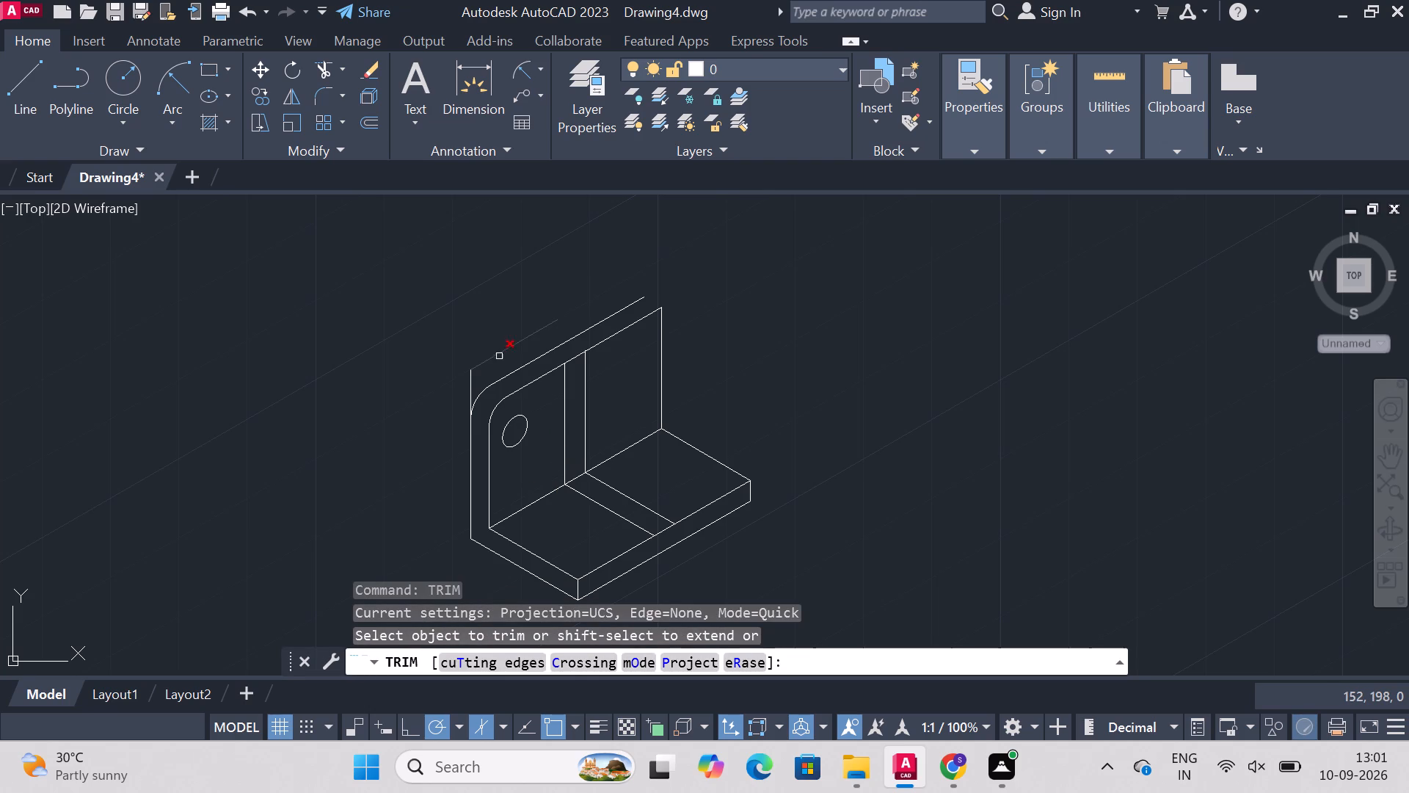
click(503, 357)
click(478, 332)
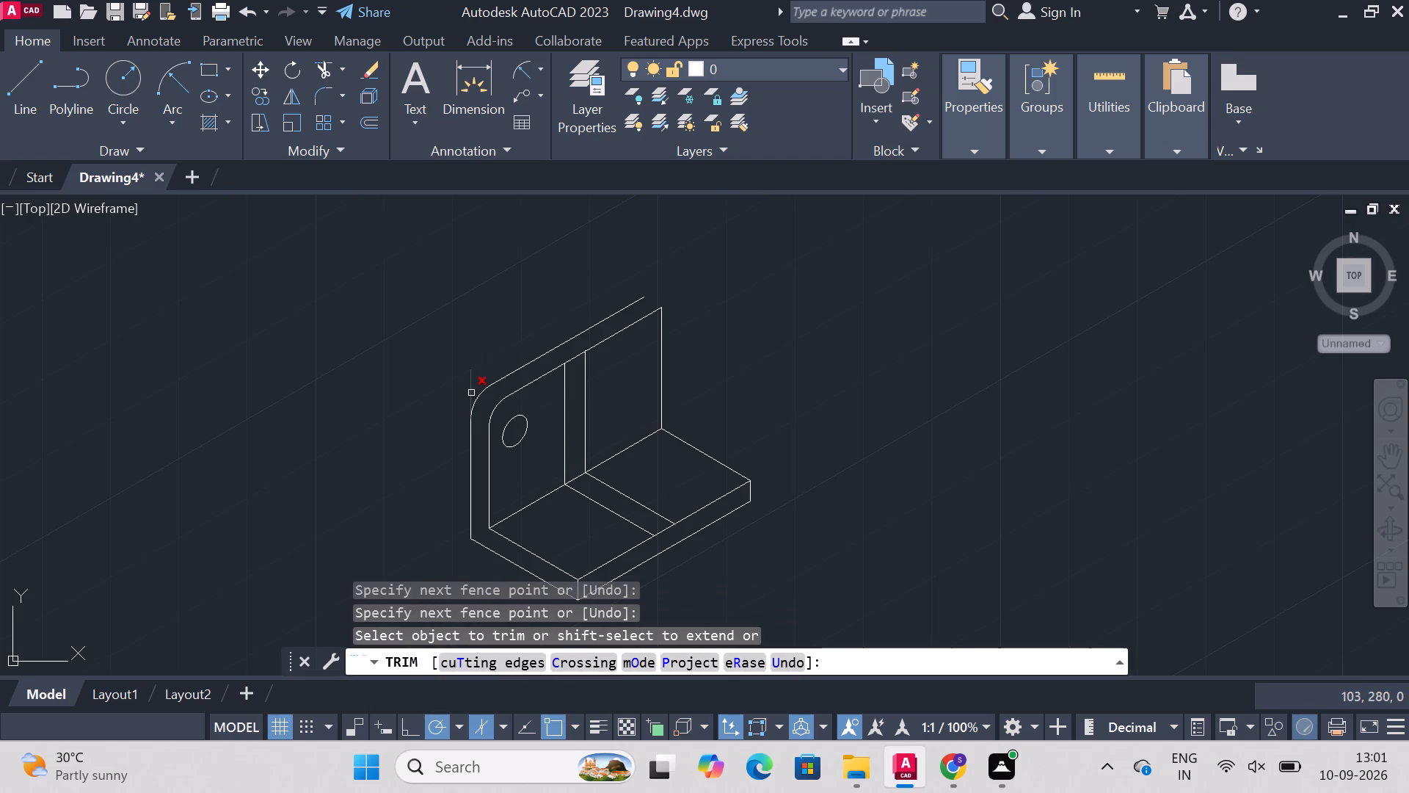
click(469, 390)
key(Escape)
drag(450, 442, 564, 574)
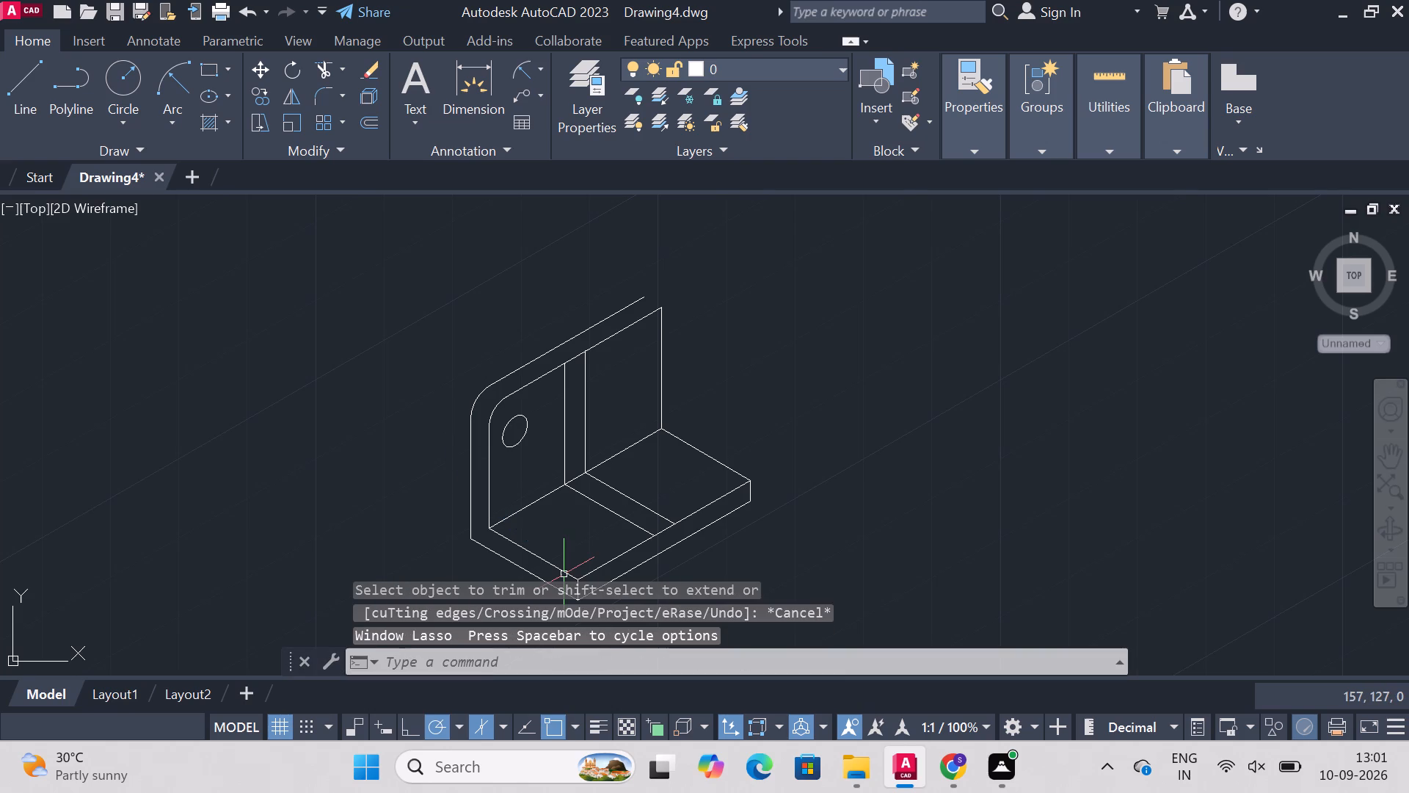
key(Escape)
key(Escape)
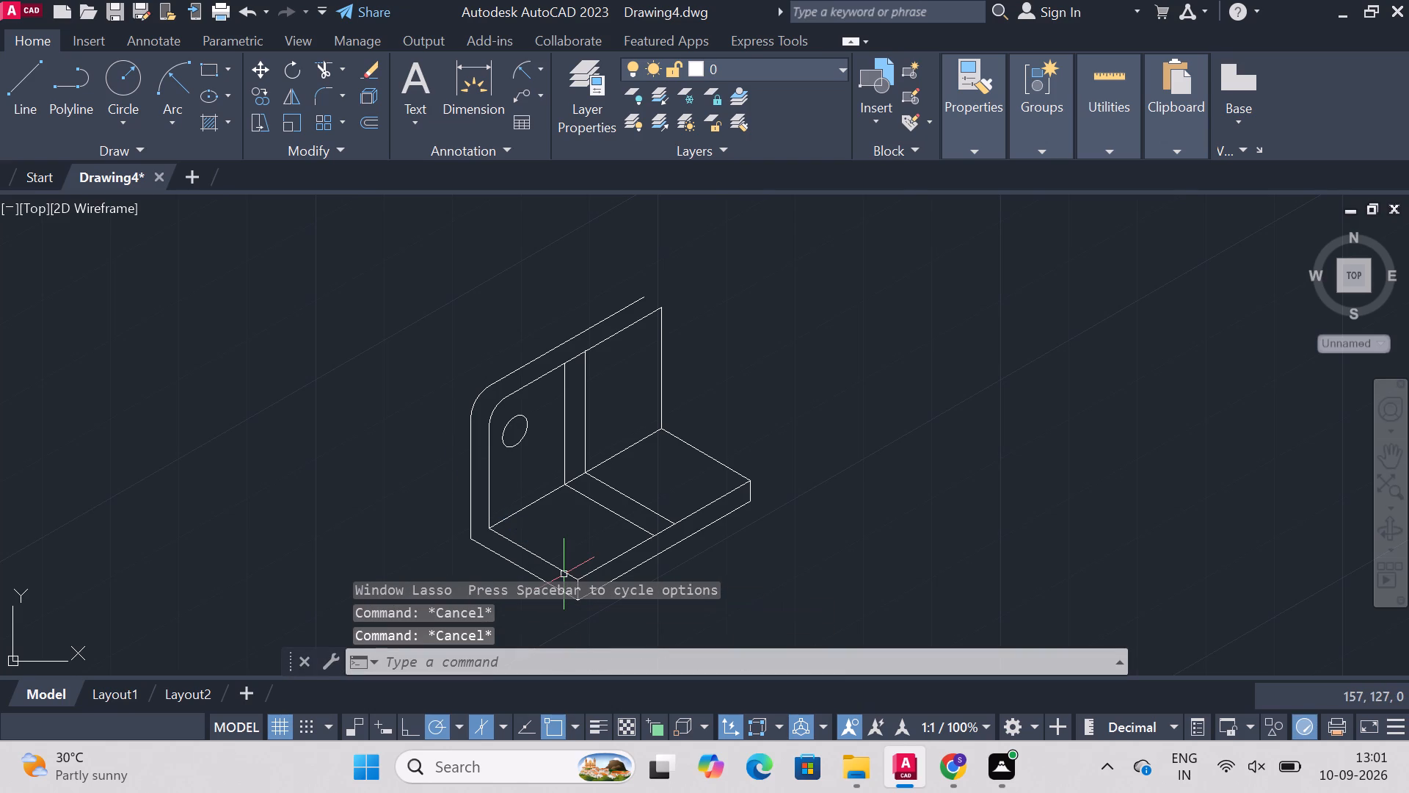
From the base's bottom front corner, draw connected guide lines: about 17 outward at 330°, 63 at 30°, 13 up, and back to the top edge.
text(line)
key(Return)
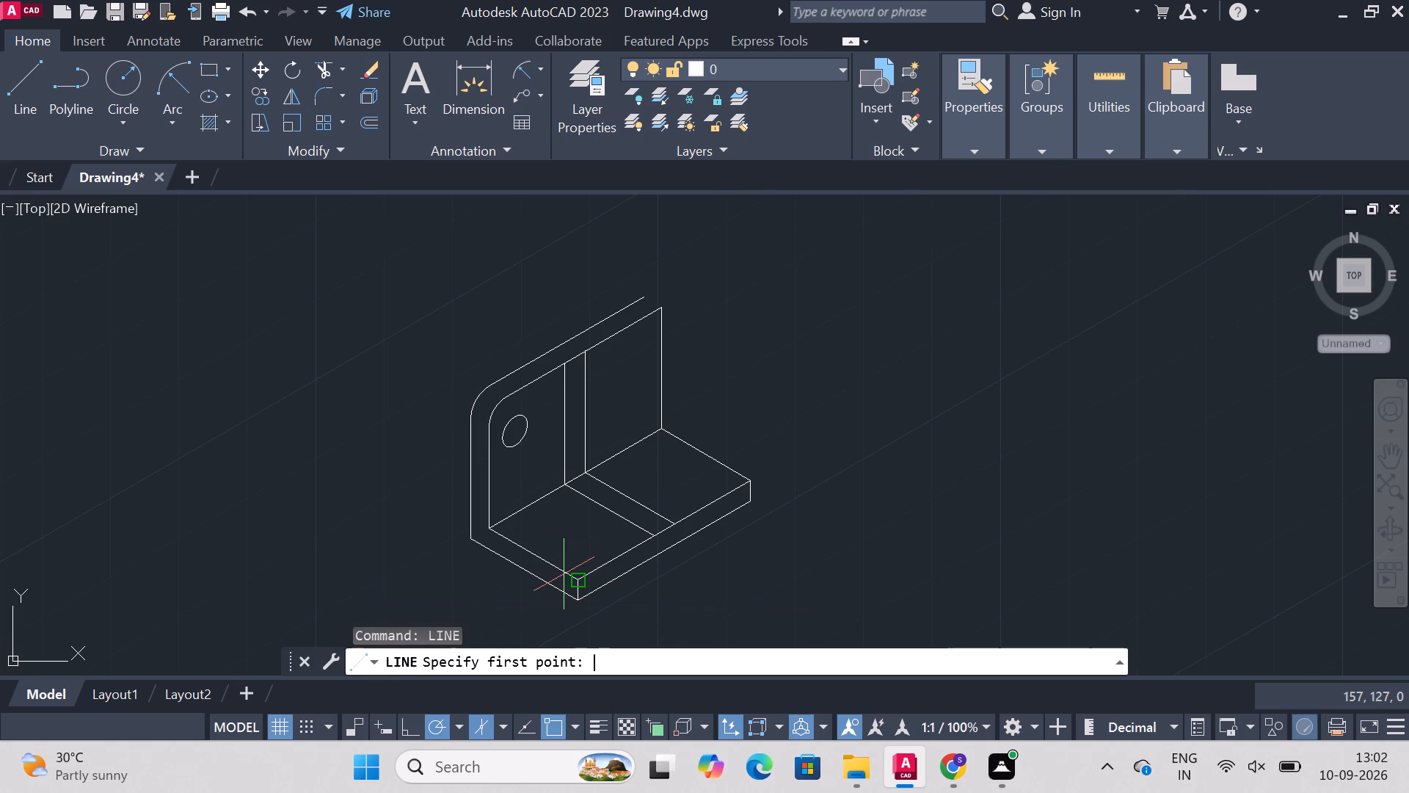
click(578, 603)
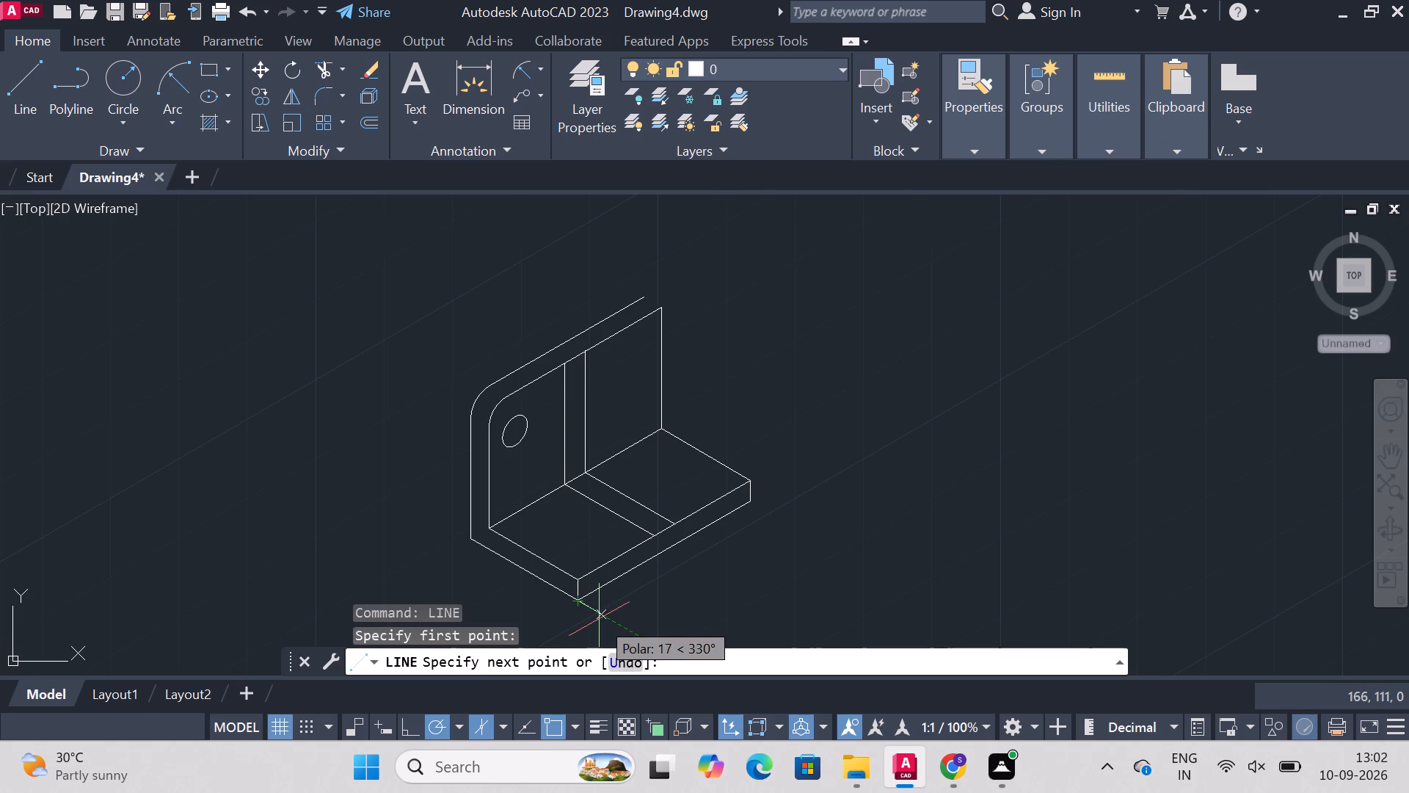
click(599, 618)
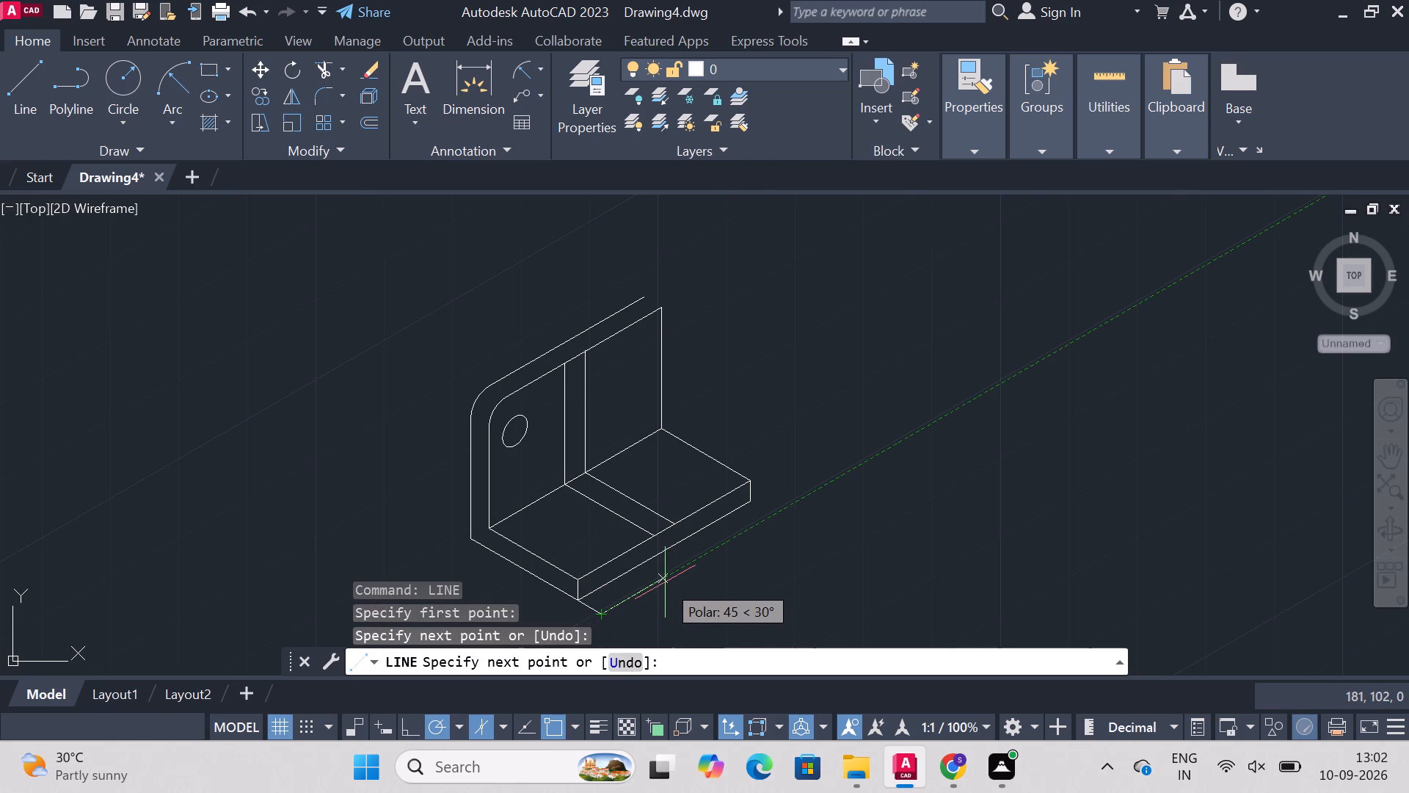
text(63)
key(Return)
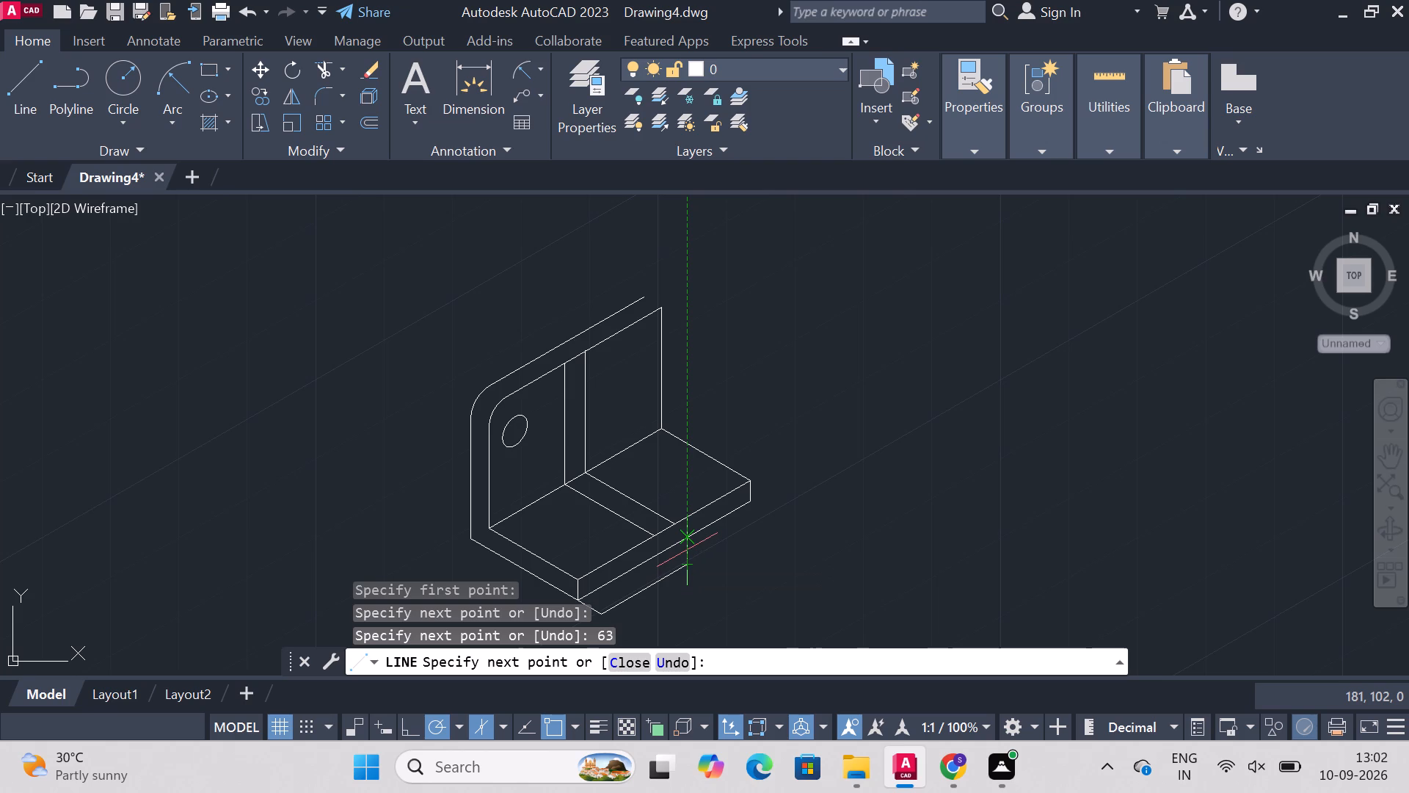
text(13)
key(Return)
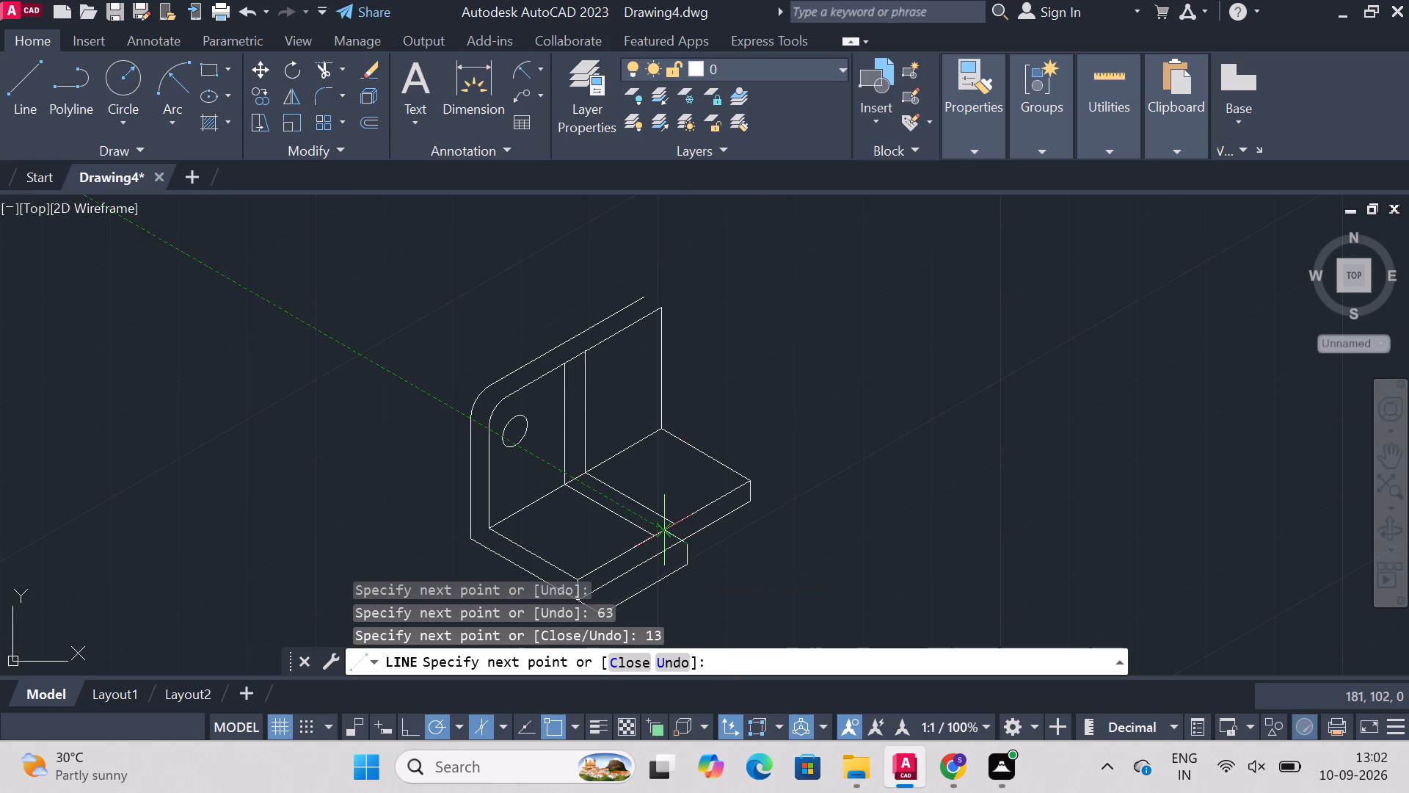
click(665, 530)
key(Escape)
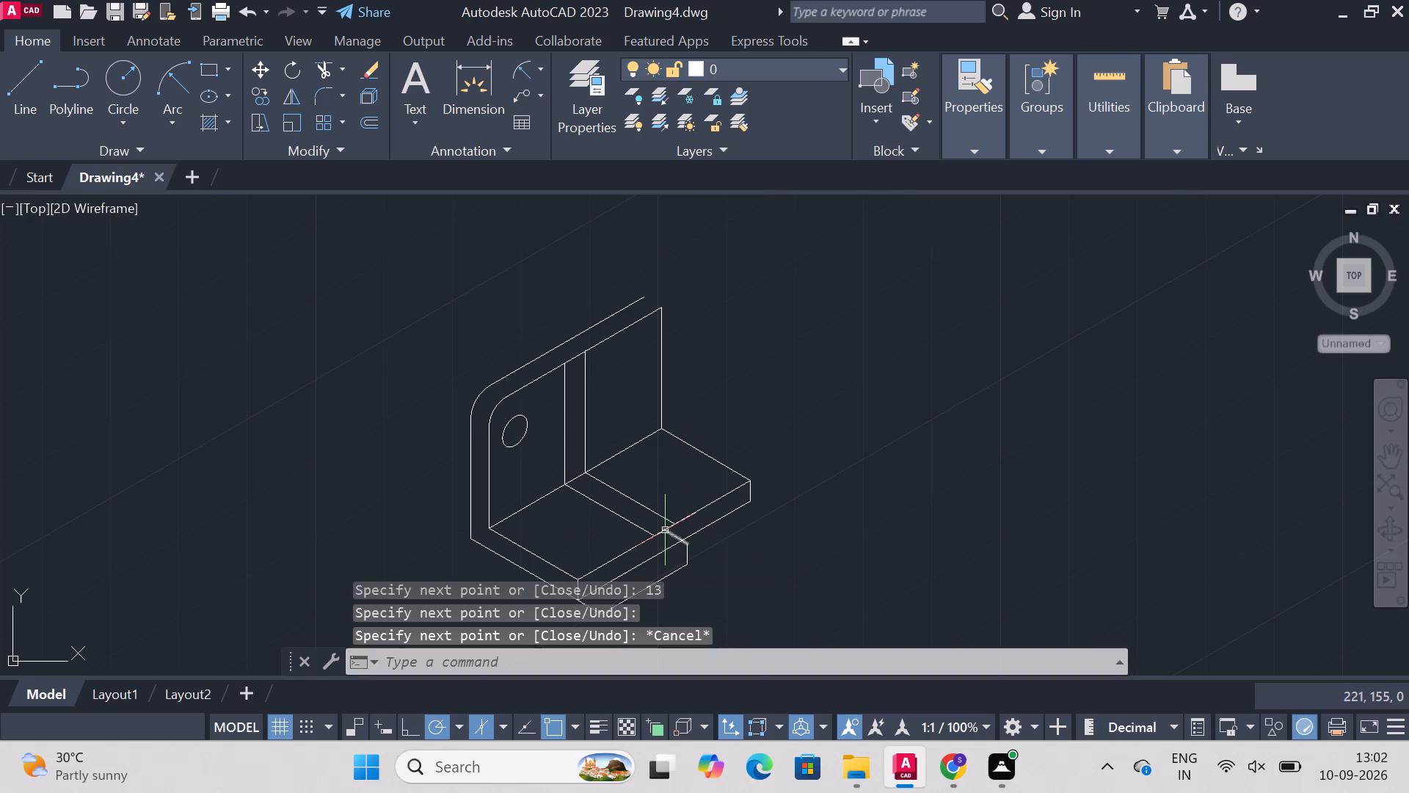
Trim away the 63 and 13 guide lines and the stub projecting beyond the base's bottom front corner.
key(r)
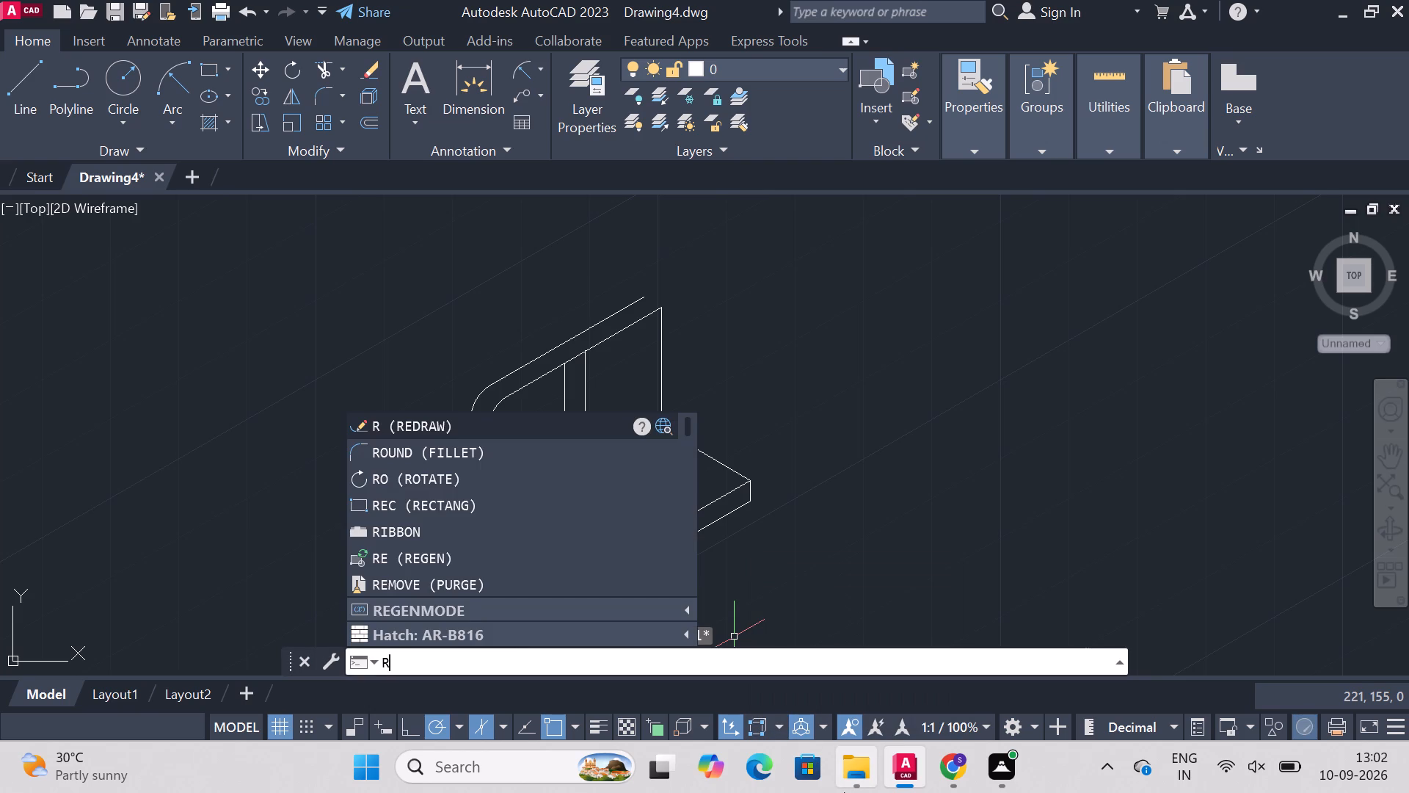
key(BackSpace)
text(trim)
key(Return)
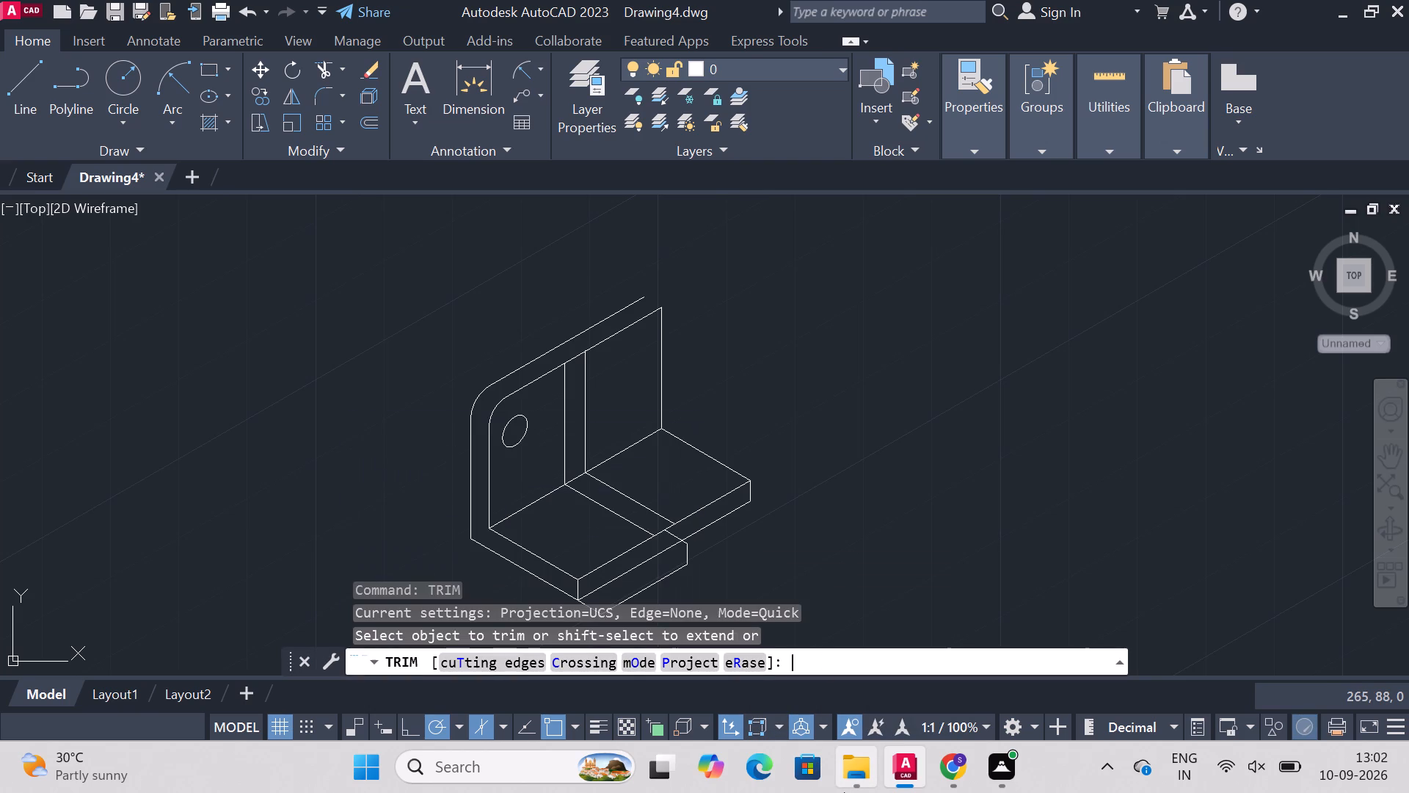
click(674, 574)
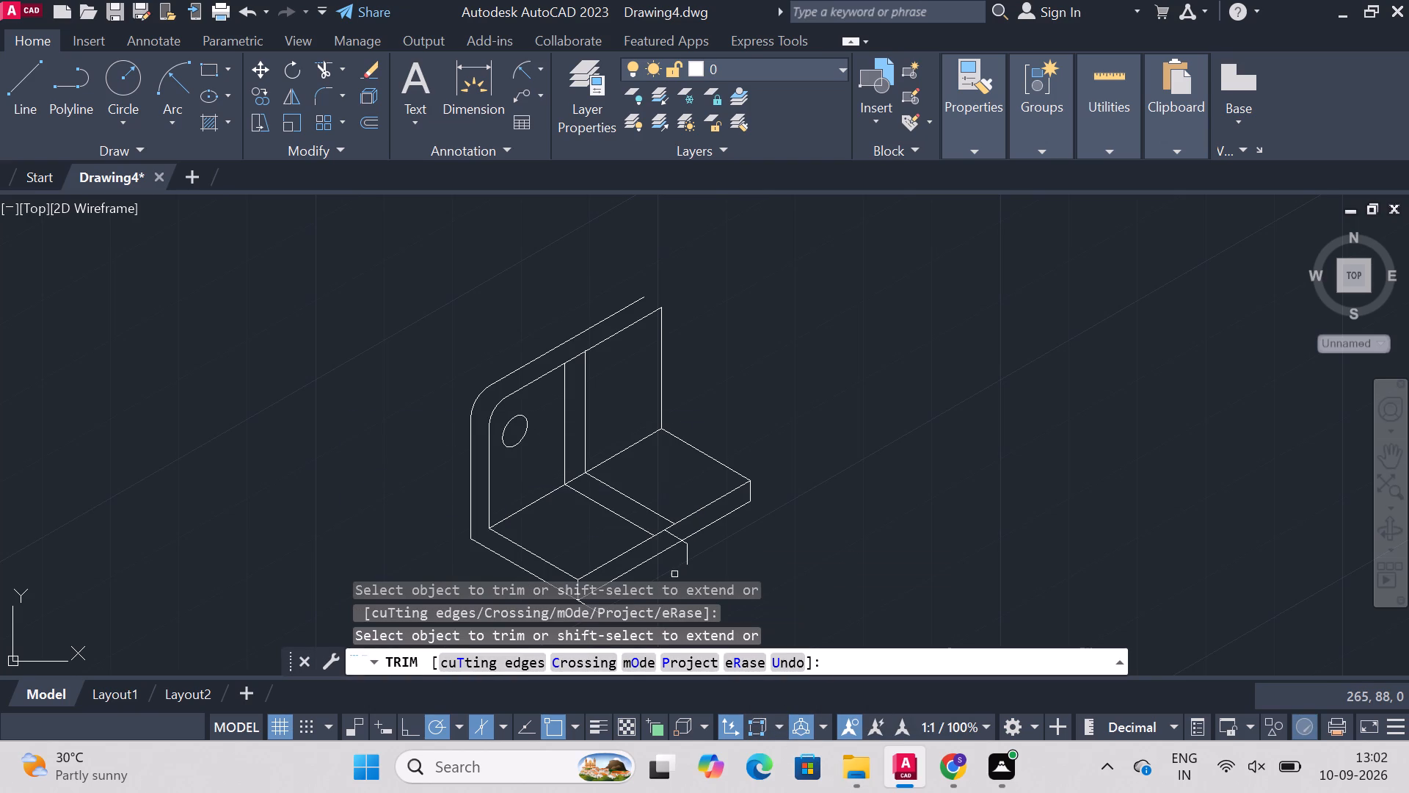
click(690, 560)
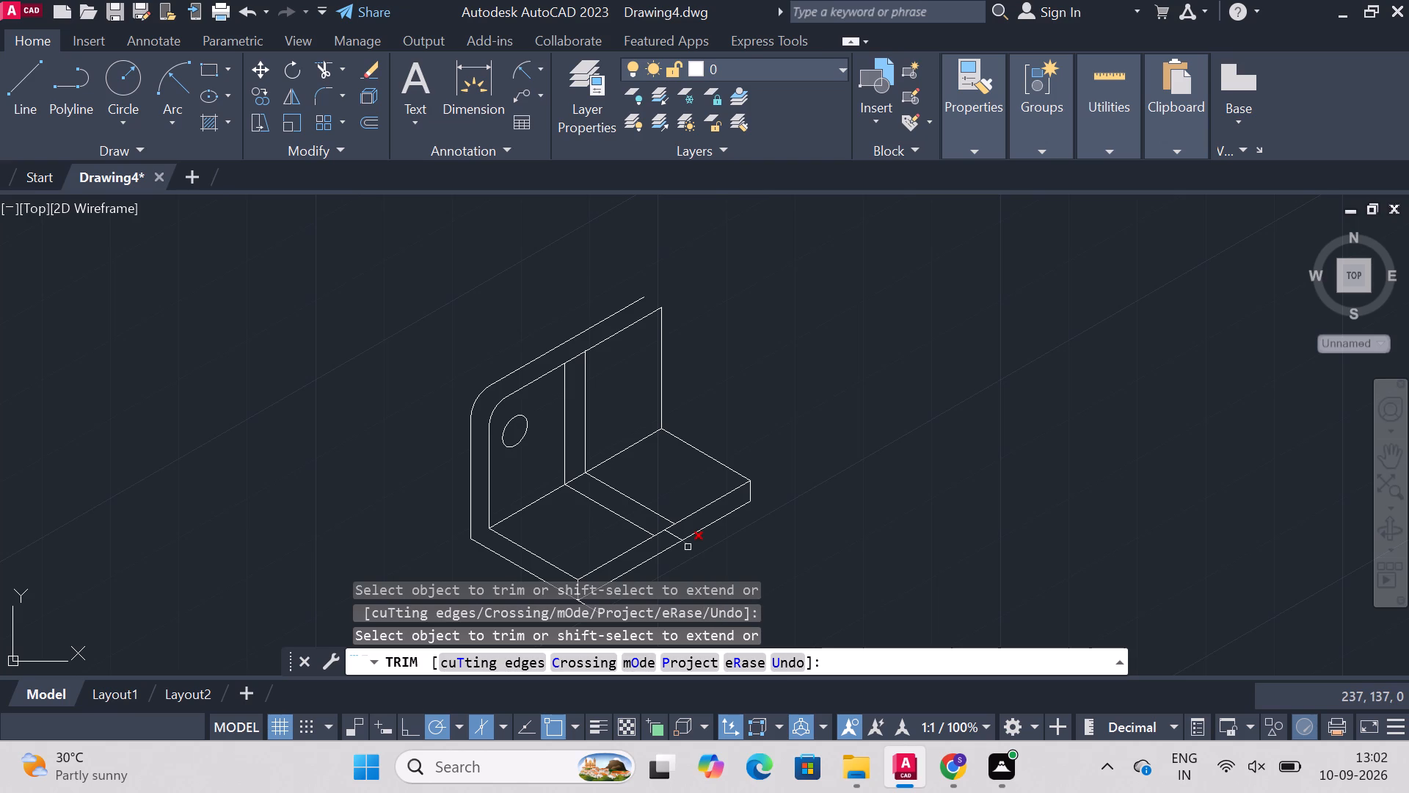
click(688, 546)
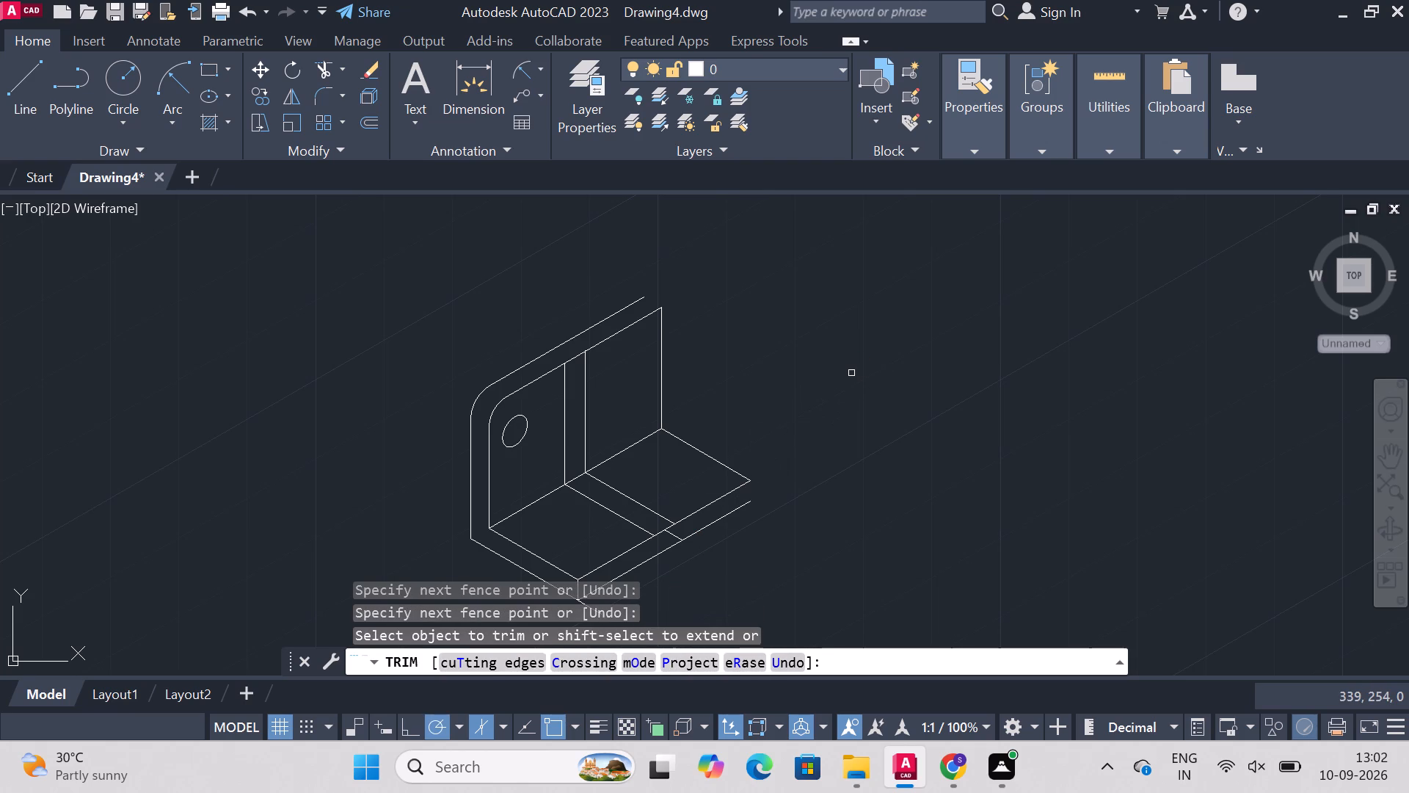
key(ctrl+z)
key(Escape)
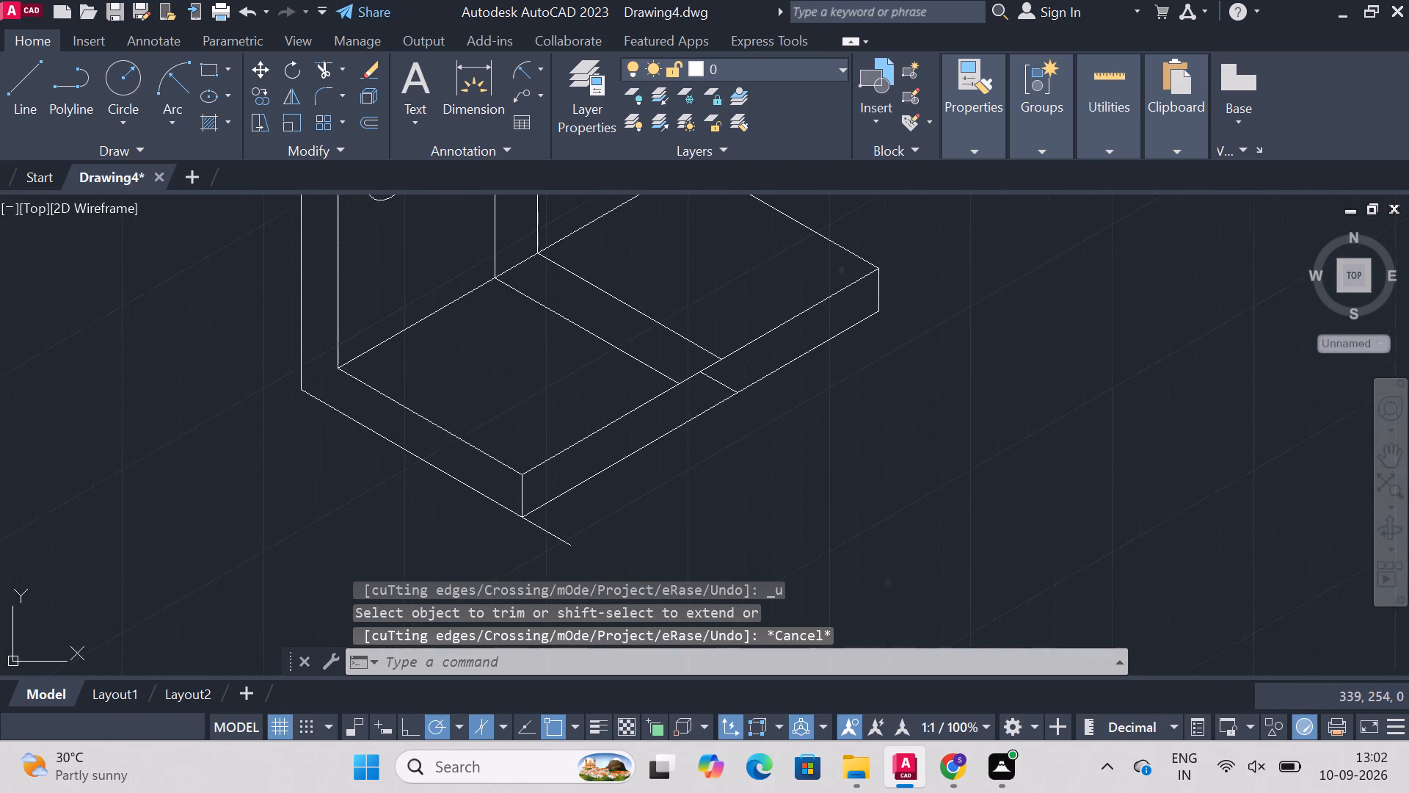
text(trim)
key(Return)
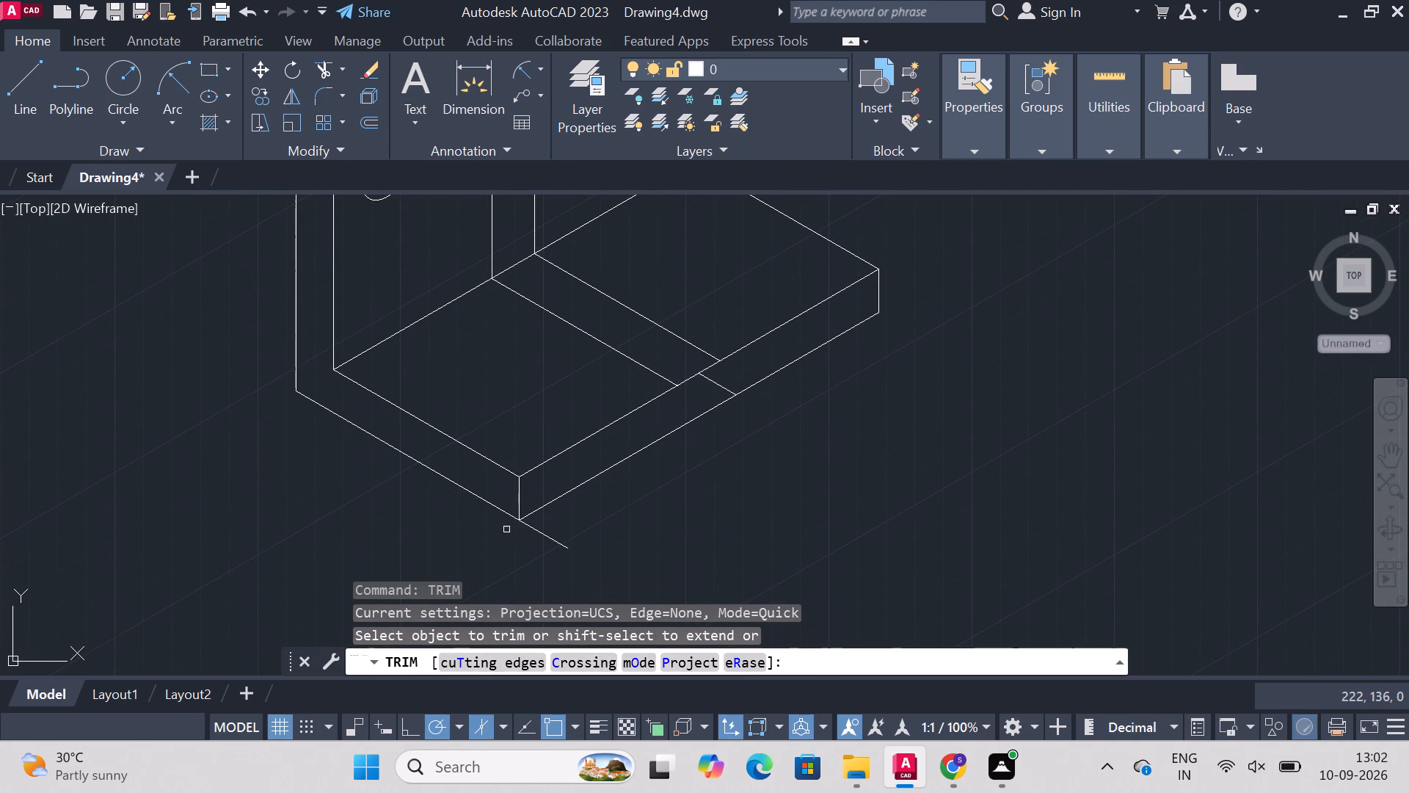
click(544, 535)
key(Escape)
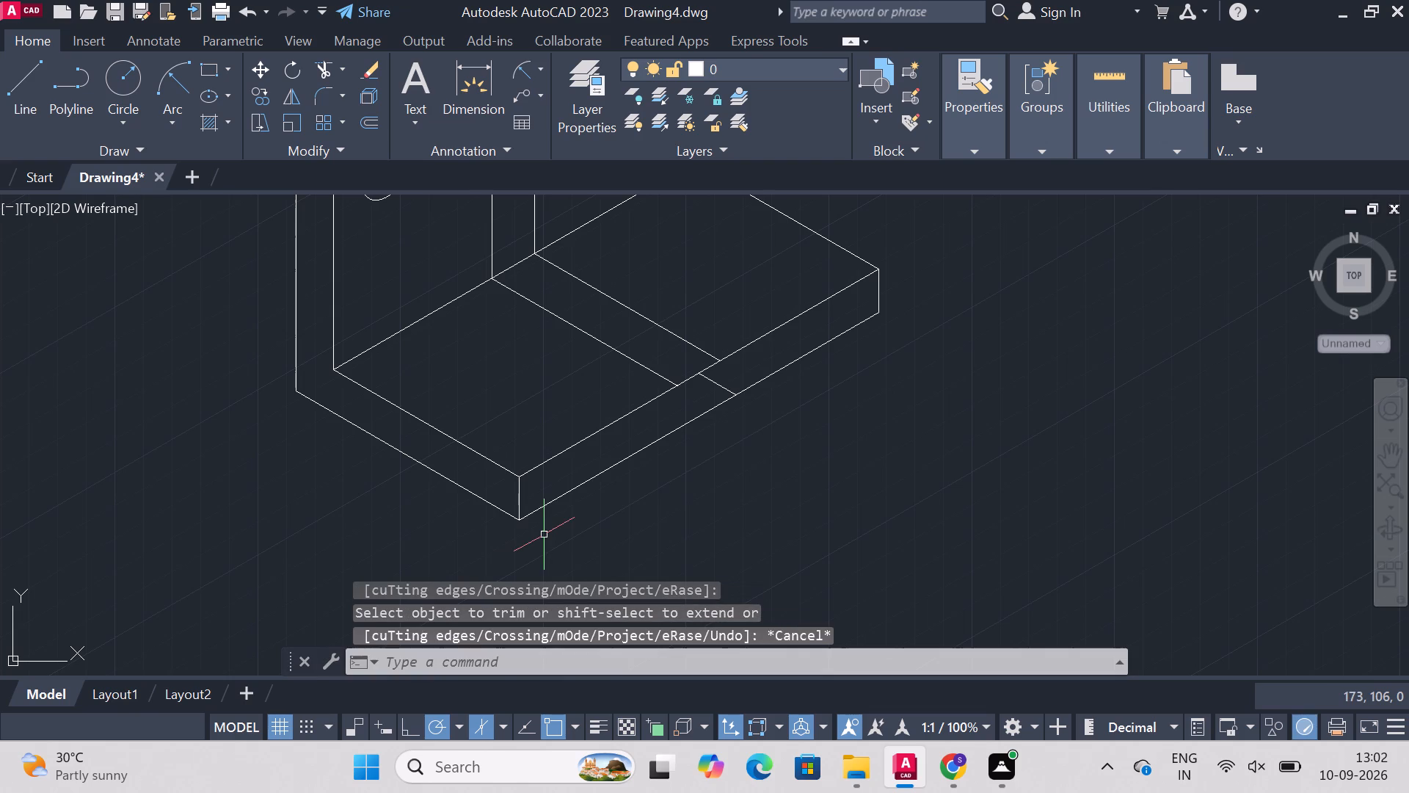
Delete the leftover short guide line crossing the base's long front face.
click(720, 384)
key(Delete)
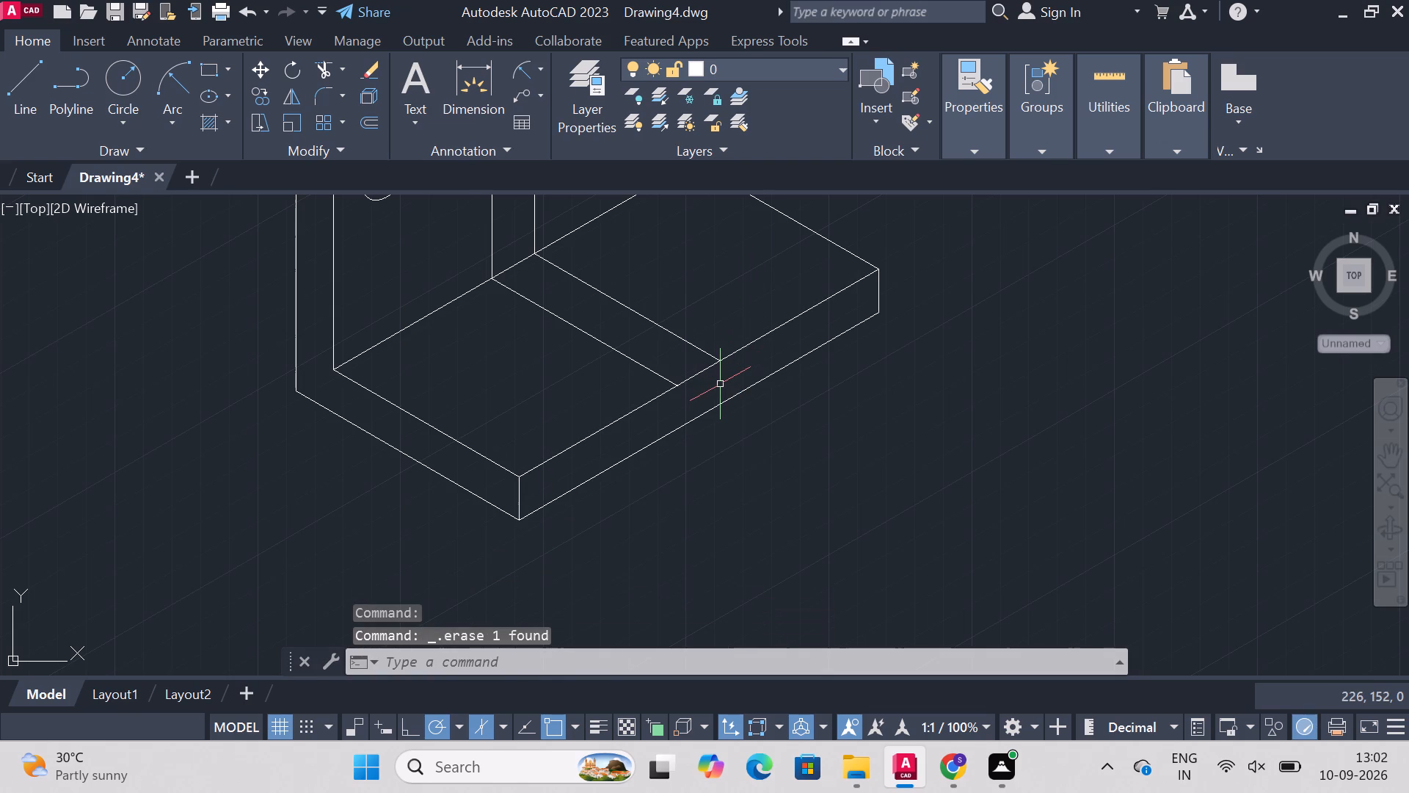
From the base's top front corner, draw guide lines about 31 outward at 330°, 63 at 30°, and back to the top edge's midpoint.
text(line)
key(Return)
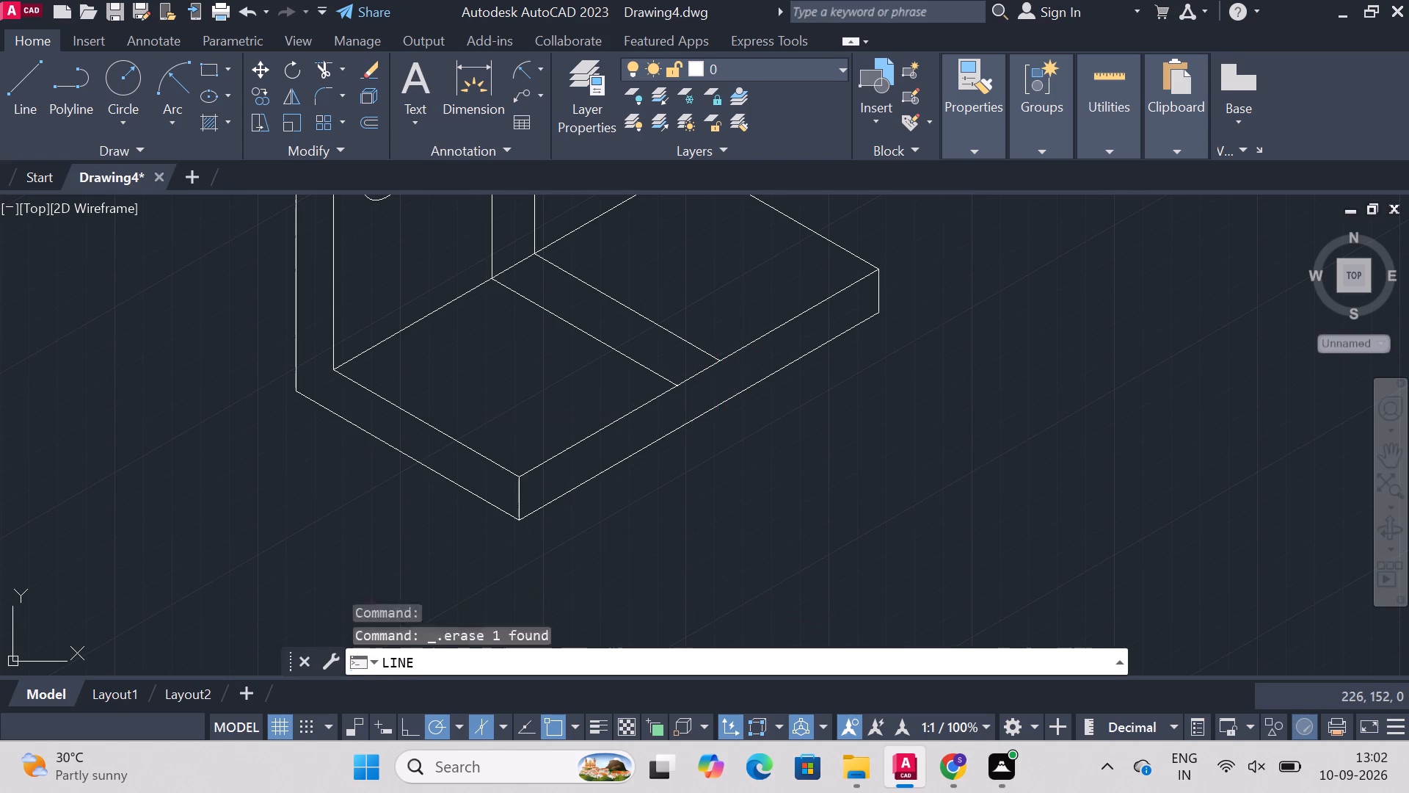
click(521, 479)
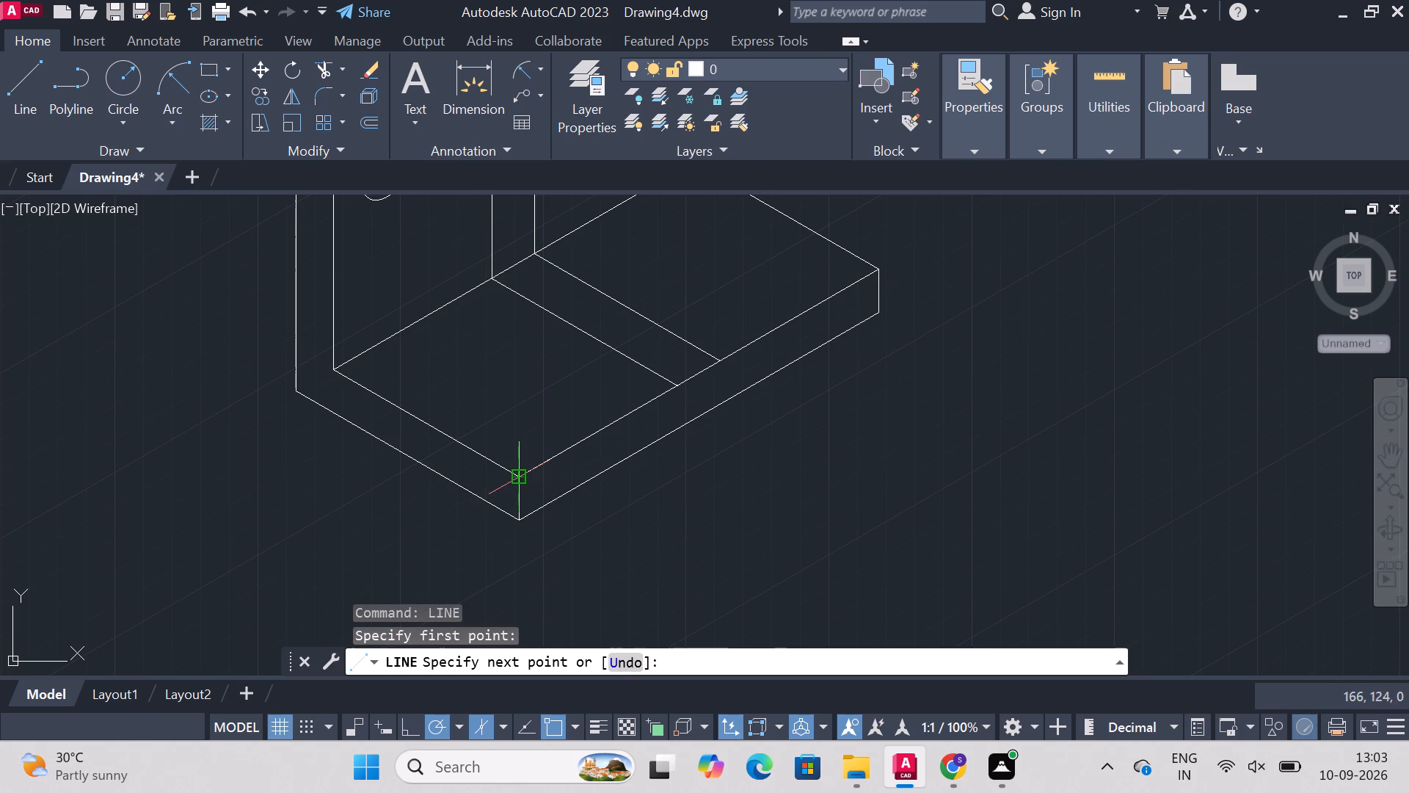
click(601, 533)
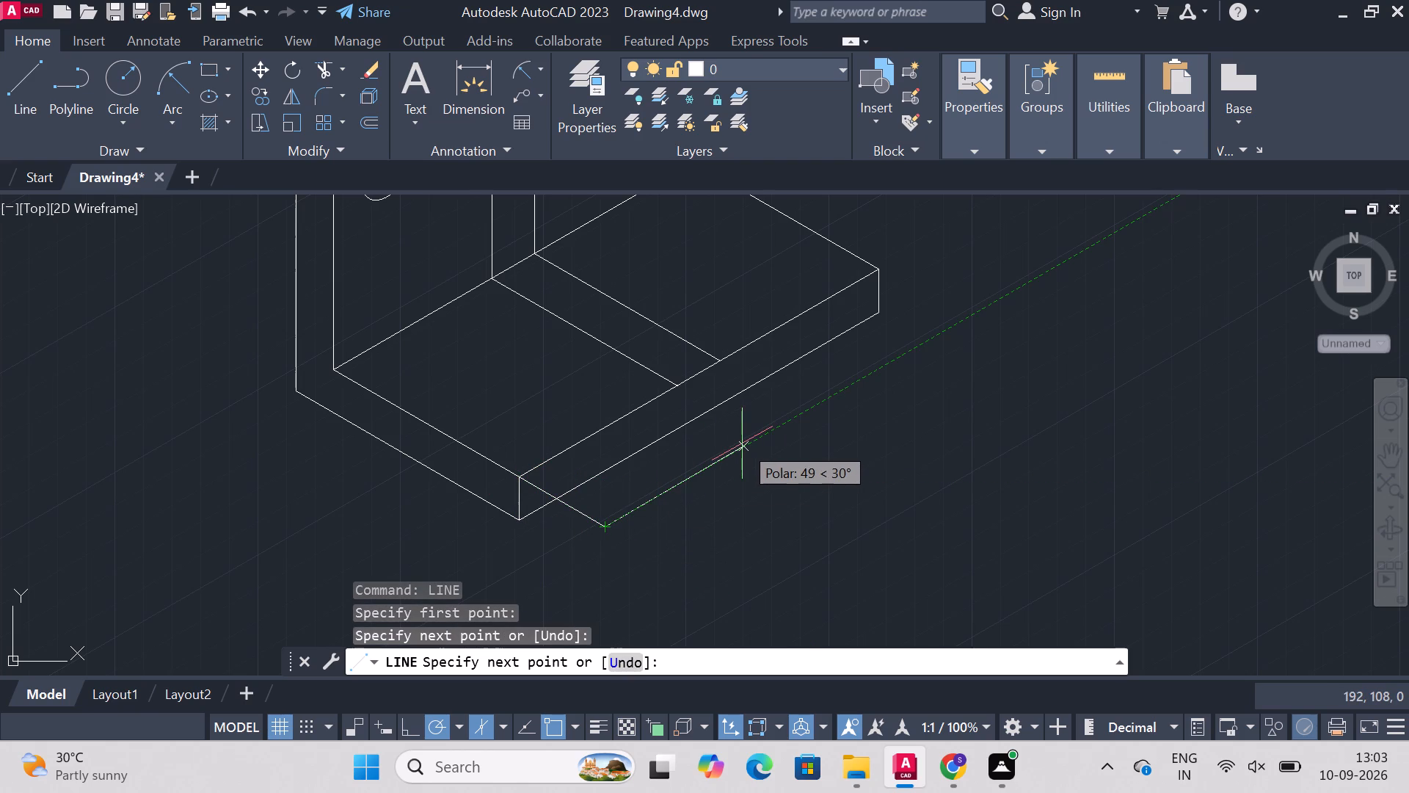
text(63)
key(Return)
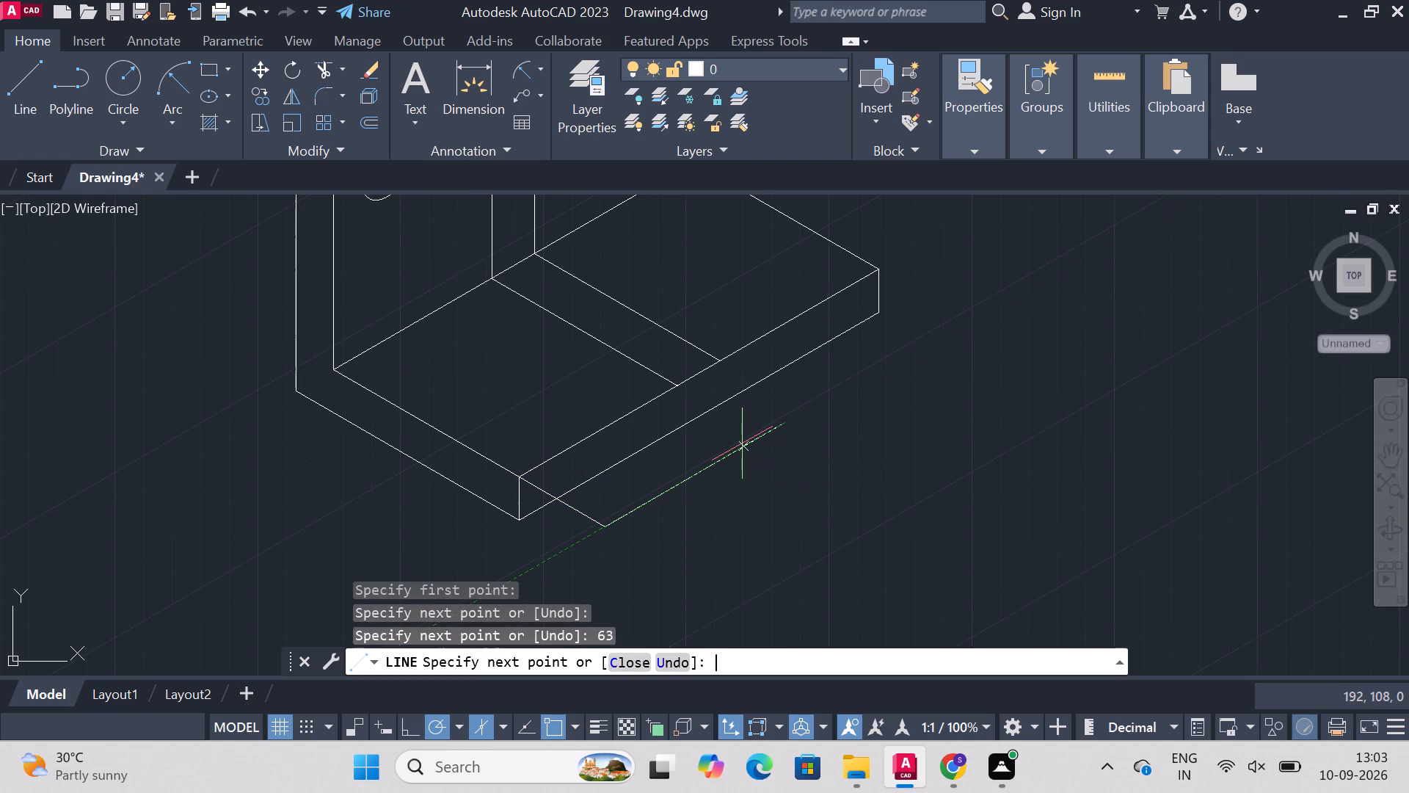
click(697, 375)
key(Escape)
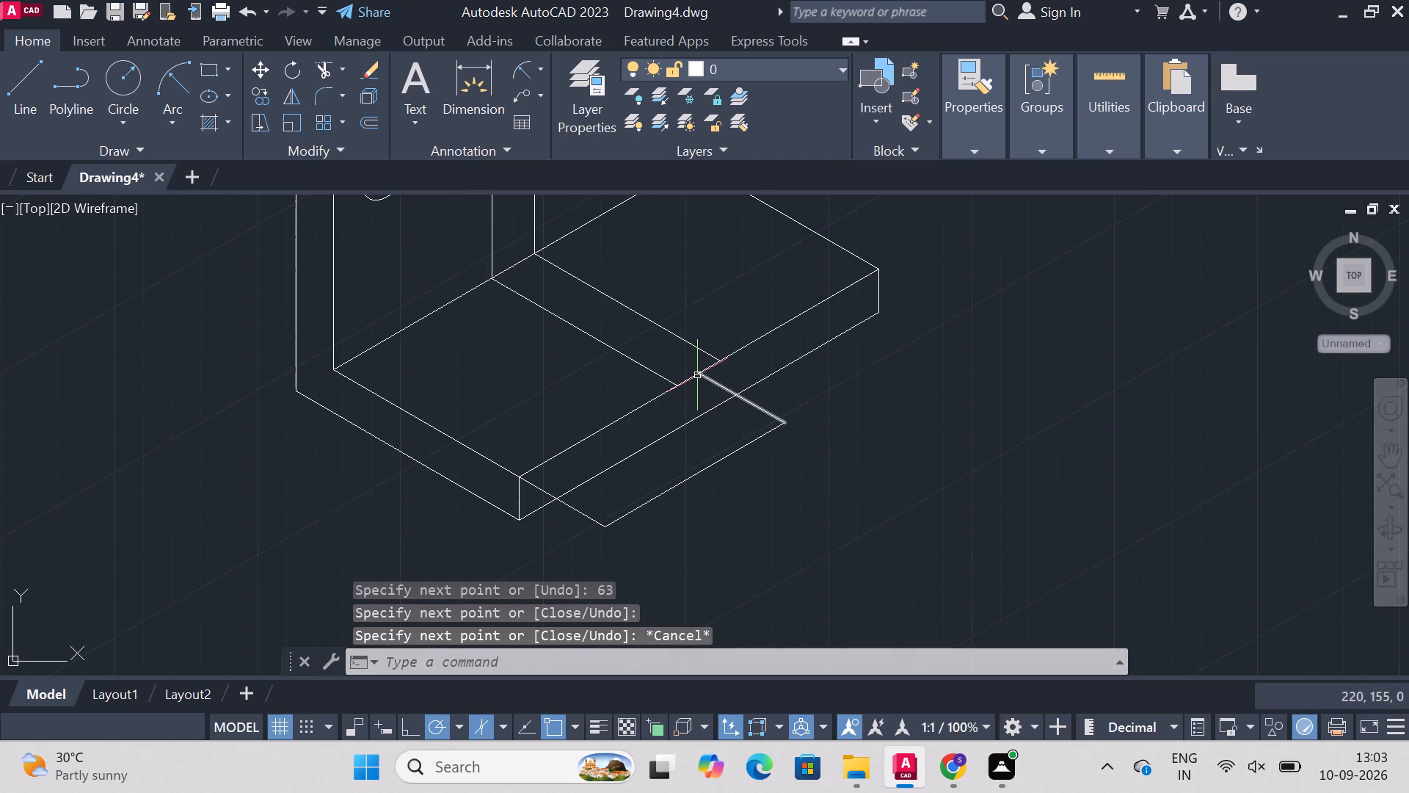
Trim the guide lines outside the base and the corner stub, keeping the short line from the midpoint across the front face.
text(trim)
key(Return)
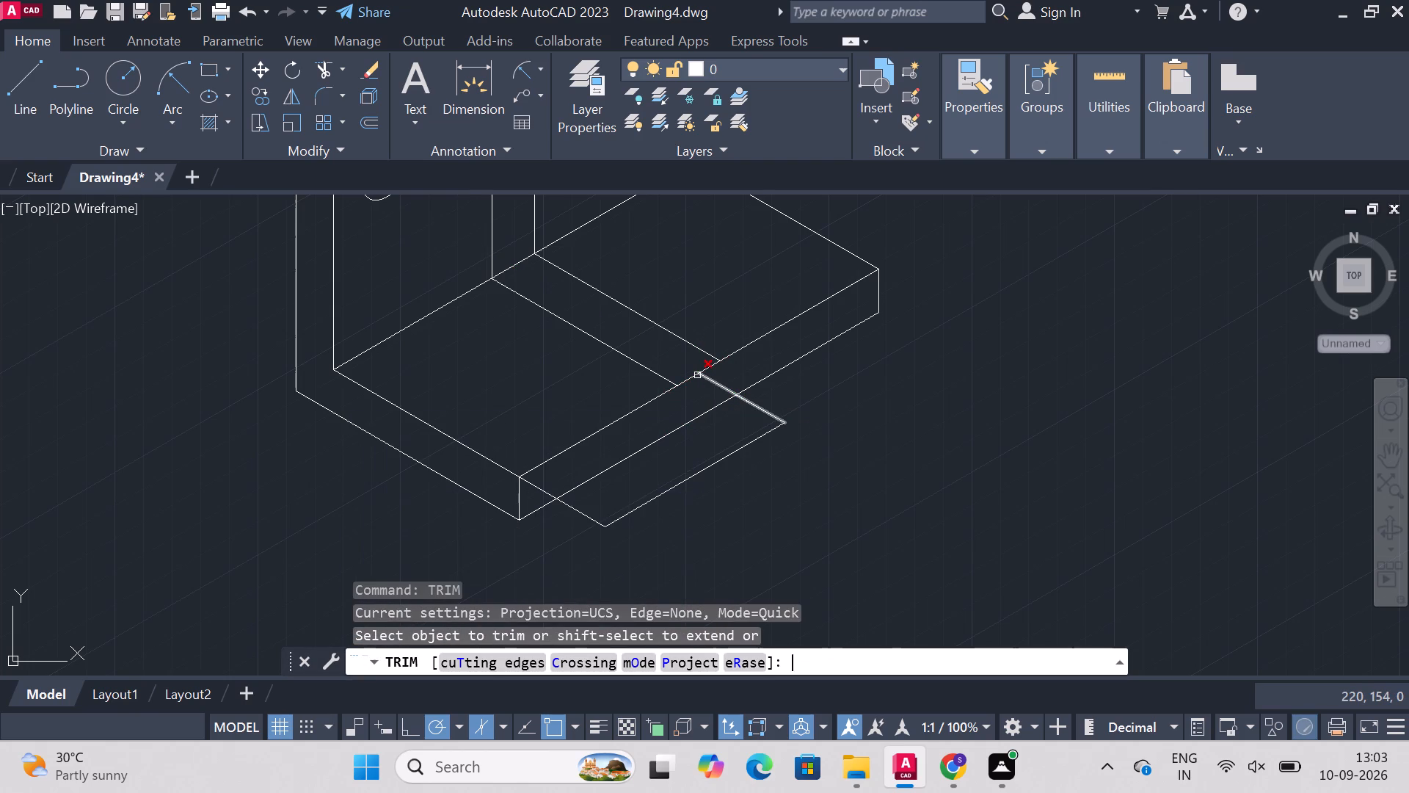
click(704, 475)
drag(704, 475, 690, 473)
click(579, 521)
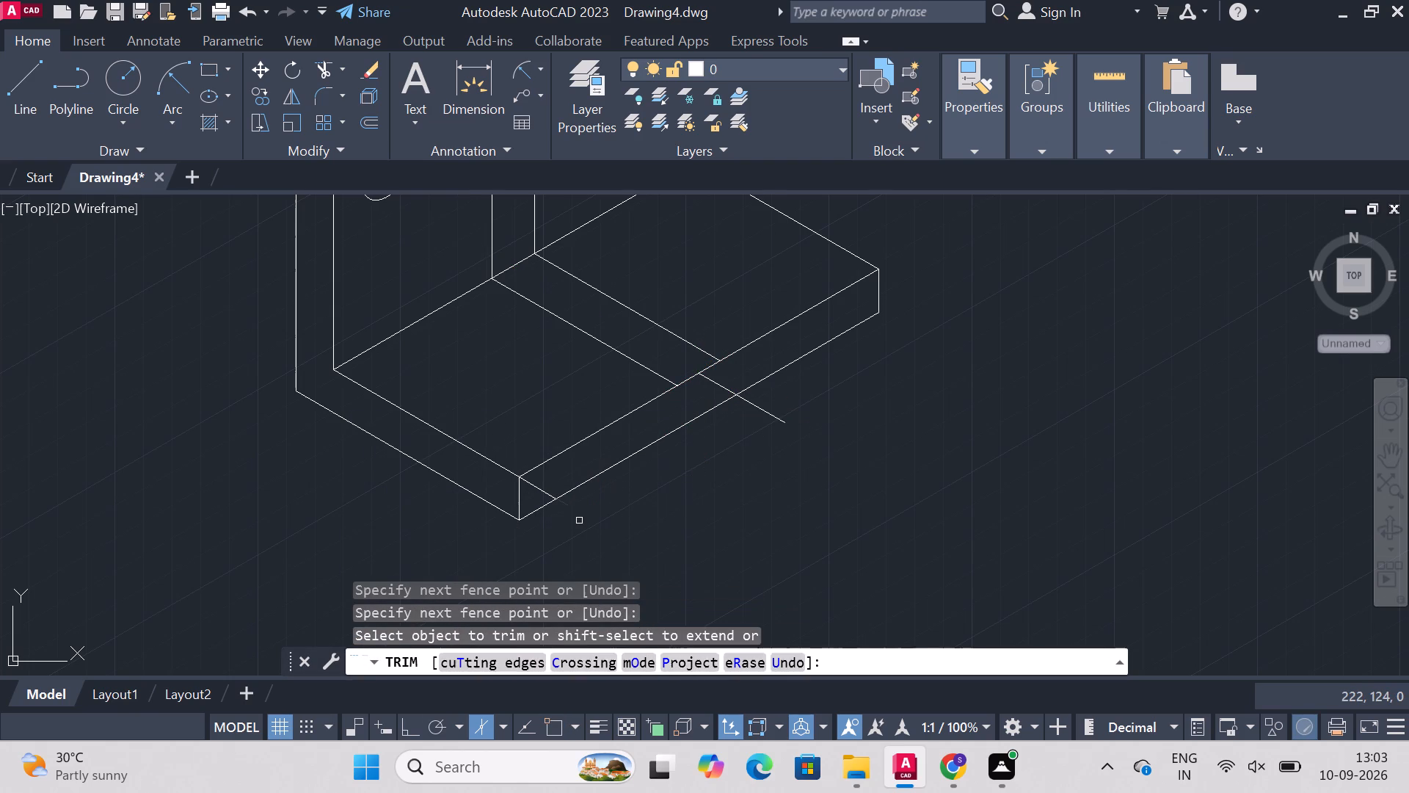
click(546, 491)
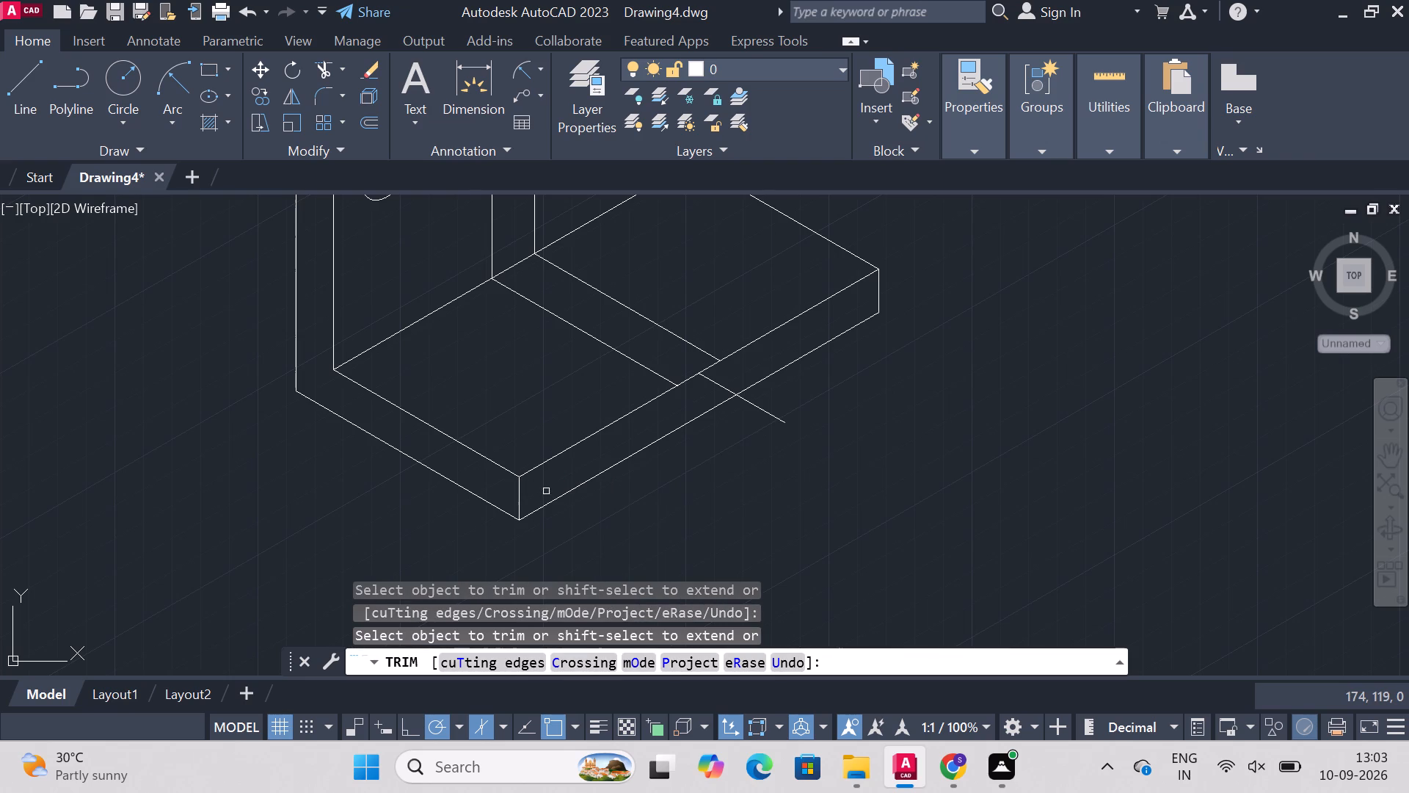
click(786, 418)
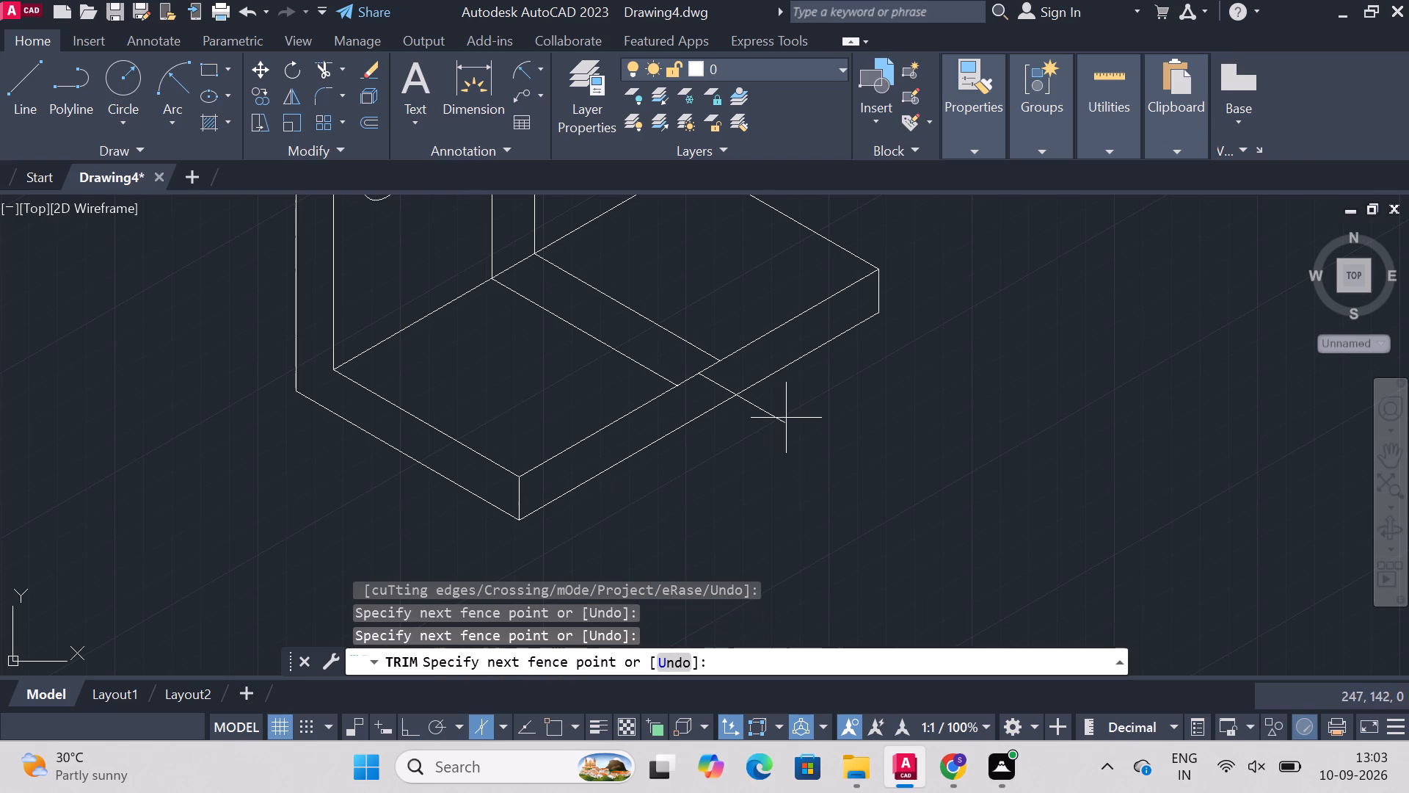
click(769, 427)
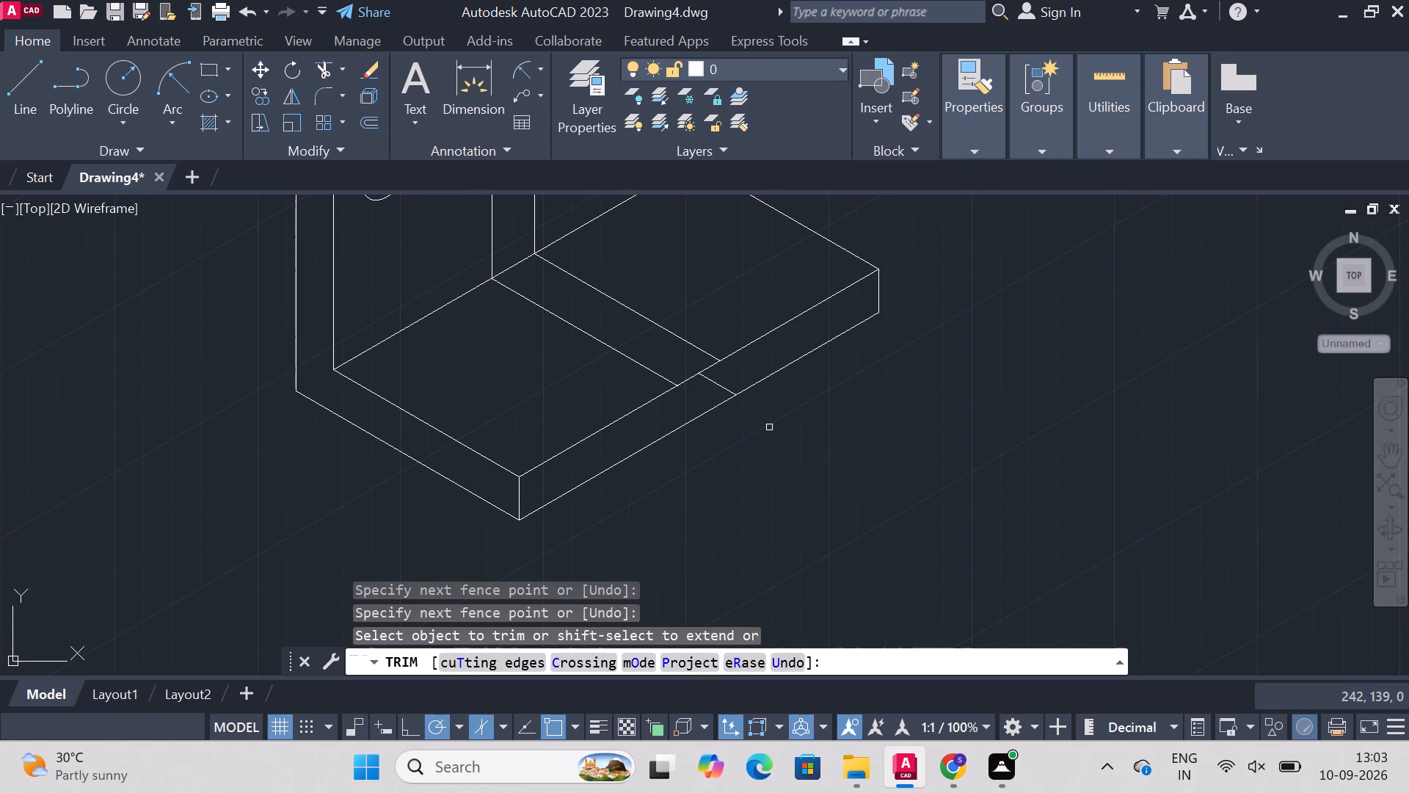
Draw a centre line from the base's top front edge midpoint back to the inner corner and up the upright's face, midway between the strip lines.
key(Escape)
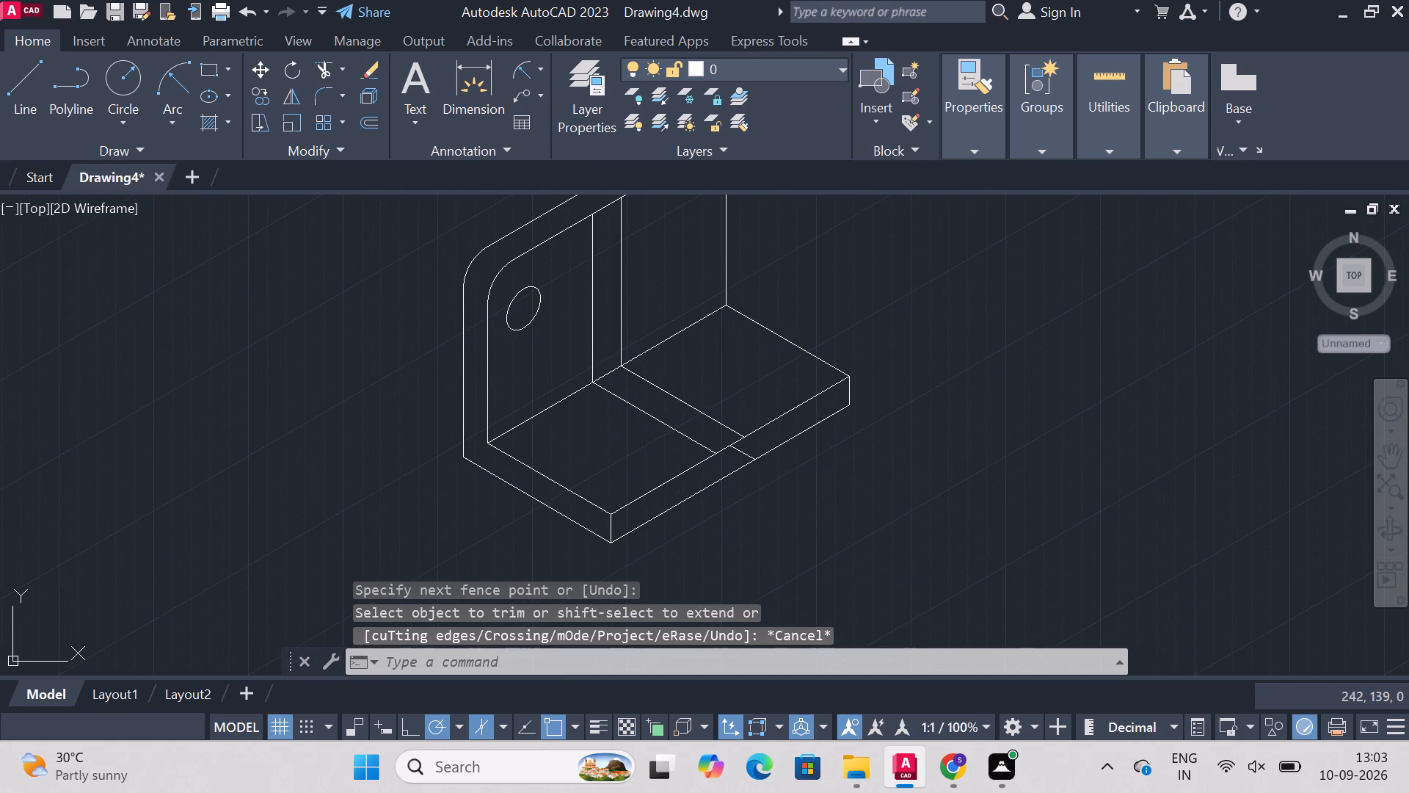
text(lin)
key(e)
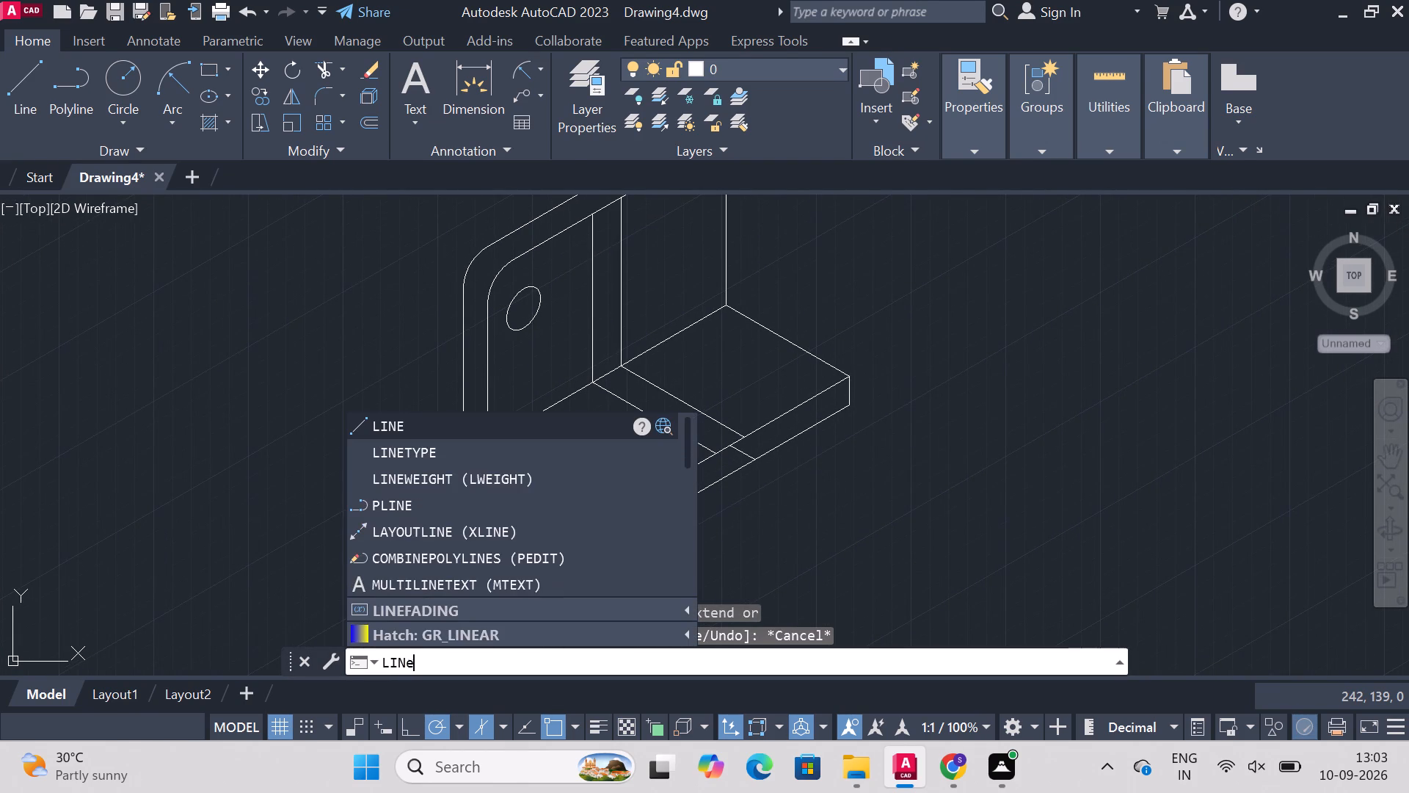
key(Return)
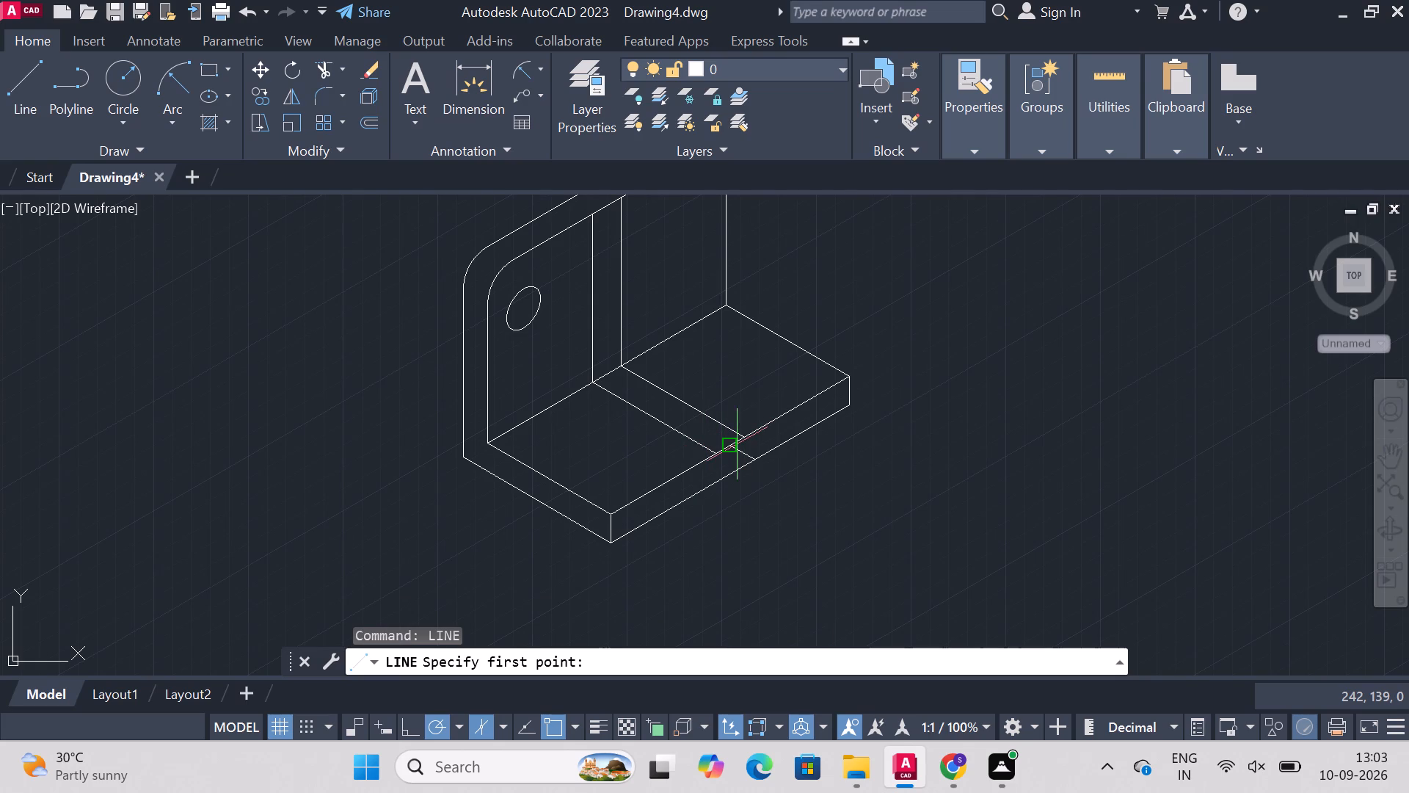
click(725, 454)
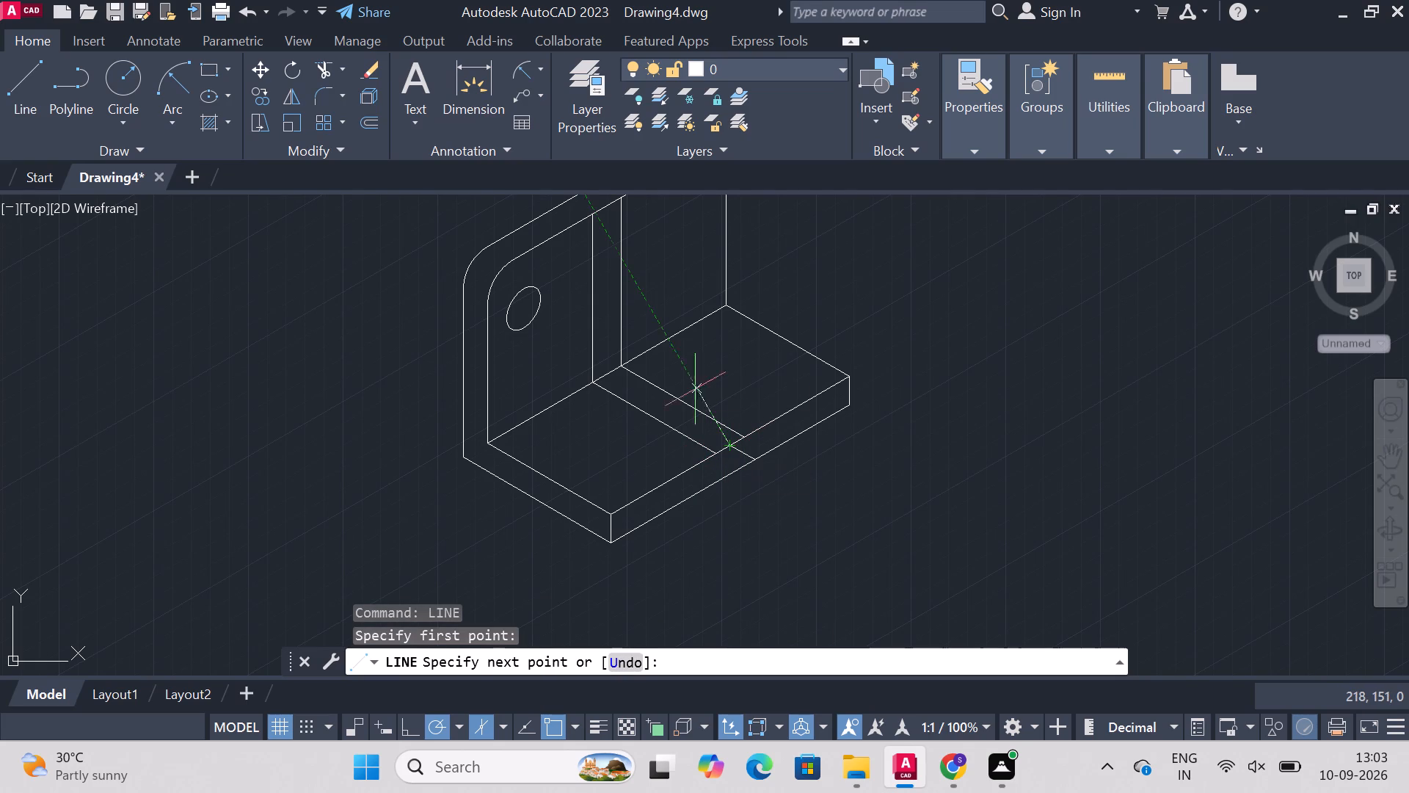
click(606, 369)
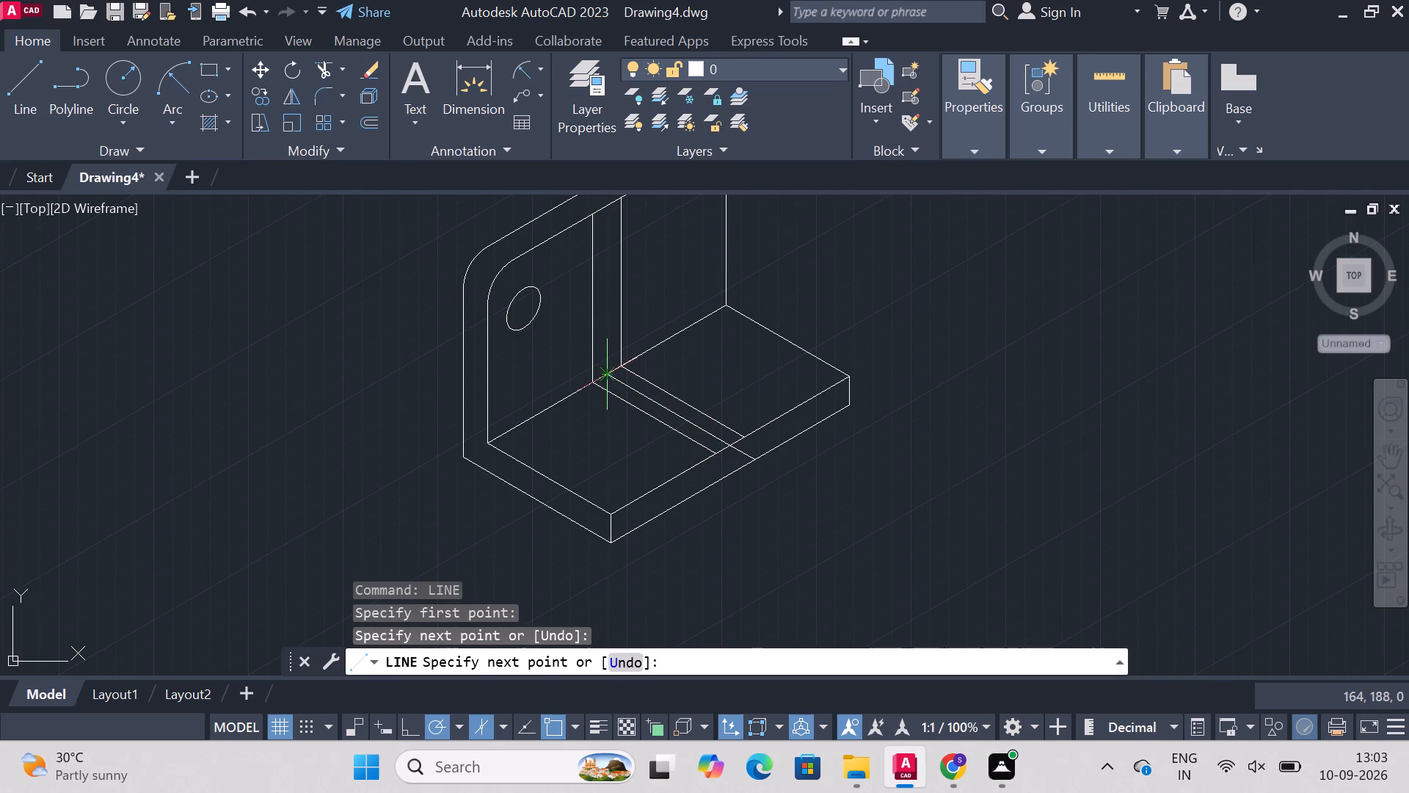
click(604, 212)
key(Escape)
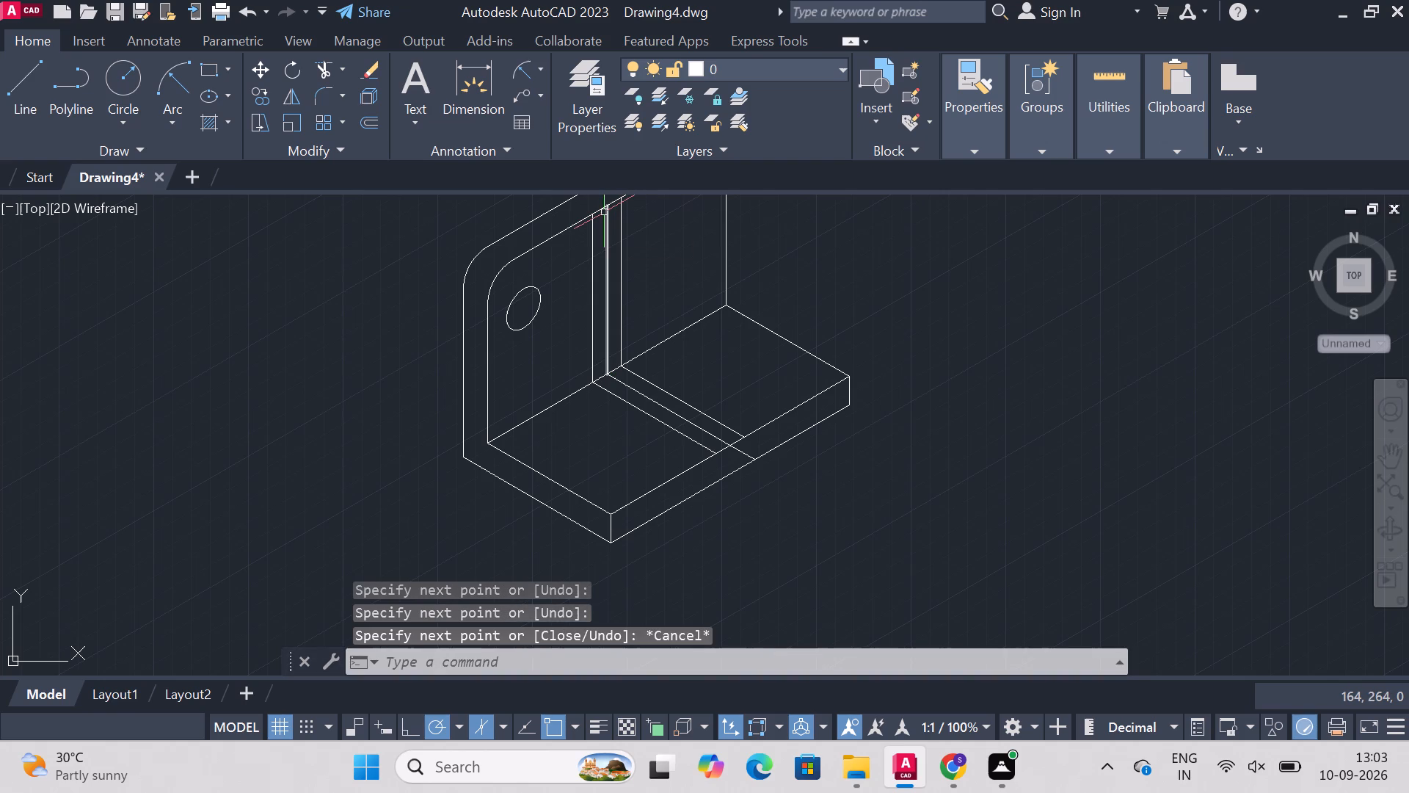
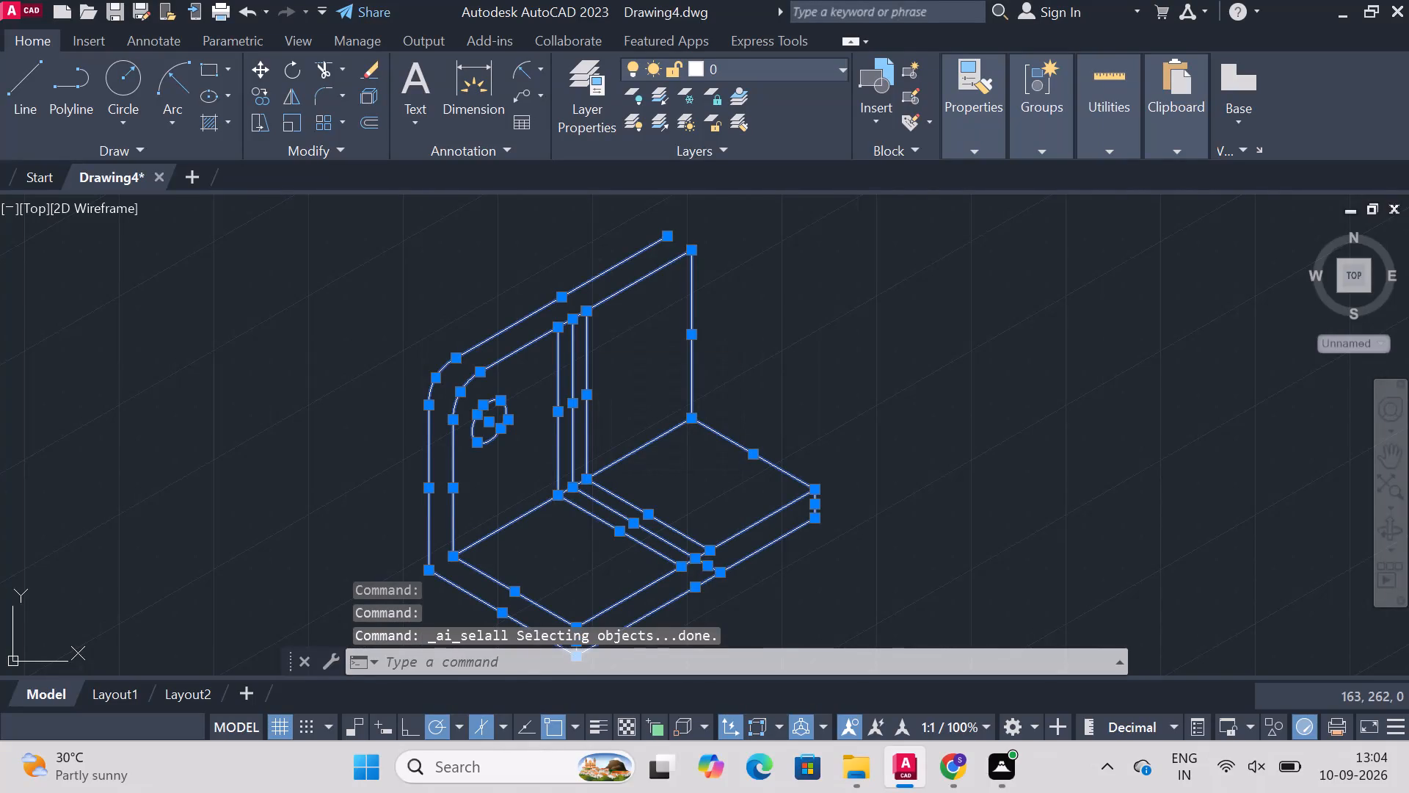
Delete all the selected bracket geometry, clearing the drawing.
key(Delete)
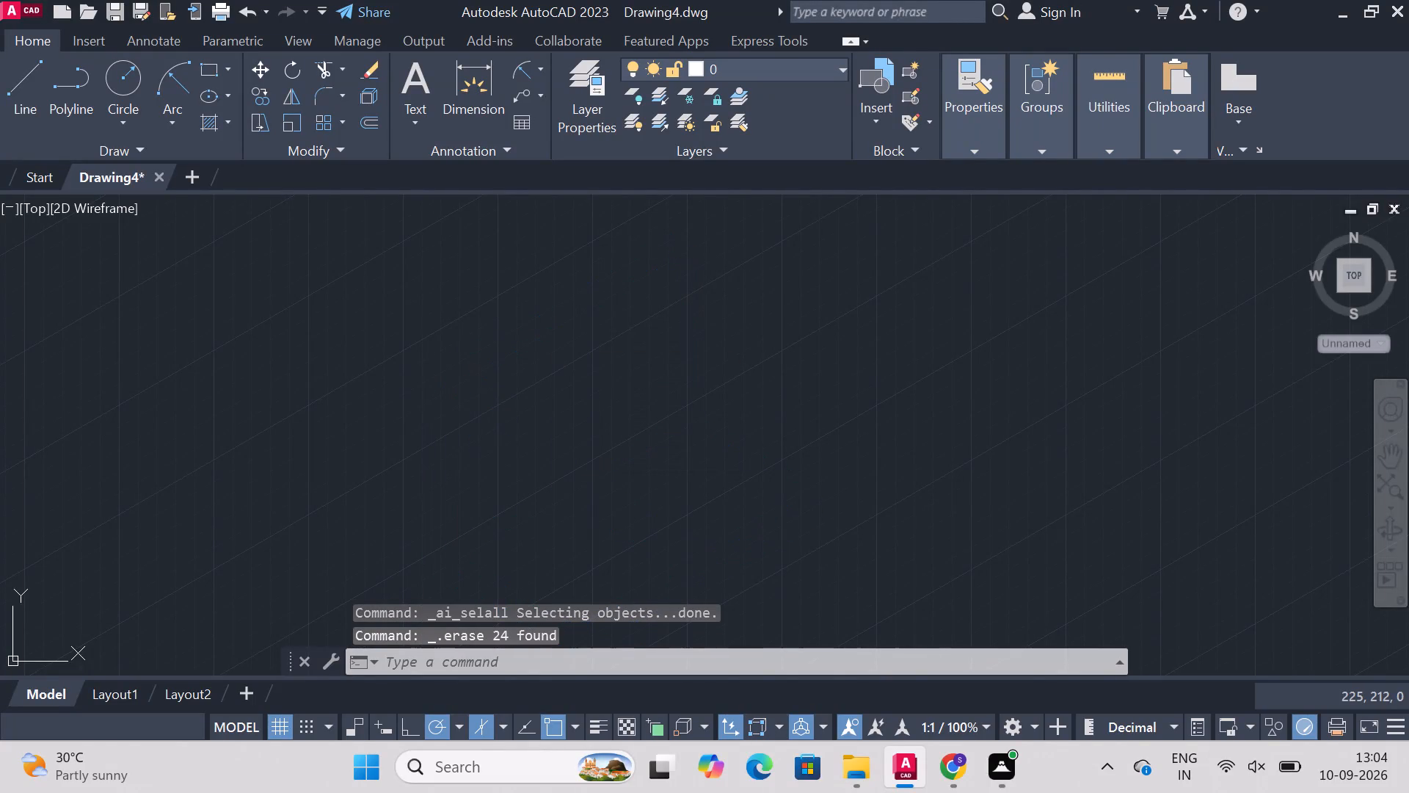
Turn on command log file recording with LOGFILEON.
text(lo)
key(g)
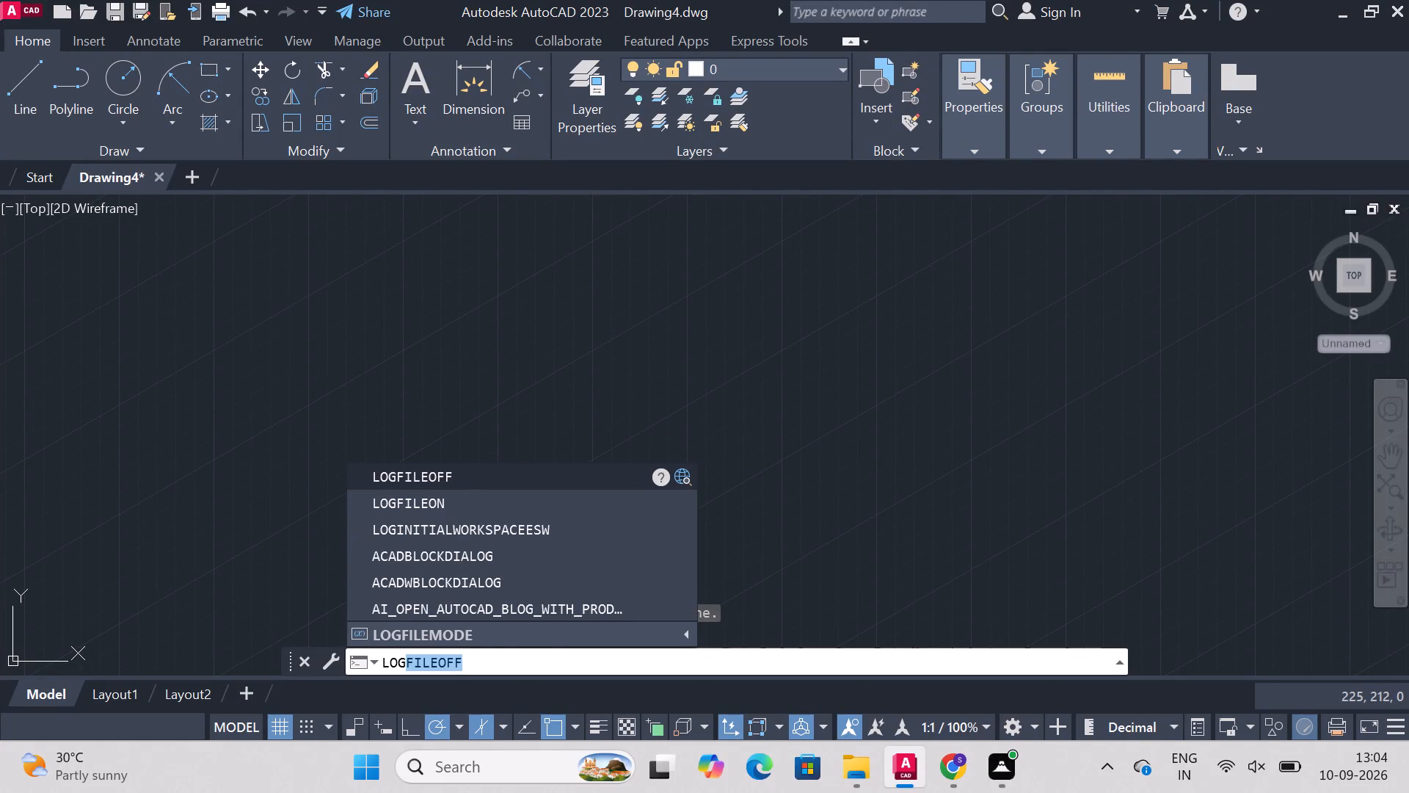
key(Down)
key(Return)
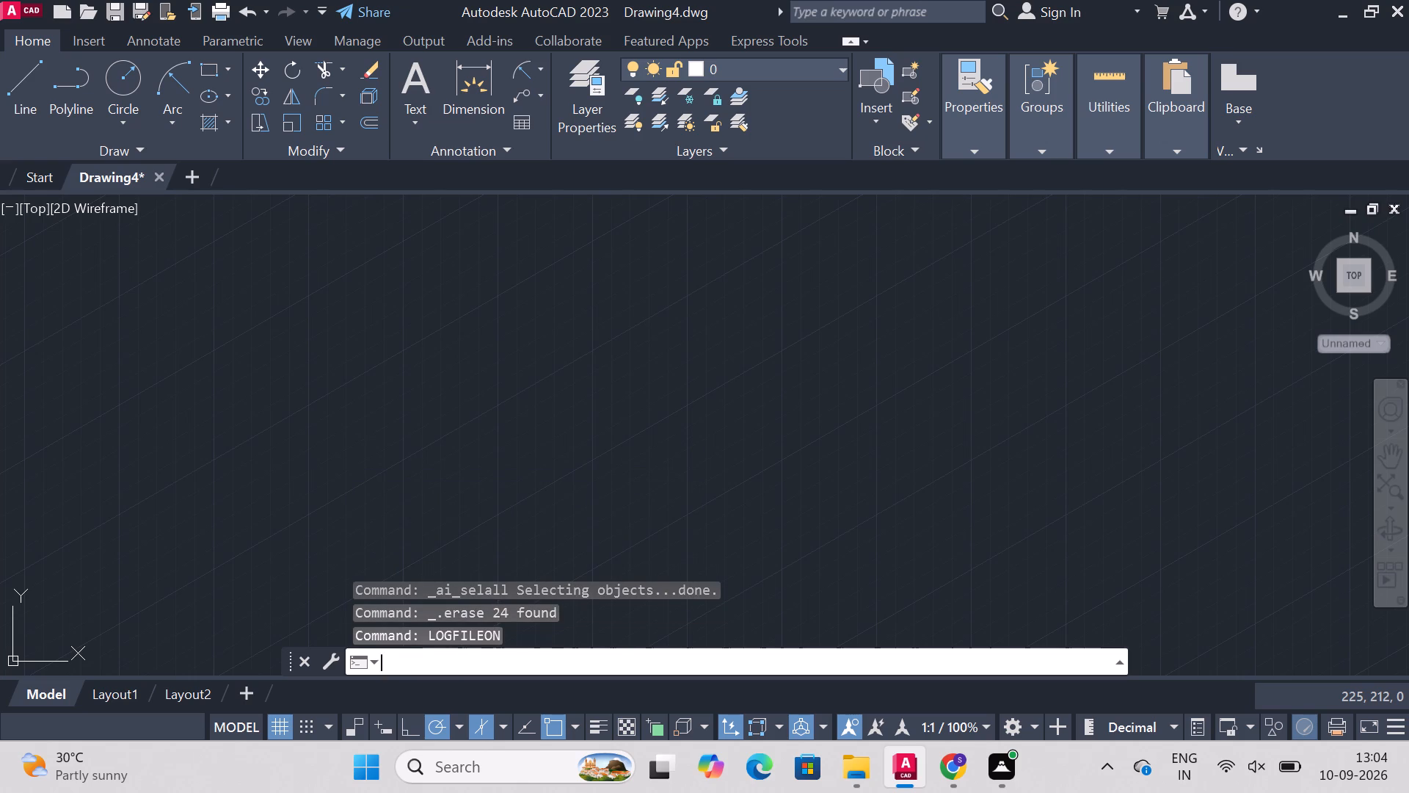
key(Escape)
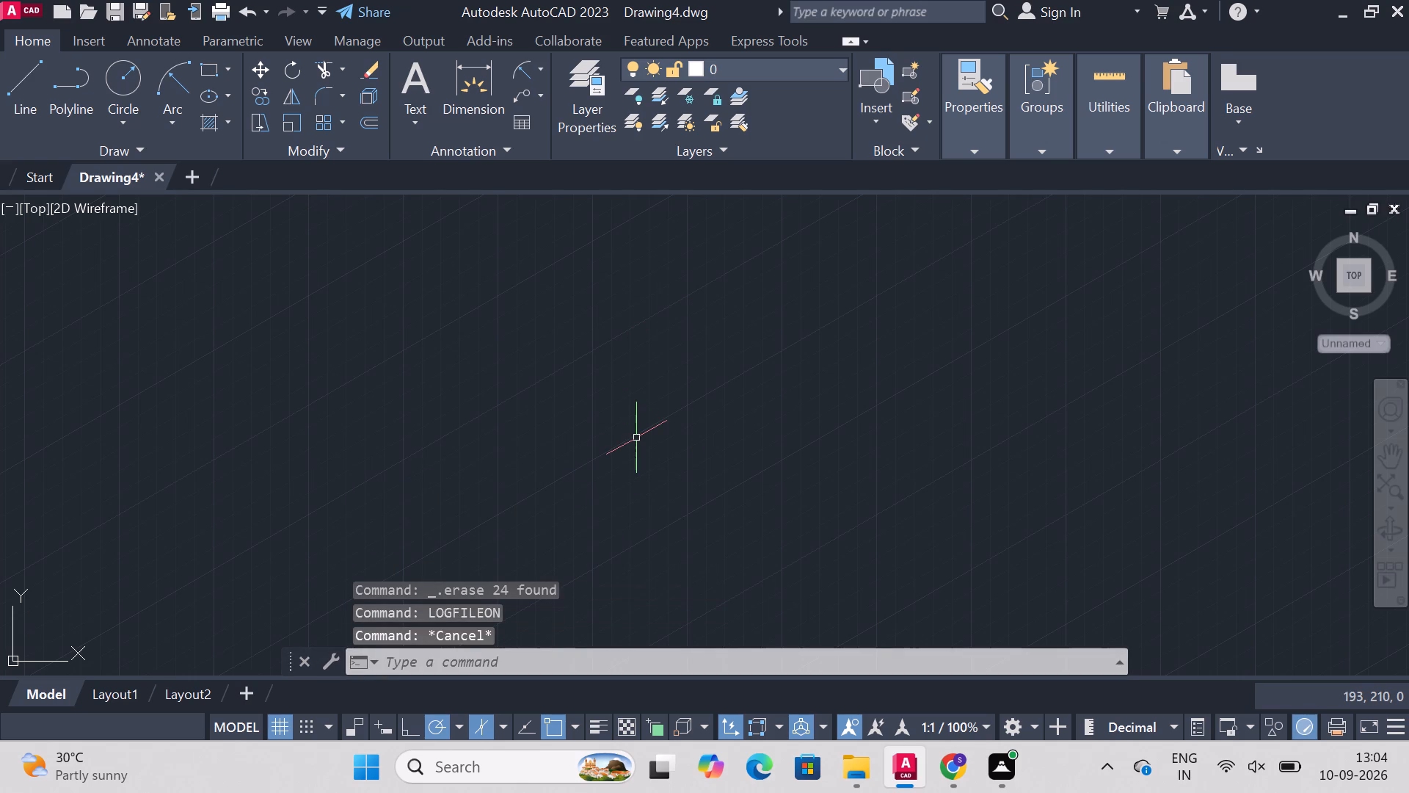
Draw the base's long front face with lines of 126 at 30°, 13 straight up, and 126 back at 210°.
text(line)
key(Return)
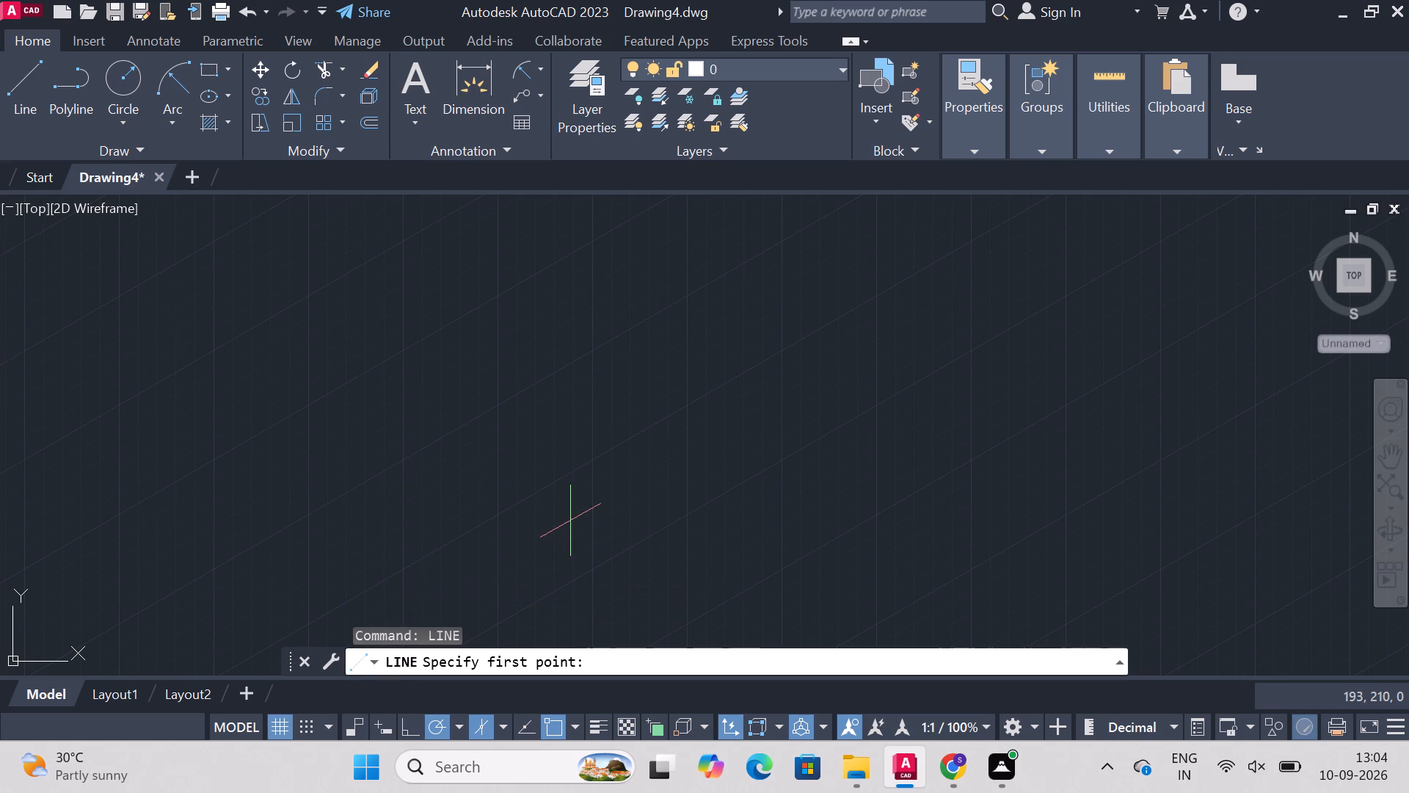
click(552, 521)
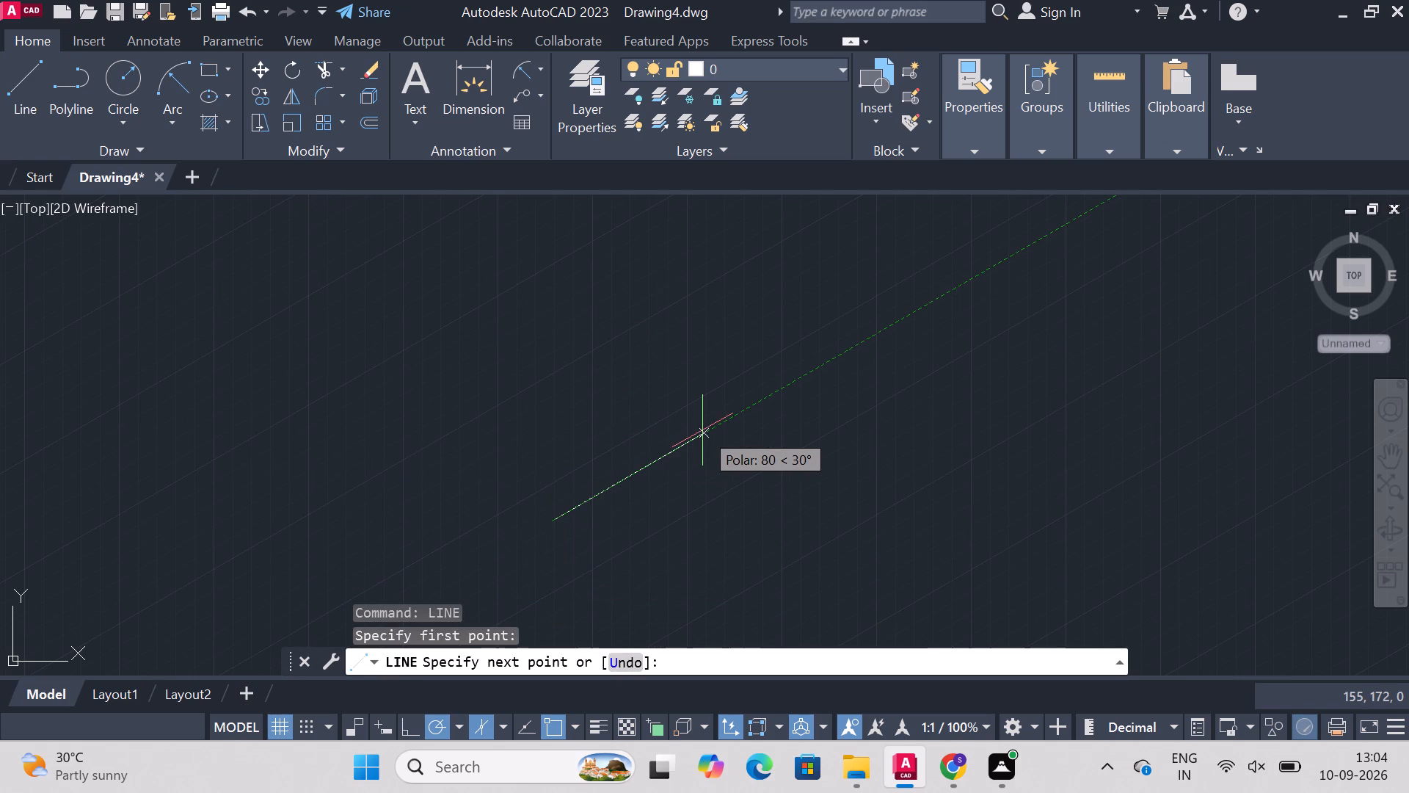
text(126)
key(Return)
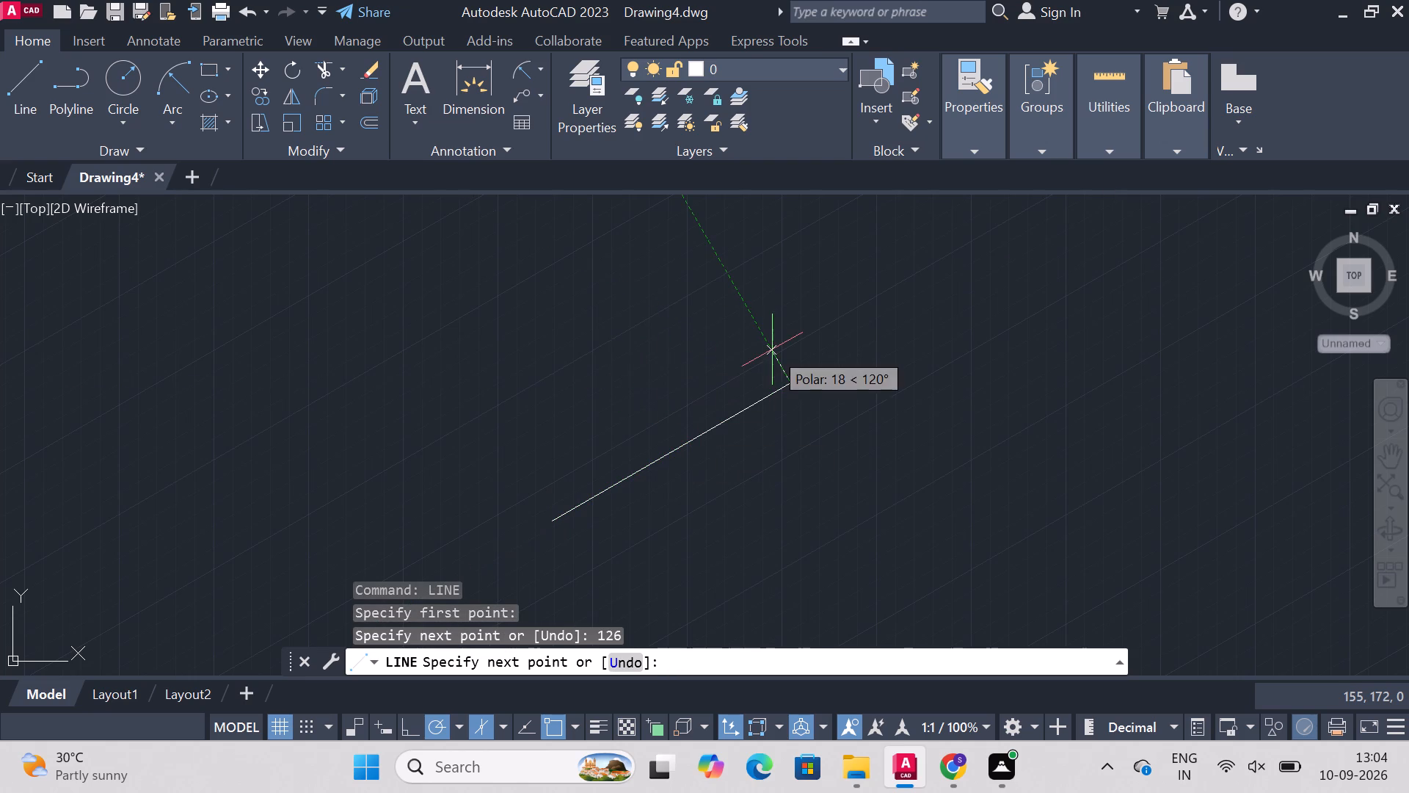
text(13)
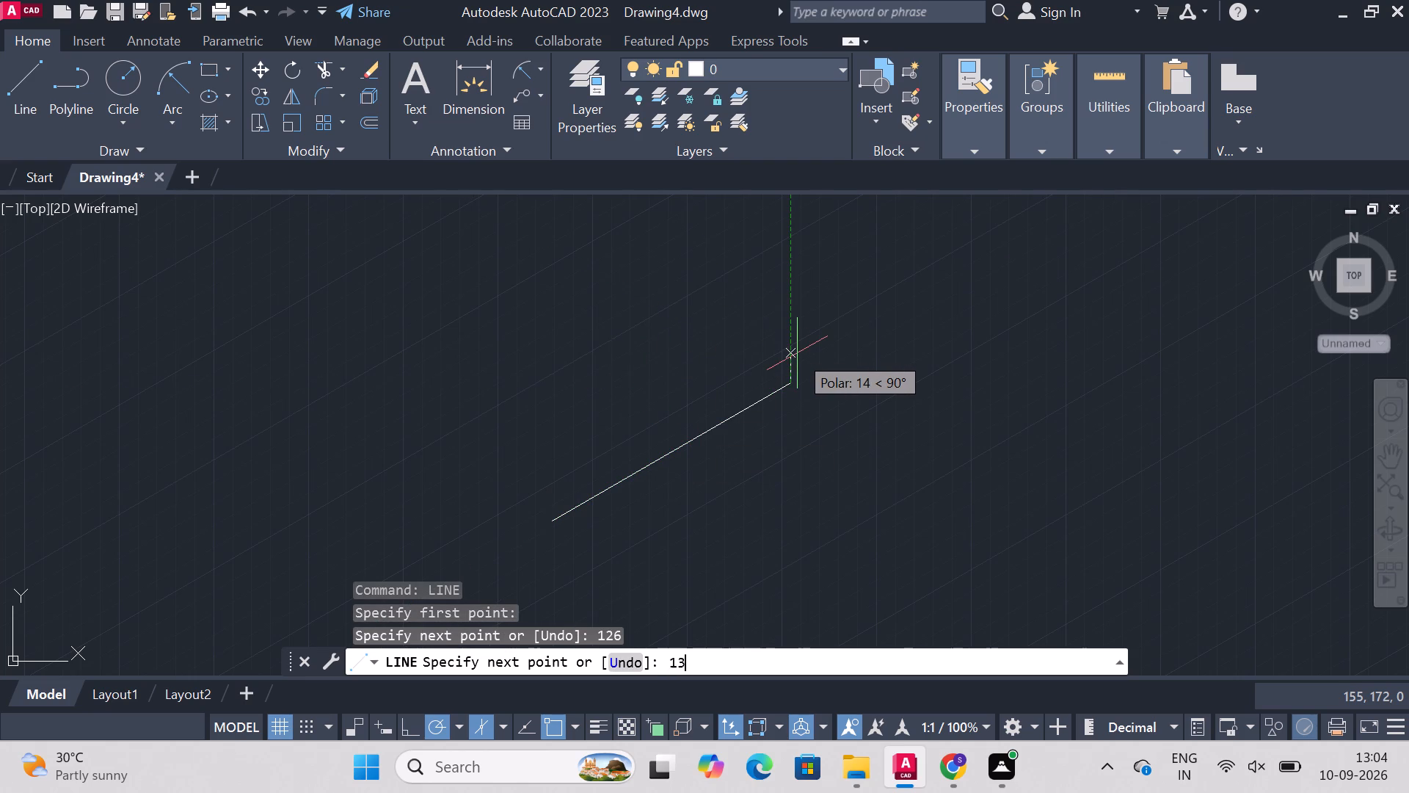
key(Return)
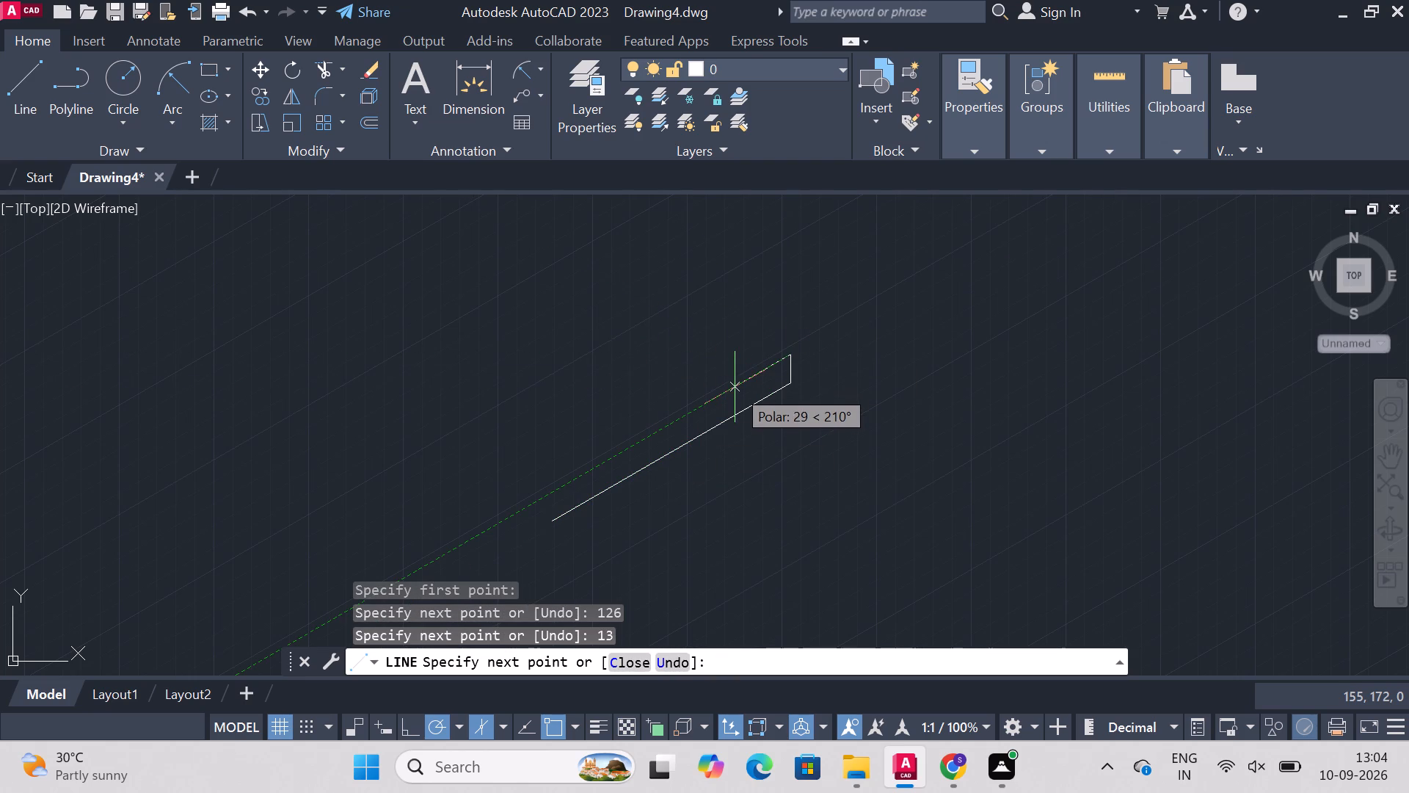
text(12)
key(6)
key(Return)
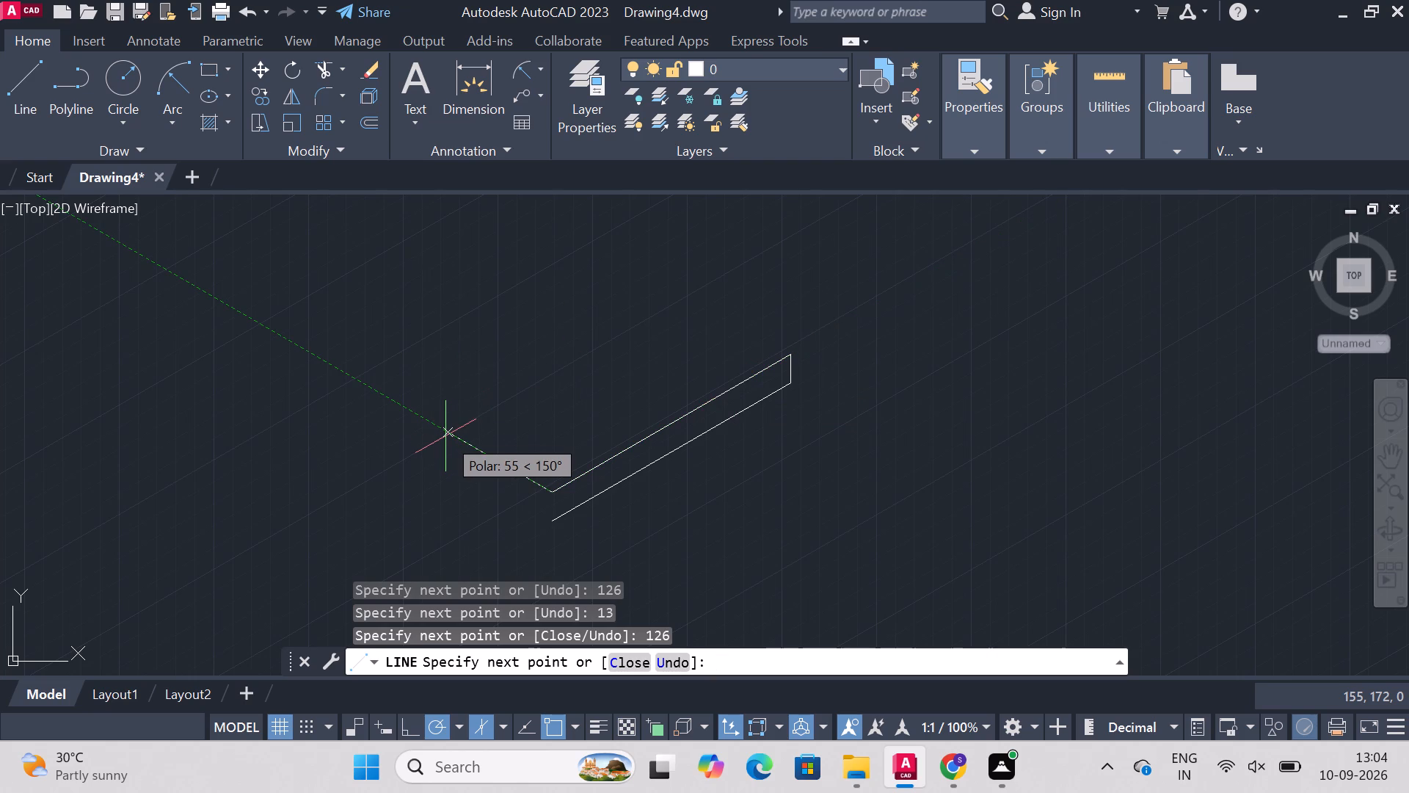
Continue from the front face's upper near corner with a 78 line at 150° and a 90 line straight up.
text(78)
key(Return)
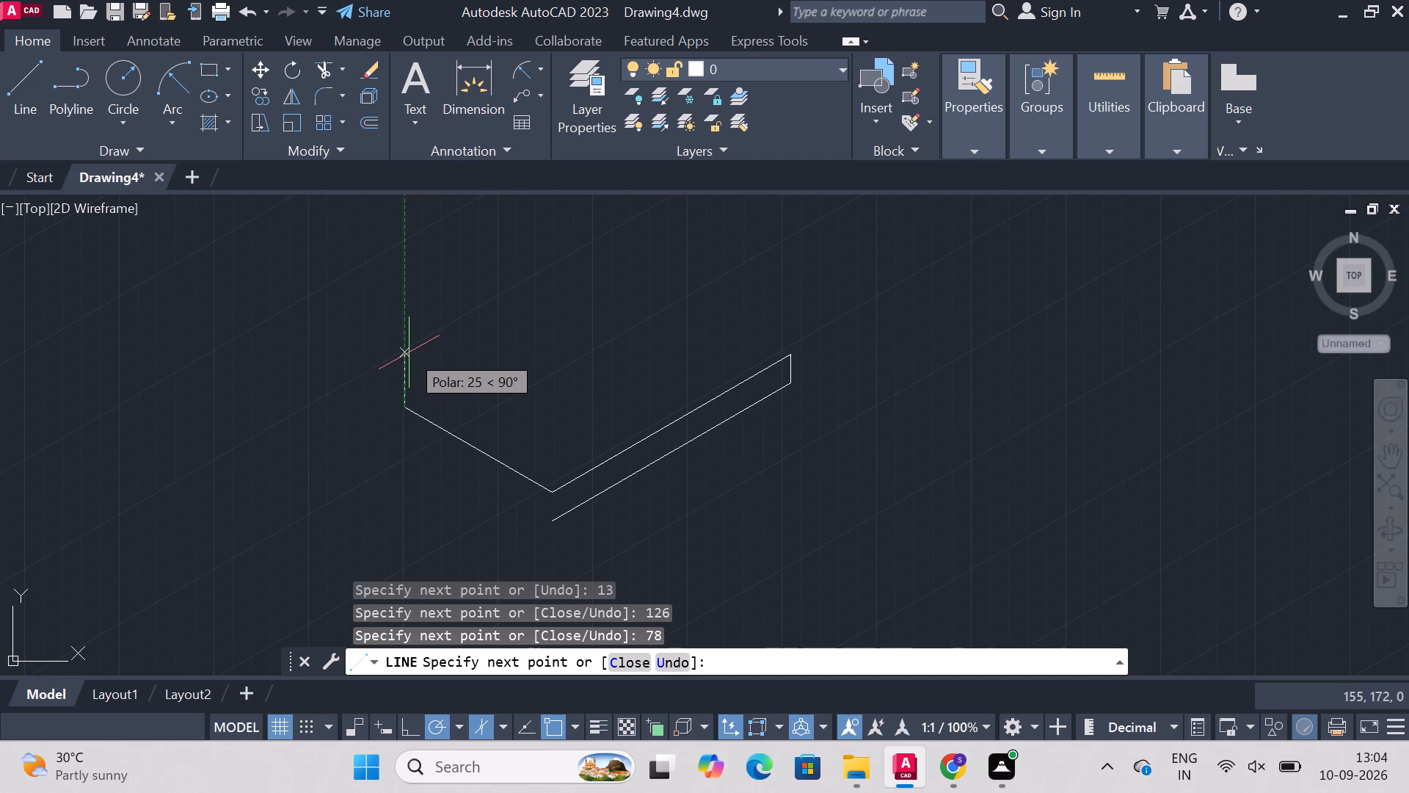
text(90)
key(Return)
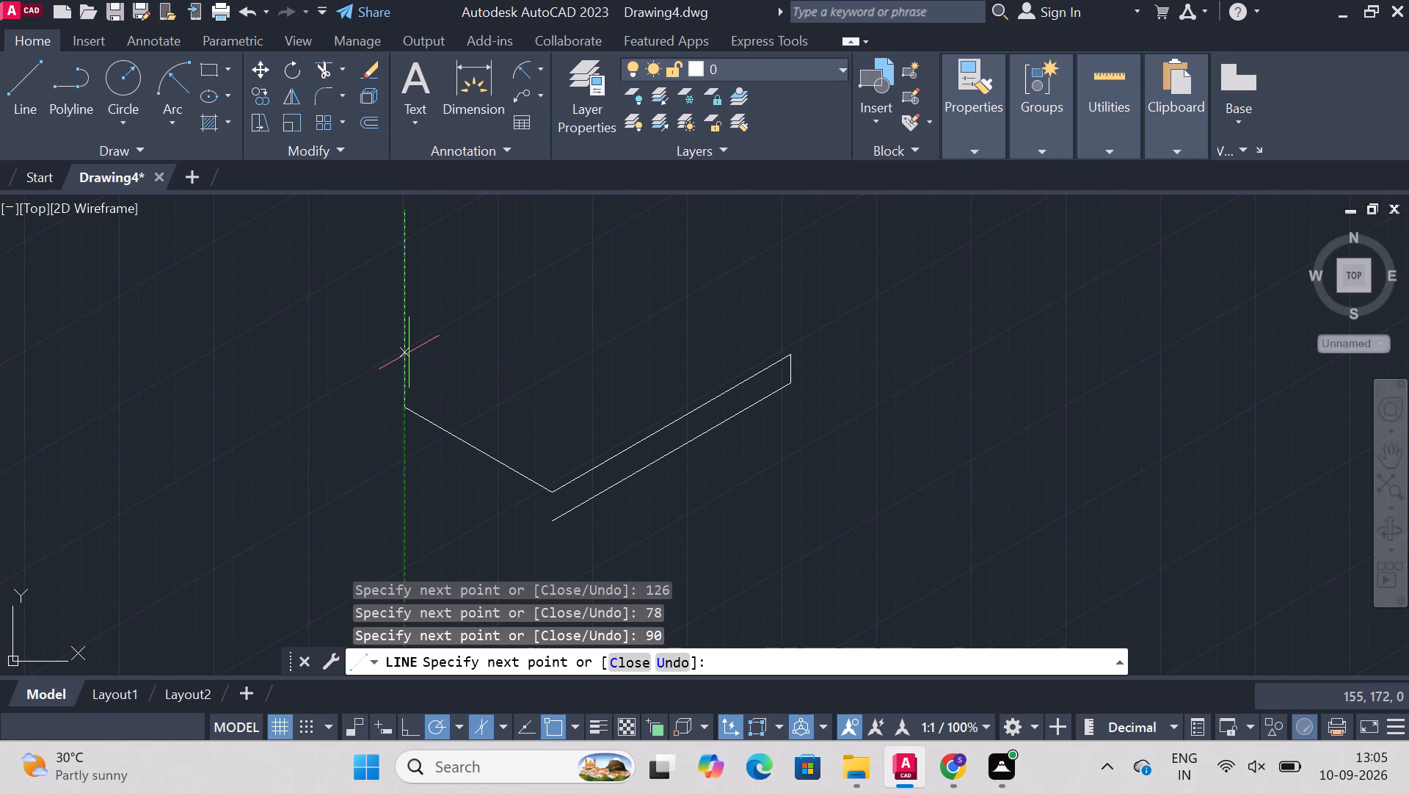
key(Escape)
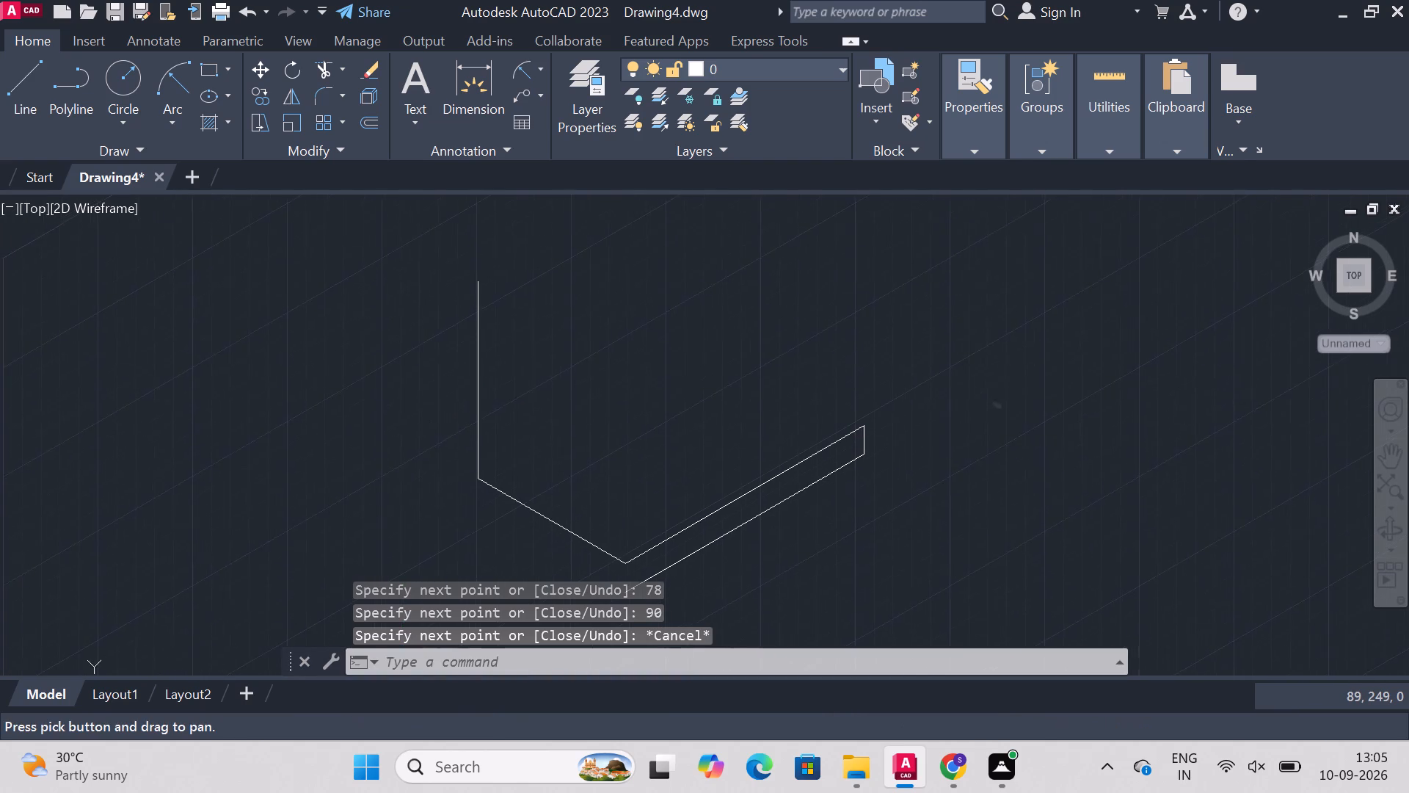
Draw a 78 line at 150° from the front face's lower near corner as the base's bottom end edge.
text(line)
key(Return)
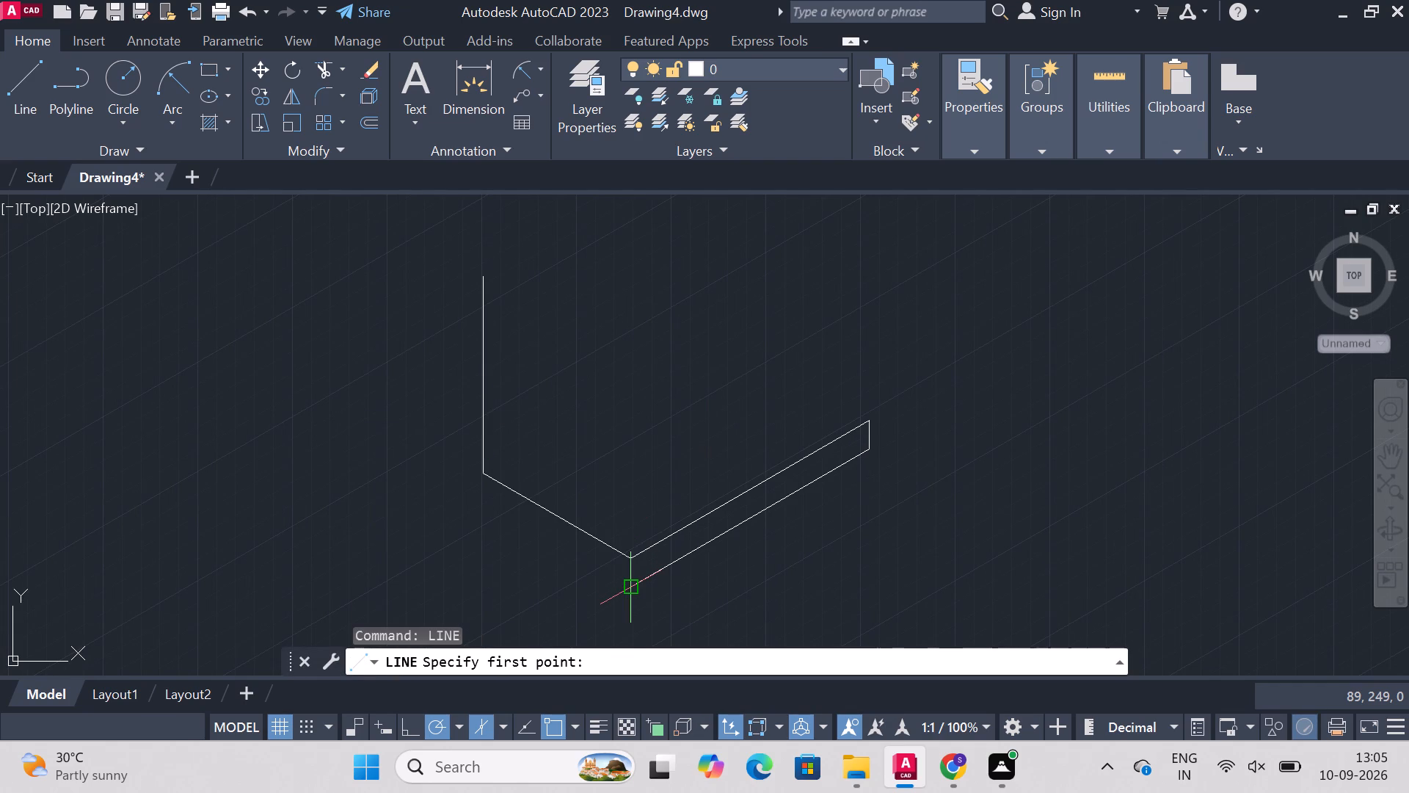
click(636, 586)
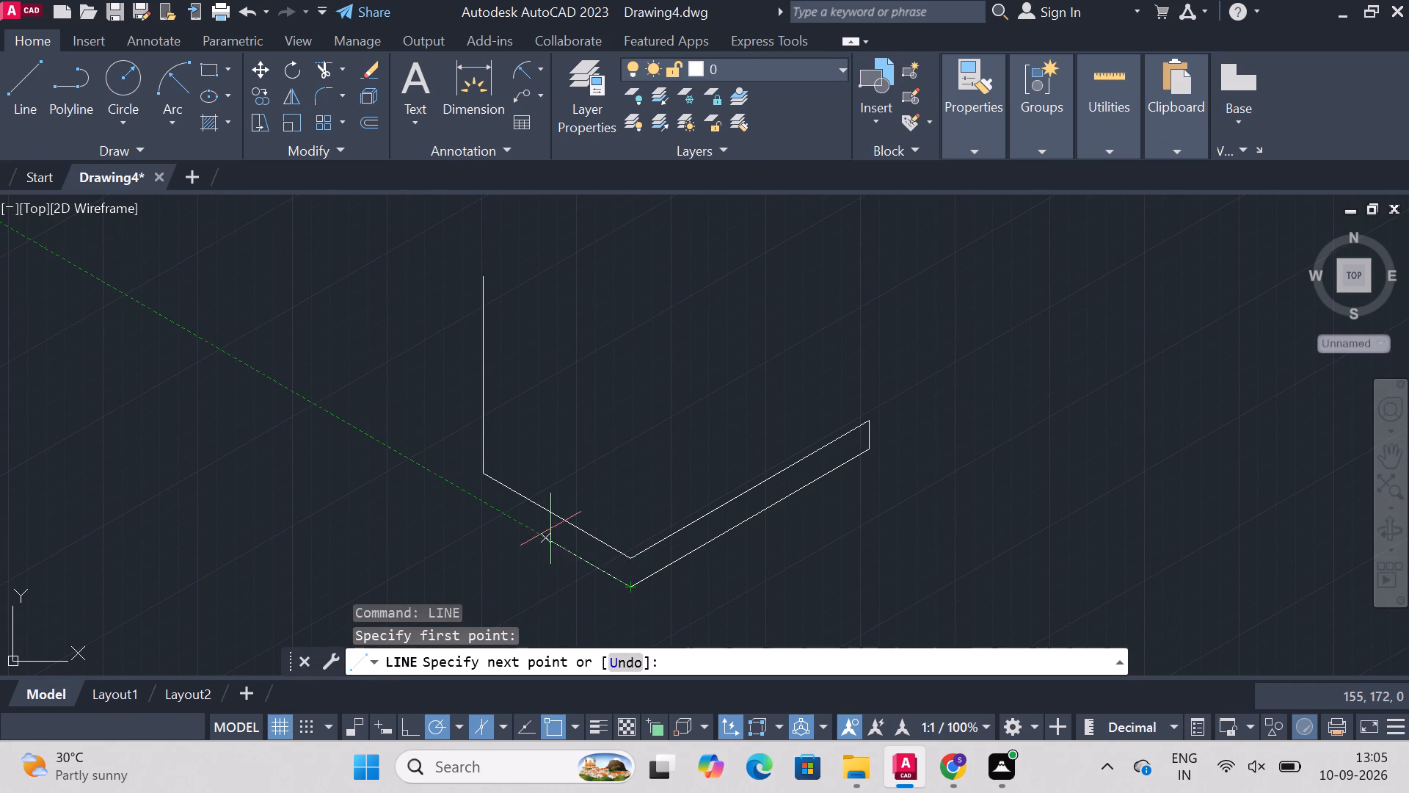
key(7)
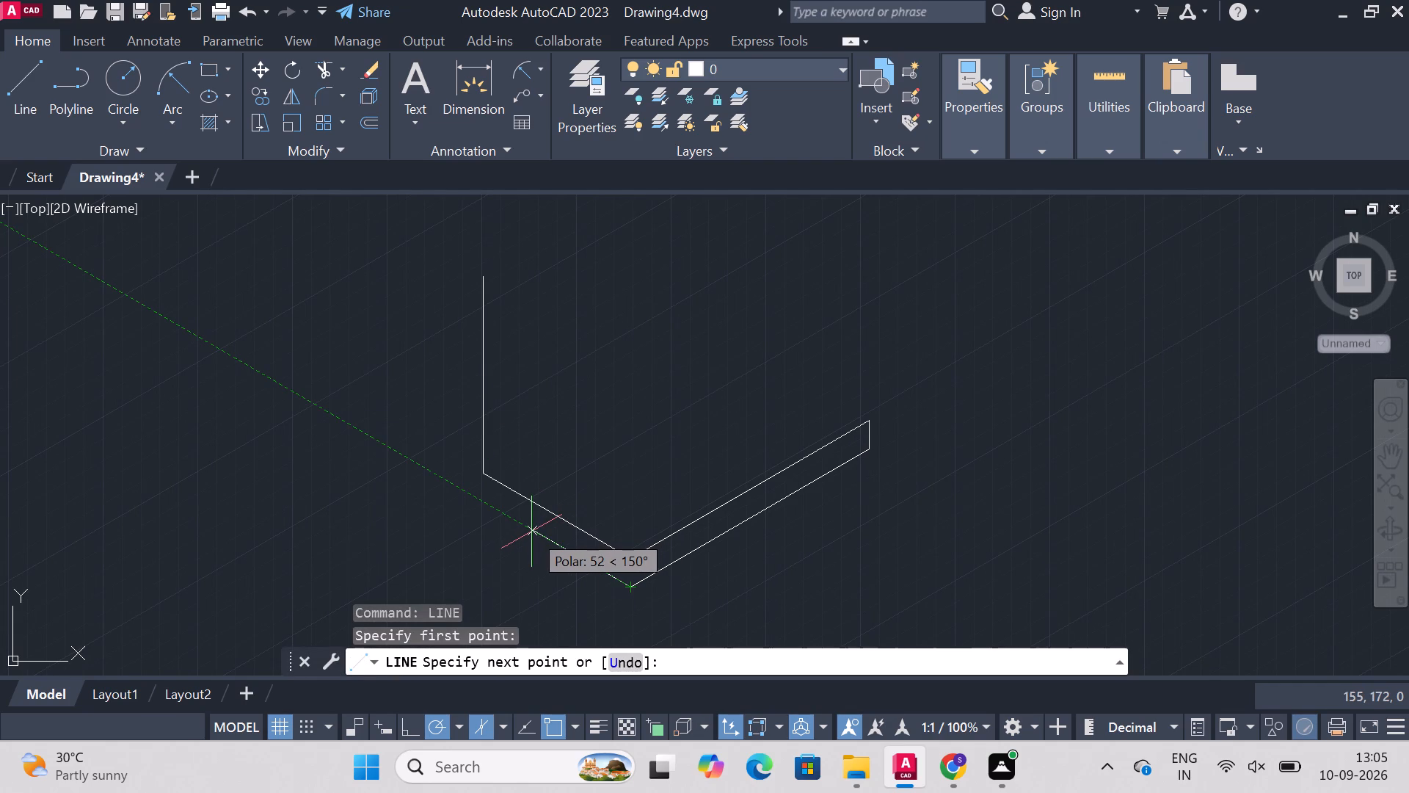
key(8)
key(Return)
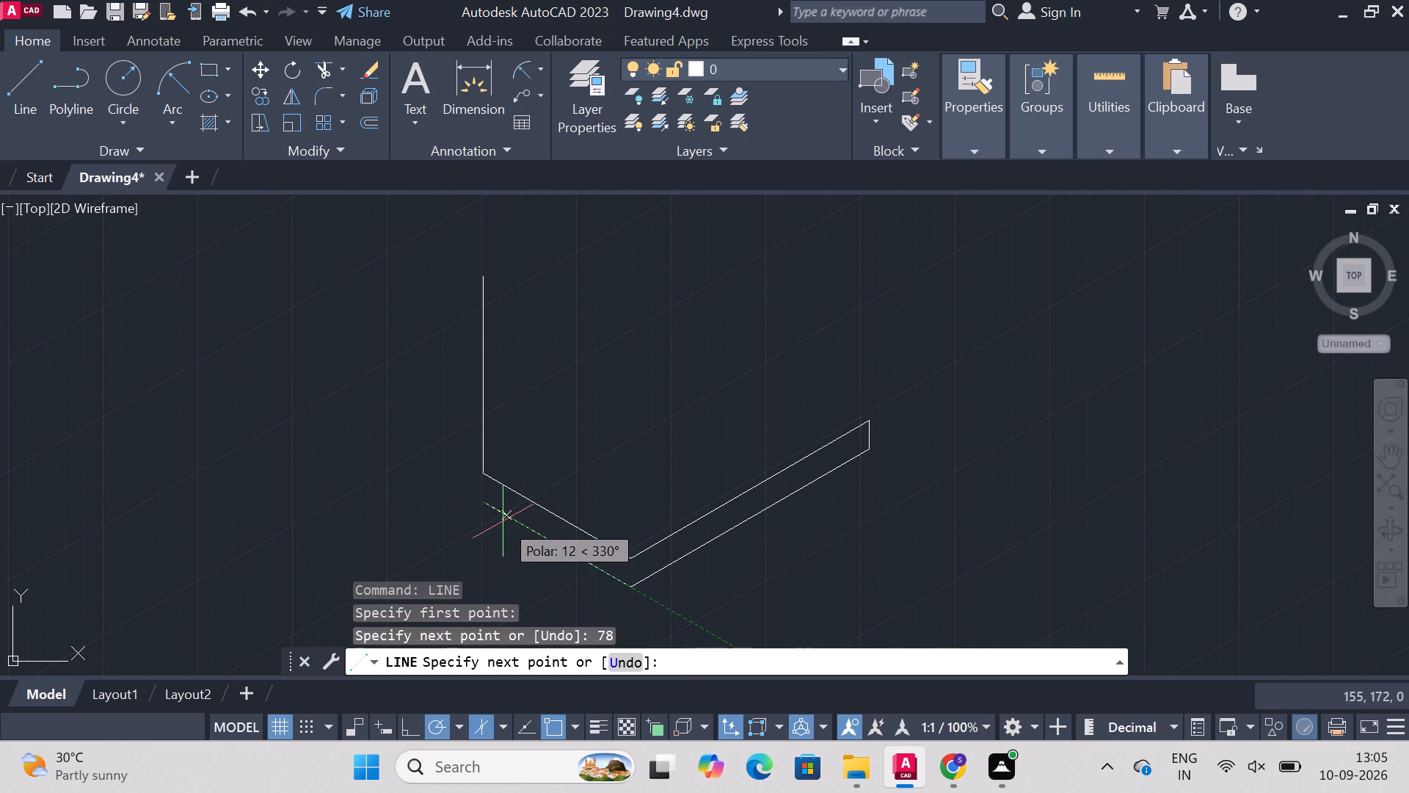
key(Escape)
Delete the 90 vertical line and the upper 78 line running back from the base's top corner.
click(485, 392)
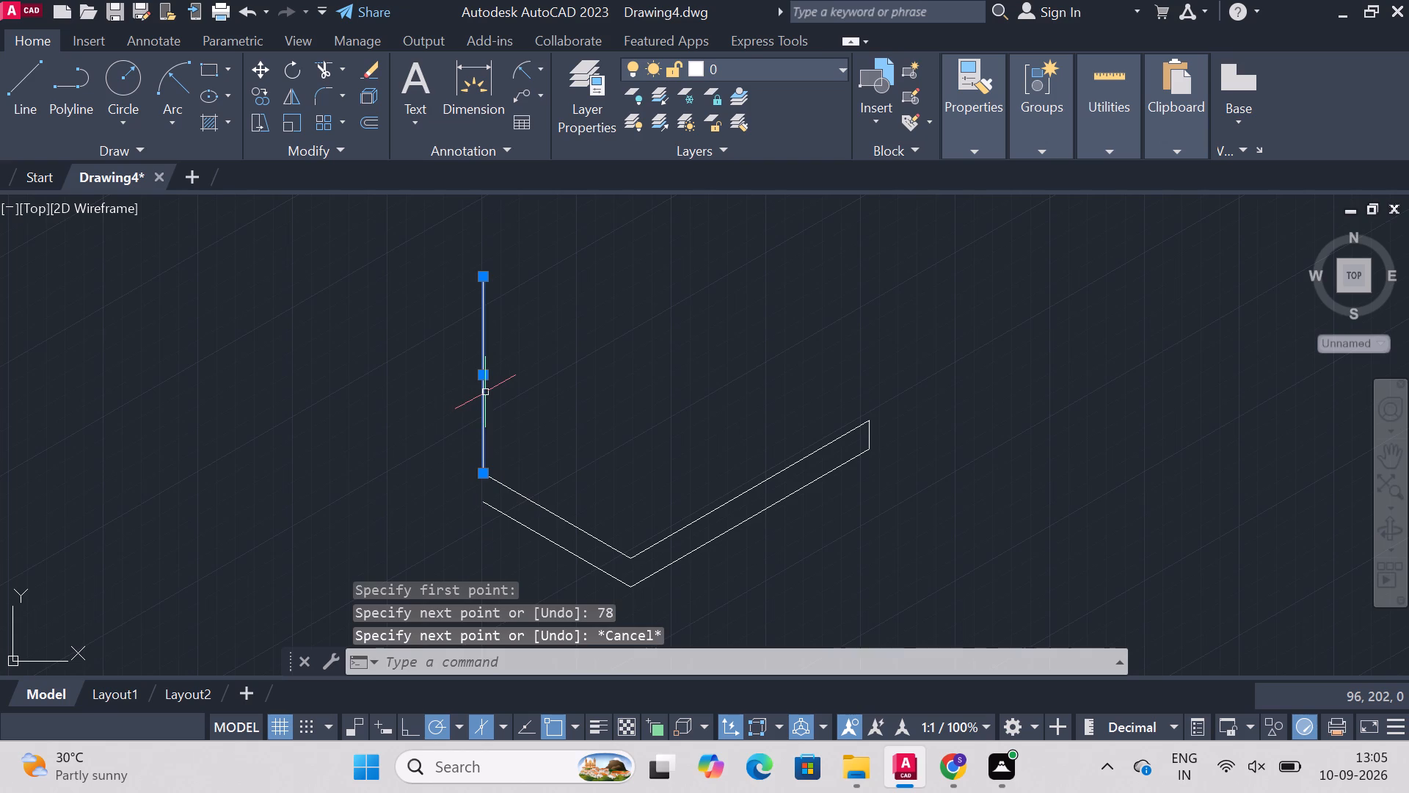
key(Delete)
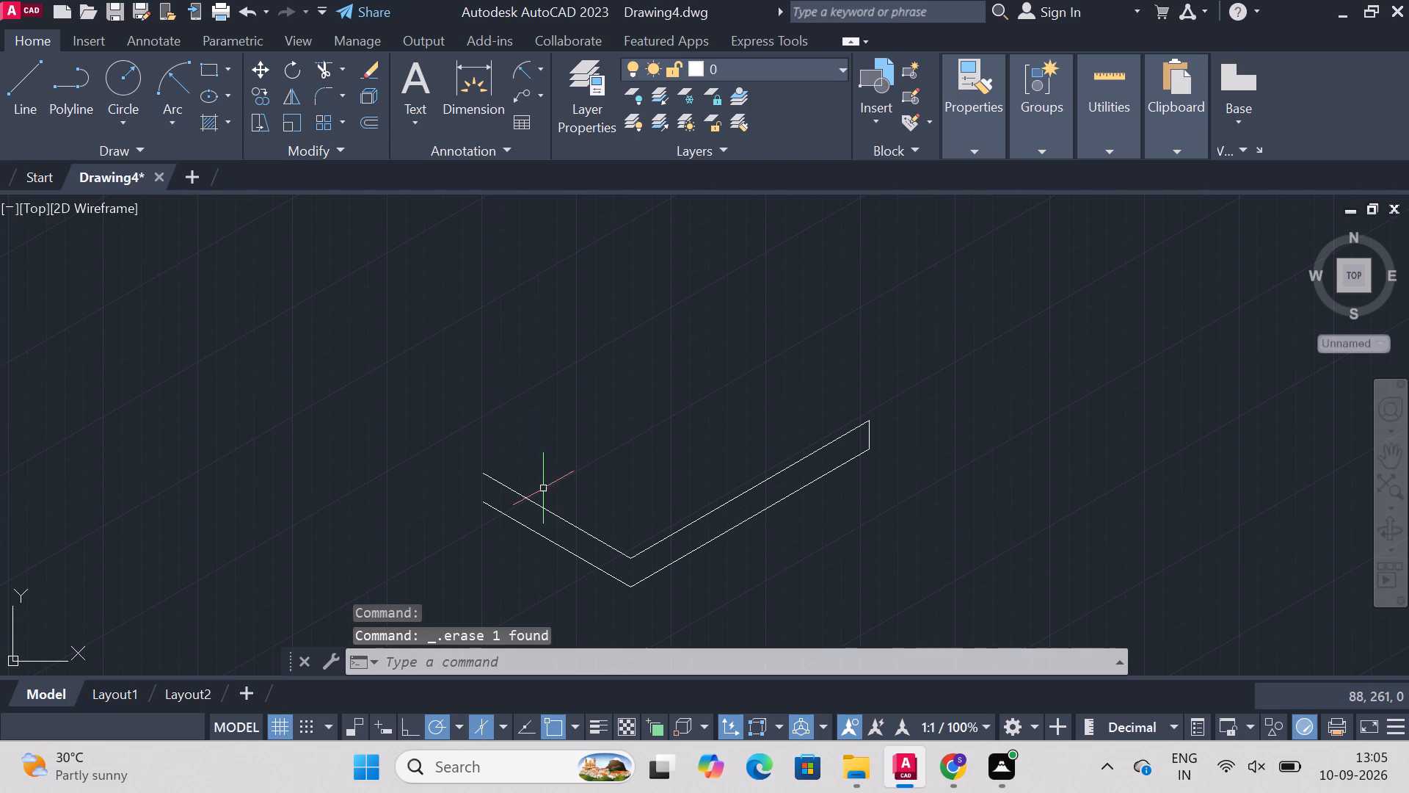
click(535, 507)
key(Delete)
Draw a 90 line straight up from the far end of the base's bottom end edge.
text(lin)
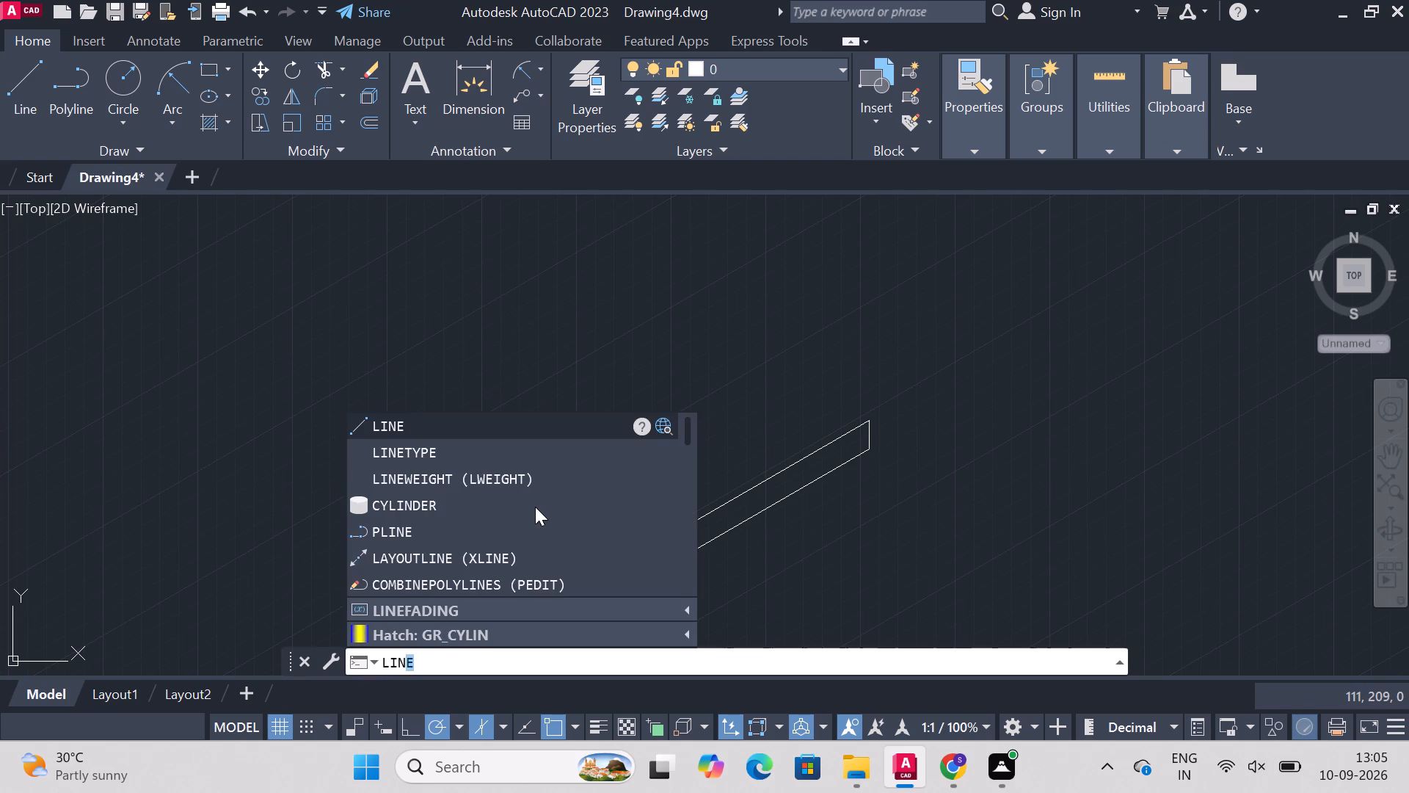
key(e)
key(Return)
click(484, 504)
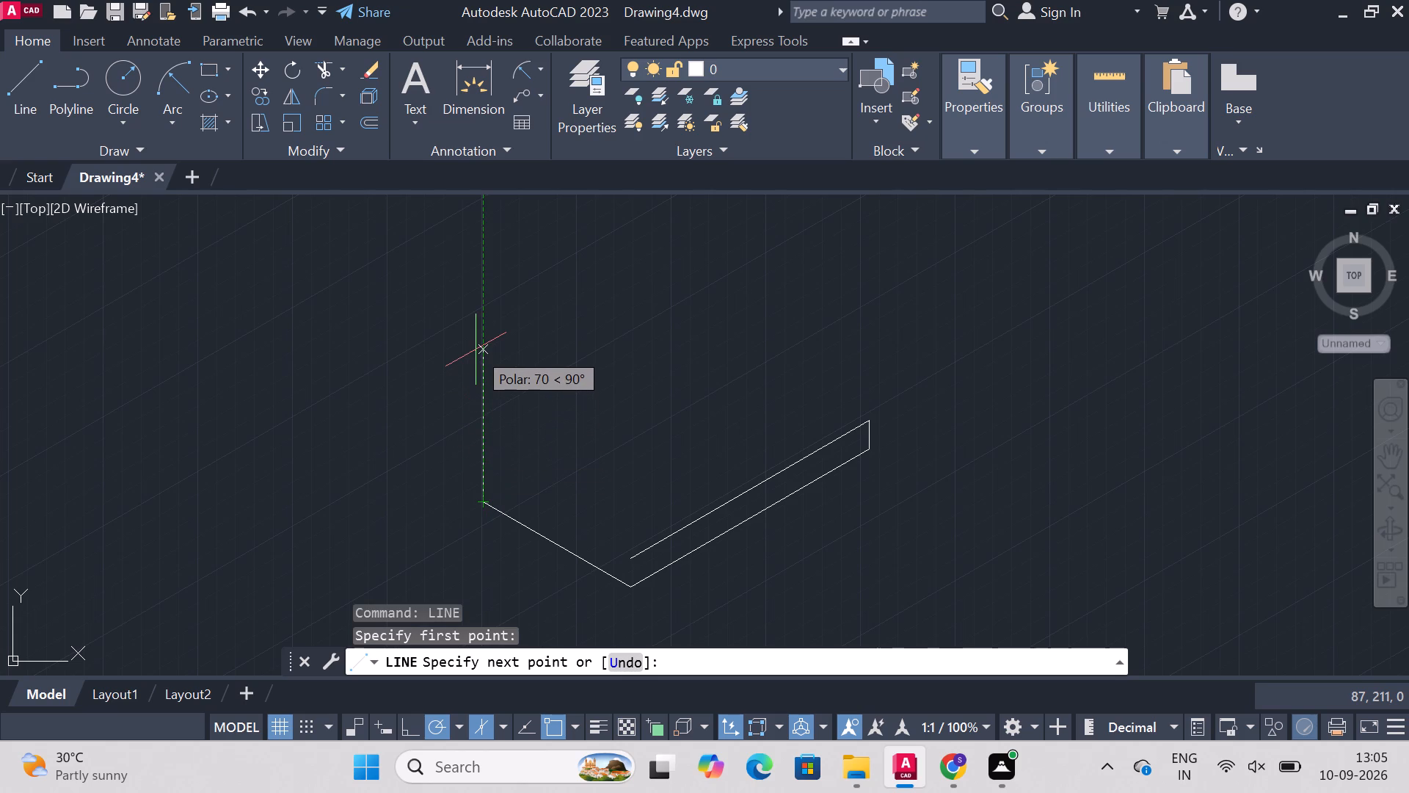
text(90)
key(Return)
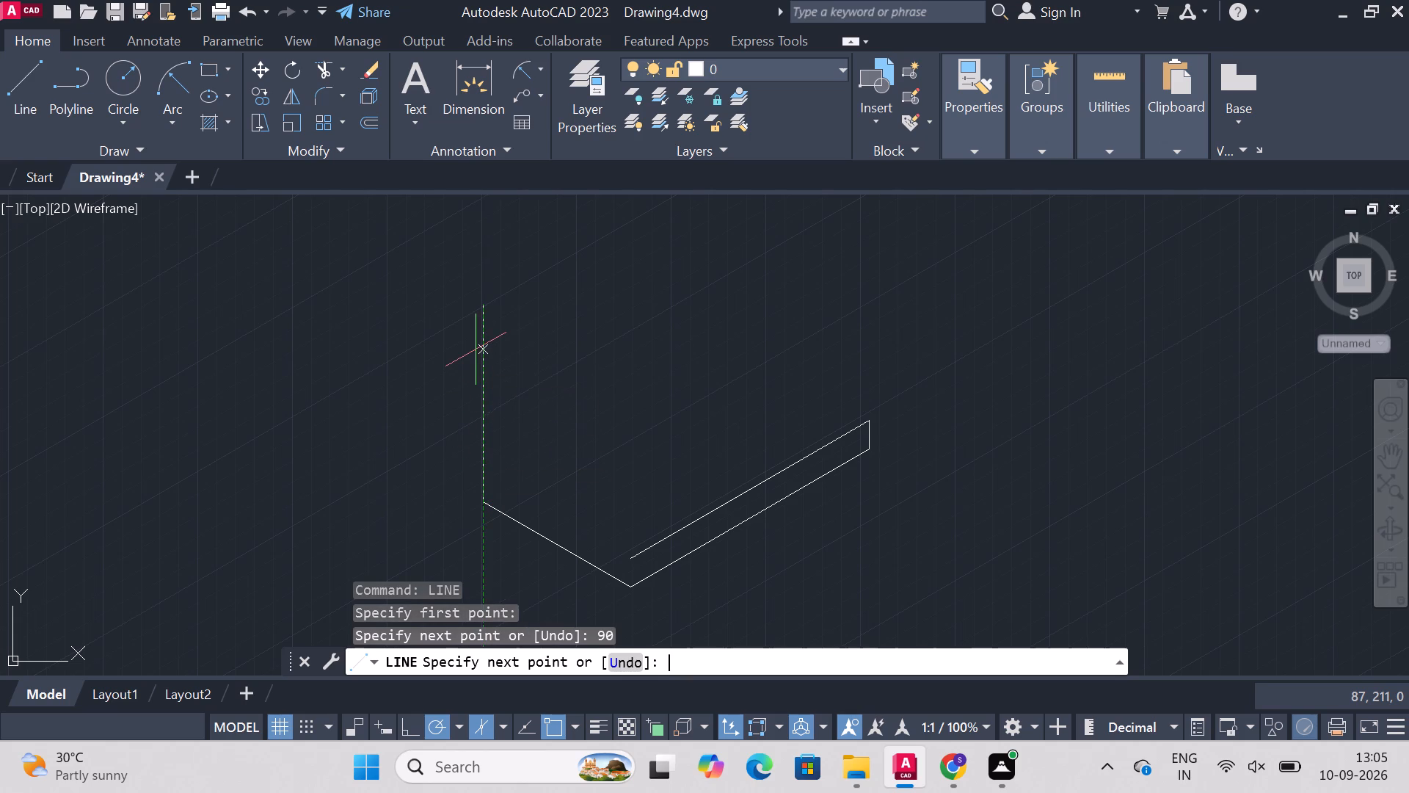
key(Escape)
From the base's top near corner, draw the upright's inner outline with lines of 65 at 150°, 77 straight up, and 126 at 30°.
text(line)
key(Return)
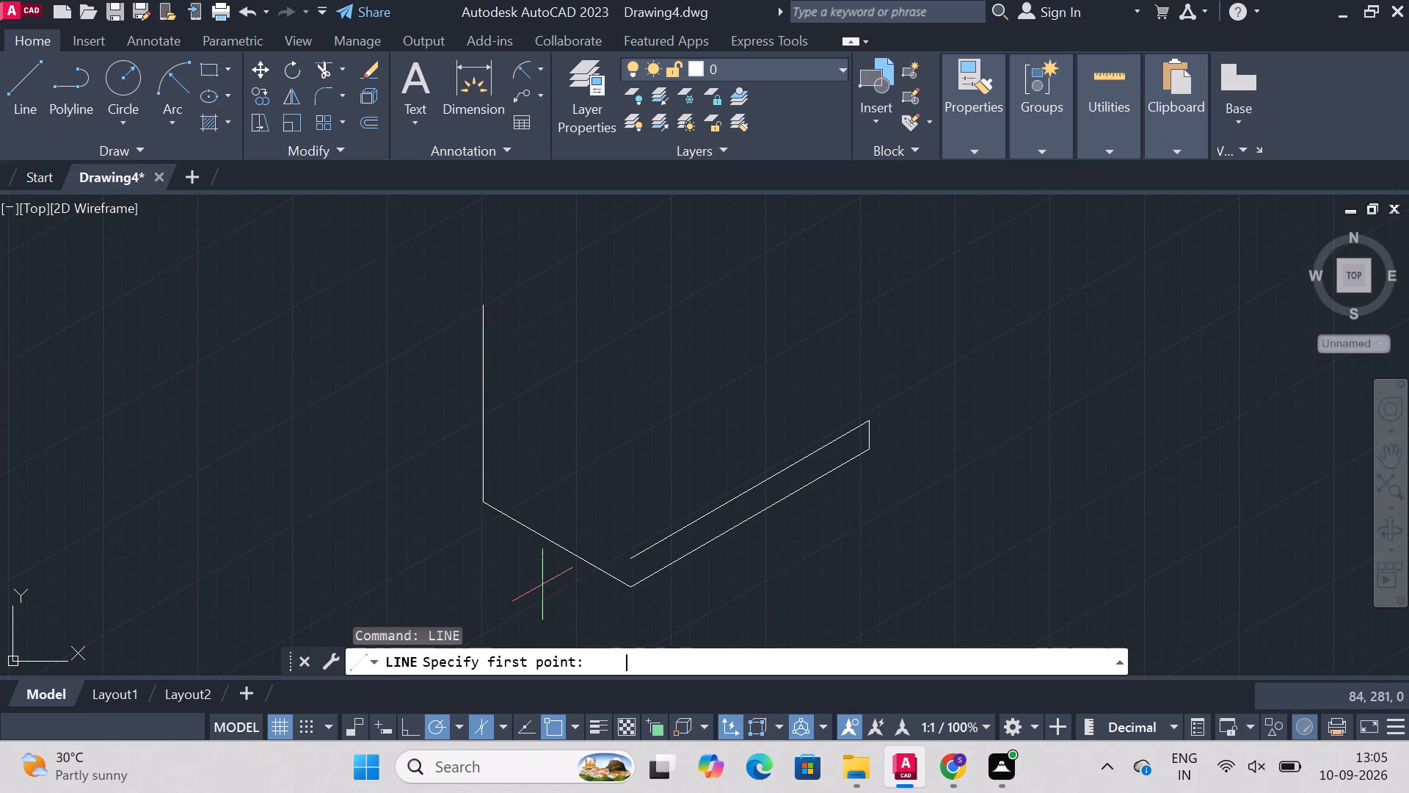
click(633, 556)
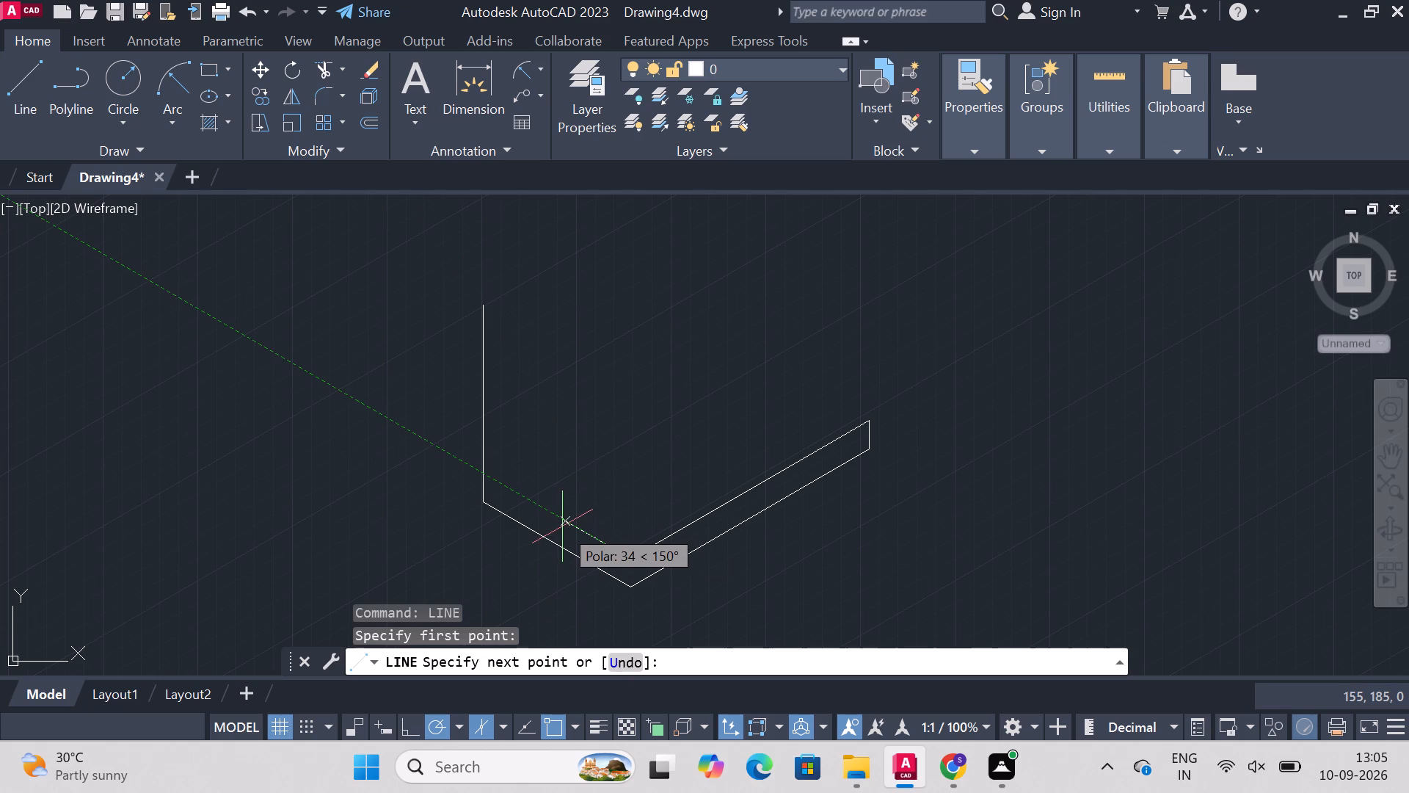
text(65)
key(Return)
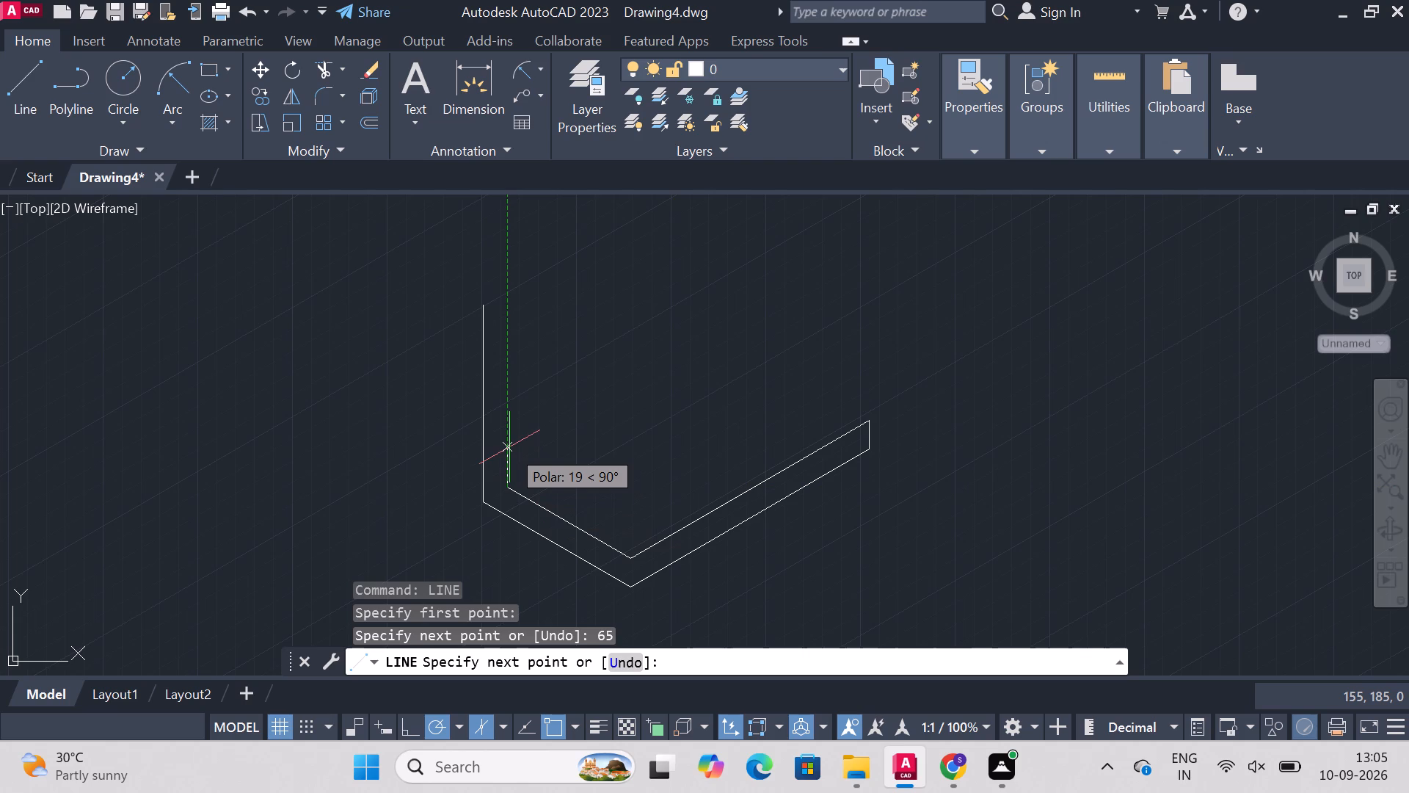
text(77)
key(Return)
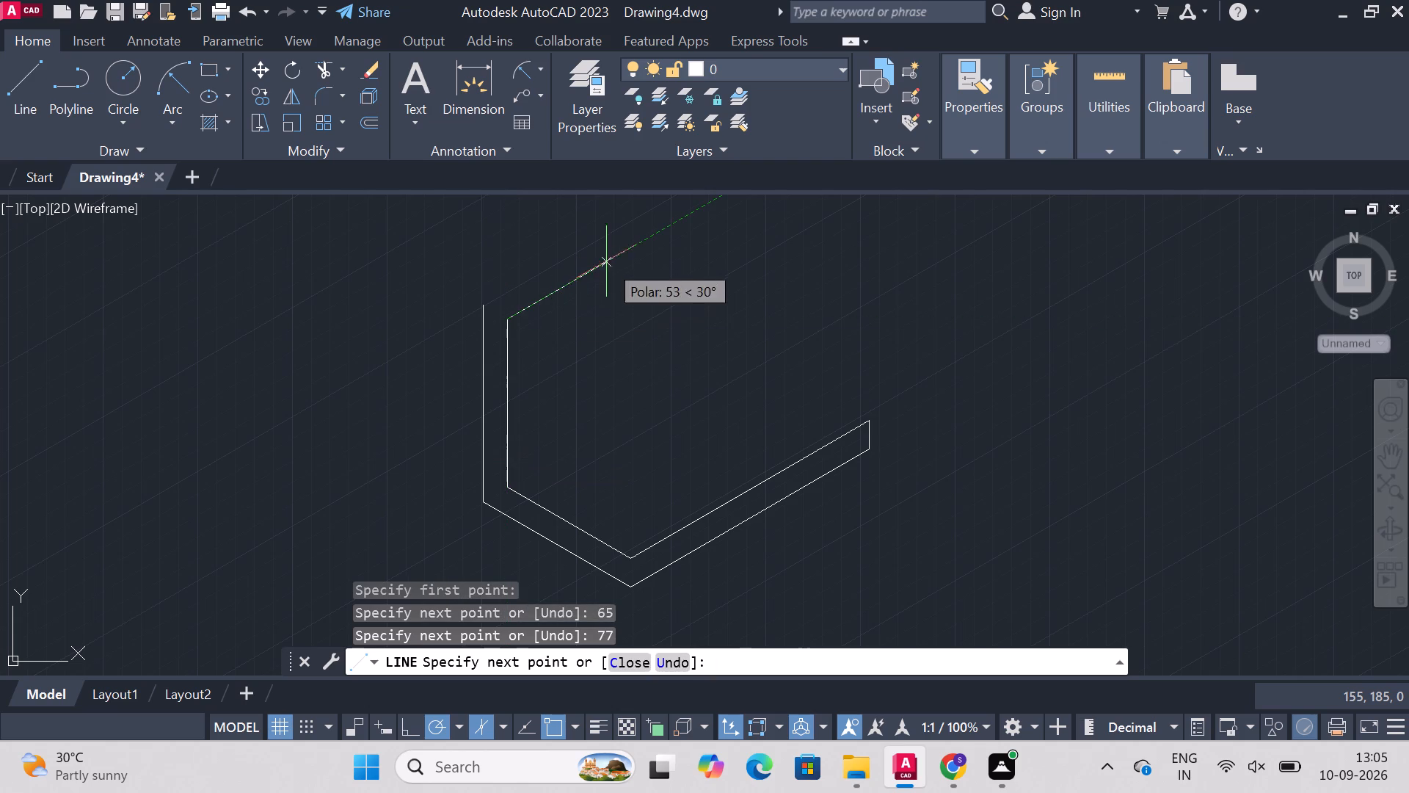
text(126)
key(Return)
key(Escape)
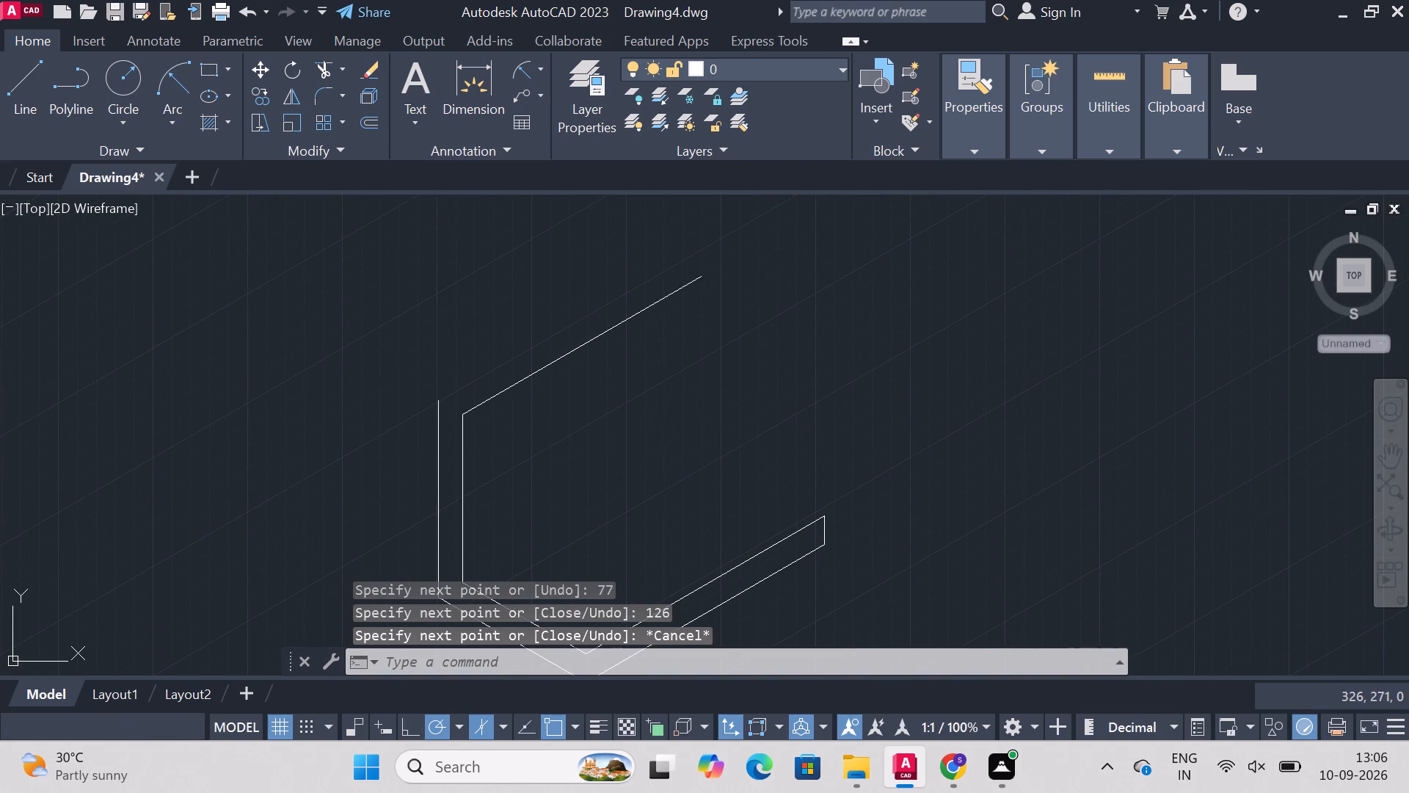
Draw a 126 line at 30° from the top of the 90 vertical as the upright's outer top edge.
text(line)
key(Return)
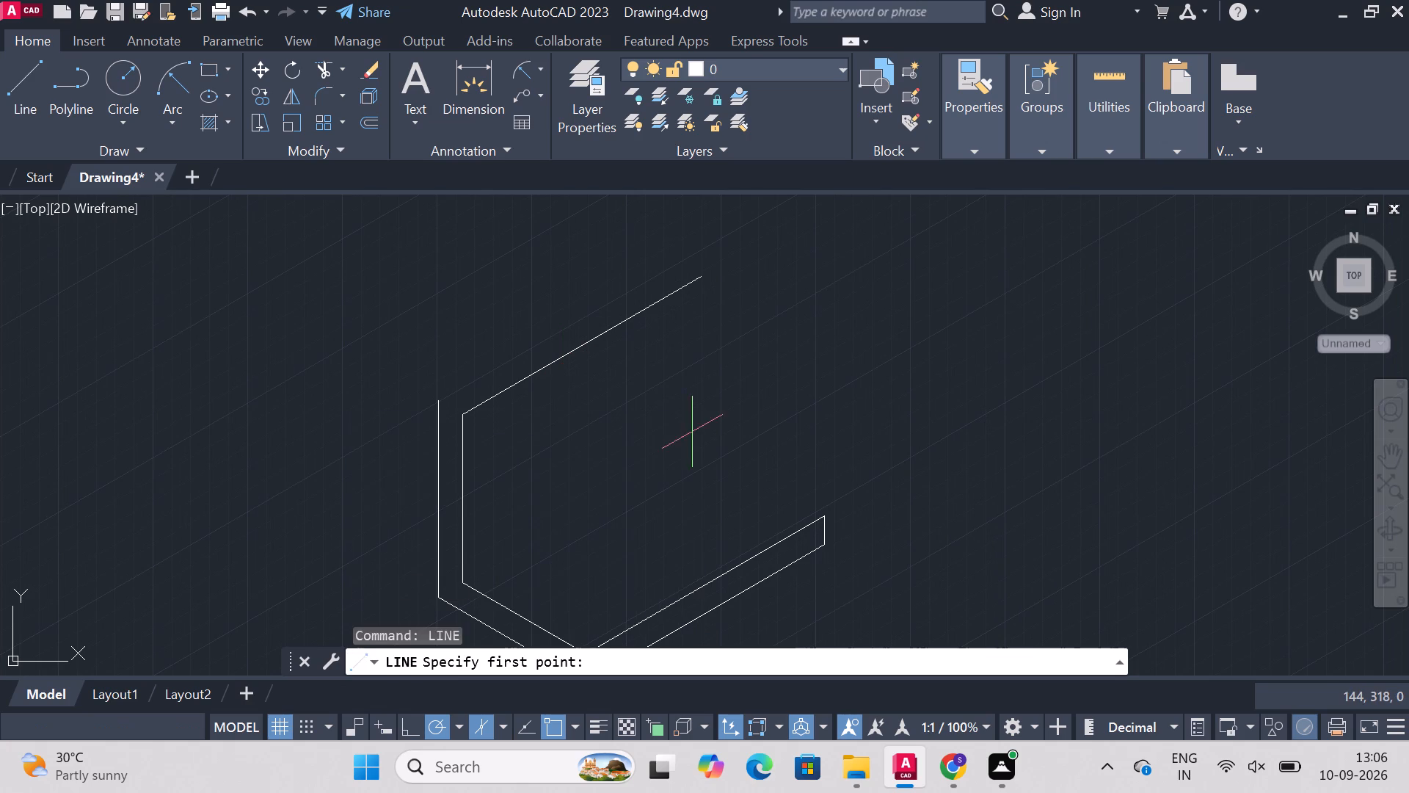
click(439, 399)
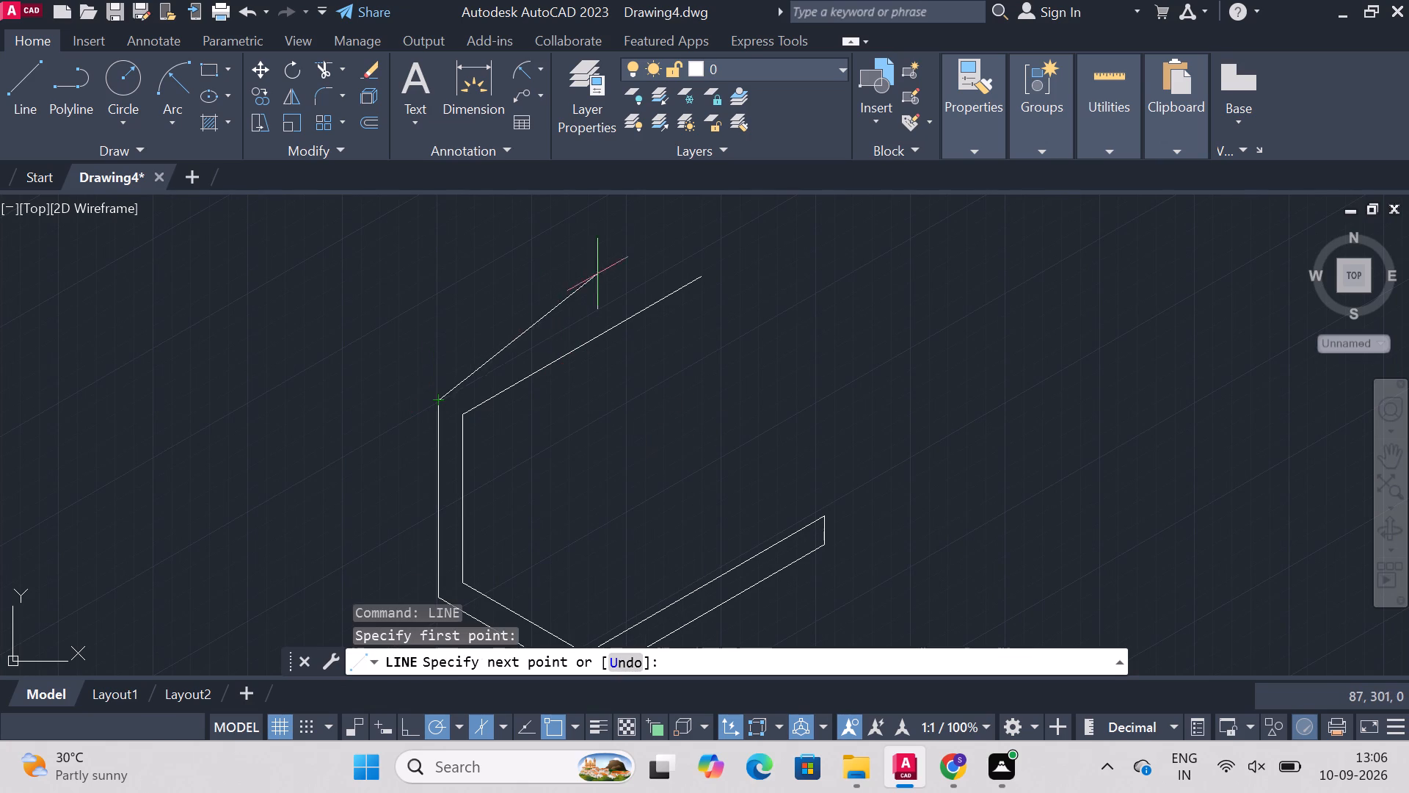
text(12)
key(6)
key(Return)
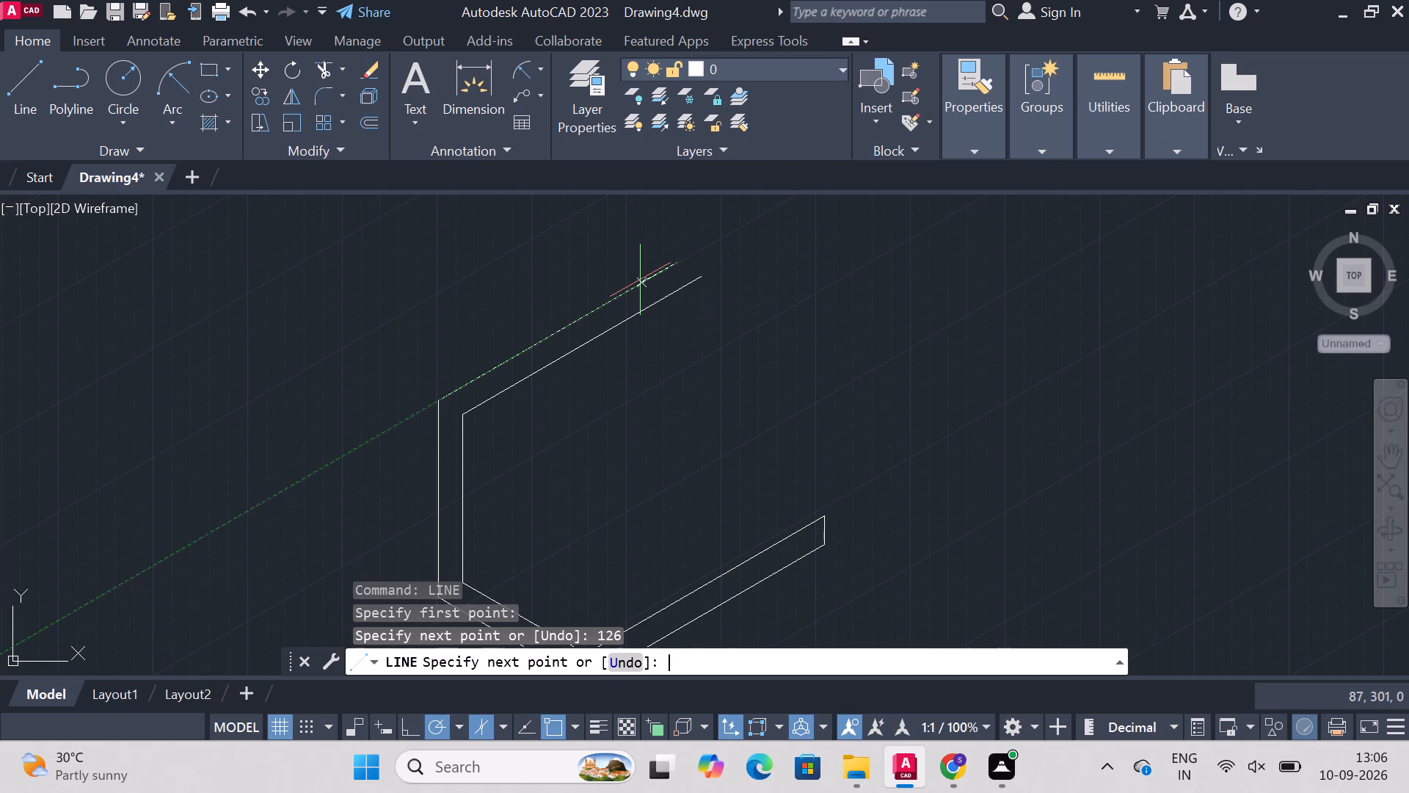
From the foot of the upright's inner vertical, draw a 126 line at 30° and close it to the base's far top corner.
key(Escape)
text(line)
key(Return)
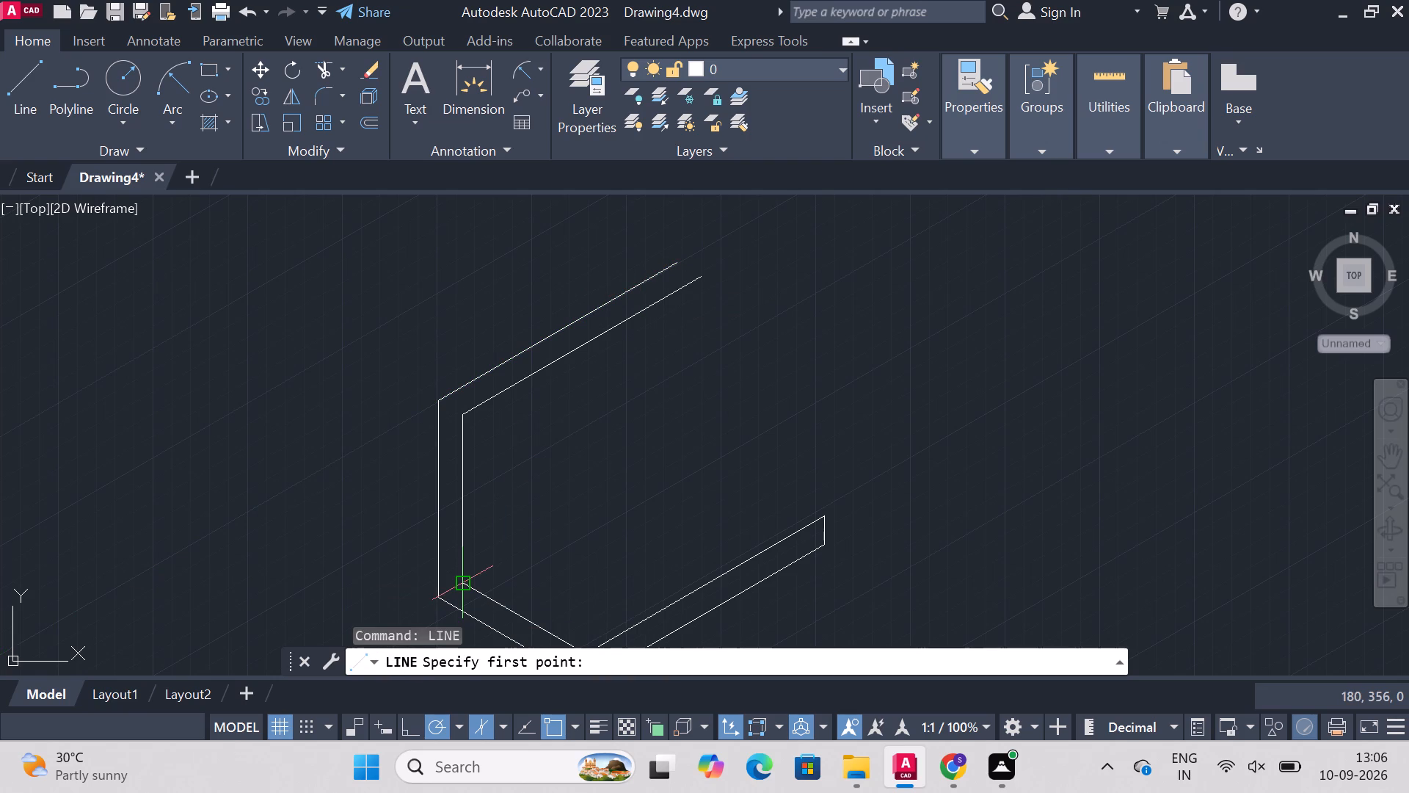
click(462, 589)
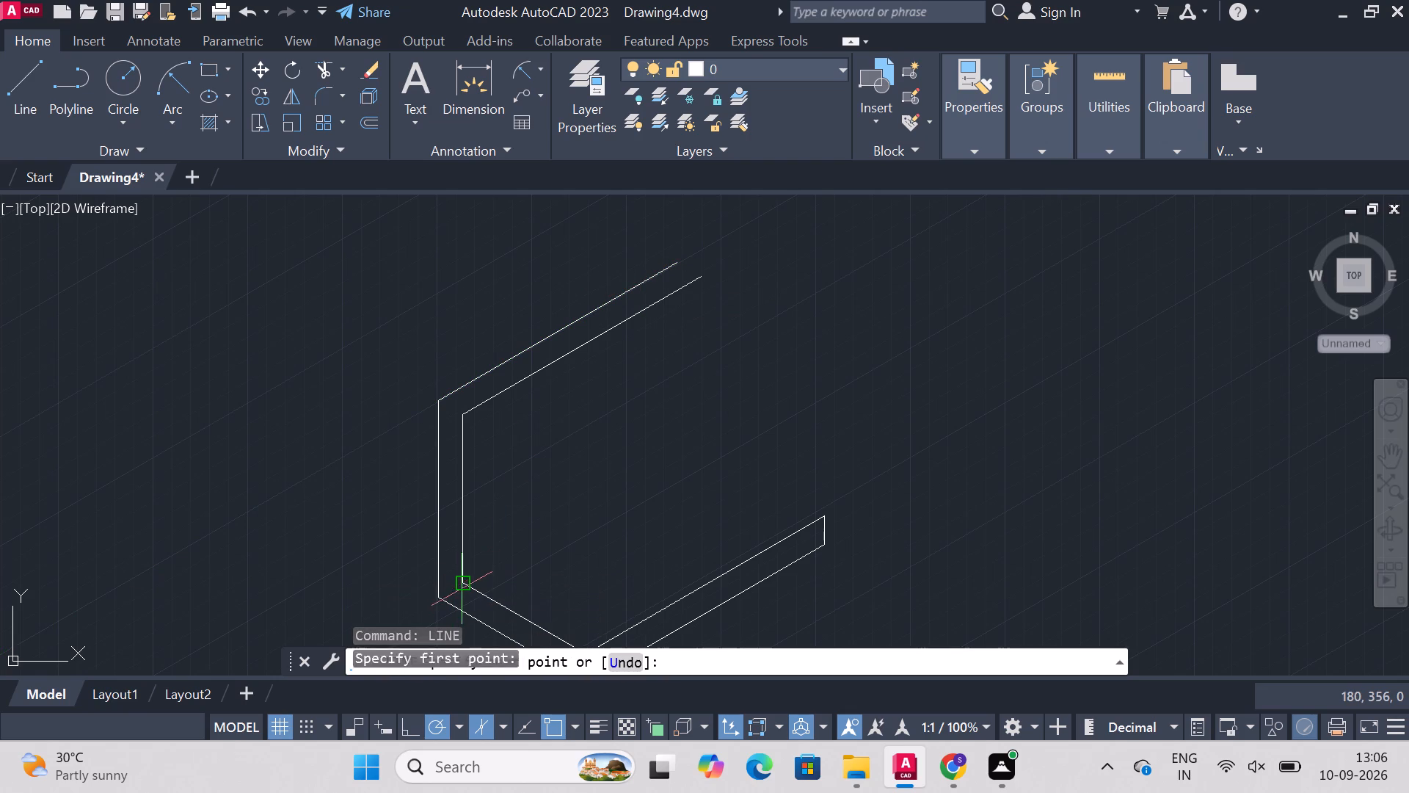
text(126)
key(Return)
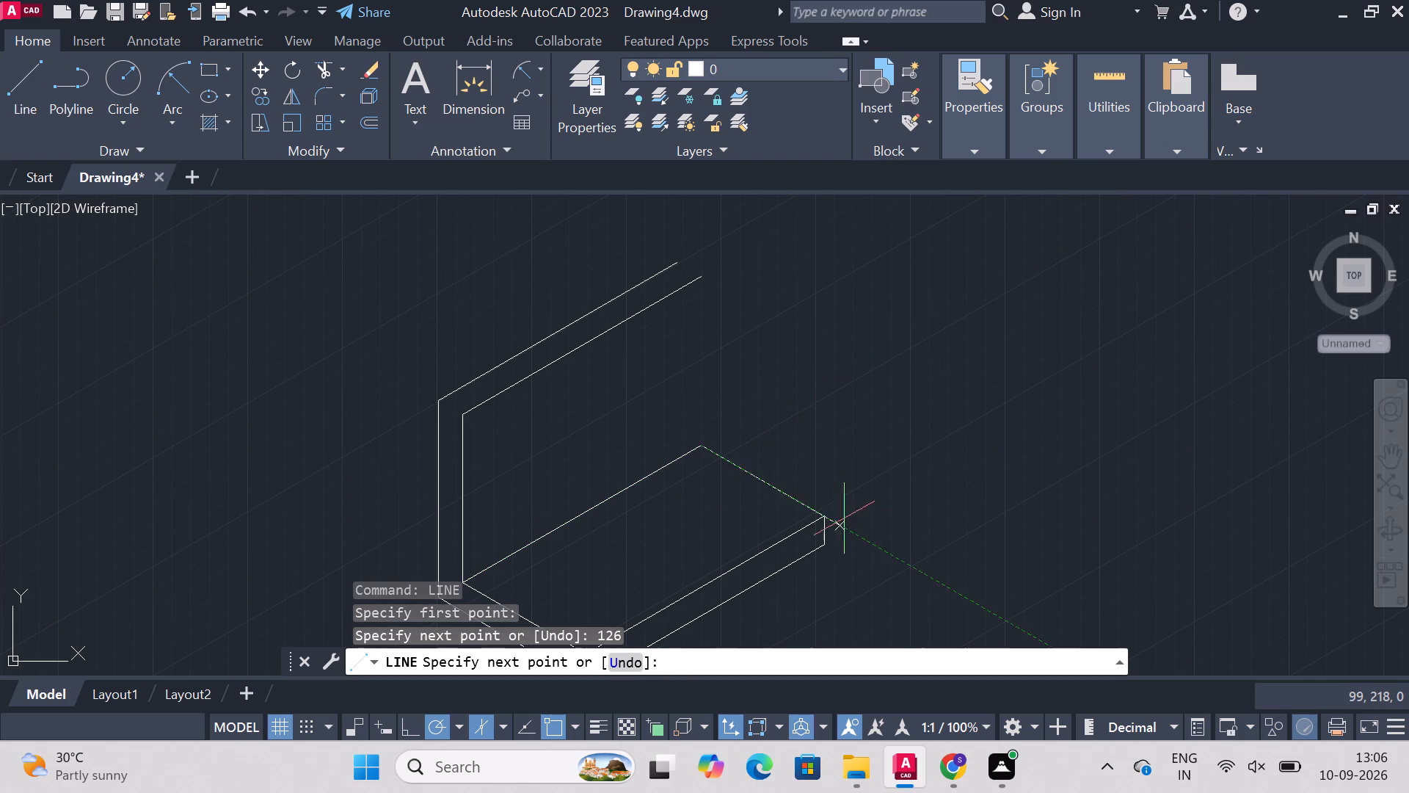
click(823, 522)
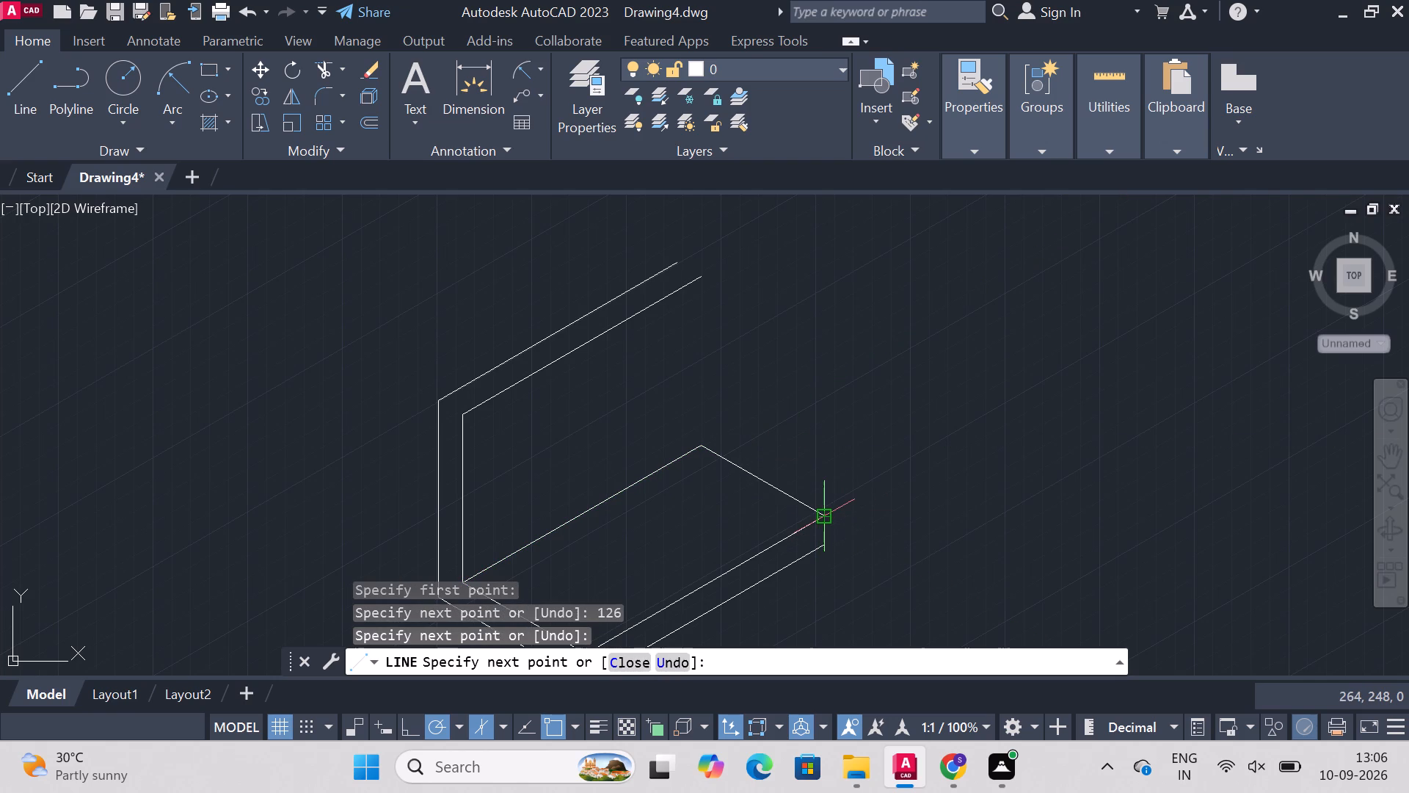
key(Escape)
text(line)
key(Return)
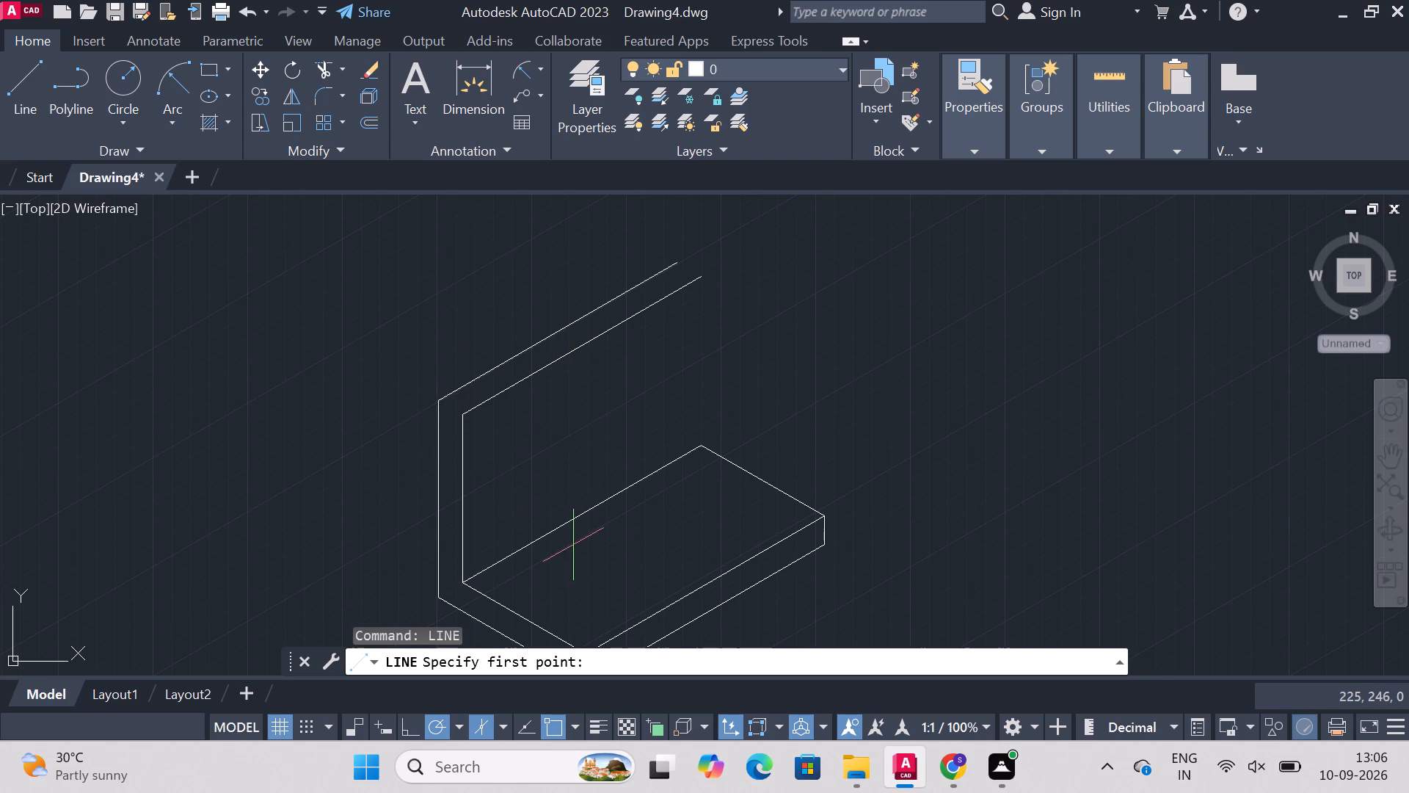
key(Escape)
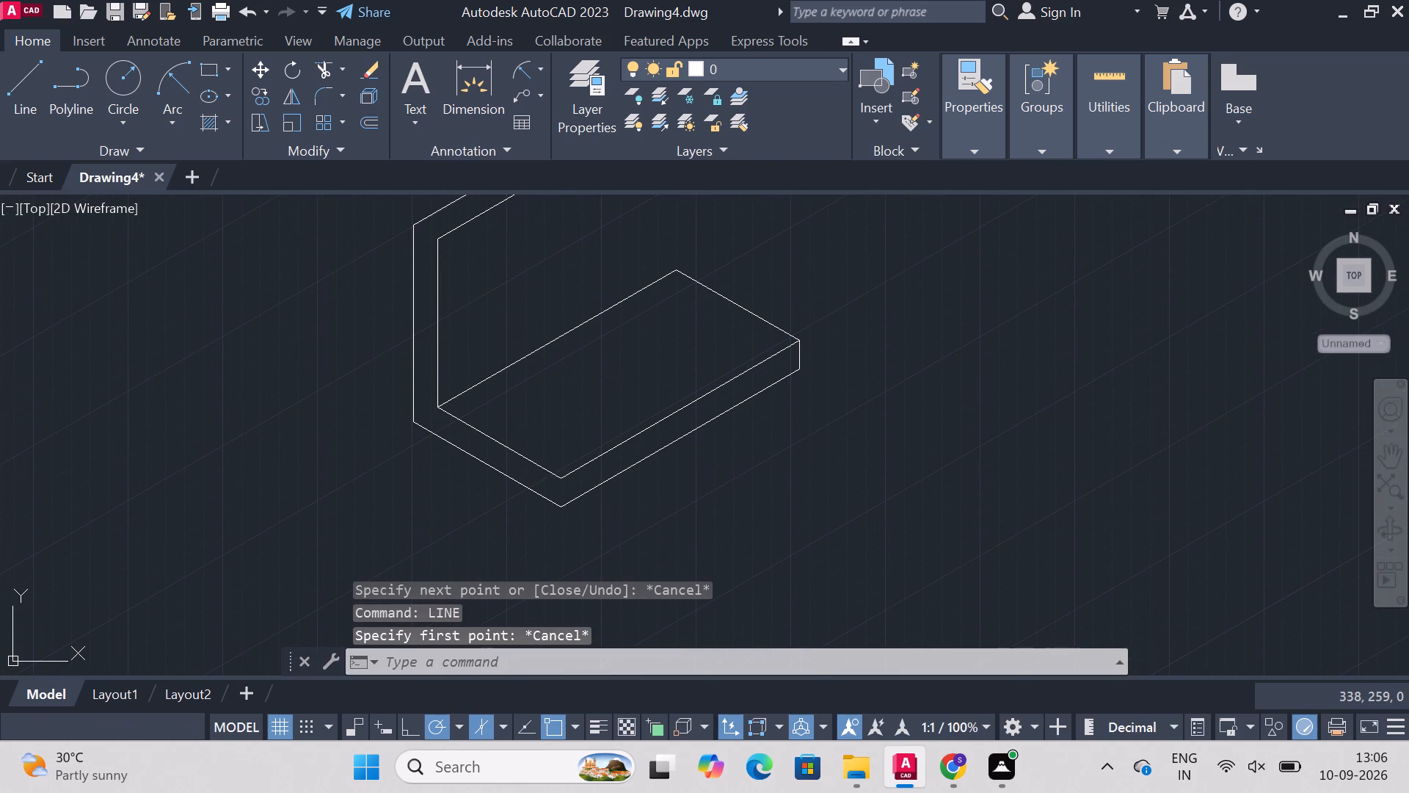
From the base's top near corner, draw construction lines of about 28 at 330° and 63 at 30°.
text(line)
key(Return)
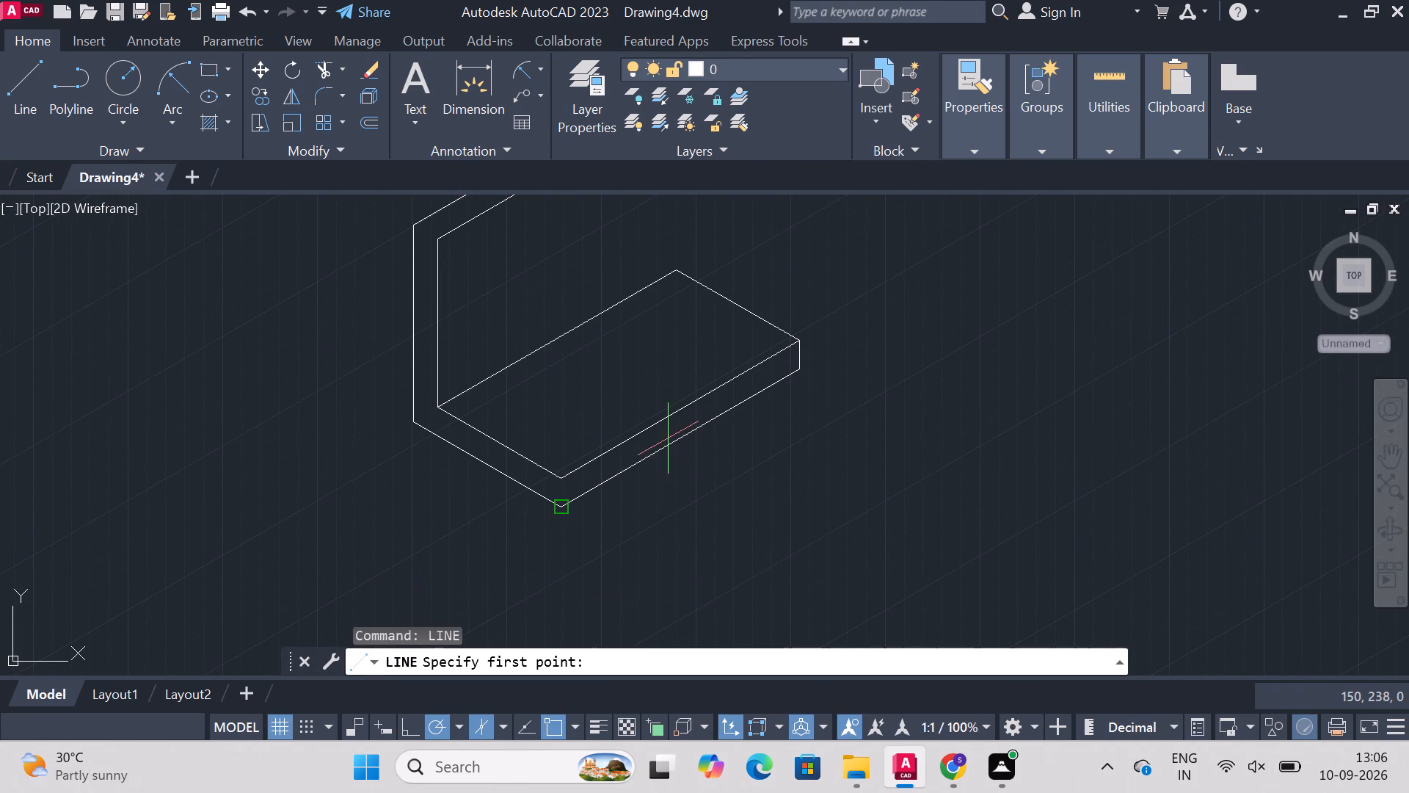
click(565, 478)
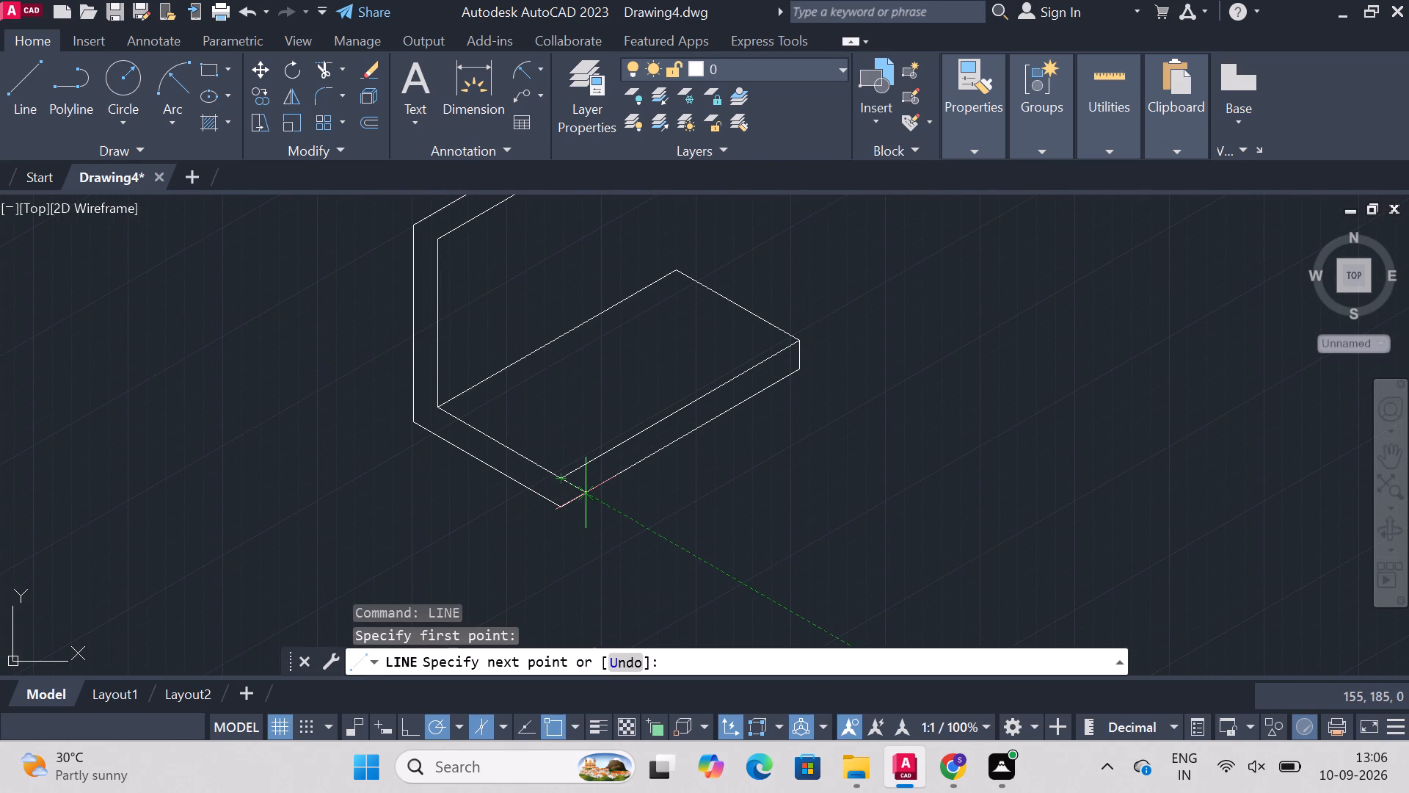
click(591, 500)
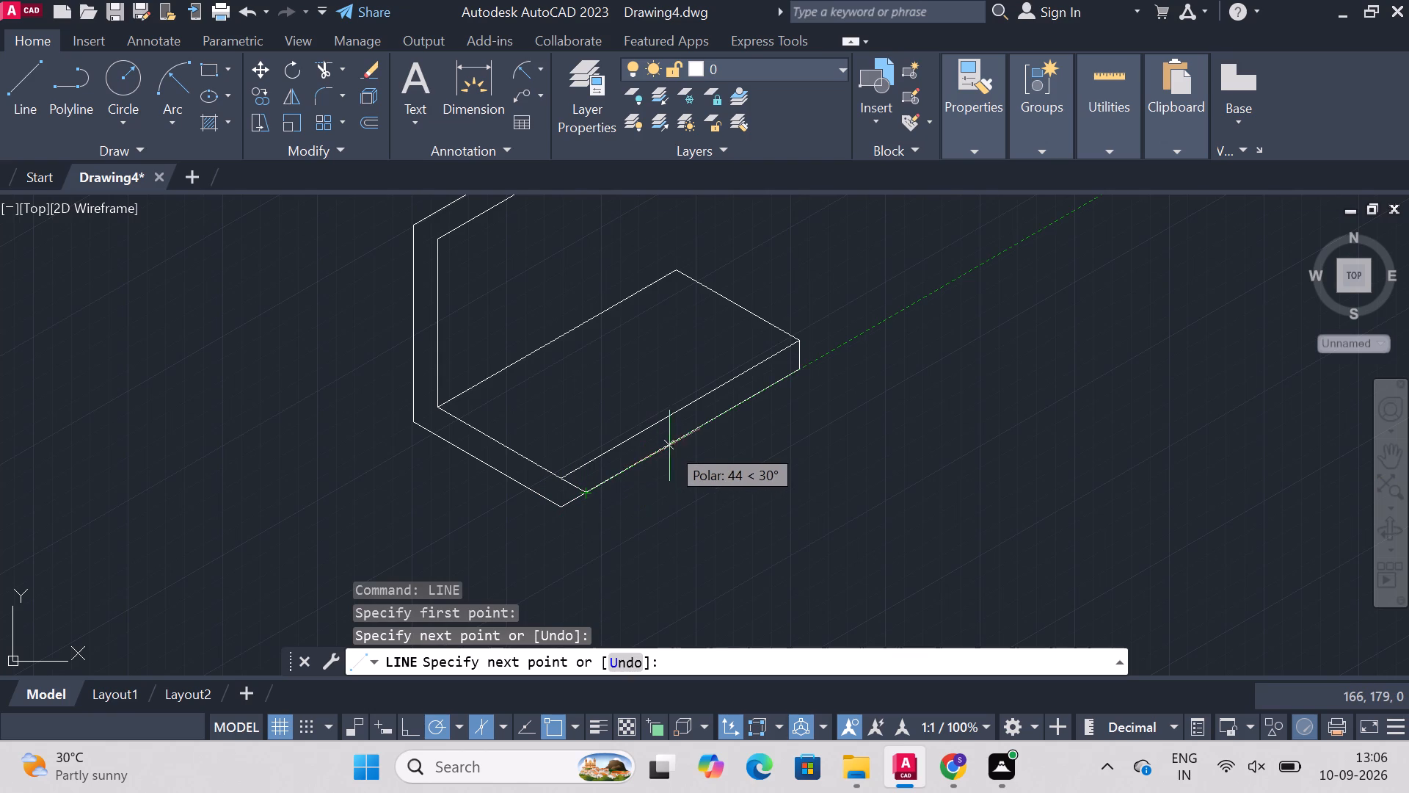
key(ctrl+z)
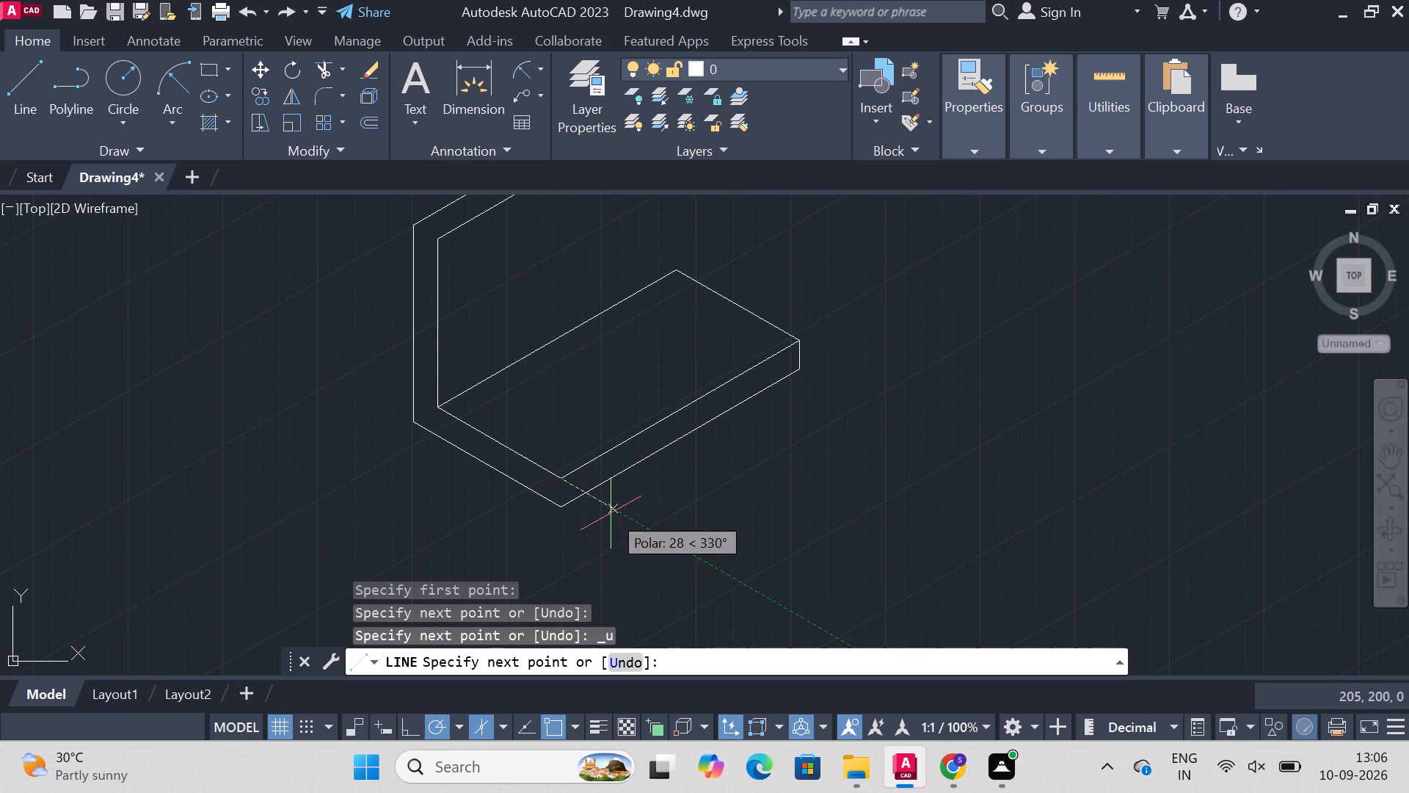
click(611, 513)
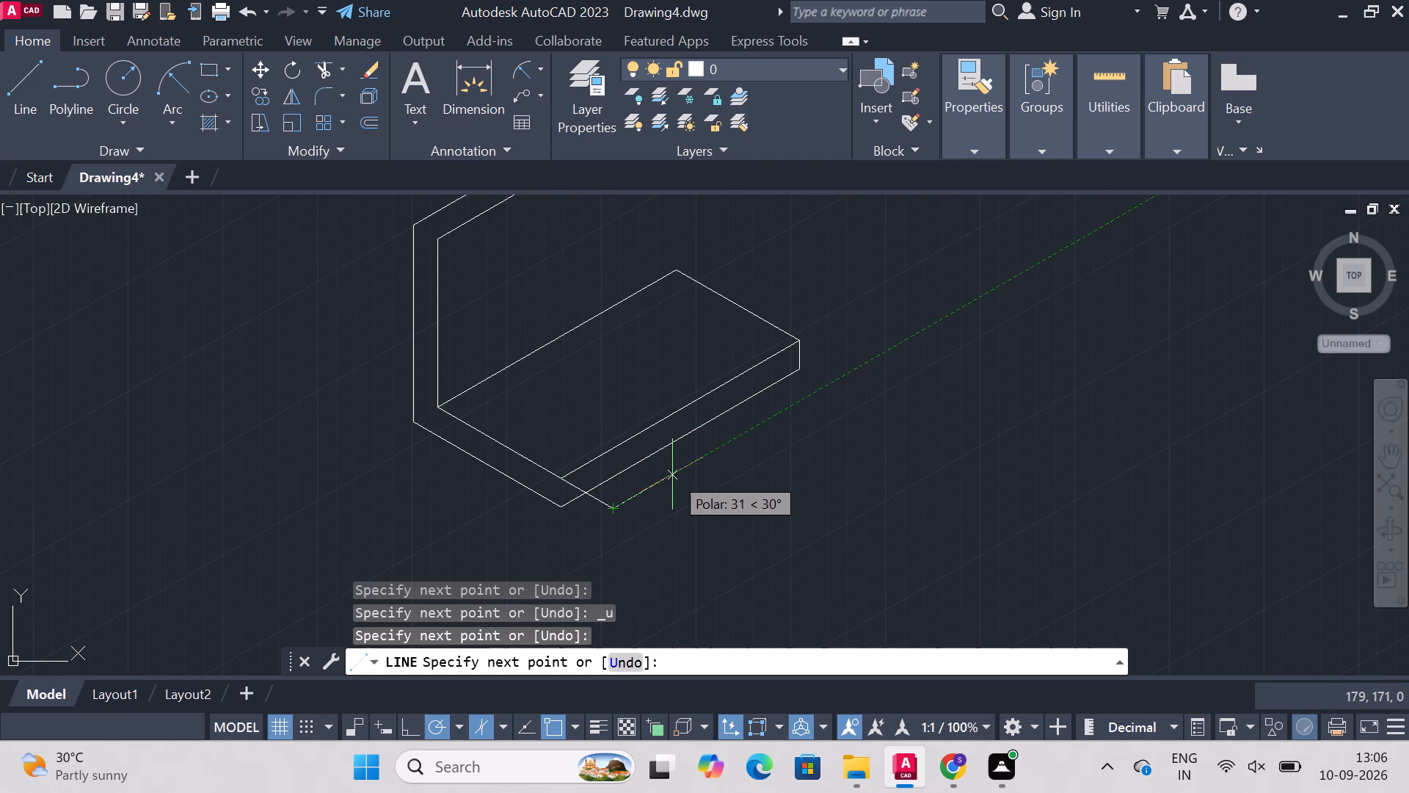
text(63)
key(Return)
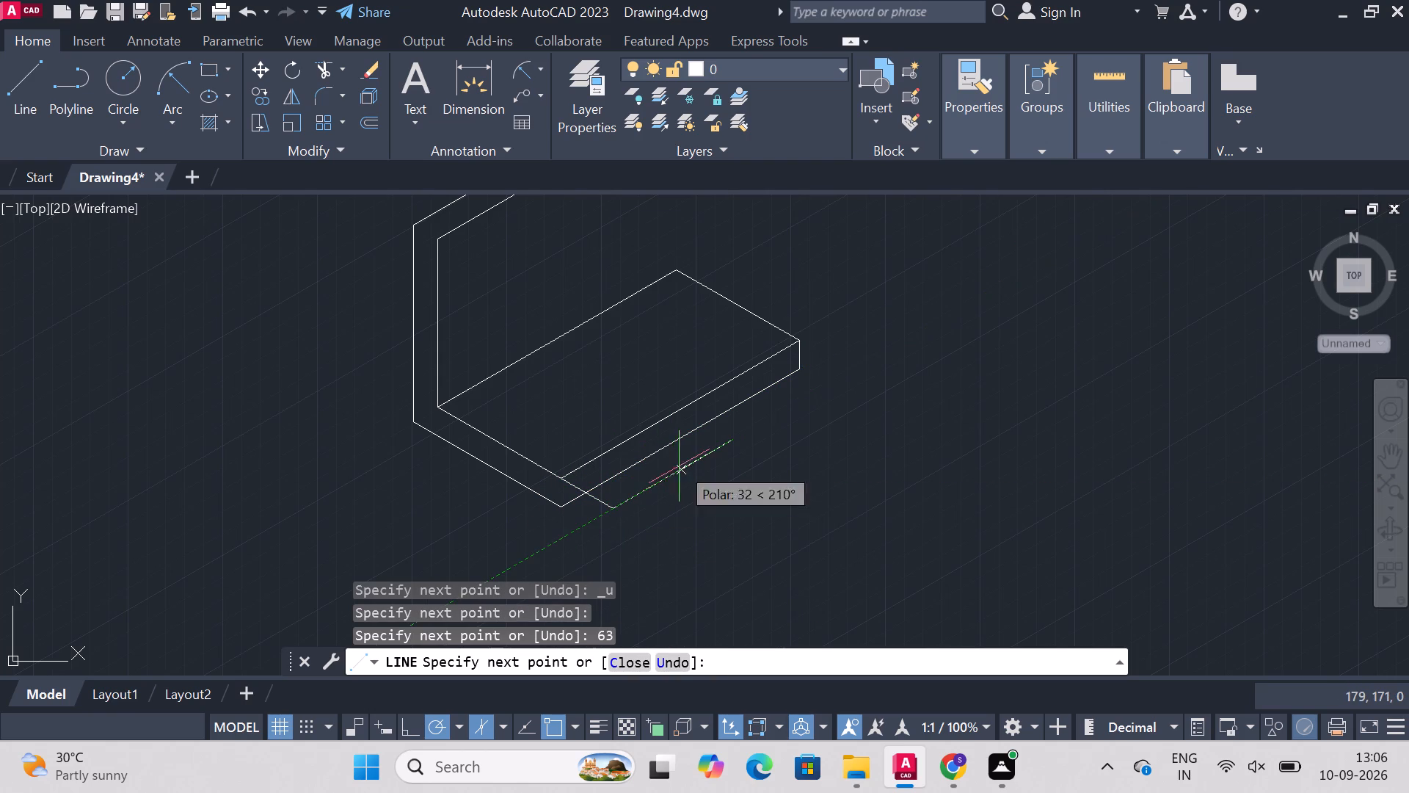
Continue the line at 150° across the middle of the base to its back inner edge, and 77 straight up the upright.
click(683, 410)
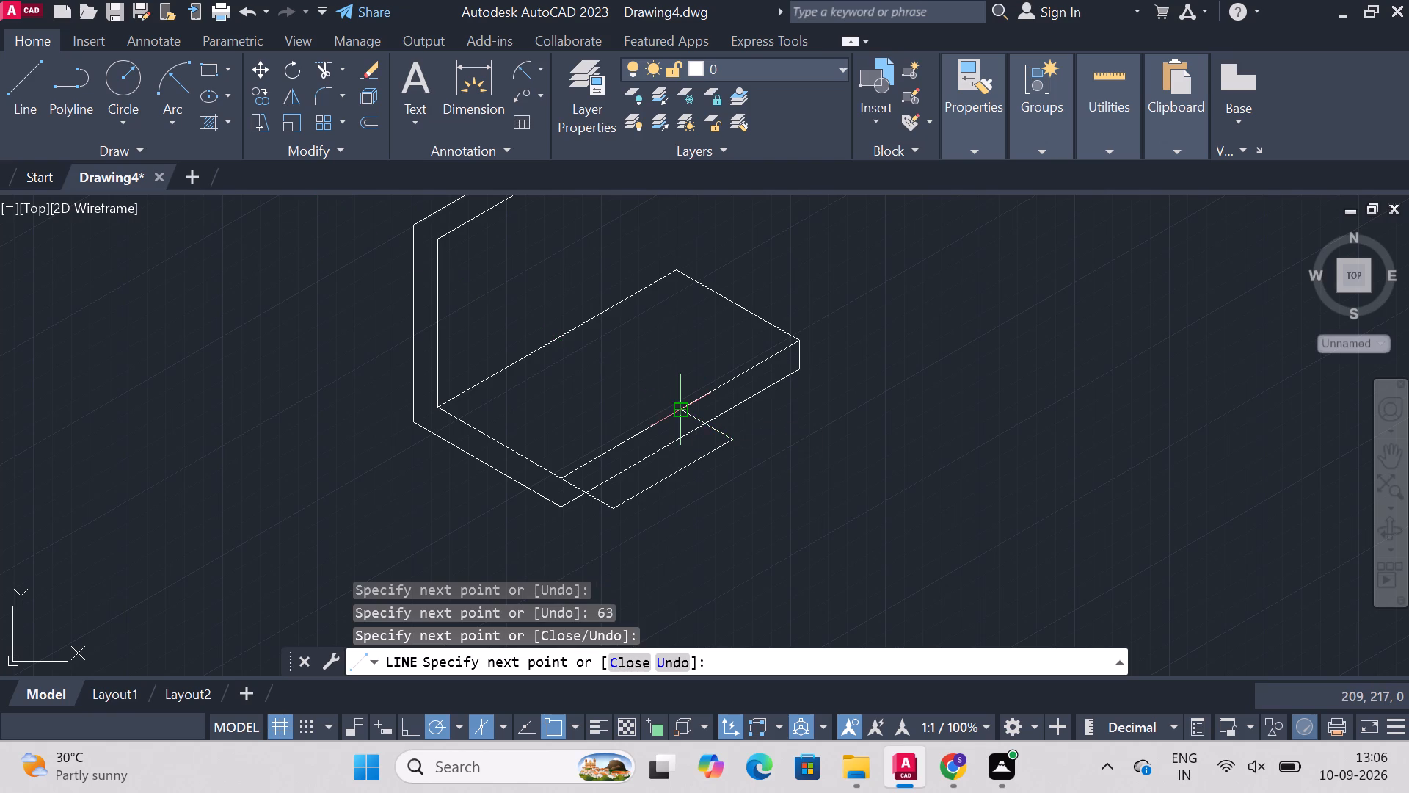
click(555, 344)
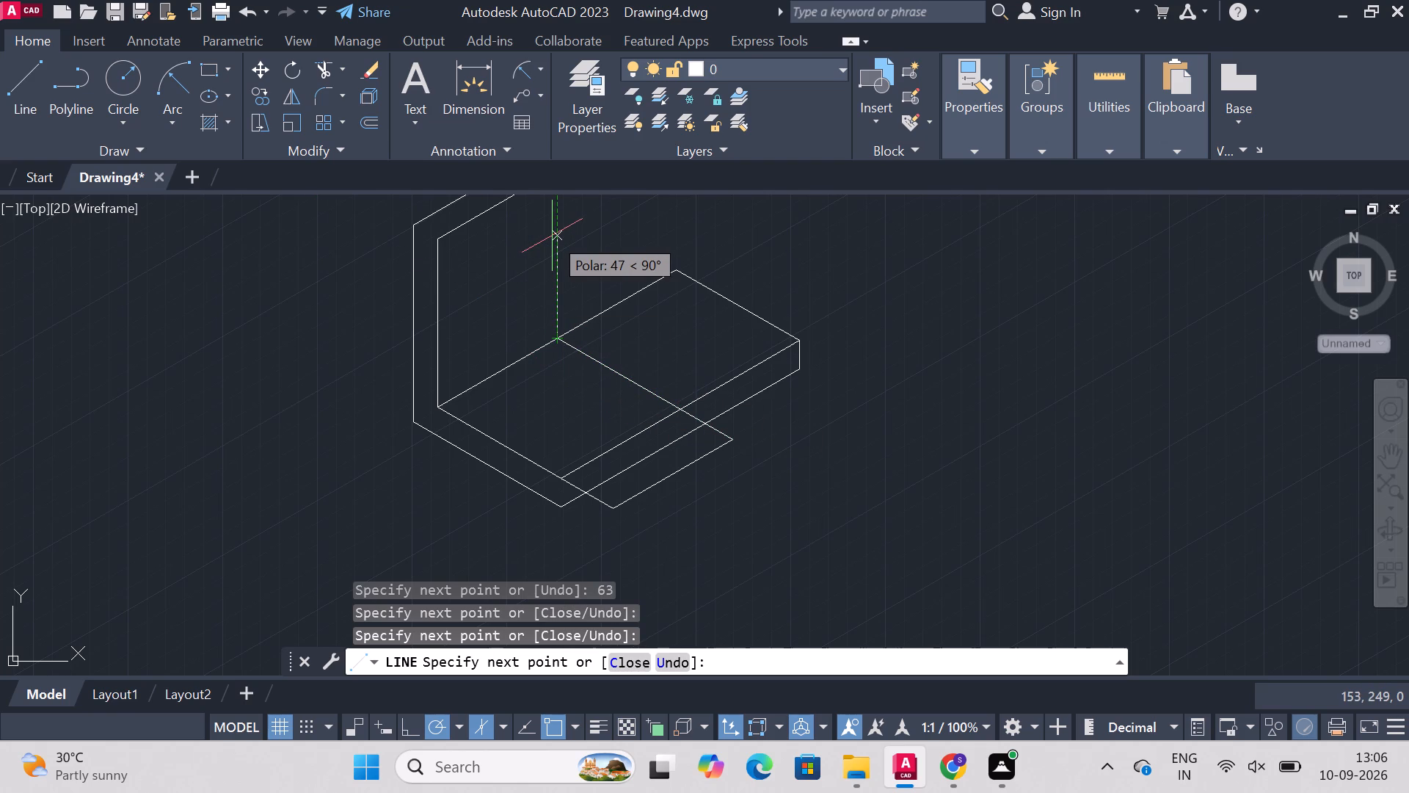
text(77)
key(Return)
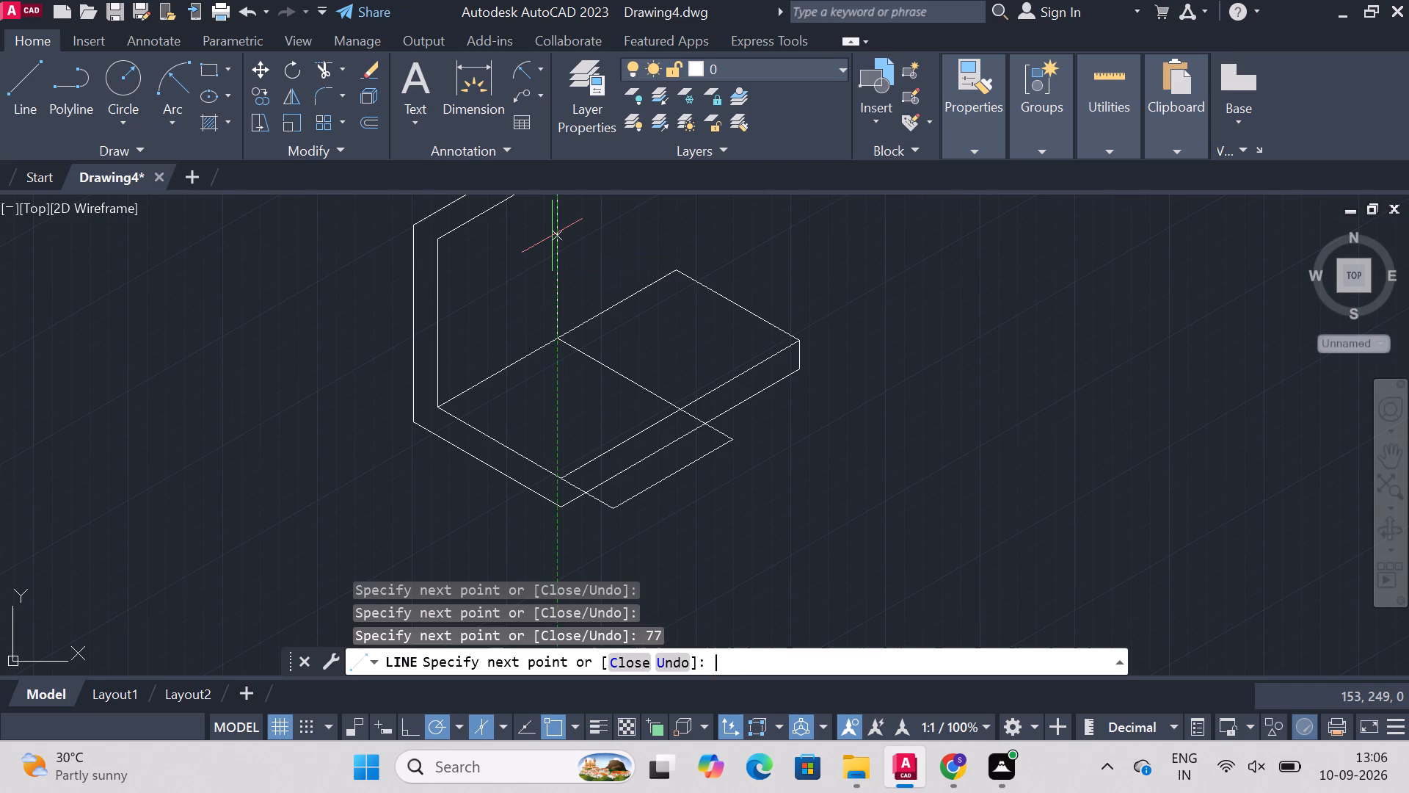
key(Escape)
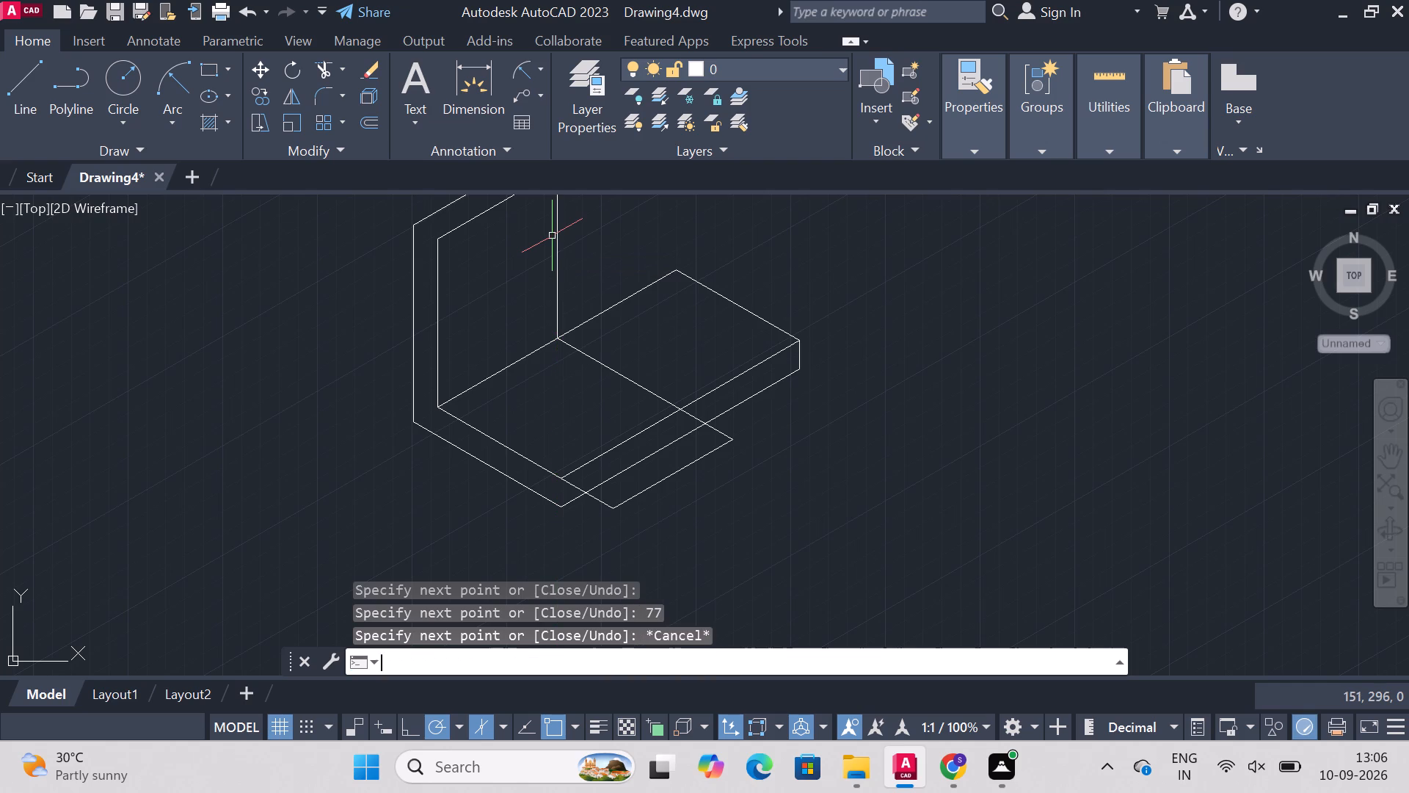
Trim away the 63 construction line and the centre line's overhang beyond the base's bottom long edge.
key(z)
key(Return)
key(a)
key(Return)
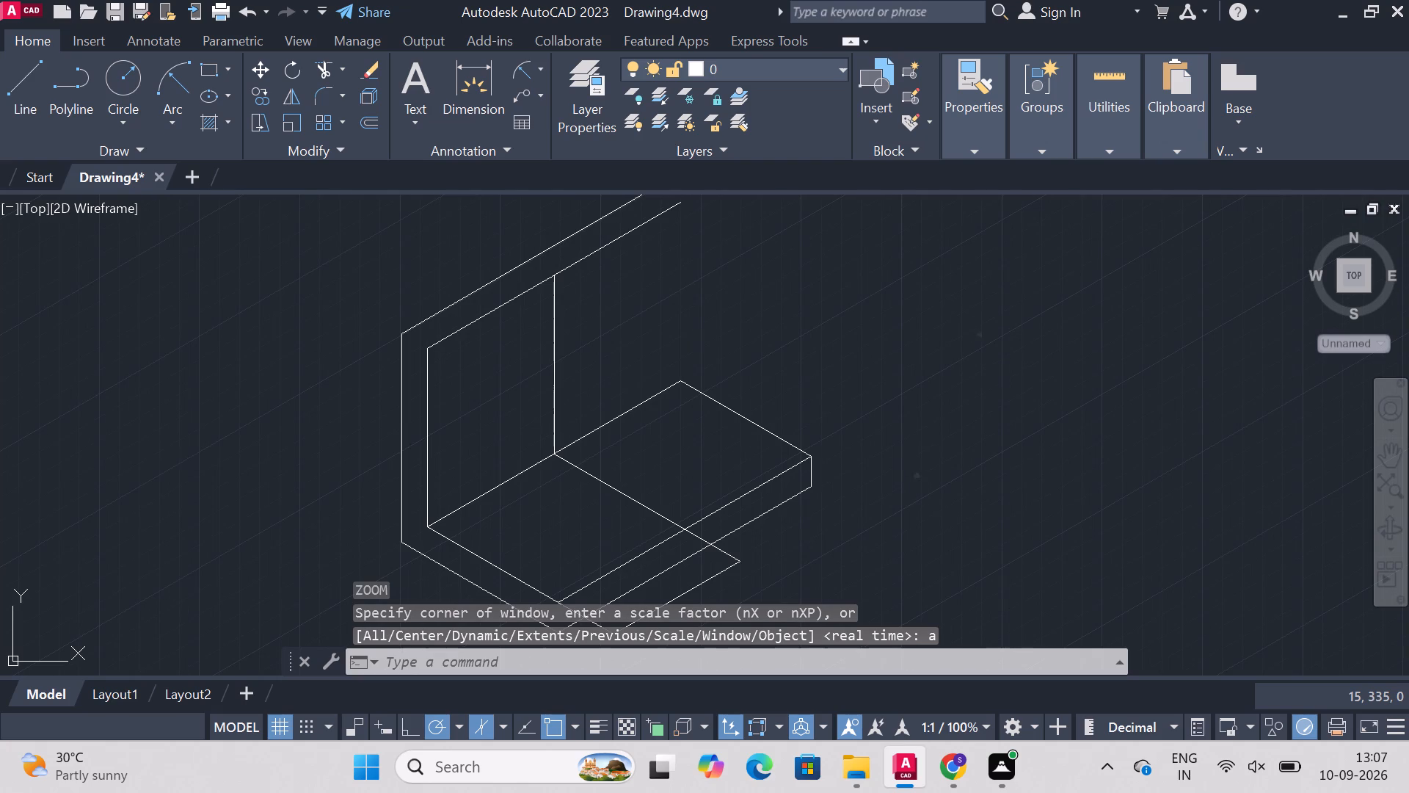
text(trii)
key(BackSpace)
key(m)
key(Return)
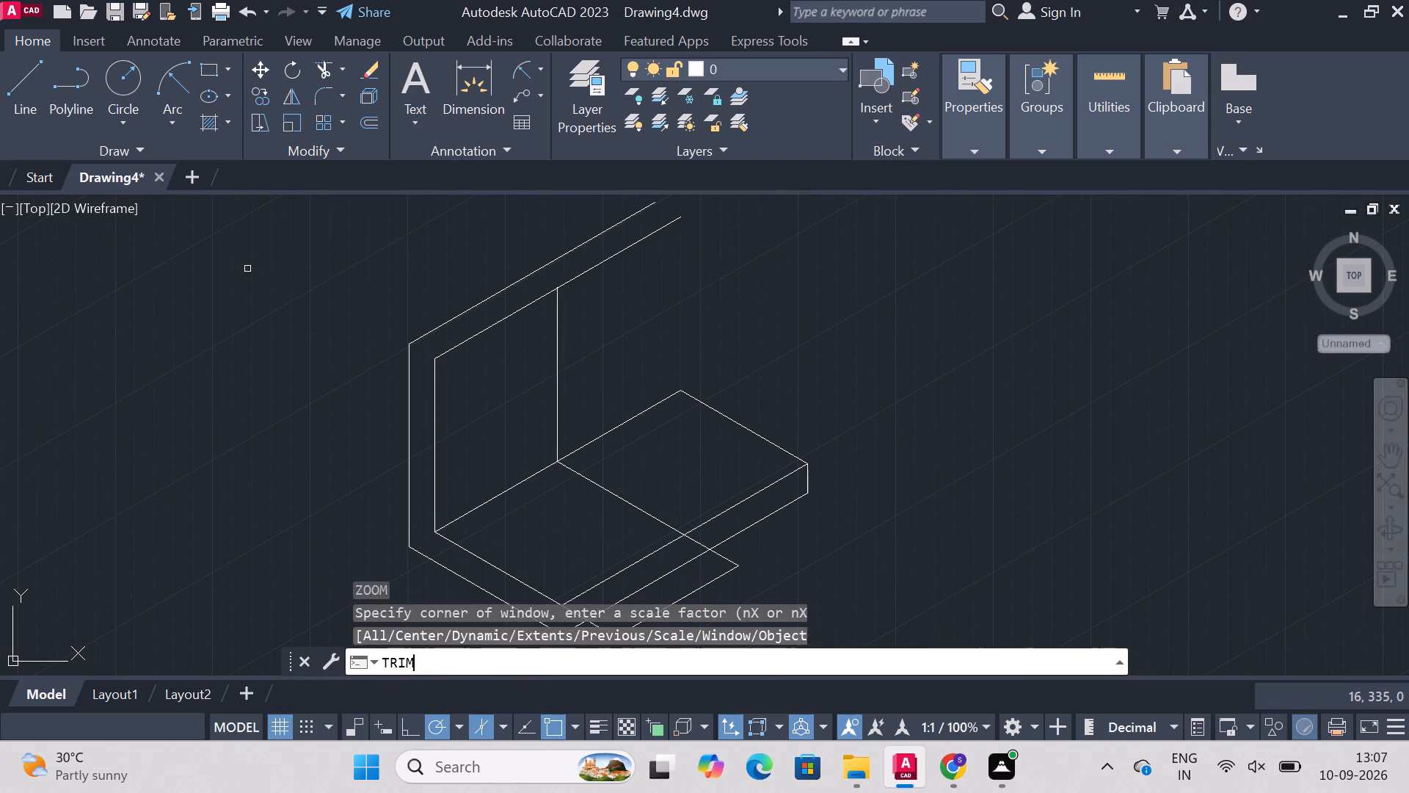
click(720, 578)
click(733, 559)
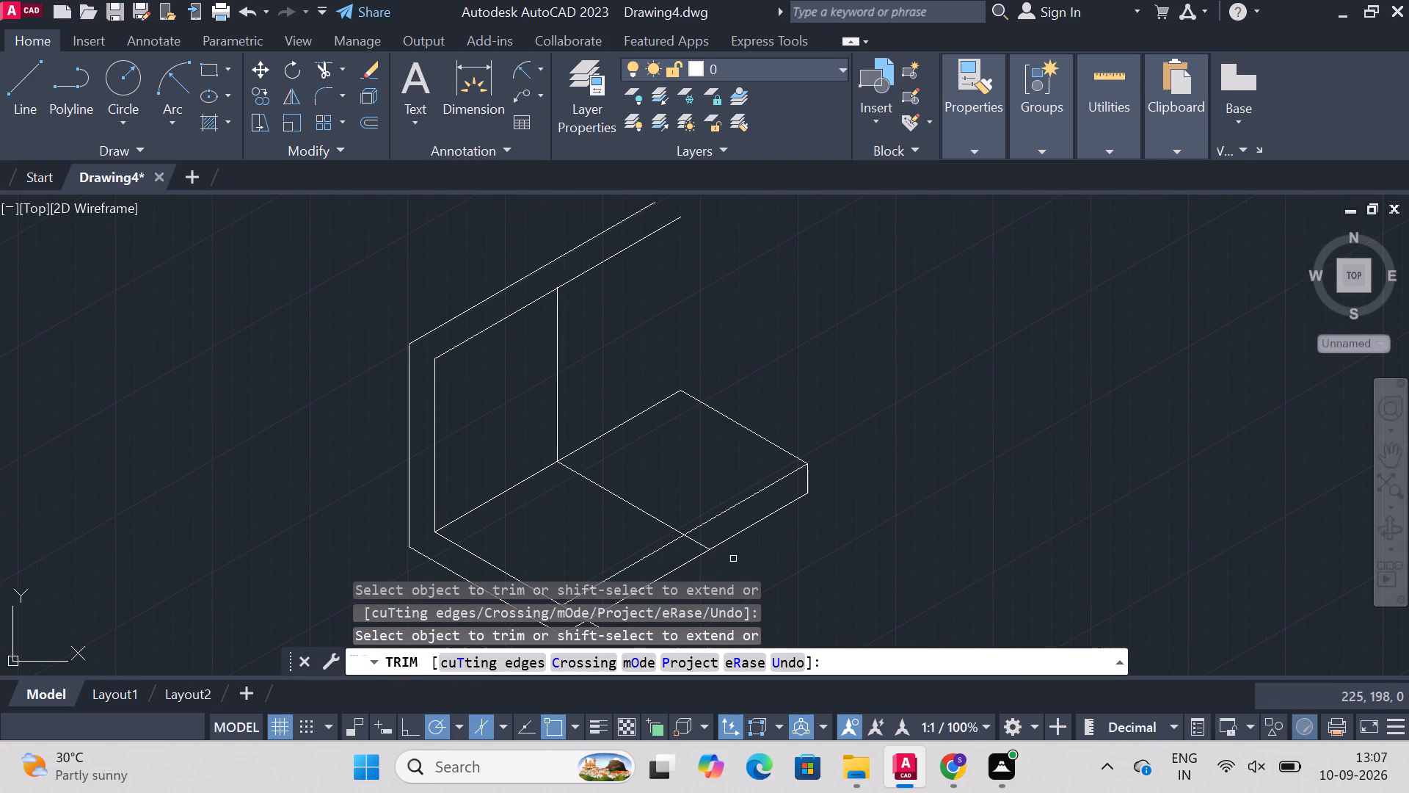
click(598, 628)
key(Escape)
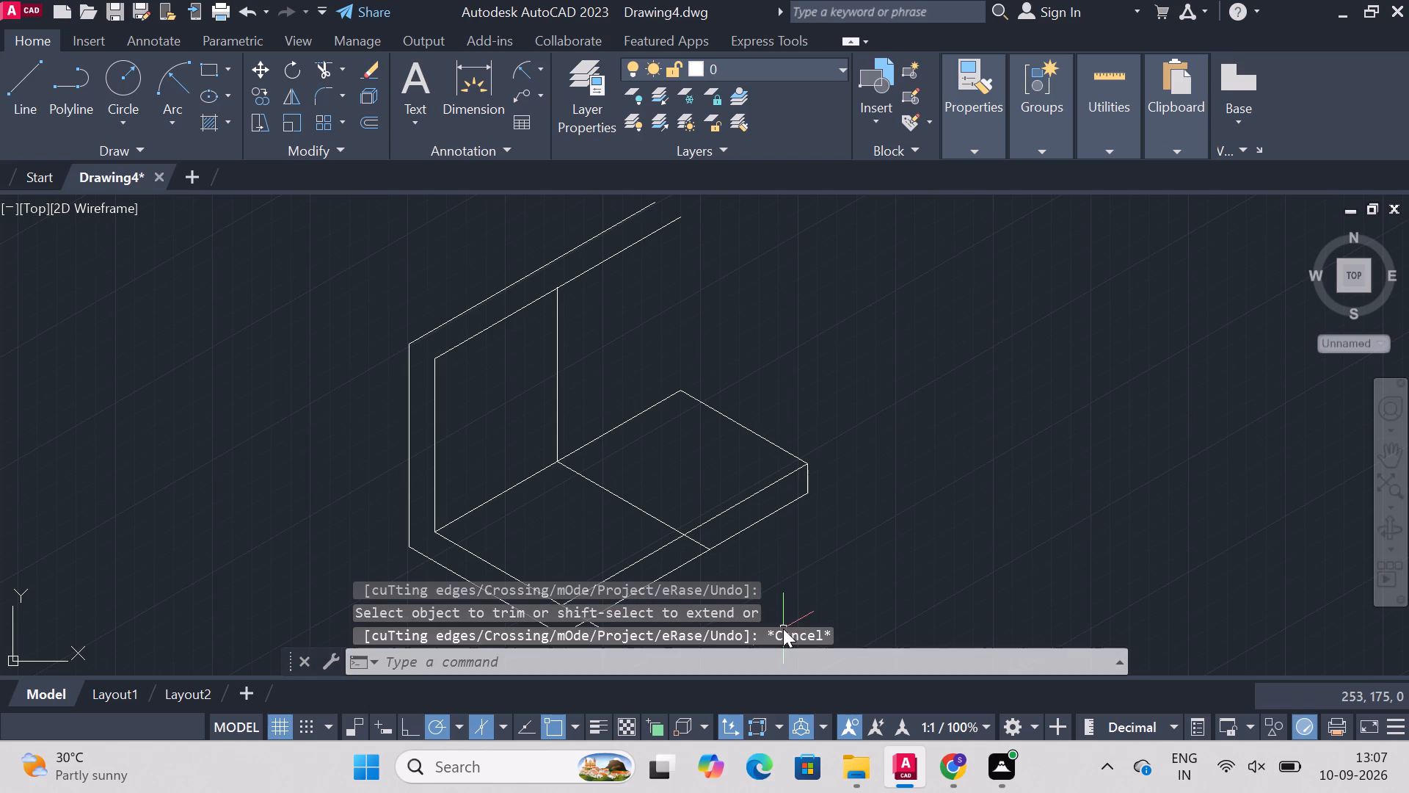
Trim away both pieces of the short construction line at the base's near corner.
text(trim)
key(Return)
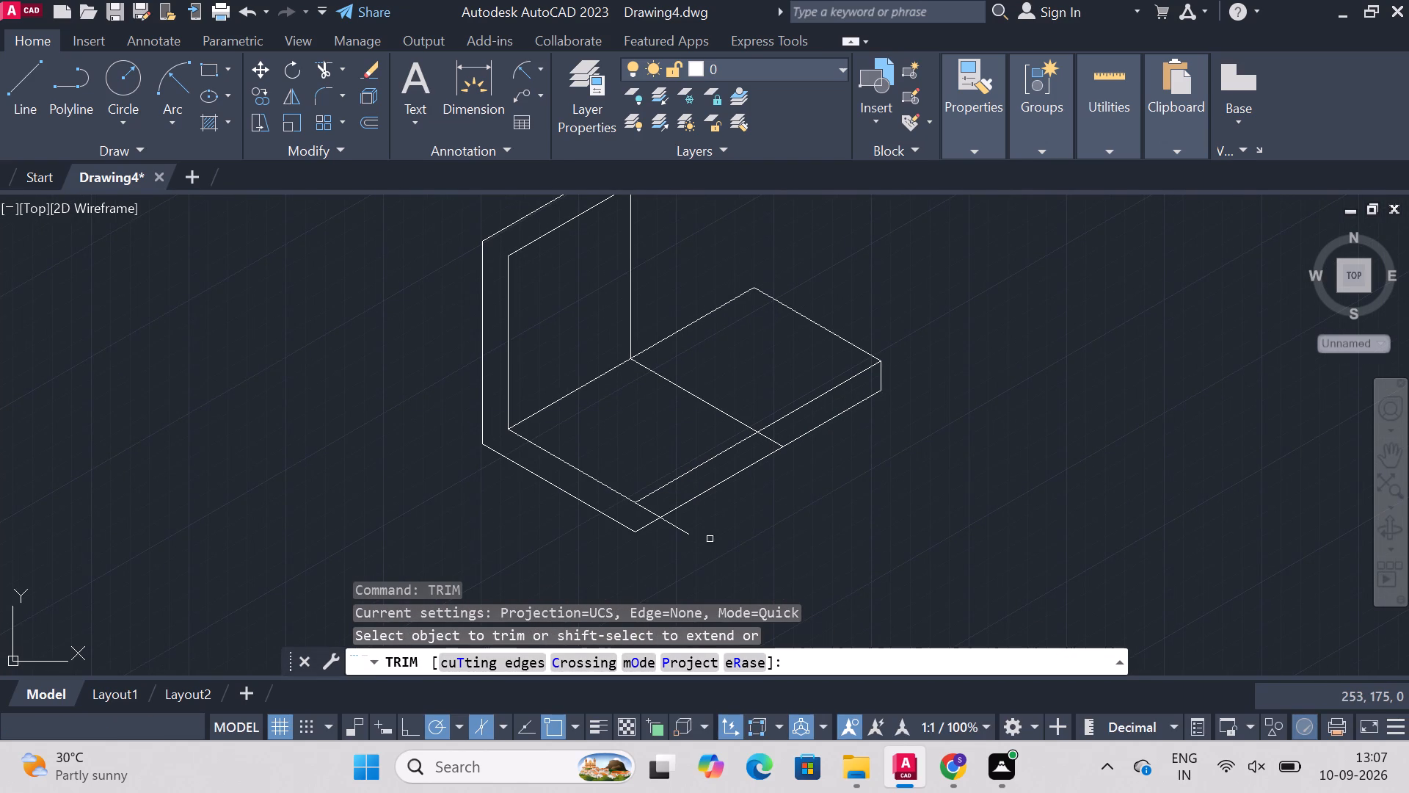
click(682, 529)
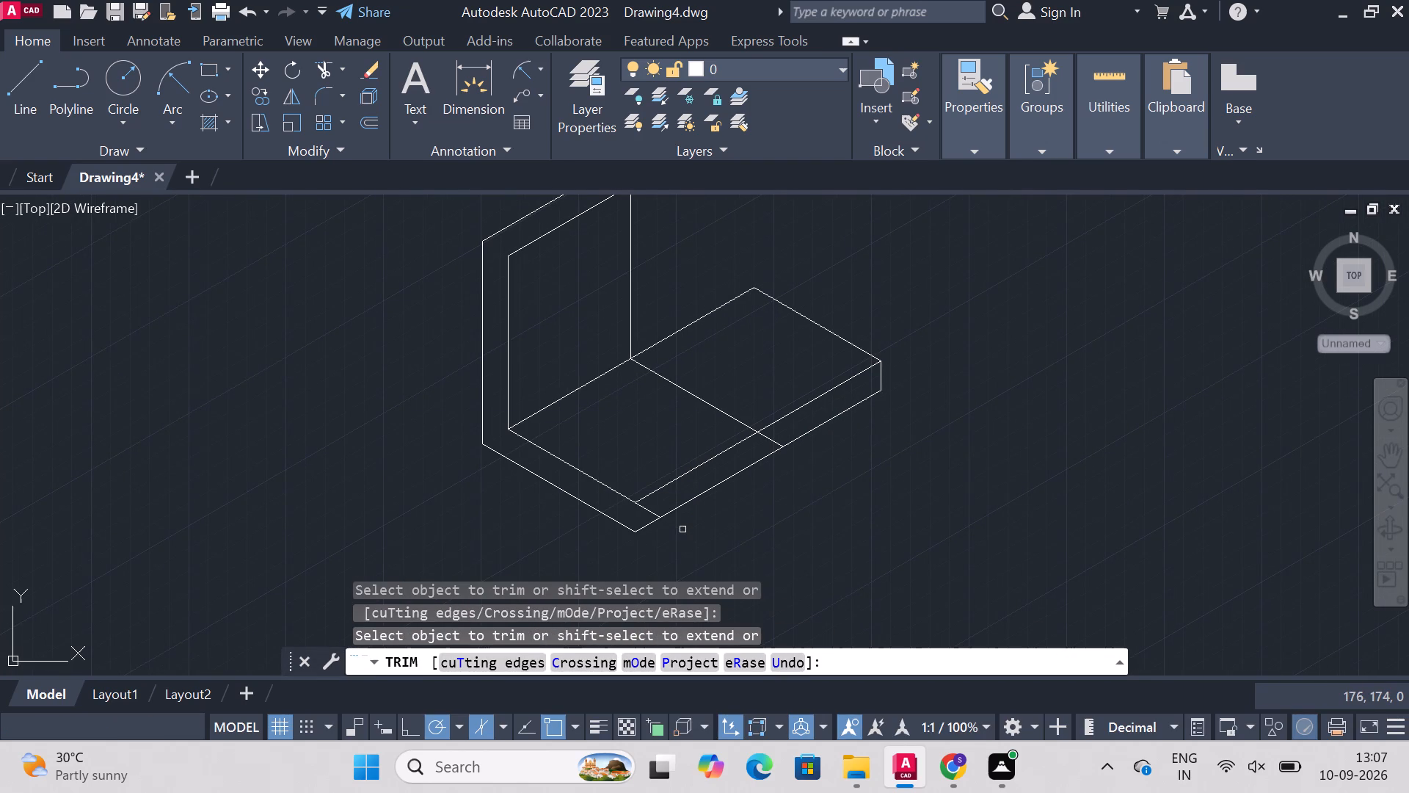
click(647, 510)
key(Escape)
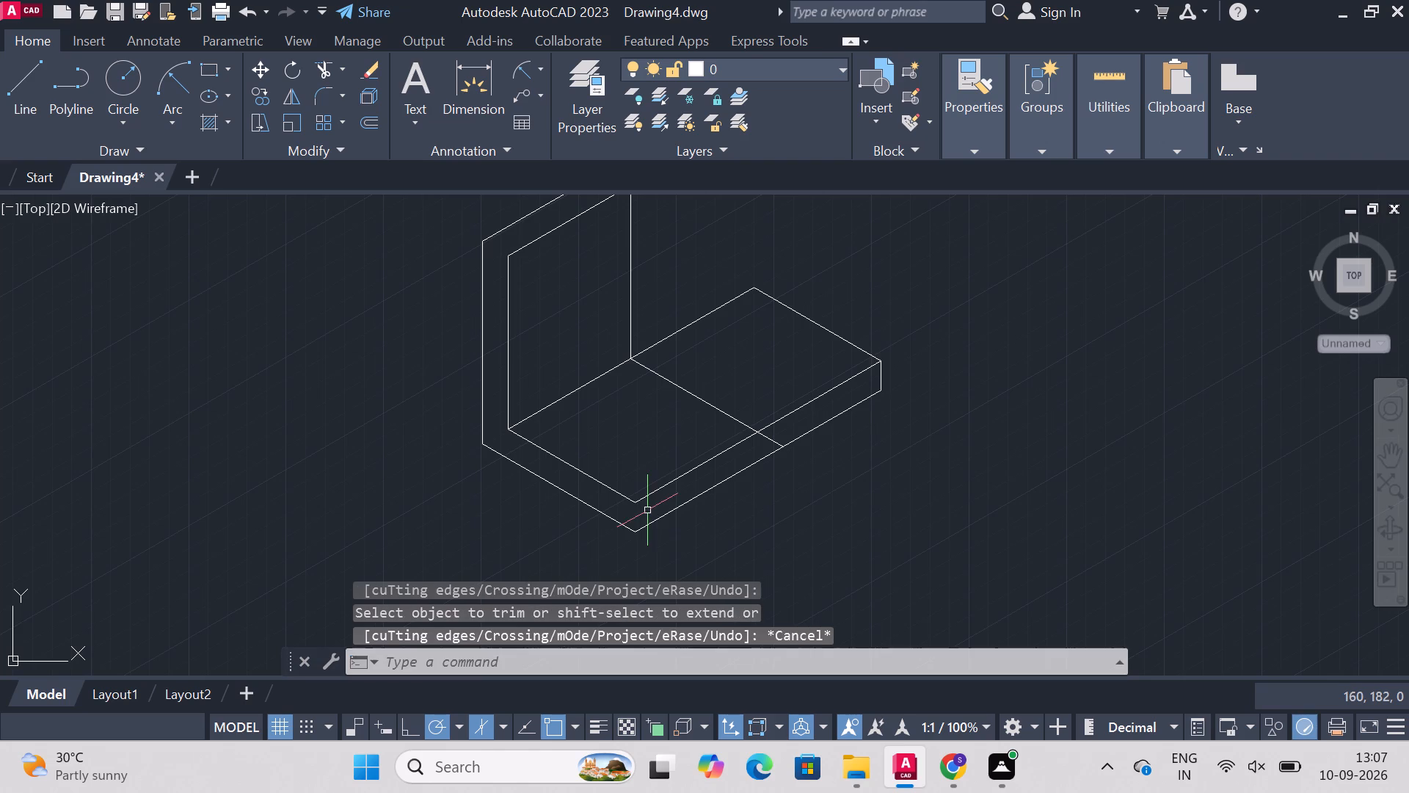
Draw the vertical edge joining the top and bottom near corners of the base.
text(line)
key(Return)
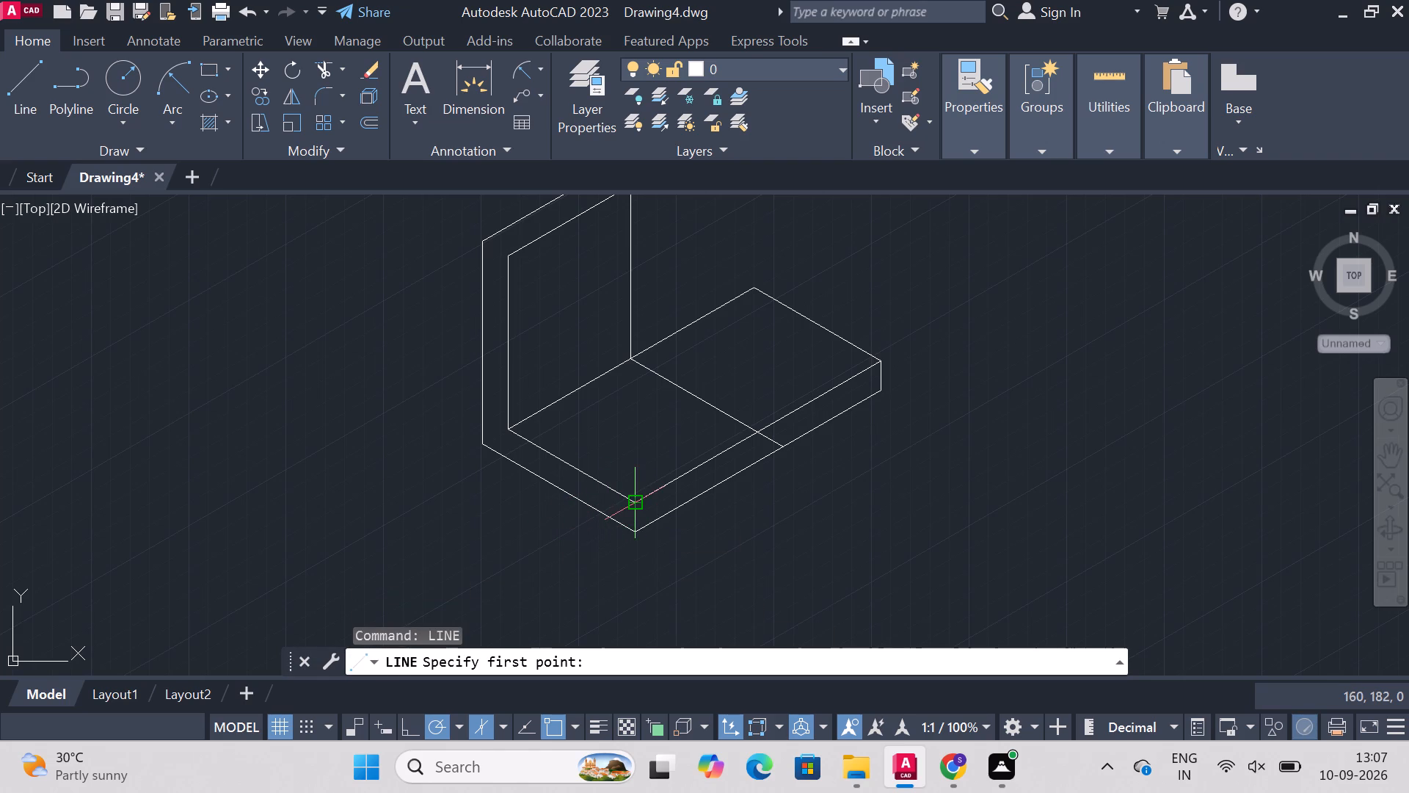
click(633, 500)
click(633, 530)
key(Escape)
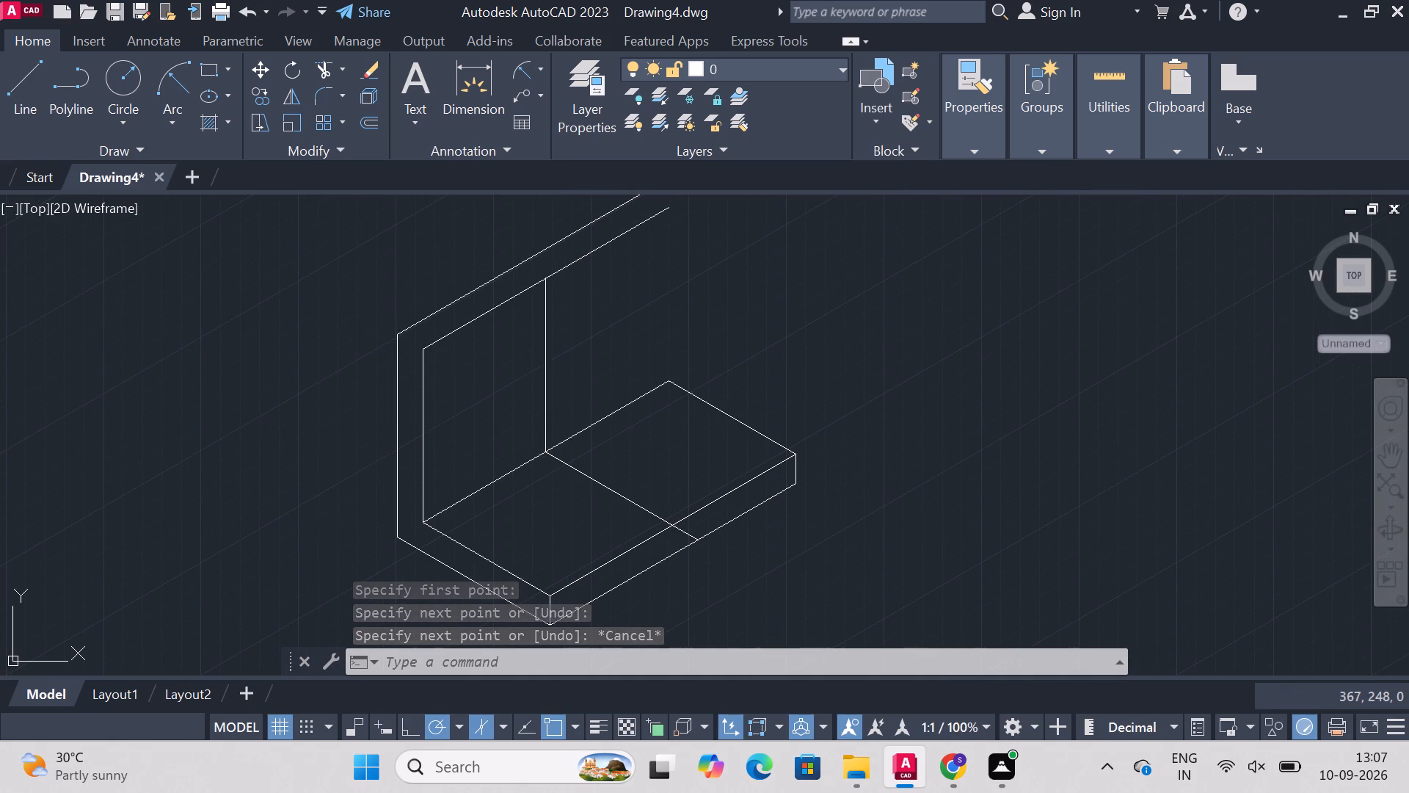
Trim the piece of centre line that crosses the base's thin long side face.
text(trim)
key(Return)
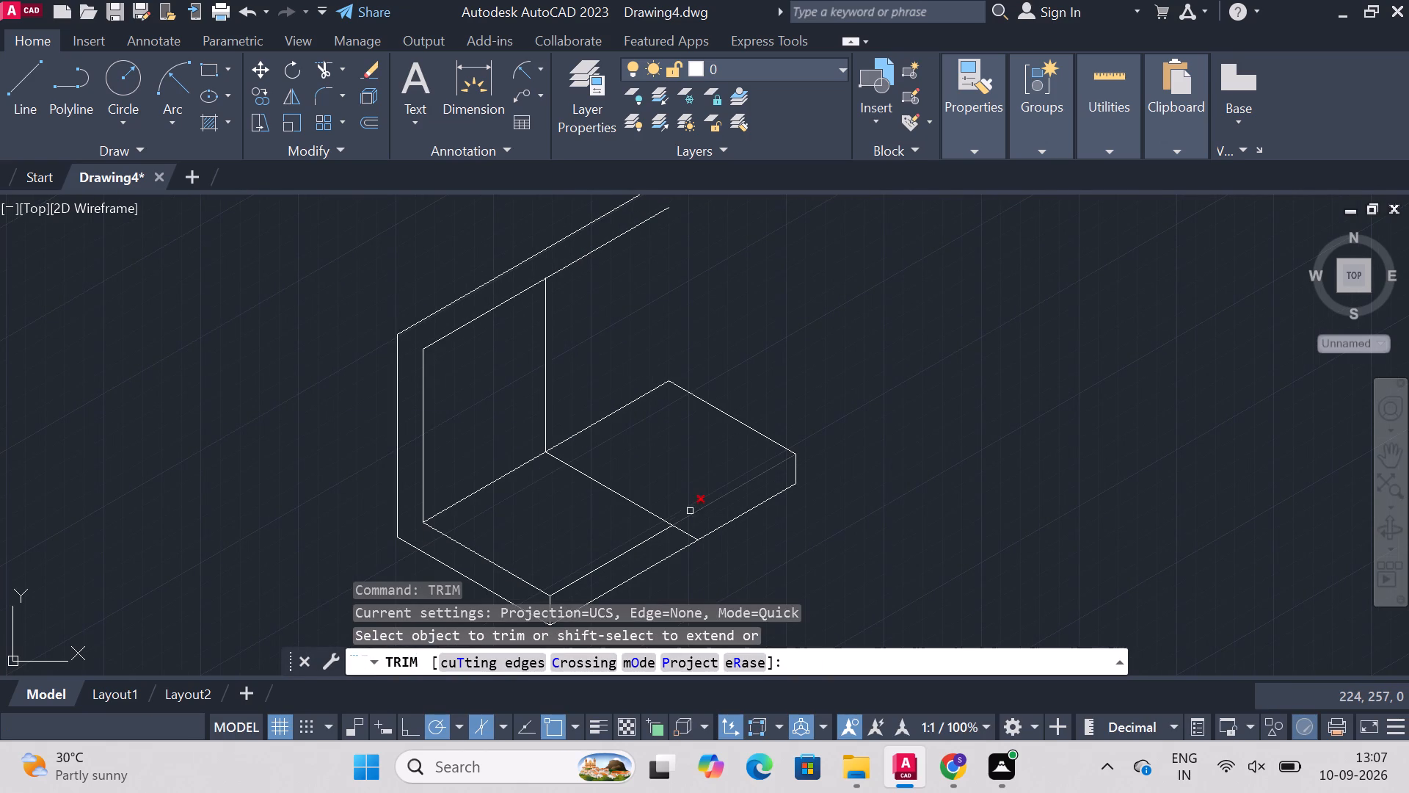
click(686, 533)
key(Escape)
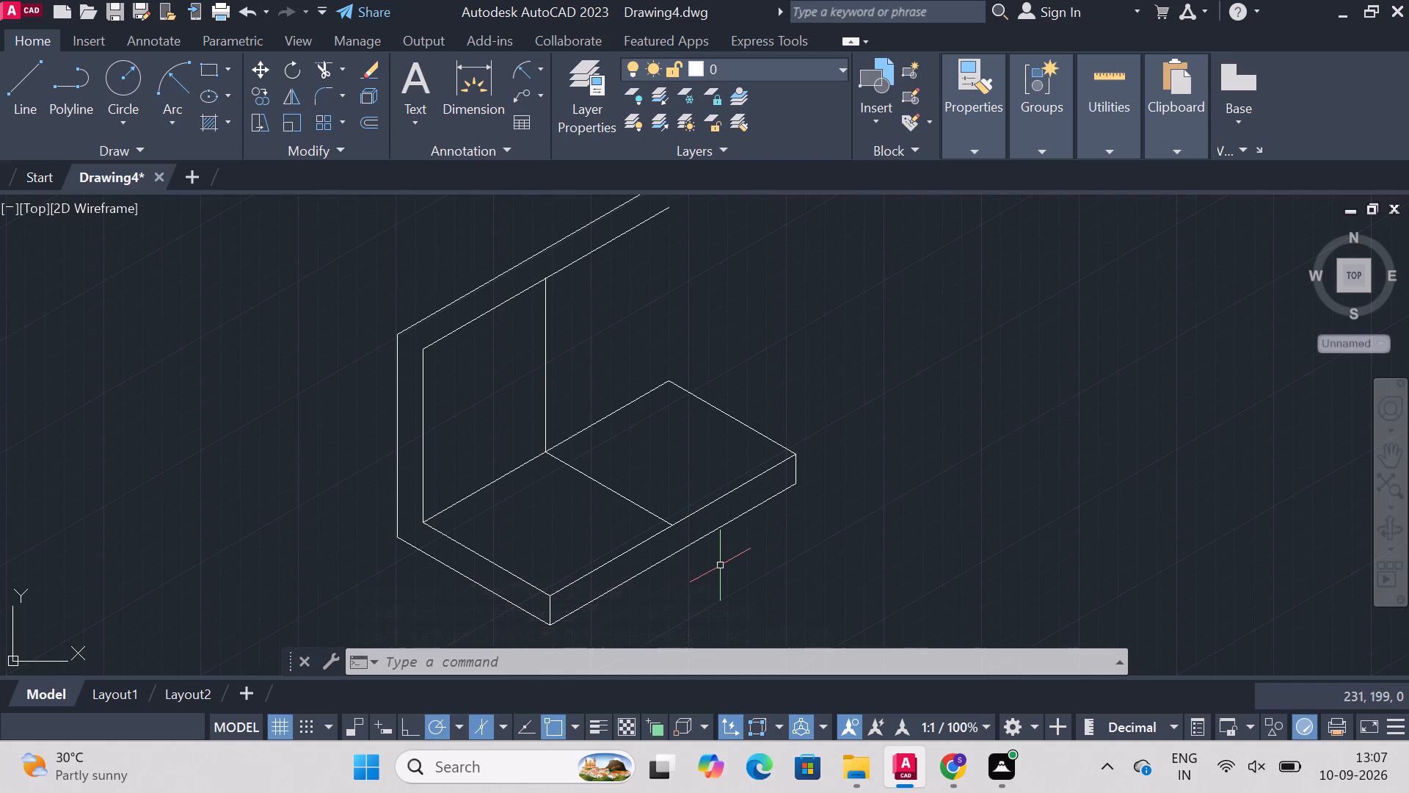
Set the drawing units' length precision to one decimal place (0.0).
text(units)
key(Return)
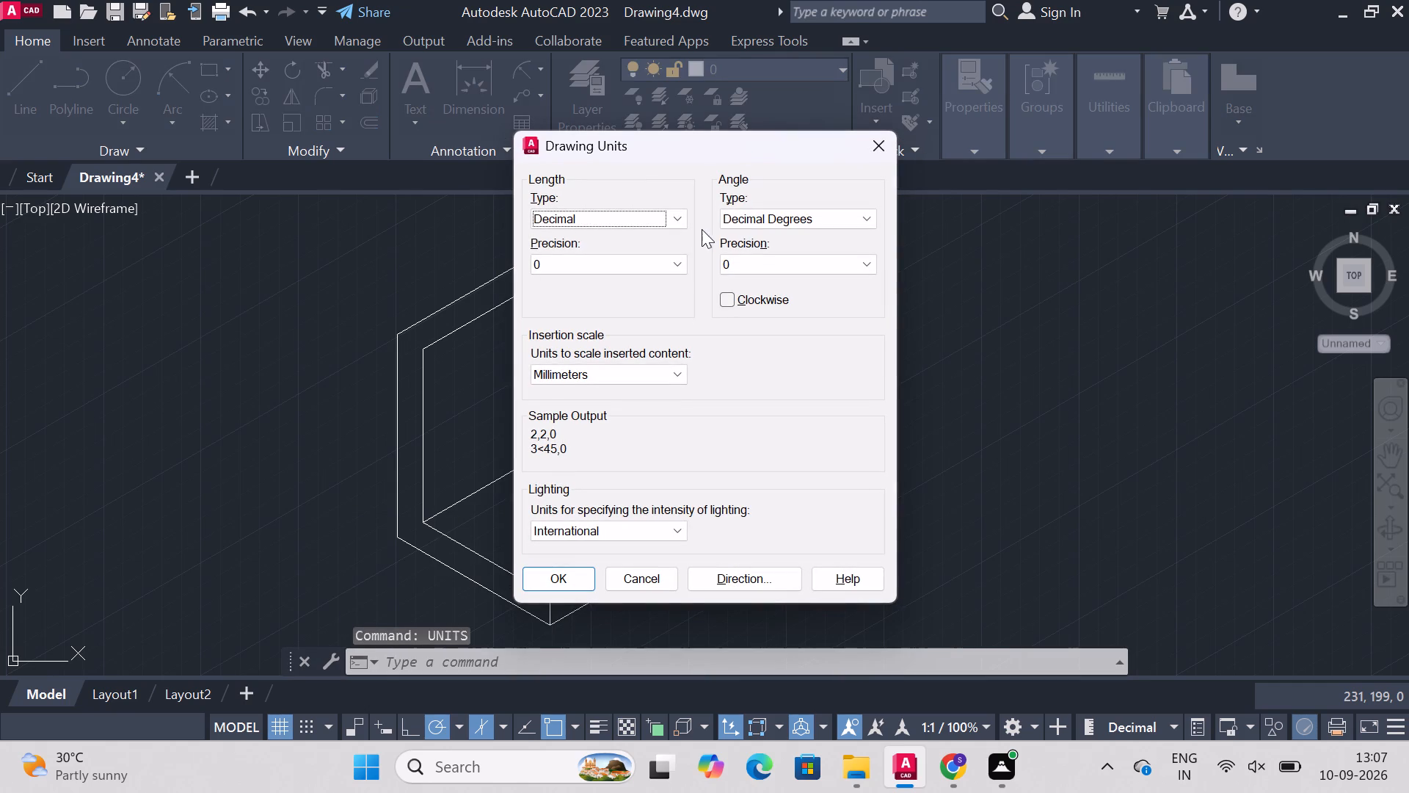
click(677, 259)
click(660, 292)
click(556, 584)
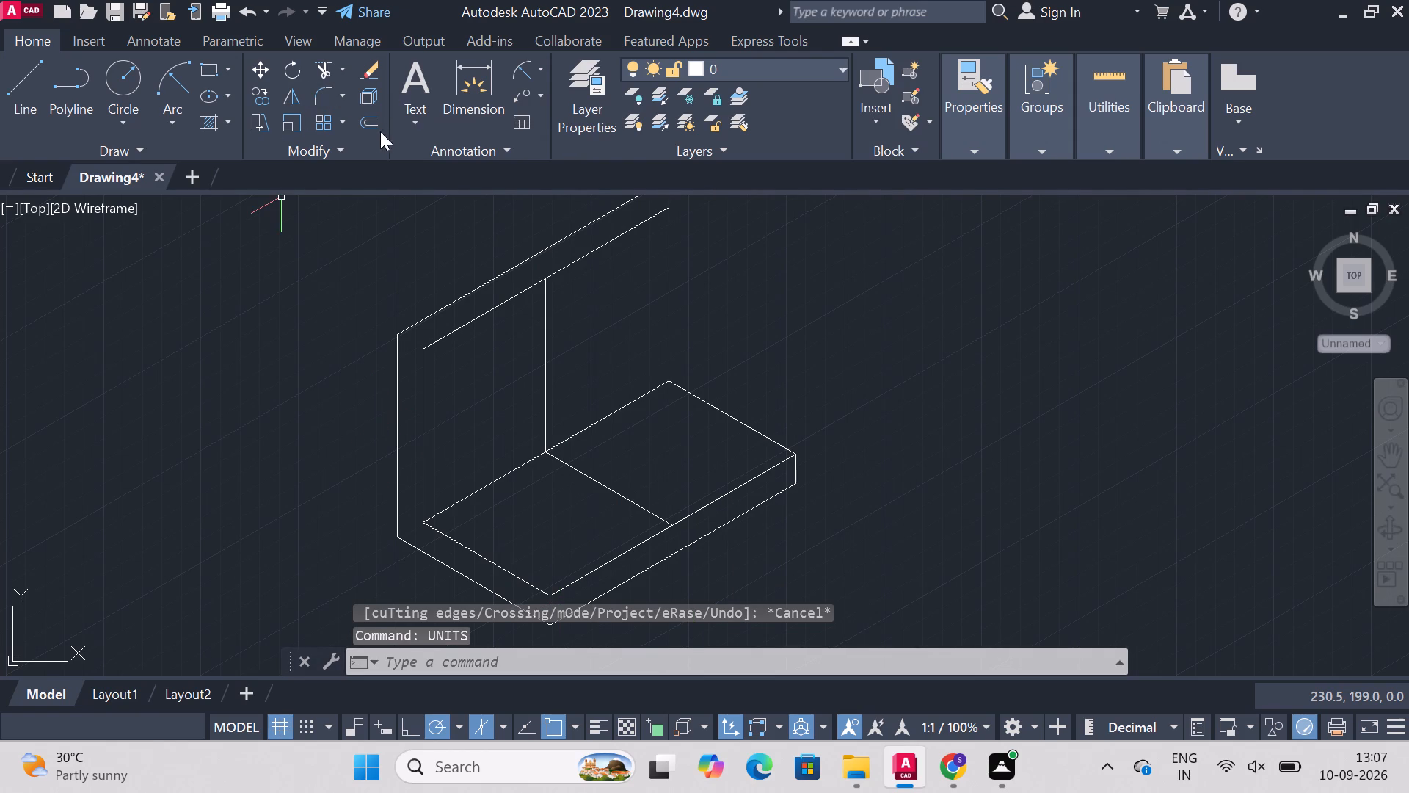
Fillet the upper near corner of the upright wall's inner face outline with a radius of 25.
click(316, 101)
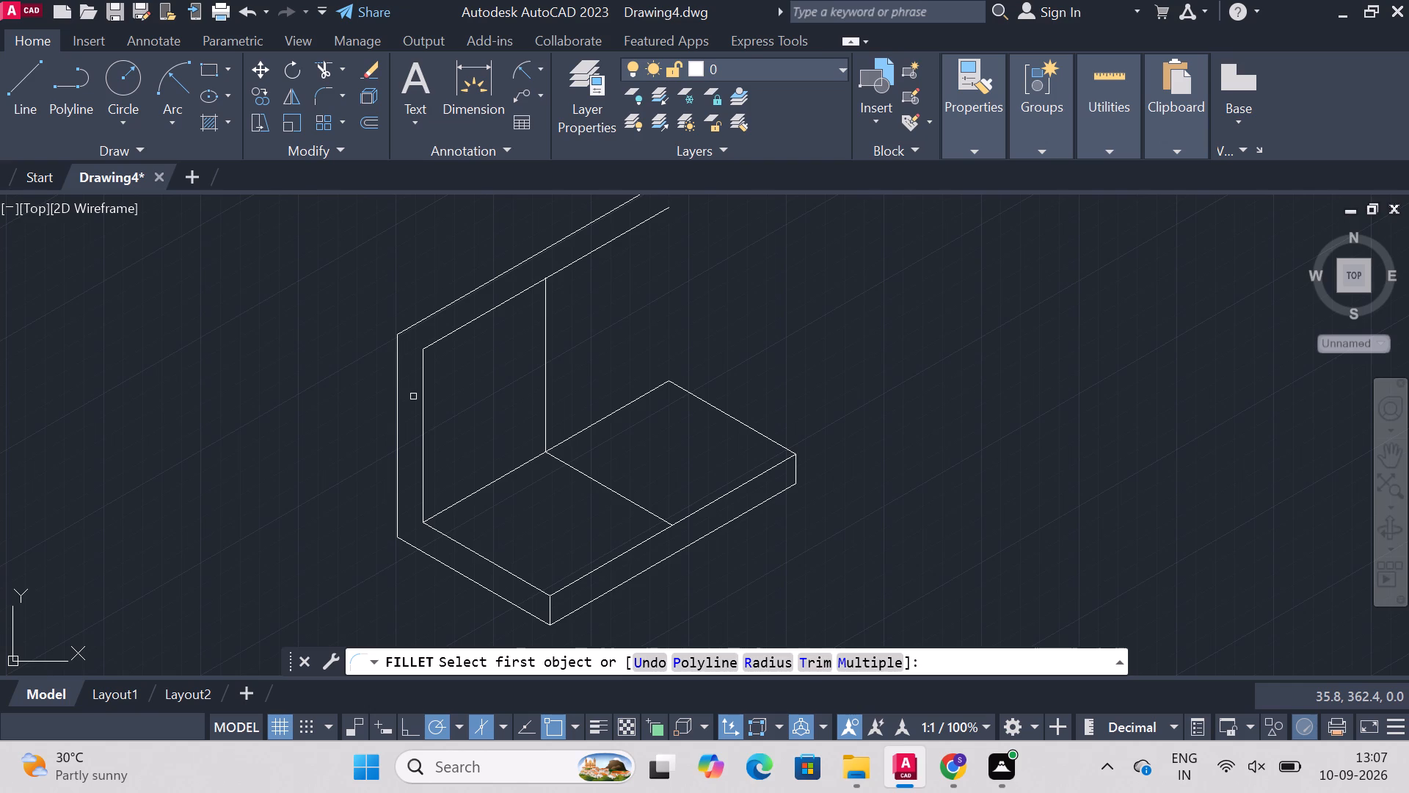
click(420, 396)
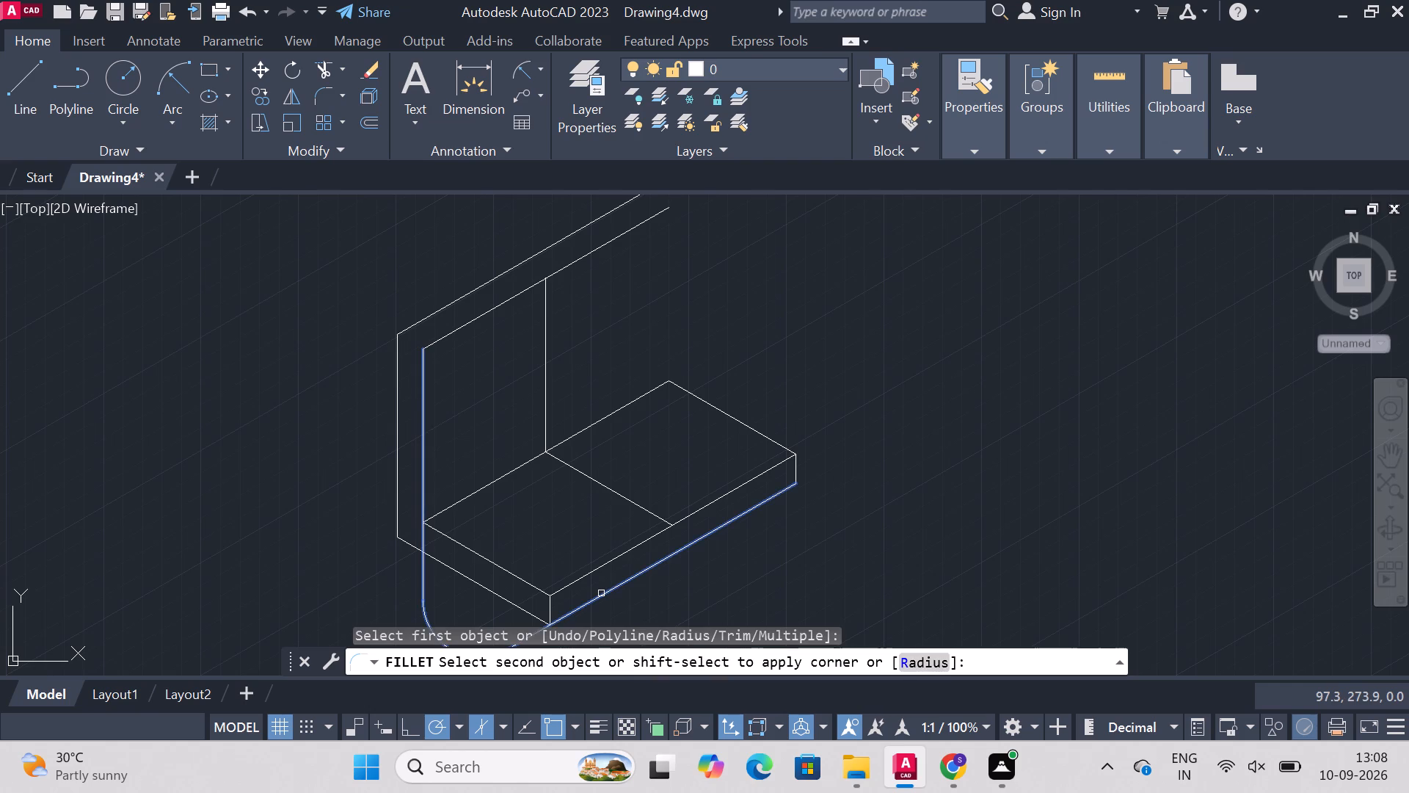
key(r)
key(Return)
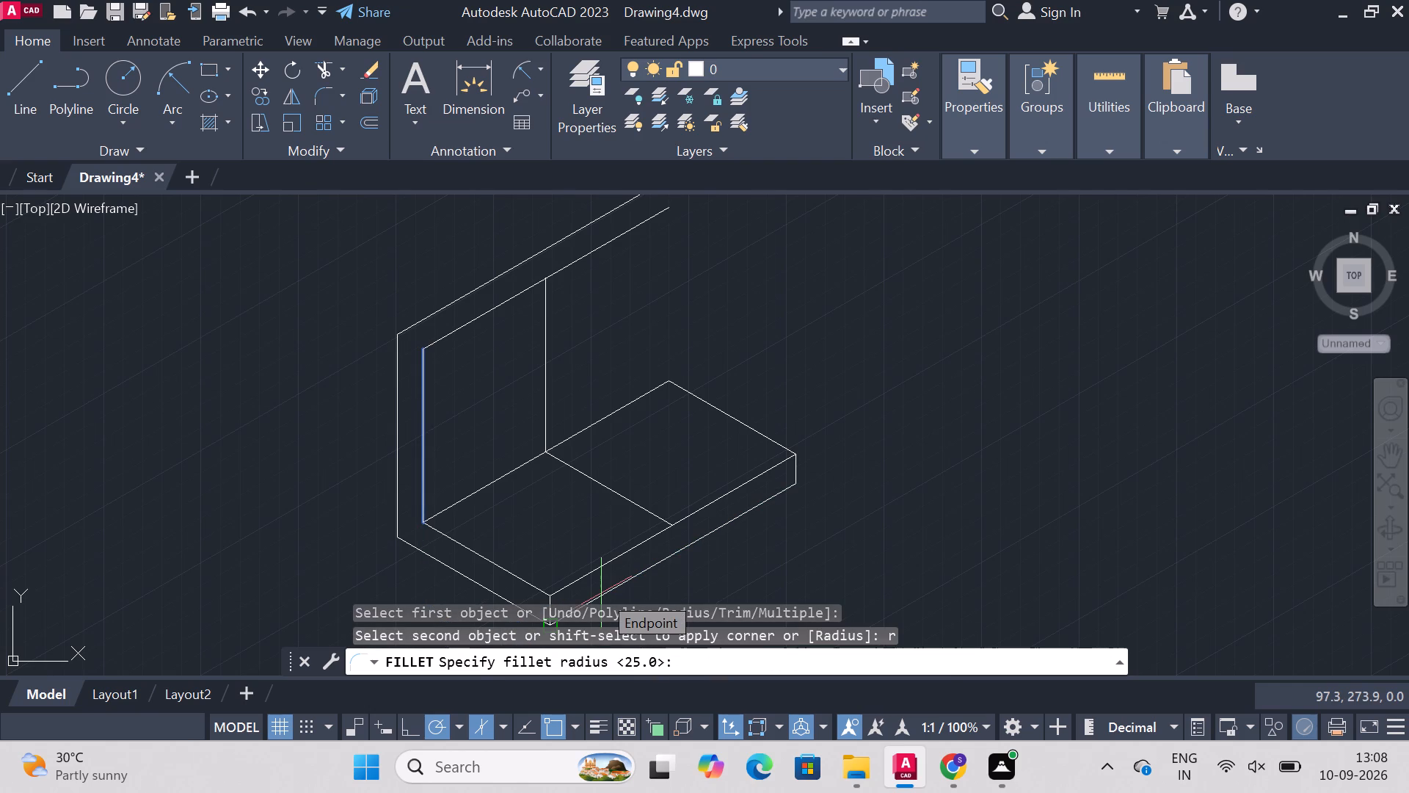
text(25)
key(Return)
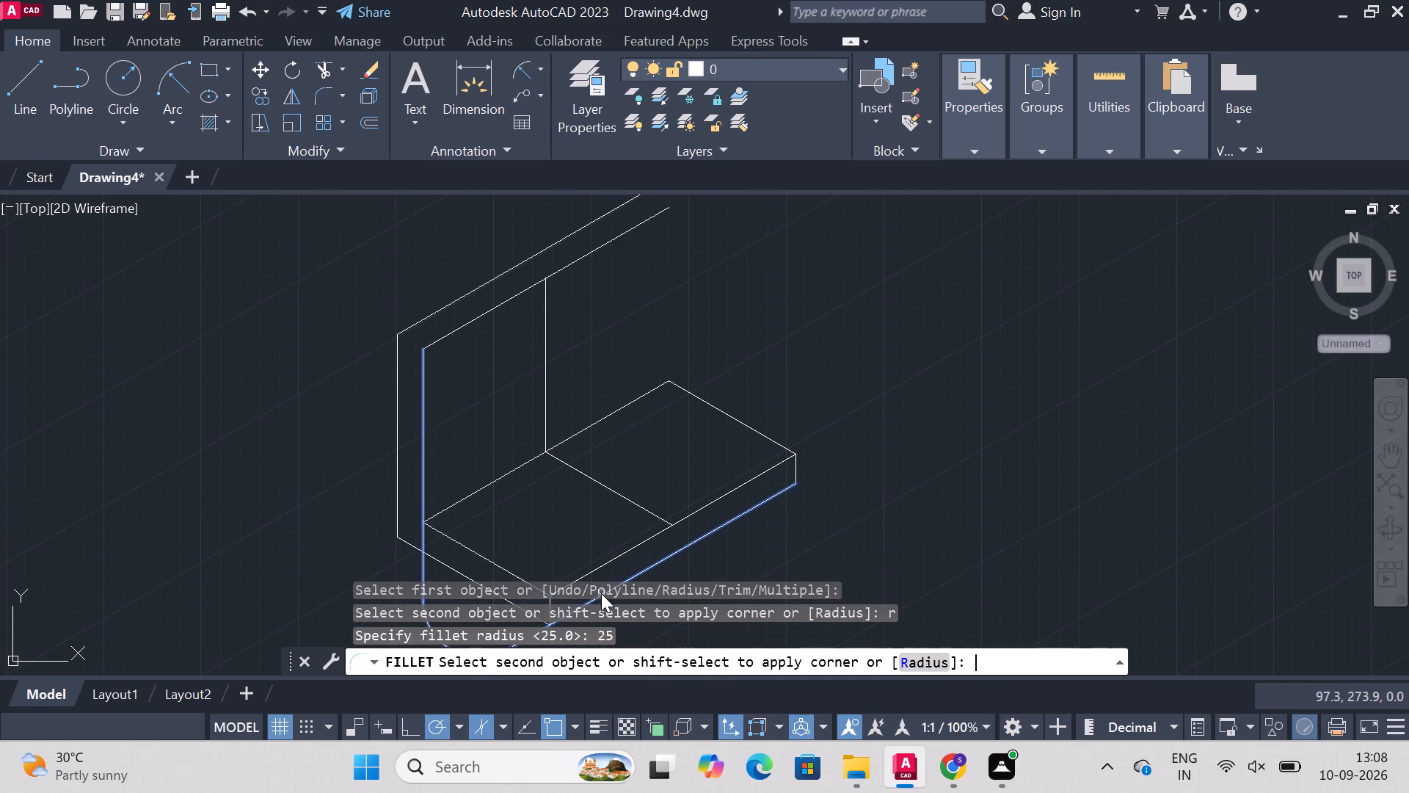
click(457, 333)
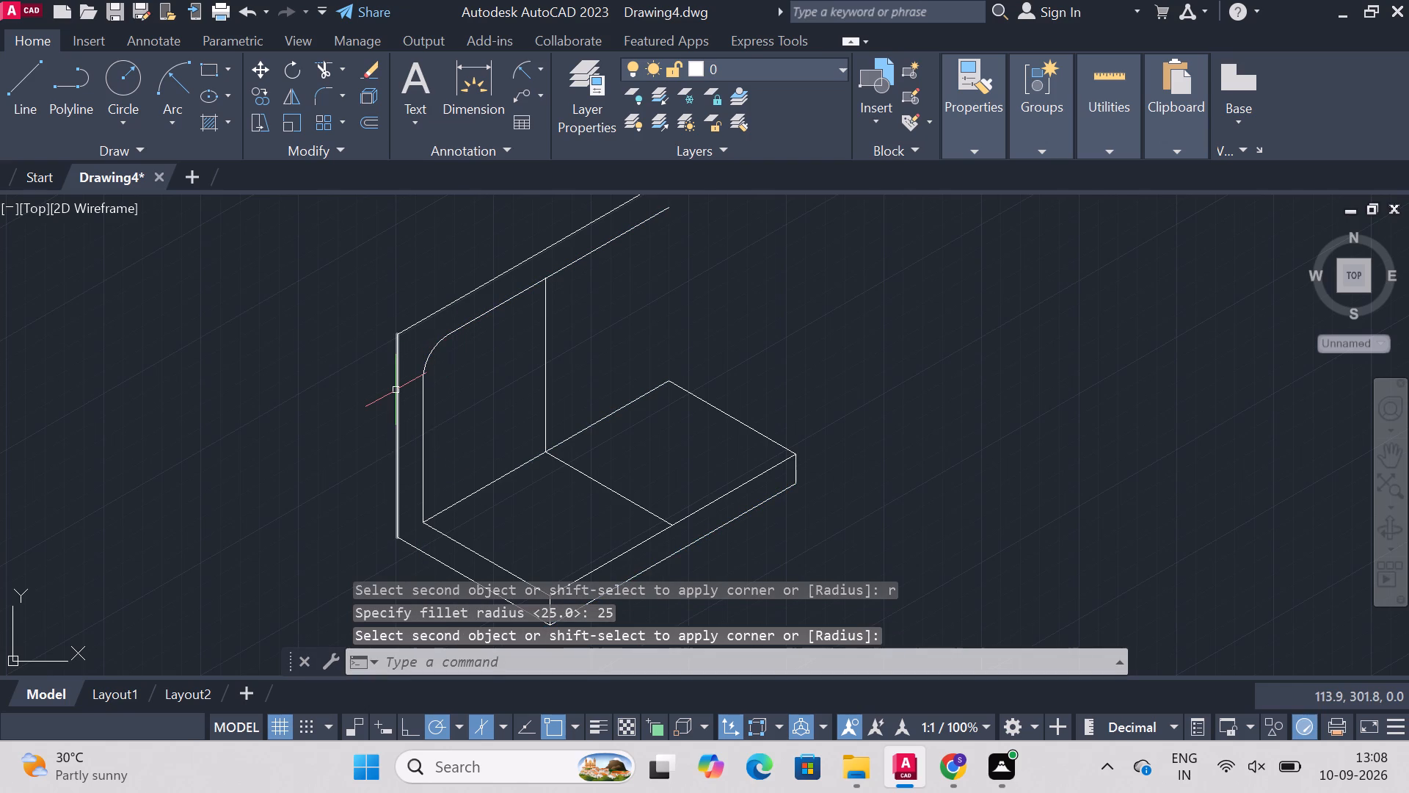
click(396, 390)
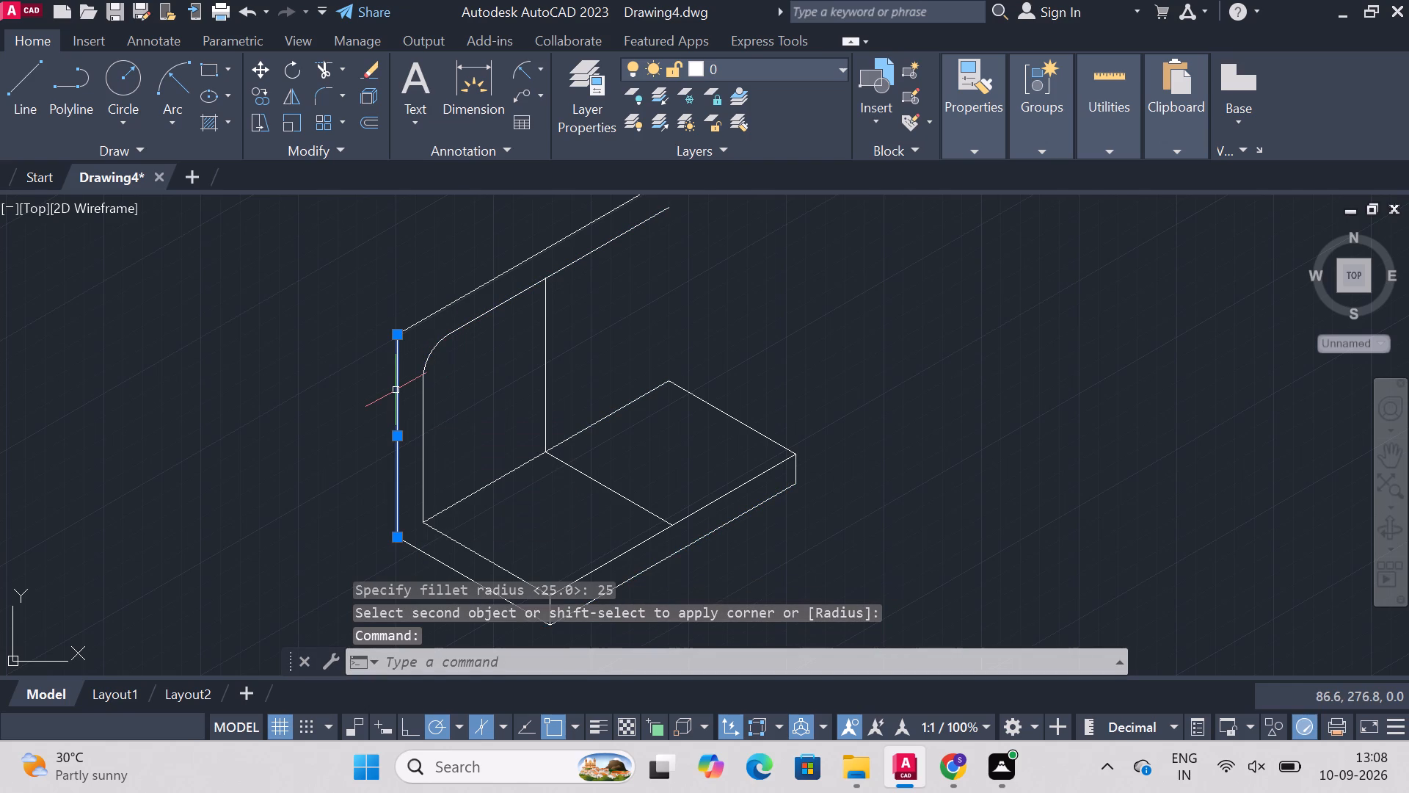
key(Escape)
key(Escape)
Fillet the matching upper near corner of the upright wall's outer outline with a radius of 25.
text(fillet)
key(Return)
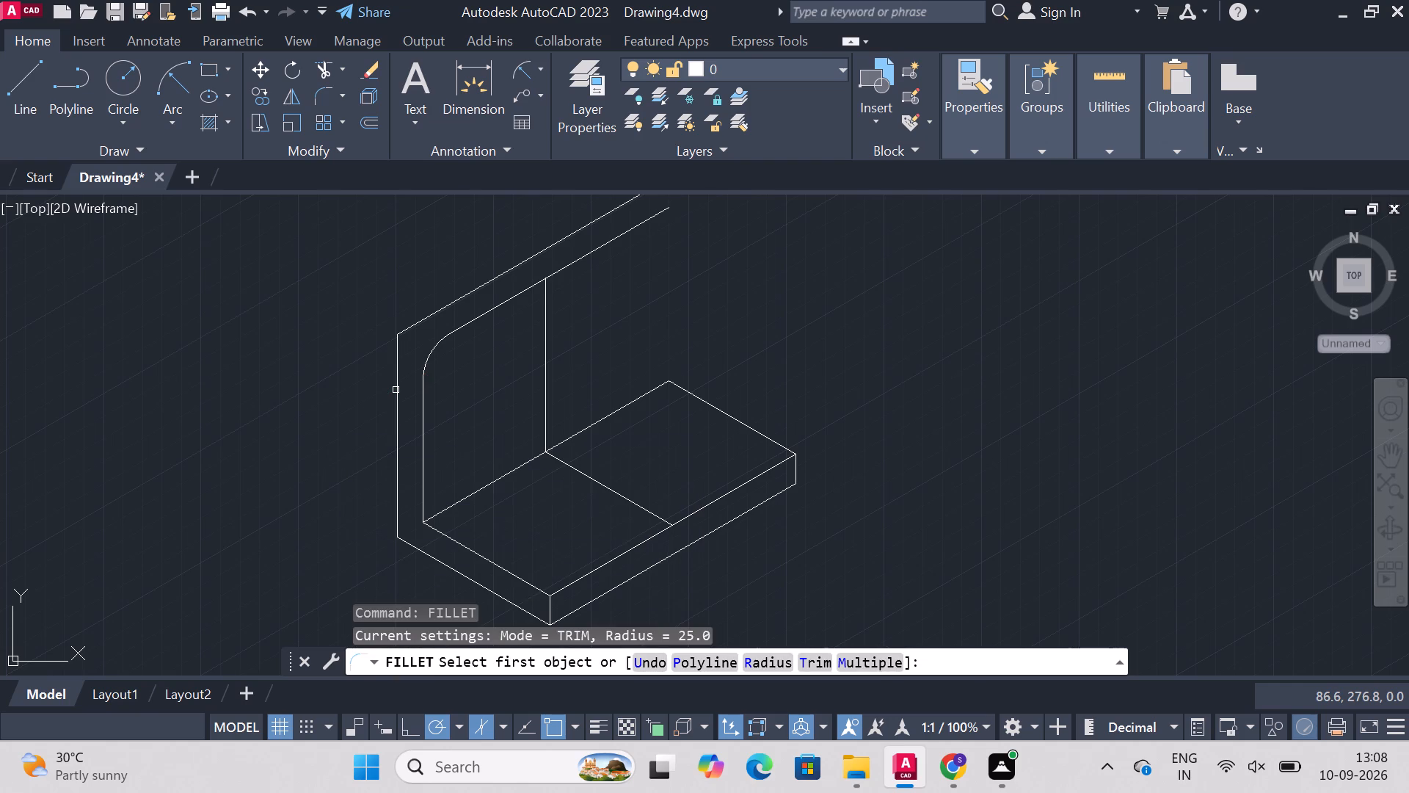
key(r)
key(Return)
text(25)
key(Return)
click(396, 362)
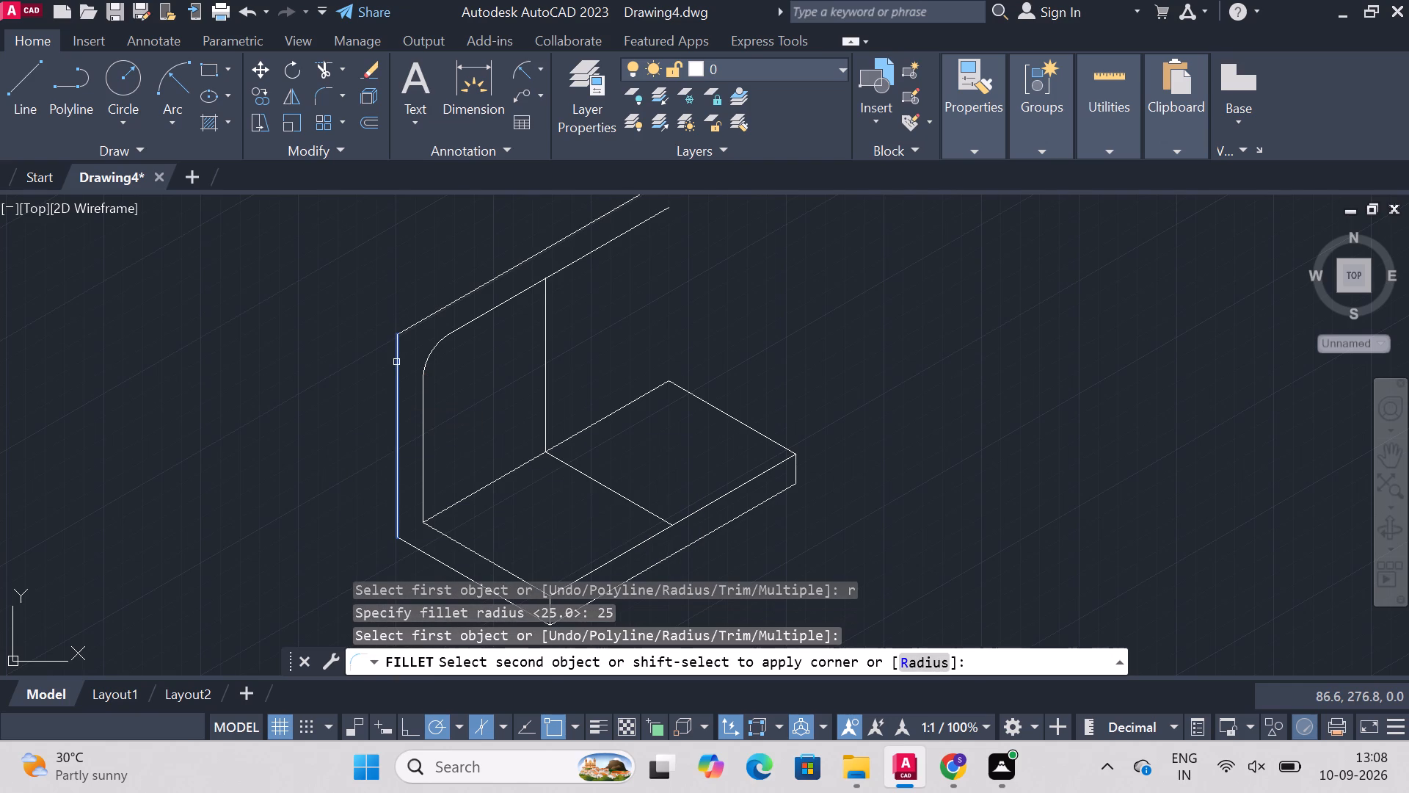
click(418, 326)
key(Escape)
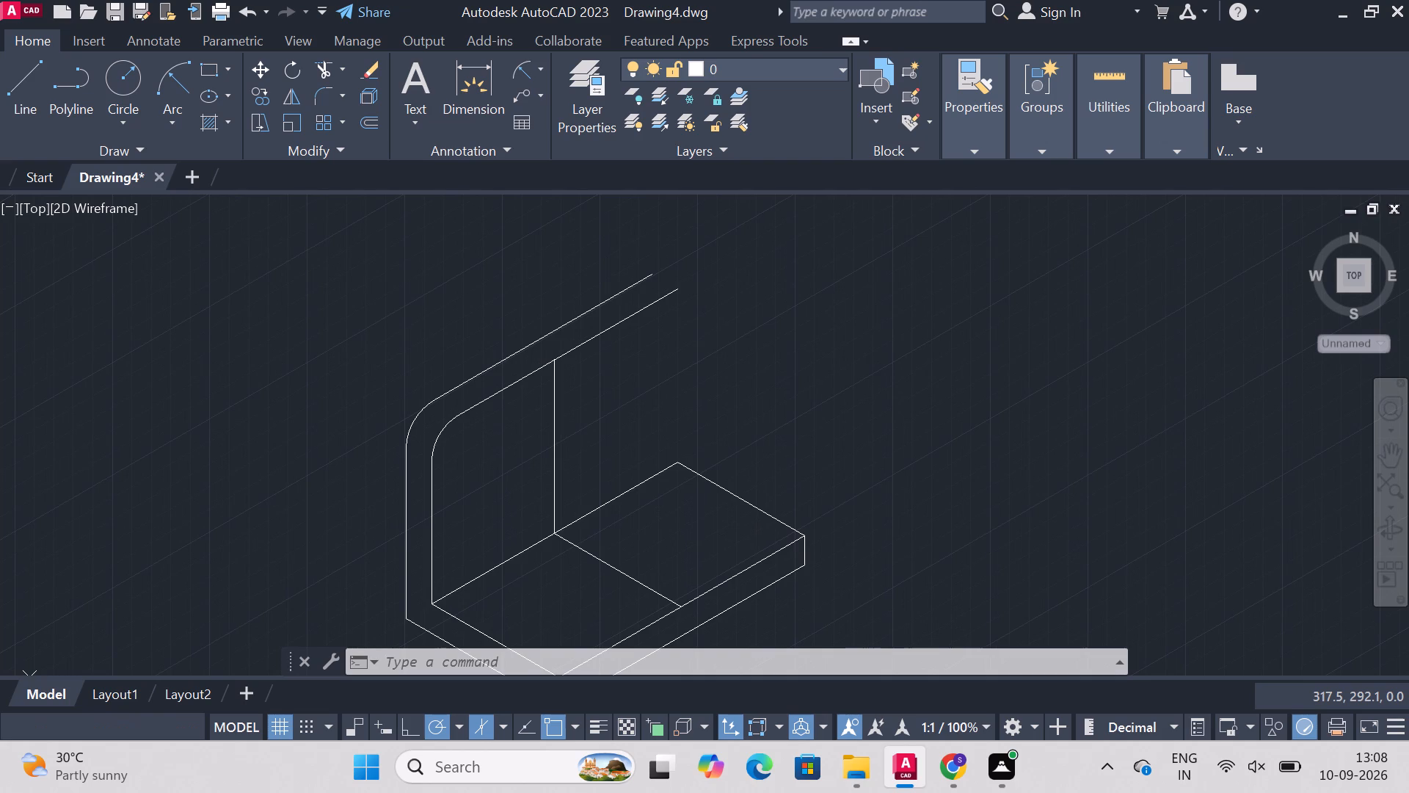
Draw a line from the top of the wall's vertical centre line across the wall's thickness, ending just past the outer top edge.
text(line)
key(Return)
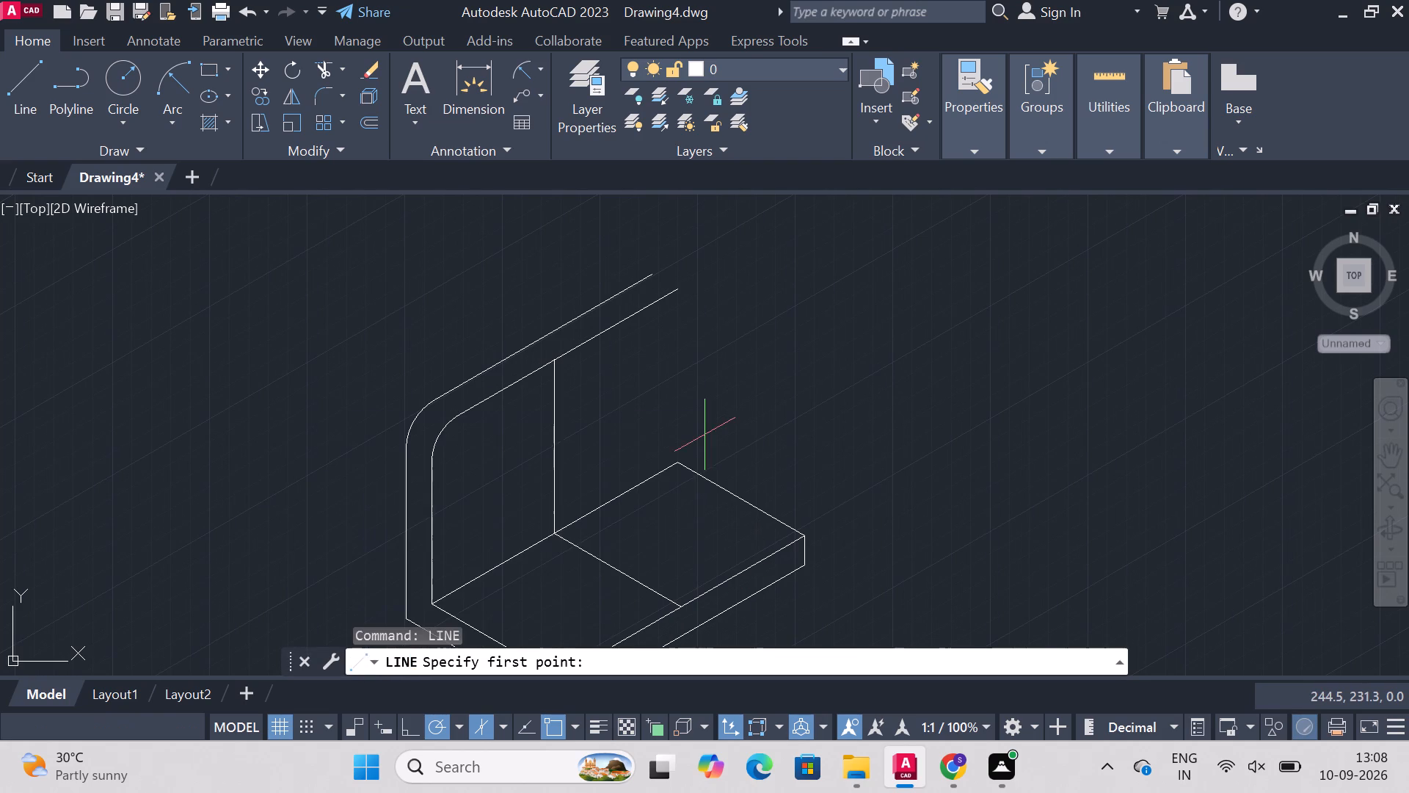
click(557, 357)
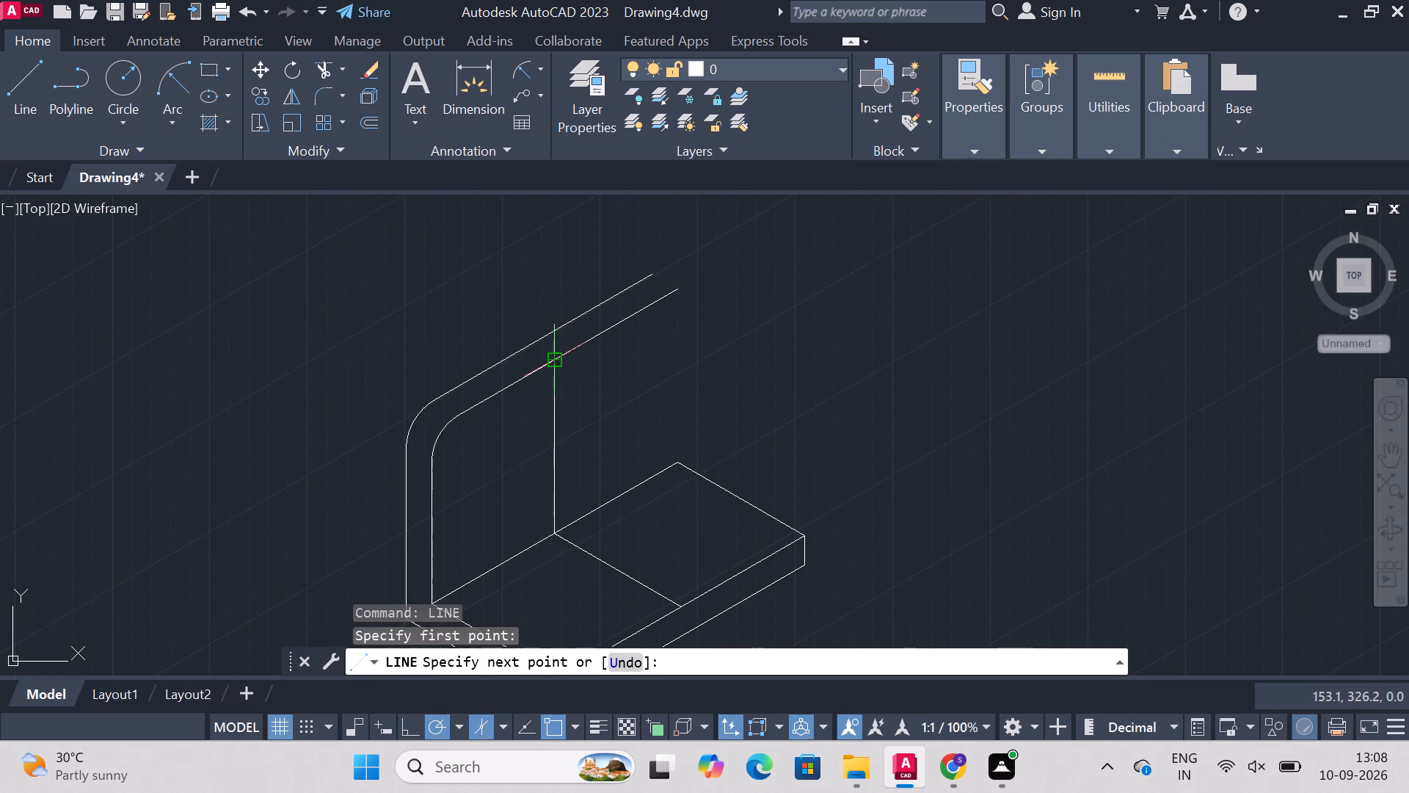
click(535, 350)
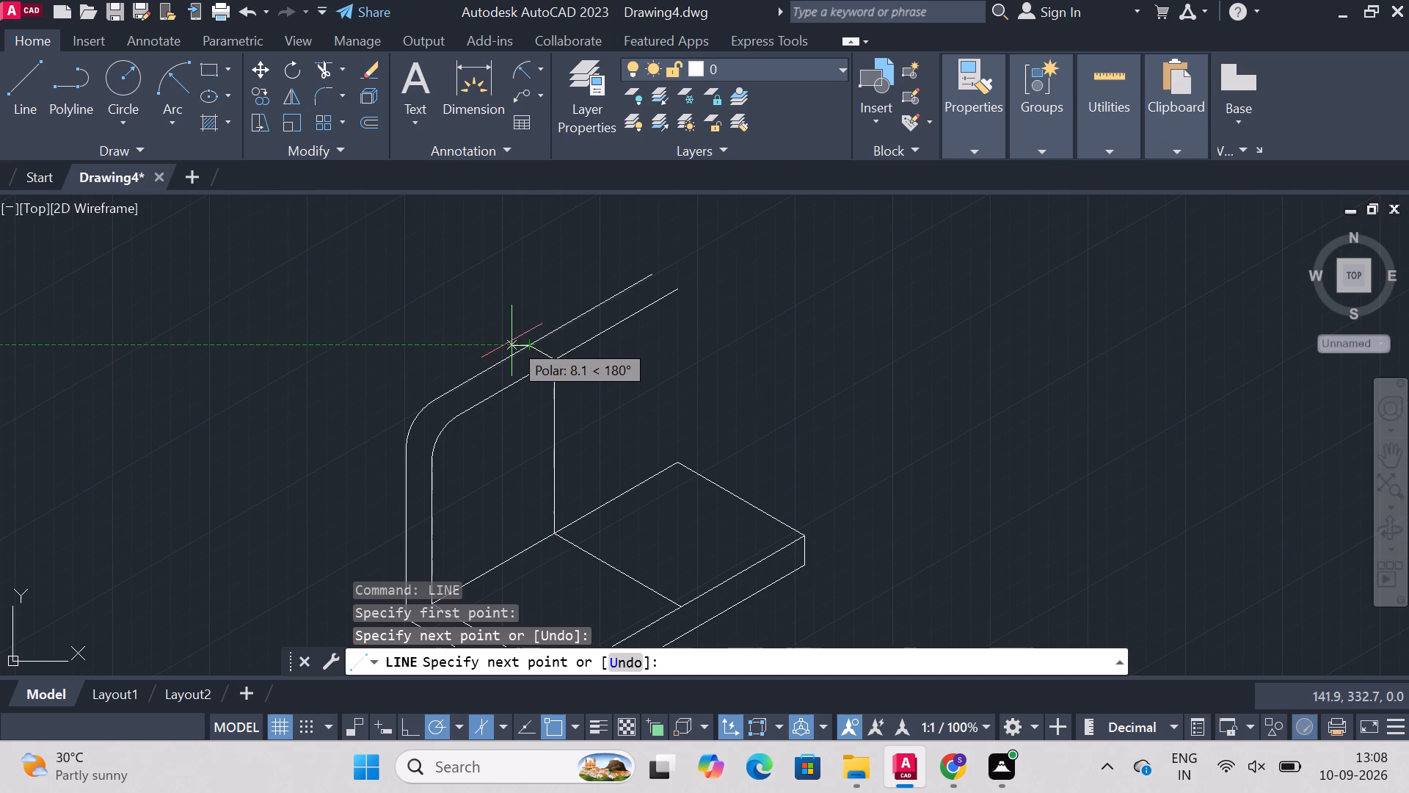
click(512, 338)
click(512, 338)
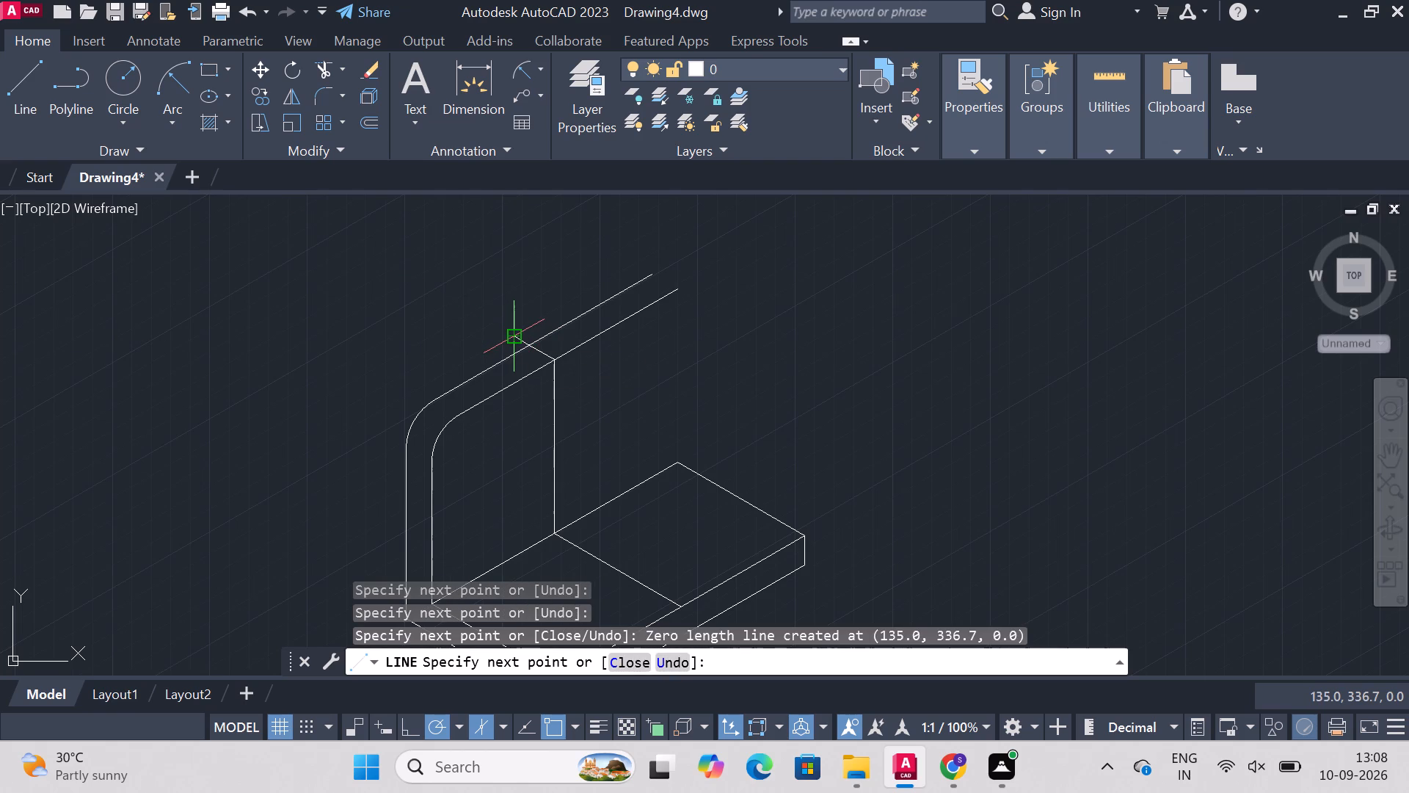
key(Escape)
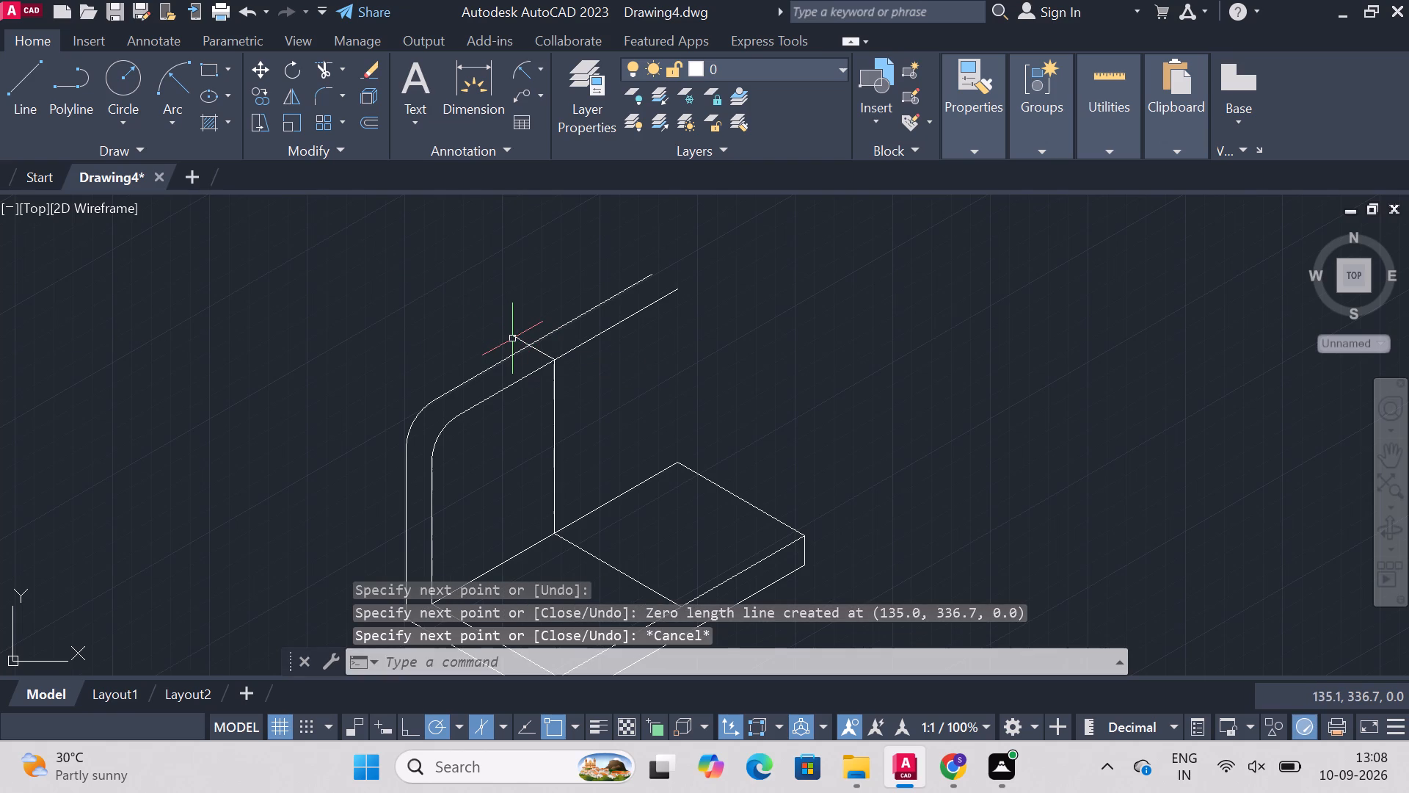
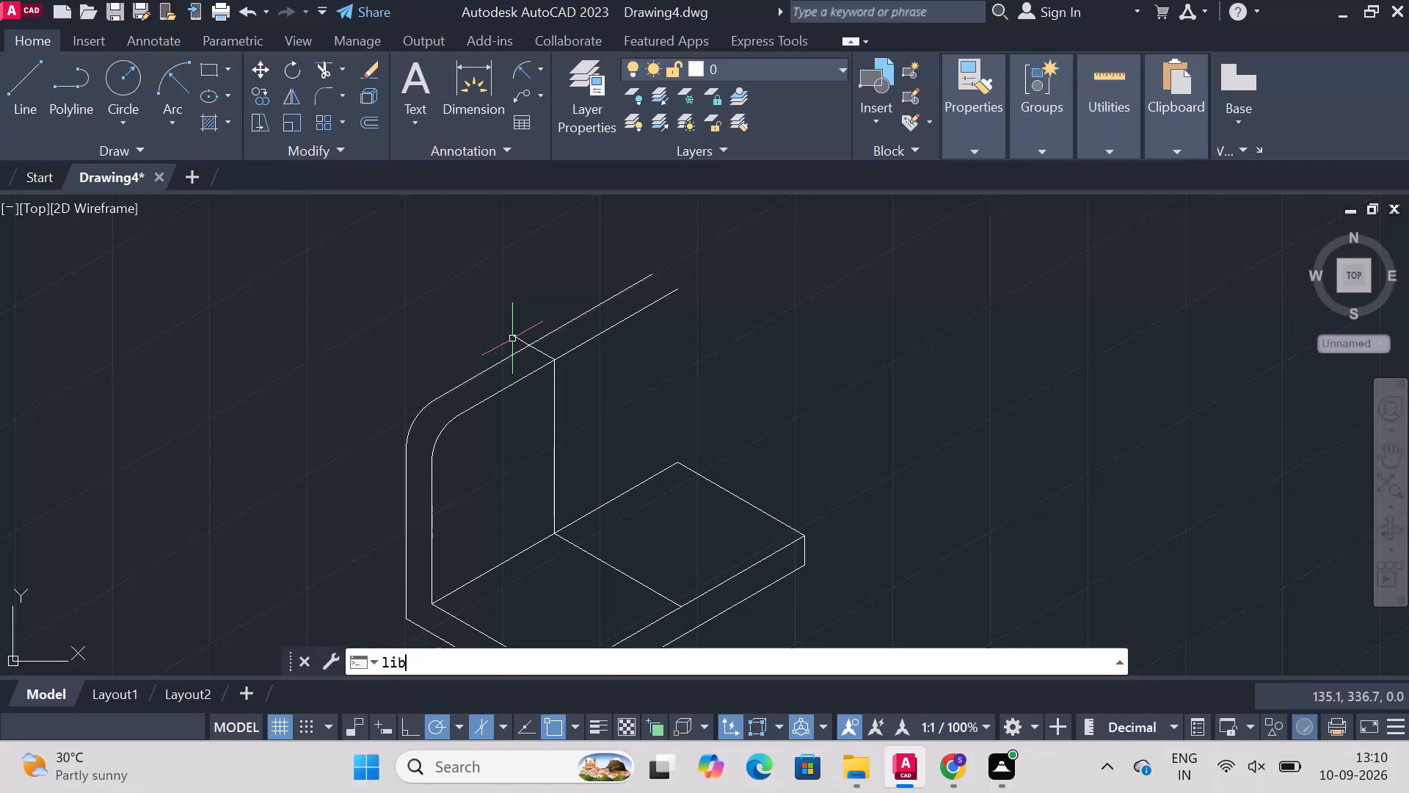
Draw a vertical line 38 long upward from the midpoint of the base's free upper end edge.
key(BackSpace)
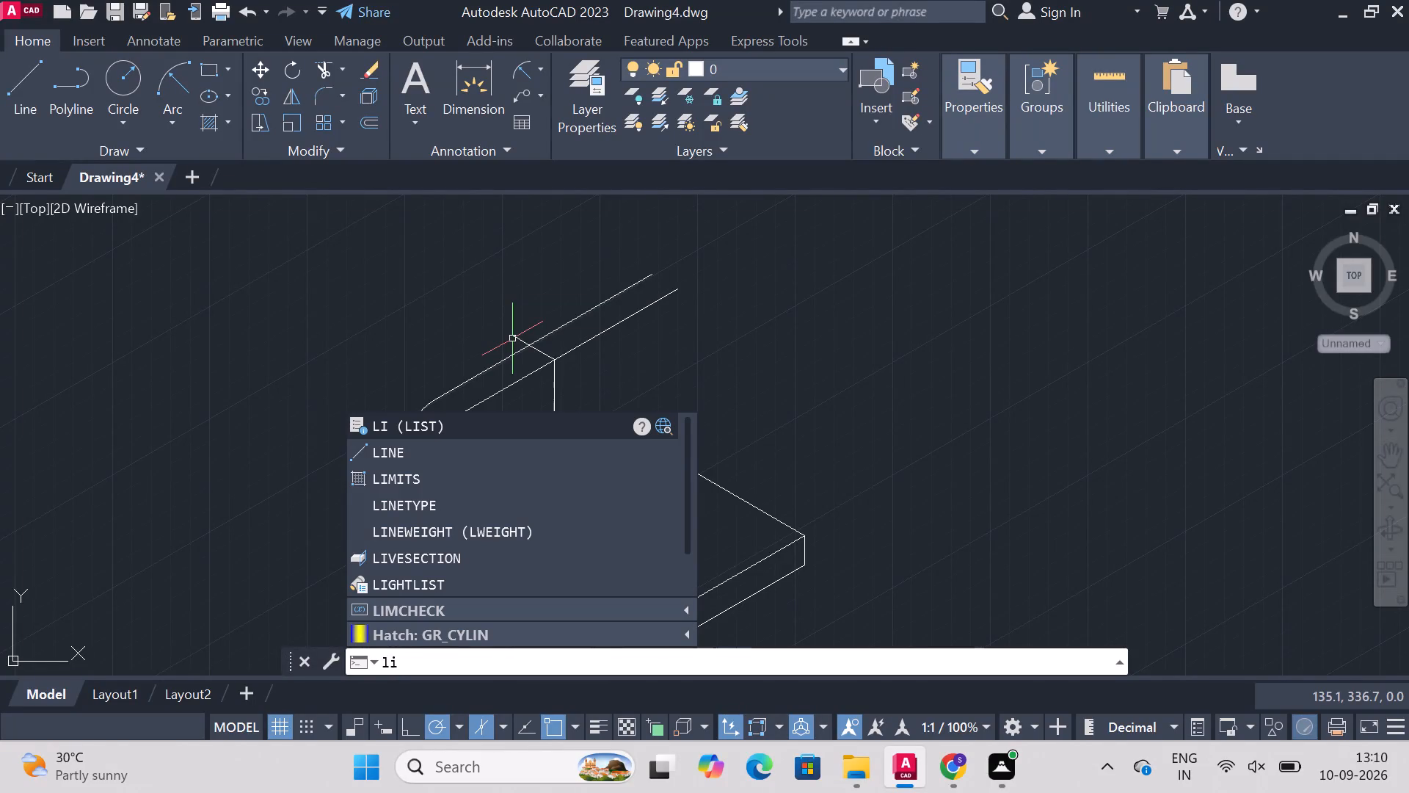
text(ne)
key(Return)
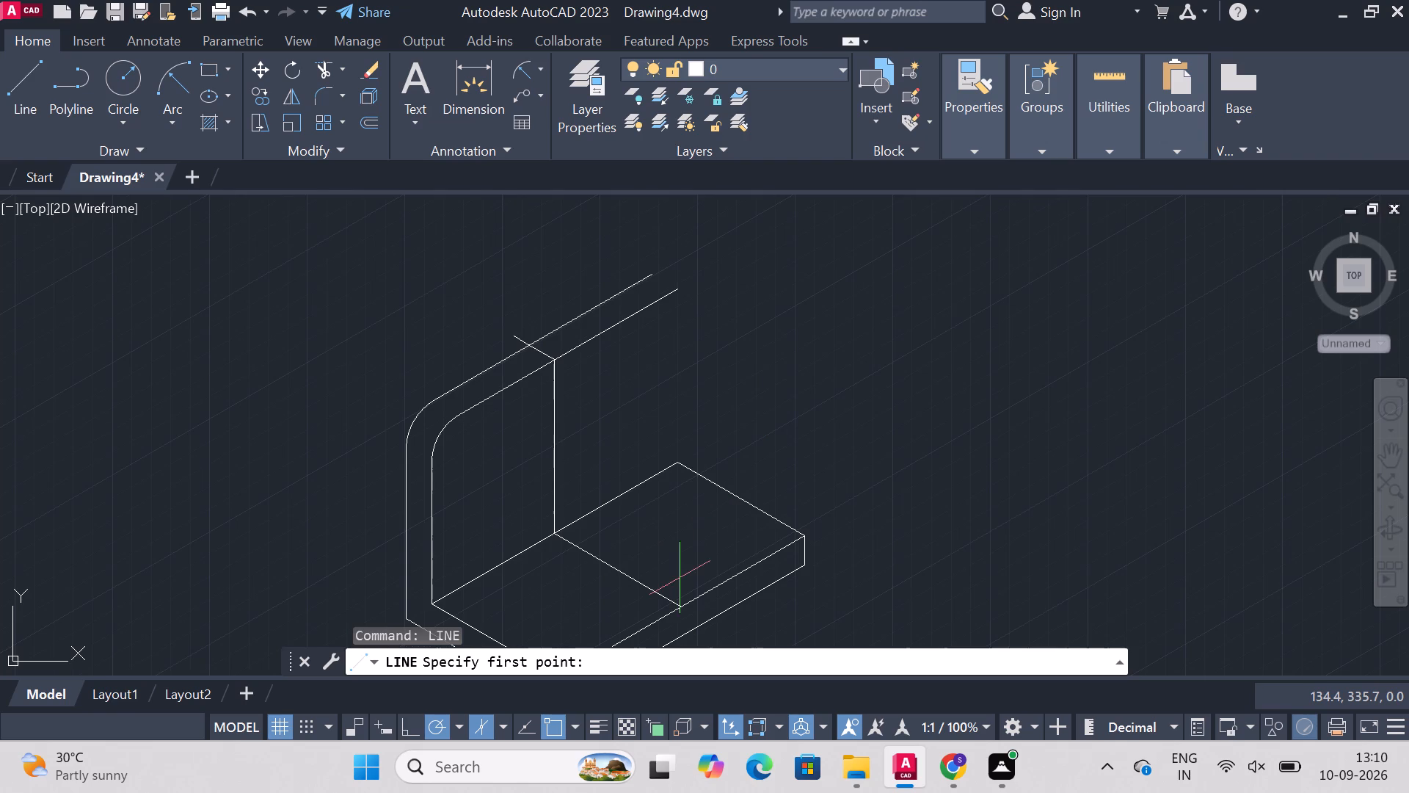
click(677, 601)
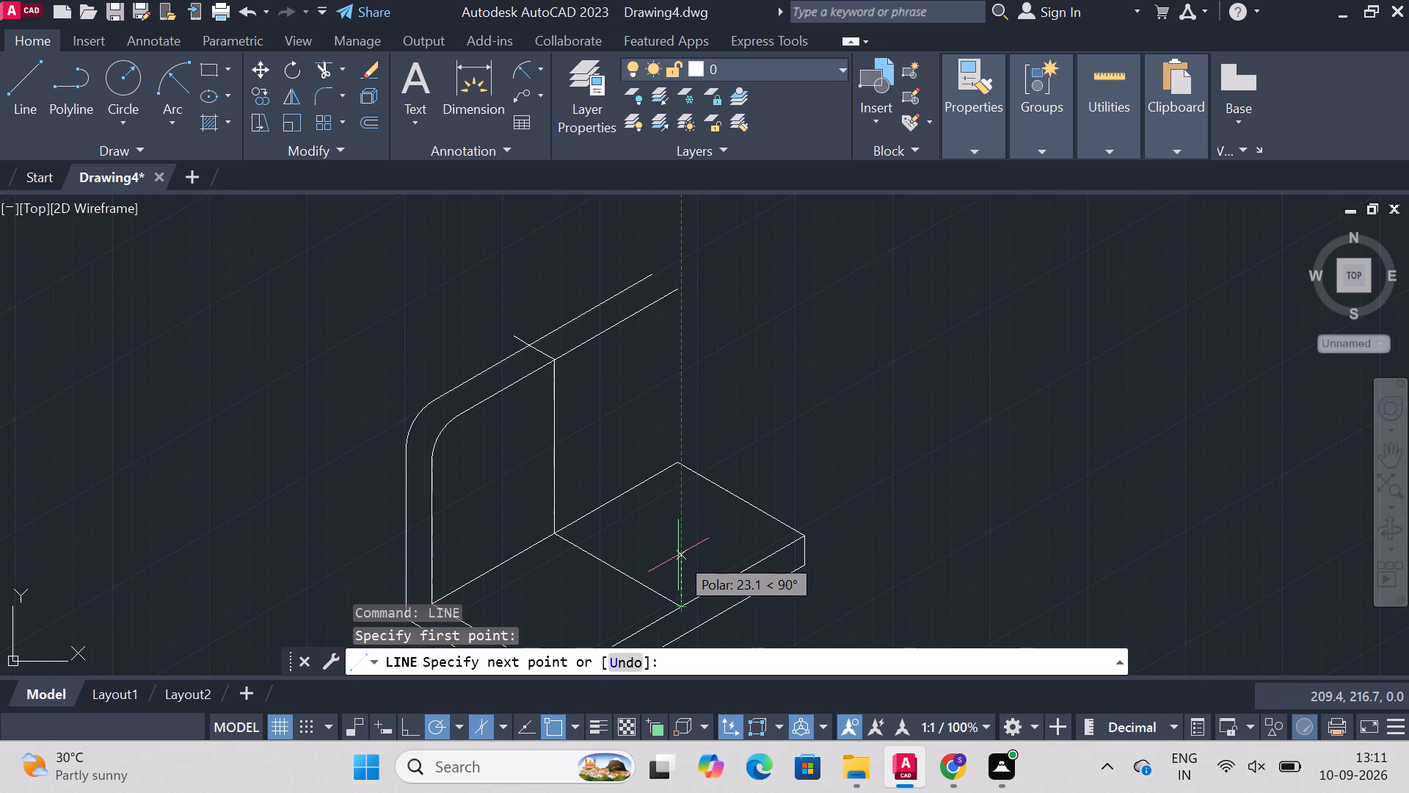
text(38)
key(Return)
key(Escape)
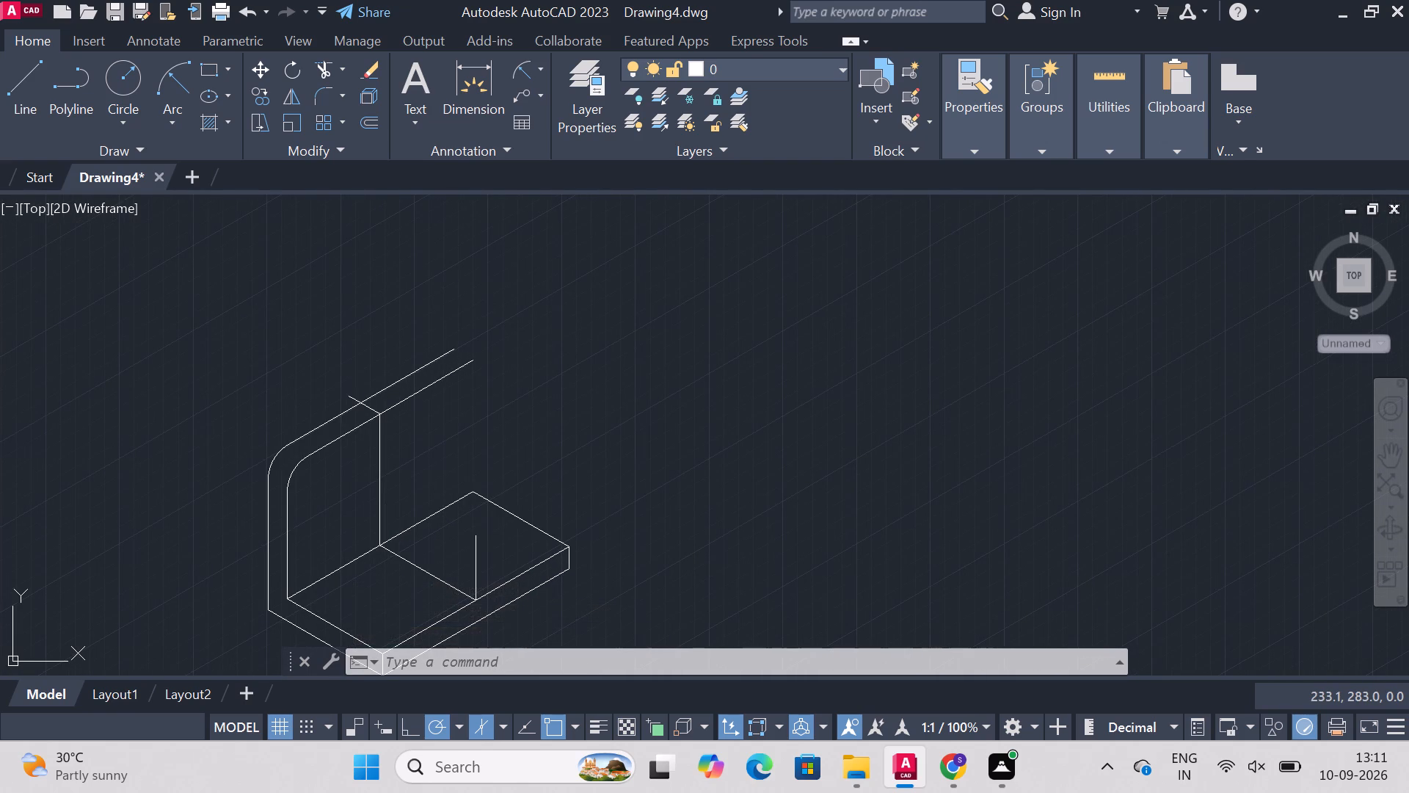
Draw an isocircle of radius 25 in the empty space beside the bracket.
text(el)
key(Return)
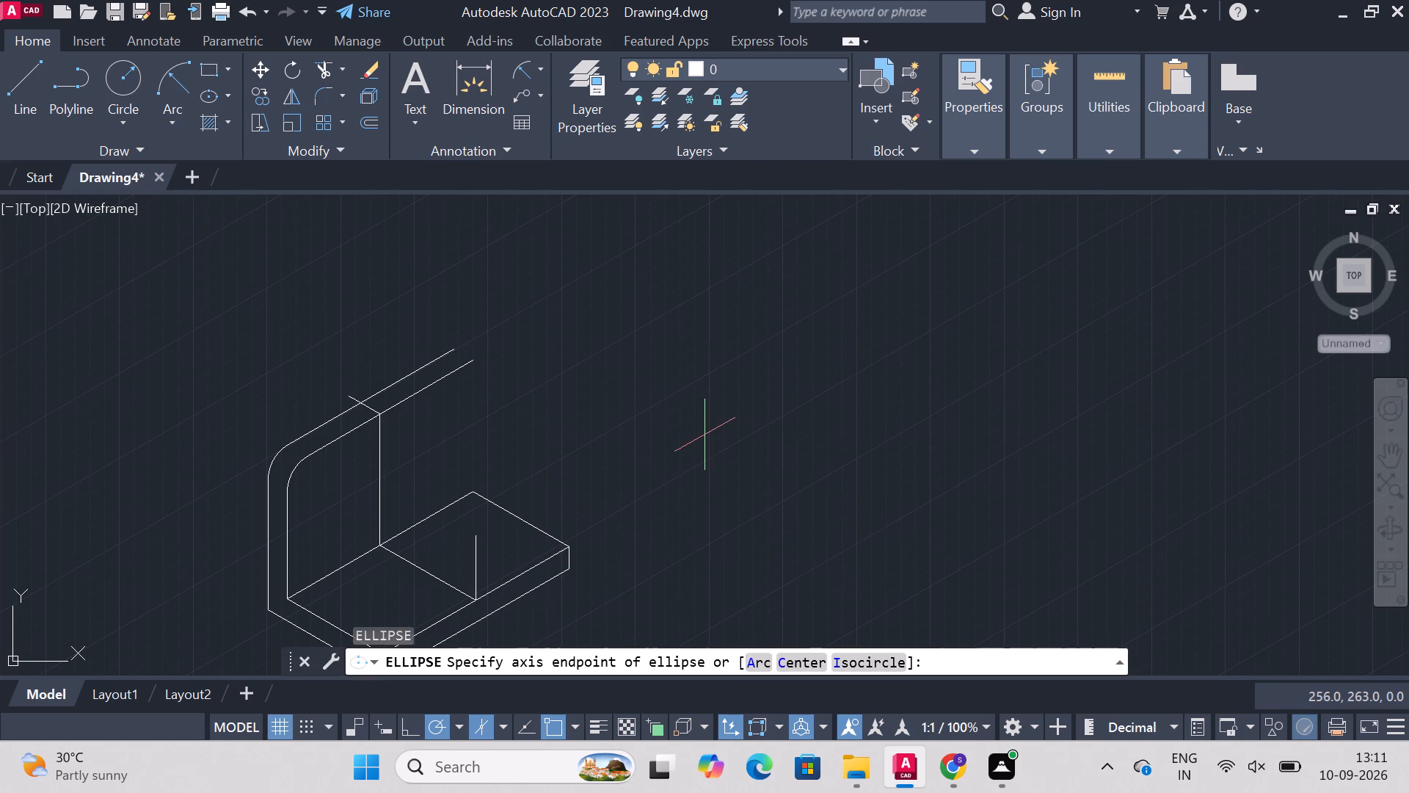
text(iso)
key(Return)
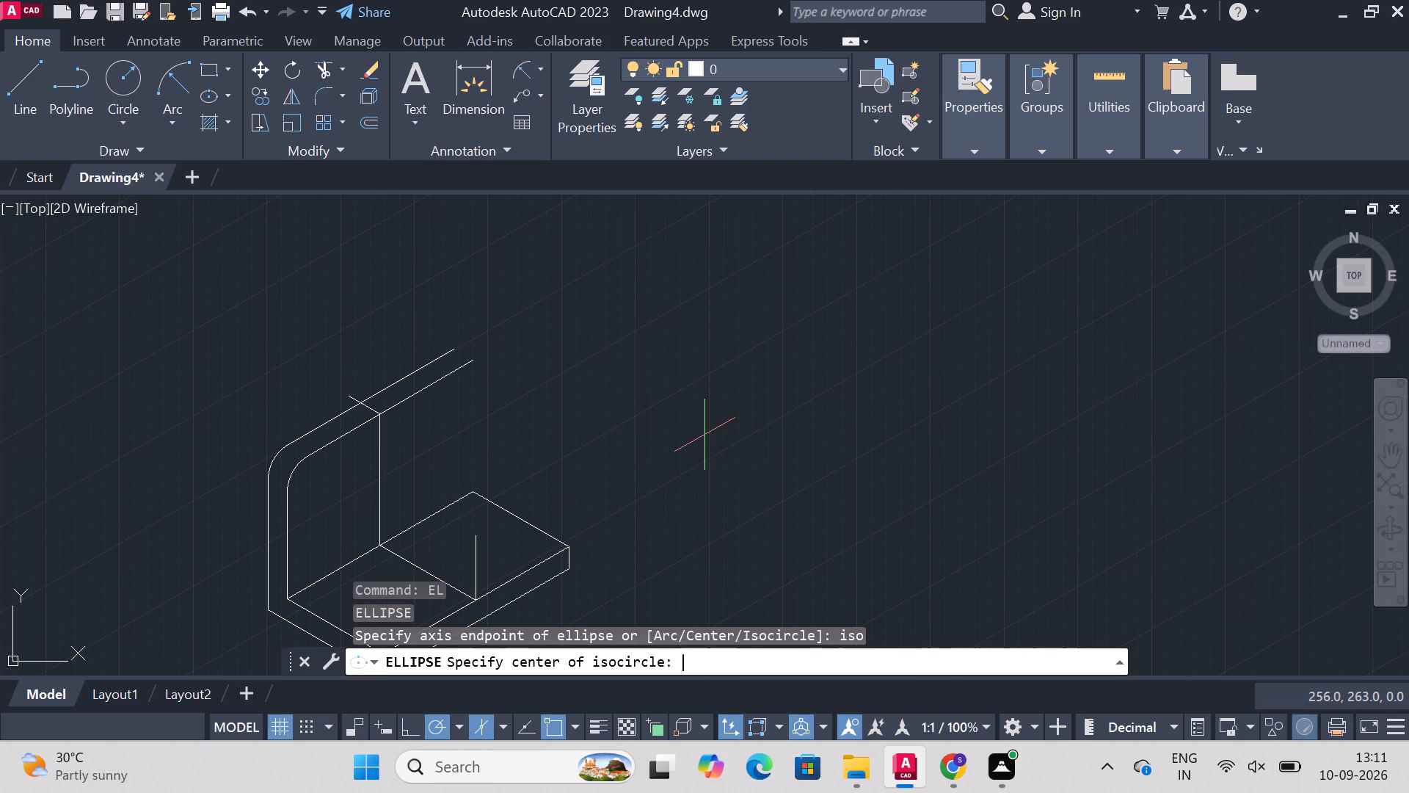
click(735, 374)
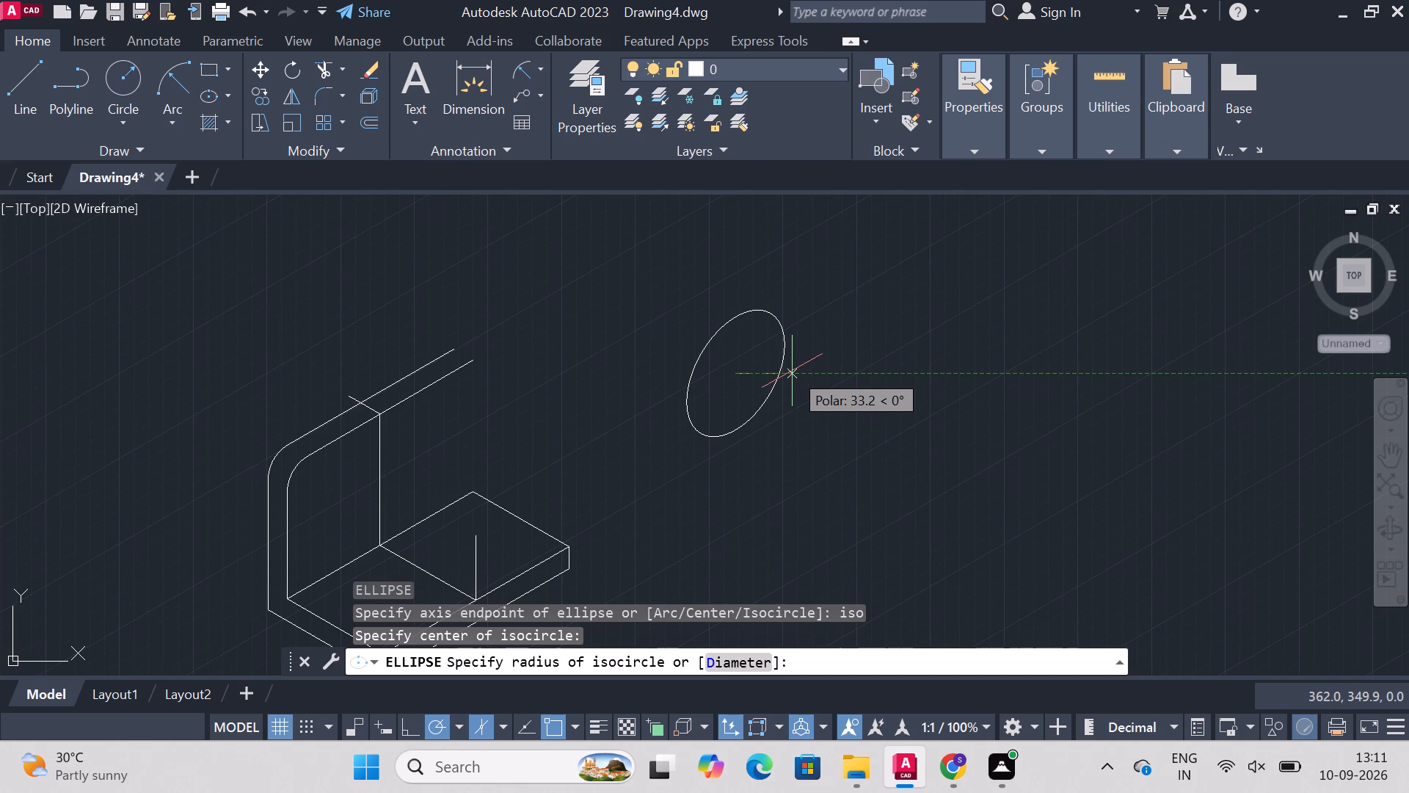
key(r)
key(Return)
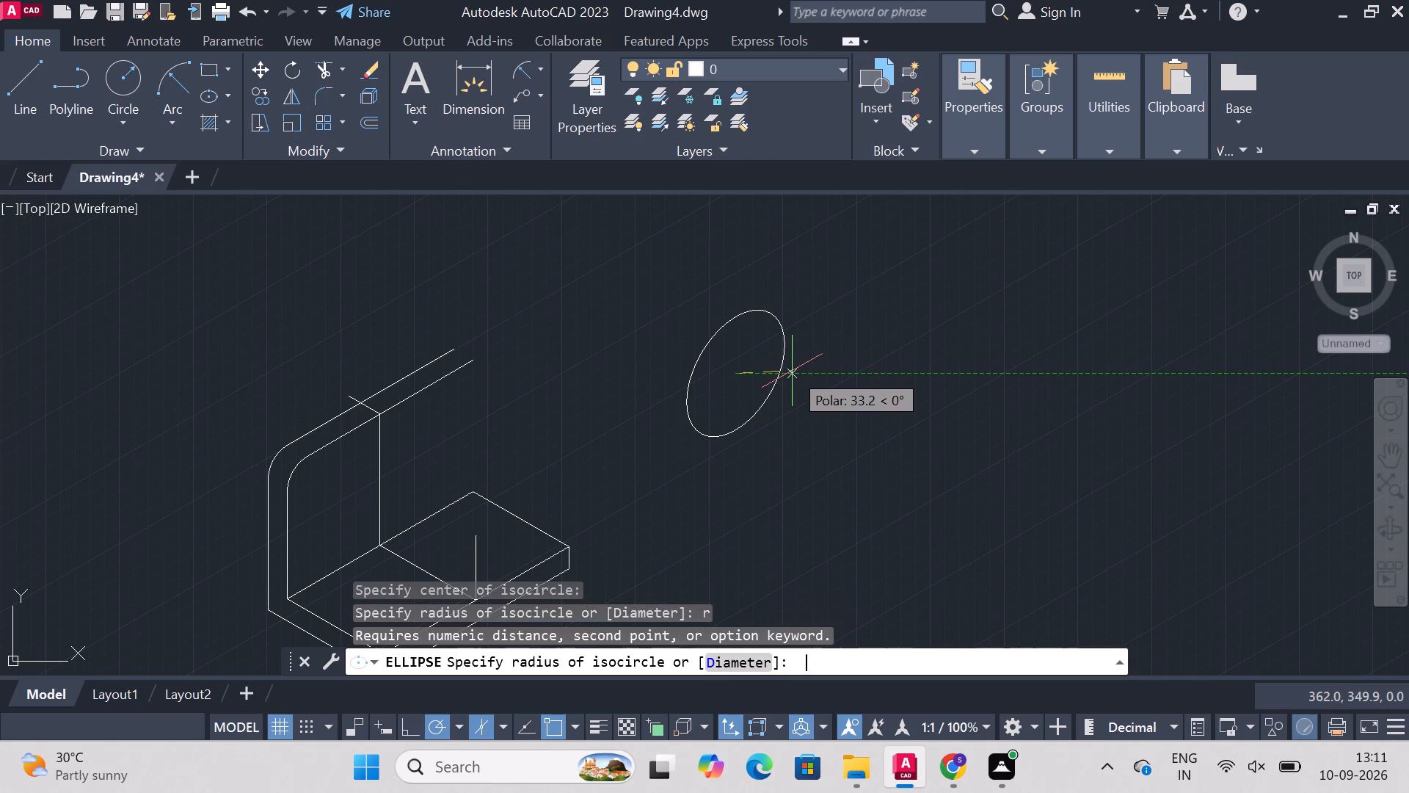
text(25)
key(Return)
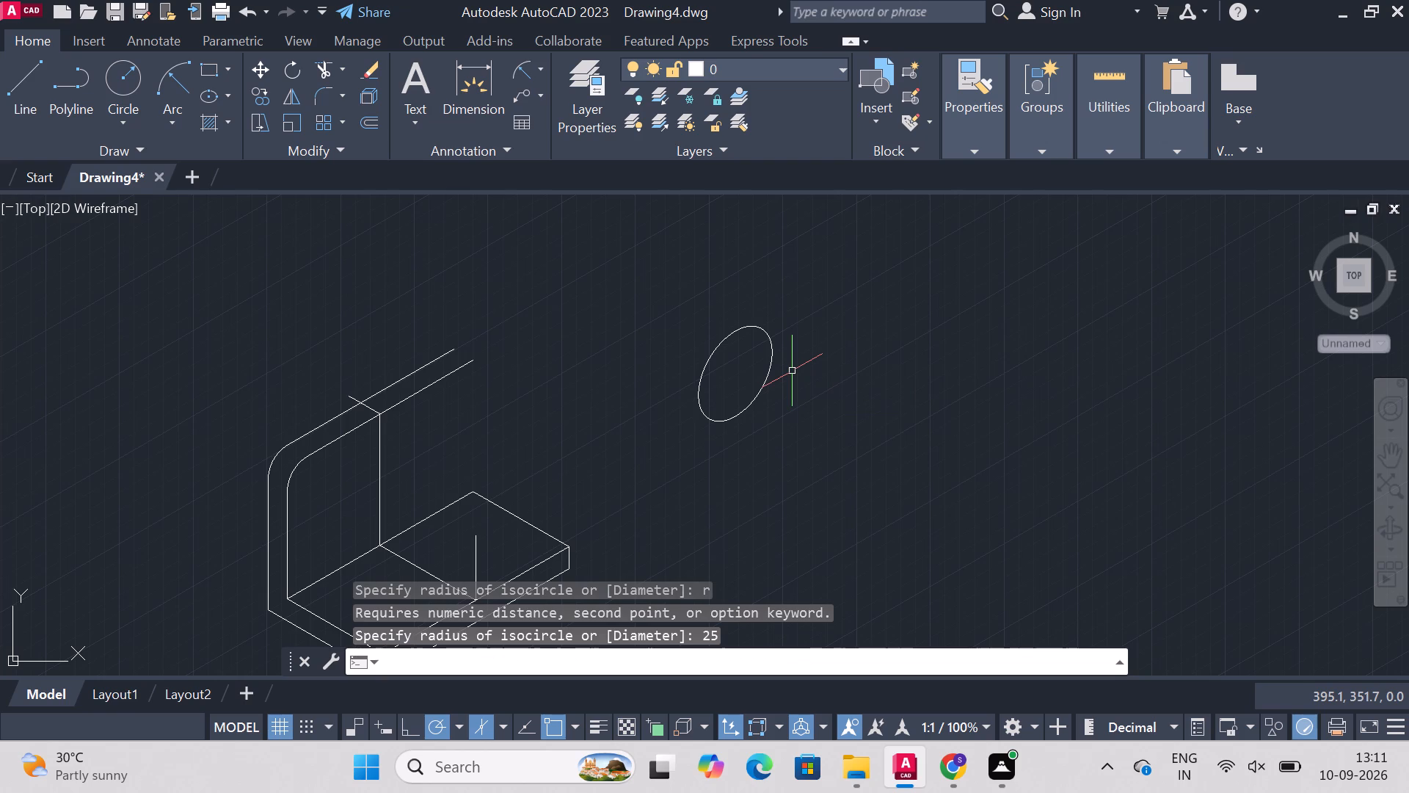
Draw a concentric isocircle of diameter 32 inside the radius-25 isocircle.
text(el)
key(Return)
text(iso)
key(Return)
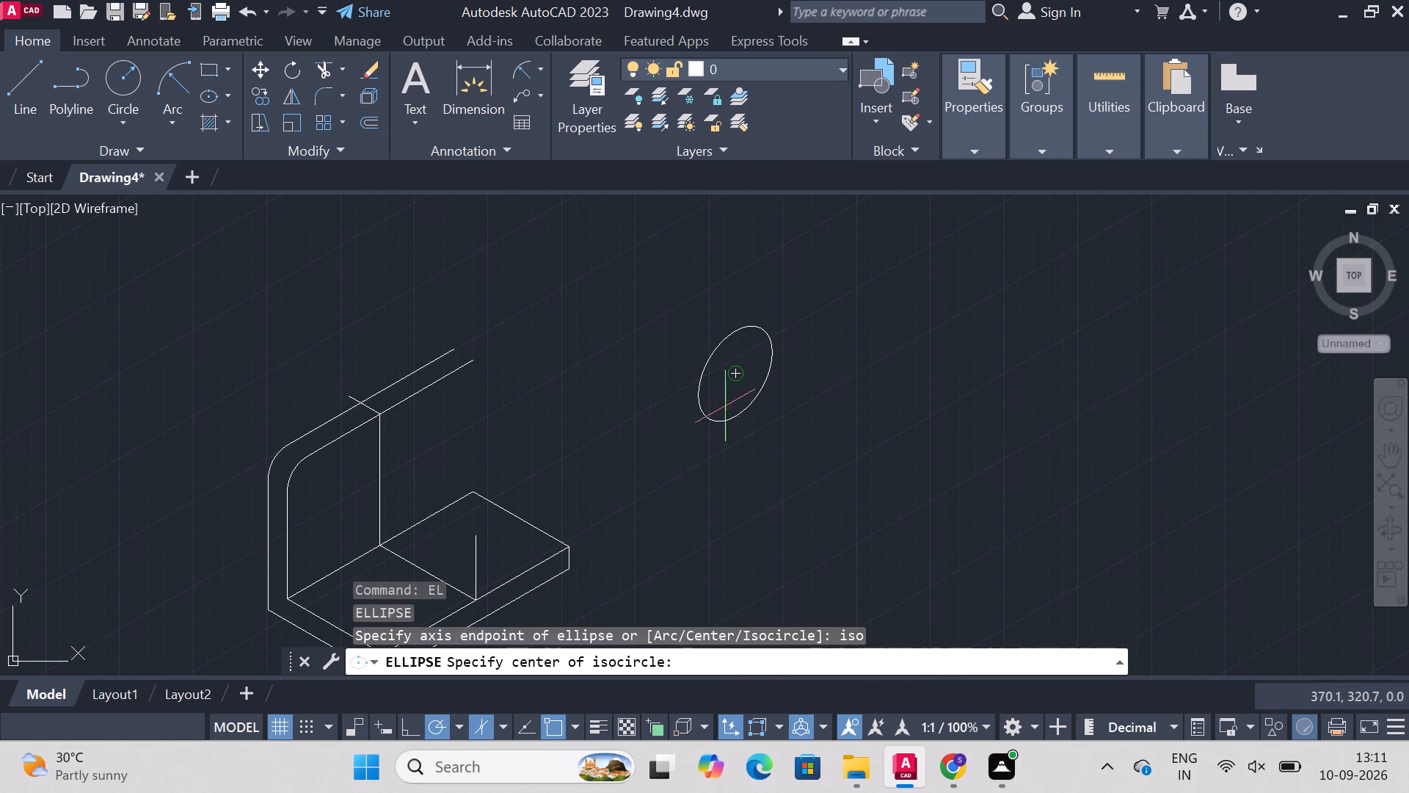
click(738, 377)
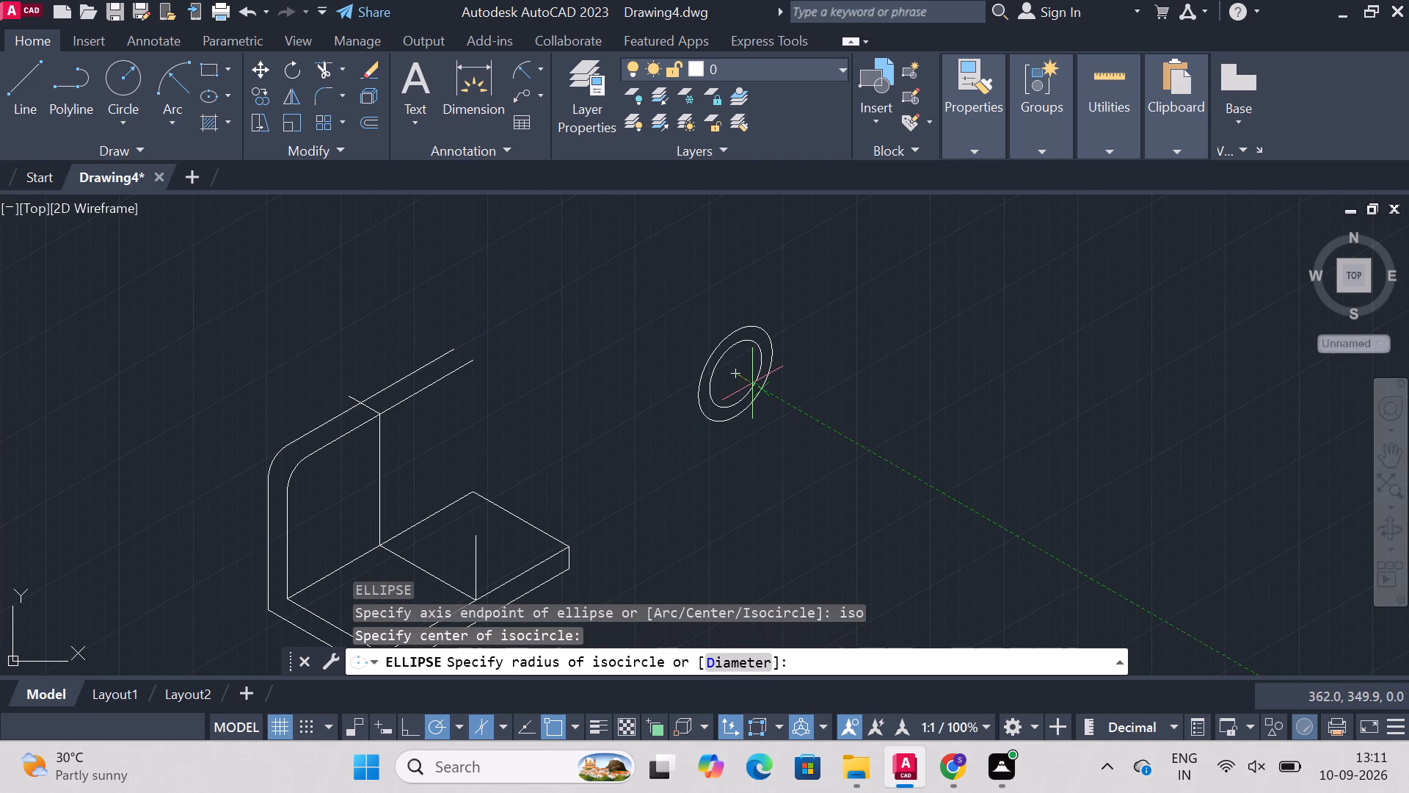
key(d)
key(Return)
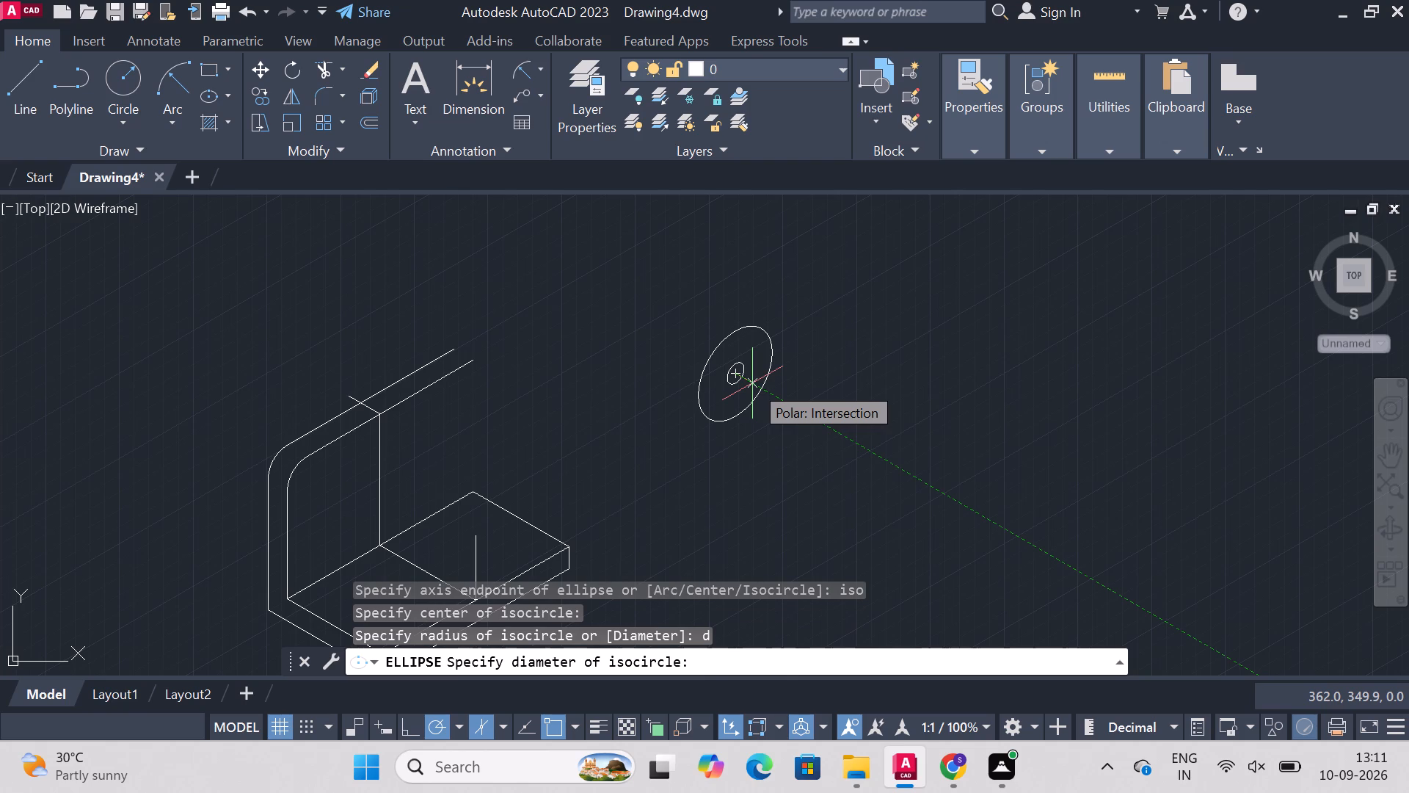
text(32)
key(Return)
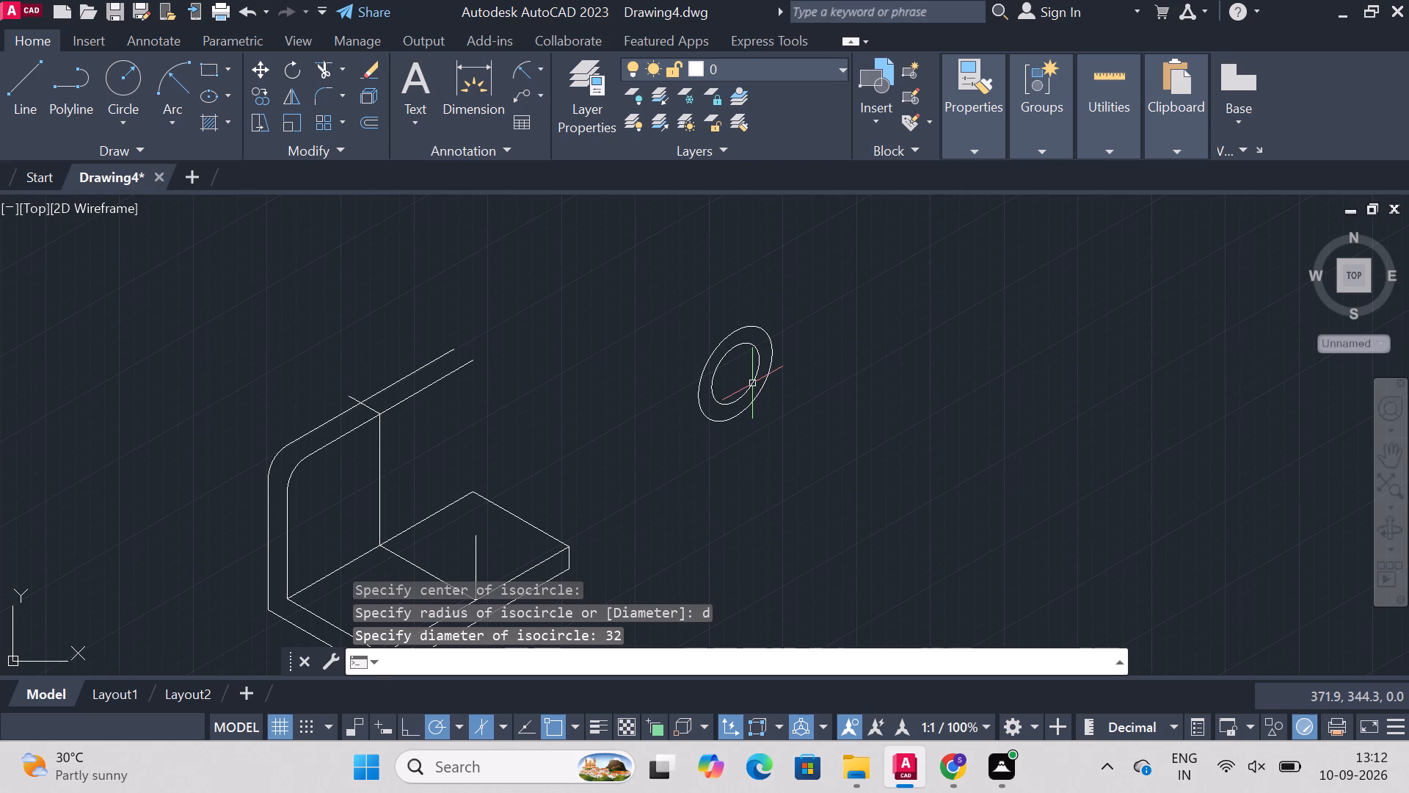
Draw a line 38 long at 150° from the common centre of the two isocircles.
text(line)
key(Return)
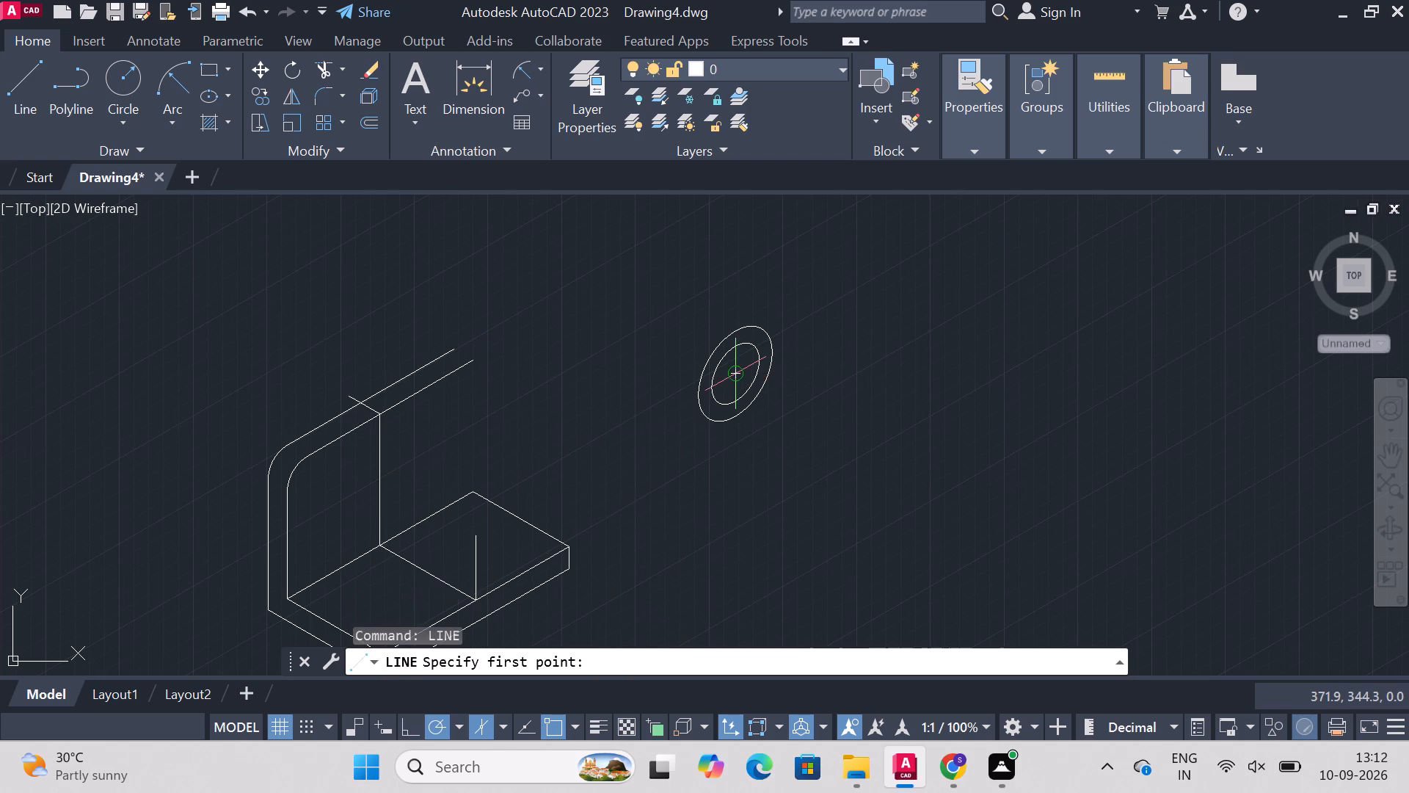
click(732, 377)
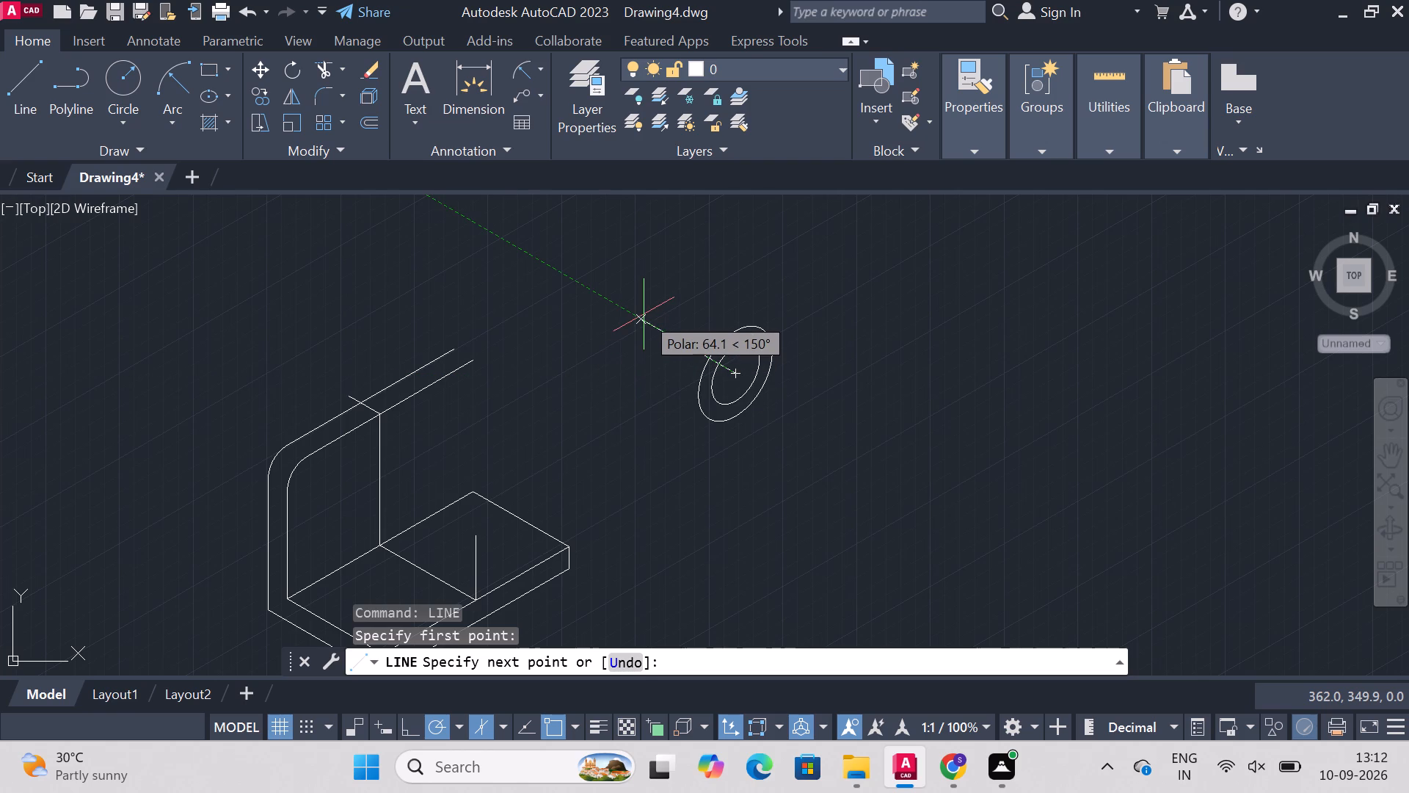
text(38)
key(Return)
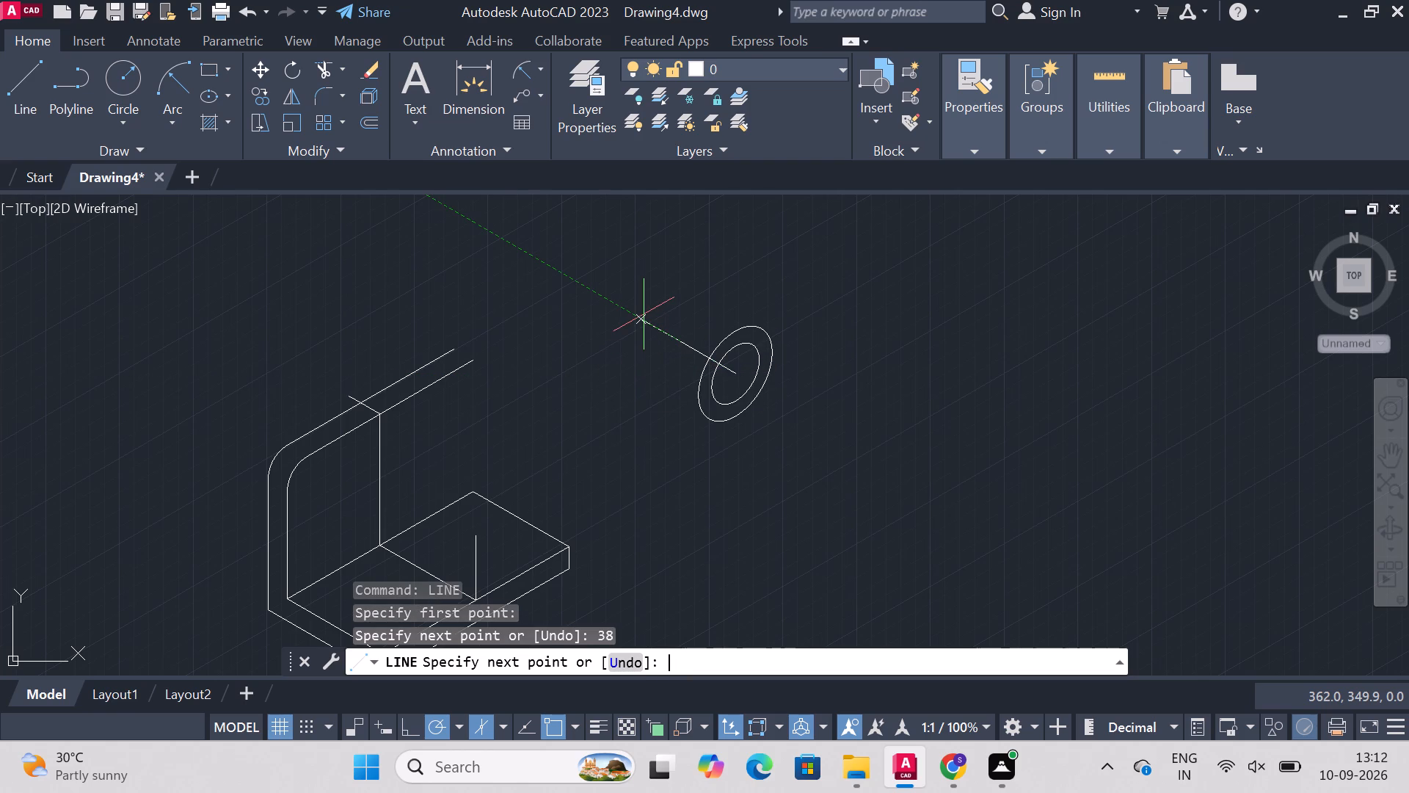
key(Escape)
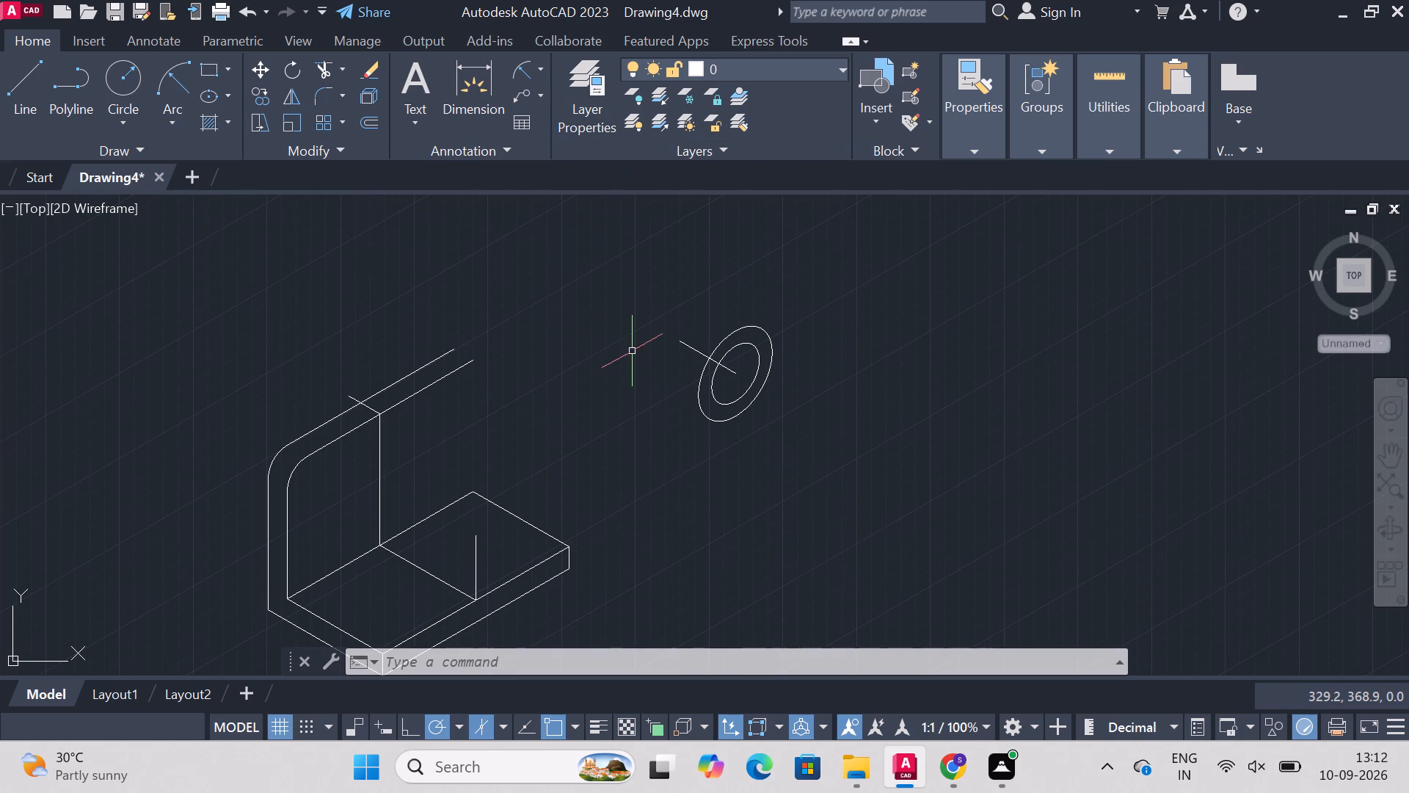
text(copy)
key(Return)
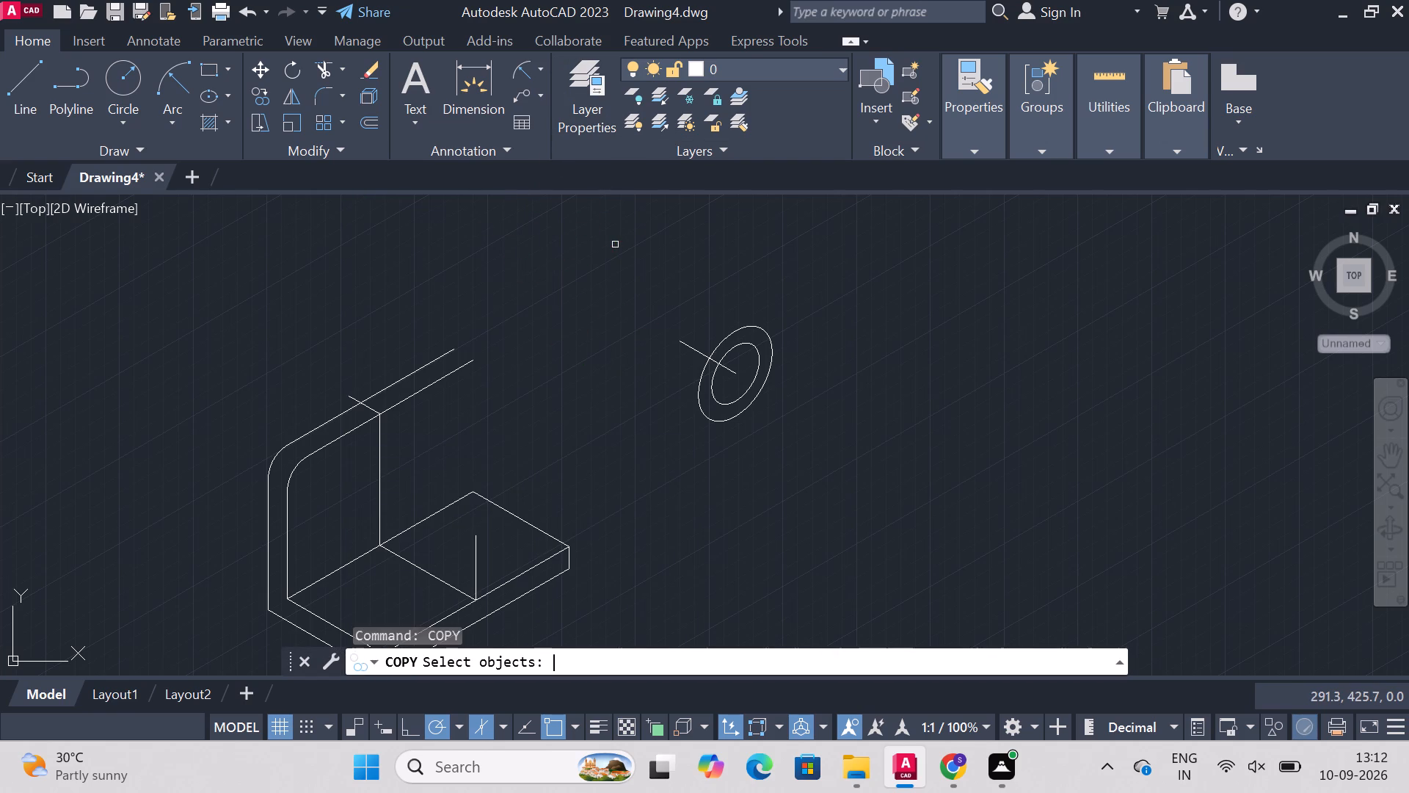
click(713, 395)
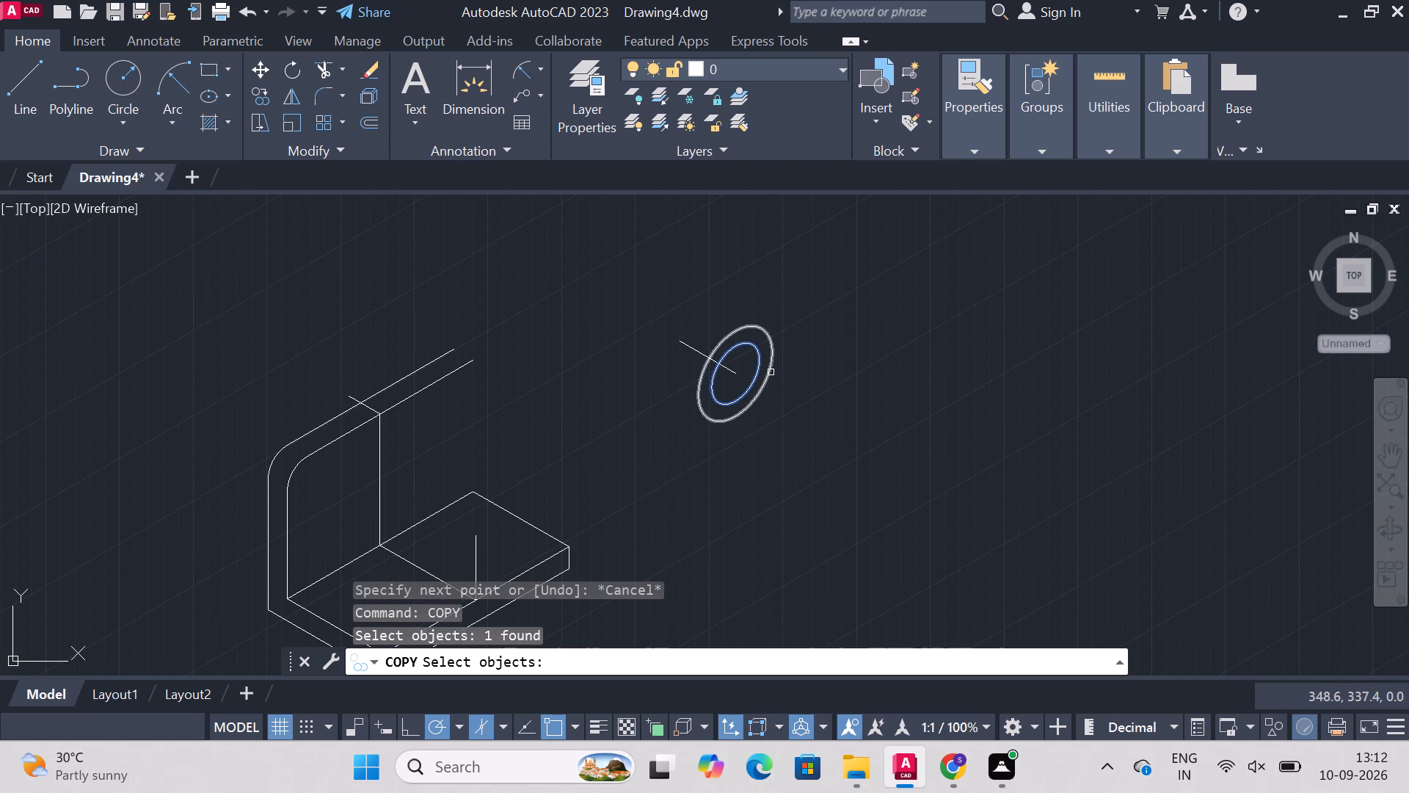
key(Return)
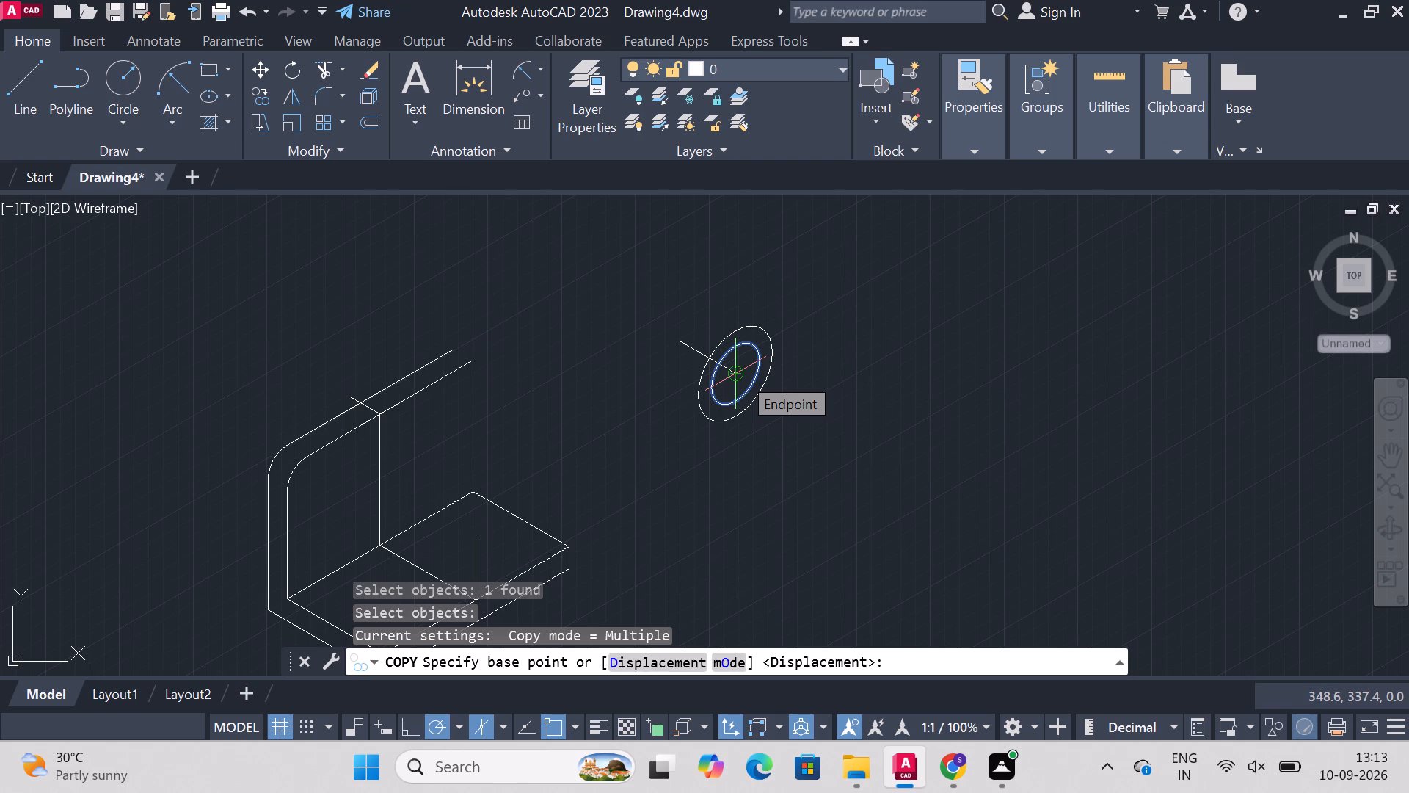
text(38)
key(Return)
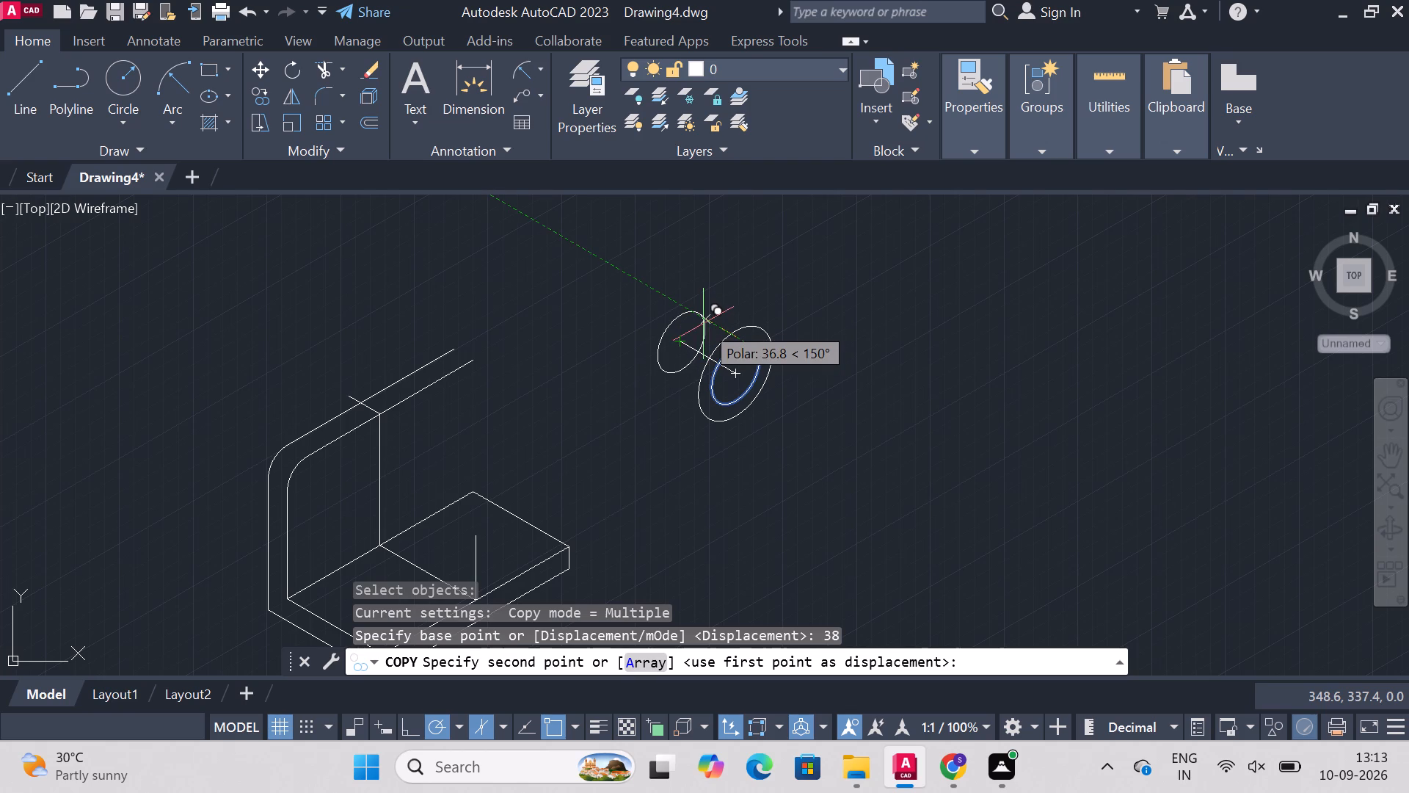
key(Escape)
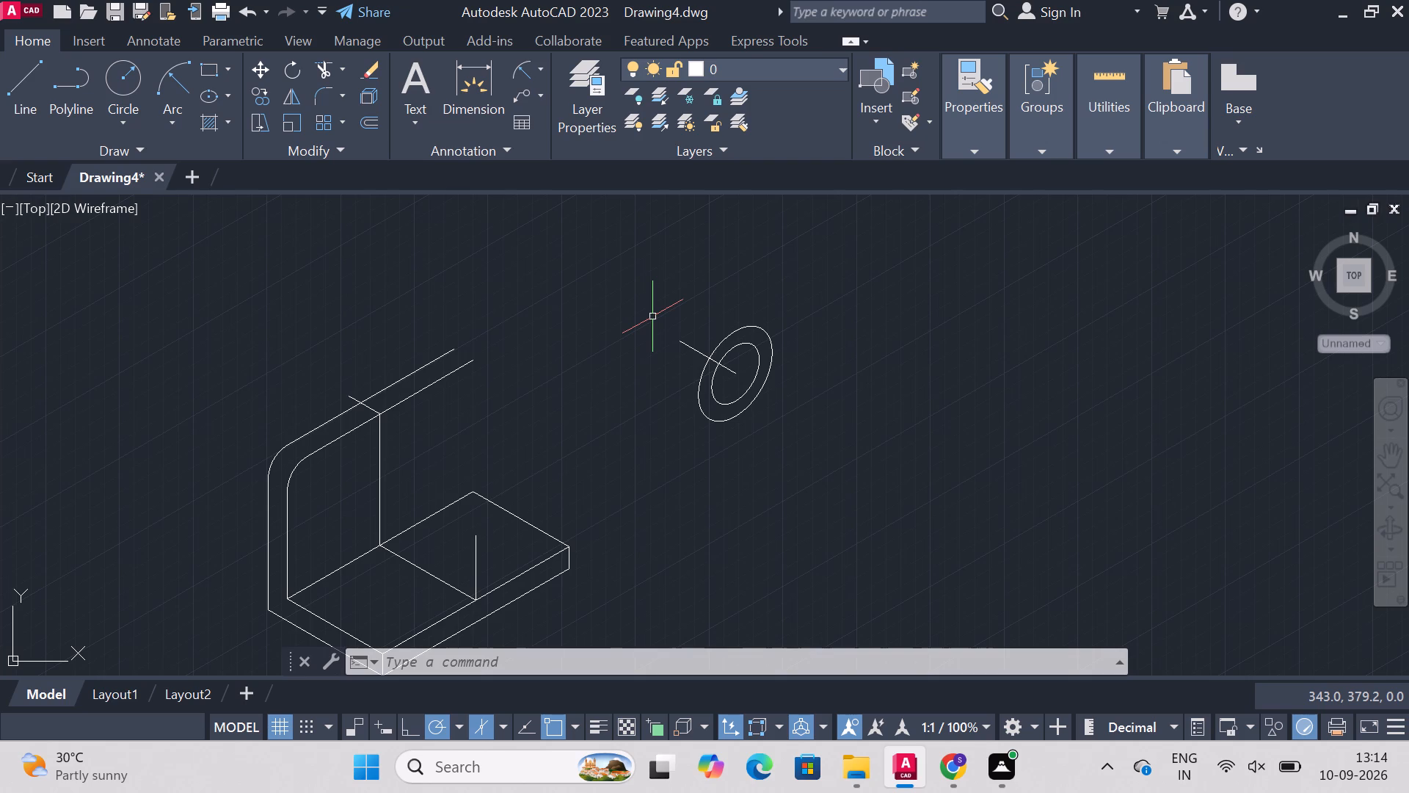
Draw an isocircle of diameter 32 centred on the far end of the 38-long slanted line.
key(i)
key(BackSpace)
key(e)
key(l)
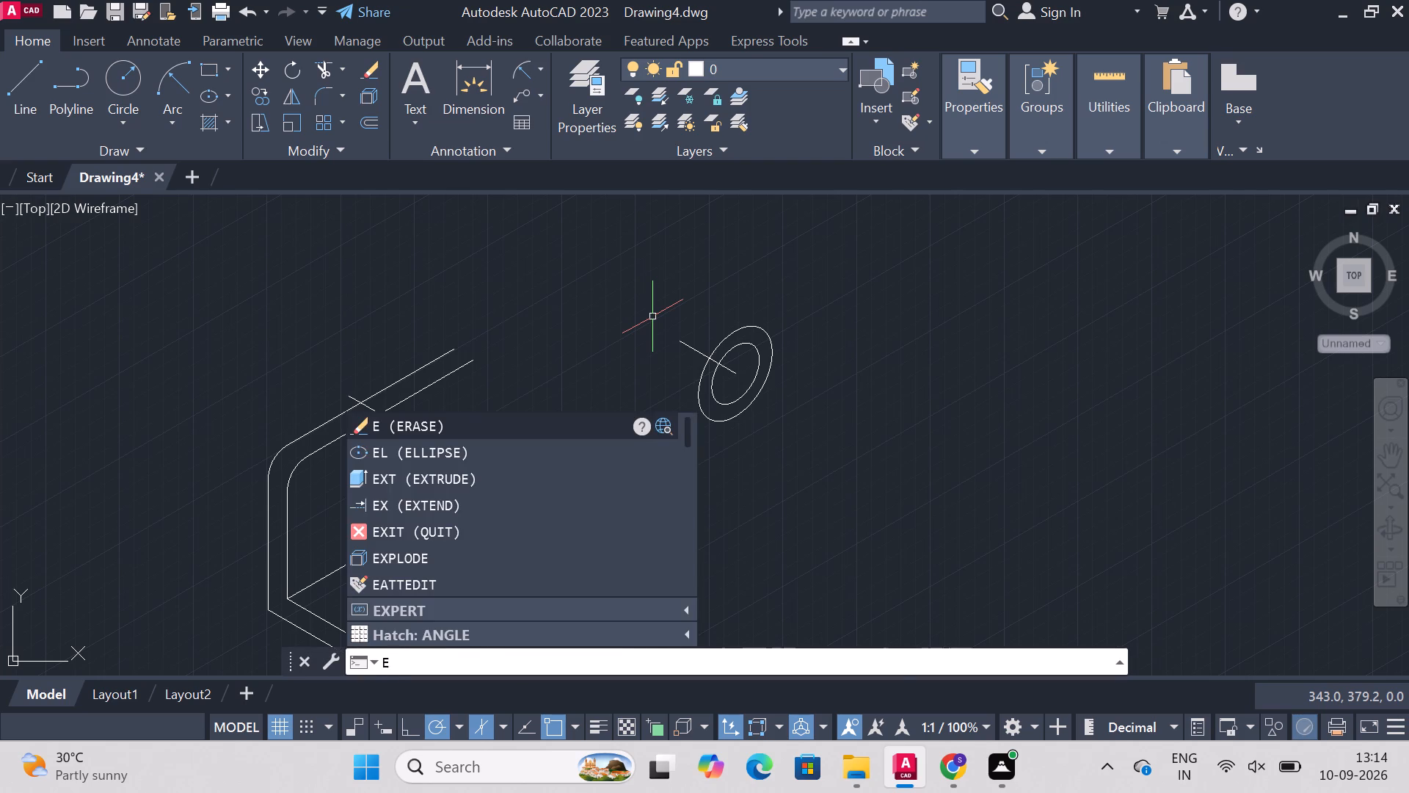
key(Return)
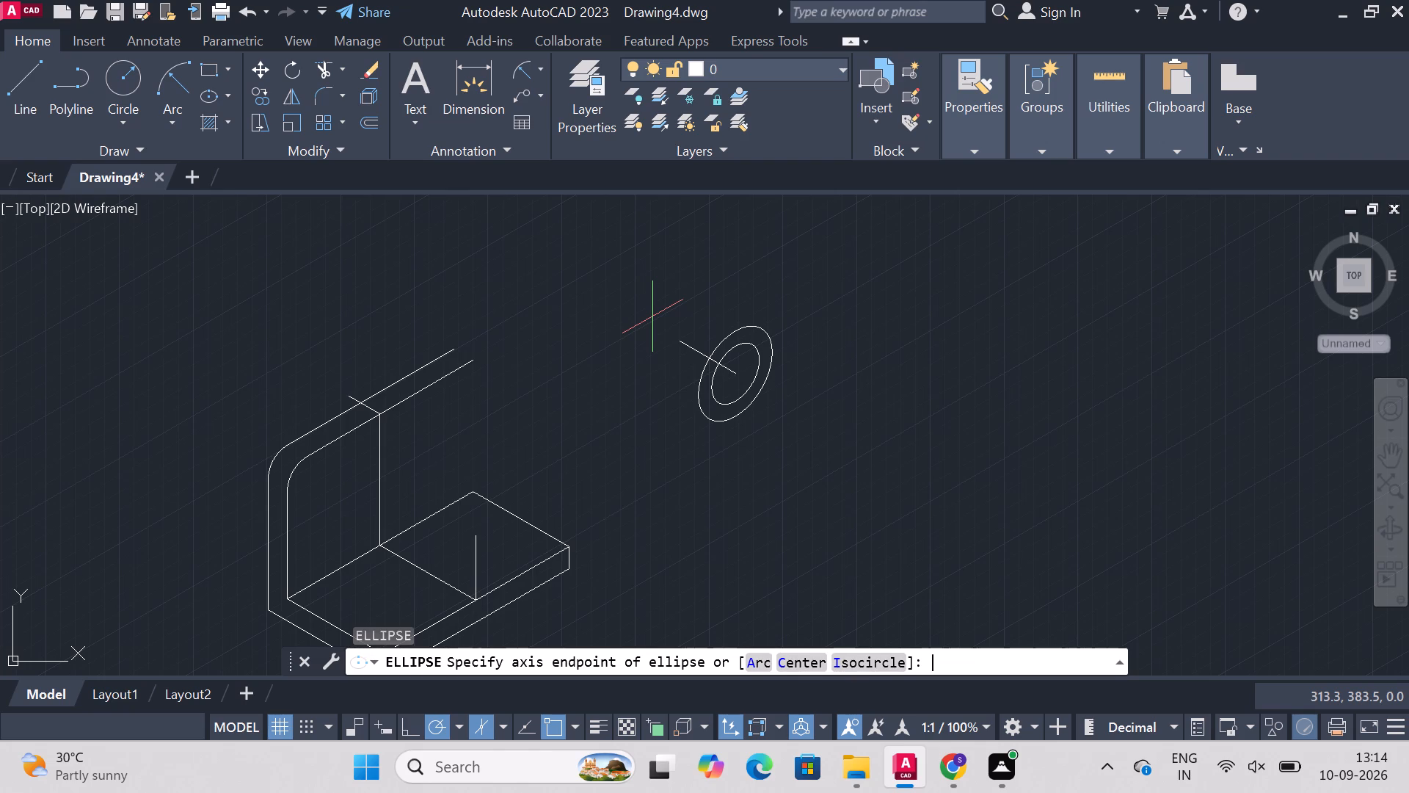
text(iso)
key(Return)
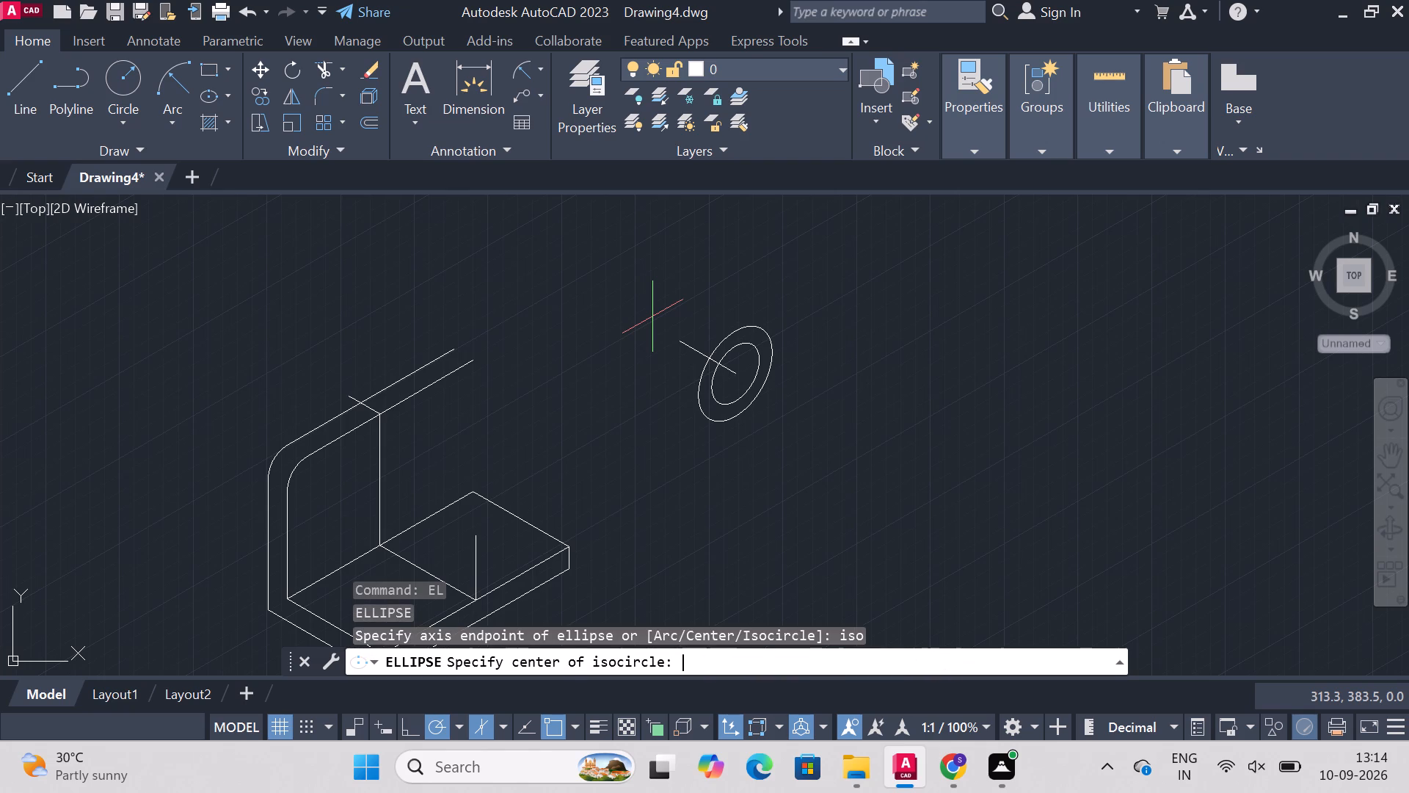
click(680, 342)
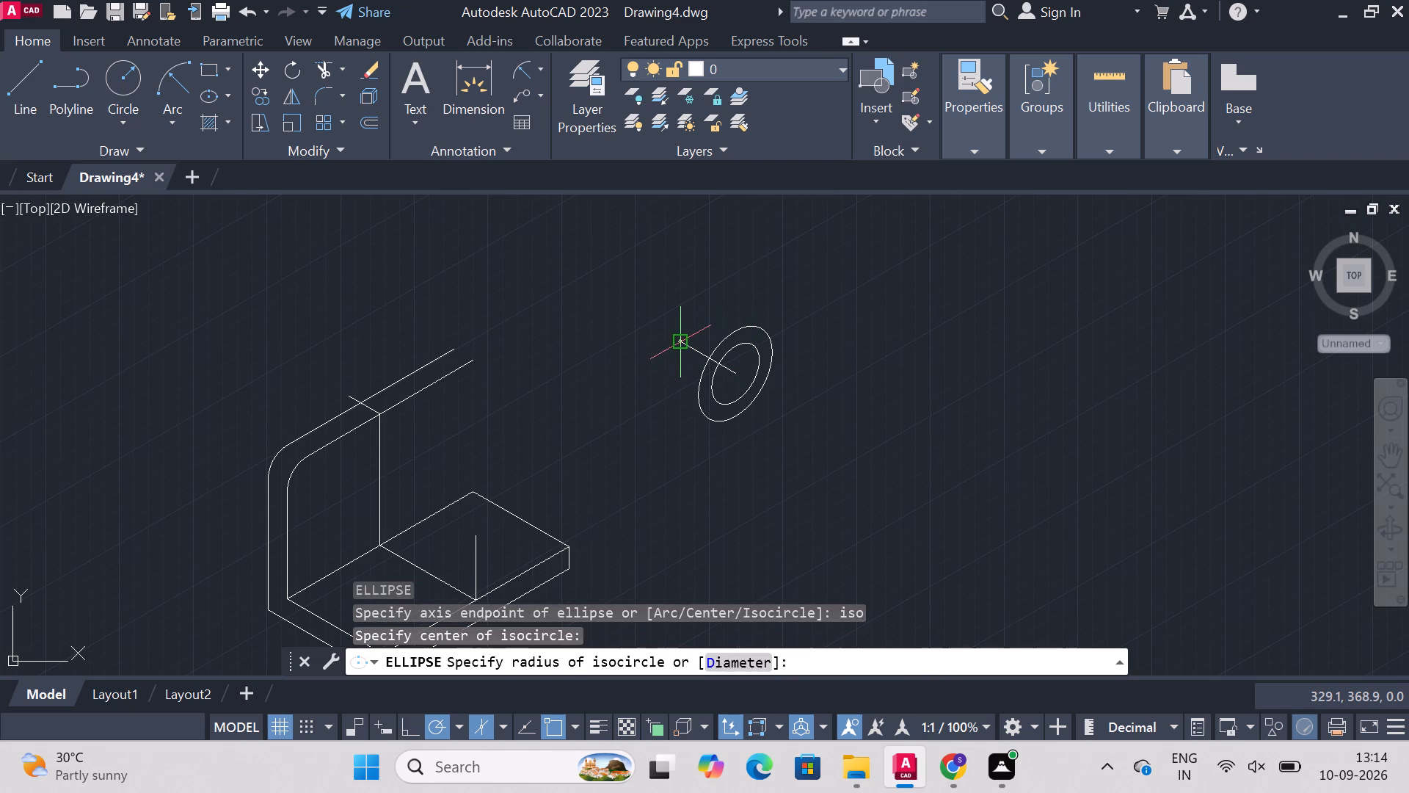
key(d)
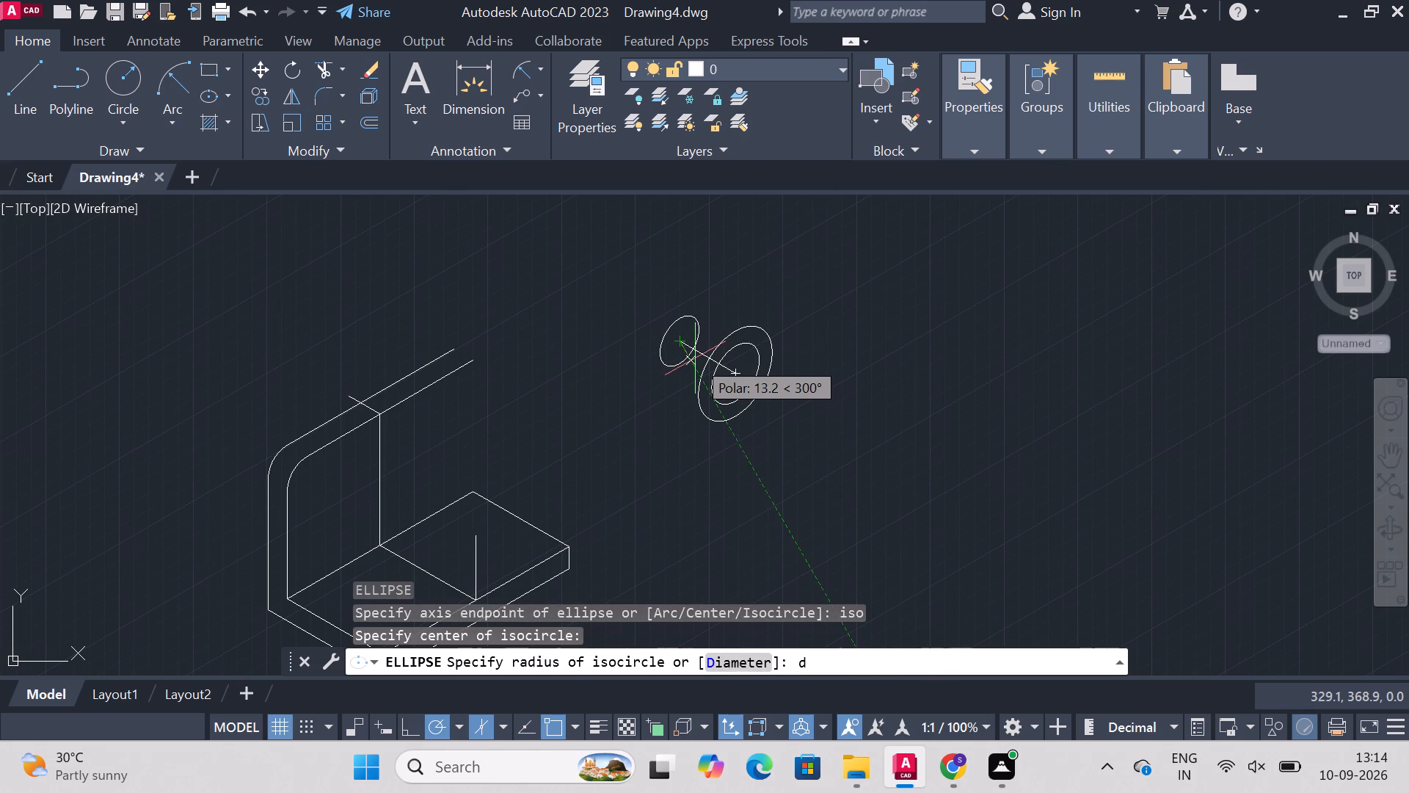
key(Return)
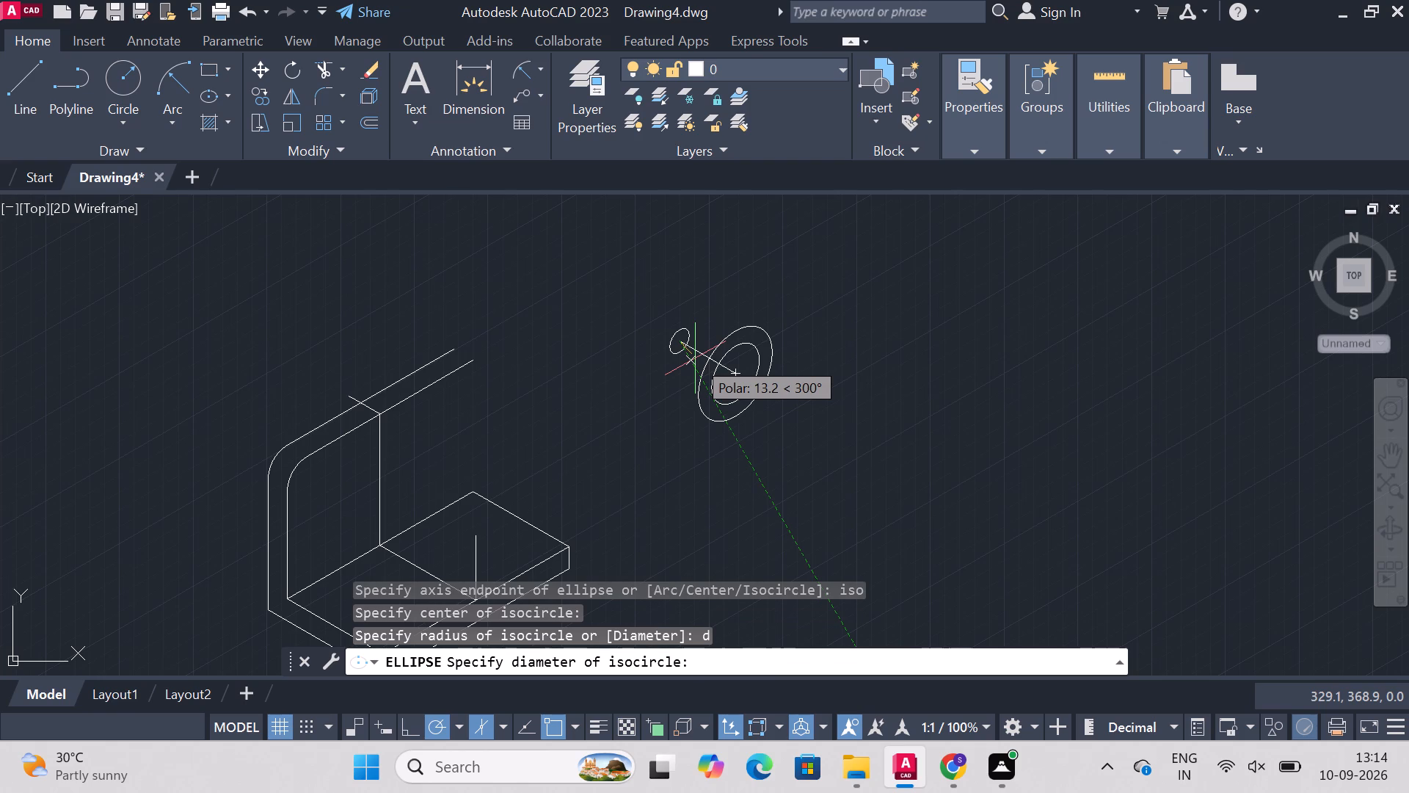
text(32)
key(Return)
key(Escape)
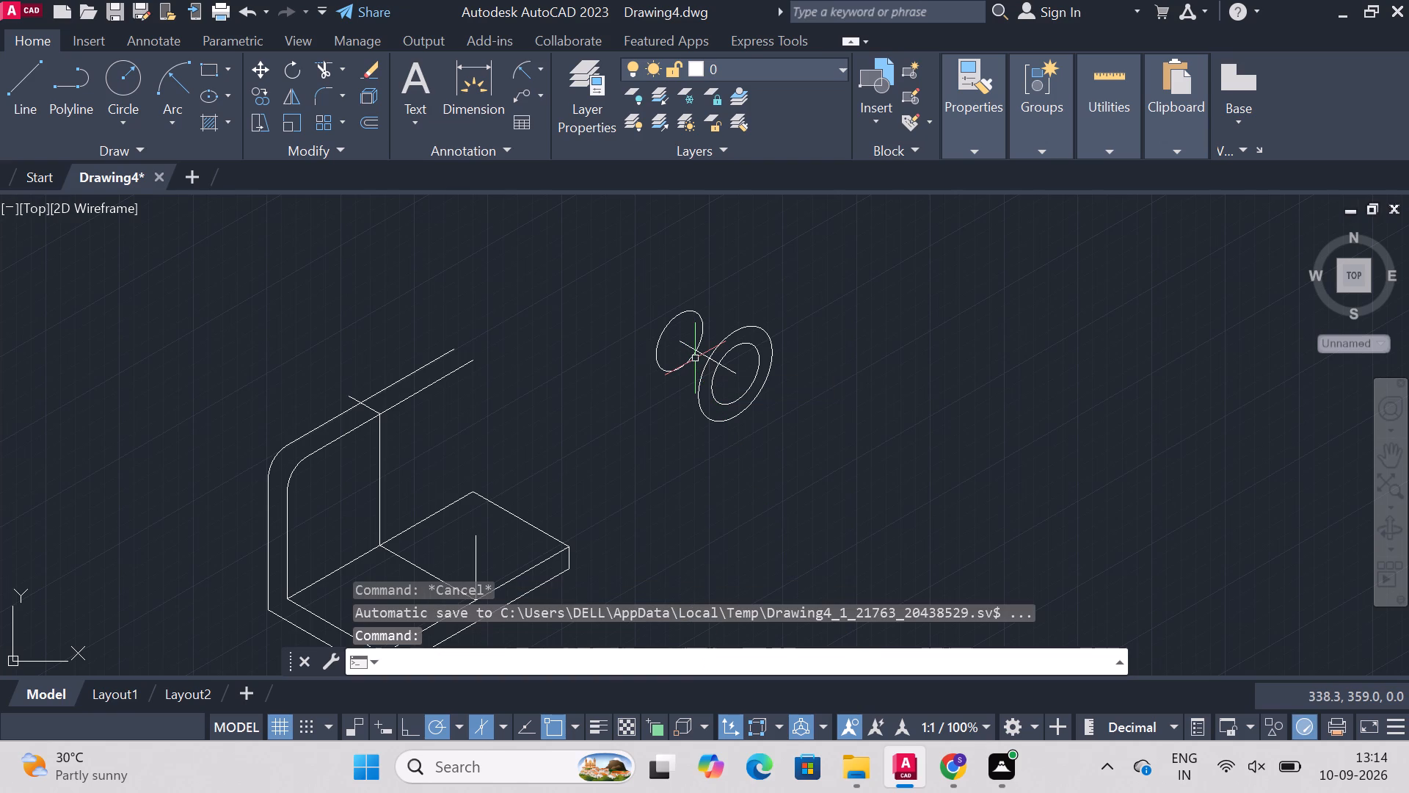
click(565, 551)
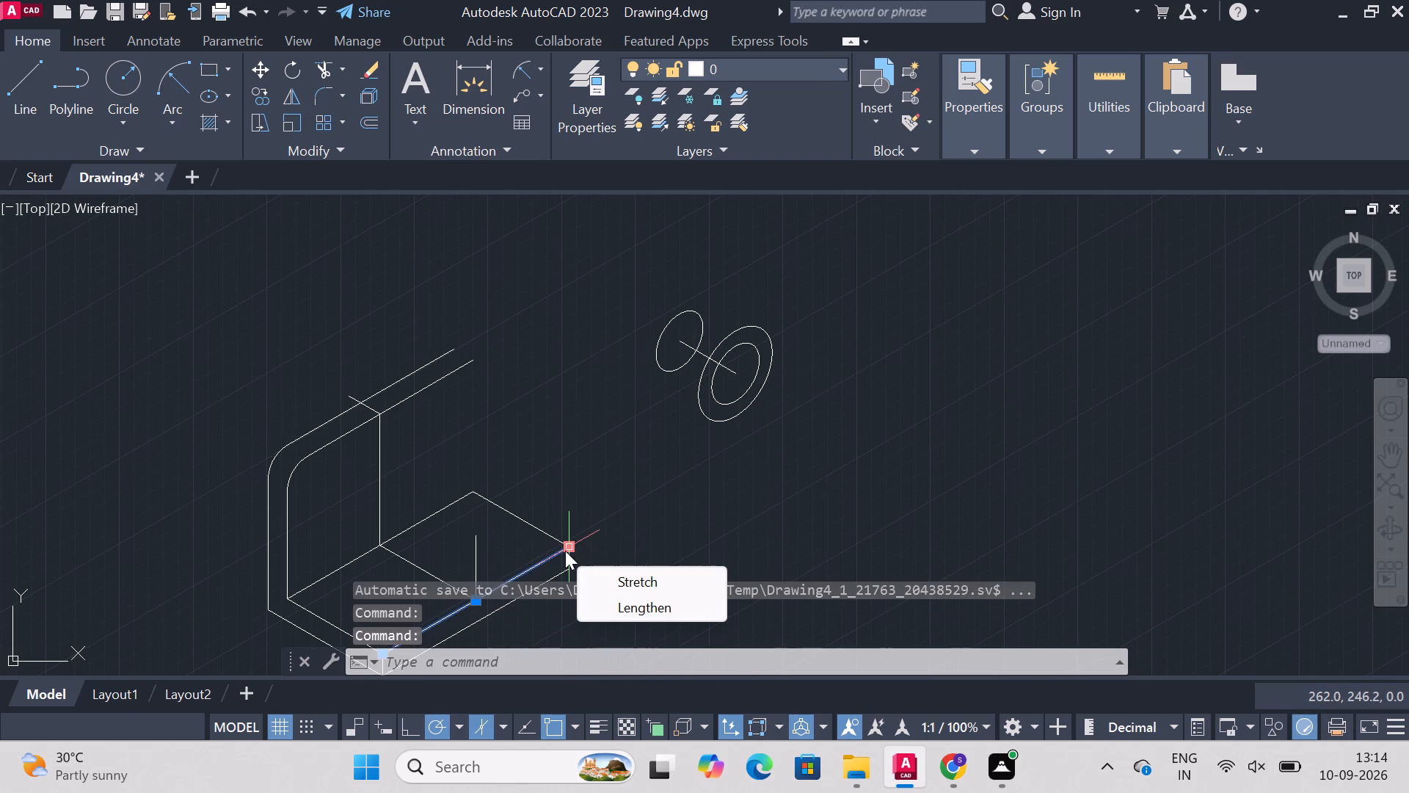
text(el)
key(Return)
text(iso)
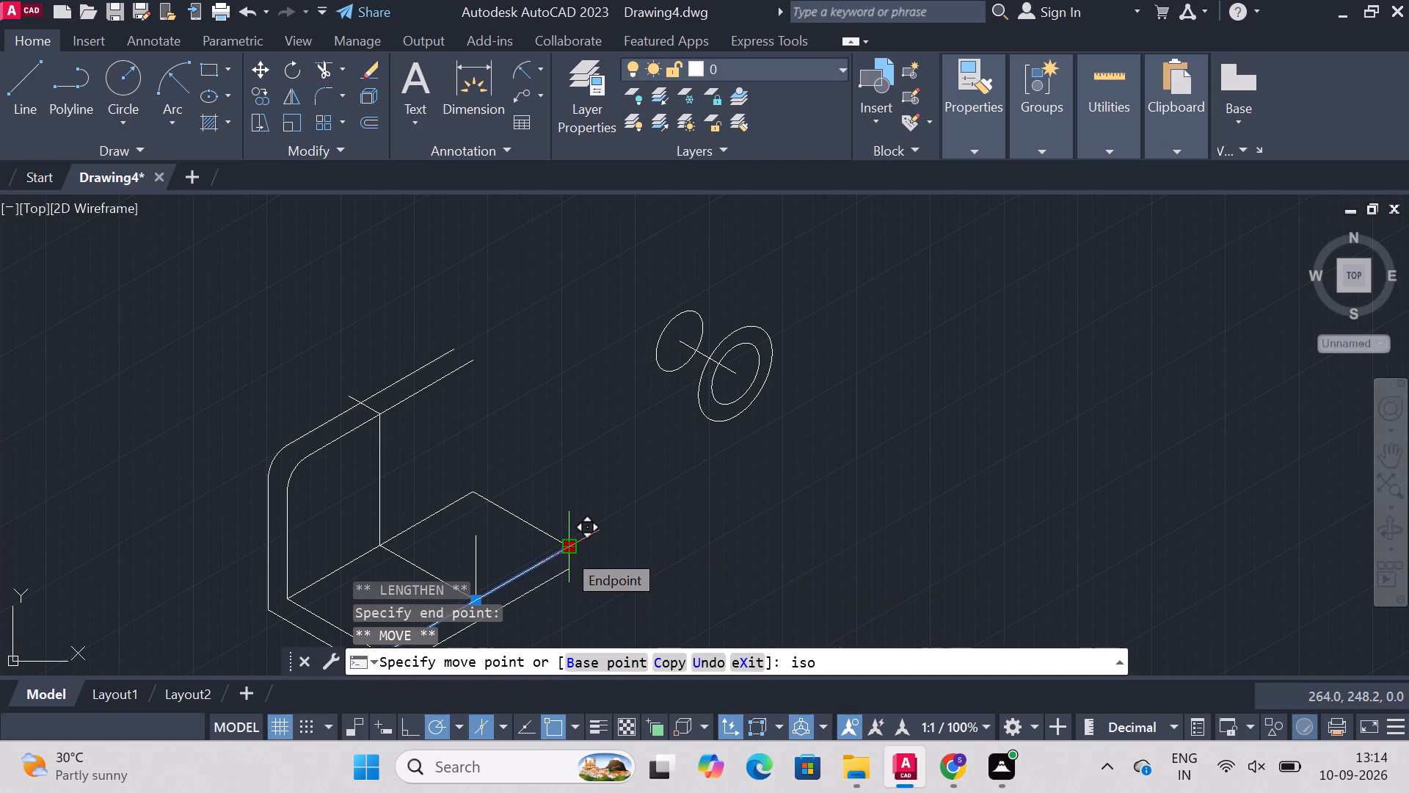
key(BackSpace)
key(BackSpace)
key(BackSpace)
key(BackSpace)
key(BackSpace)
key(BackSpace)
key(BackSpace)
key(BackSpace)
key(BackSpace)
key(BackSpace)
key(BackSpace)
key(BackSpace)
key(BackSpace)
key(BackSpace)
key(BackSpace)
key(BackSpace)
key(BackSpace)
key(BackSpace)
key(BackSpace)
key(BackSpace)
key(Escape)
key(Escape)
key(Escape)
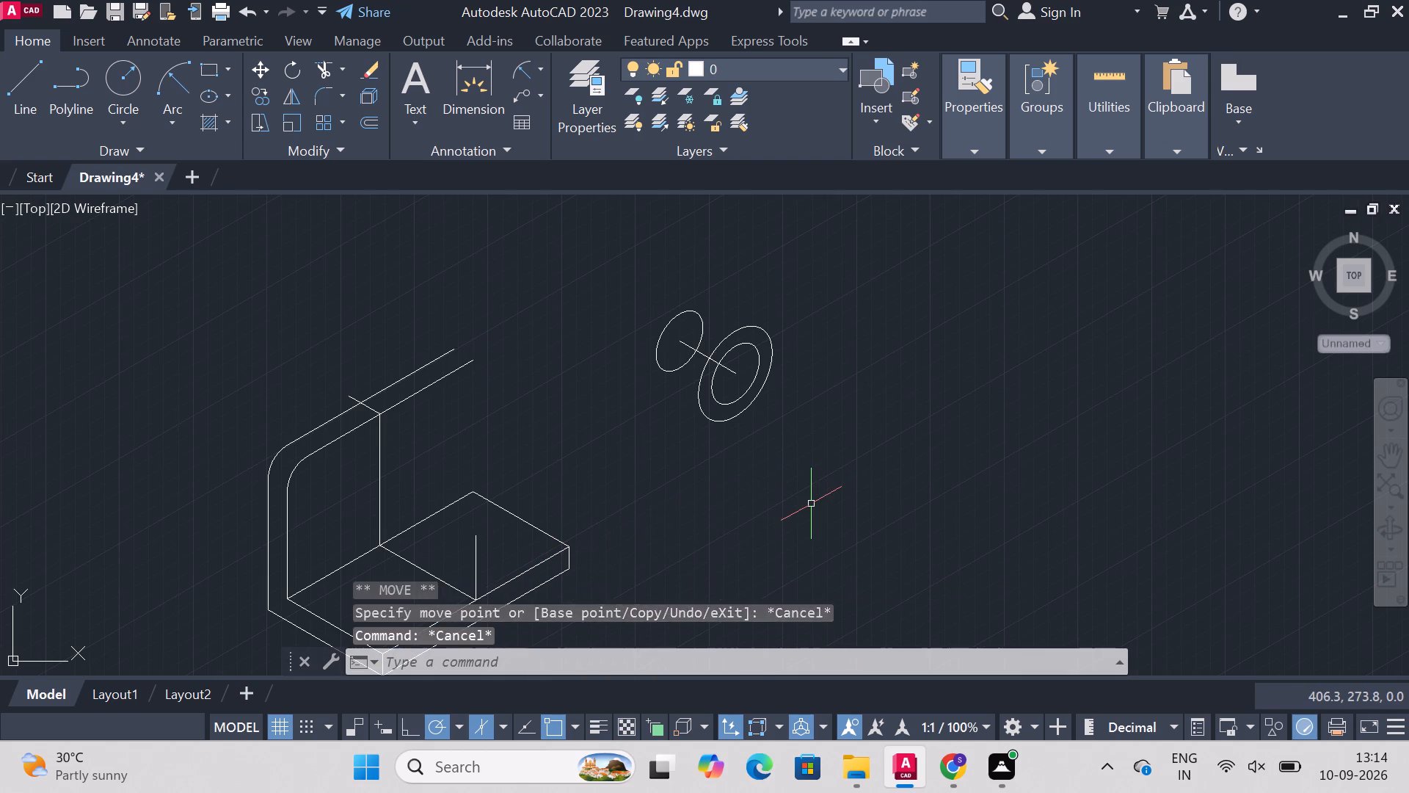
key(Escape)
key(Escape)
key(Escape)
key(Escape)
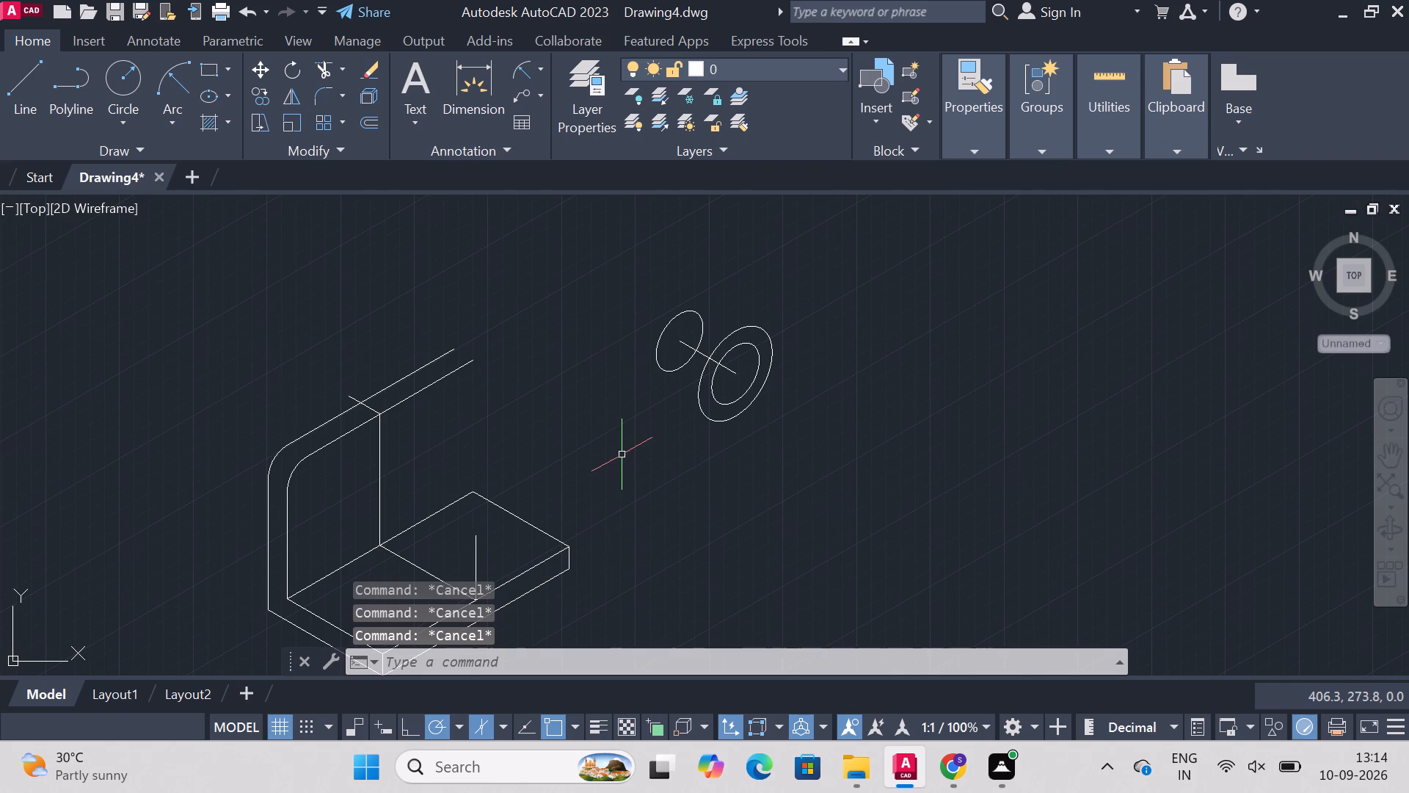
Draw an isocircle of radius 25 centred on the far end of the 38-long slanted line, around the diameter-32 isocircle.
text(el)
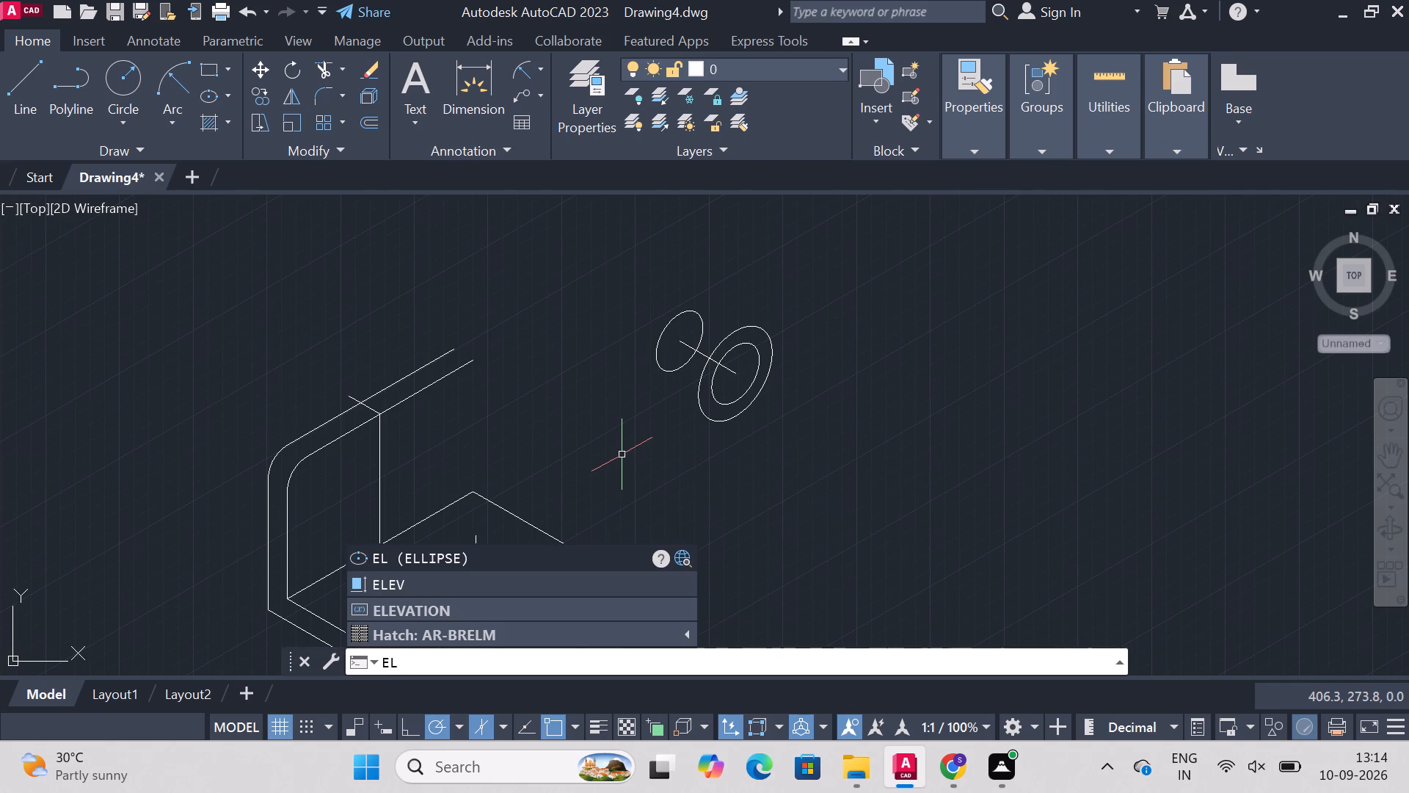
key(Return)
text(iso)
key(Return)
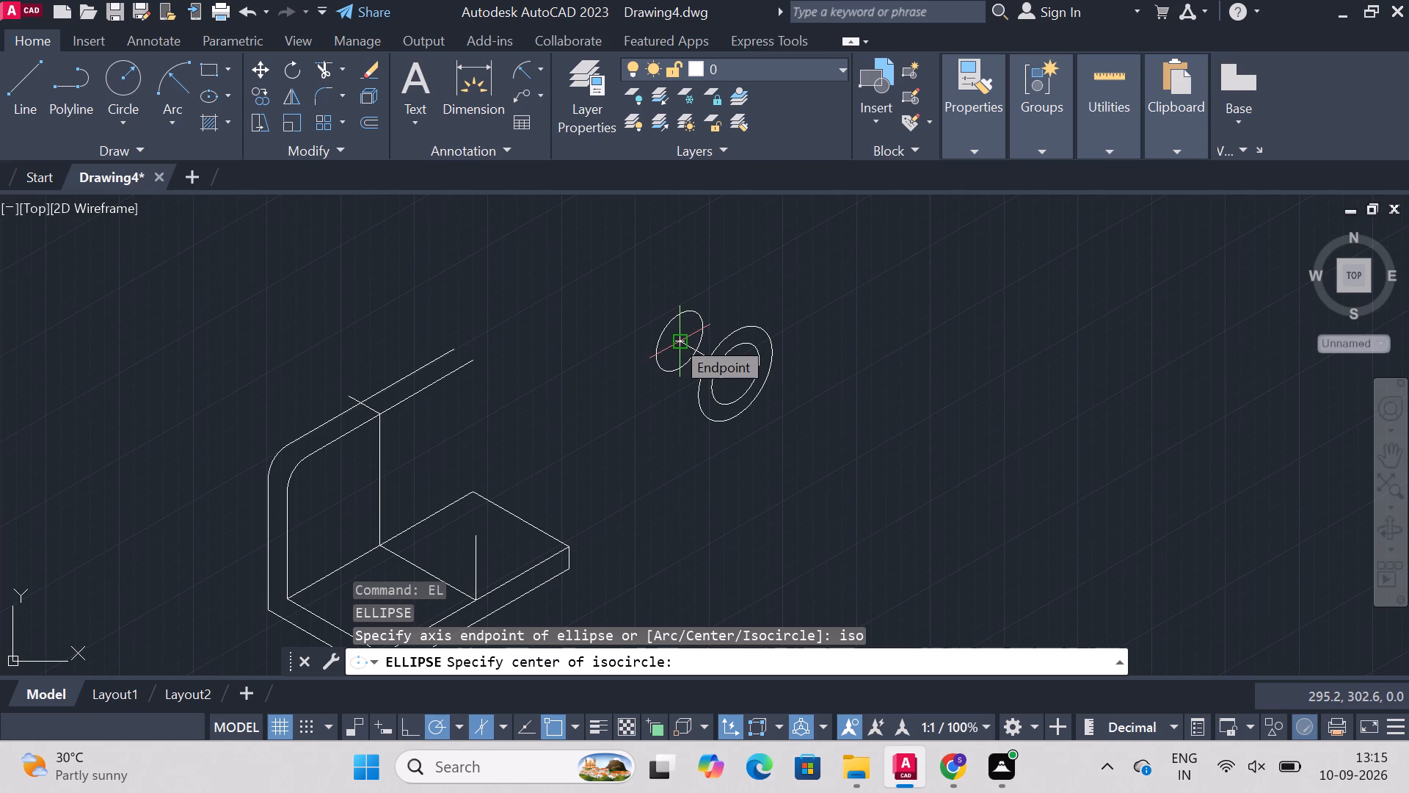
click(674, 338)
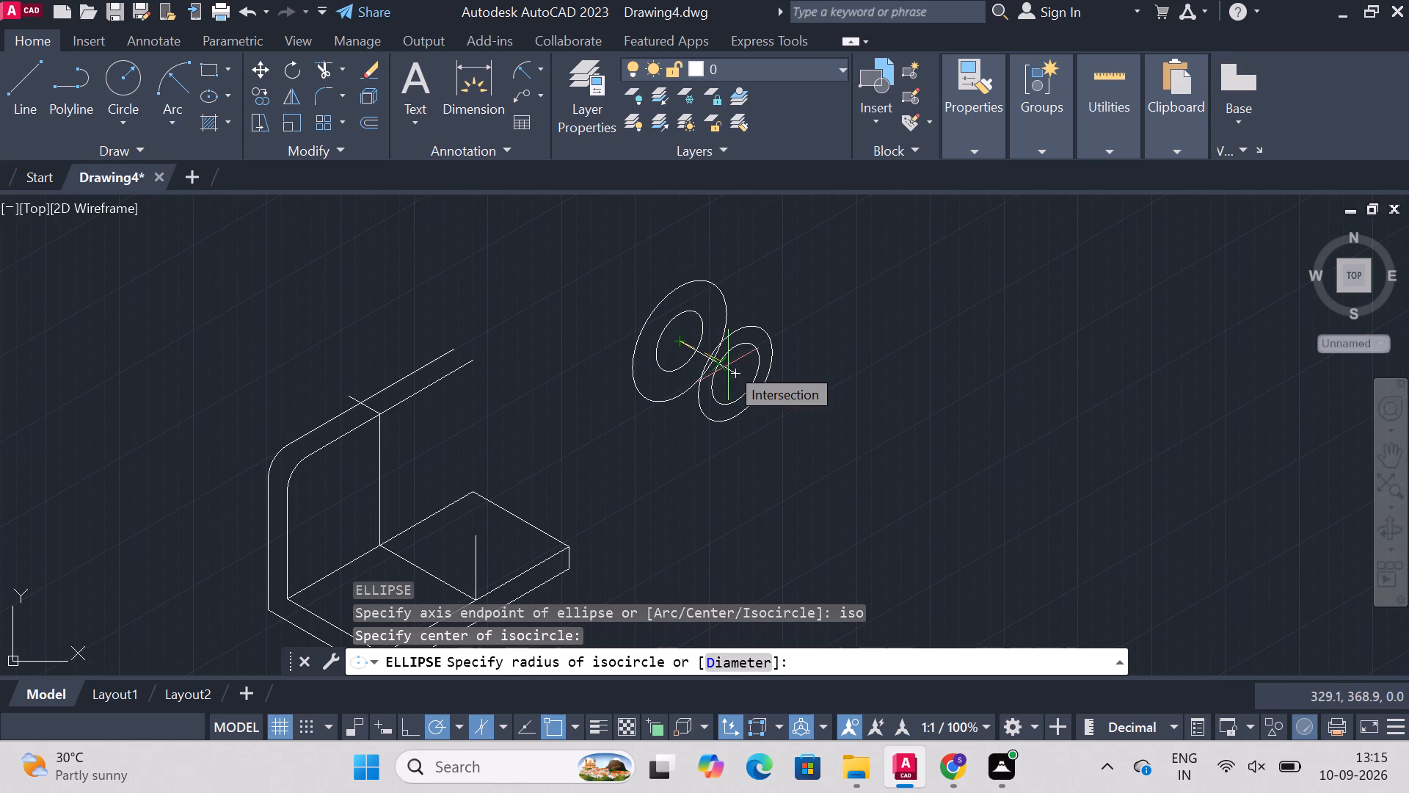
key(r)
key(Return)
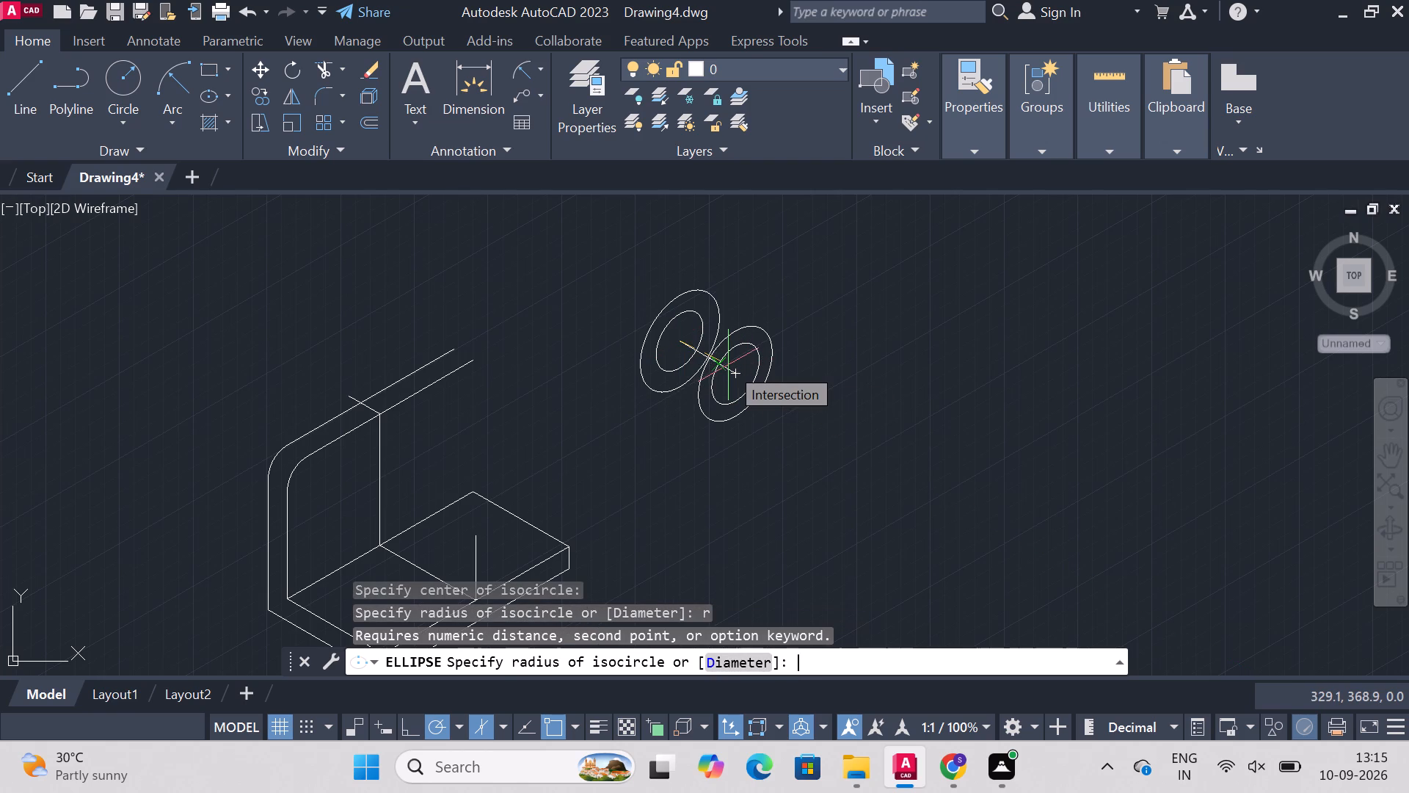
text(25)
key(Return)
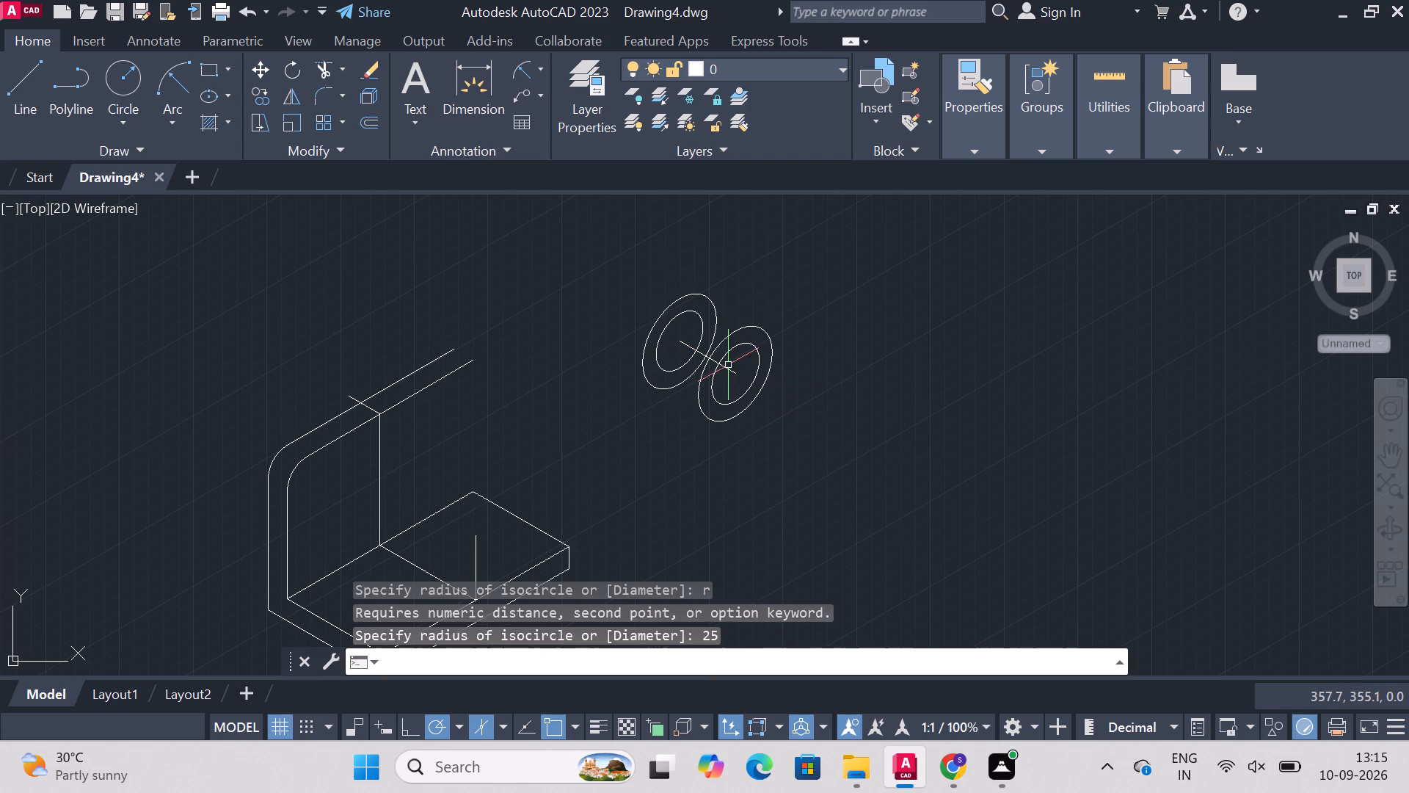
Draw connected lines from the front isocircles' centre to the lower edge of their outer isocircle, and on to the rear outer isocircle's lower edge.
text(line)
key(Return)
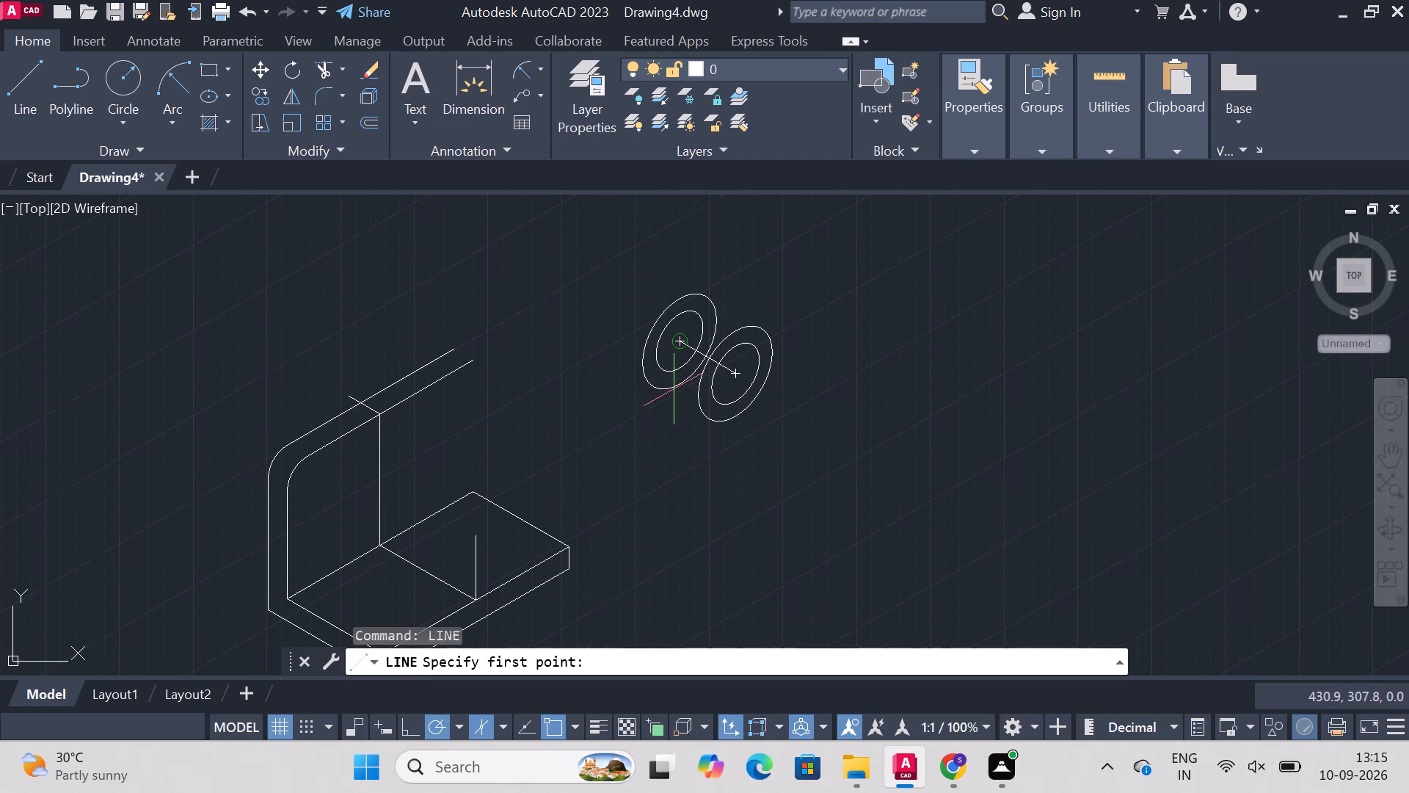
click(737, 377)
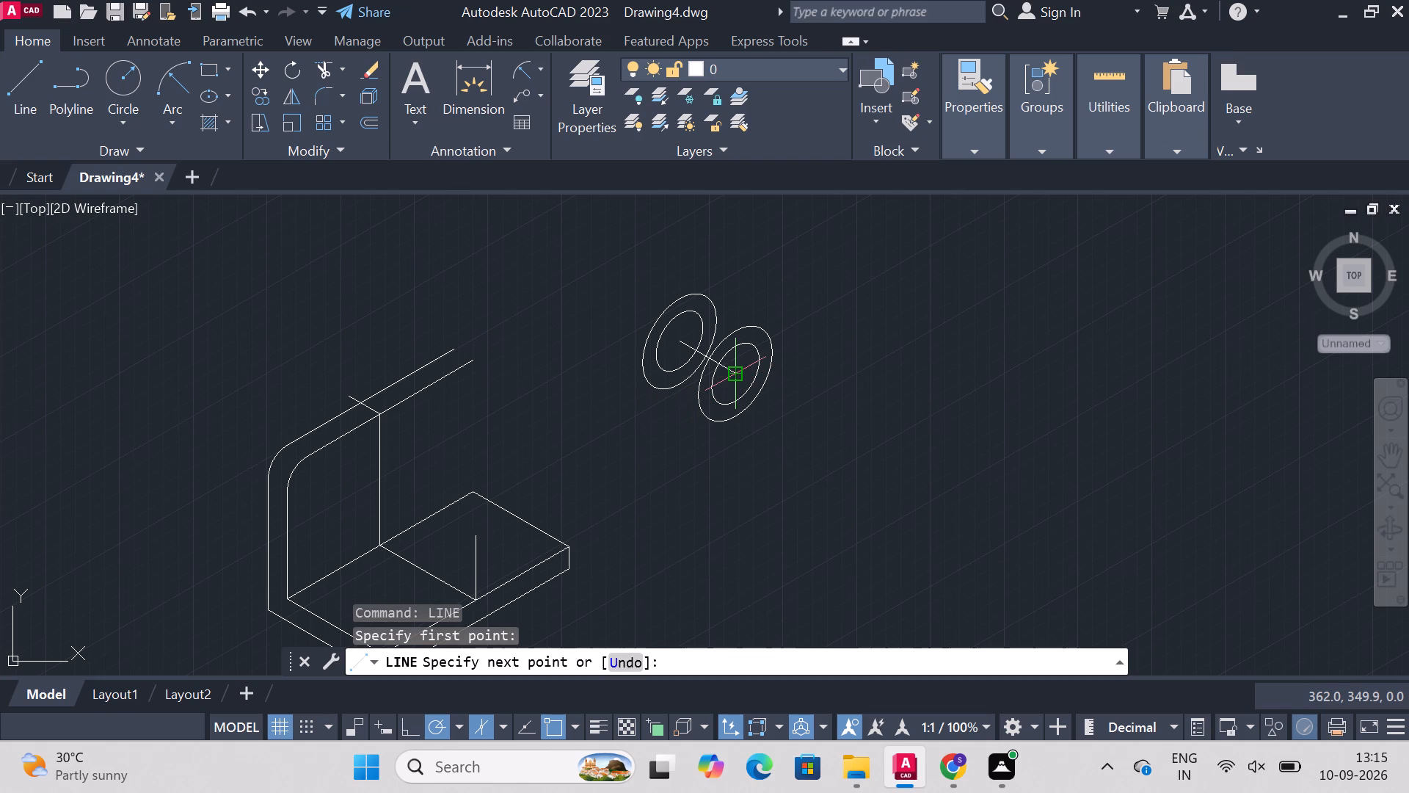
click(711, 428)
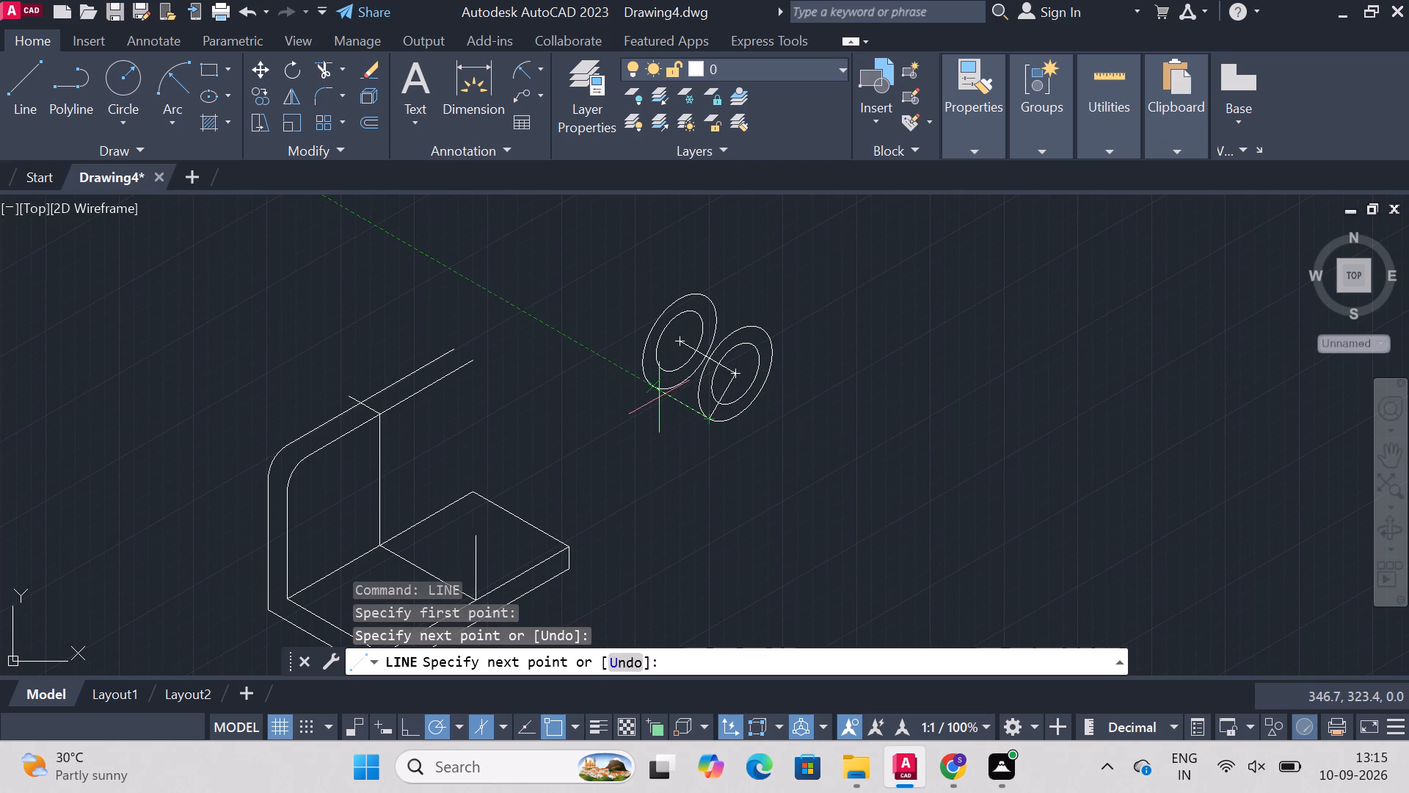
click(653, 392)
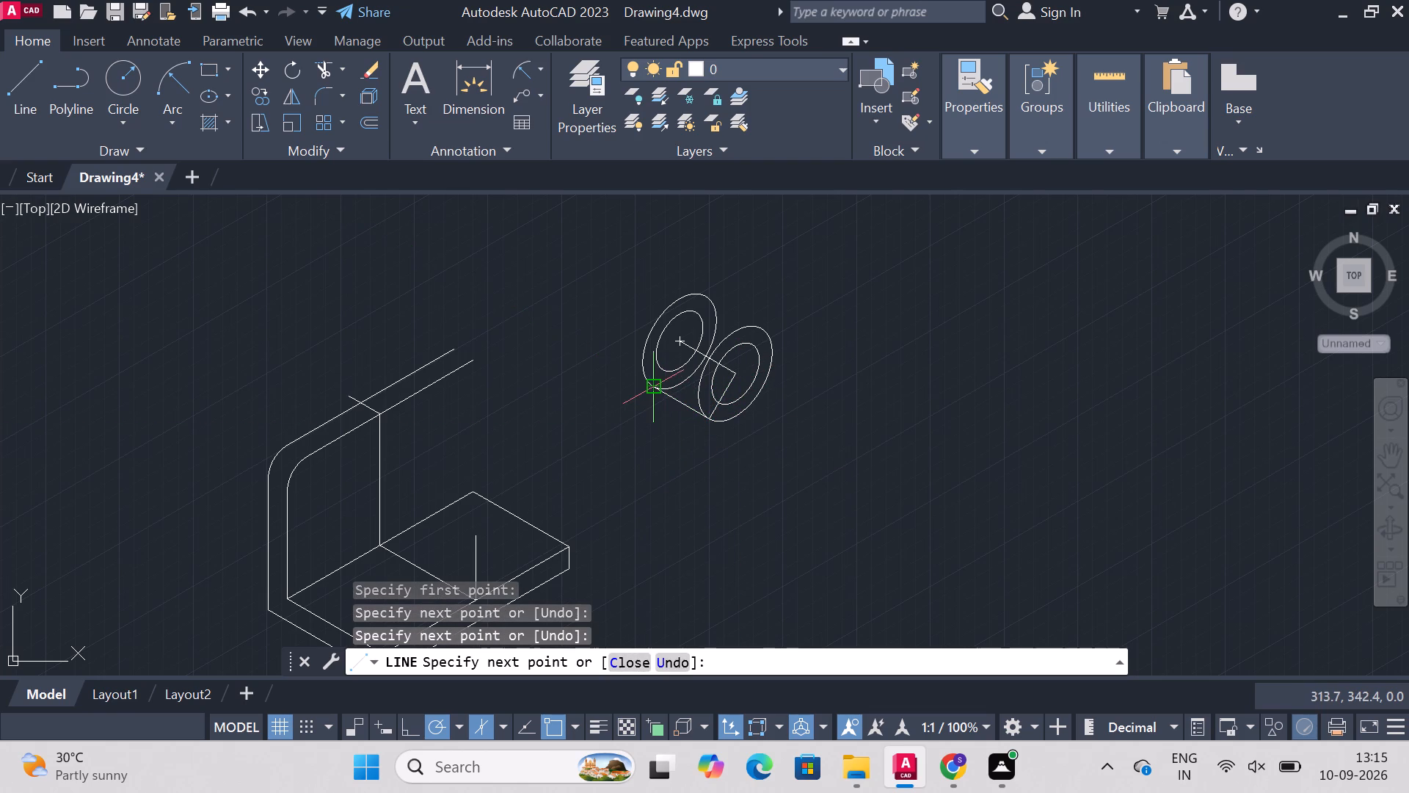
key(Escape)
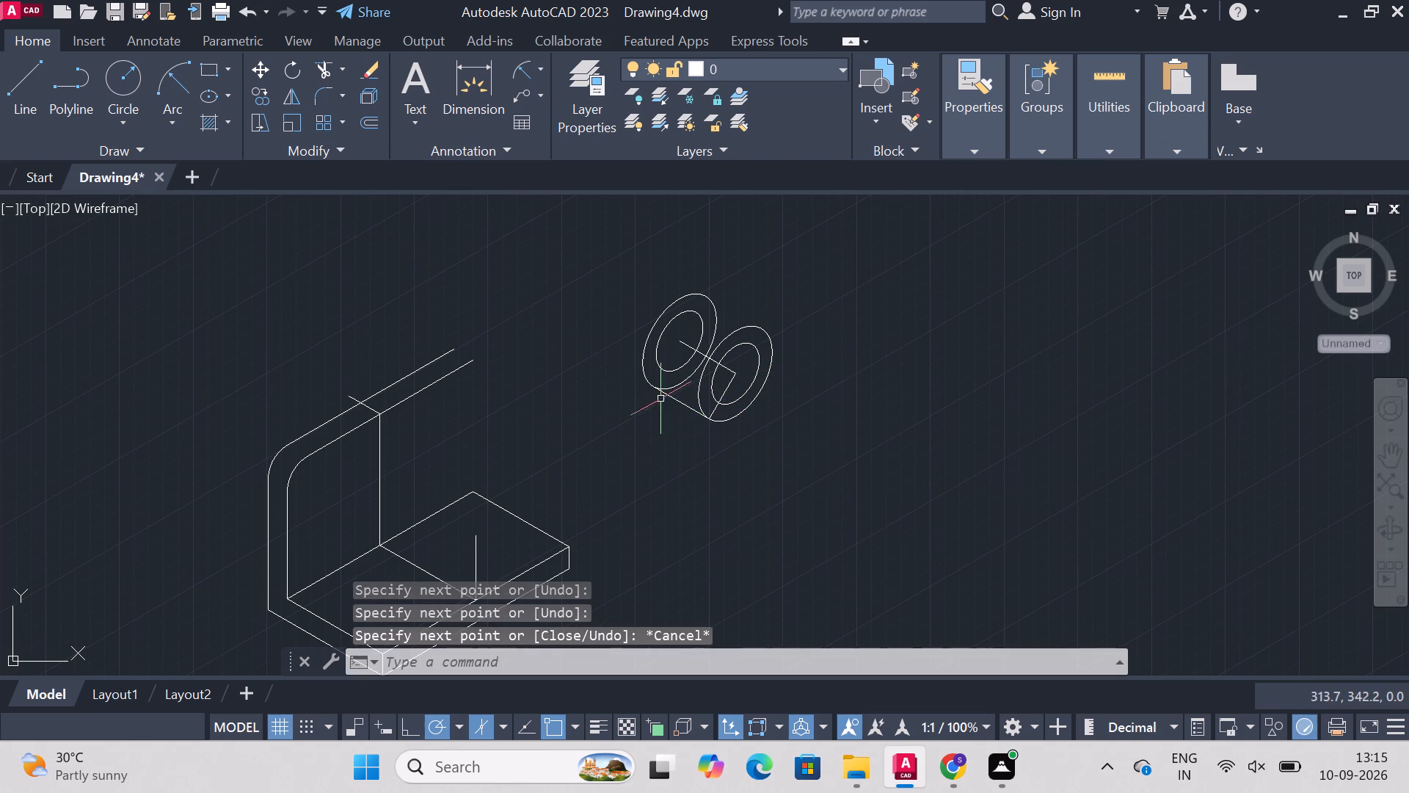
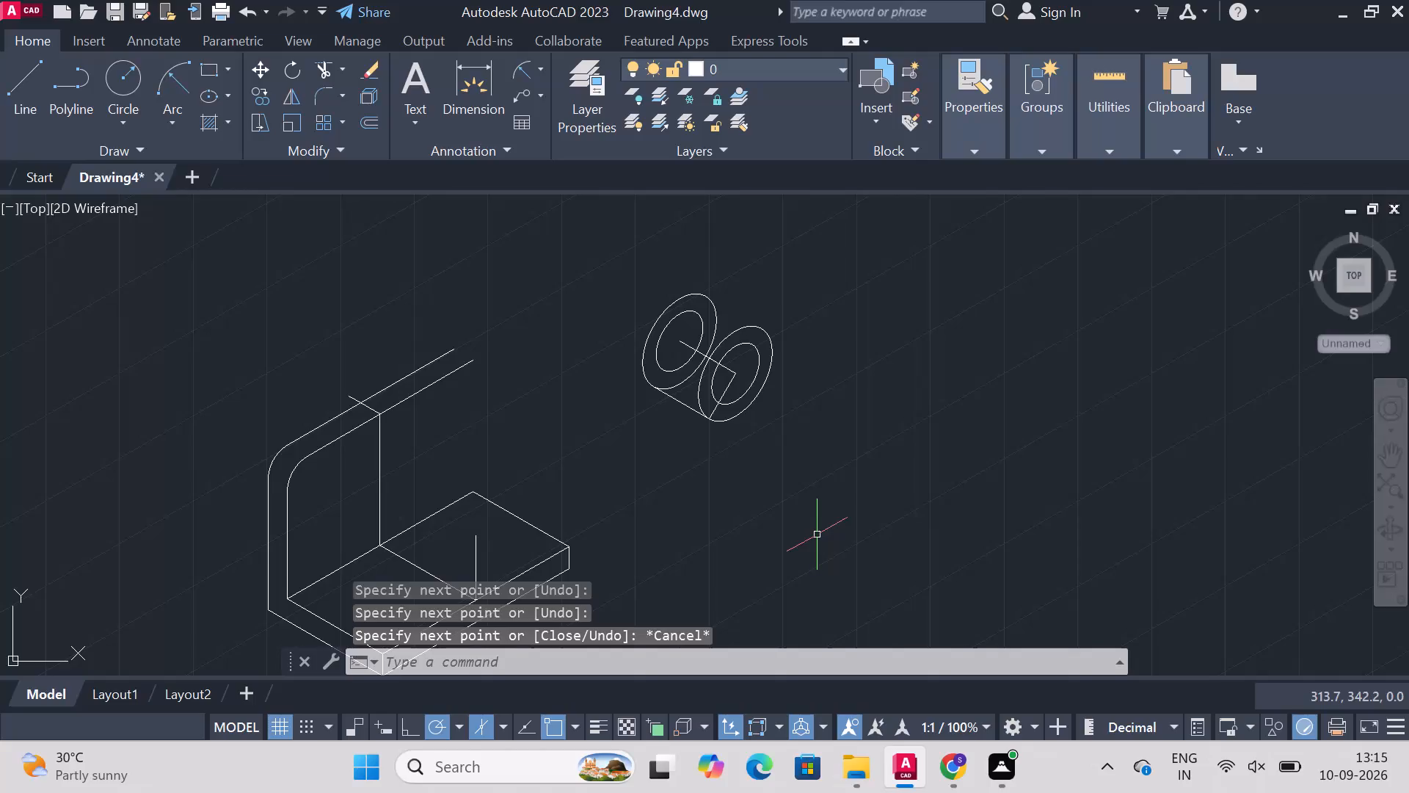
Trim away the front radial line and the centre-line portions inside the front isocircles and the rear inner isocircle.
text(trim)
key(Return)
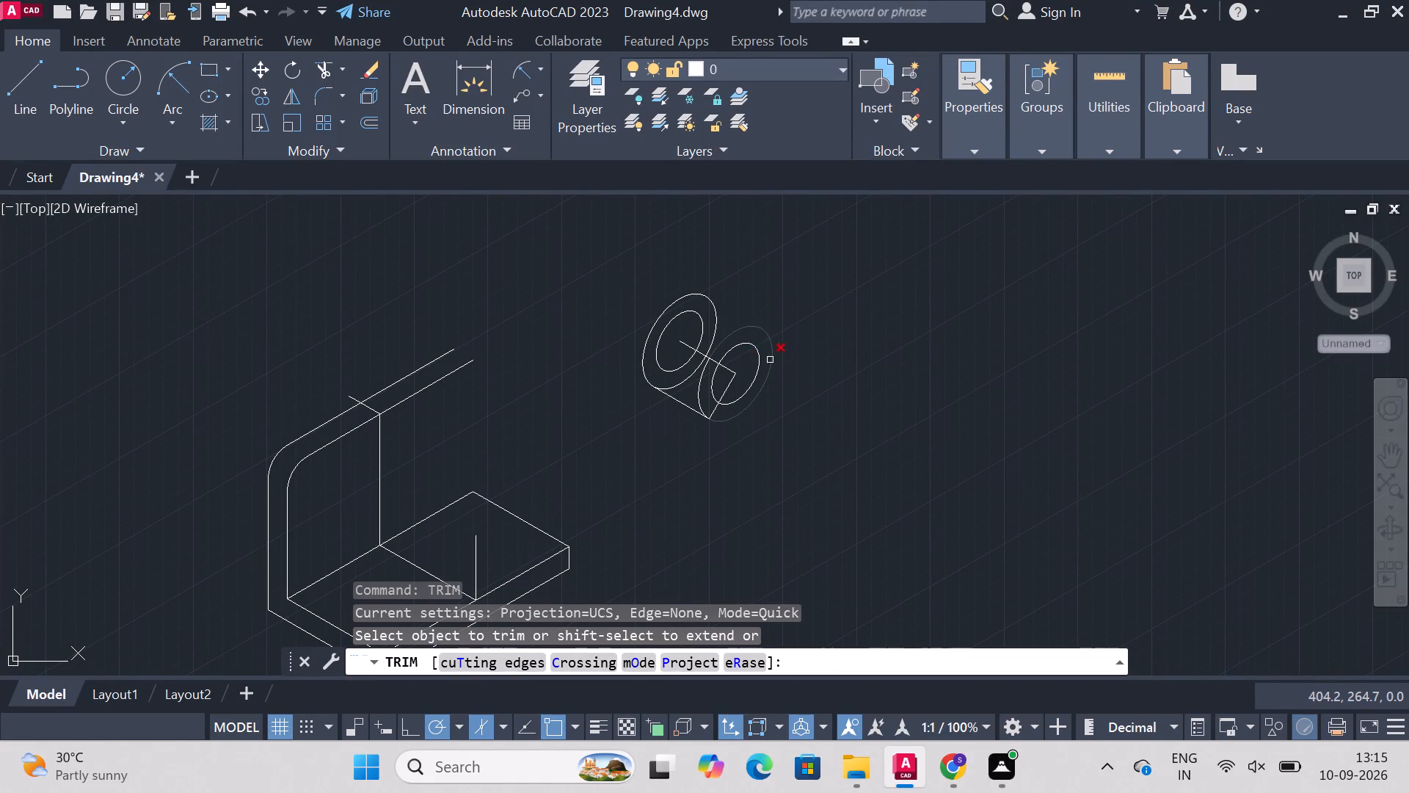
click(727, 391)
click(718, 408)
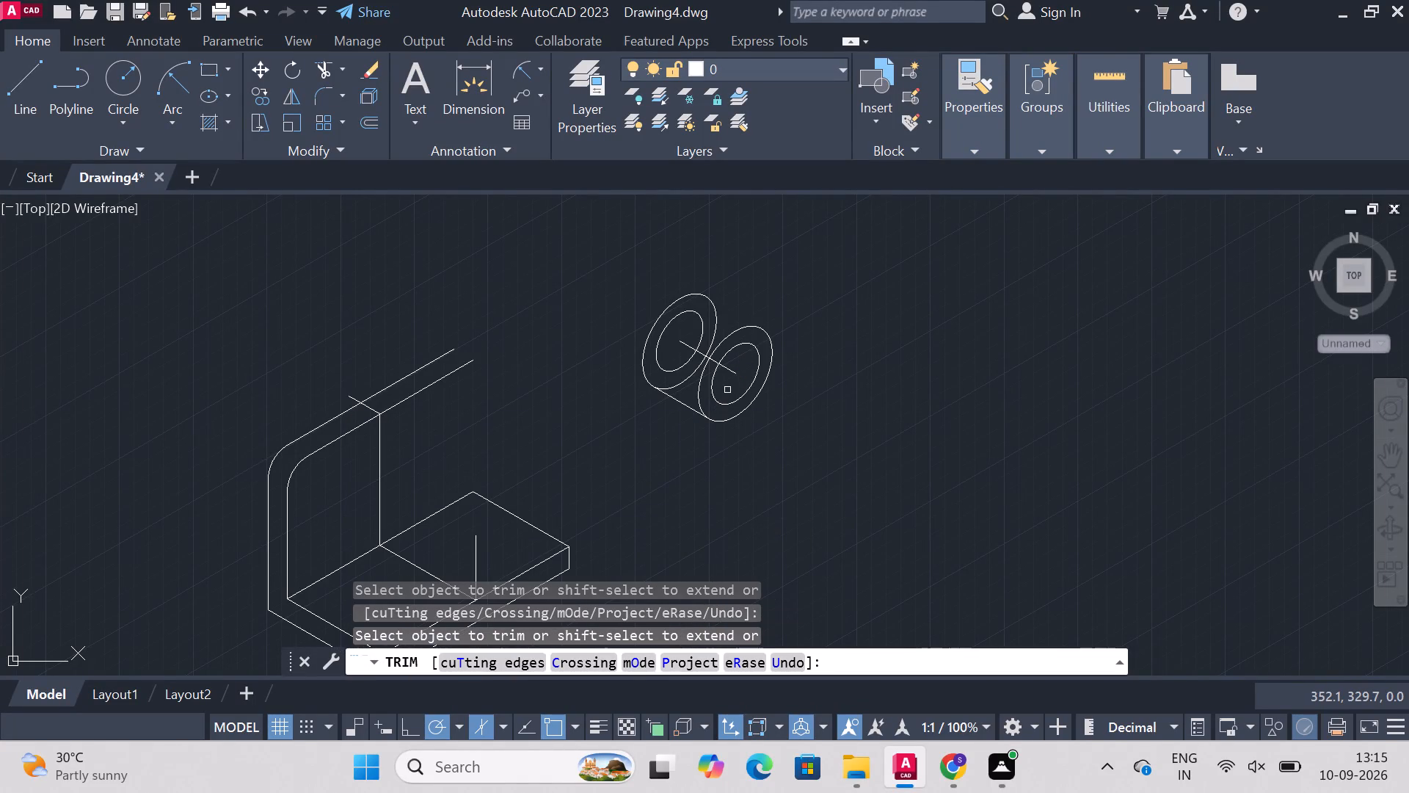
click(731, 374)
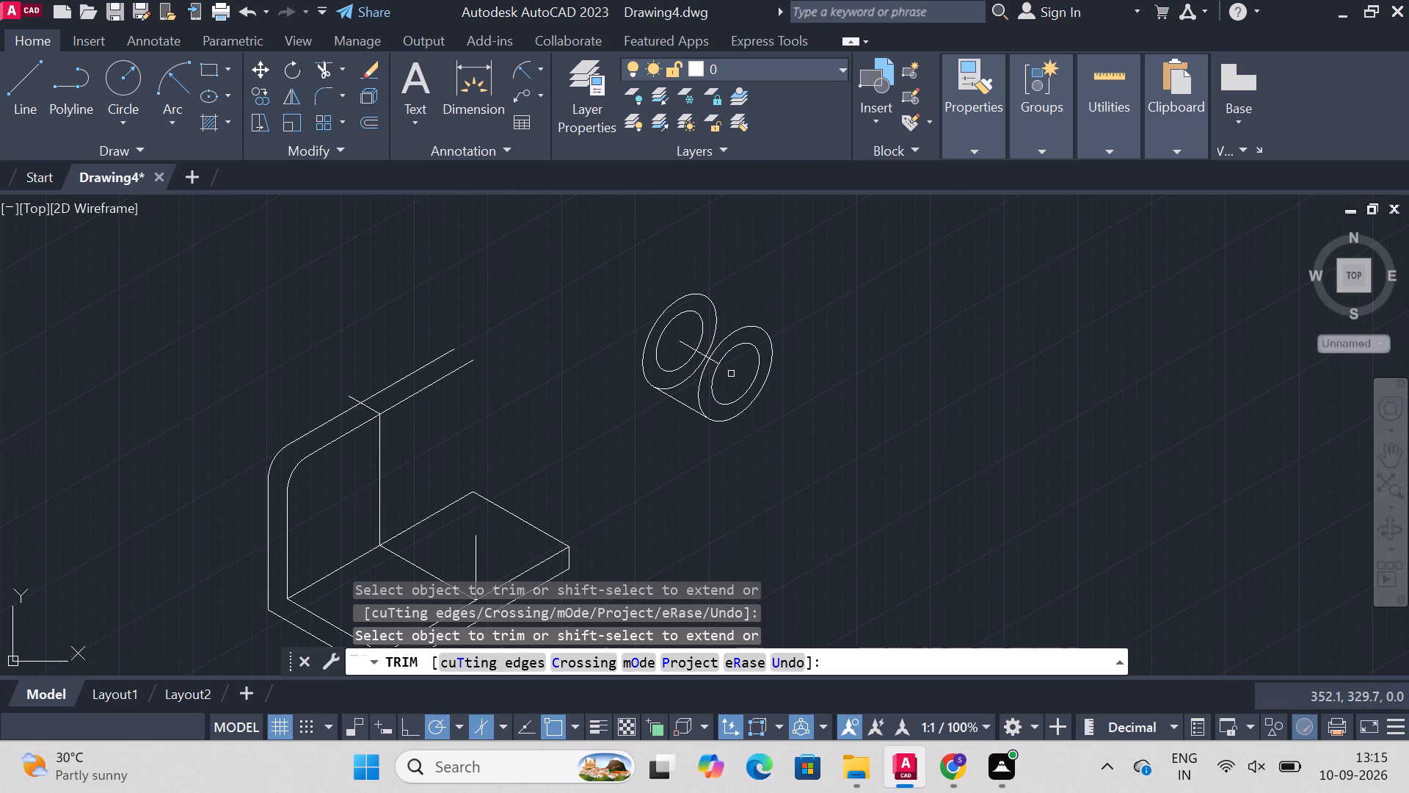
click(714, 362)
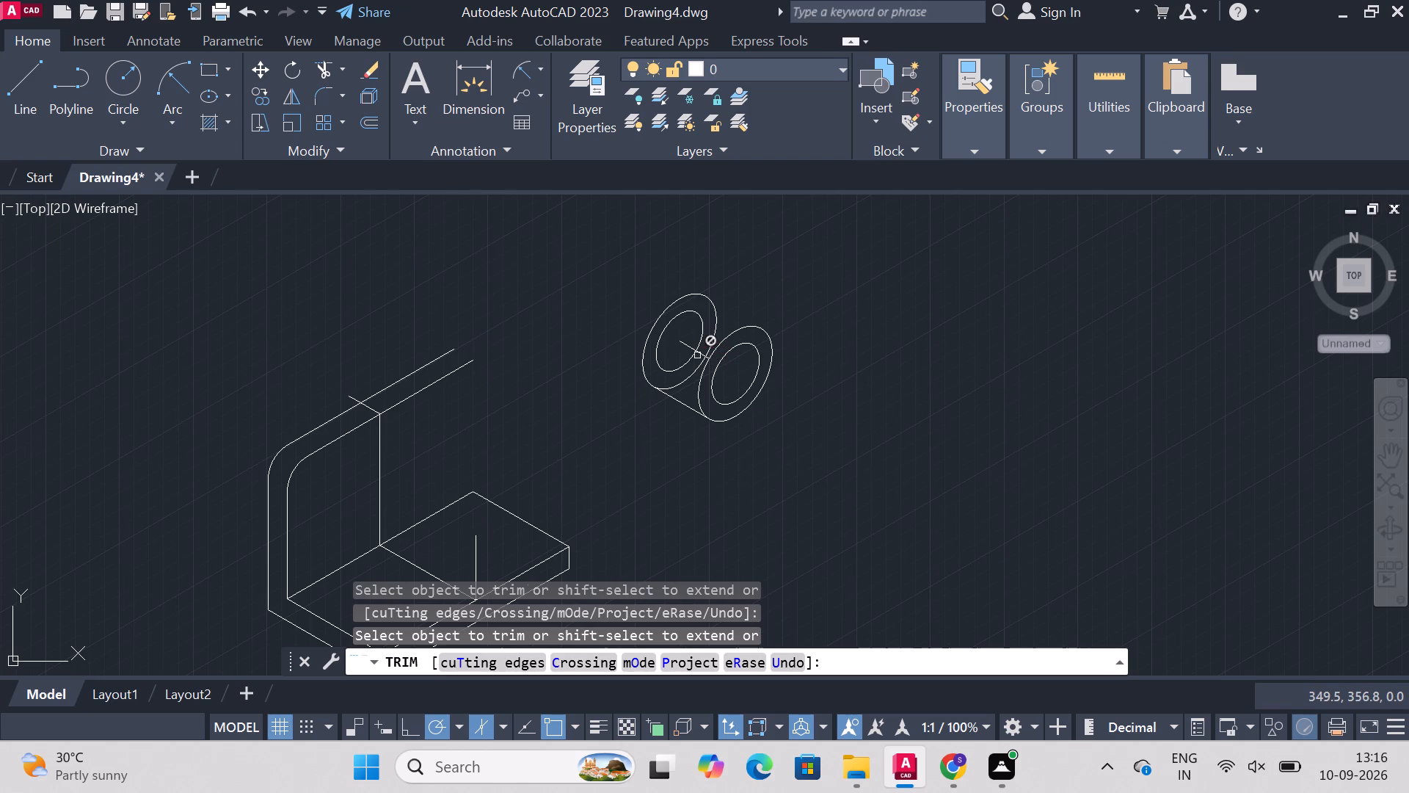
click(702, 355)
key(ctrl+z)
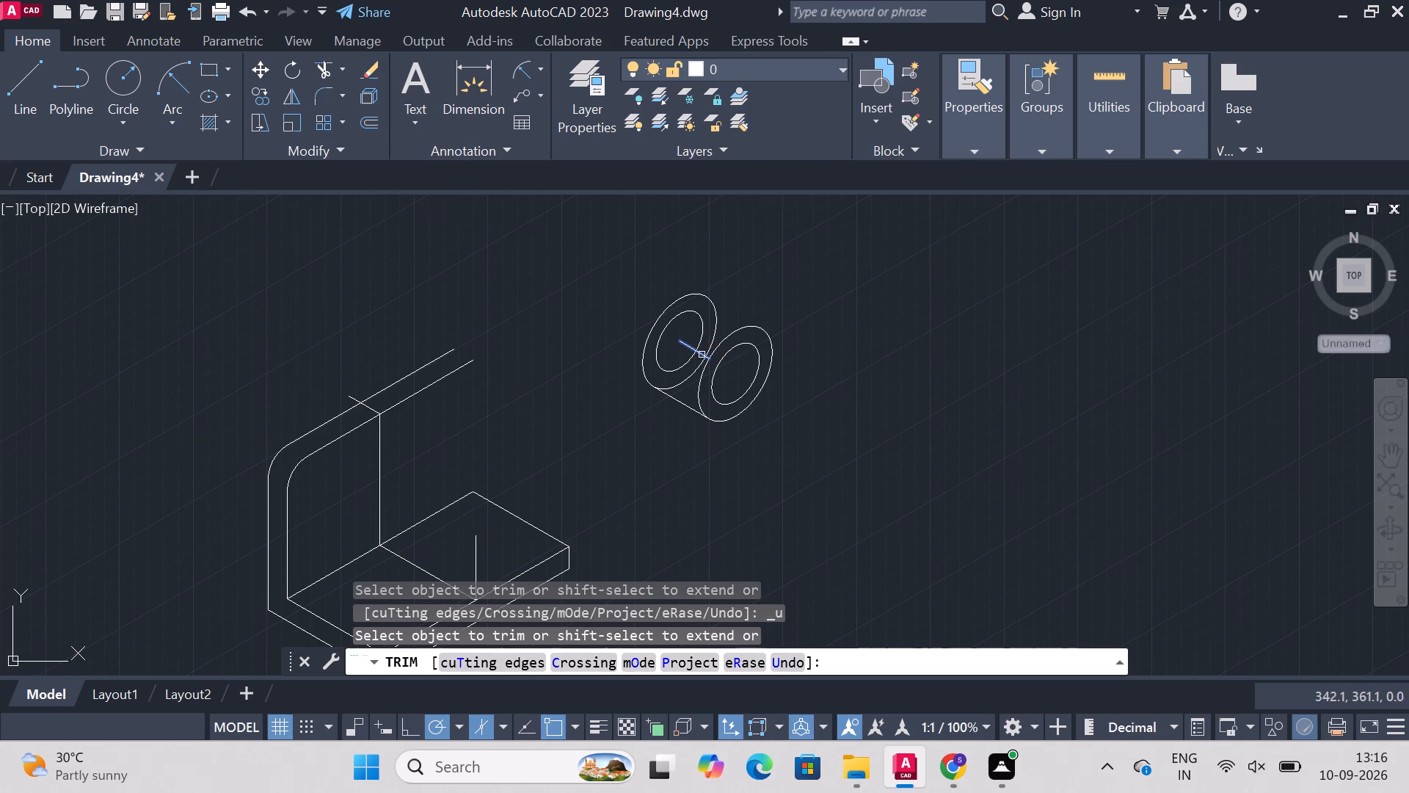
click(682, 344)
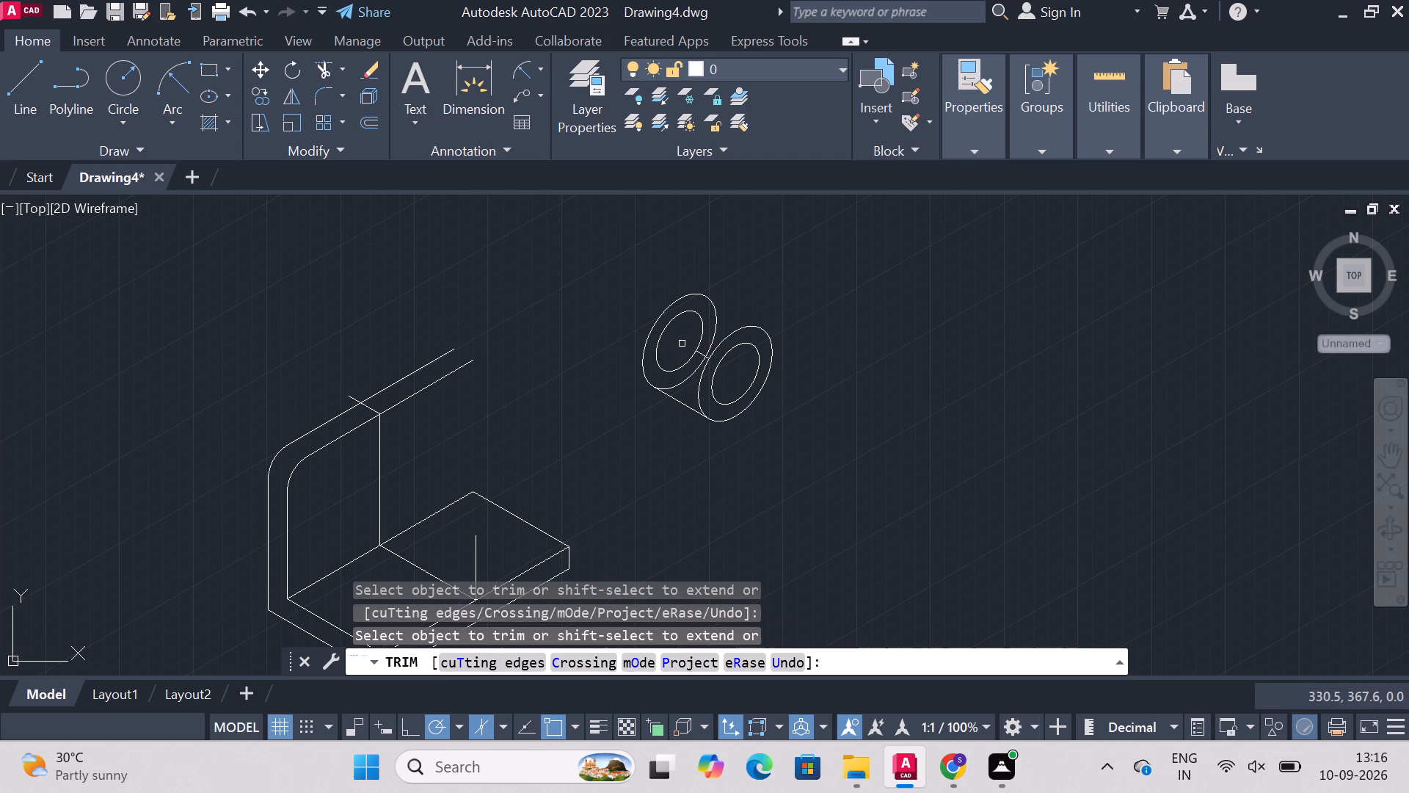
key(Escape)
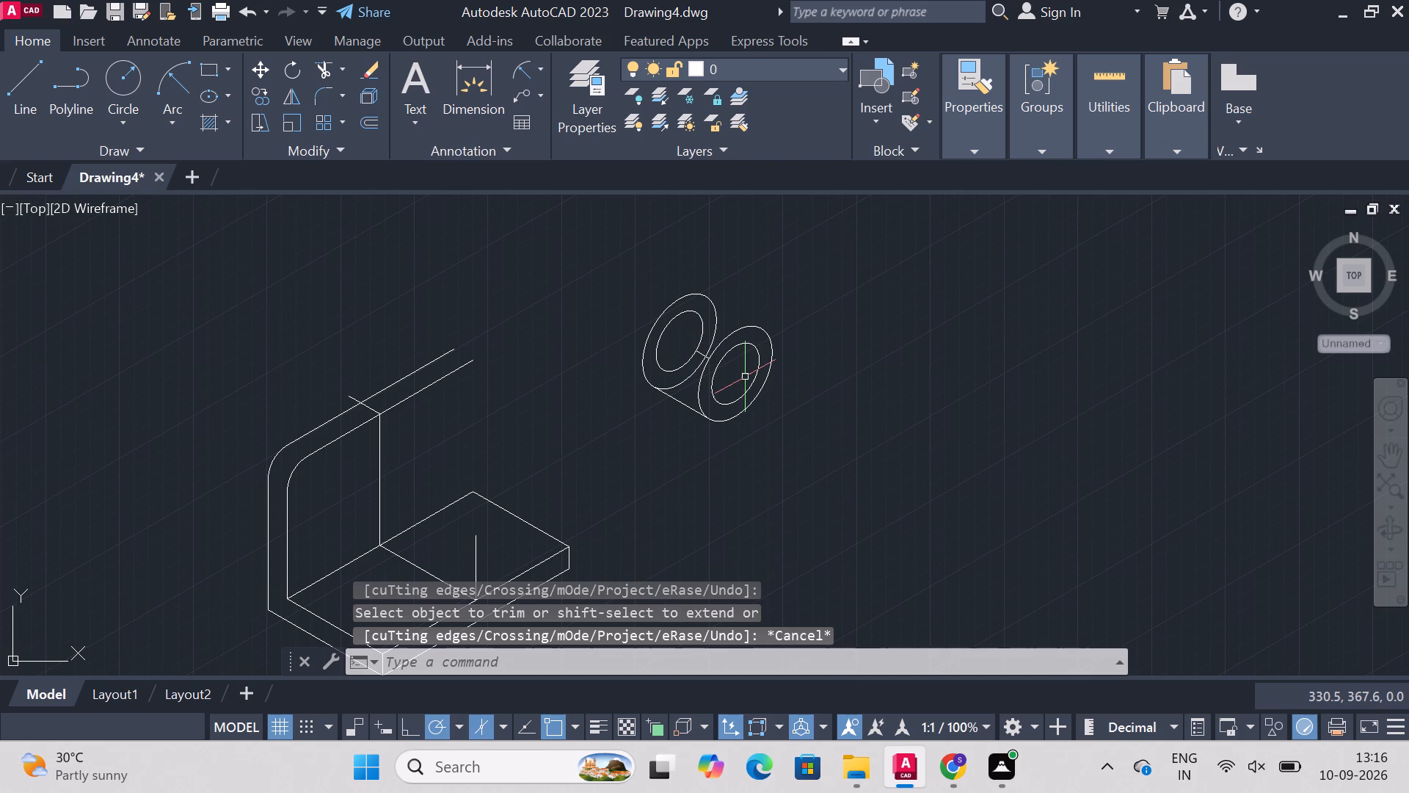
key(Escape)
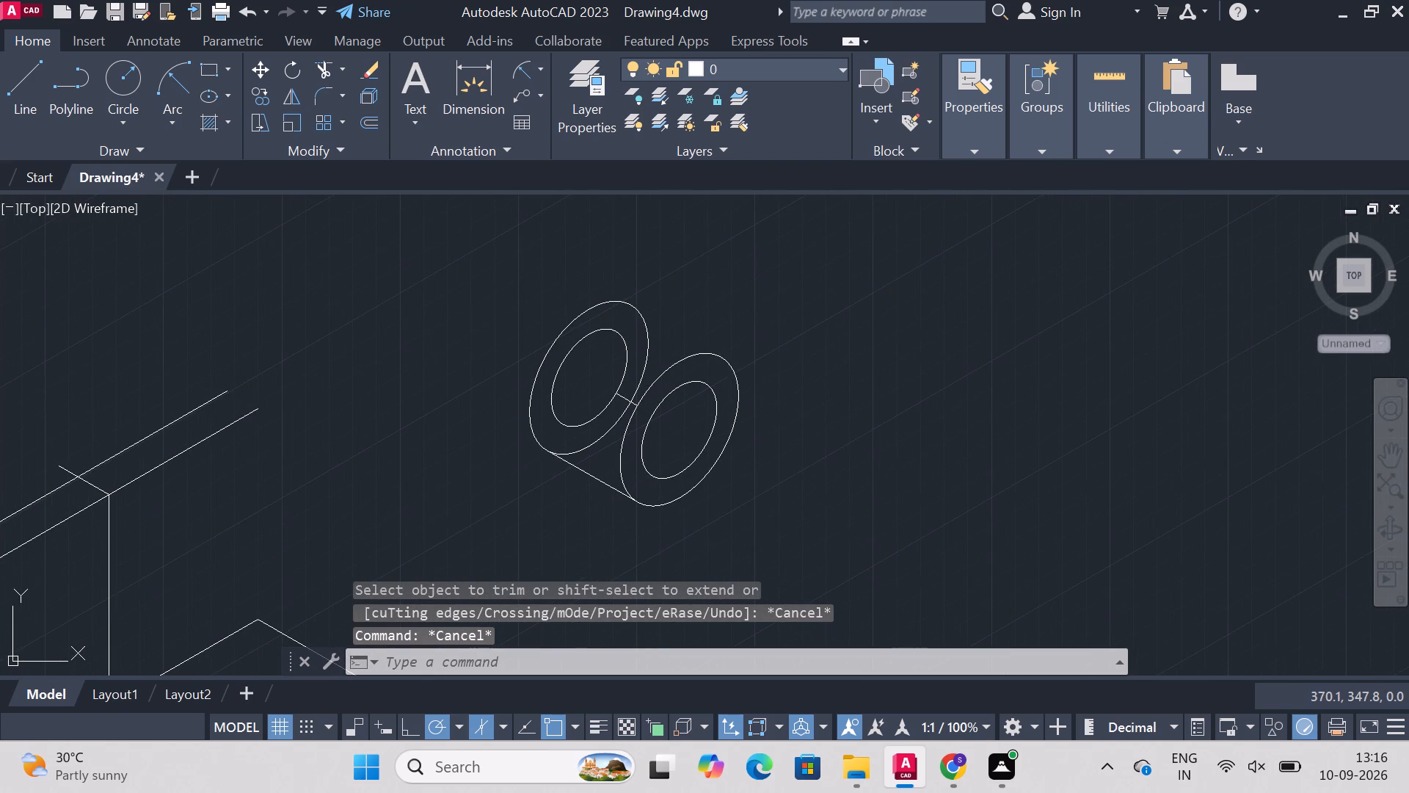
Trim away the remaining centre-line pieces between the rear inner isocircle and the front outer isocircle.
text(trim)
key(Return)
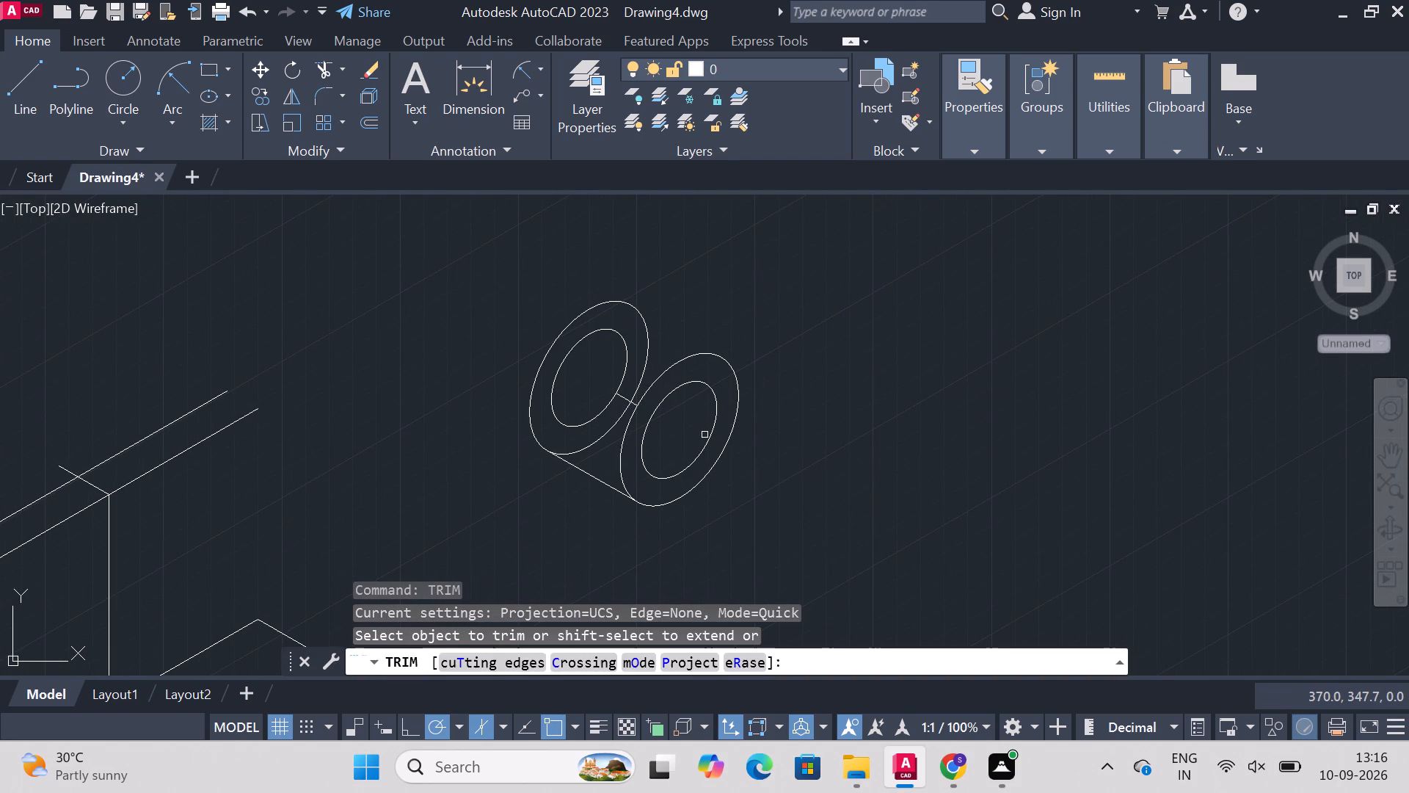
click(623, 399)
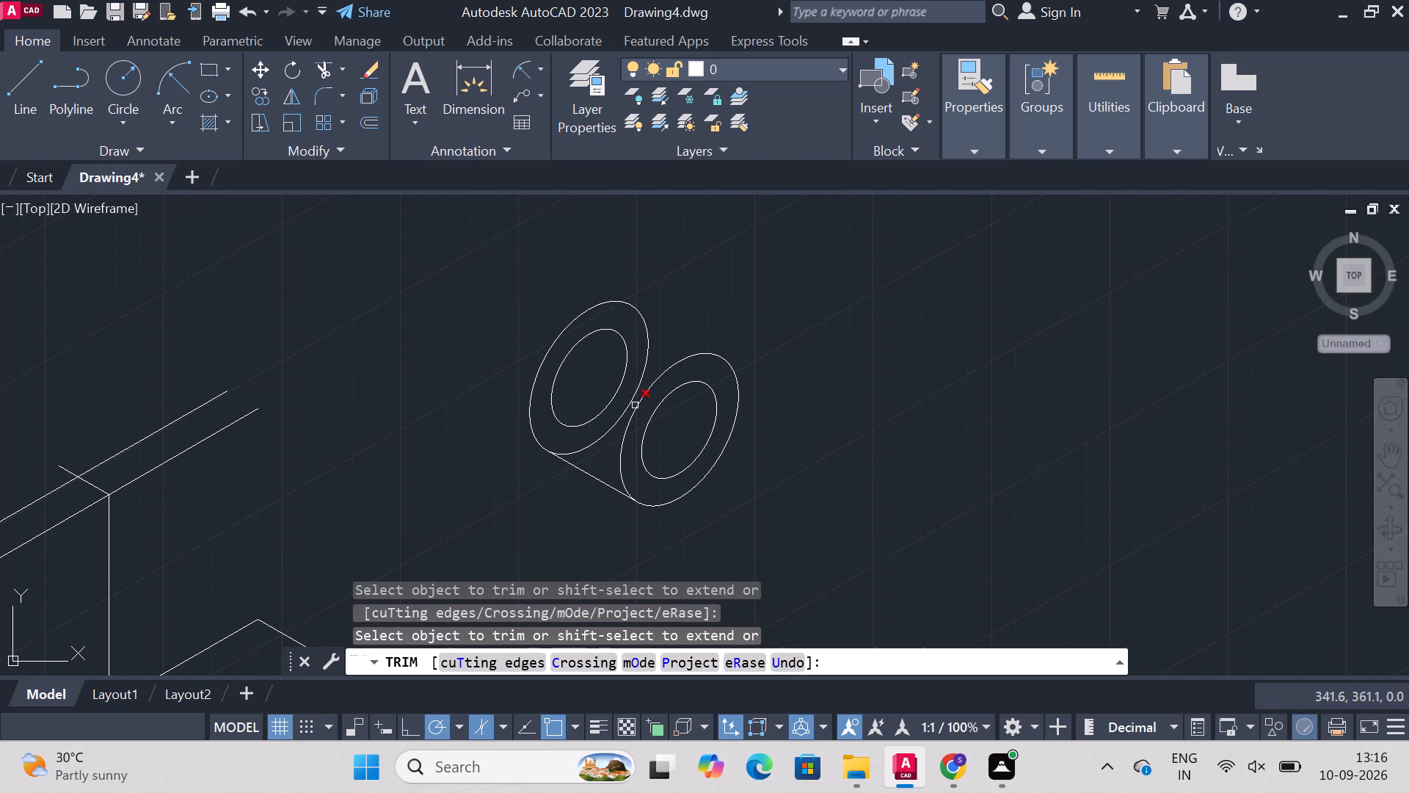
key(Escape)
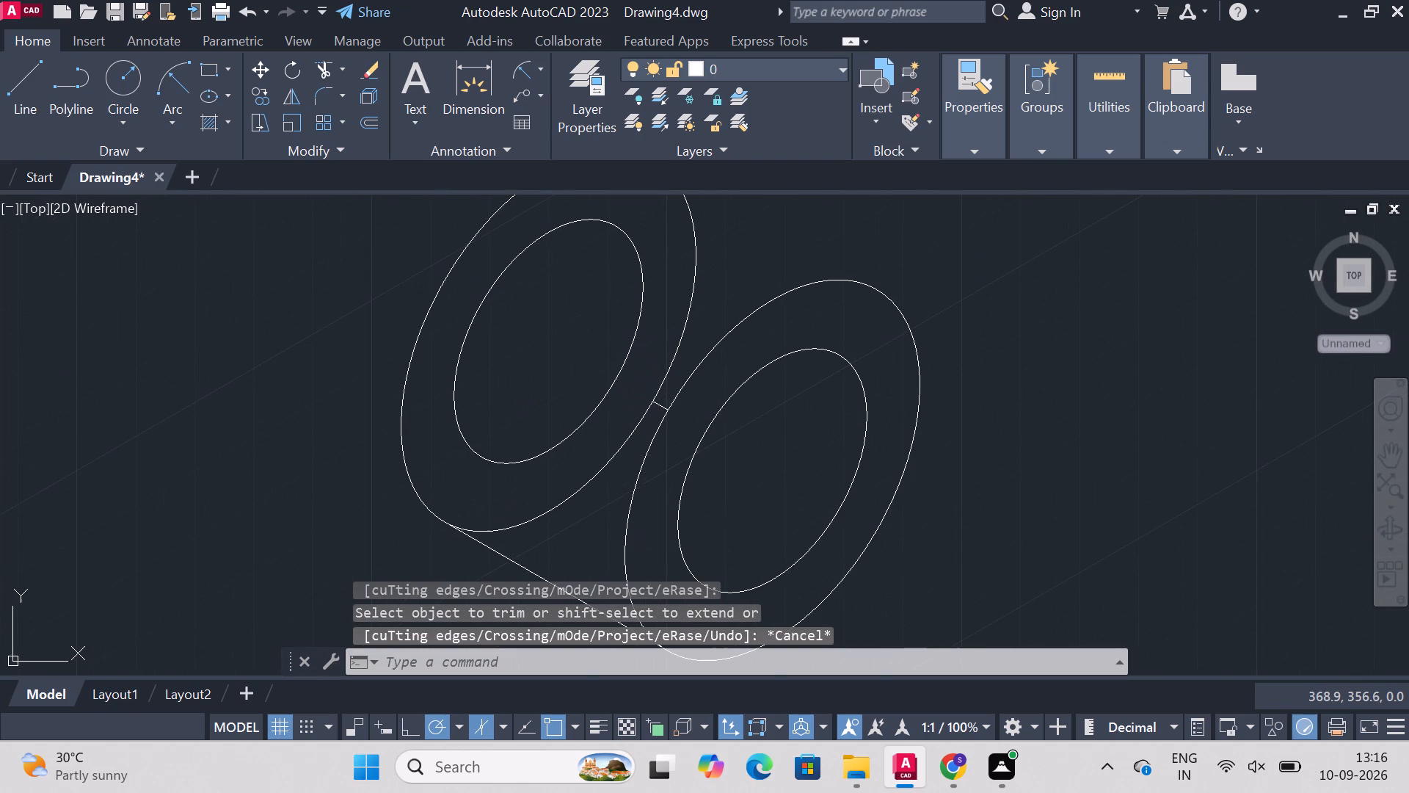
text(trim)
key(Return)
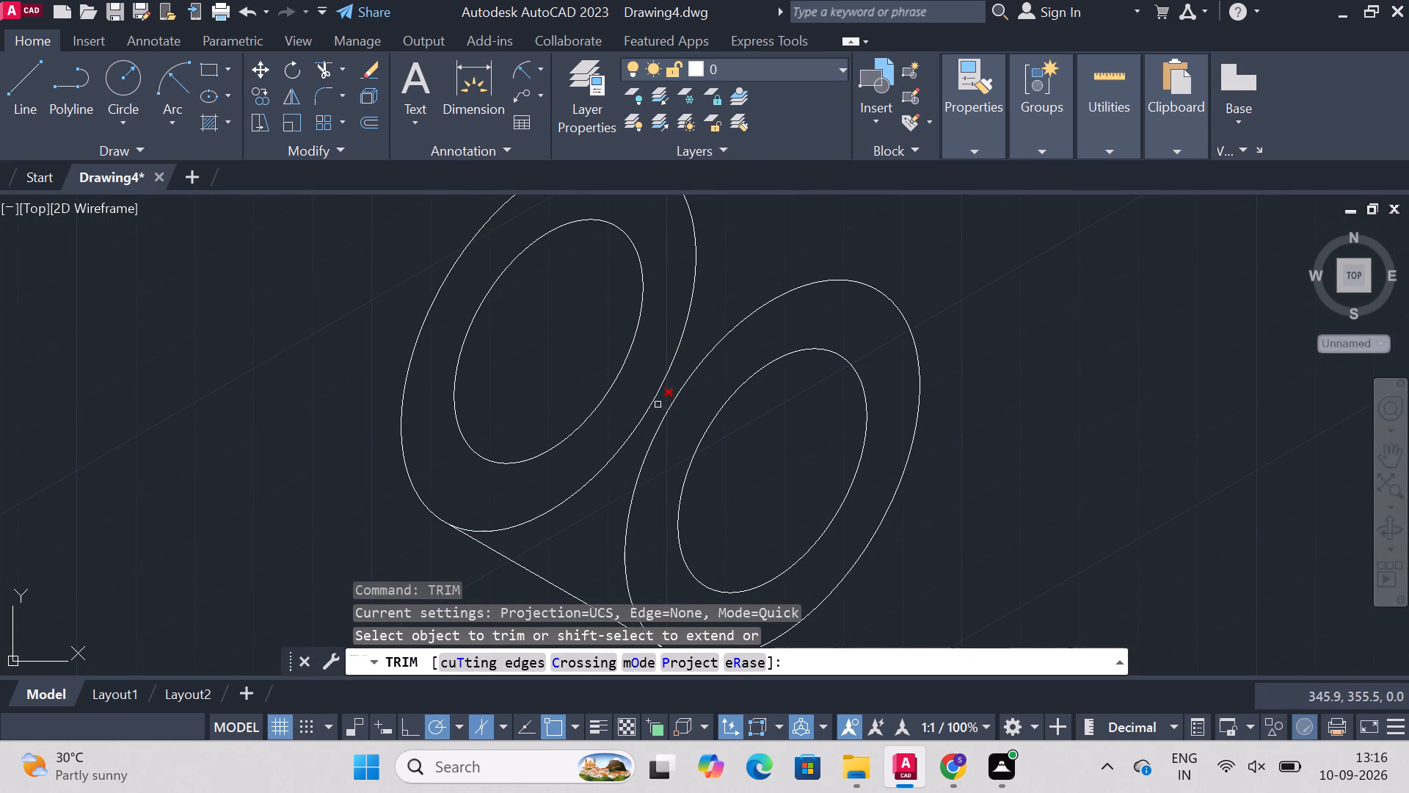
click(663, 409)
key(Escape)
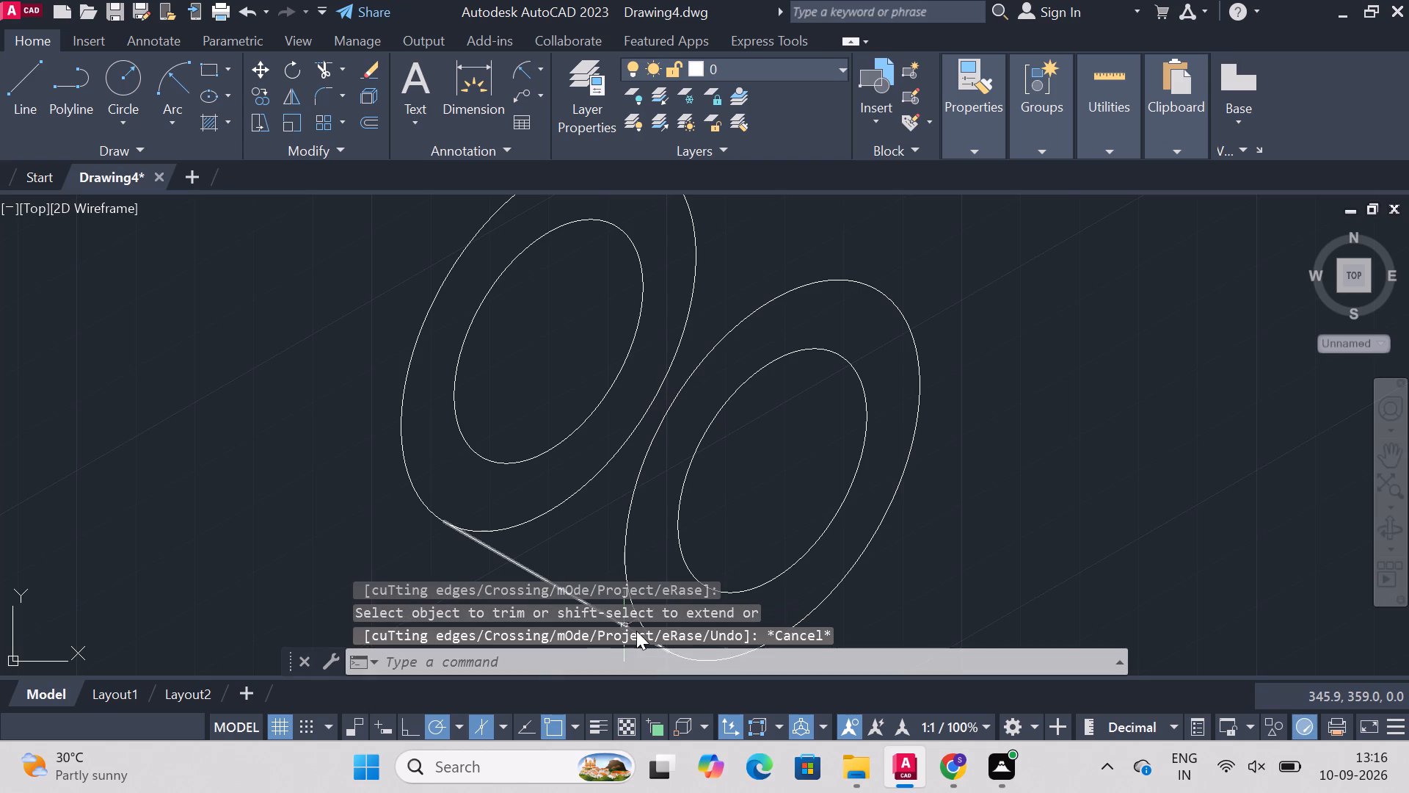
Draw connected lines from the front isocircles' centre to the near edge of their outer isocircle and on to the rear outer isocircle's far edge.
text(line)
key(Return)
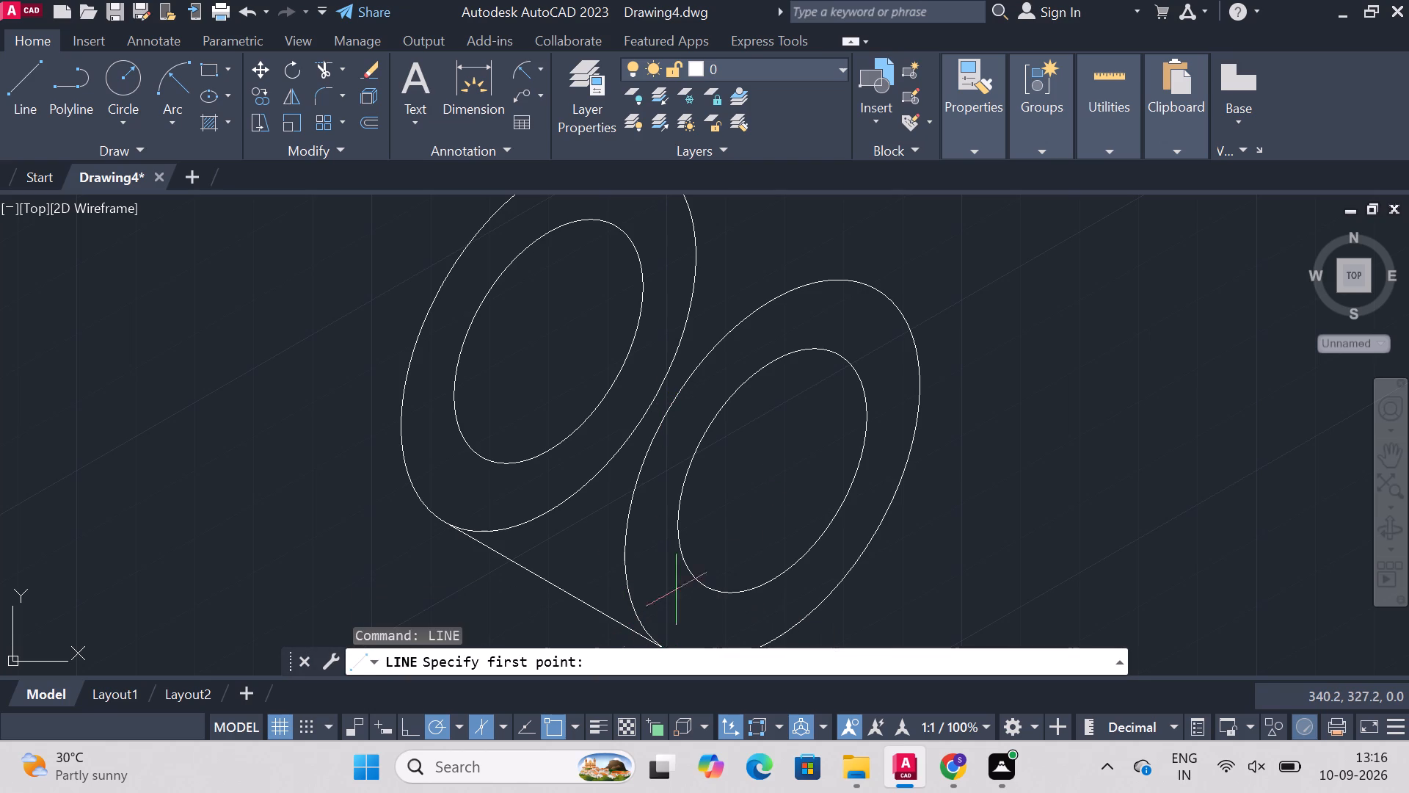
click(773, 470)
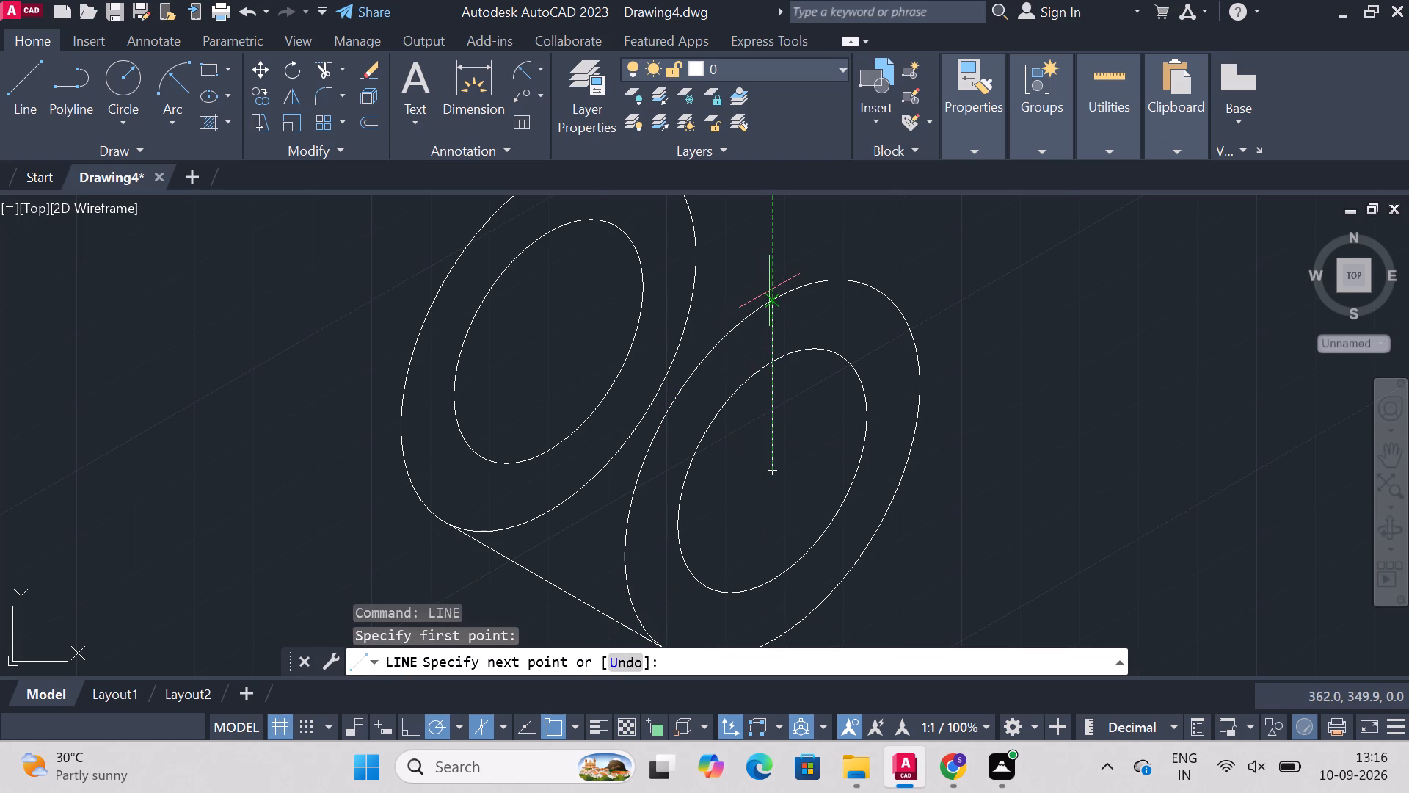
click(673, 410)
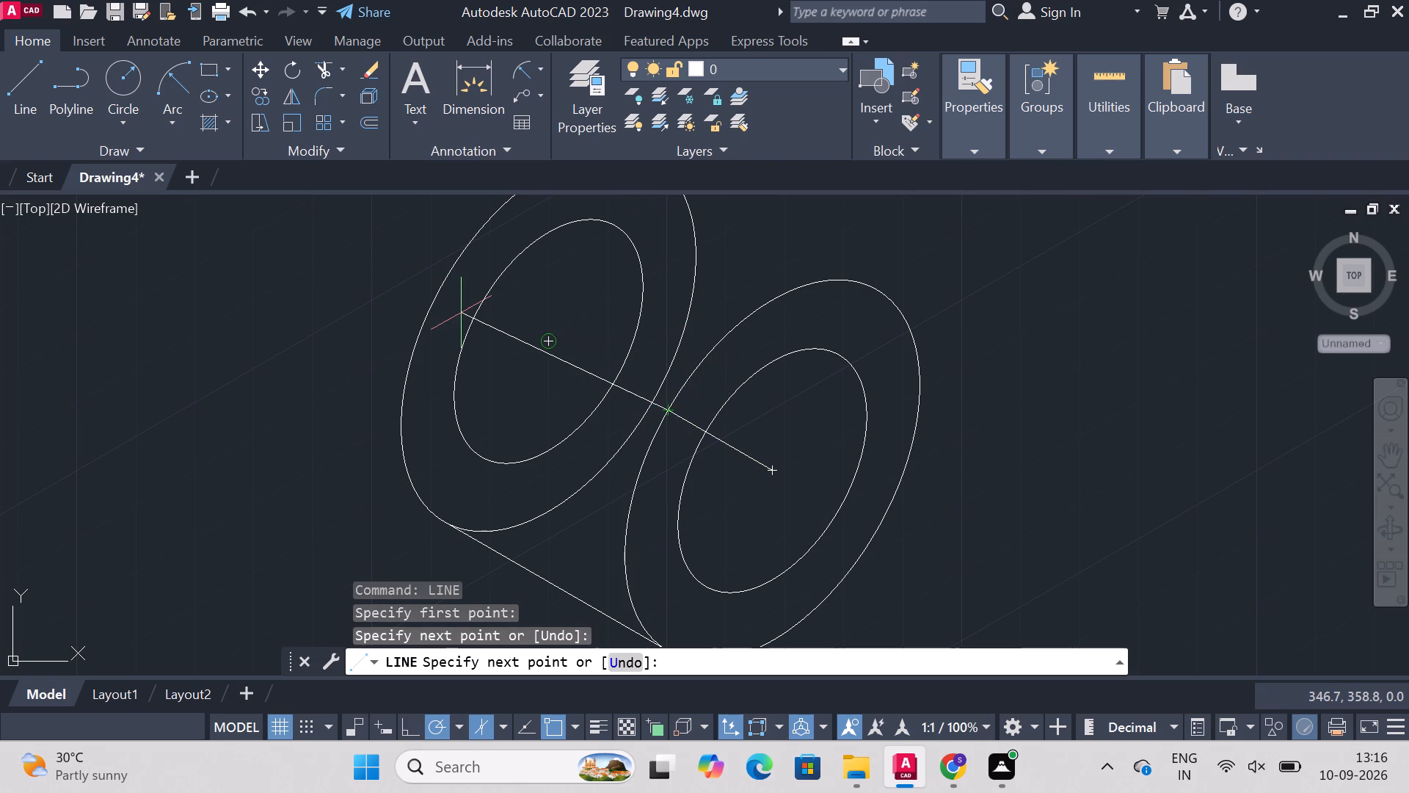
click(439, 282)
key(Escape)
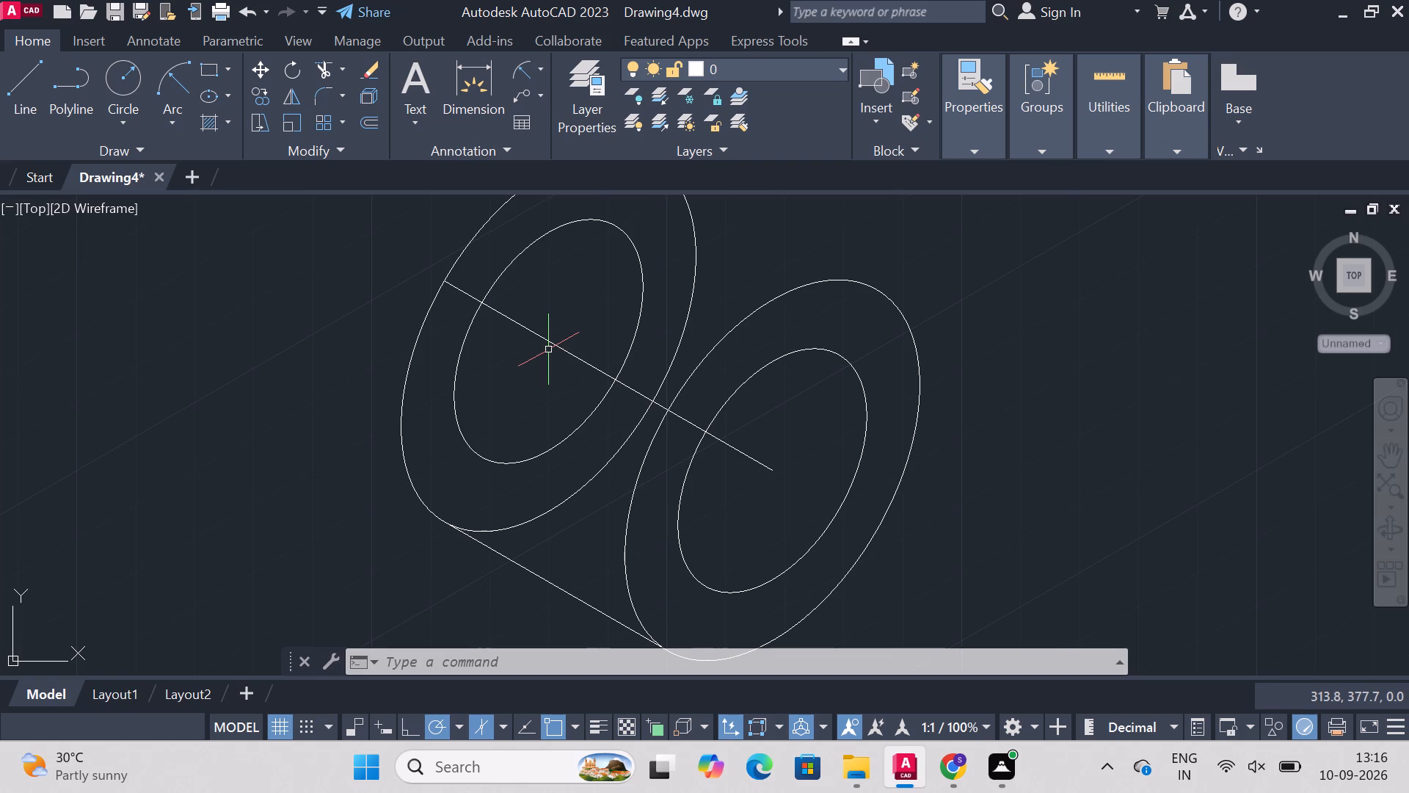
Draw a construction line from the front isocircles' centre to the upper edge of their outer isocircle.
text(line)
key(Return)
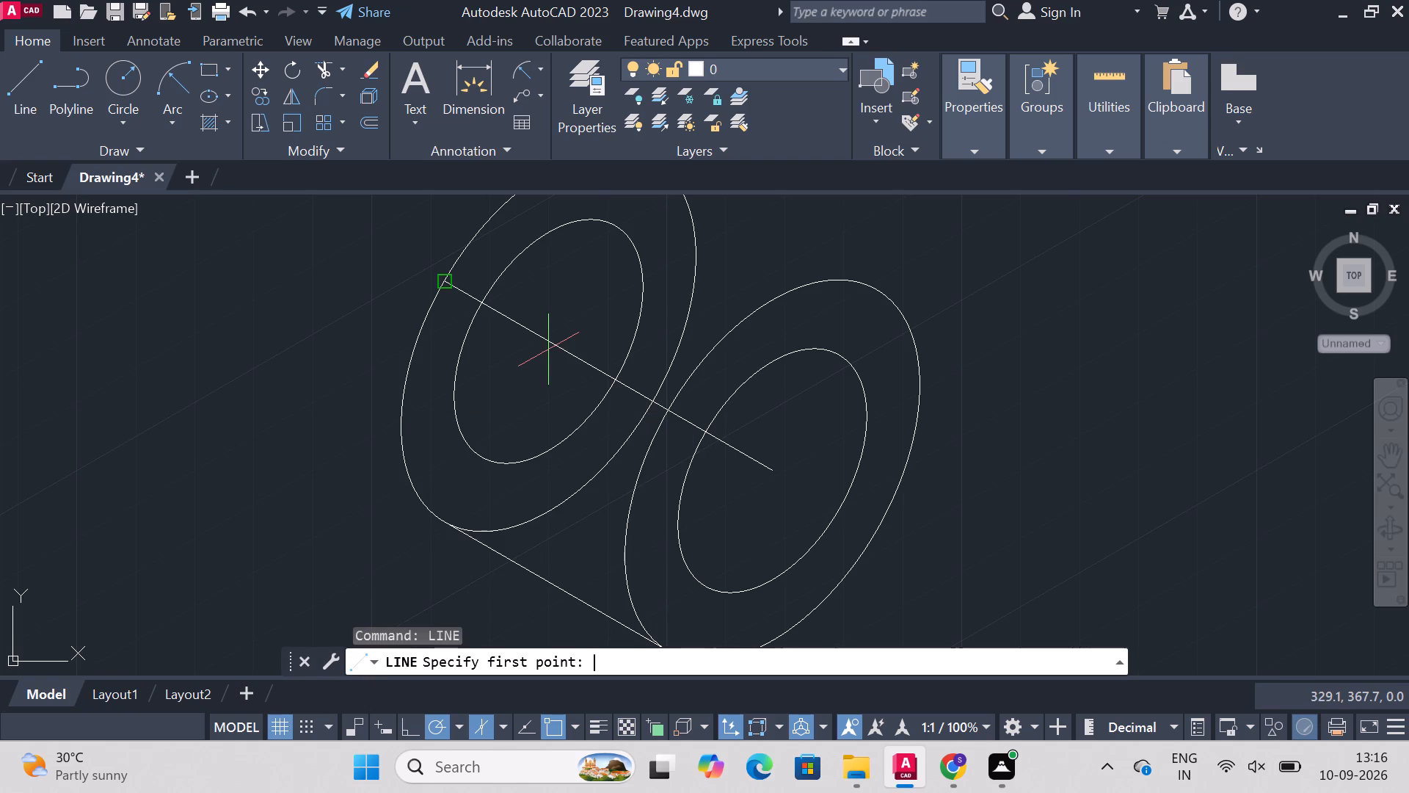
click(776, 472)
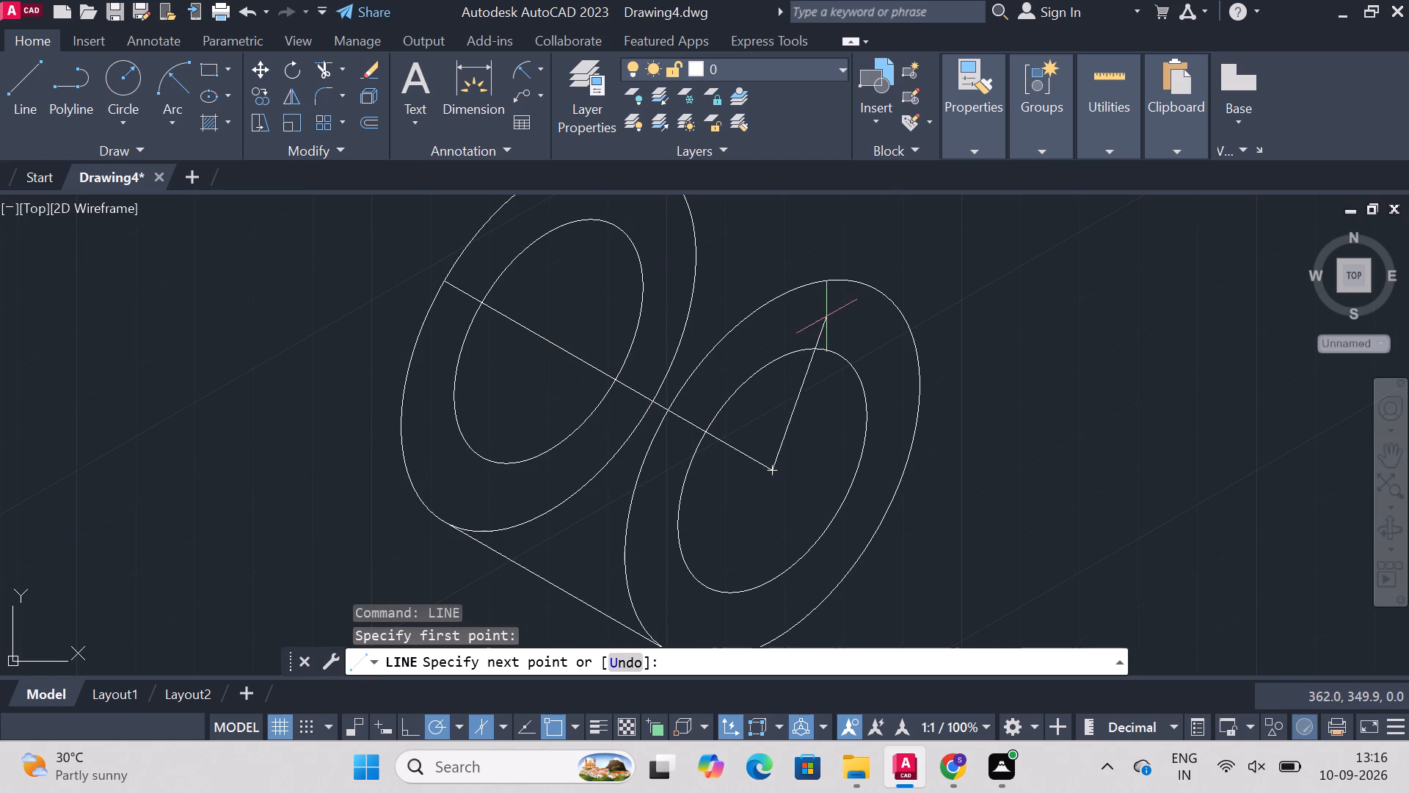
click(872, 292)
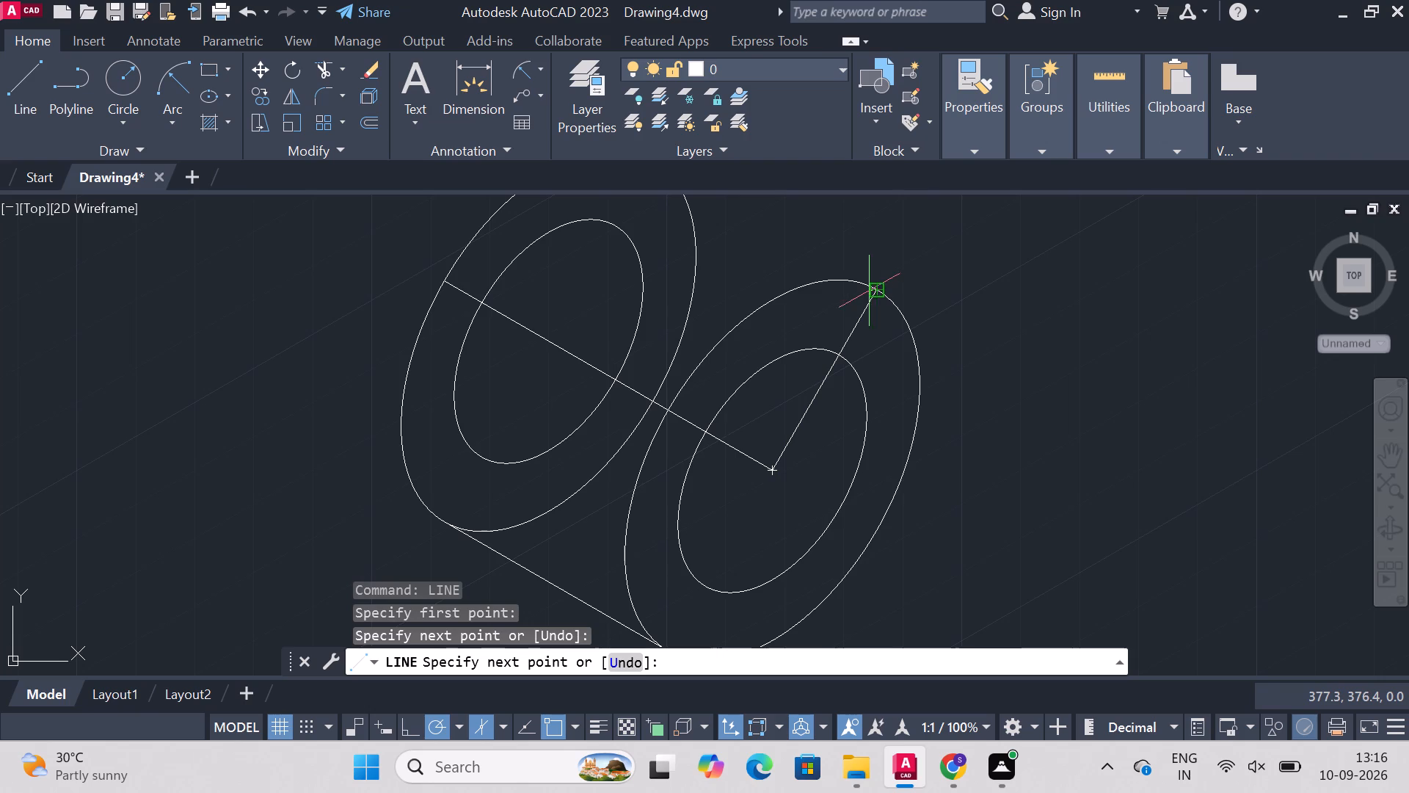
key(Escape)
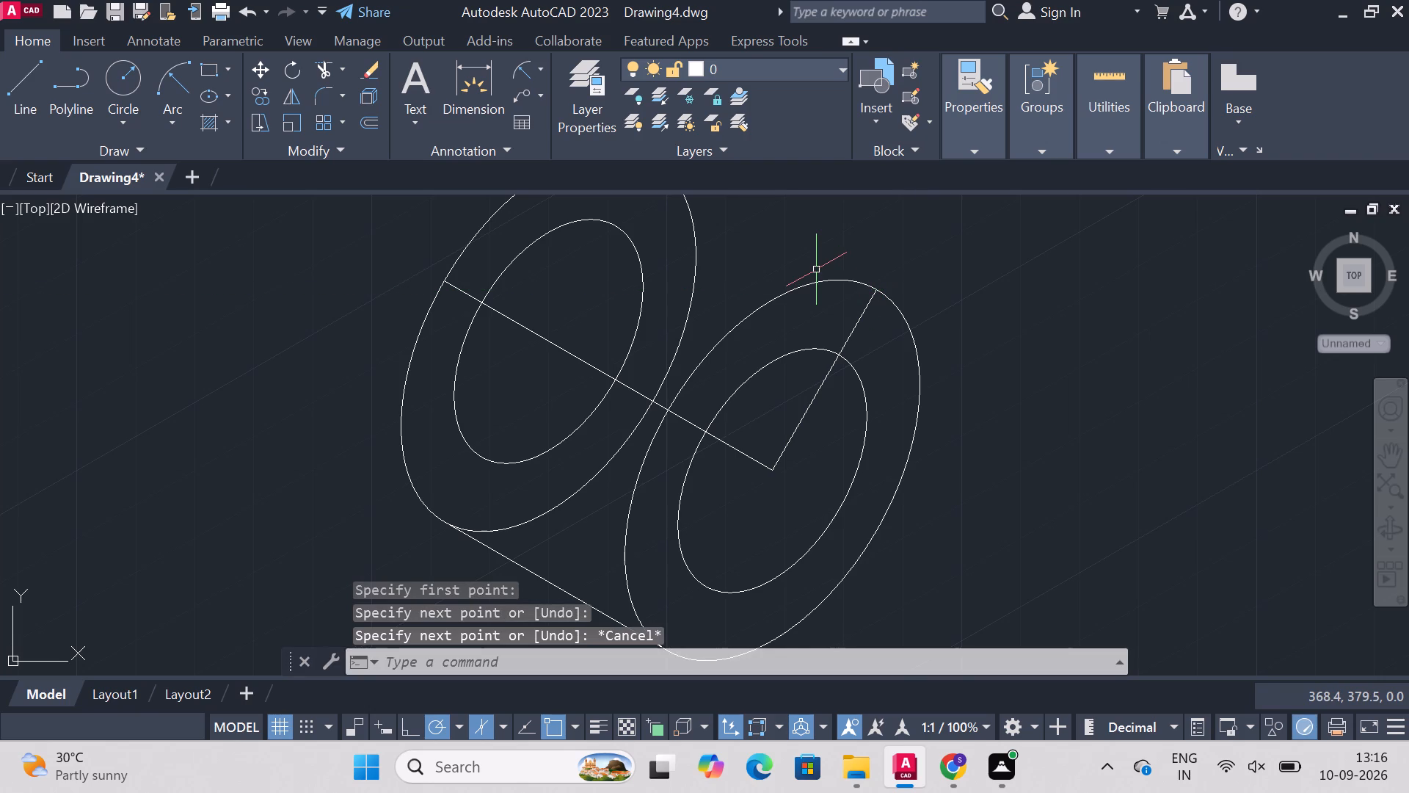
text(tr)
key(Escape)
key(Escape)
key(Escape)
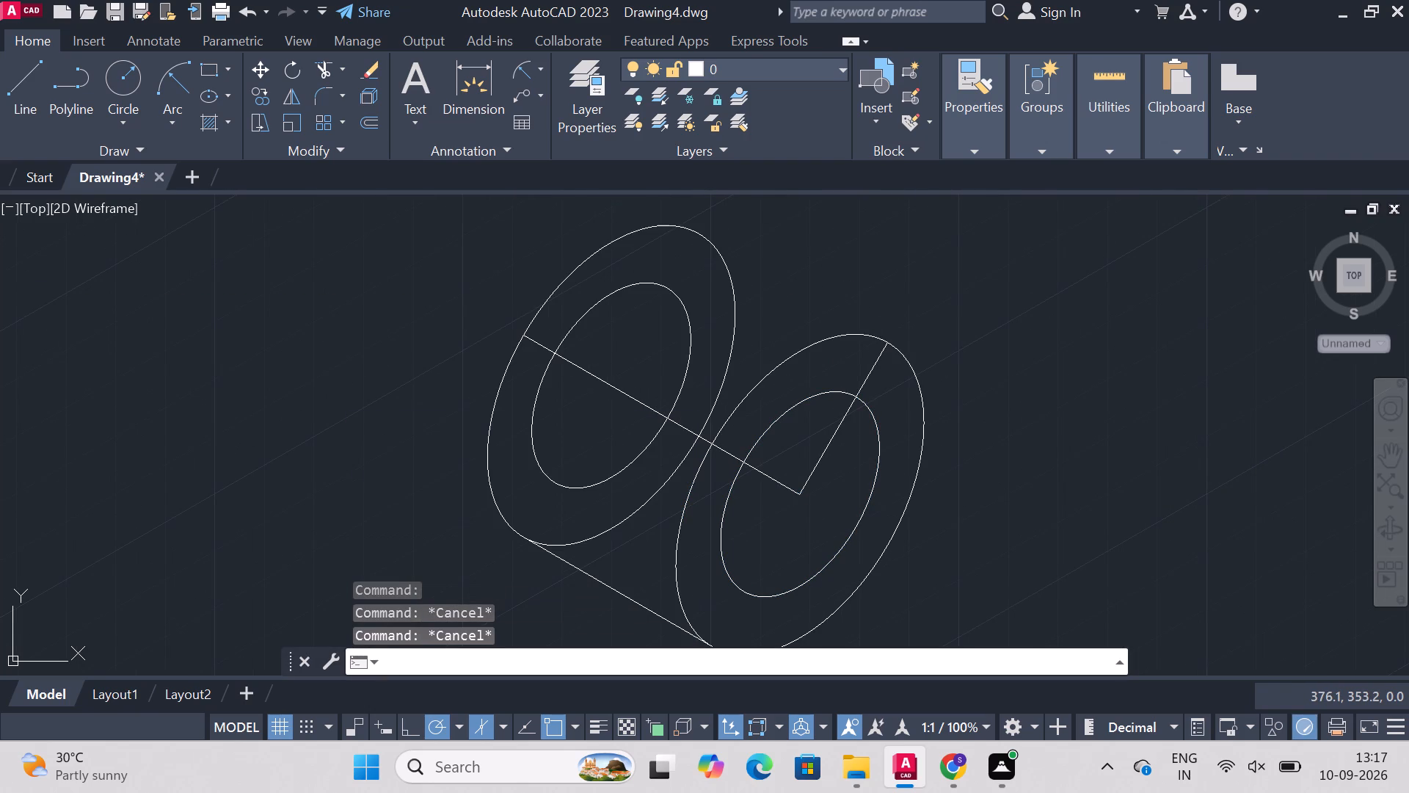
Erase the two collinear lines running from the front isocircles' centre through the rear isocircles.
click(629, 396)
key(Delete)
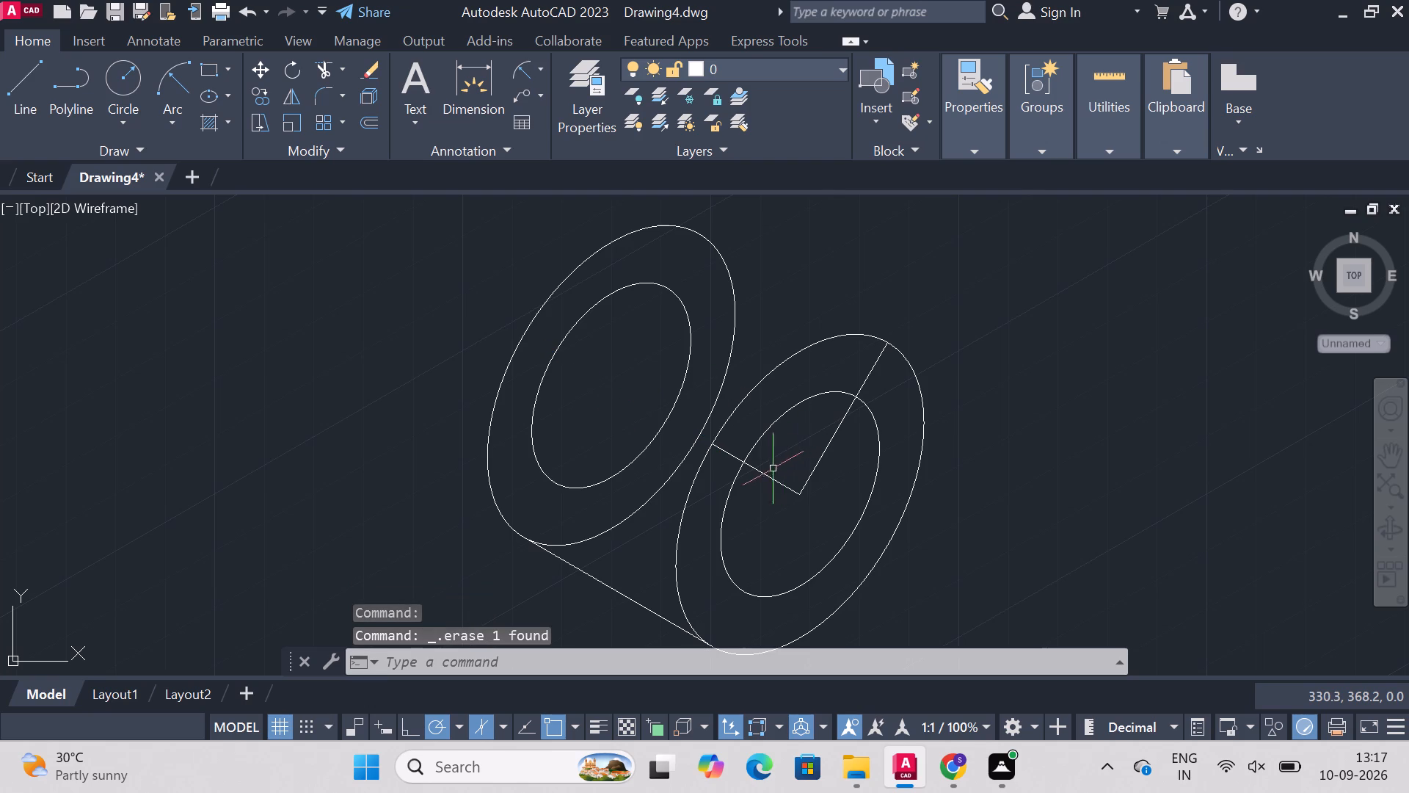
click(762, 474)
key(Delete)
Draw the boss's upper edge line from the front radial line's outer end to the rear outer isocircle's upper edge.
text(line)
key(Return)
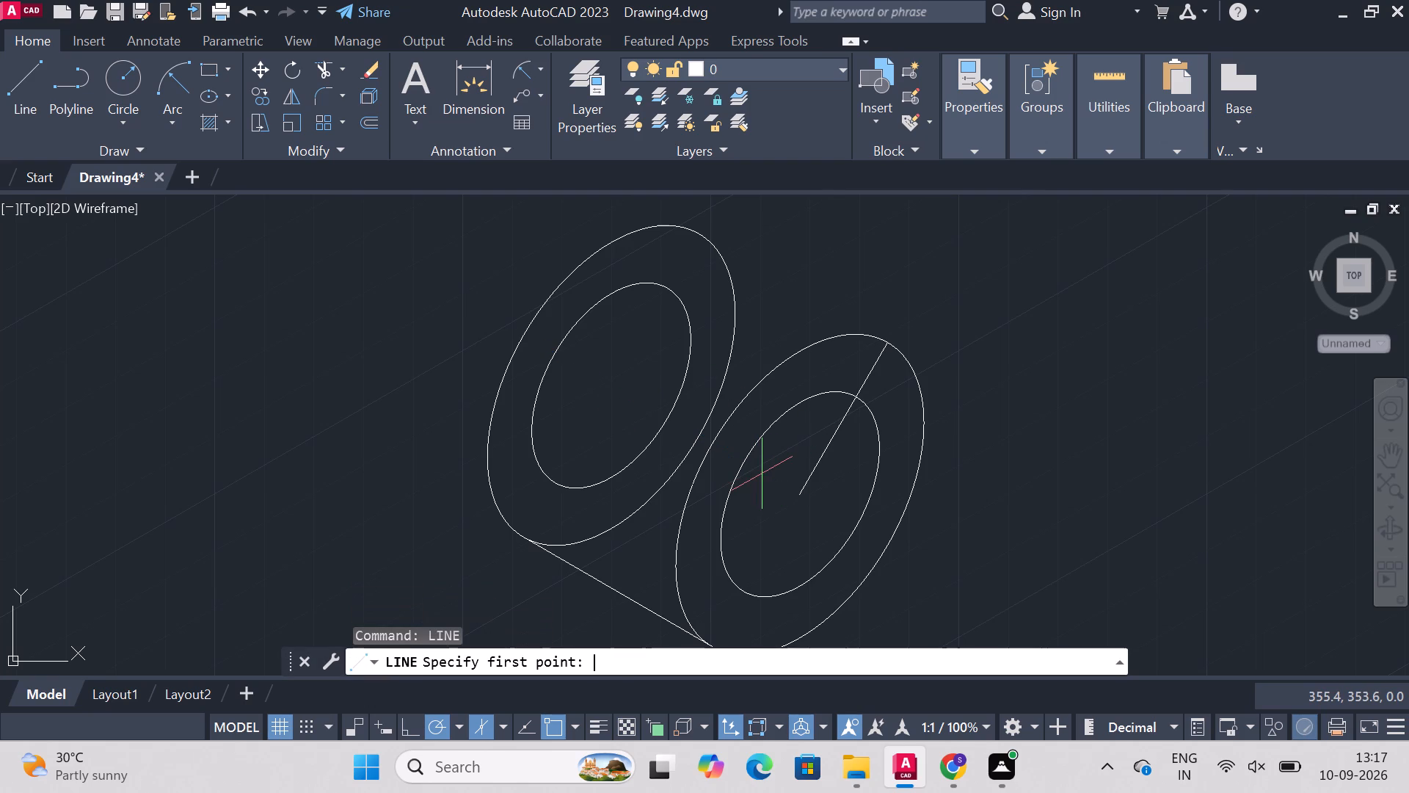
click(890, 347)
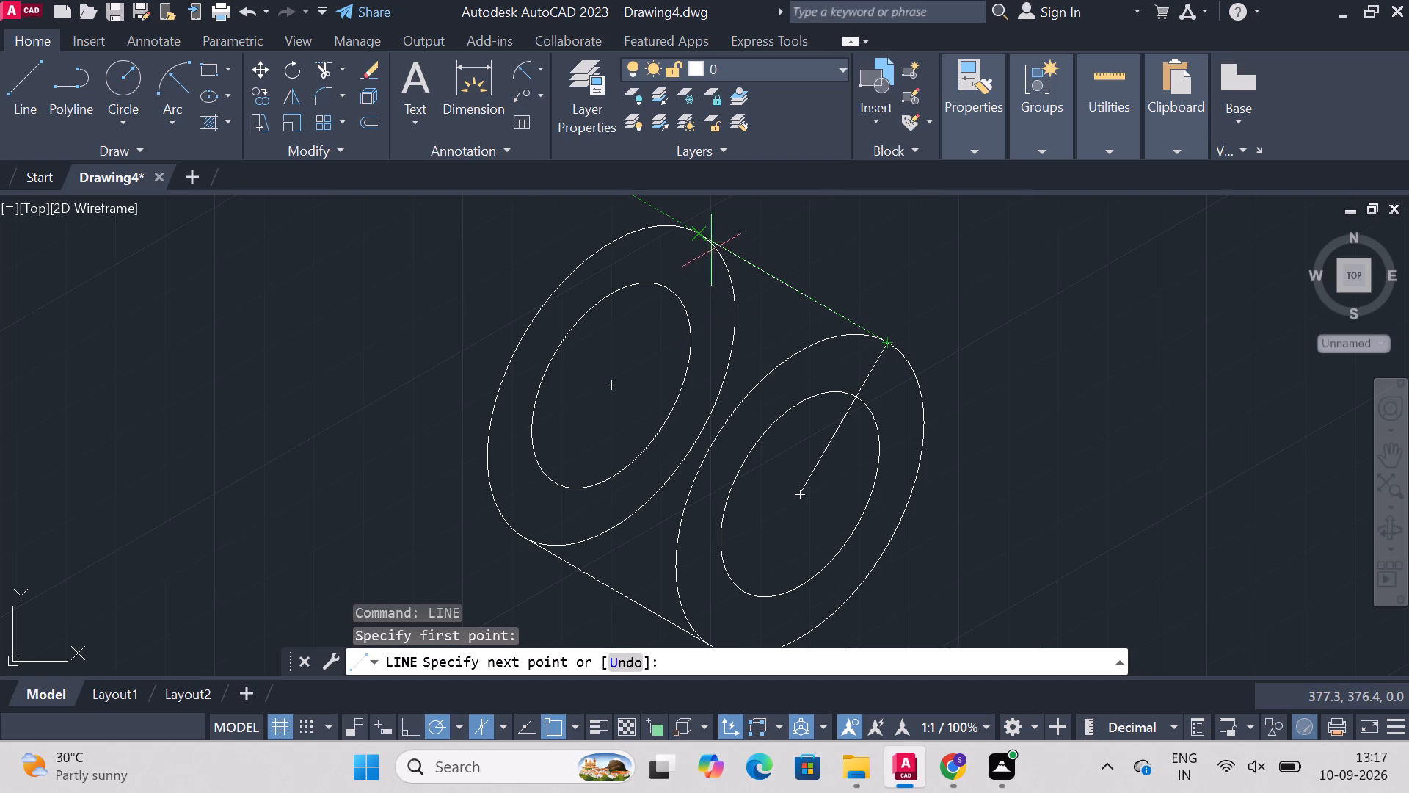
click(693, 230)
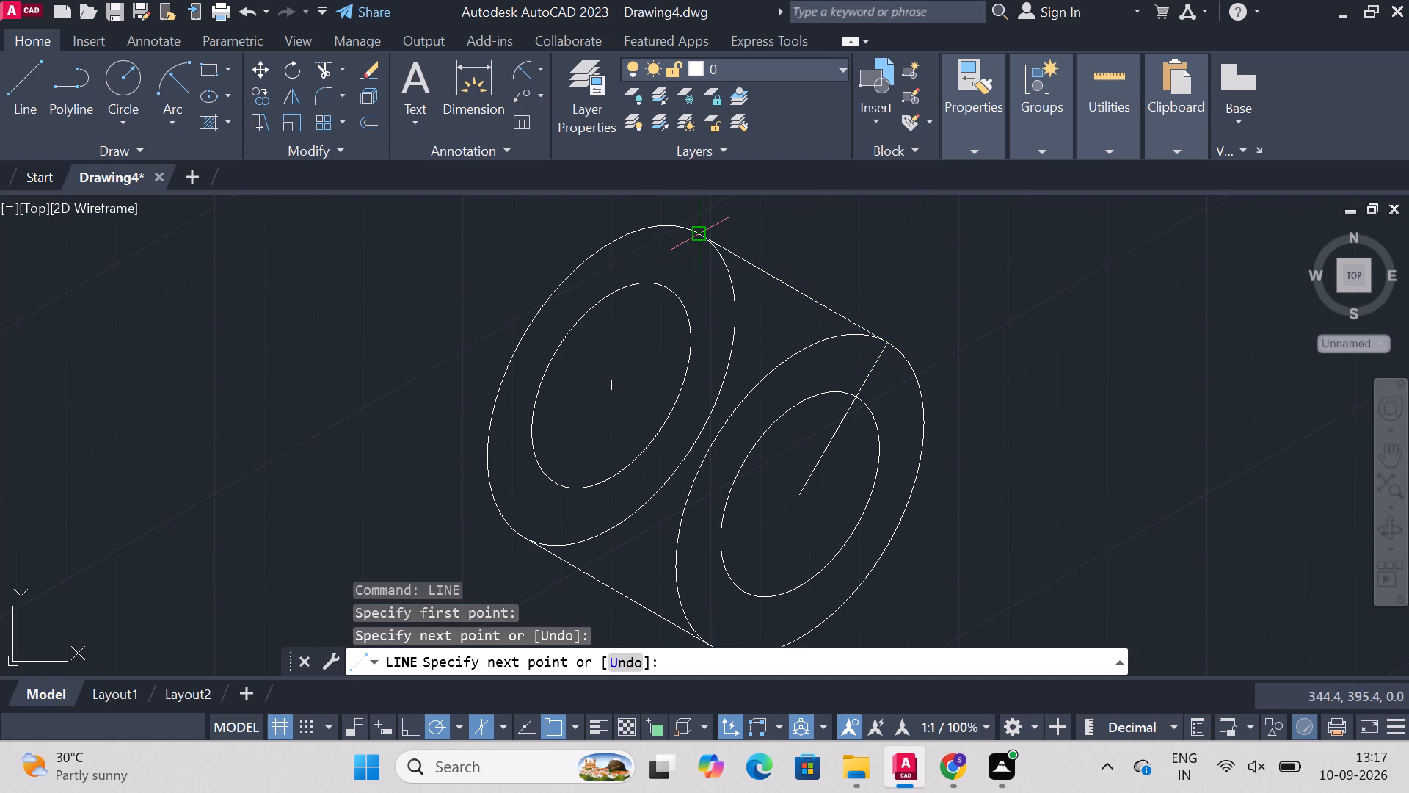
key(Escape)
Trim away both portions of the radial line inside the front isocircles.
text(trim)
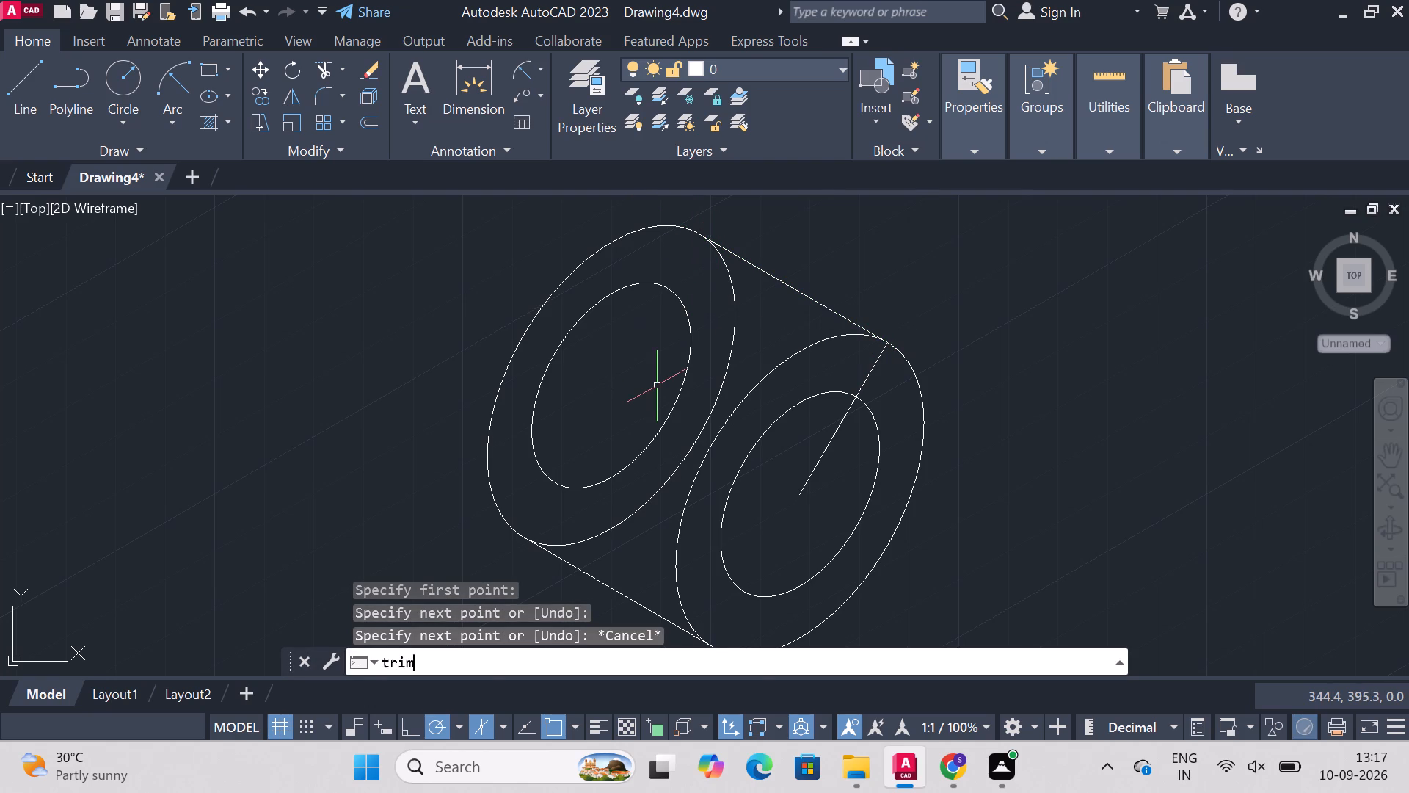
key(Return)
click(831, 441)
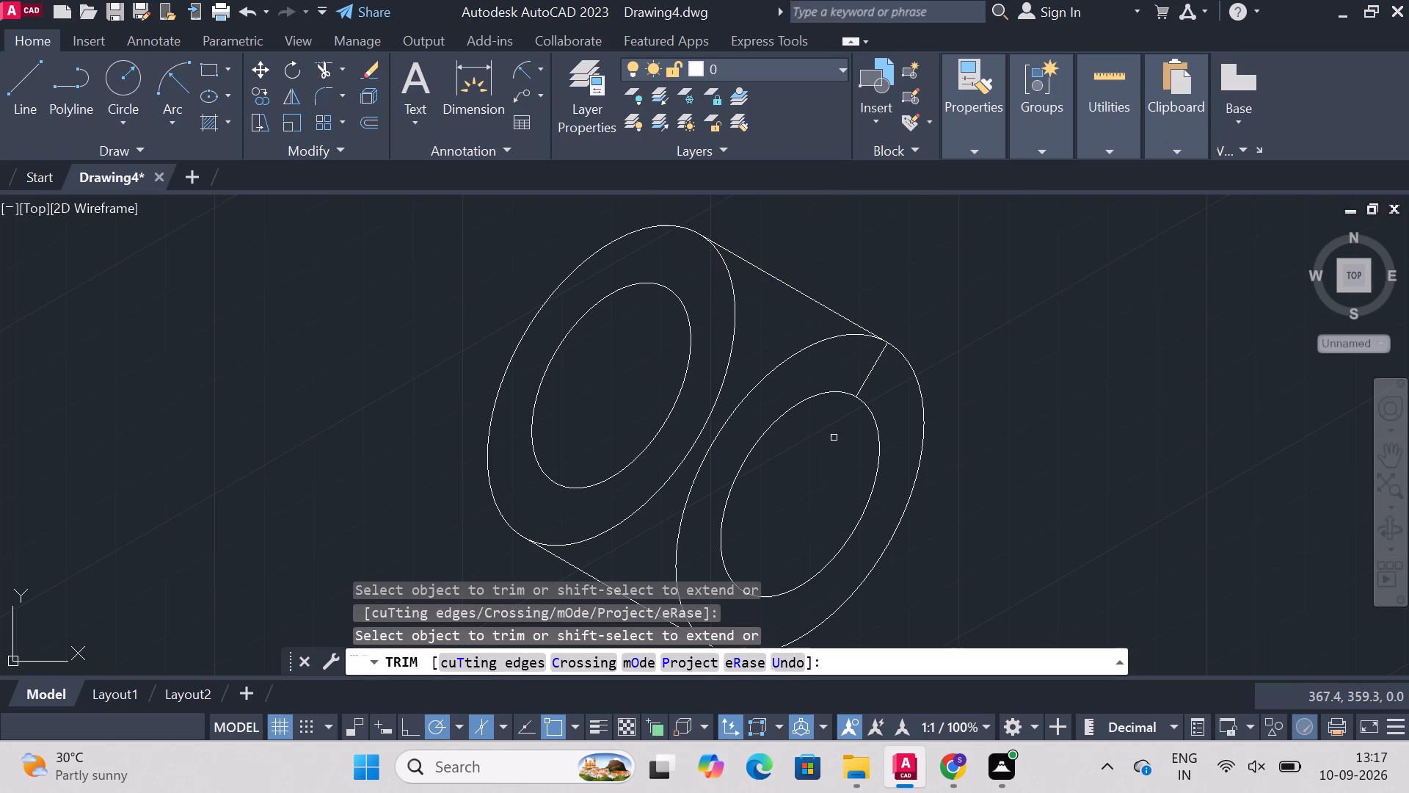
click(875, 371)
key(Escape)
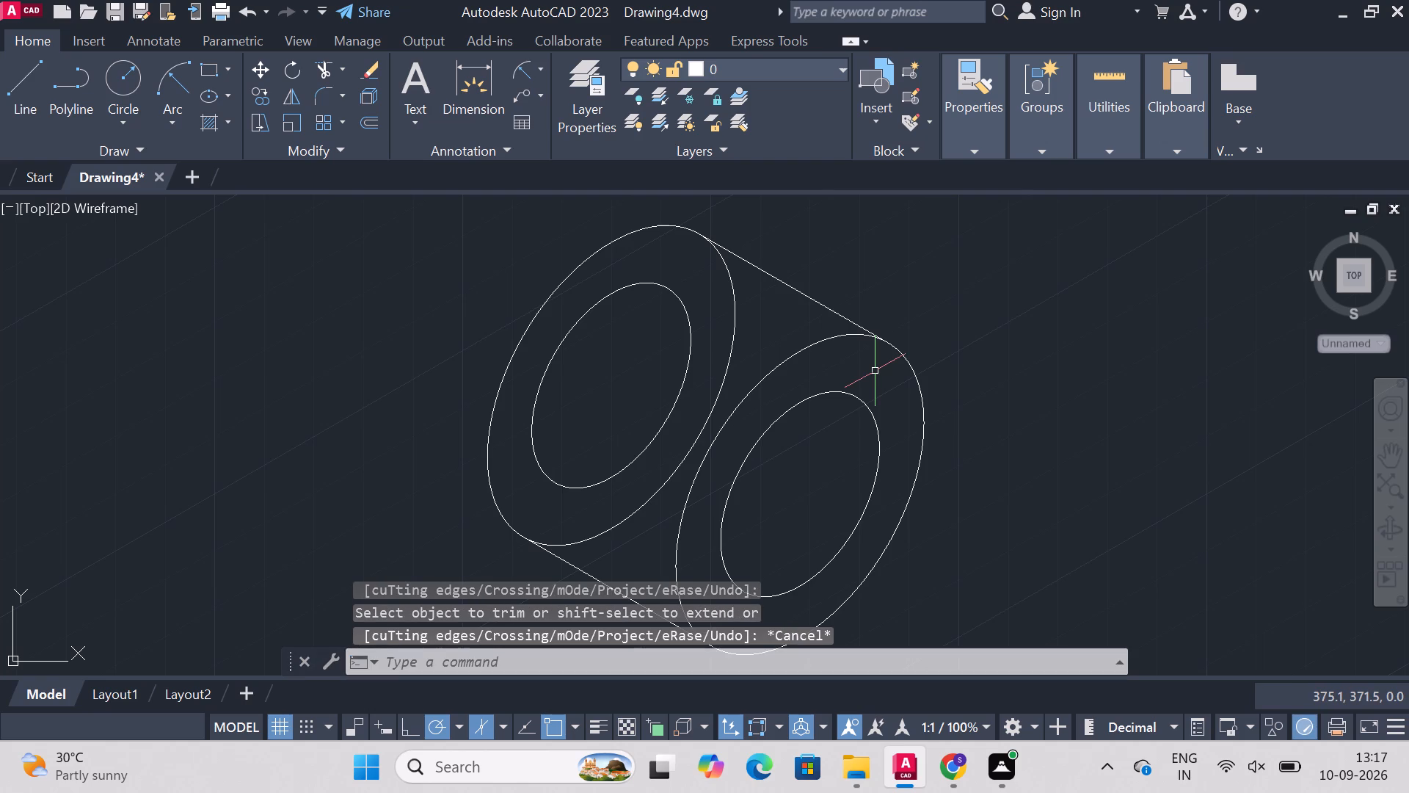
key(Escape)
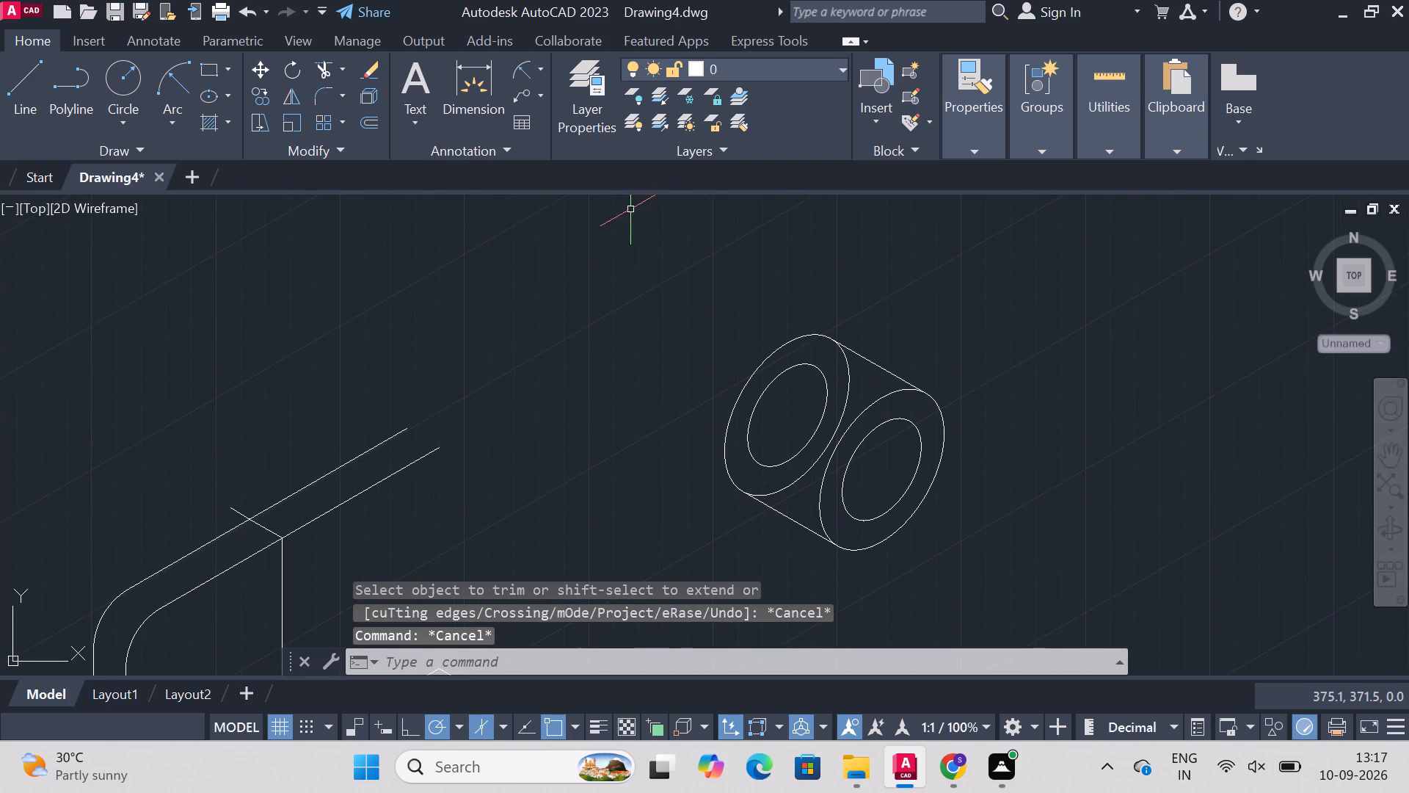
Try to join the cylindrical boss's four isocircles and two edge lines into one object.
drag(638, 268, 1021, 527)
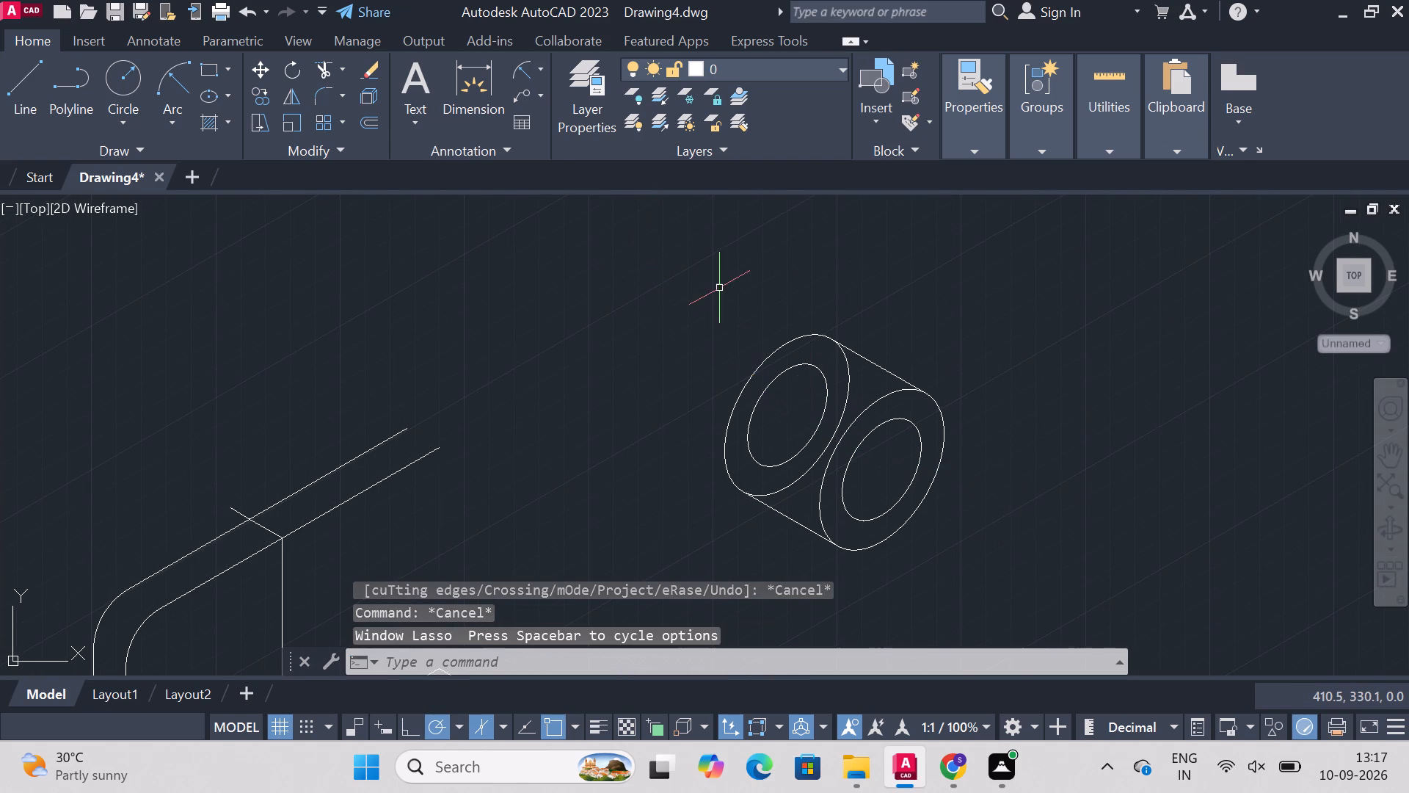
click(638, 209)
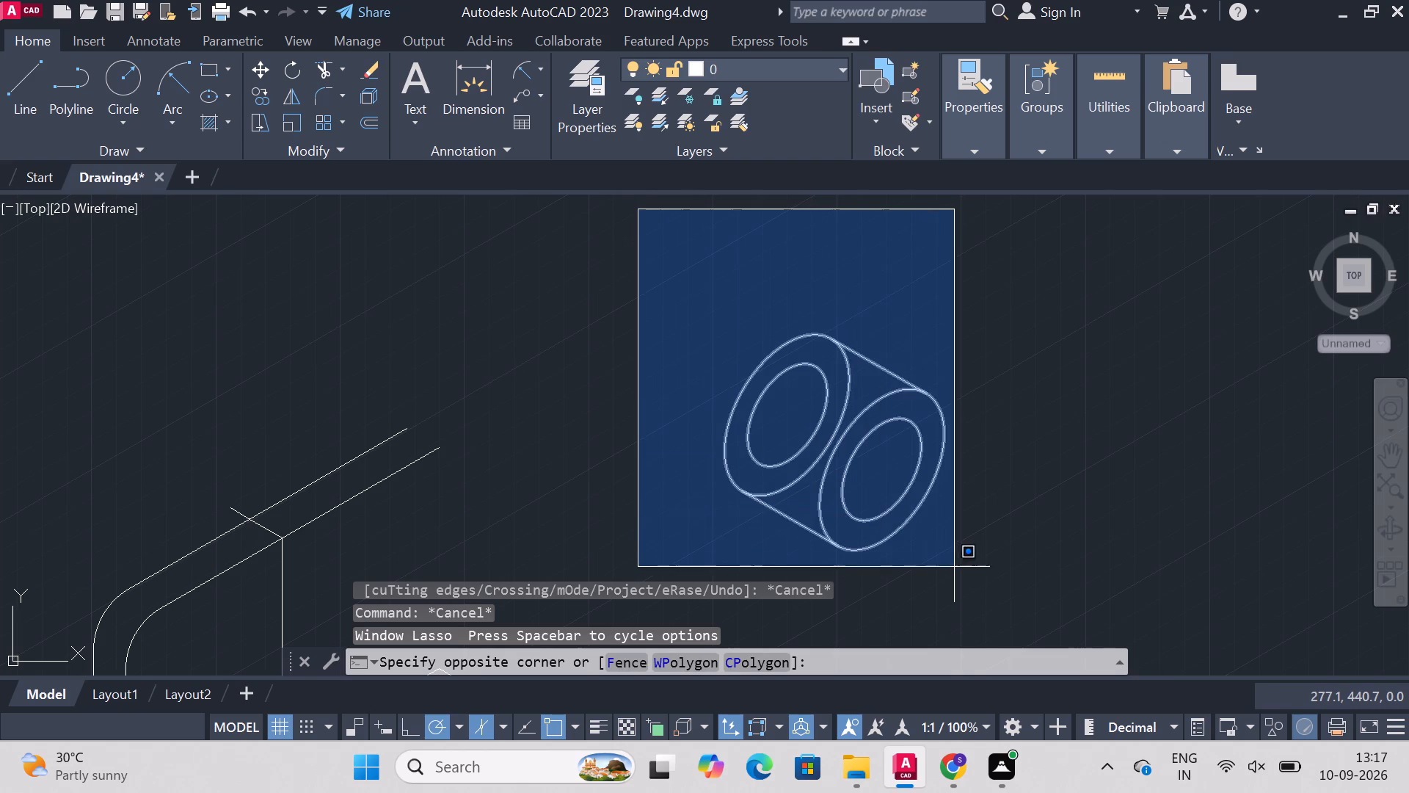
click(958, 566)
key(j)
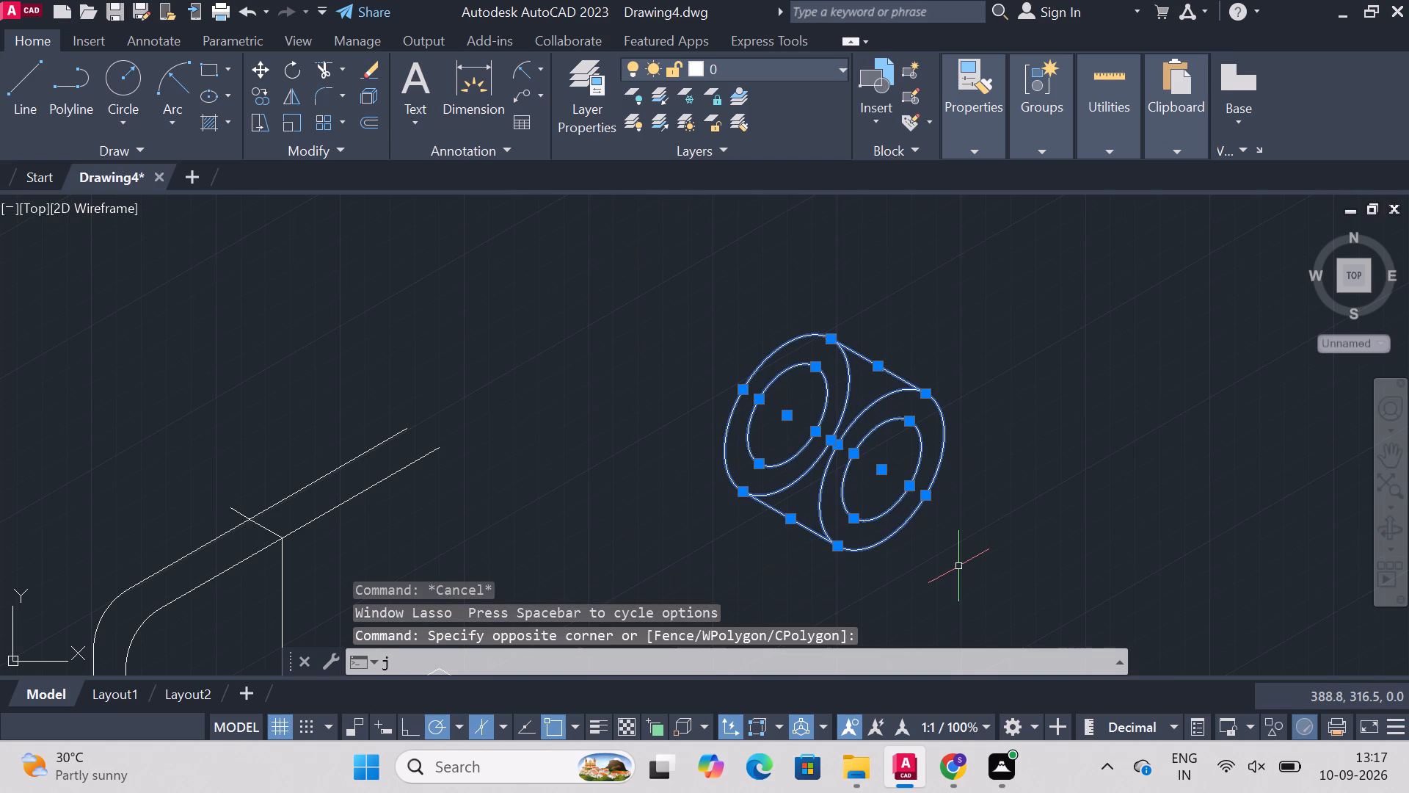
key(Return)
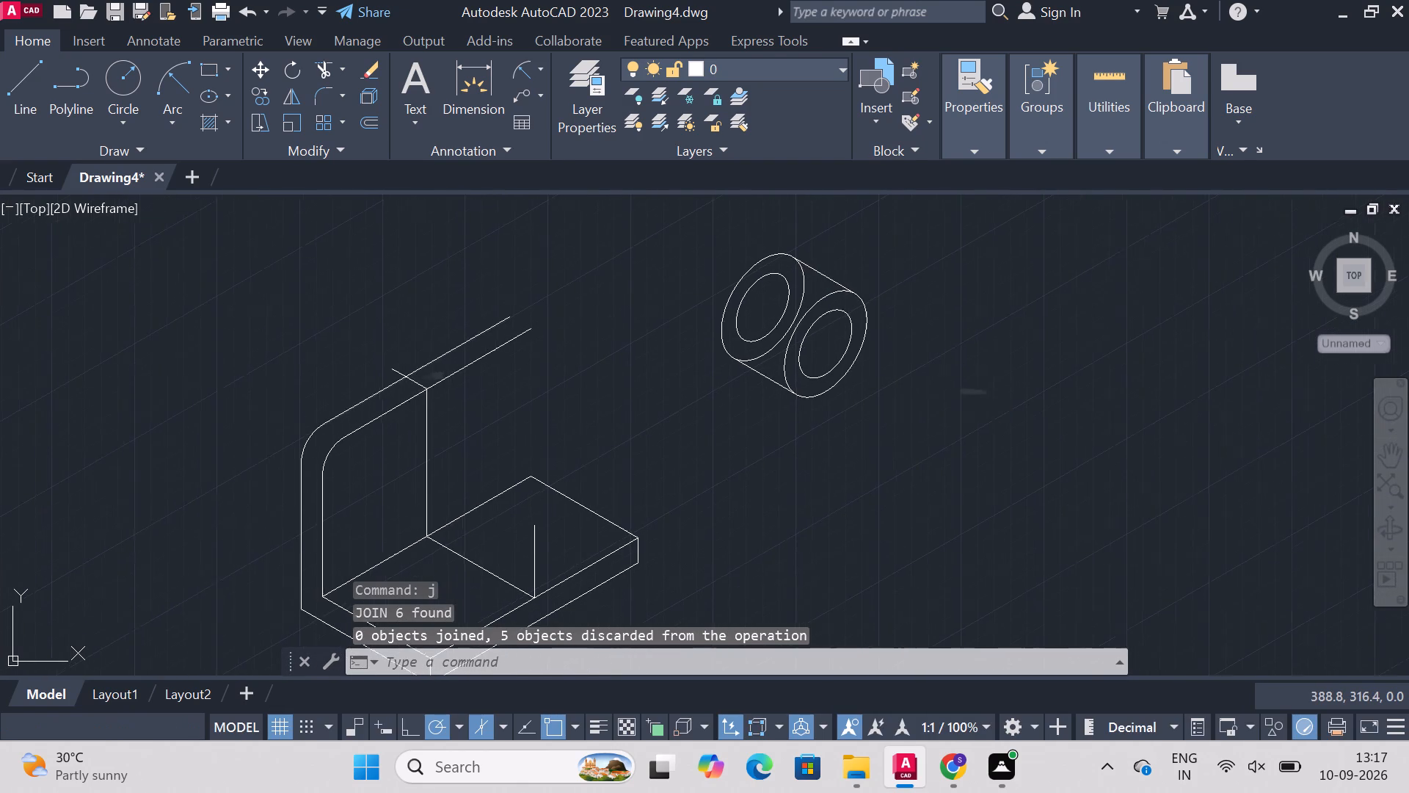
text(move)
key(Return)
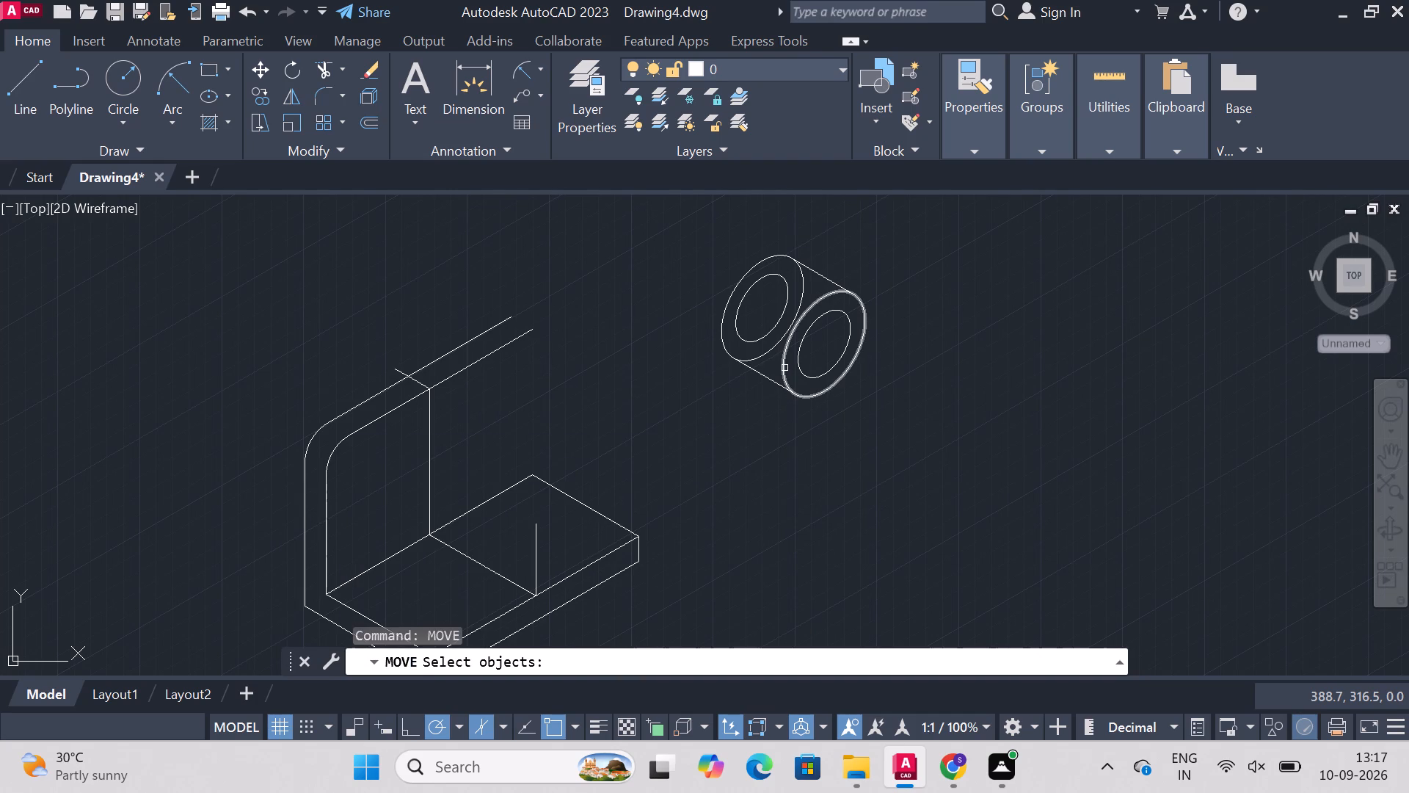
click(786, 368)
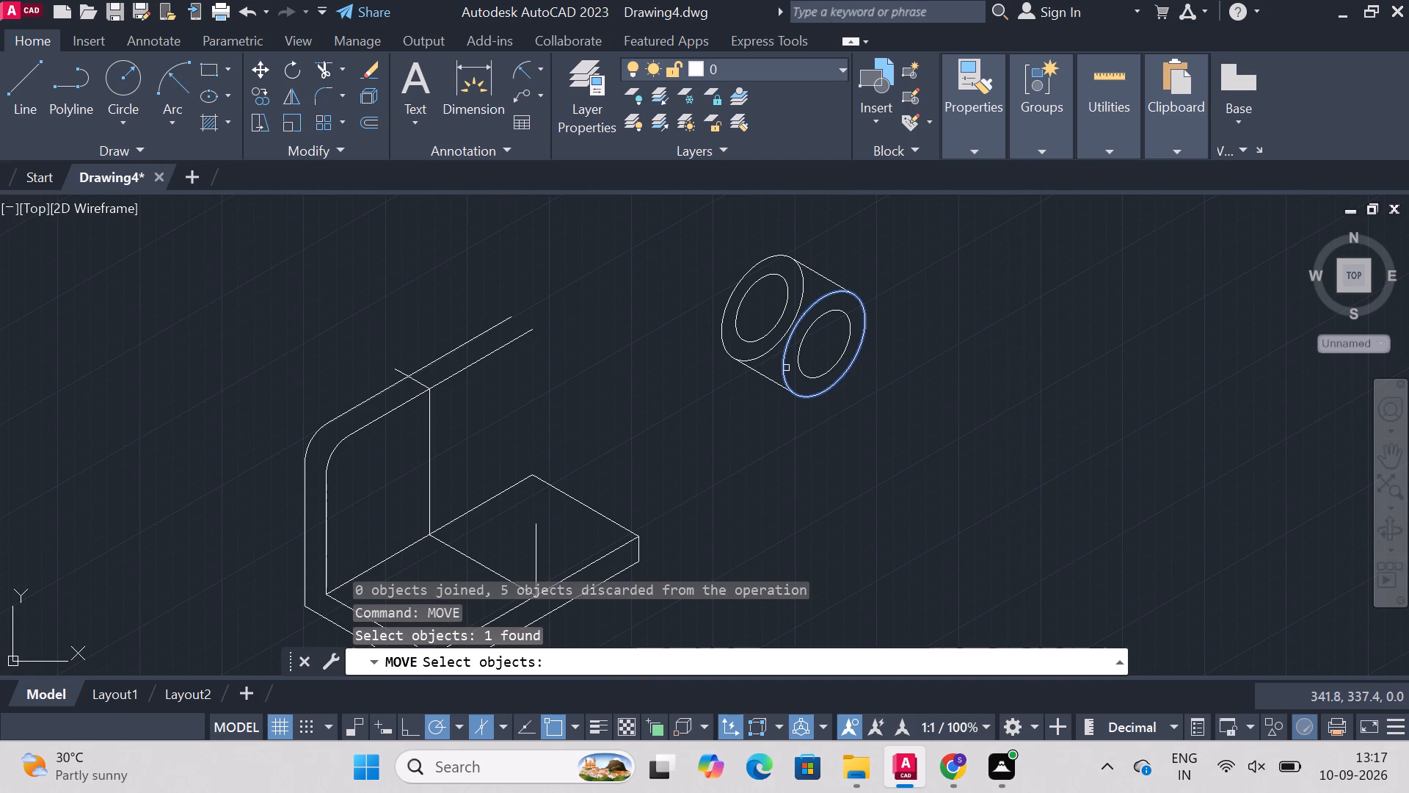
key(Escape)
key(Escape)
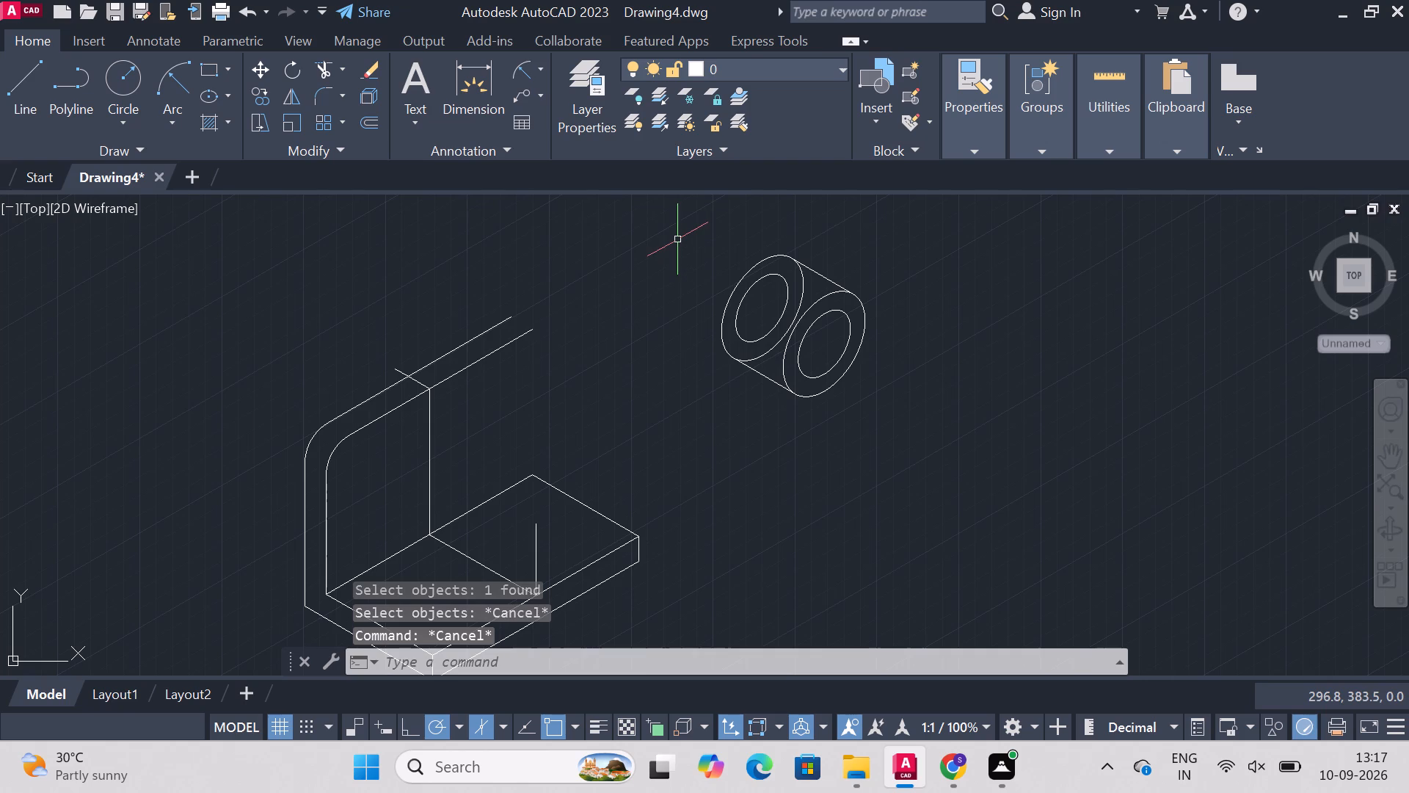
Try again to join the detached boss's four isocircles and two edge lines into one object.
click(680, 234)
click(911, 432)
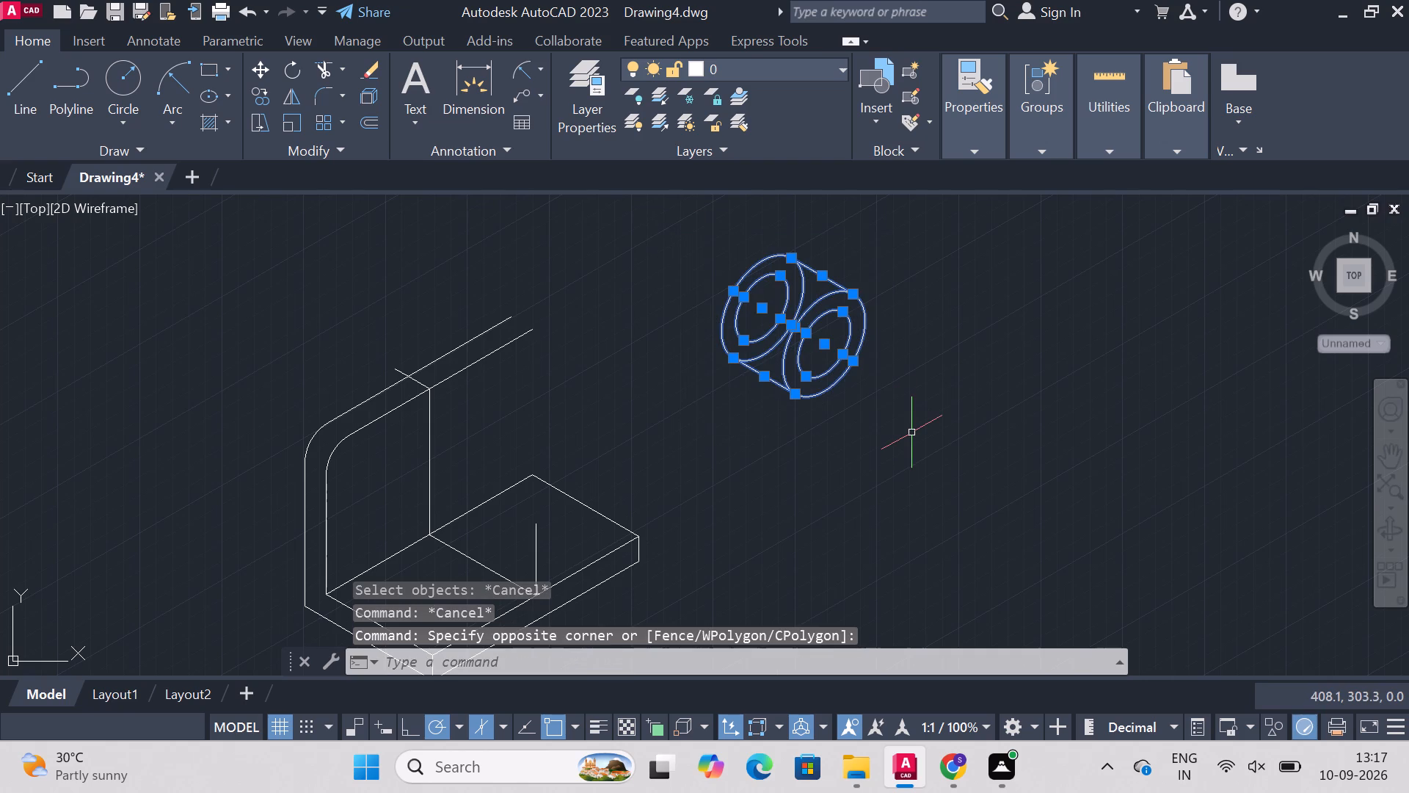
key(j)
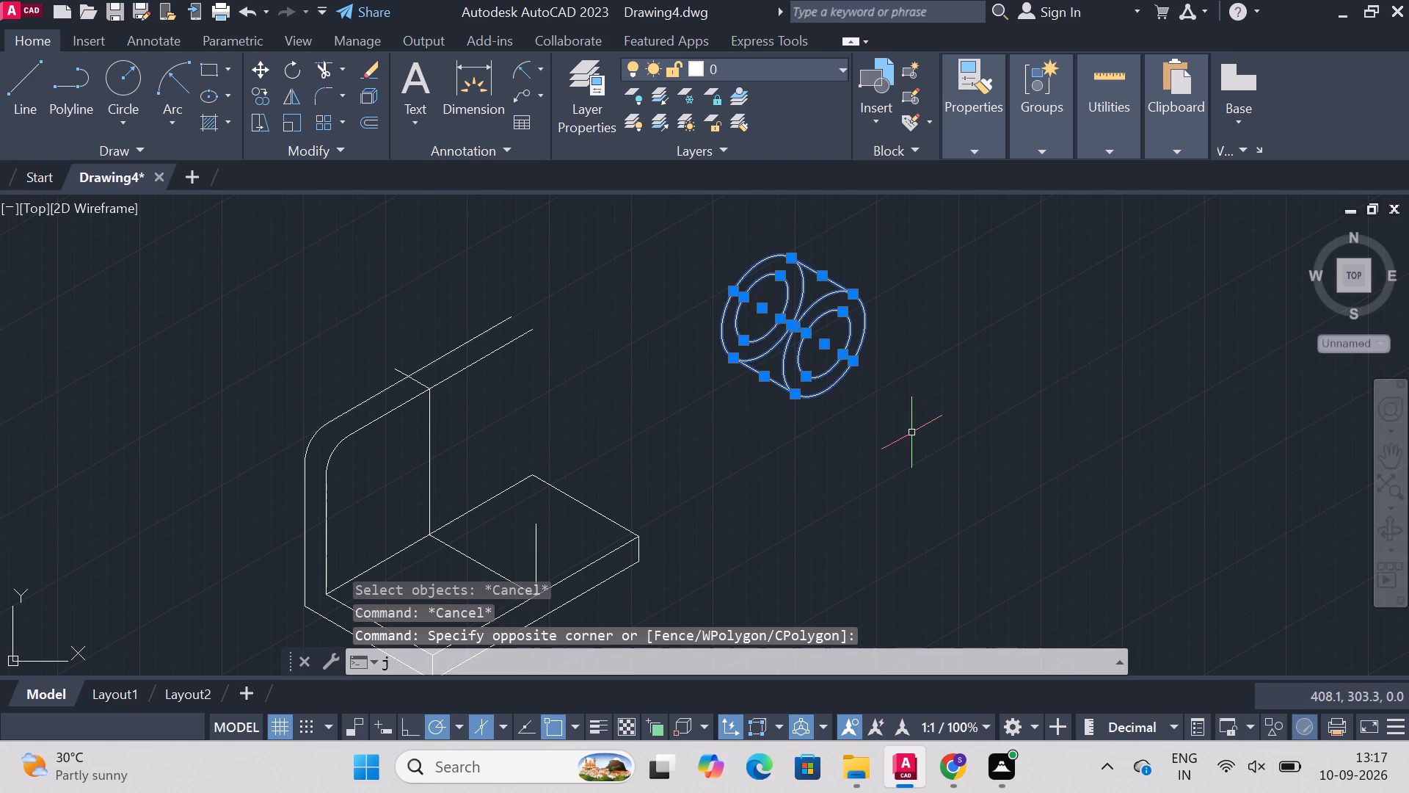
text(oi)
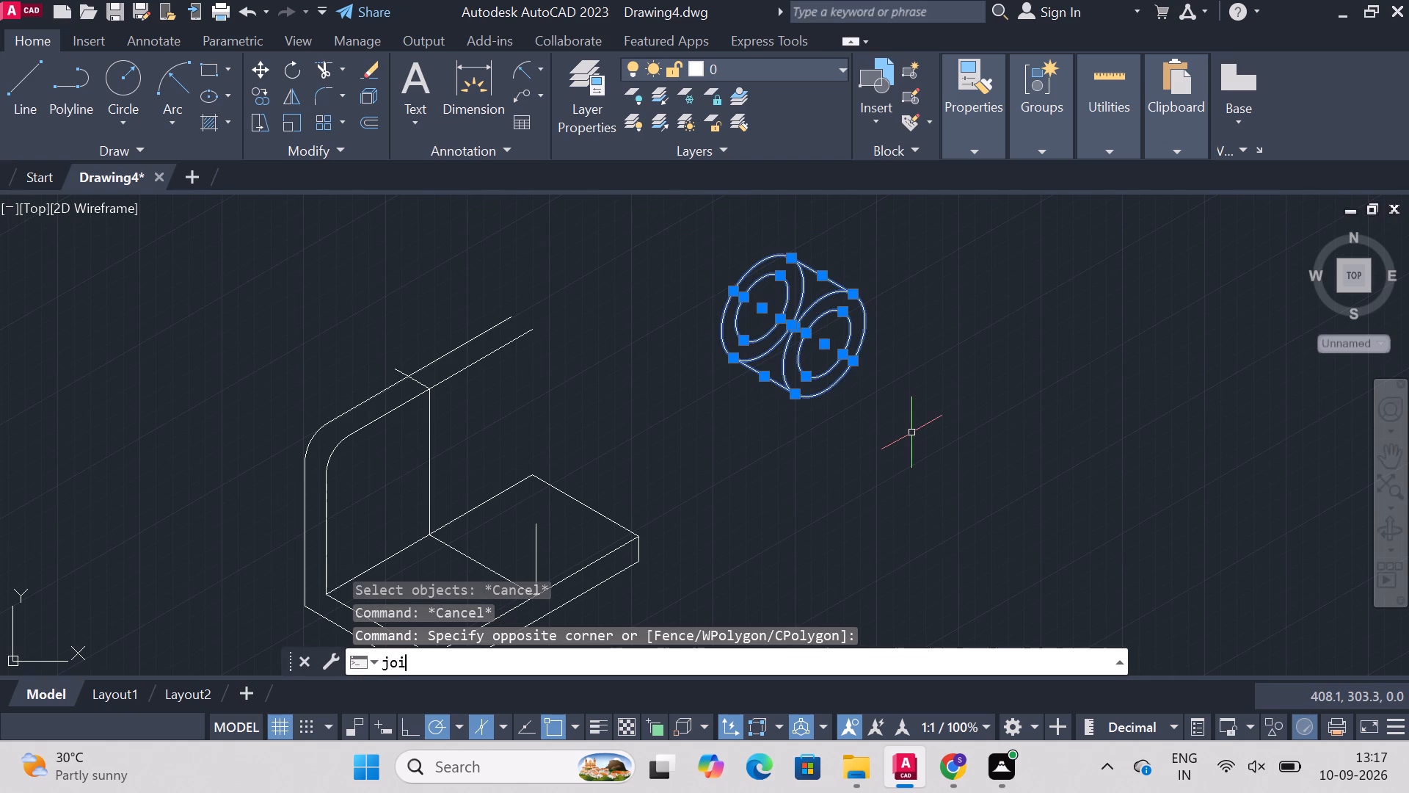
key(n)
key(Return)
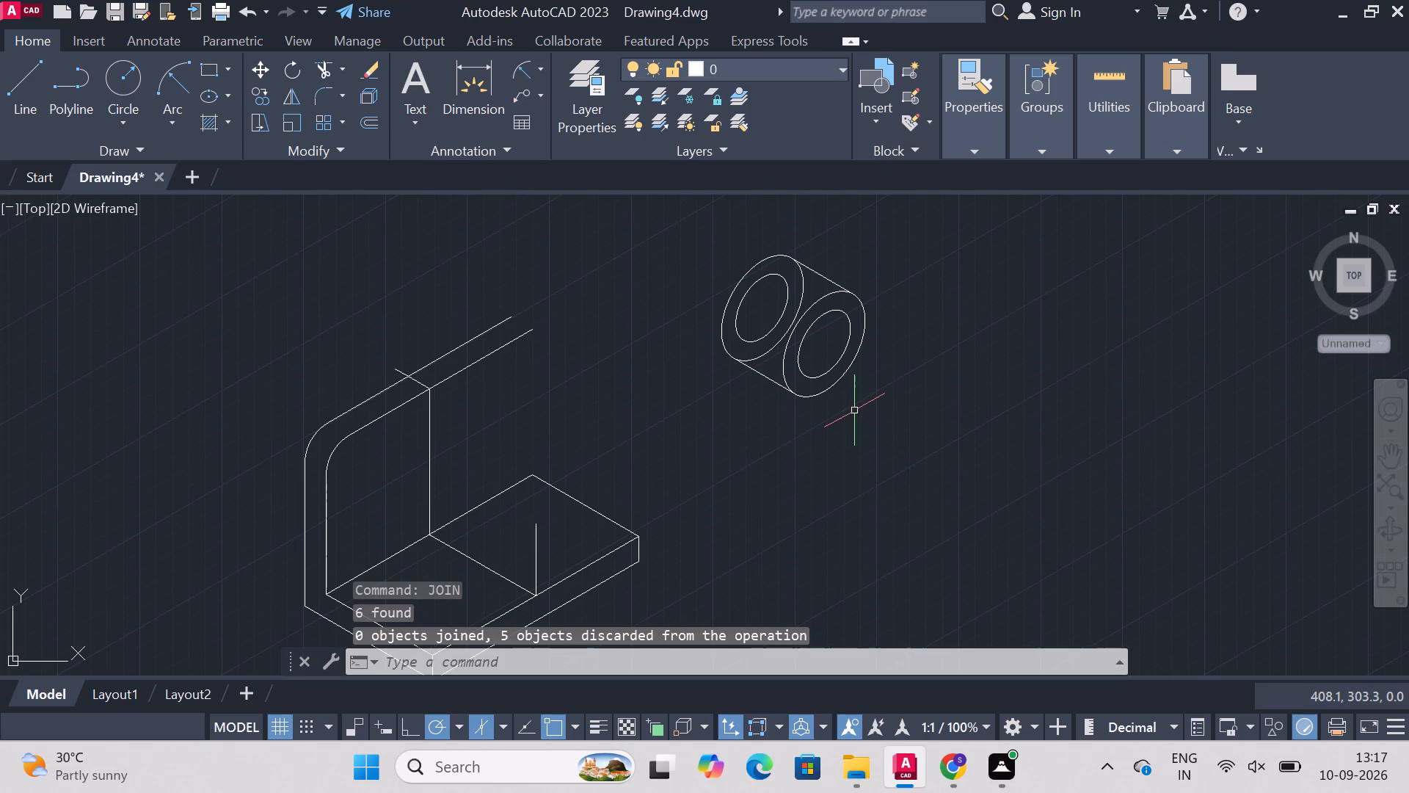
Move the boss's front outer isocircle by its centre to the top end of the short vertical line on the base plate.
click(784, 366)
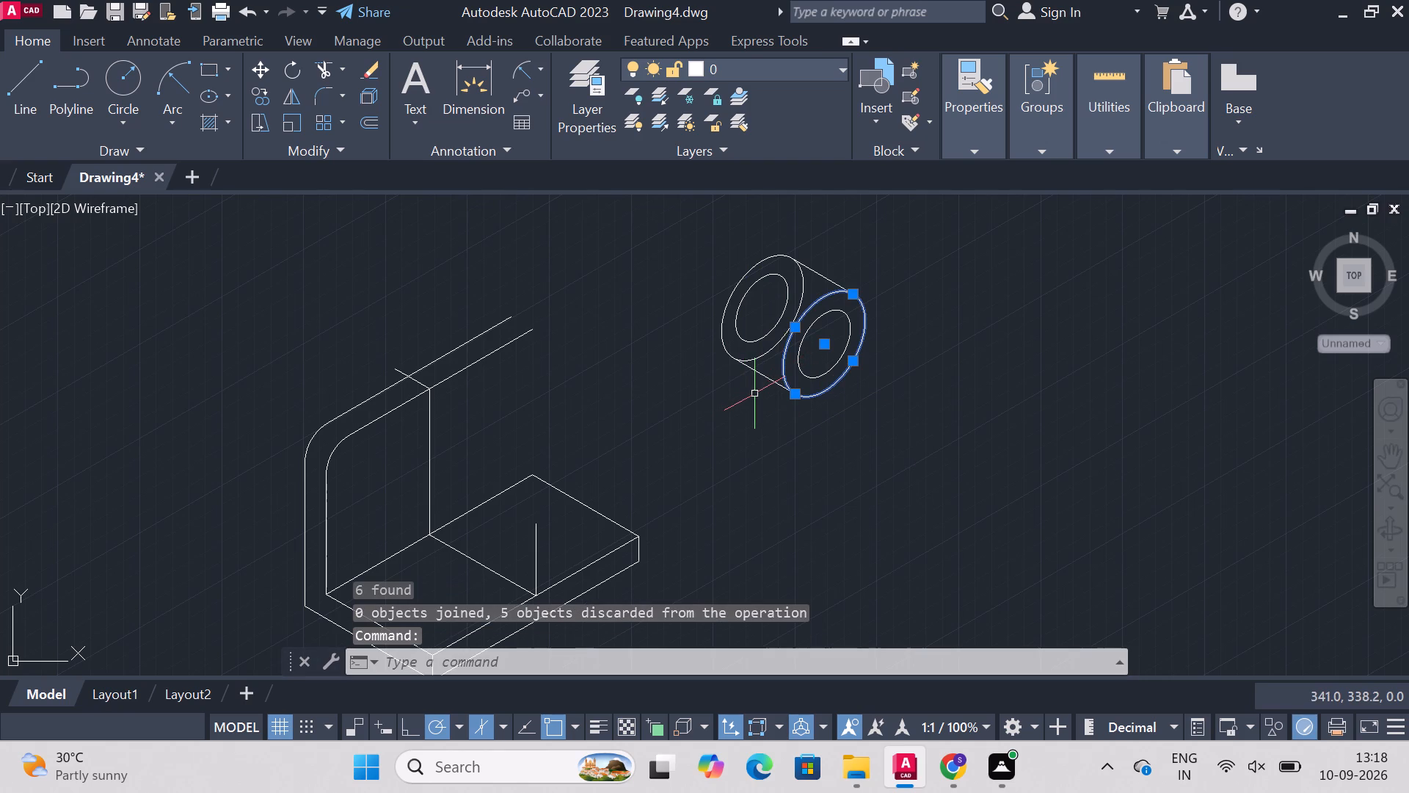
text(mo)
text(ve)
key(Return)
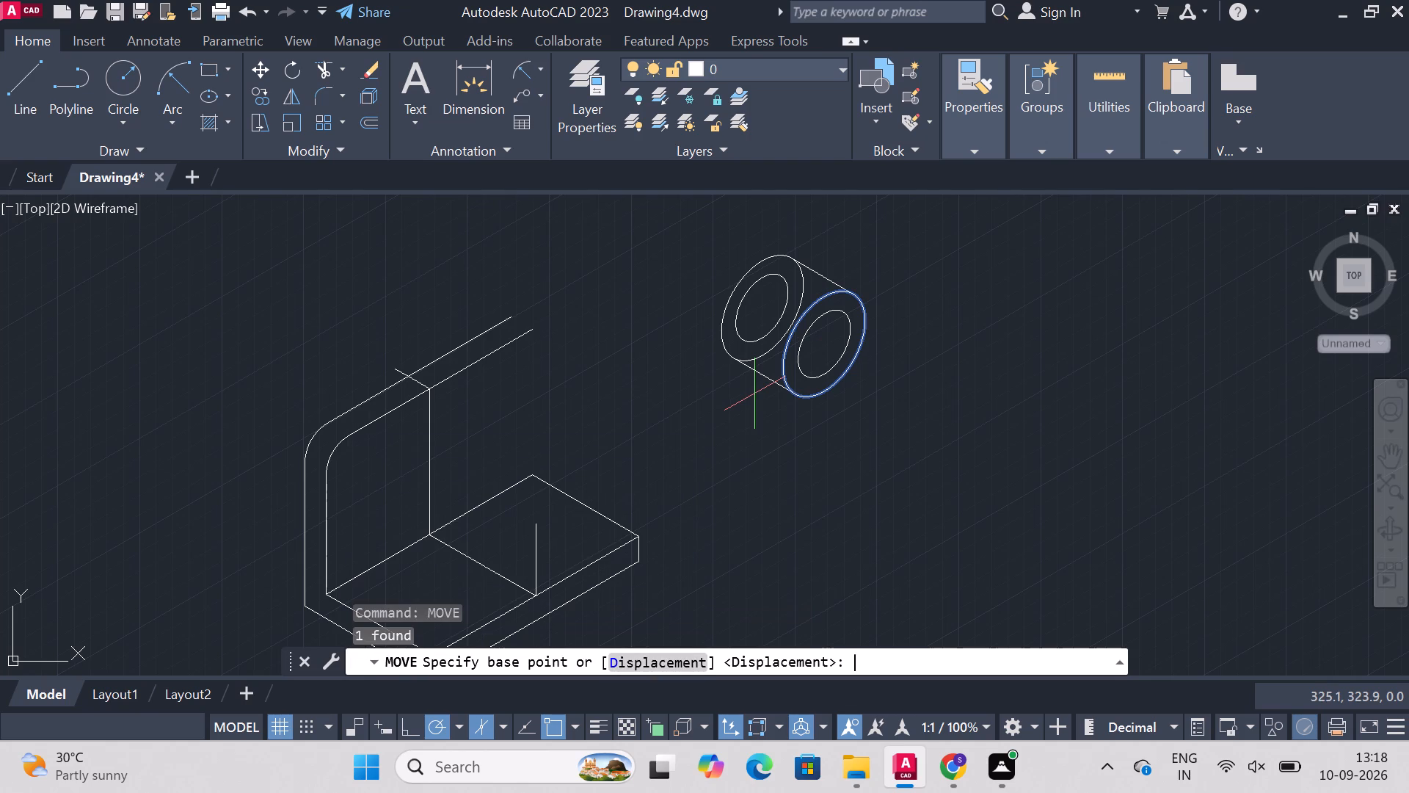
drag(827, 341, 525, 520)
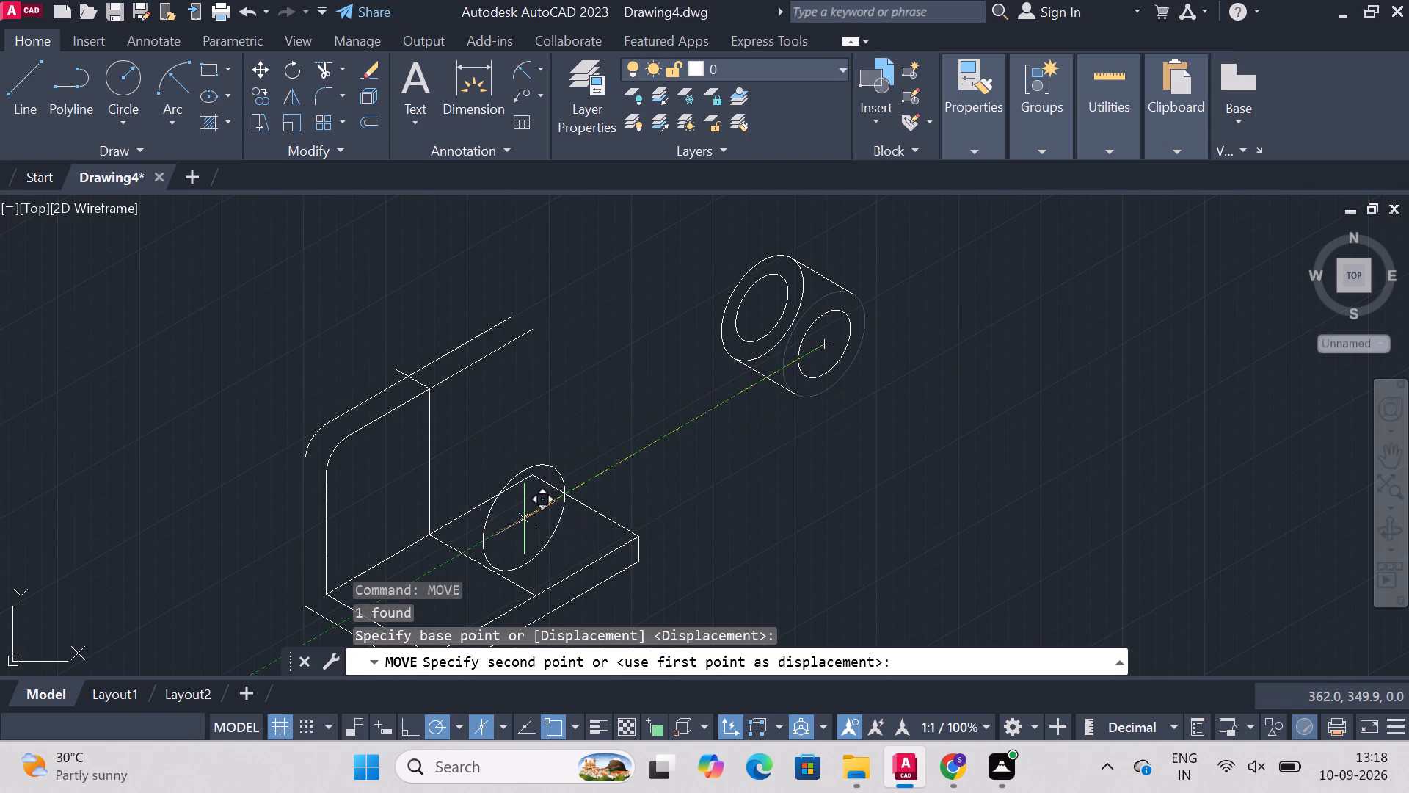
drag(525, 520, 534, 526)
click(534, 526)
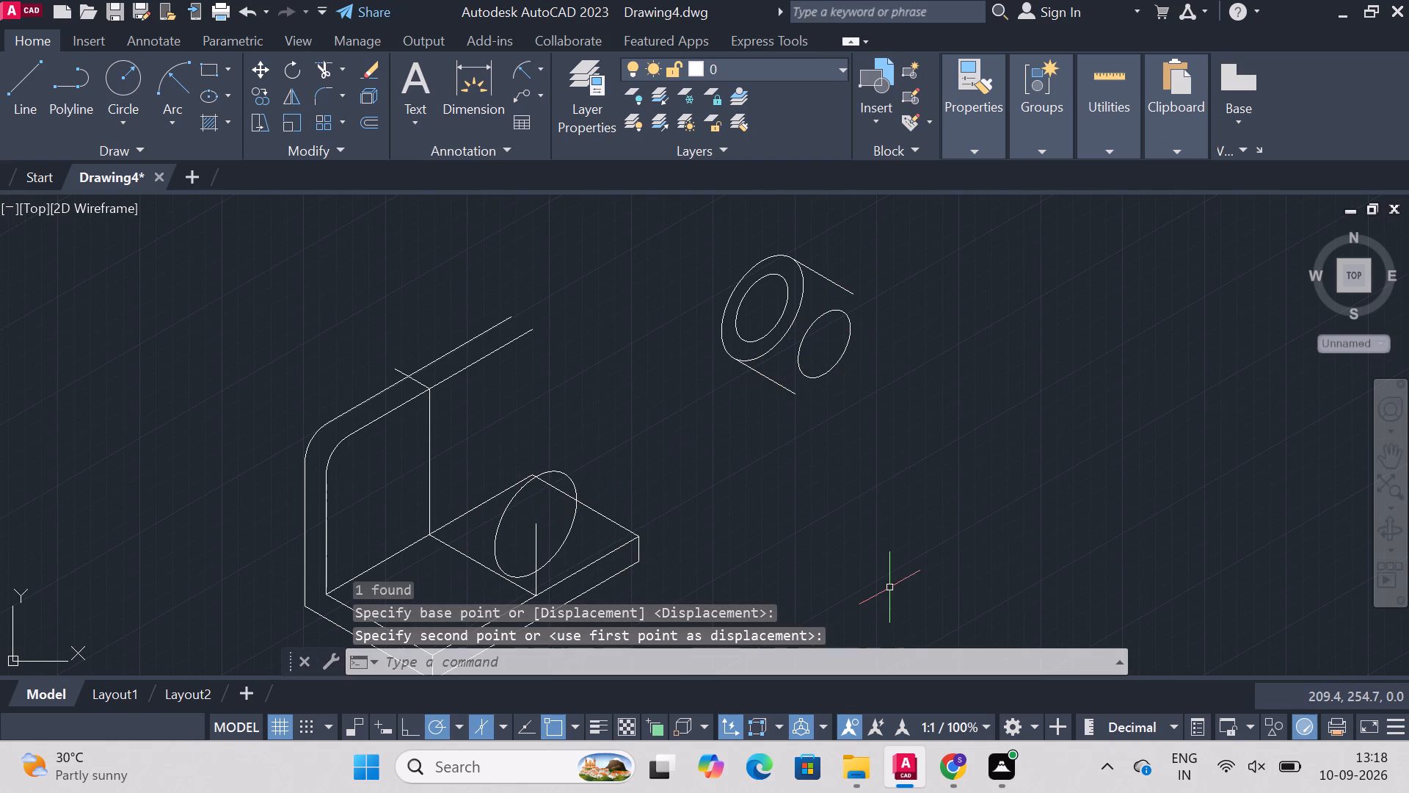
key(Escape)
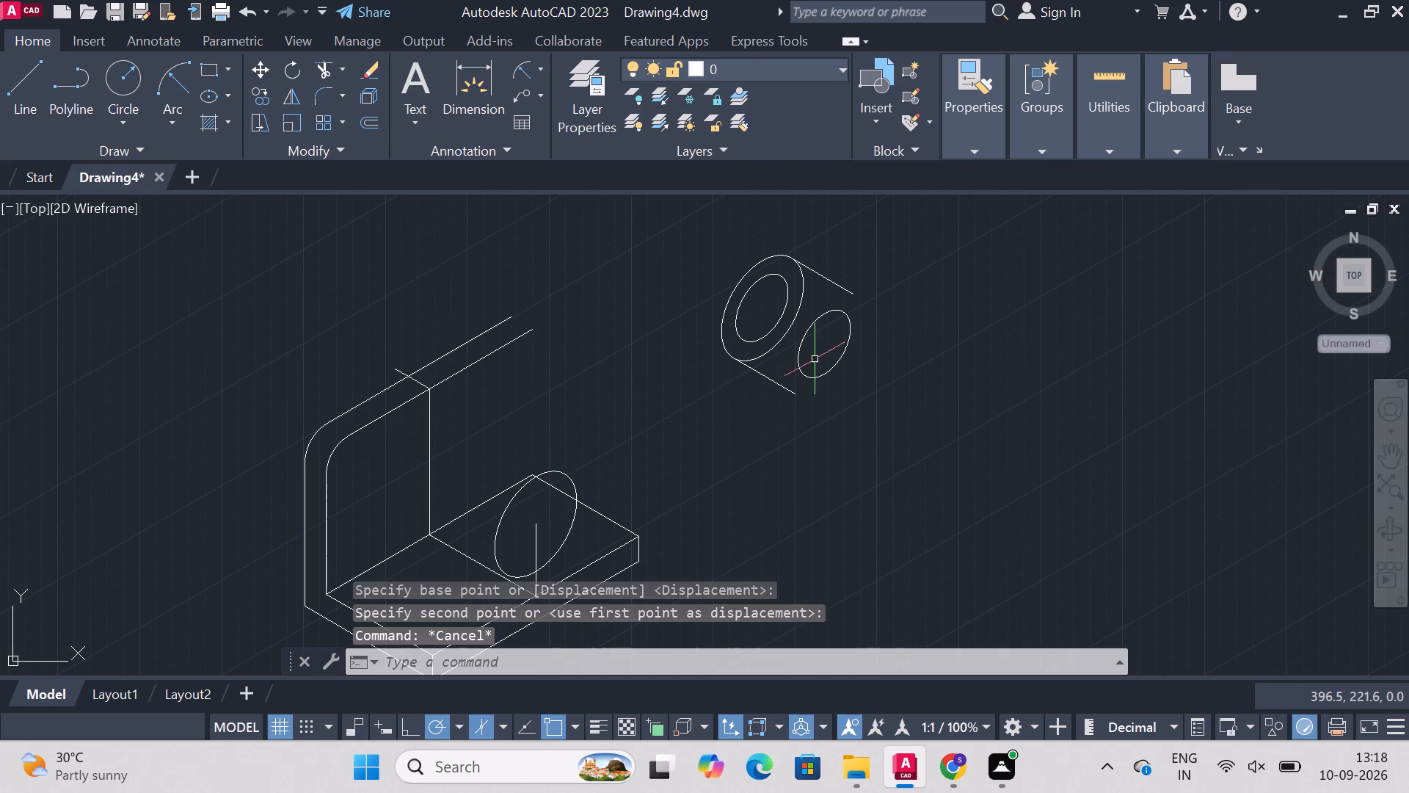
Move the boss's front inner isocircle by its centre to the same vertical line's top end, concentric with the moved outer isocircle.
click(798, 352)
text(move)
key(Return)
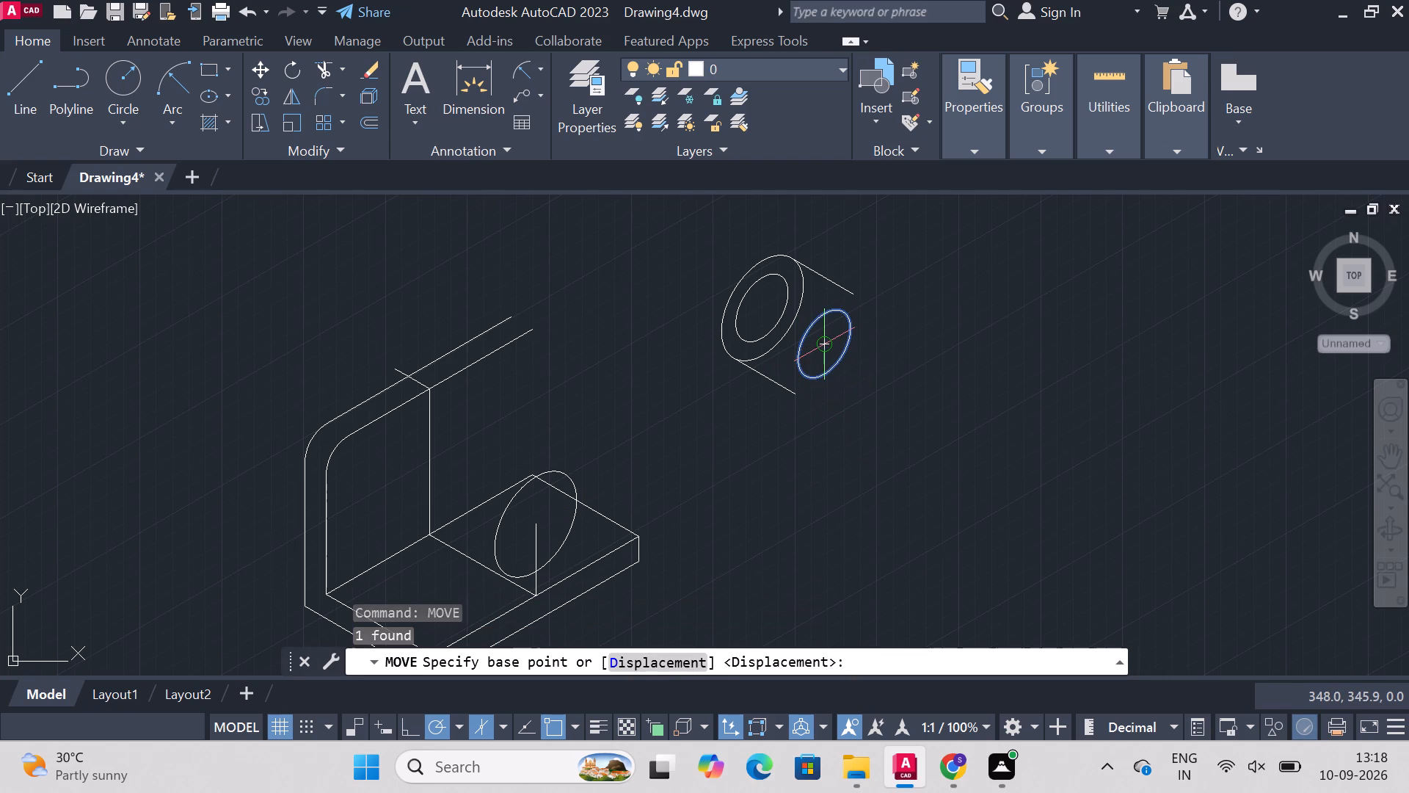
drag(822, 343, 537, 529)
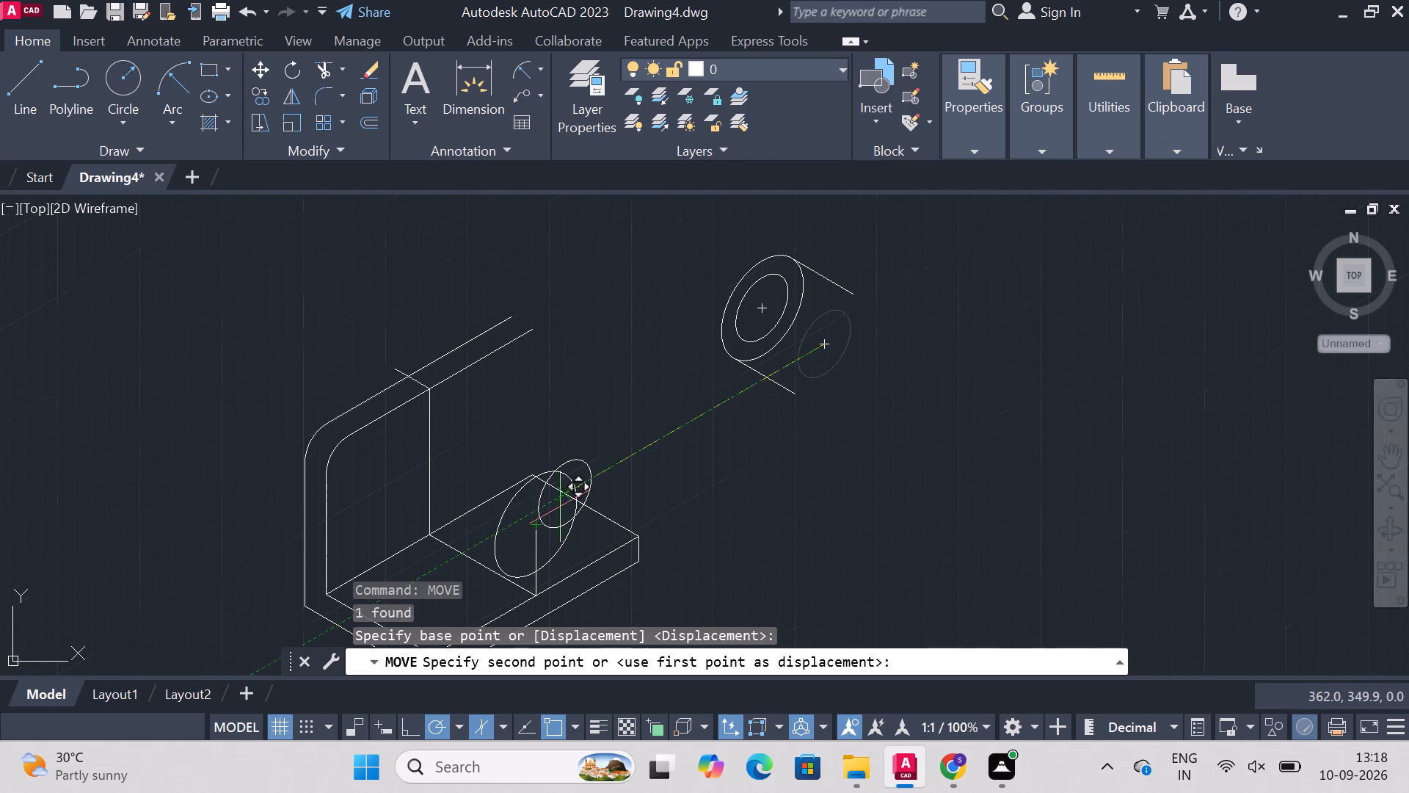
click(539, 524)
key(Escape)
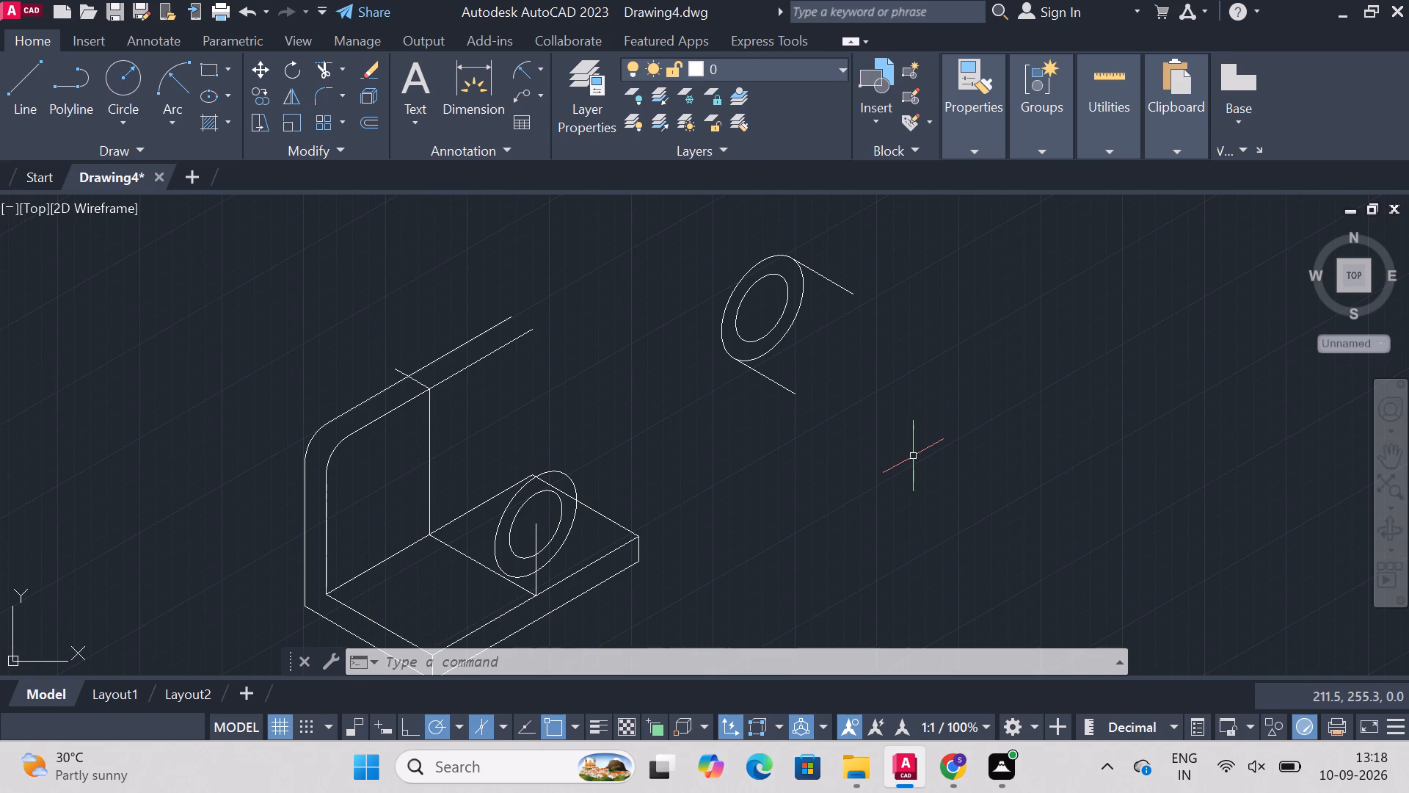
Draw an isometric line from the front isocircles' centre back to the vertical line rising from the base plate's inner corner.
text(li)
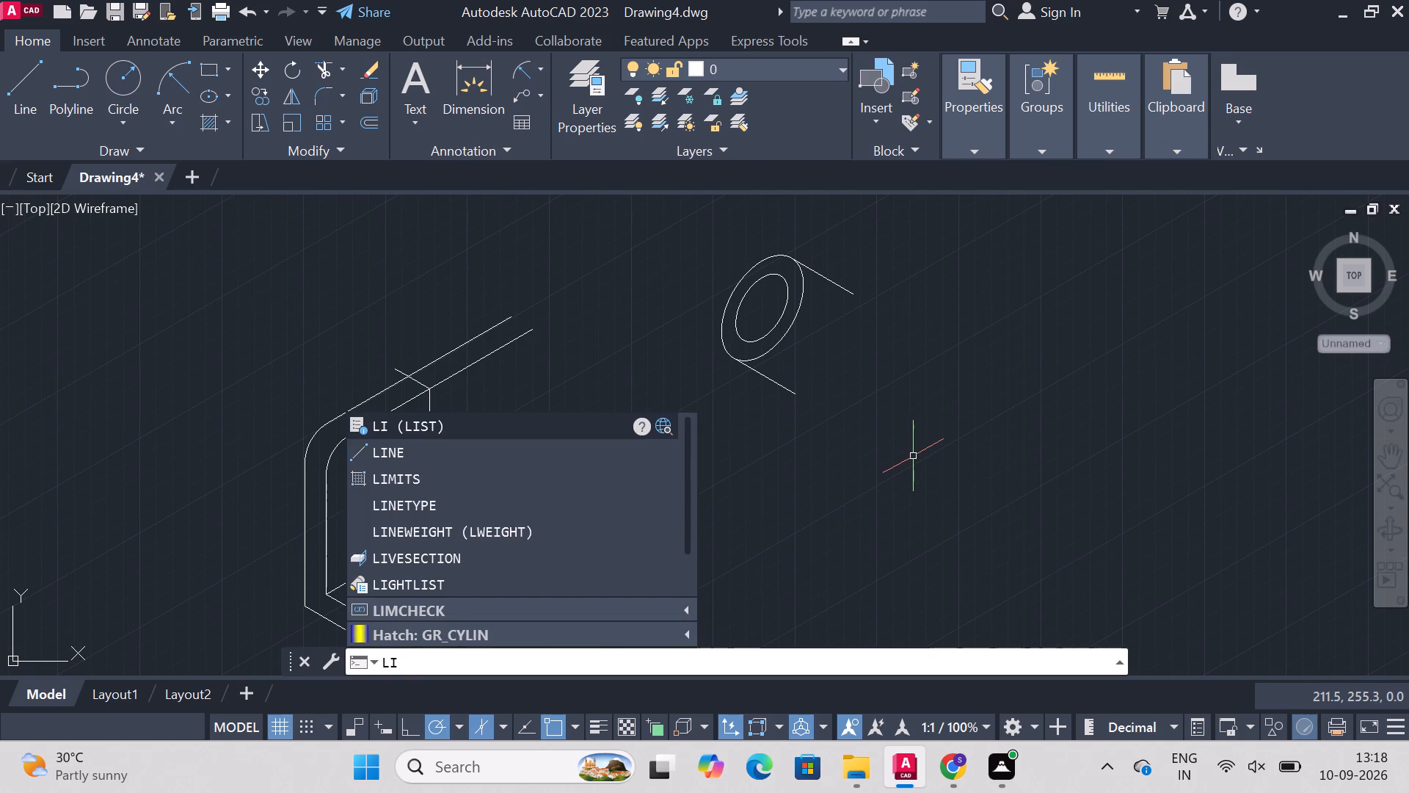
text(ne)
key(Return)
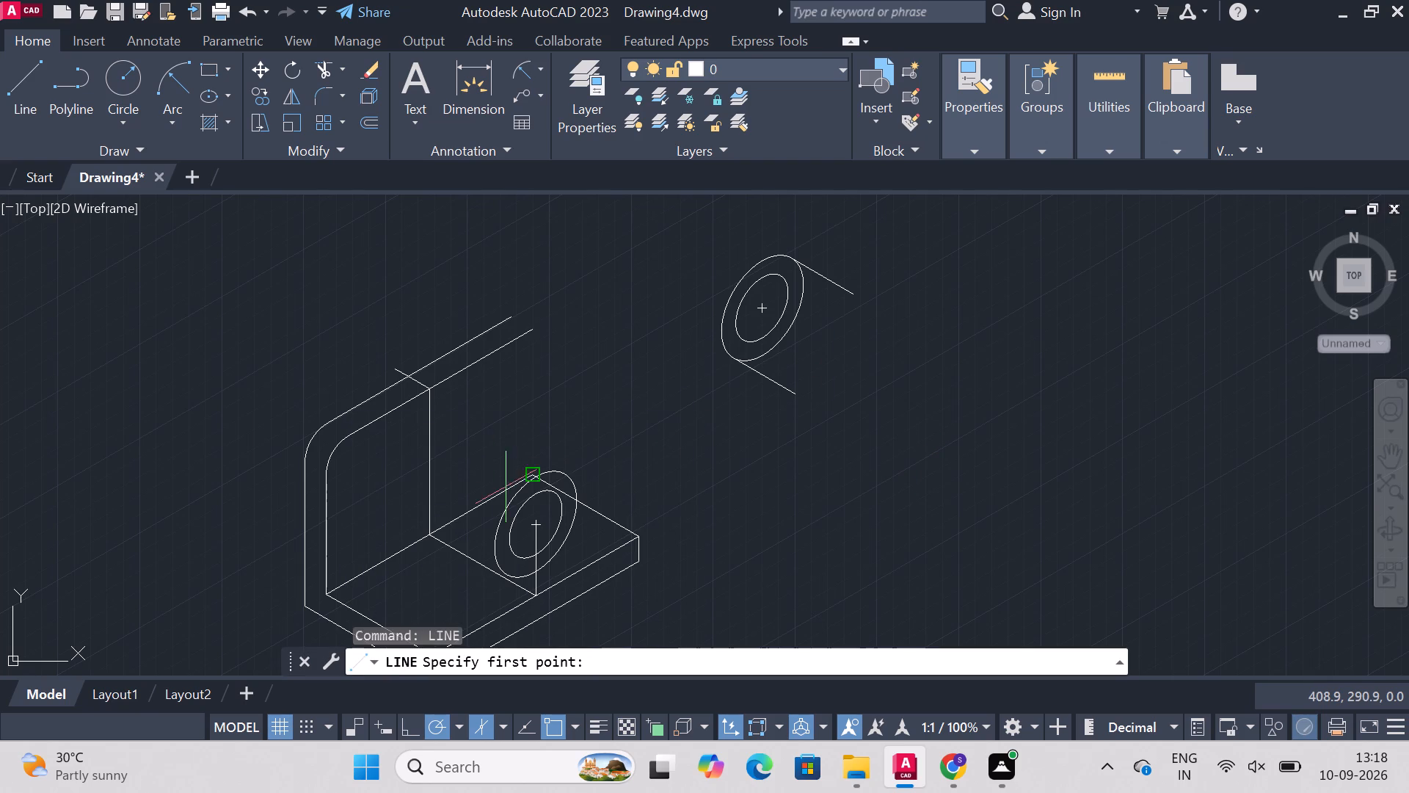
click(542, 521)
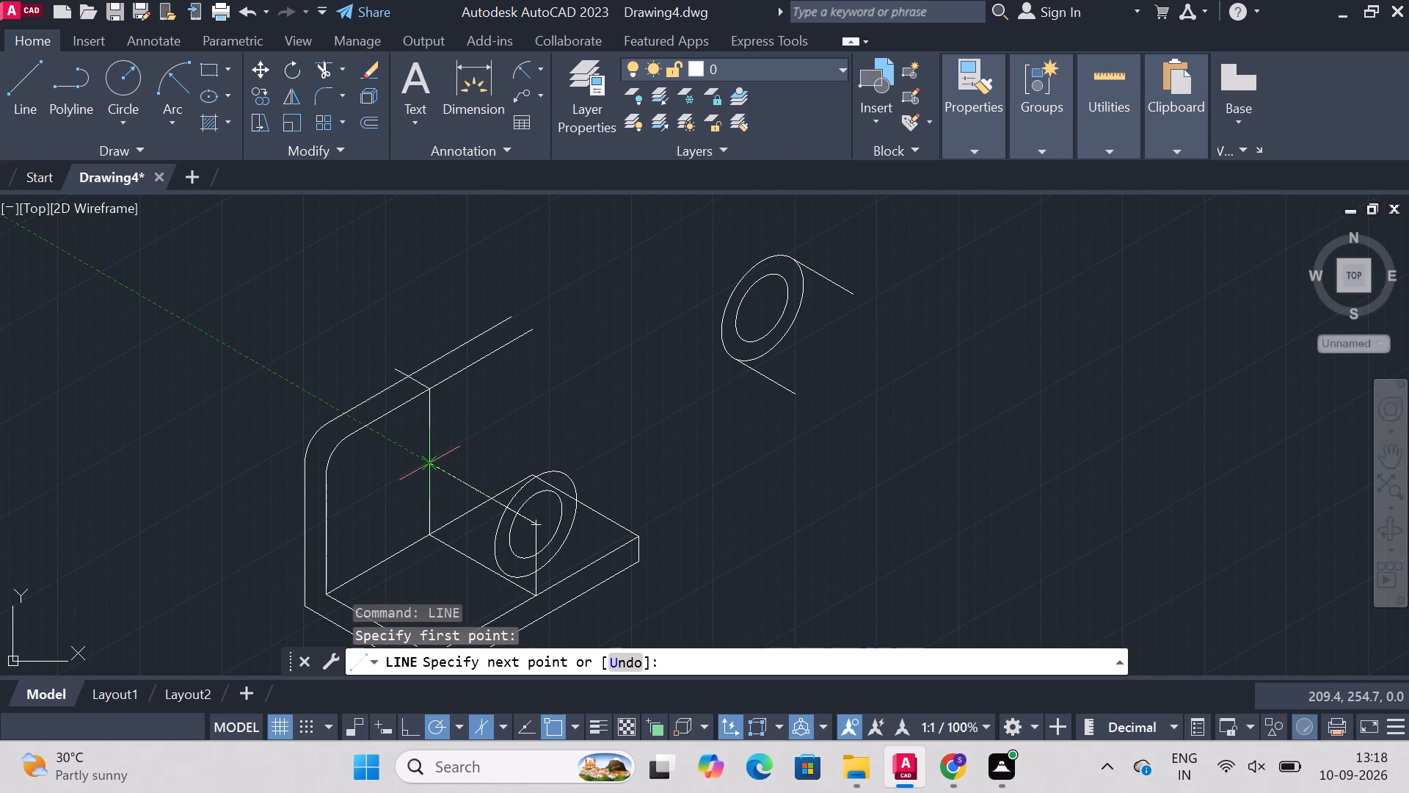
click(426, 462)
key(Escape)
Trim the vertical line rising from the base plate's inner corner above its intersection with the new centre line.
text(trim)
key(Return)
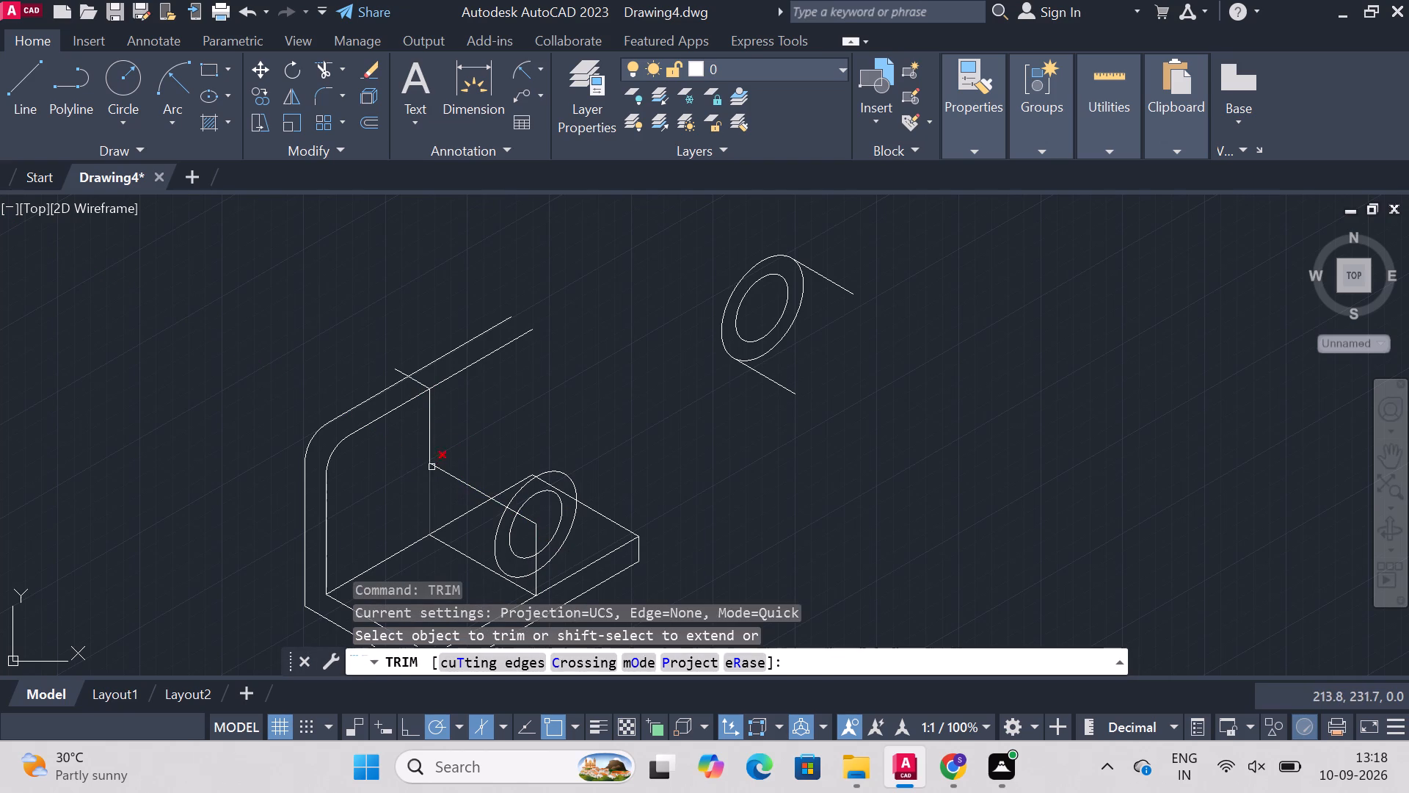
click(431, 419)
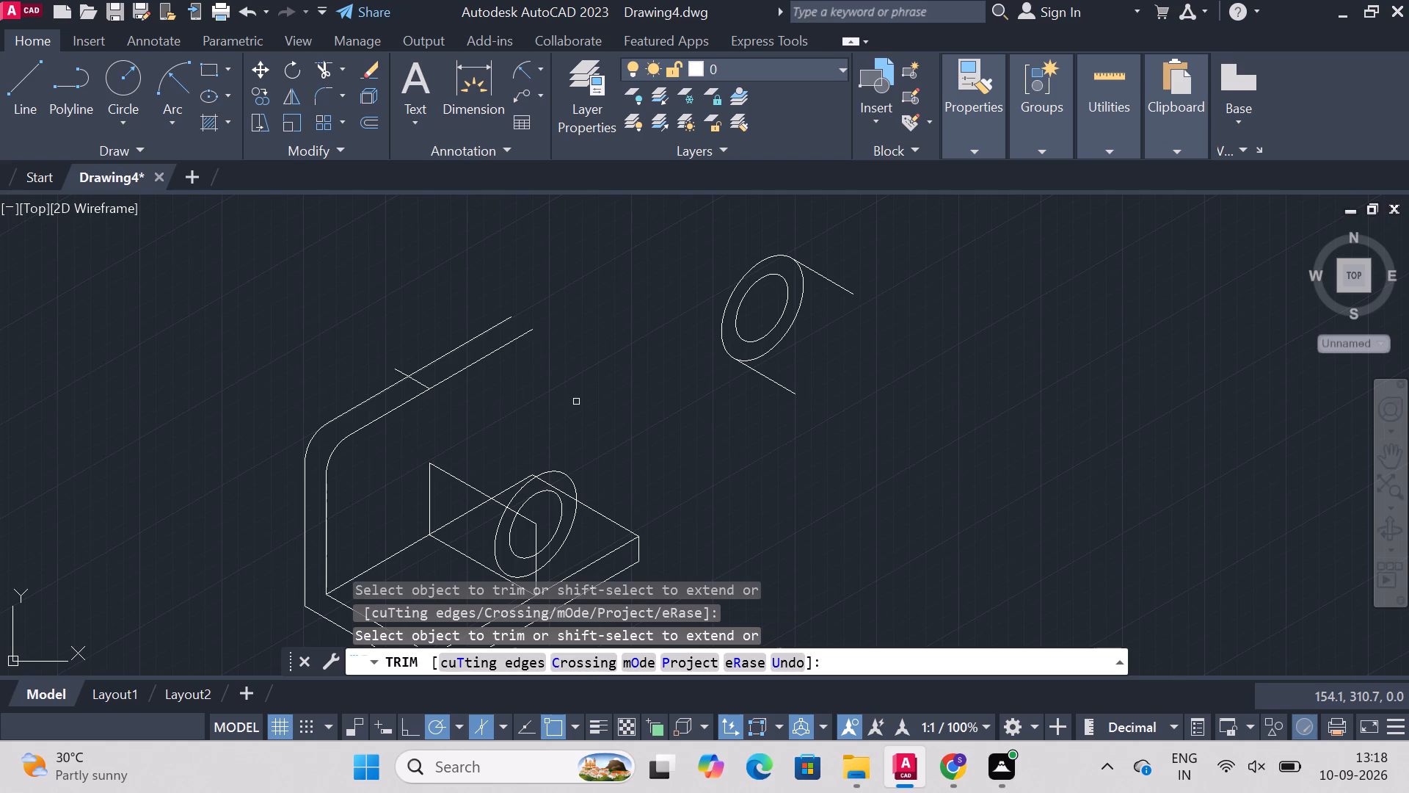
key(Escape)
key(Escape)
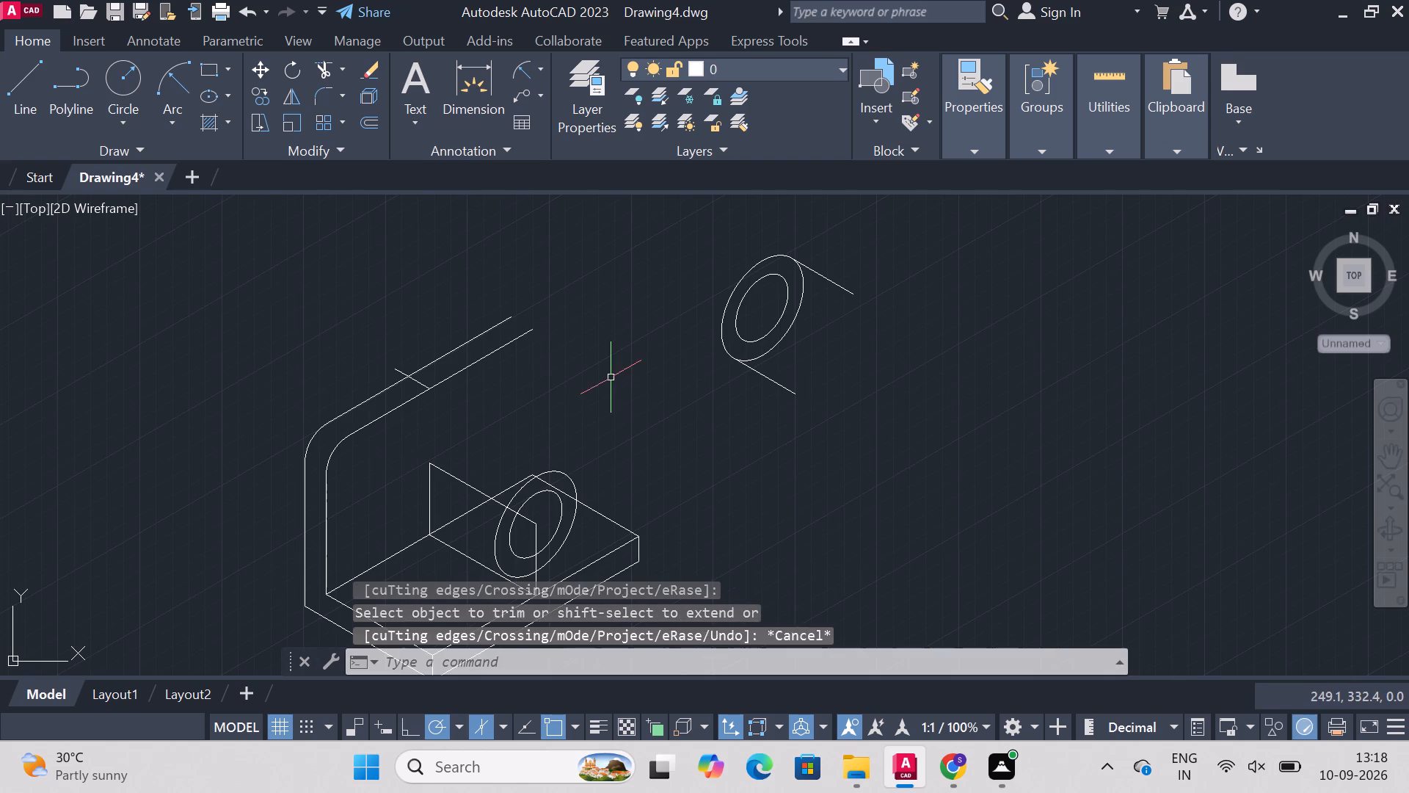
key(Escape)
Move the boss's rear outer isocircle by its centre to the centre line's far end at the trimmed vertical line's top.
click(726, 311)
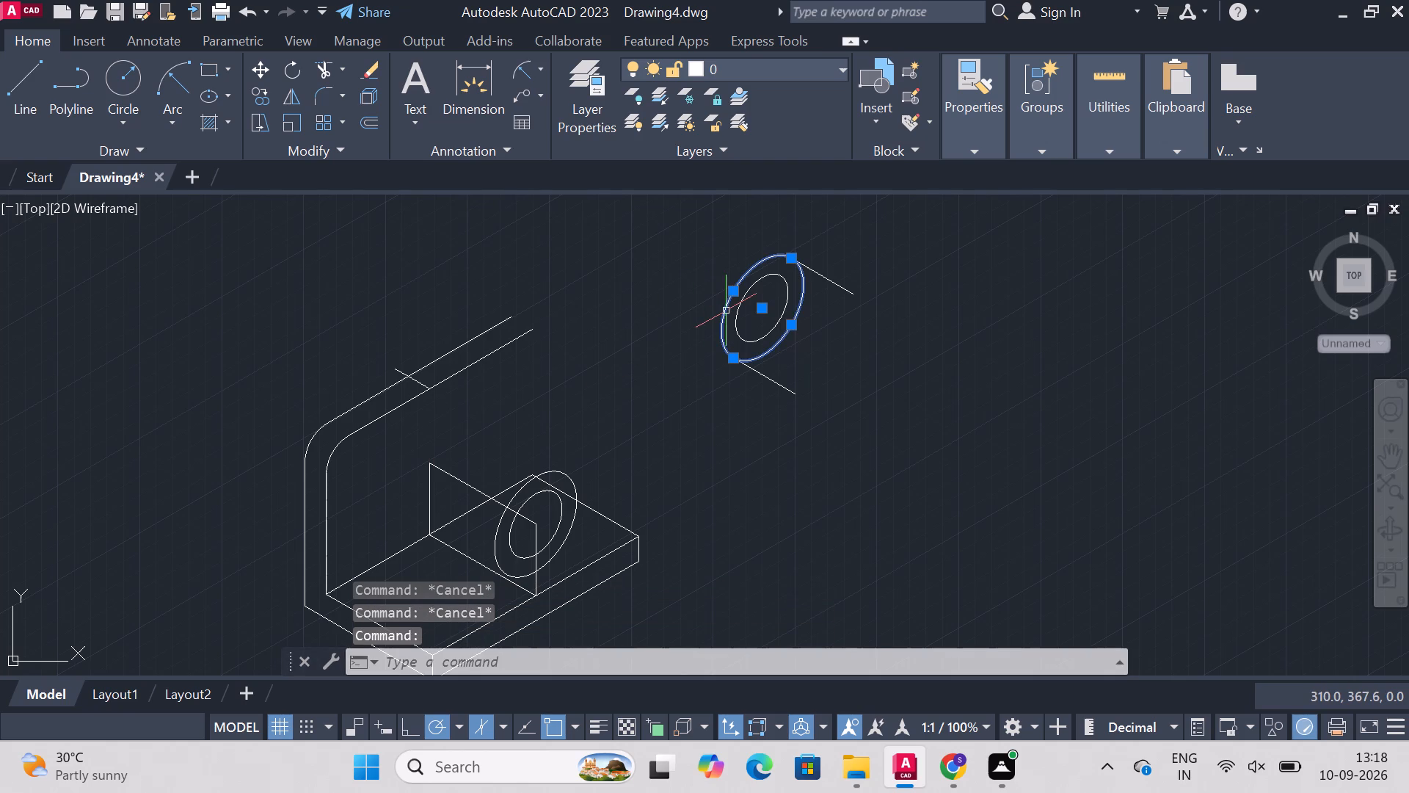
text(move)
key(Return)
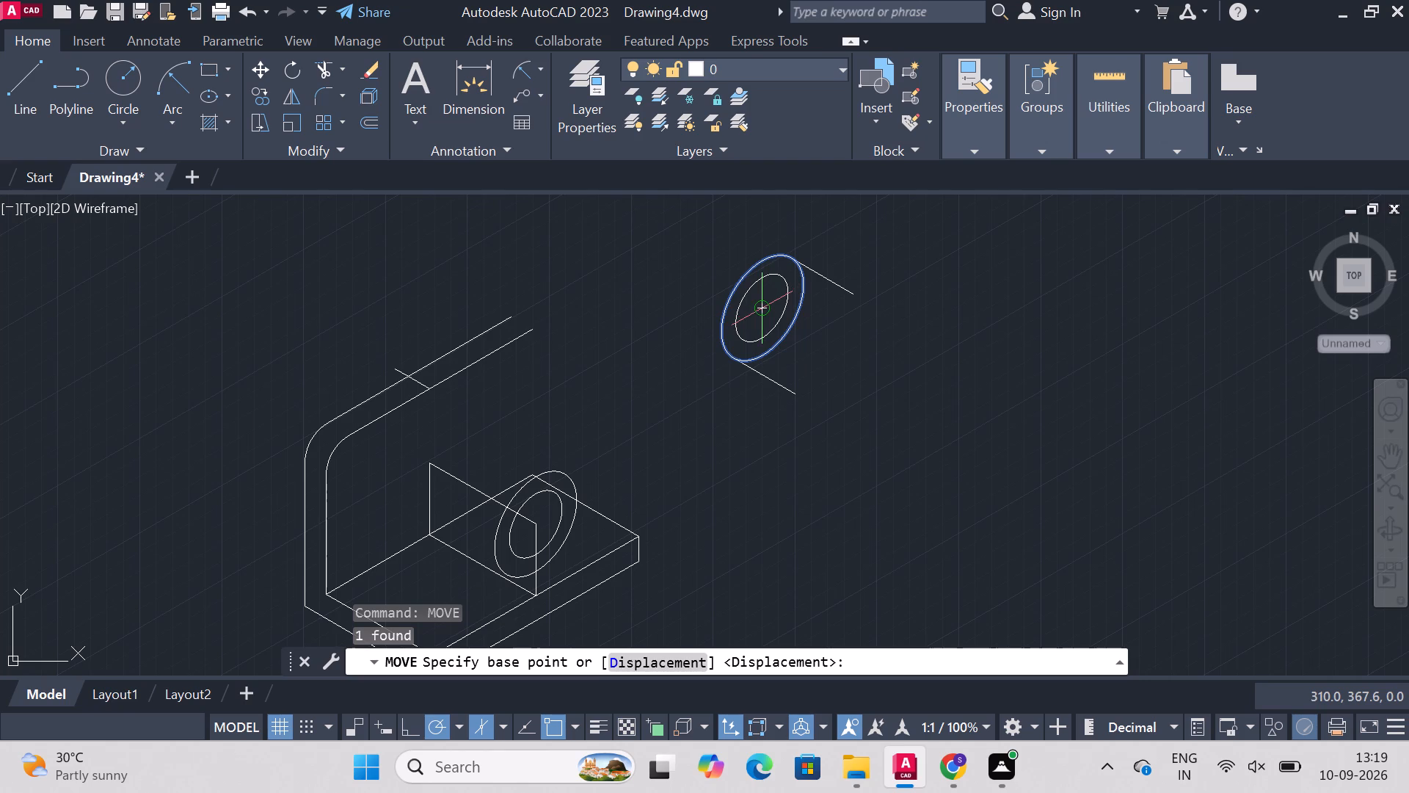
drag(762, 306, 613, 386)
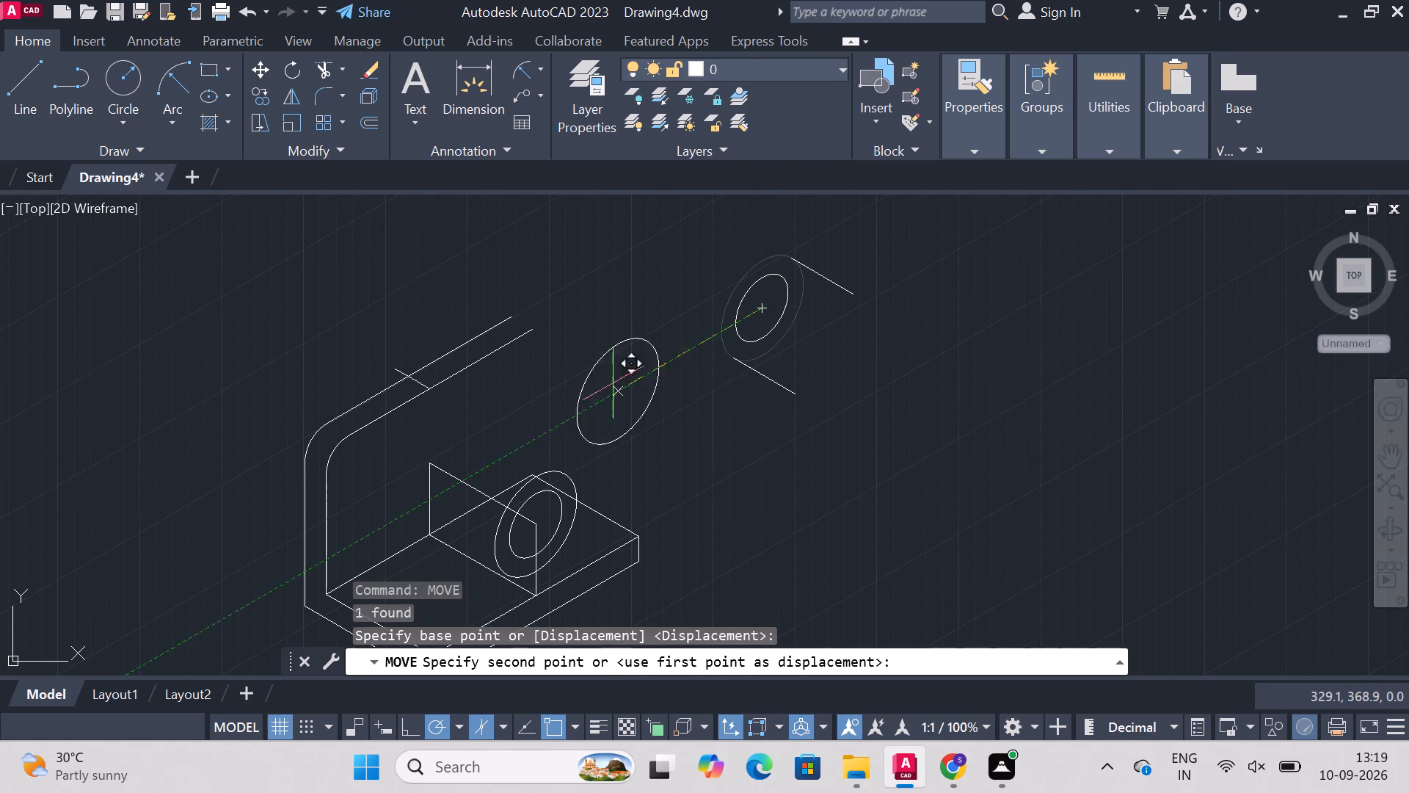
drag(613, 386, 461, 513)
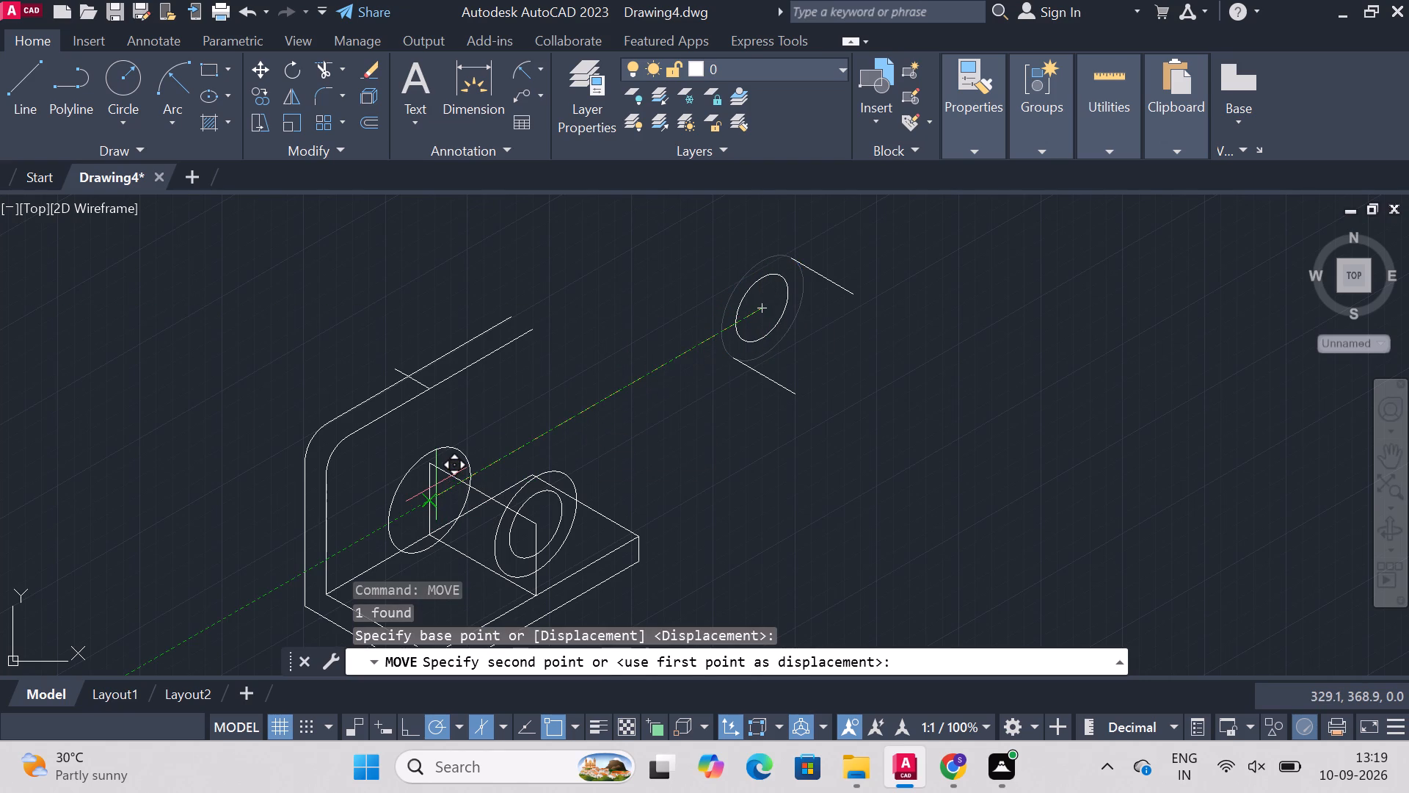
click(434, 479)
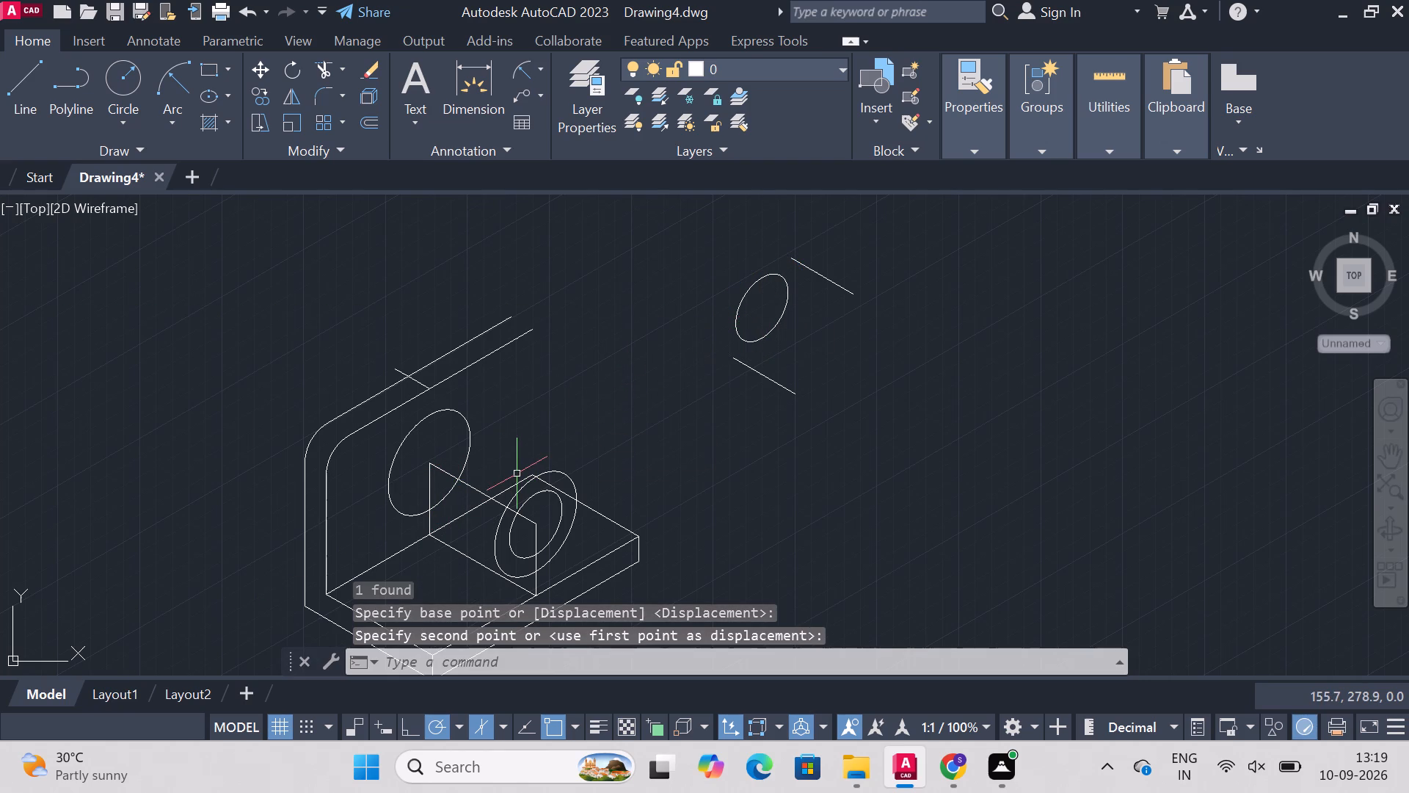
key(Escape)
Move the boss's rear inner isocircle by its centre to the trimmed vertical line's top end, concentric with the rear outer isocircle.
text(move)
key(Return)
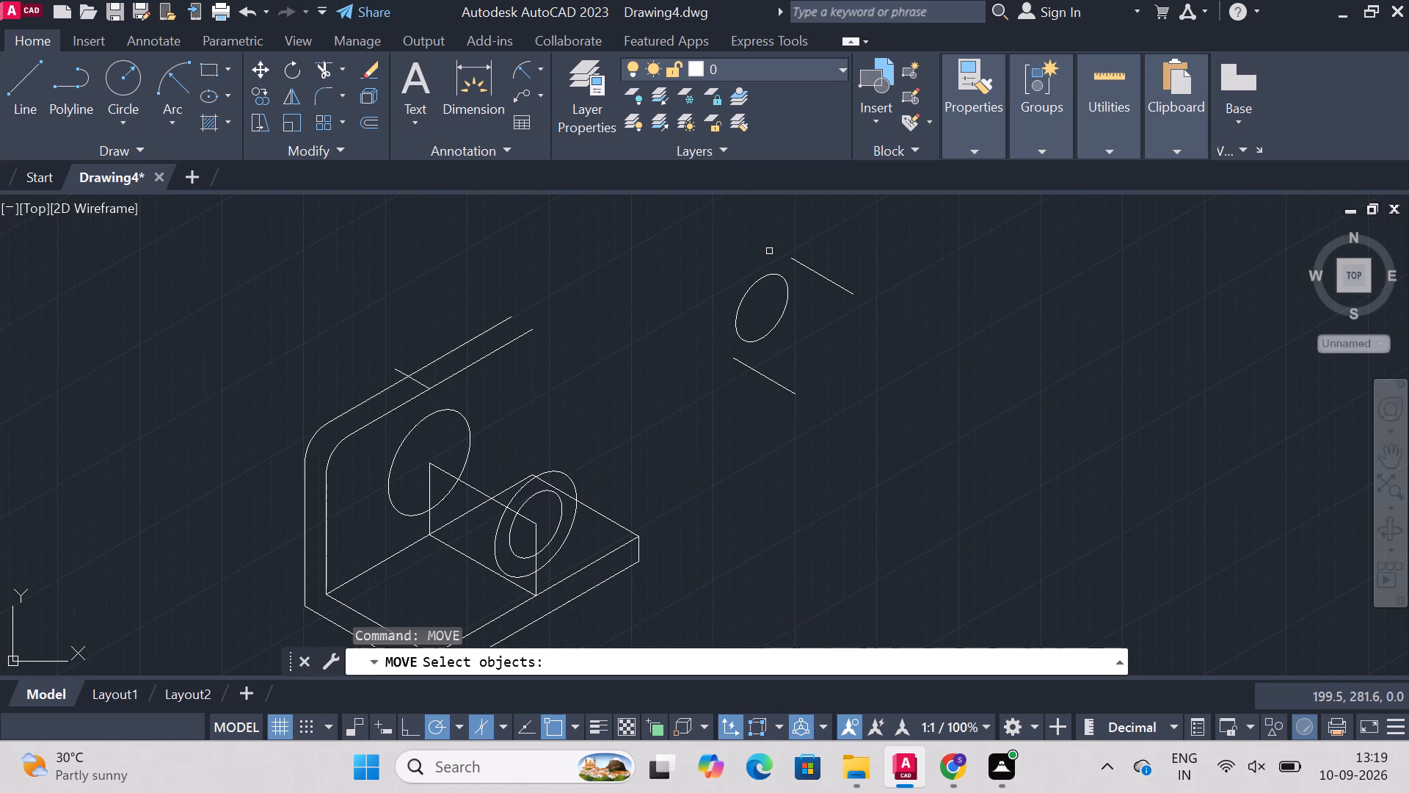
click(739, 315)
key(Return)
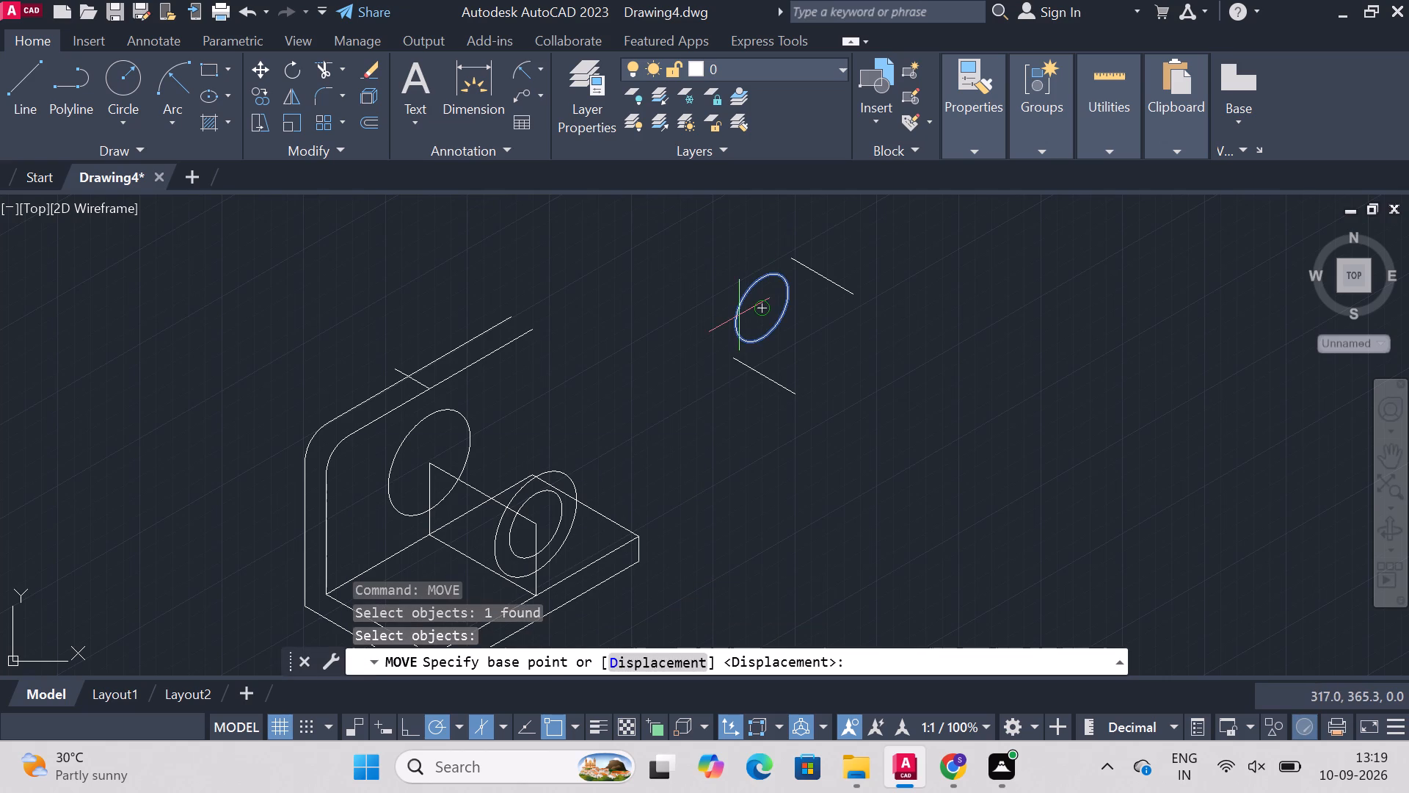
drag(765, 305, 470, 431)
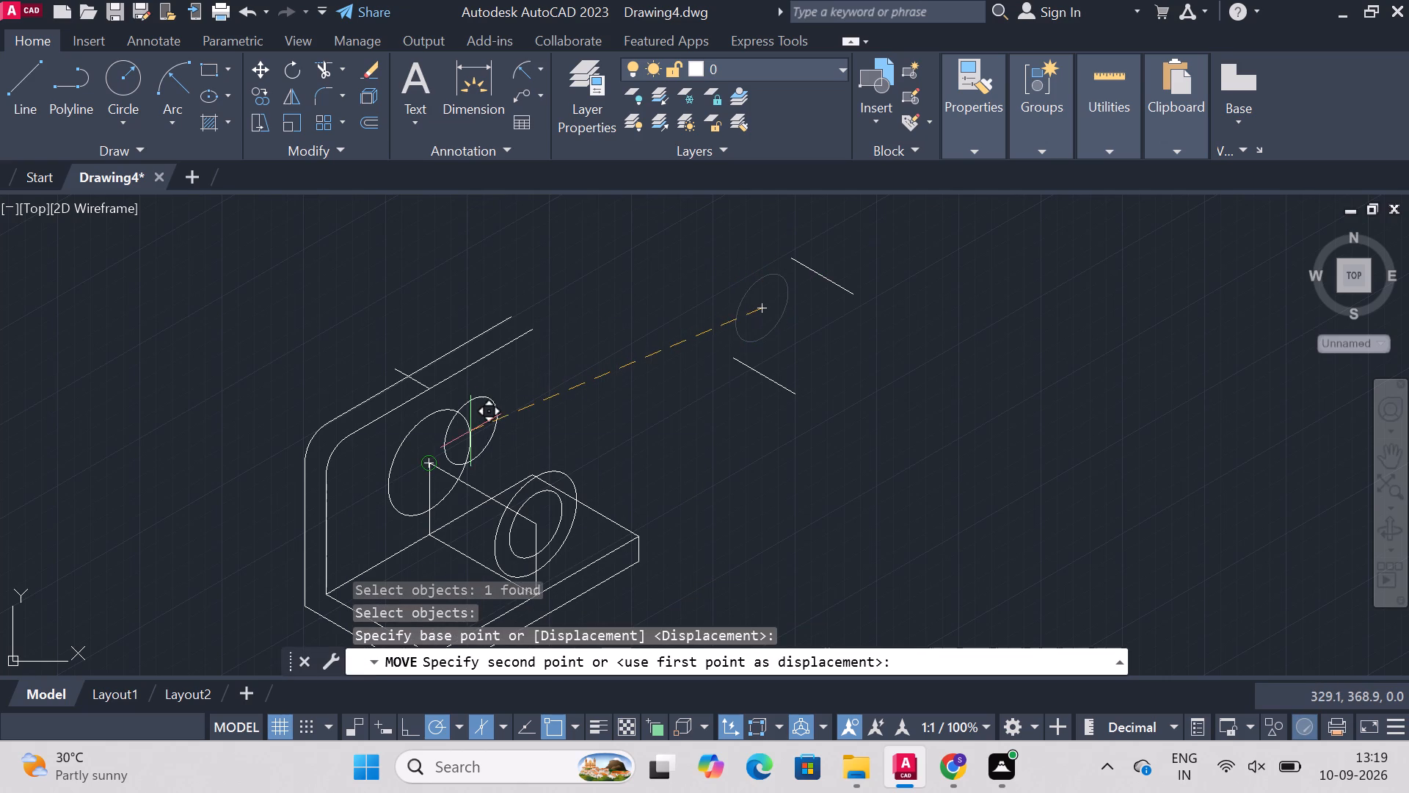
click(425, 463)
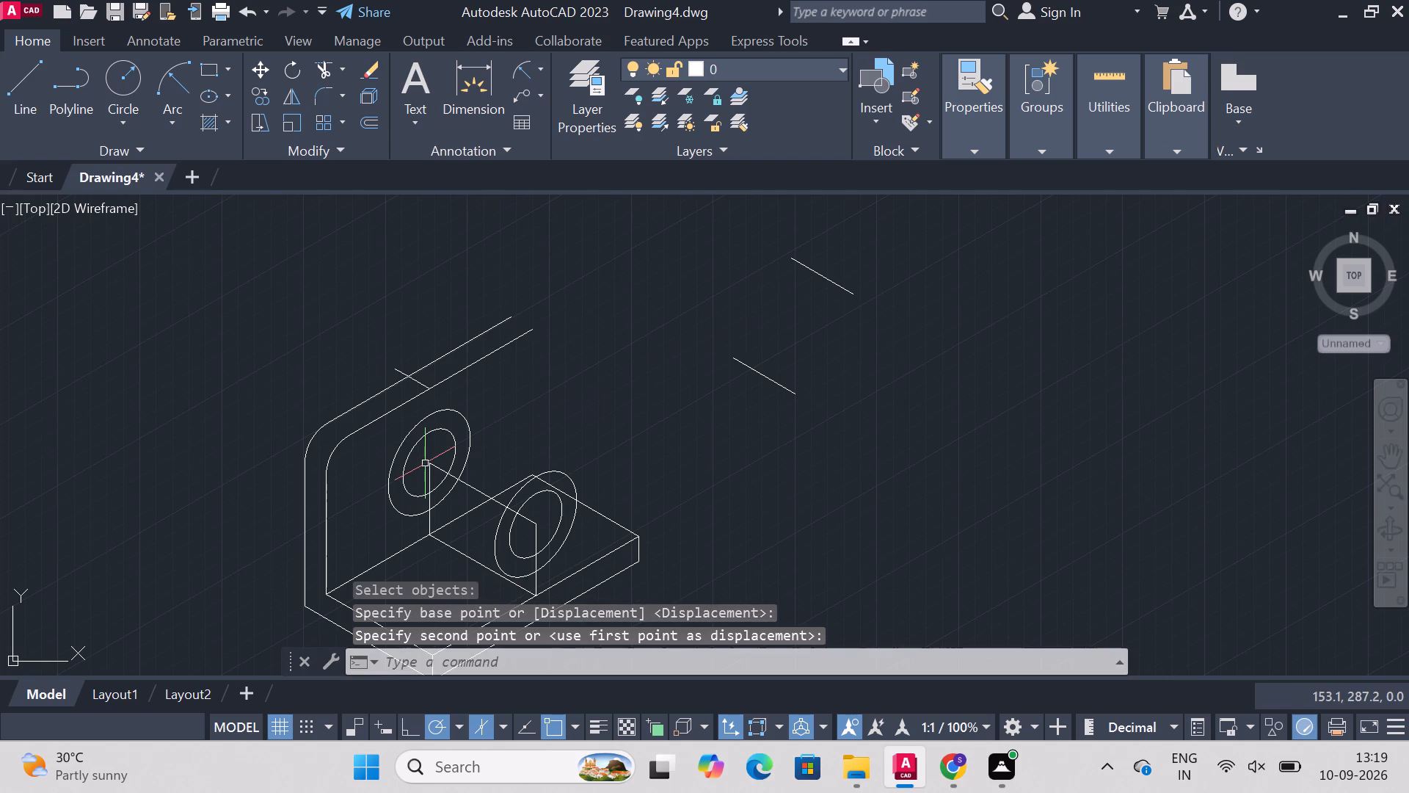
key(Escape)
Erase the line connecting the front and rear isocircles' centres.
click(474, 489)
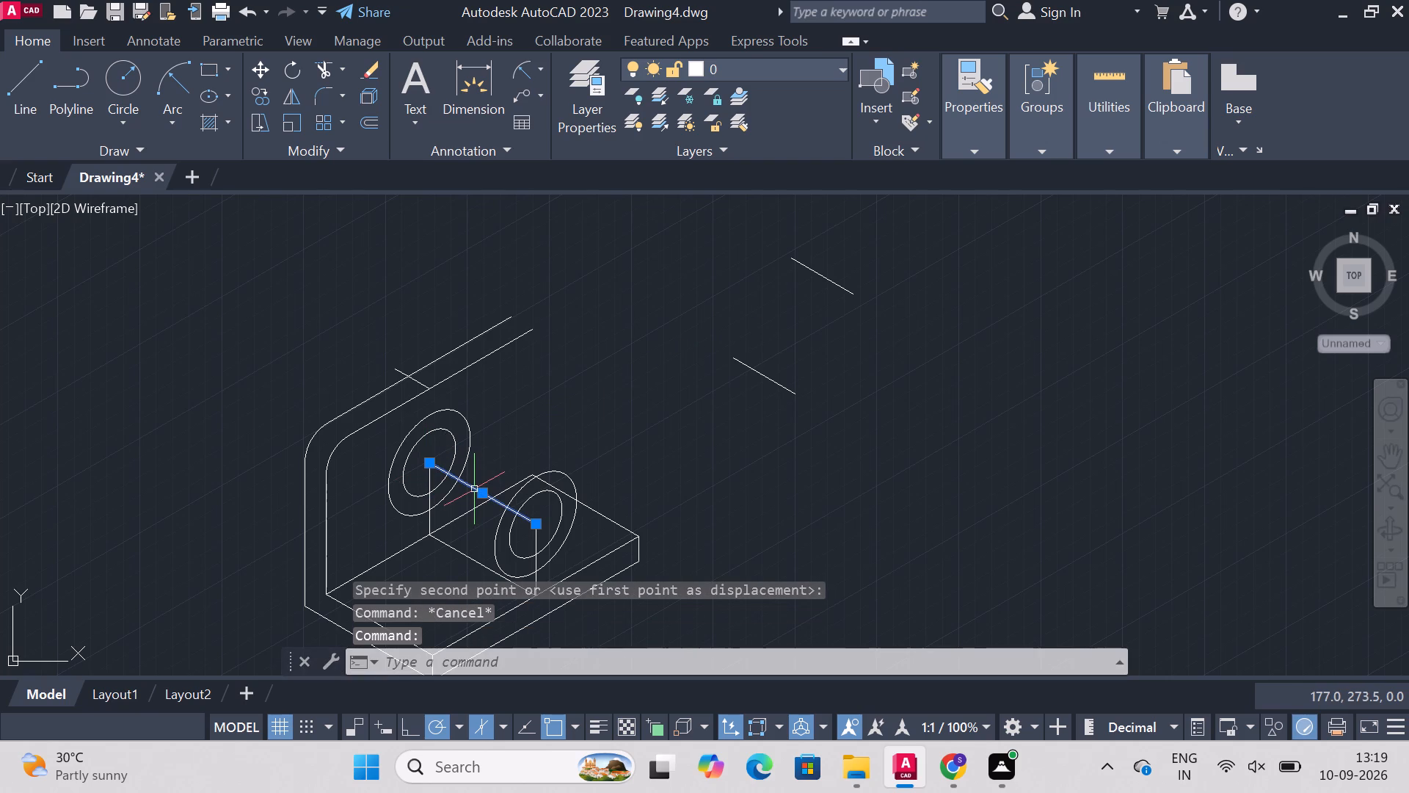
key(Delete)
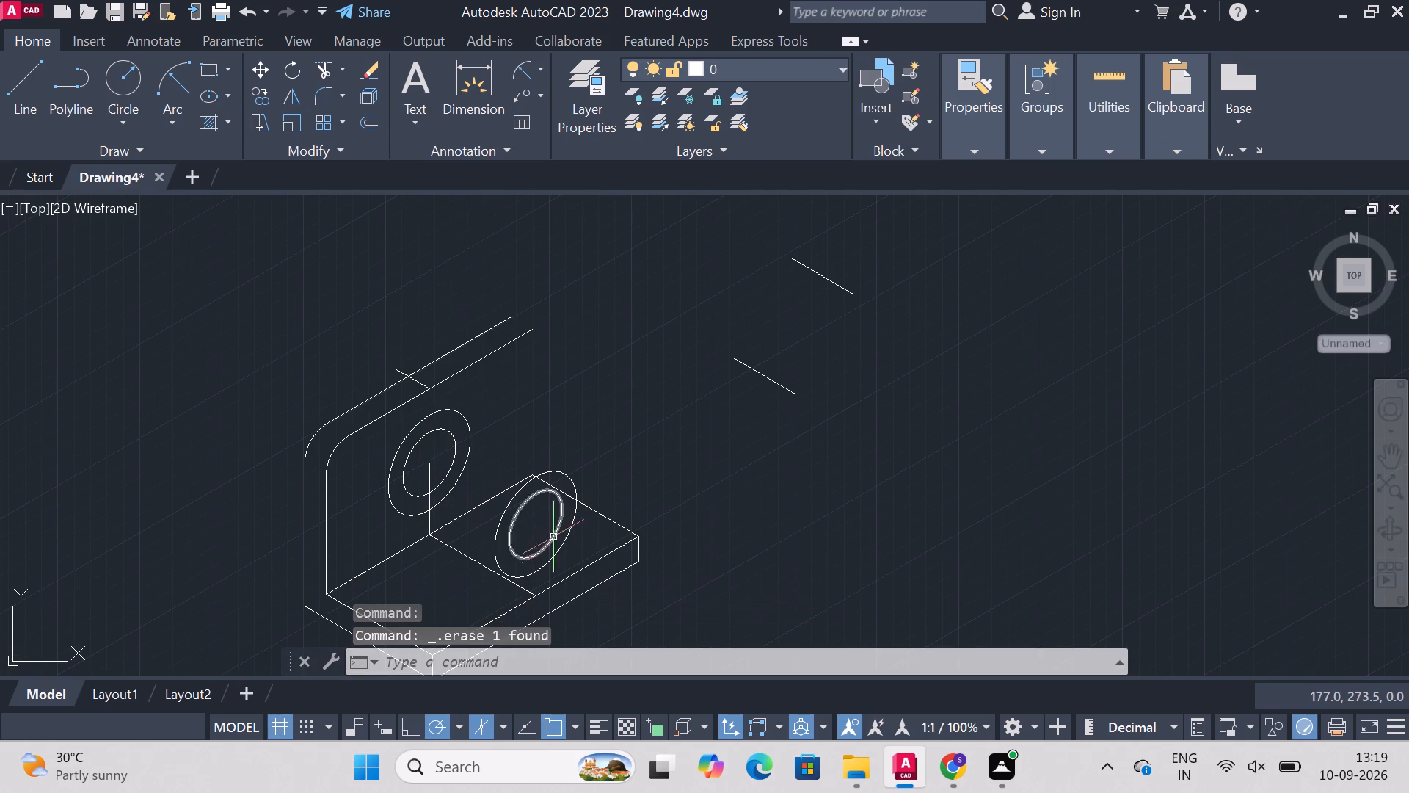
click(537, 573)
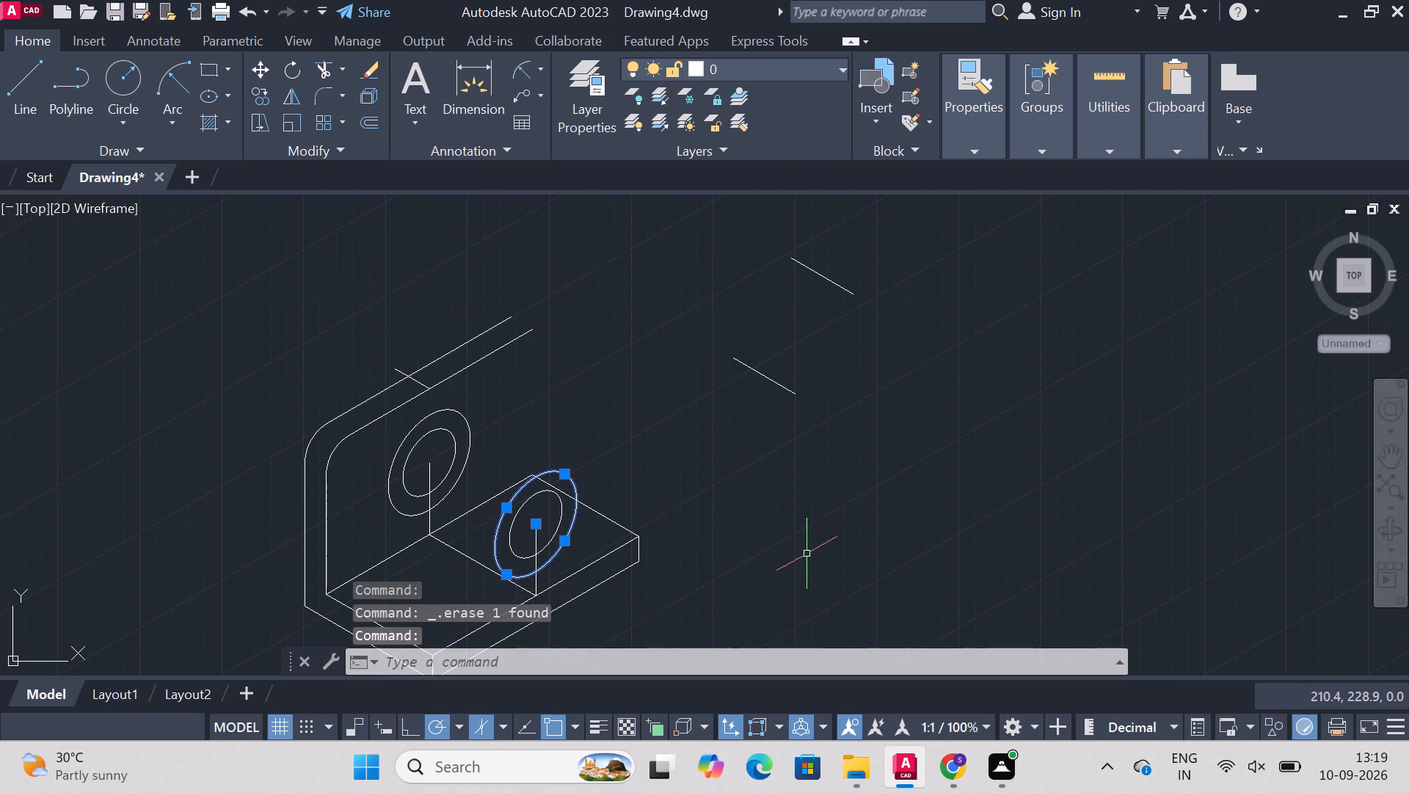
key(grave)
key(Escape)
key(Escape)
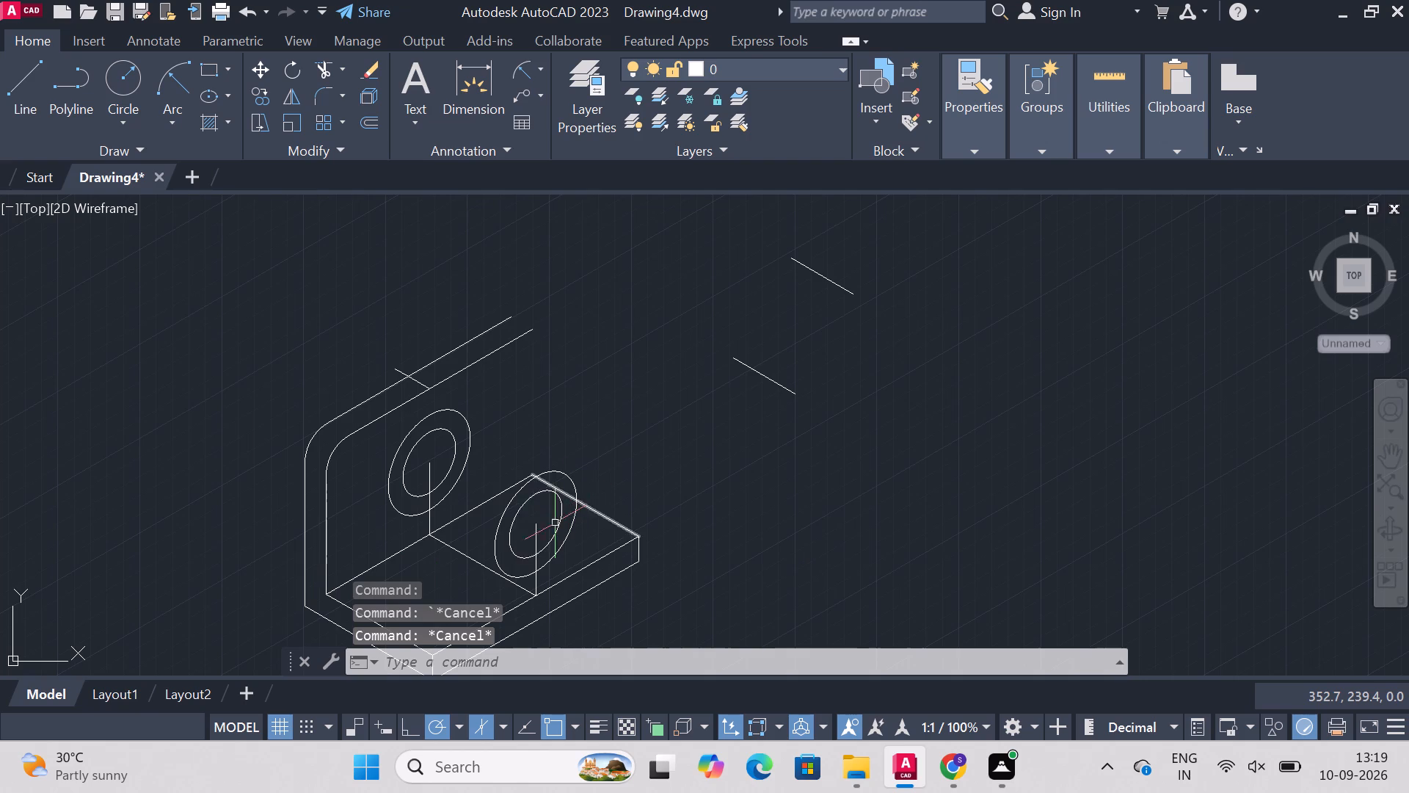
Erase the vertical line running from the front isocircles' centre down to the base plate's edge.
click(535, 530)
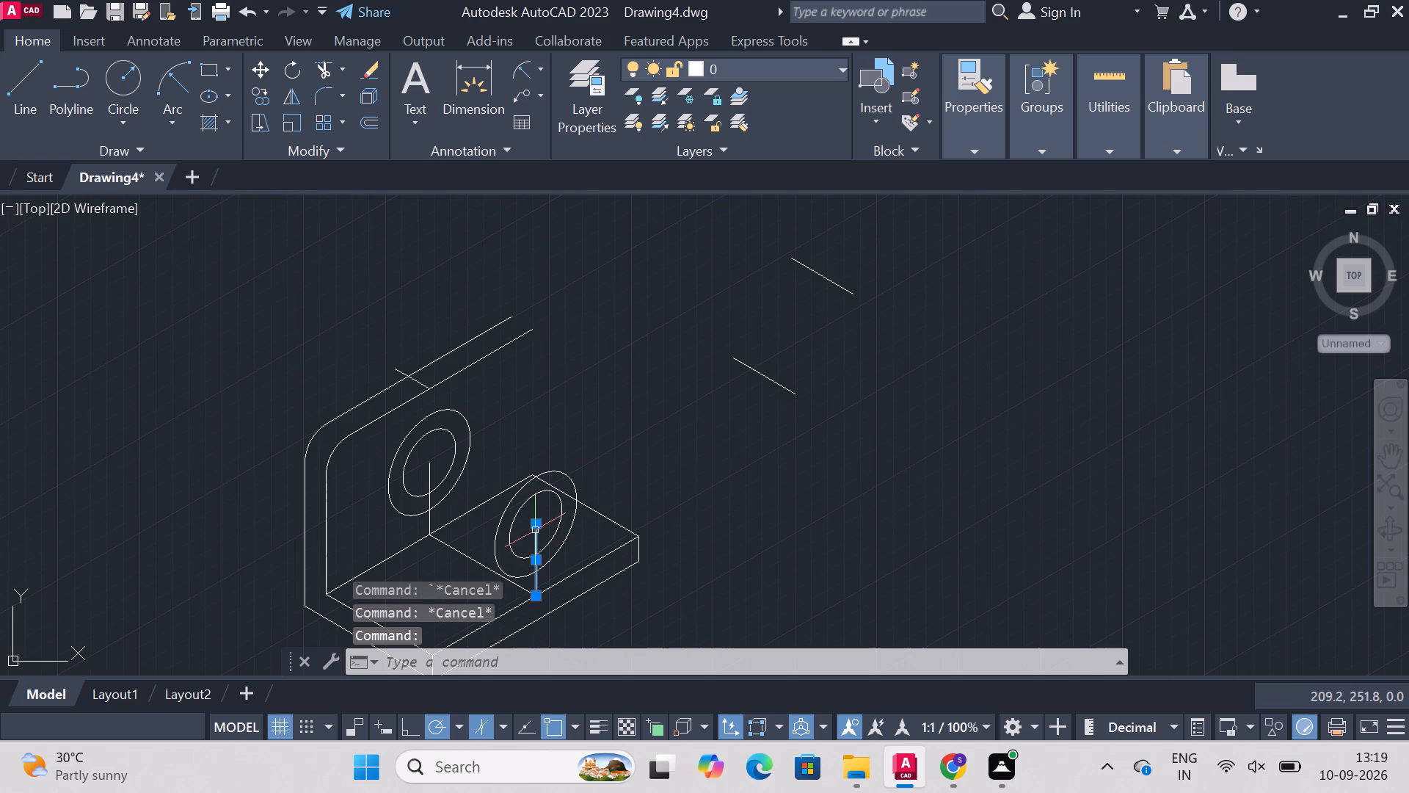
key(Delete)
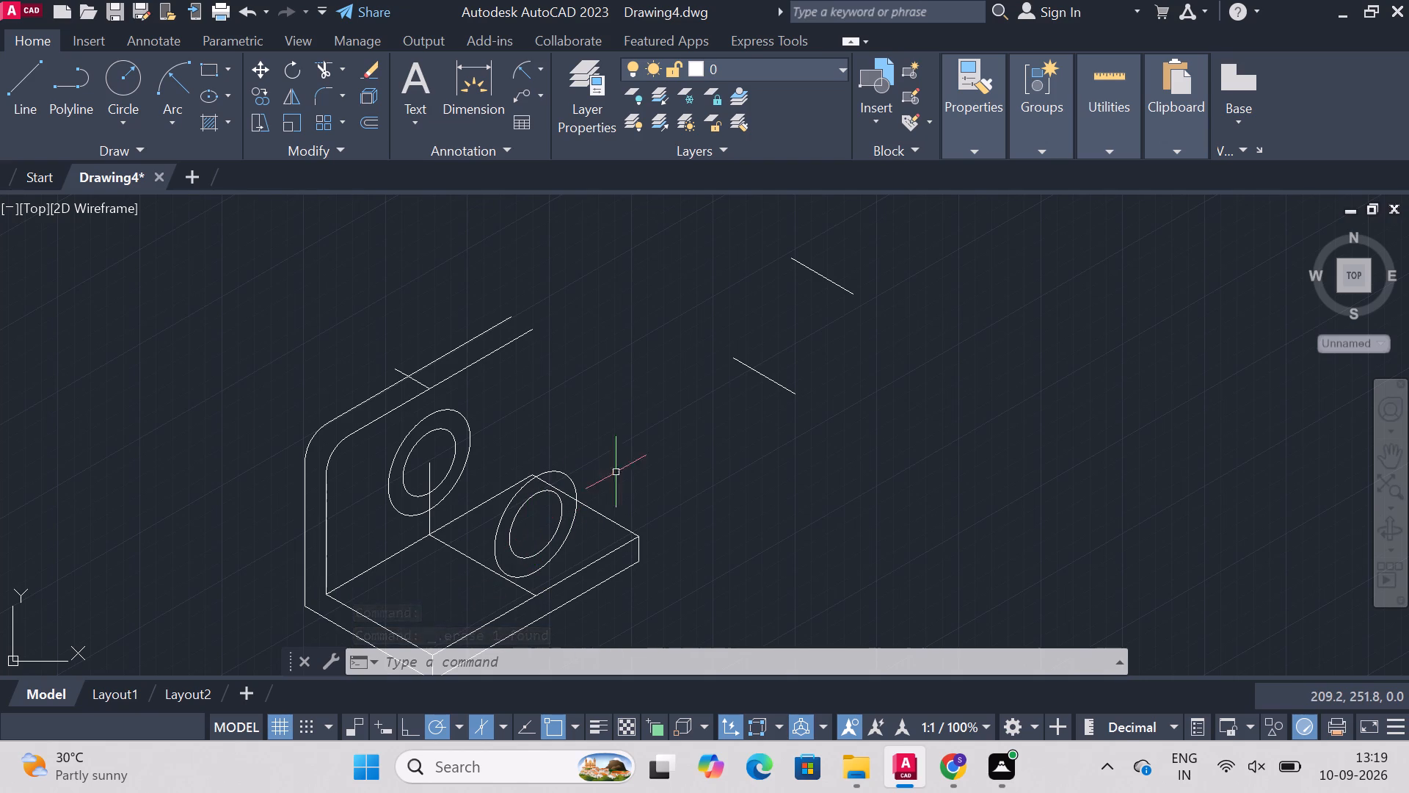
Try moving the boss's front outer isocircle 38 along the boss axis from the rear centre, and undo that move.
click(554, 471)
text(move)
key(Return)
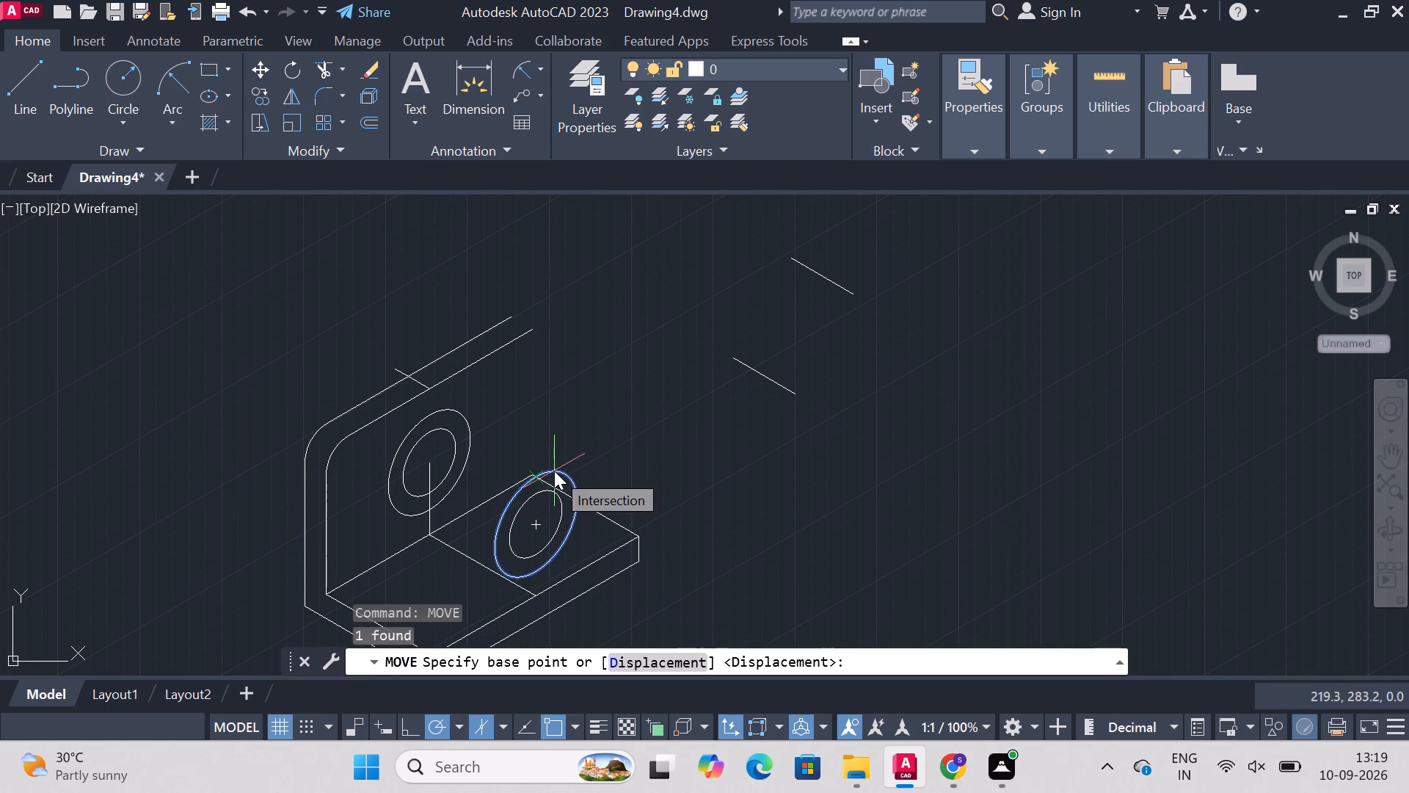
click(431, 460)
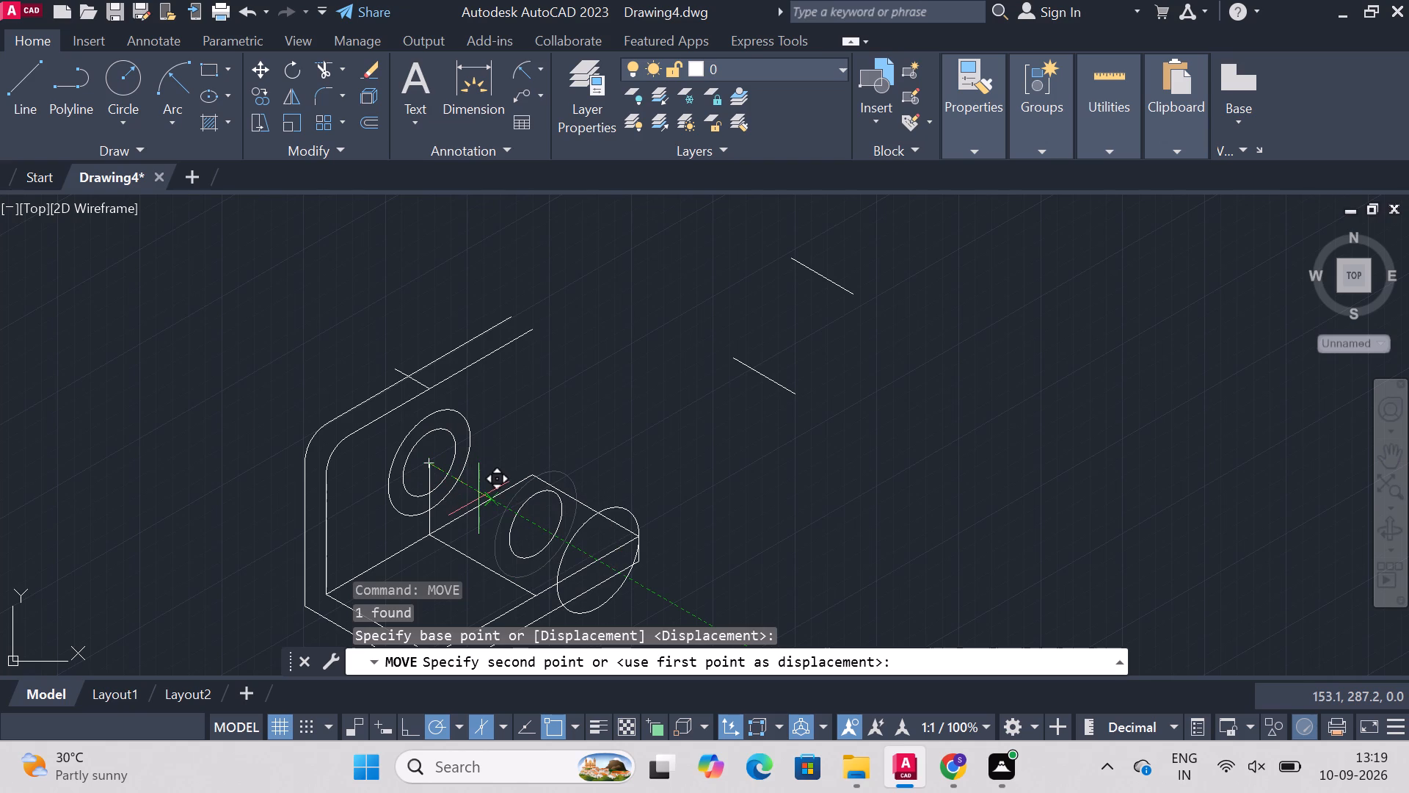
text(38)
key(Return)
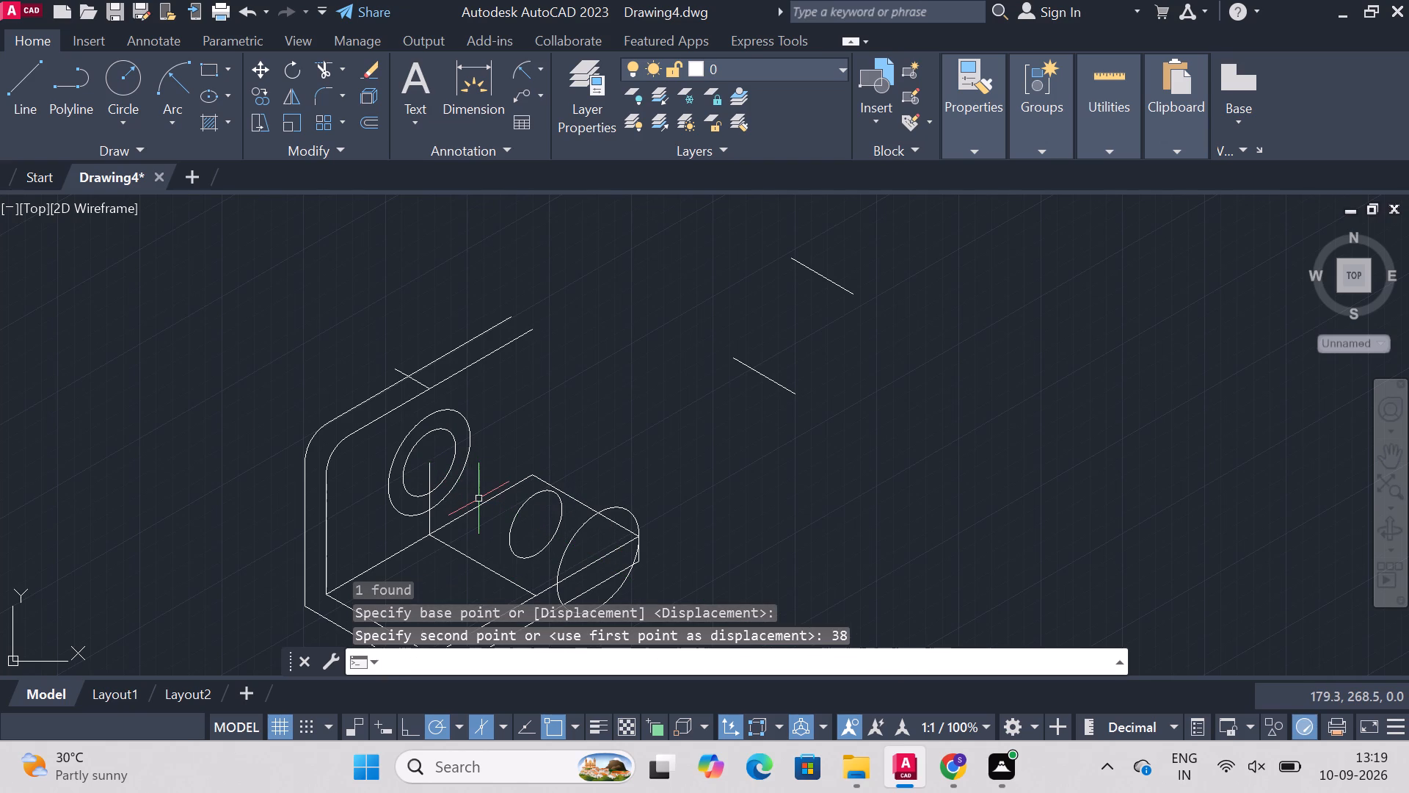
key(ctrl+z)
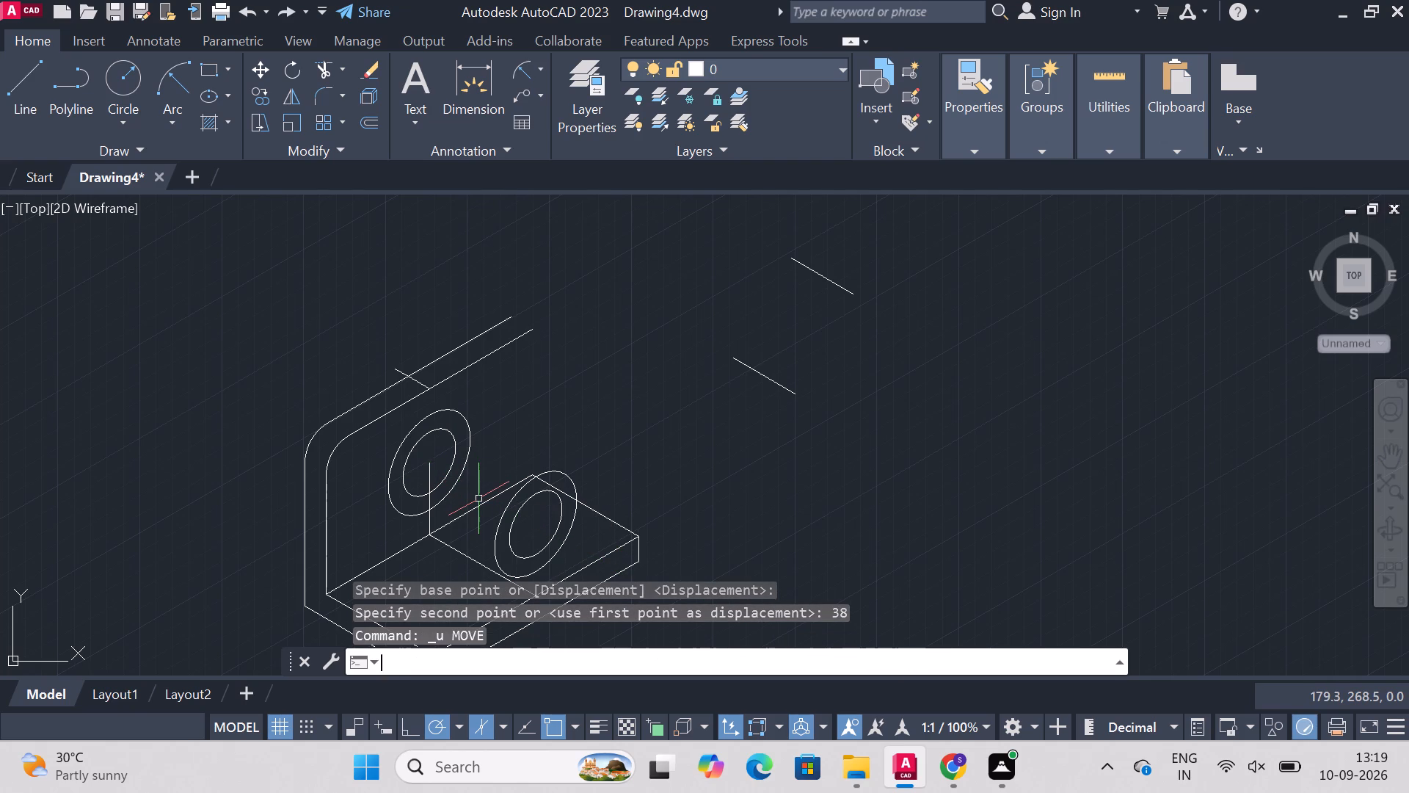
Erase the boss's front outer and front inner isocircles.
click(517, 494)
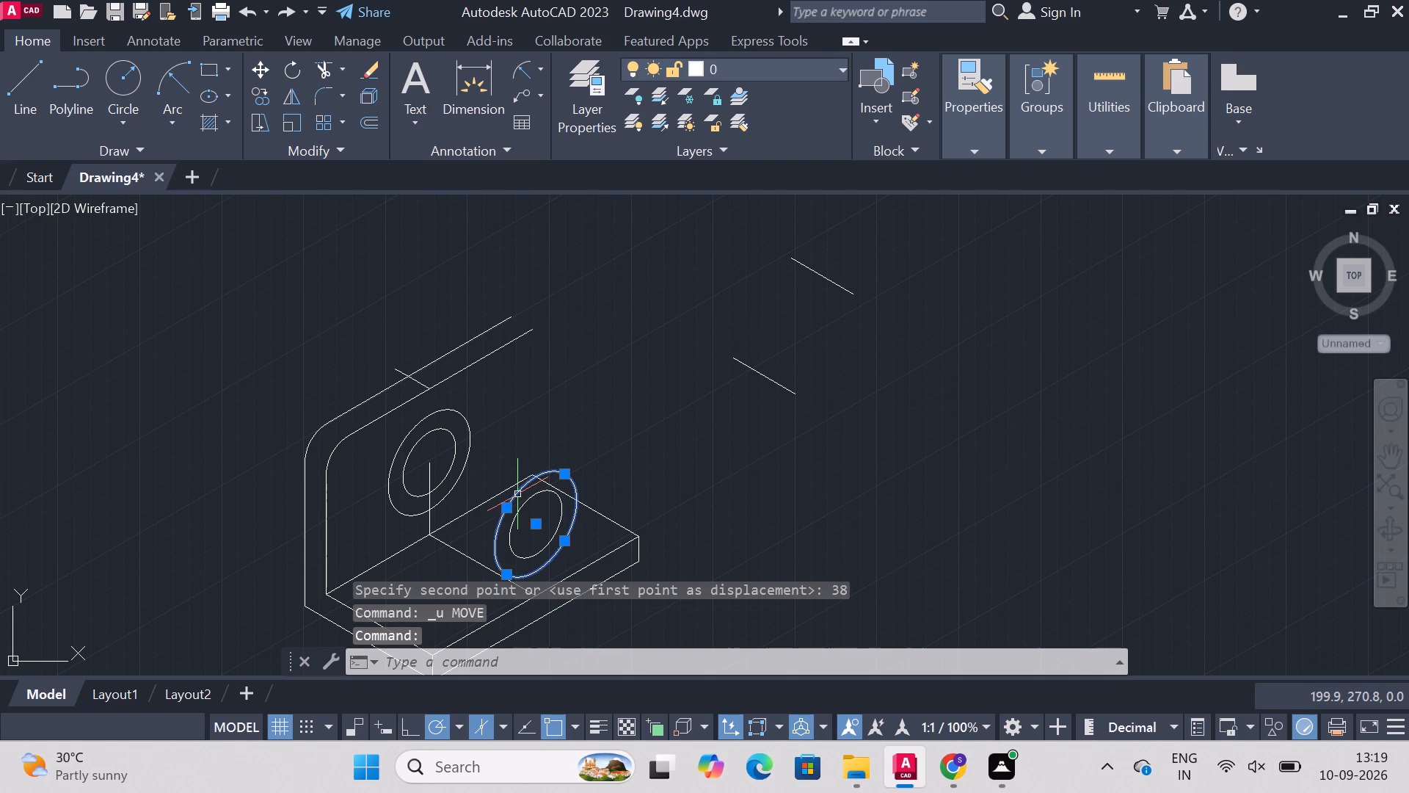
key(Delete)
click(530, 507)
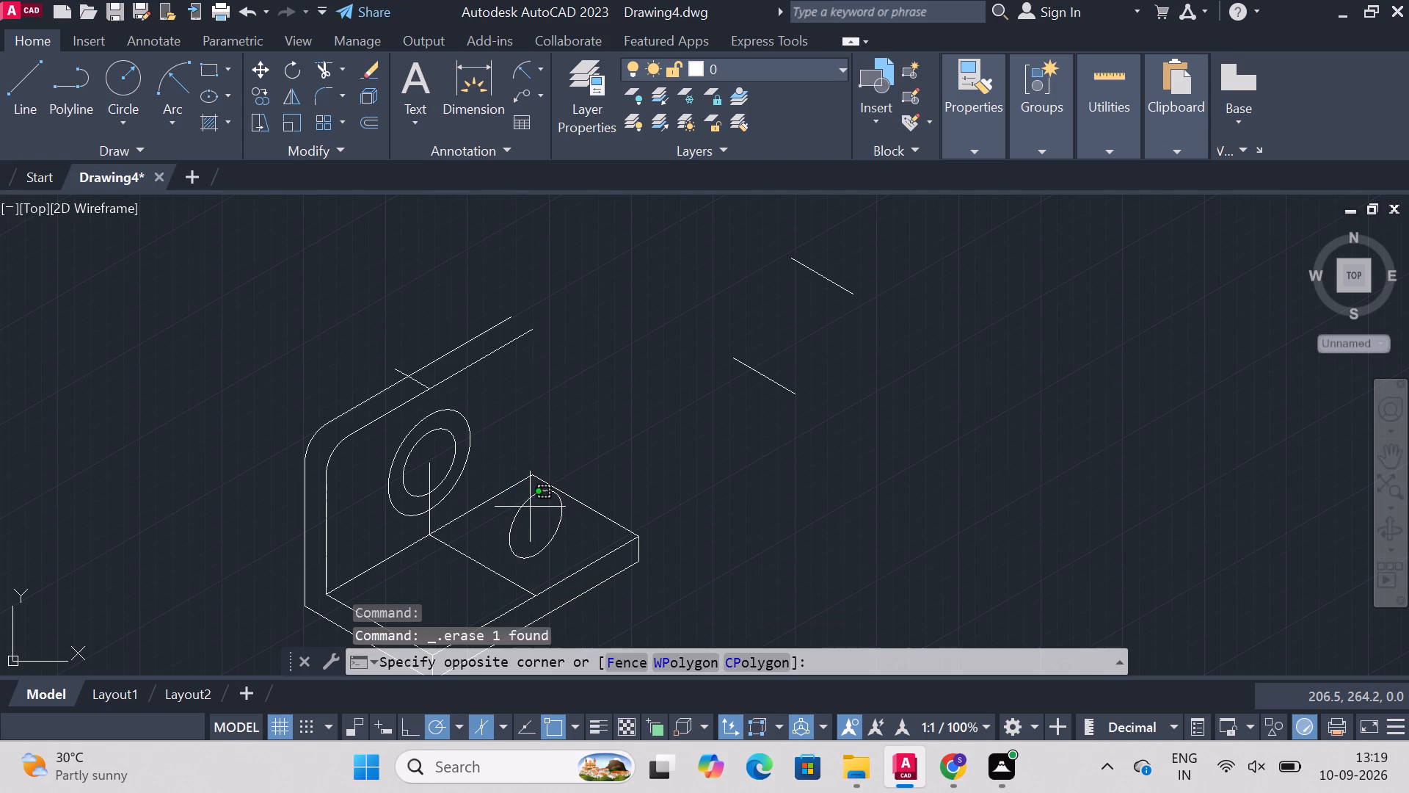
click(523, 505)
key(Delete)
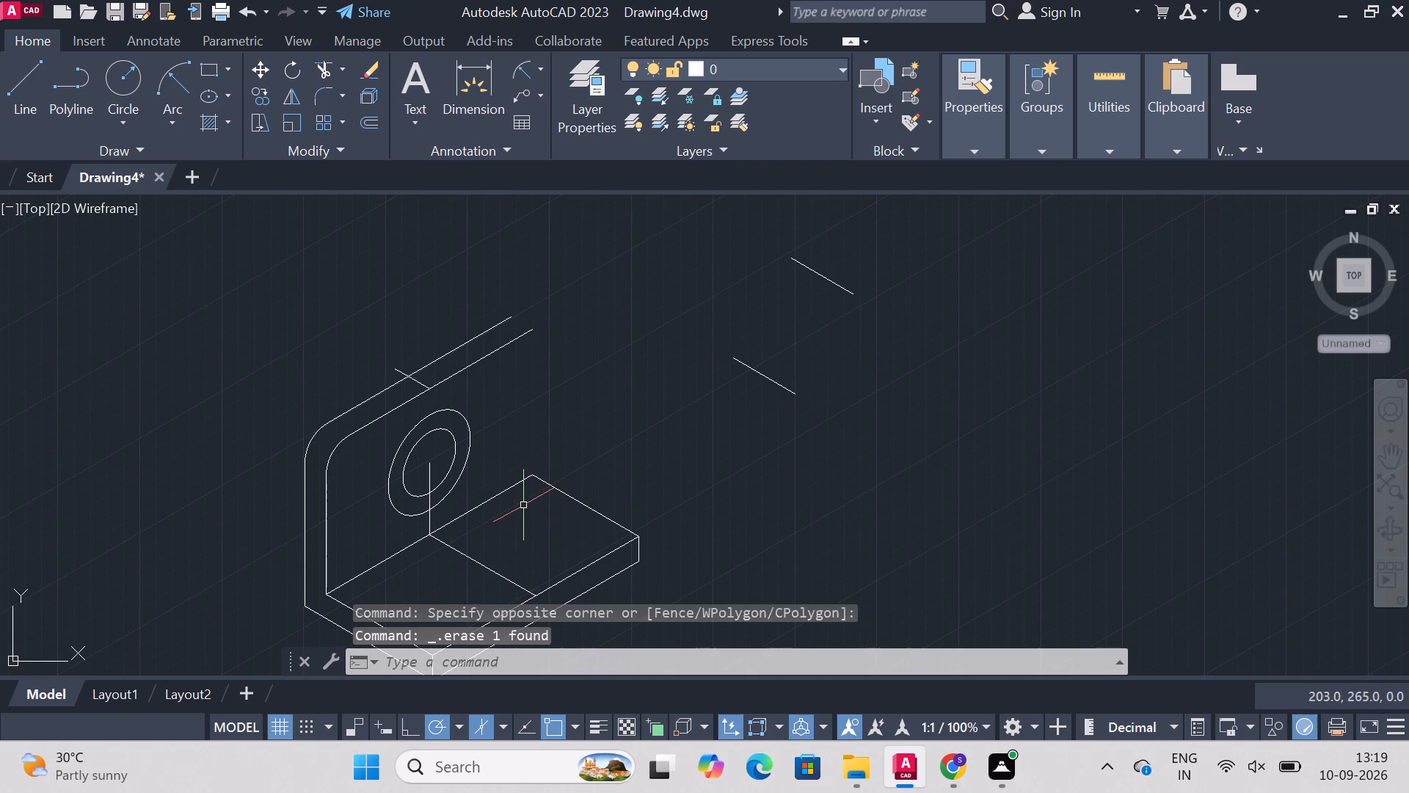
Copy the boss's rear outer isocircle from its centre 38 forward along the boss axis, parallel to the base's depth edges.
text(copy)
key(Return)
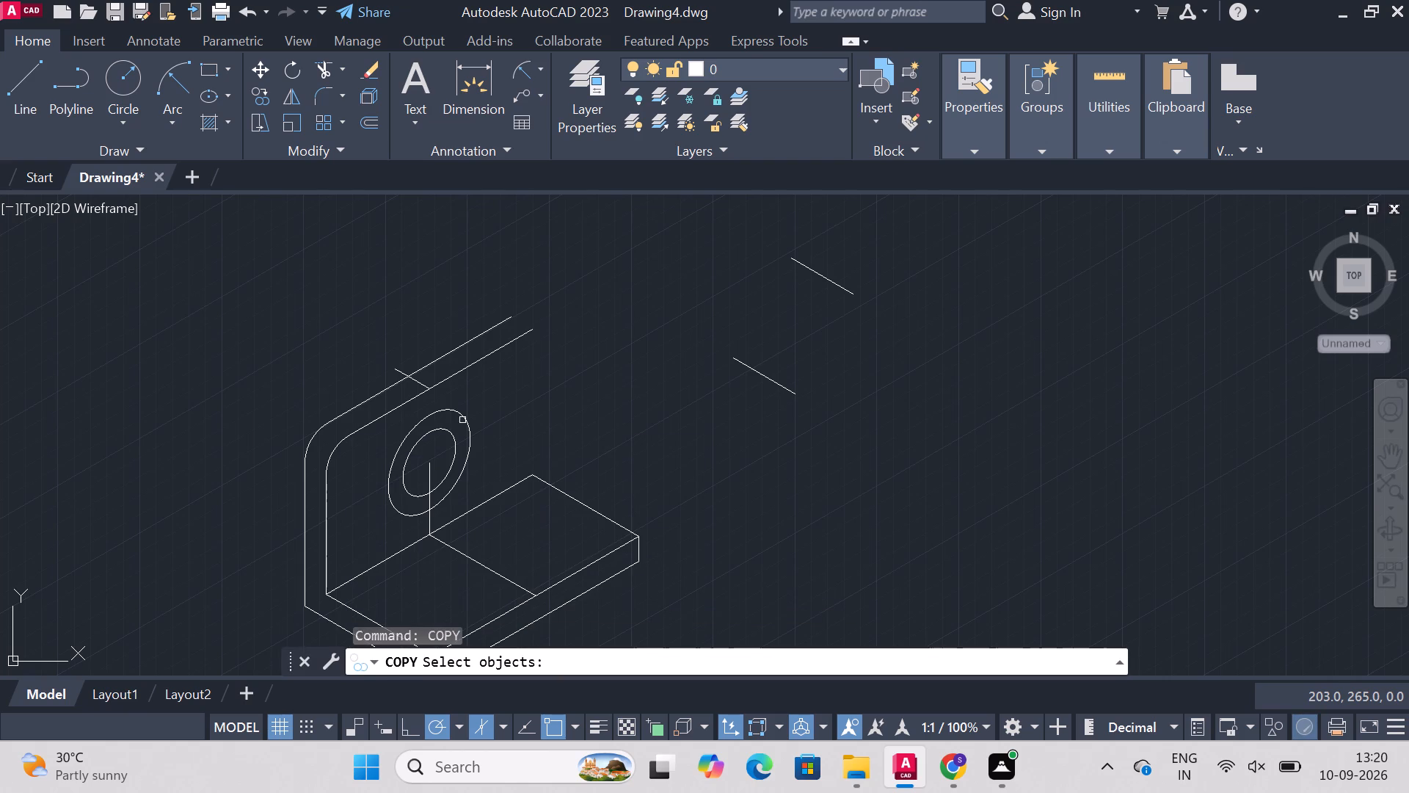
click(465, 420)
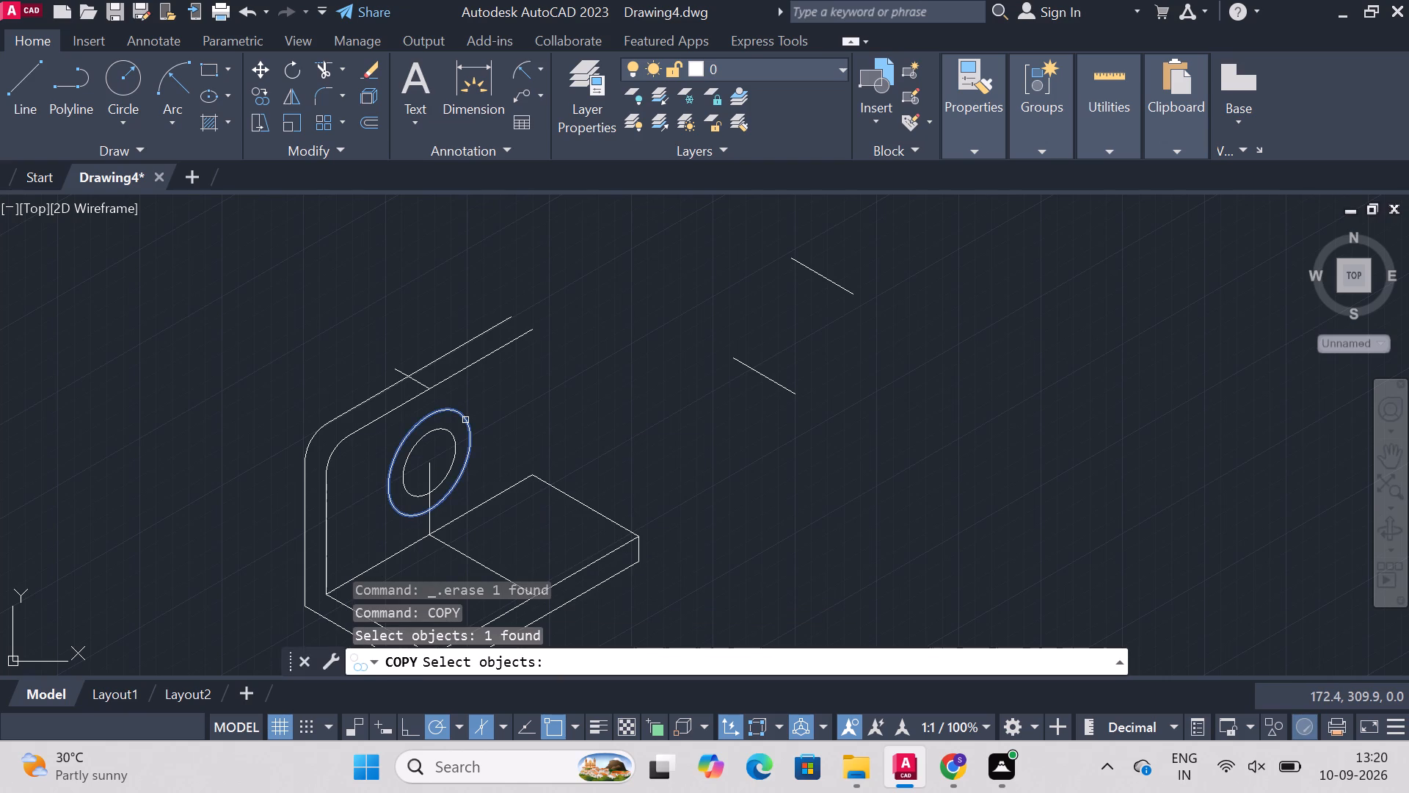
key(Return)
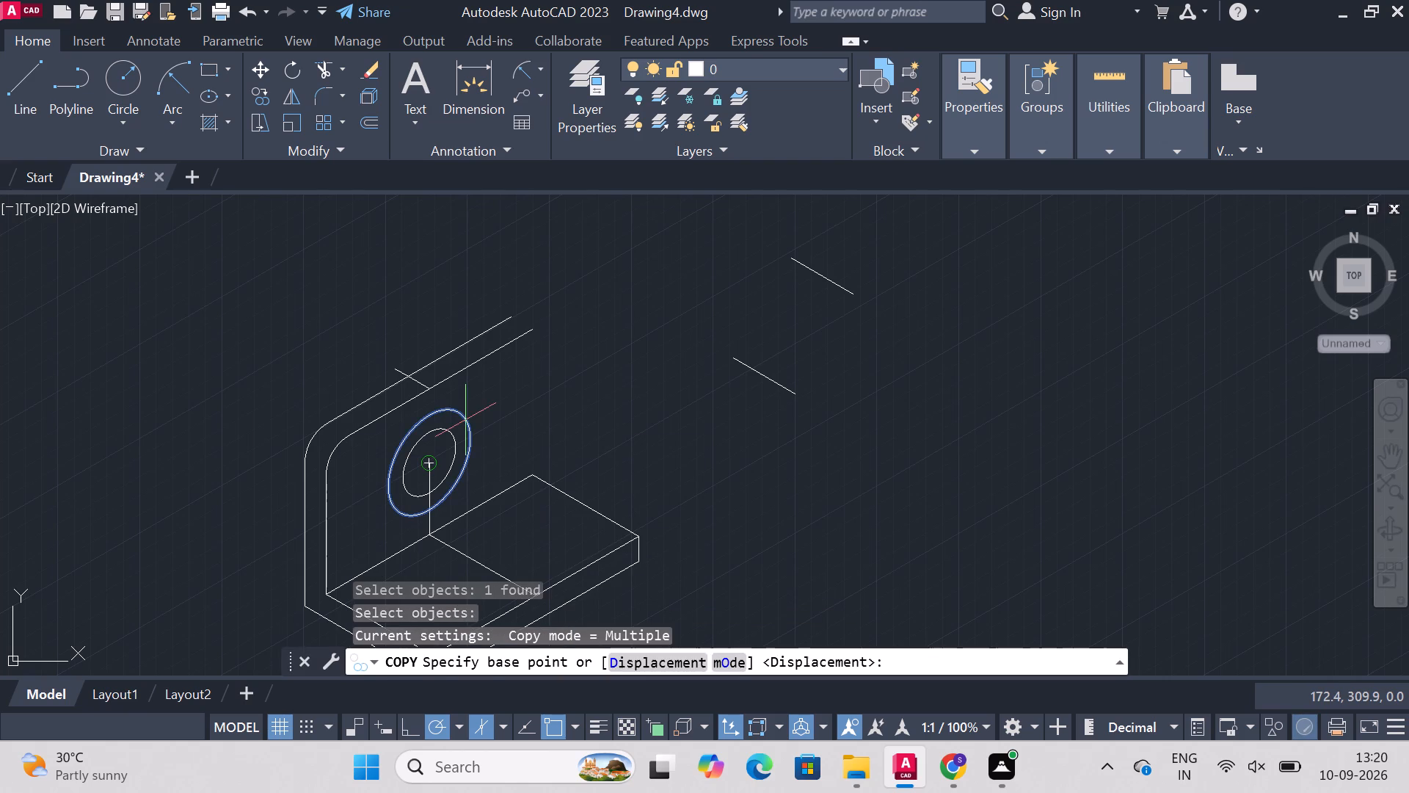
click(425, 463)
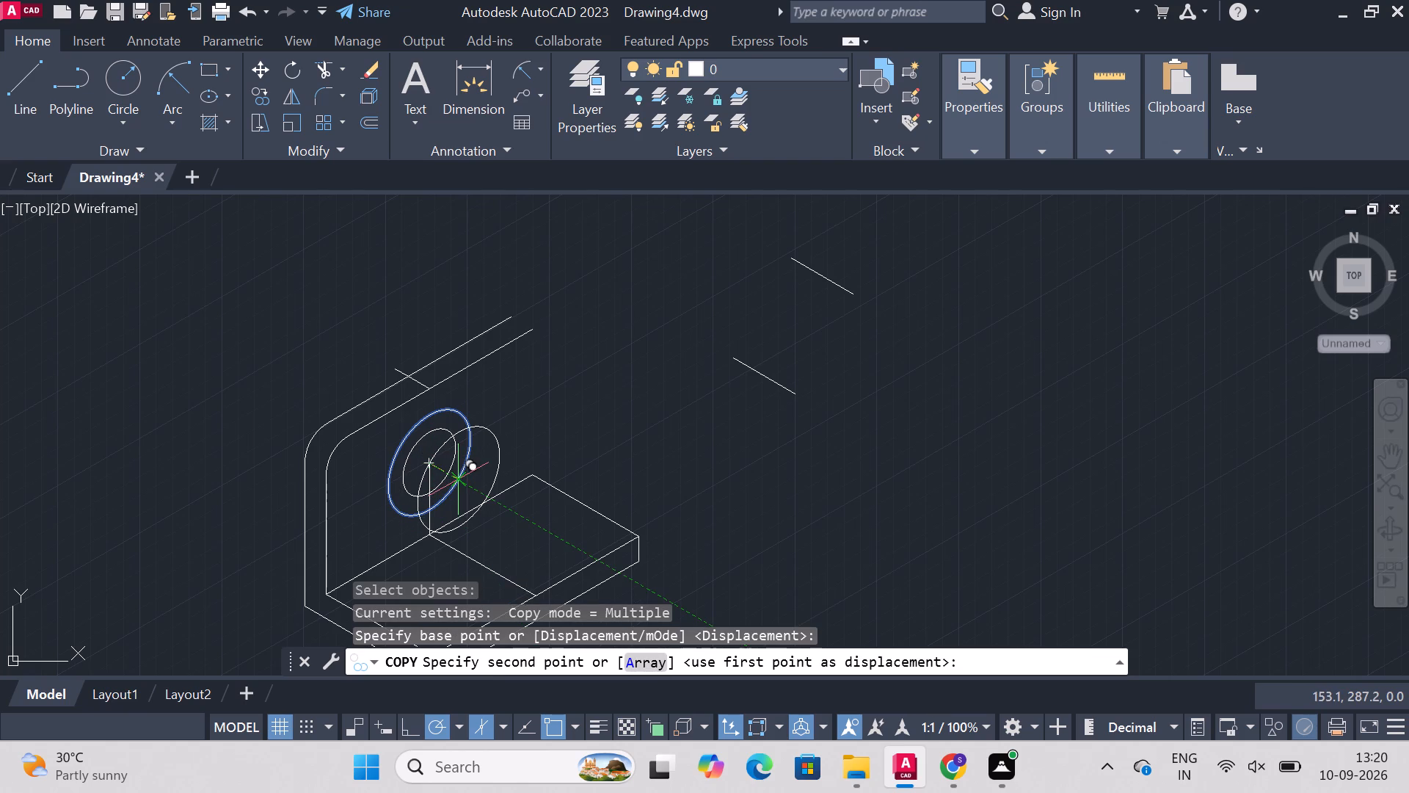
text(38)
key(Return)
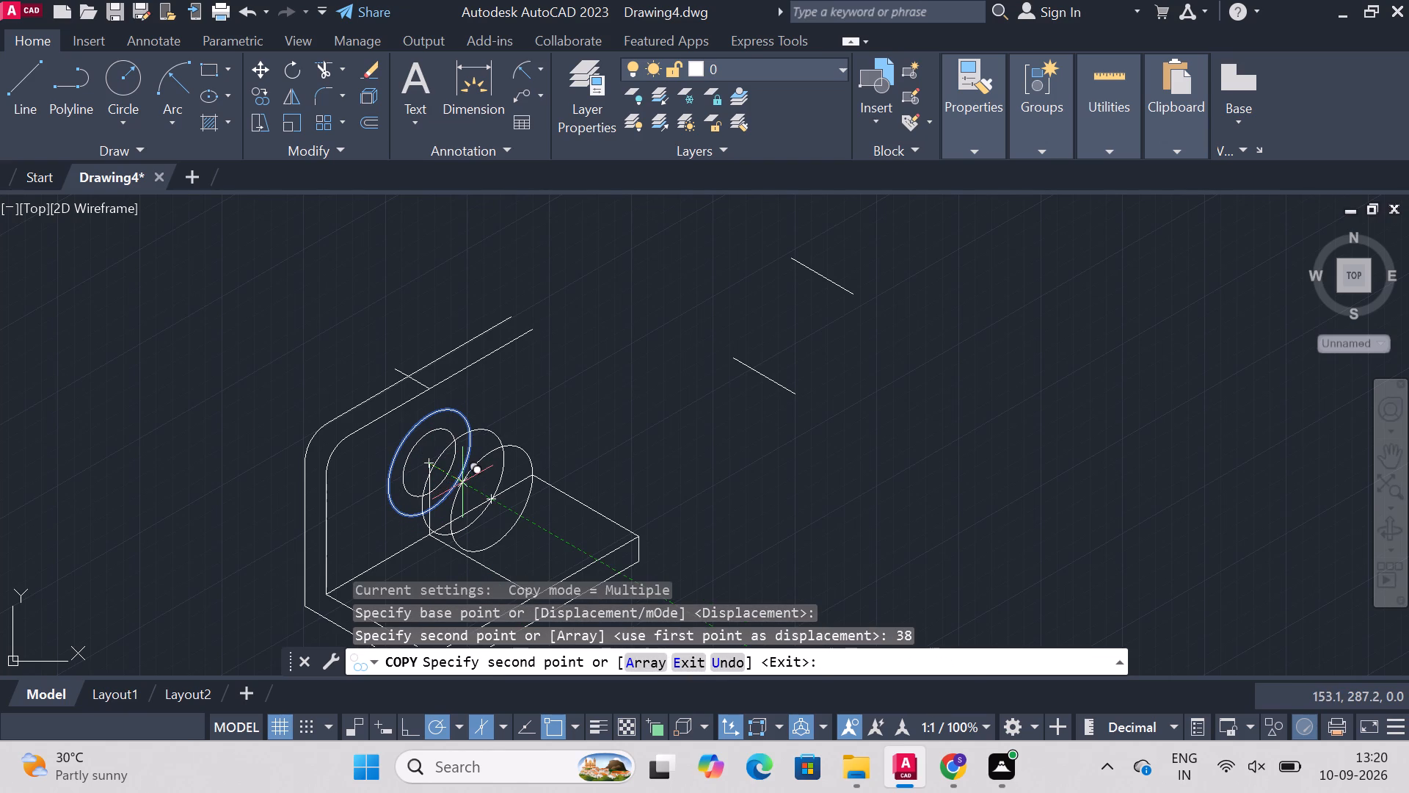
key(Escape)
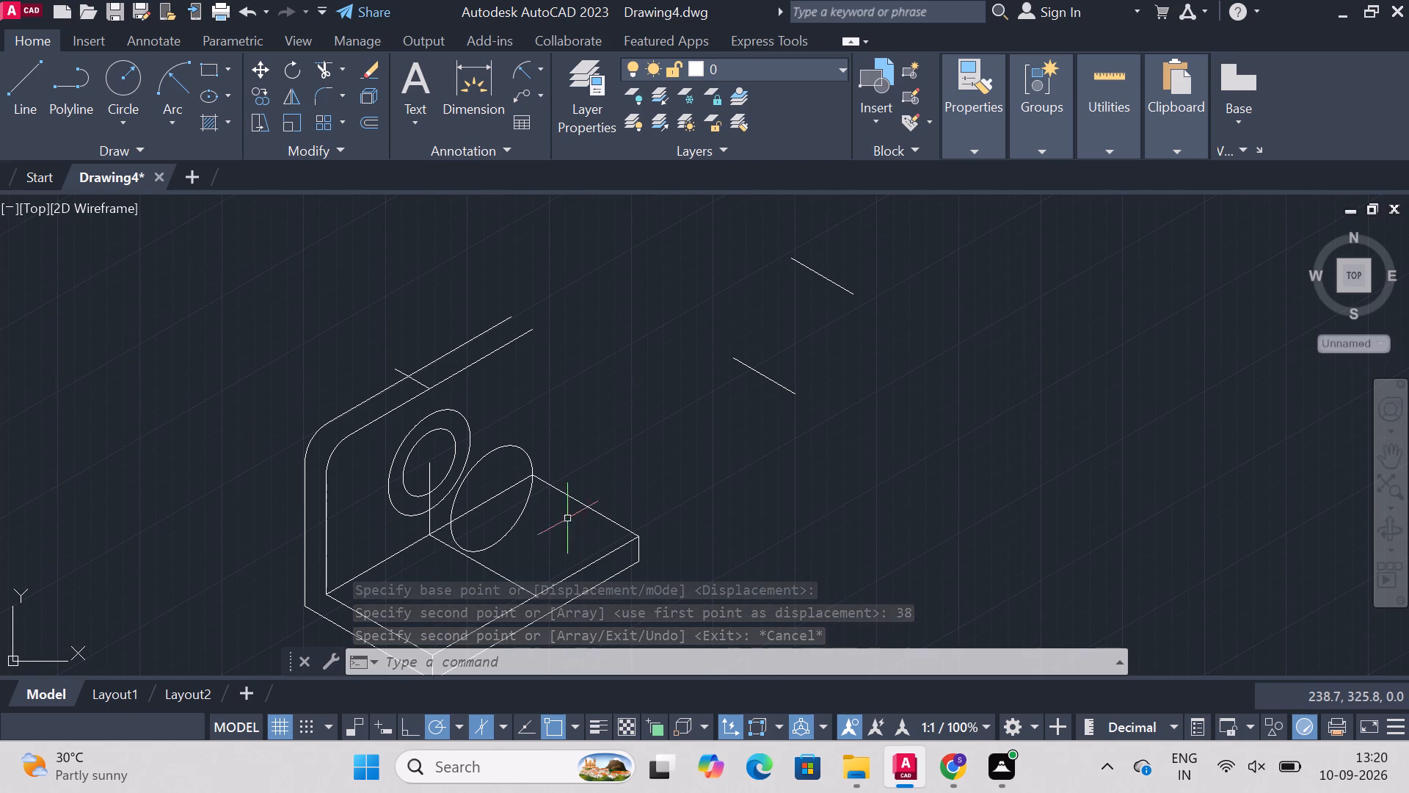
Copy the boss's rear inner isocircle from its centre 38 forward along the boss axis, concentric with the copied outer isocircle.
text(copy)
key(Return)
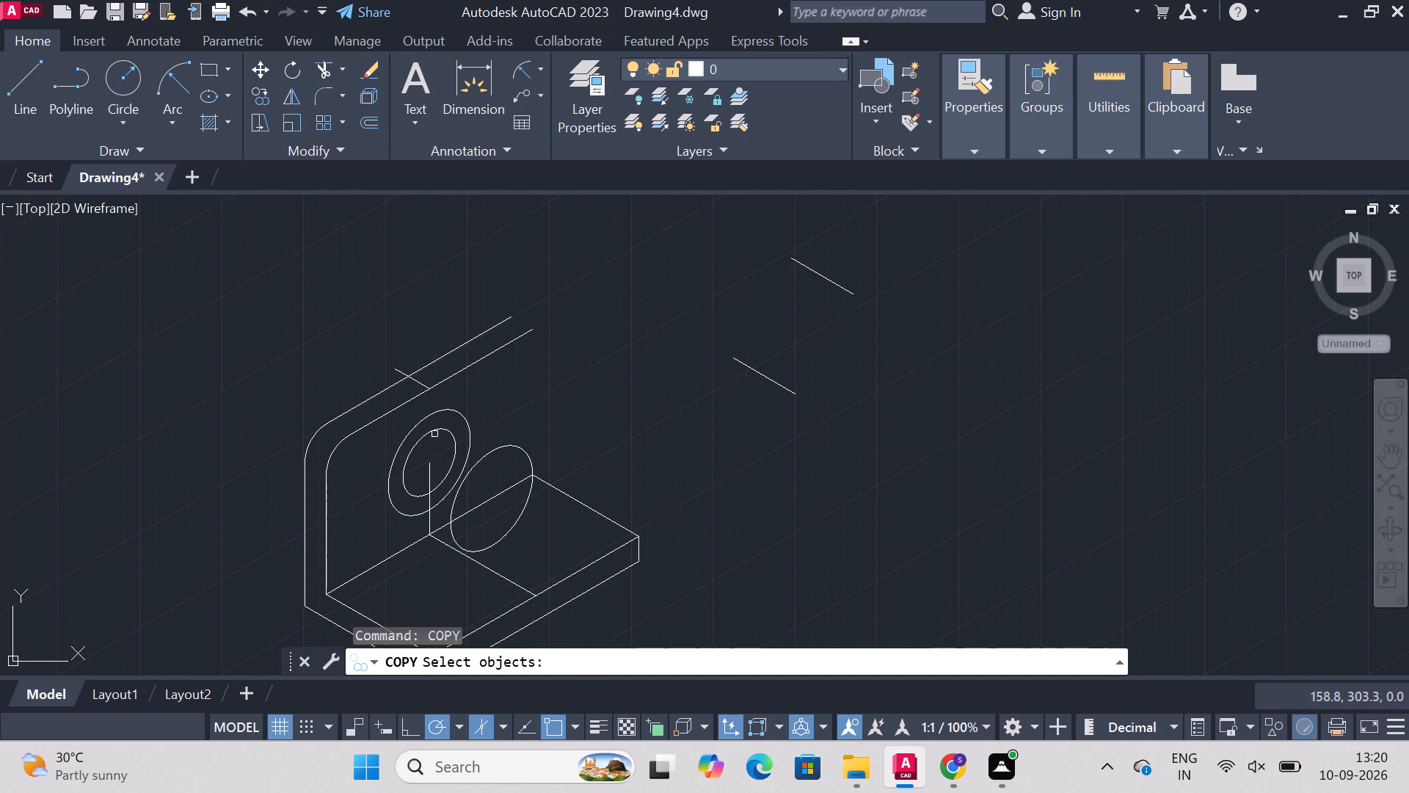
click(436, 430)
key(Return)
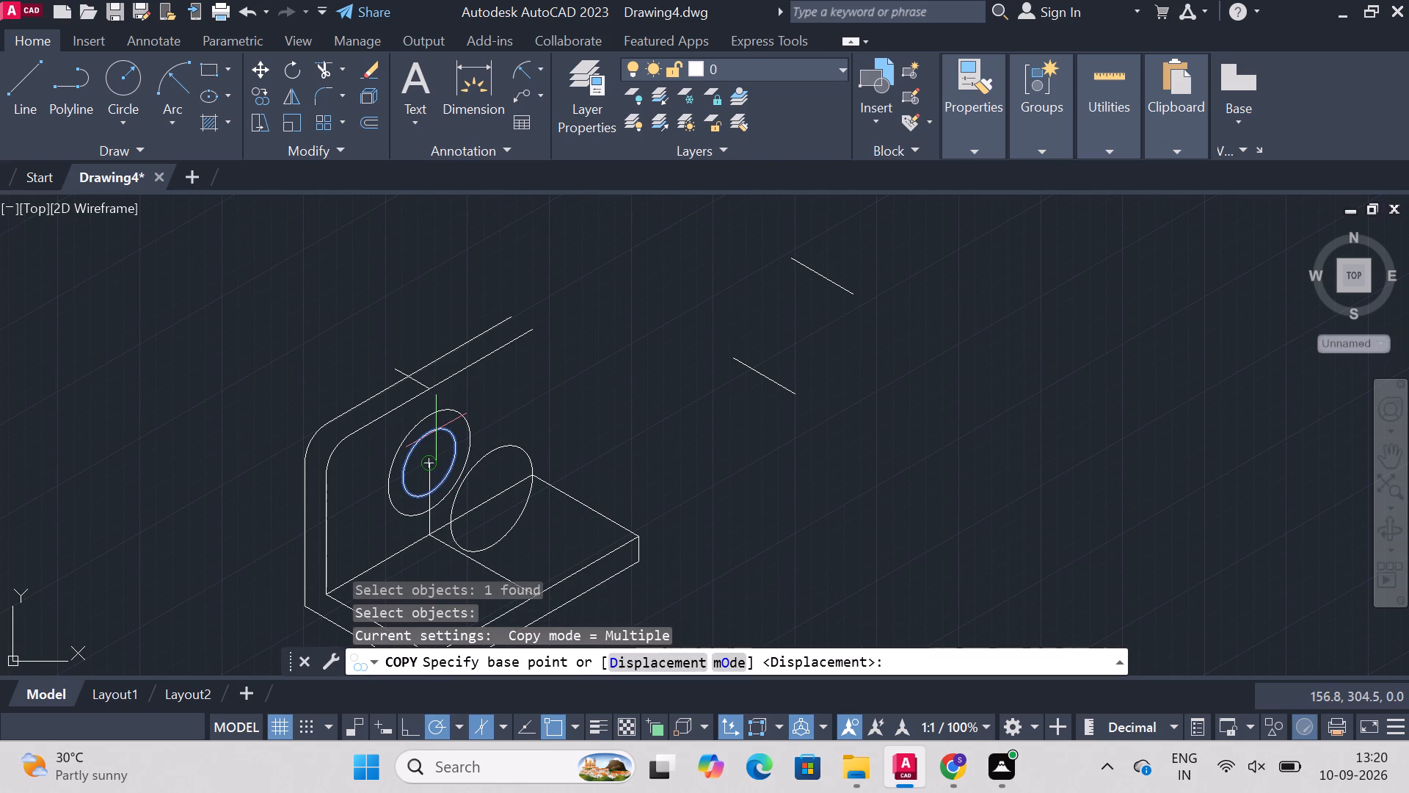
text(38)
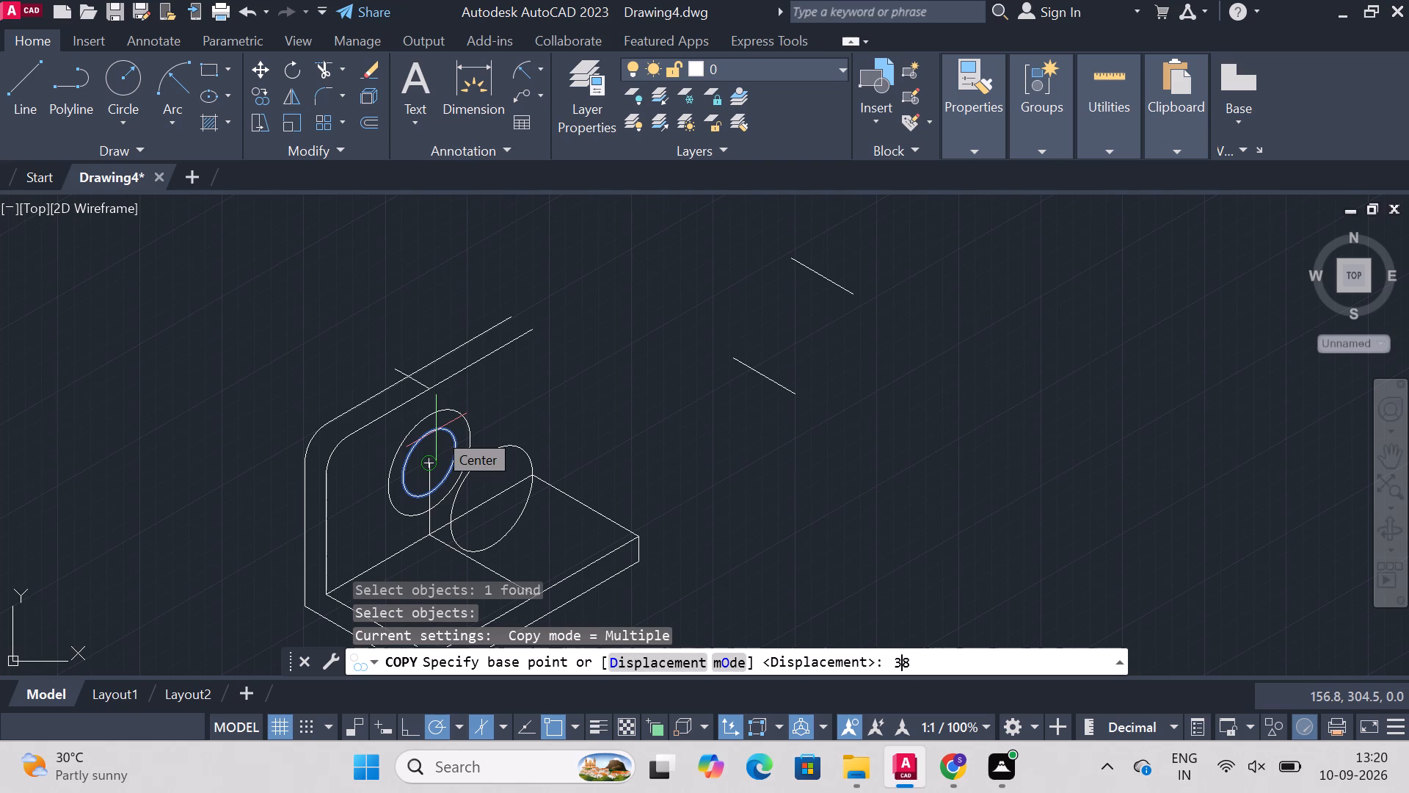
key(Return)
click(429, 464)
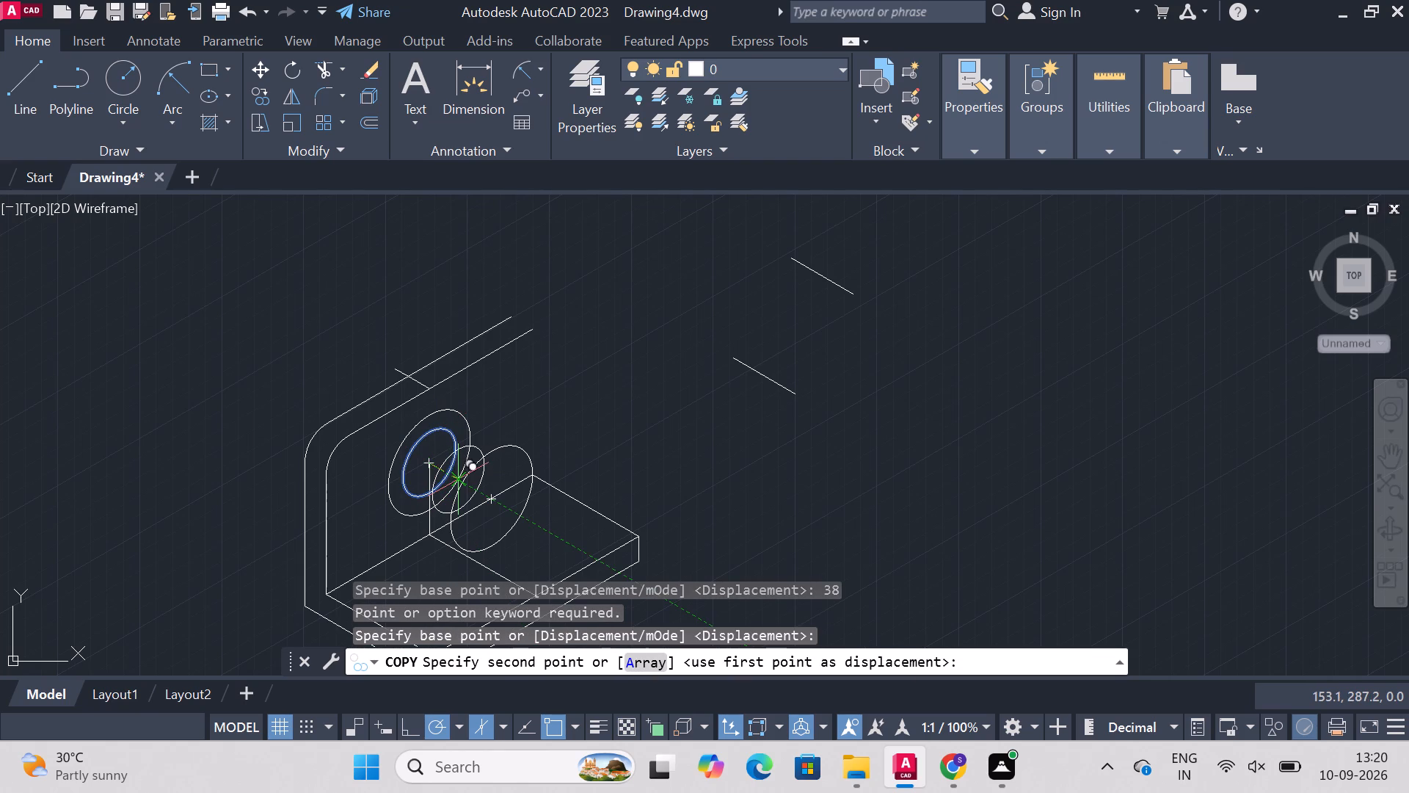
text(38)
key(Return)
key(Escape)
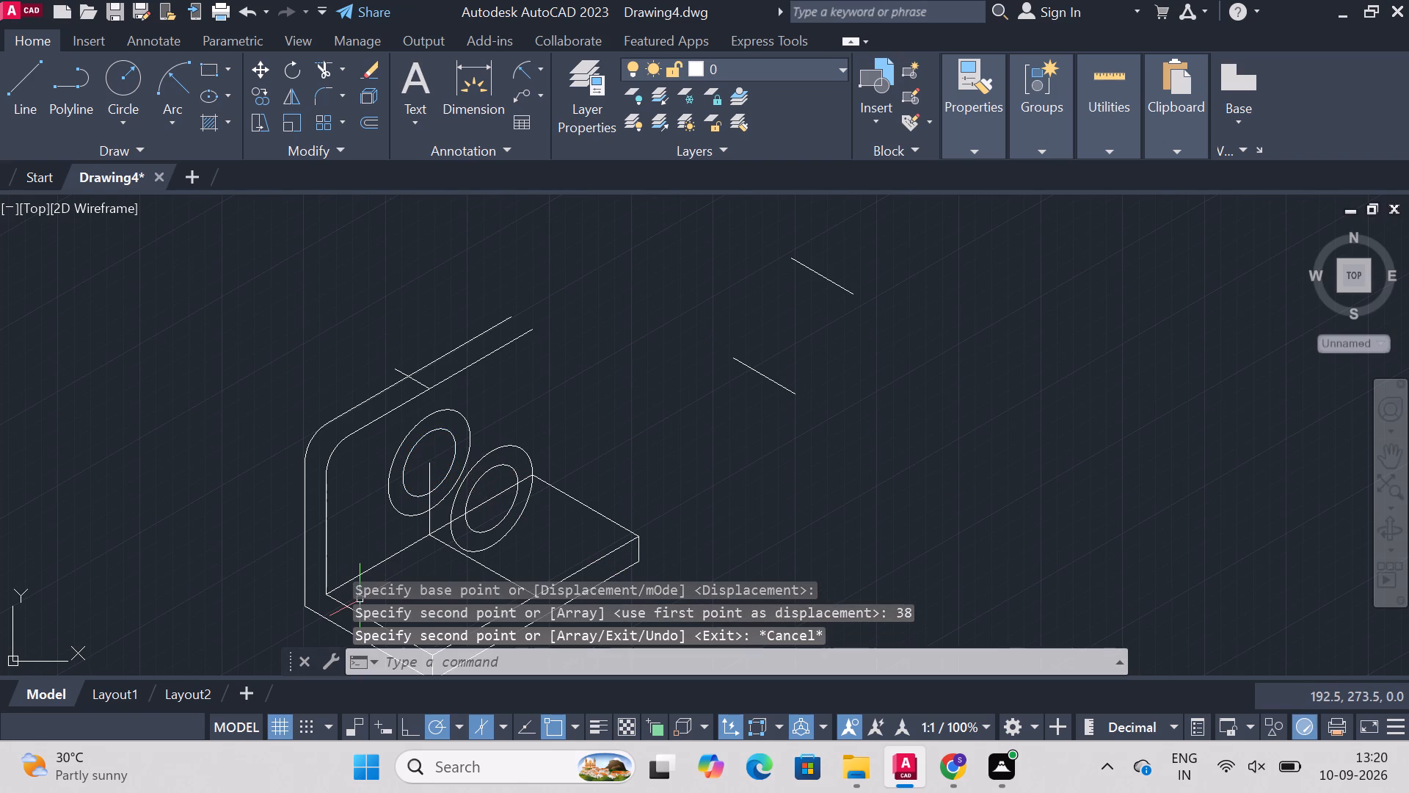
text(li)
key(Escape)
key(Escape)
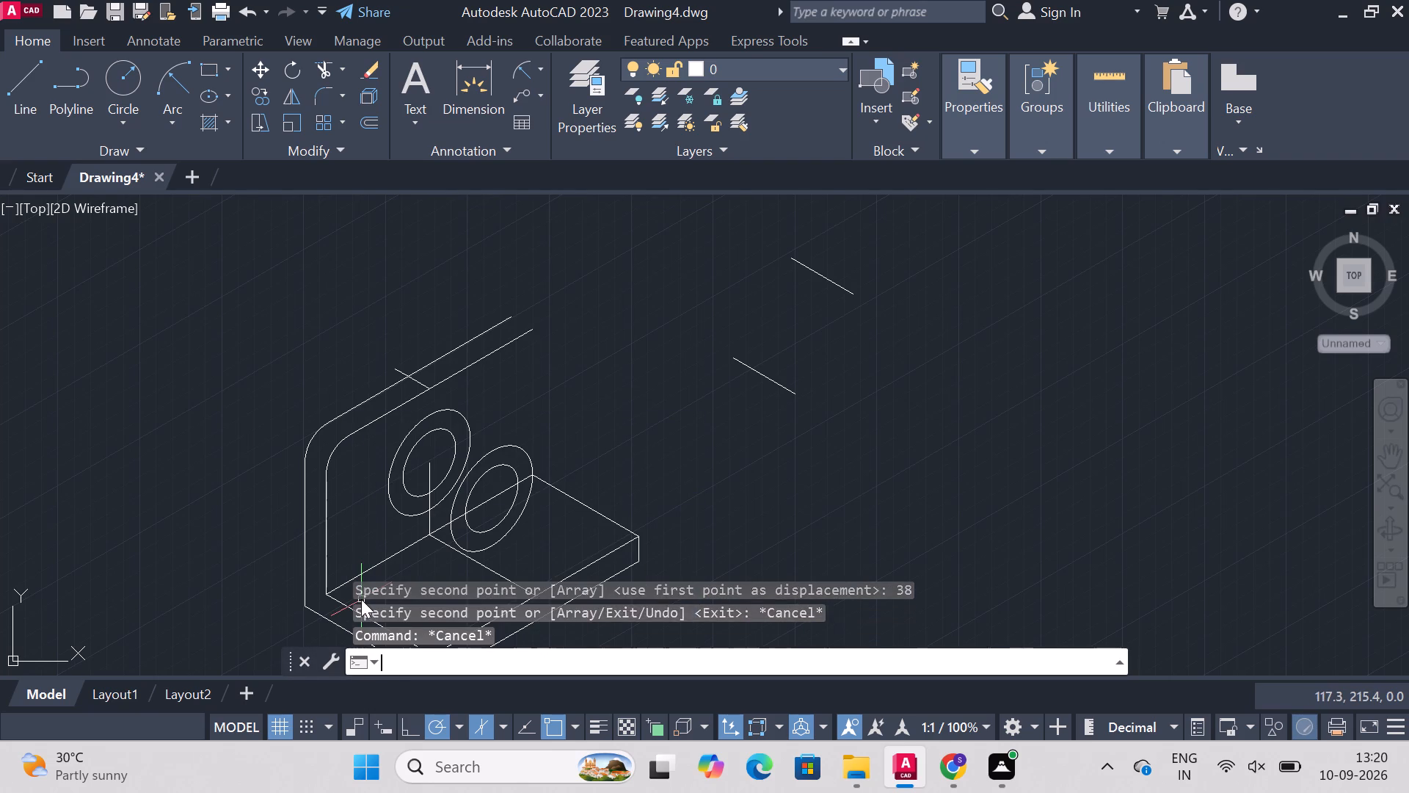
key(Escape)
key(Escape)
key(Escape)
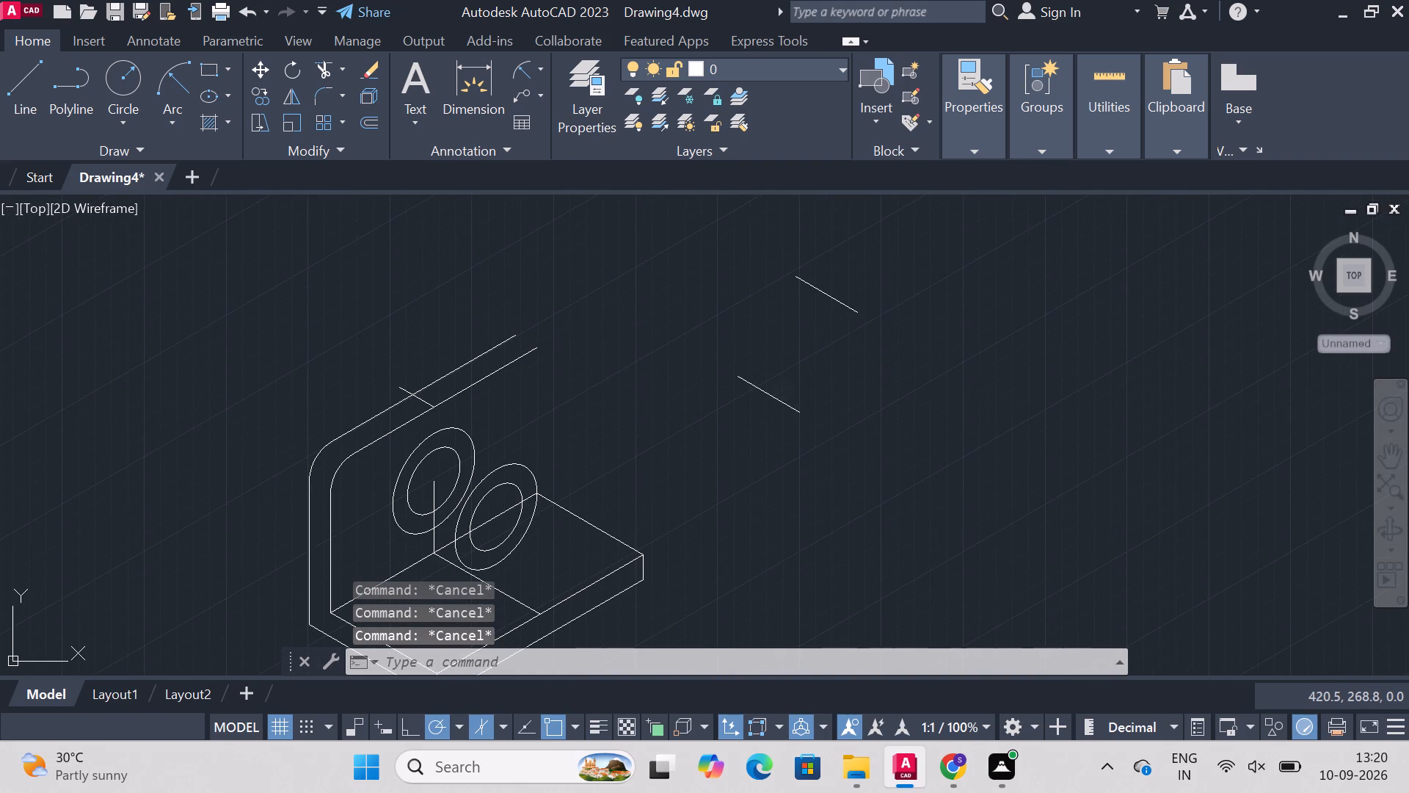
Erase the two stray slanted lines lying apart from the bracket.
key(Delete)
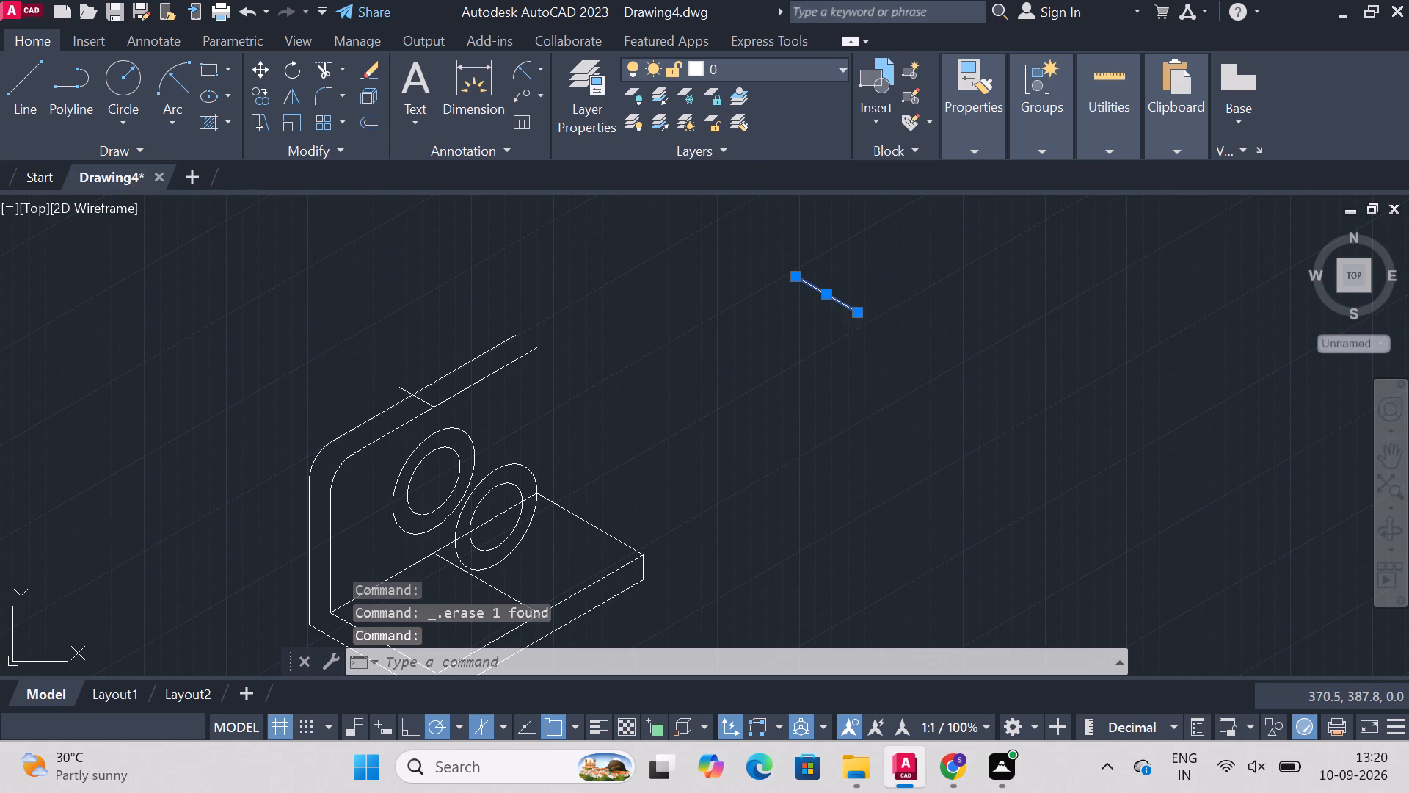
key(Delete)
Draw a line from the front isocircles' centre to the rear isocircles' centre.
key(z)
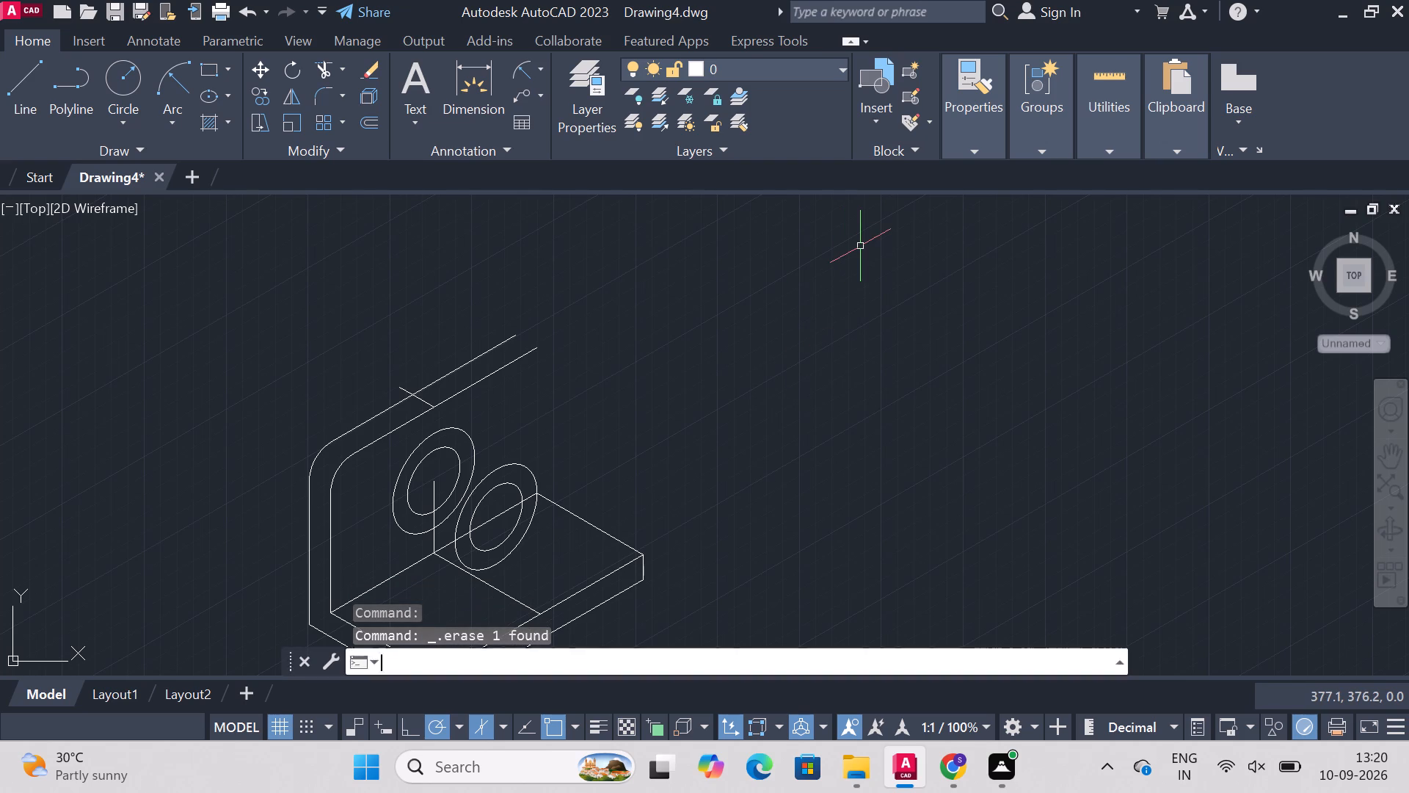
key(Return)
key(a)
key(Return)
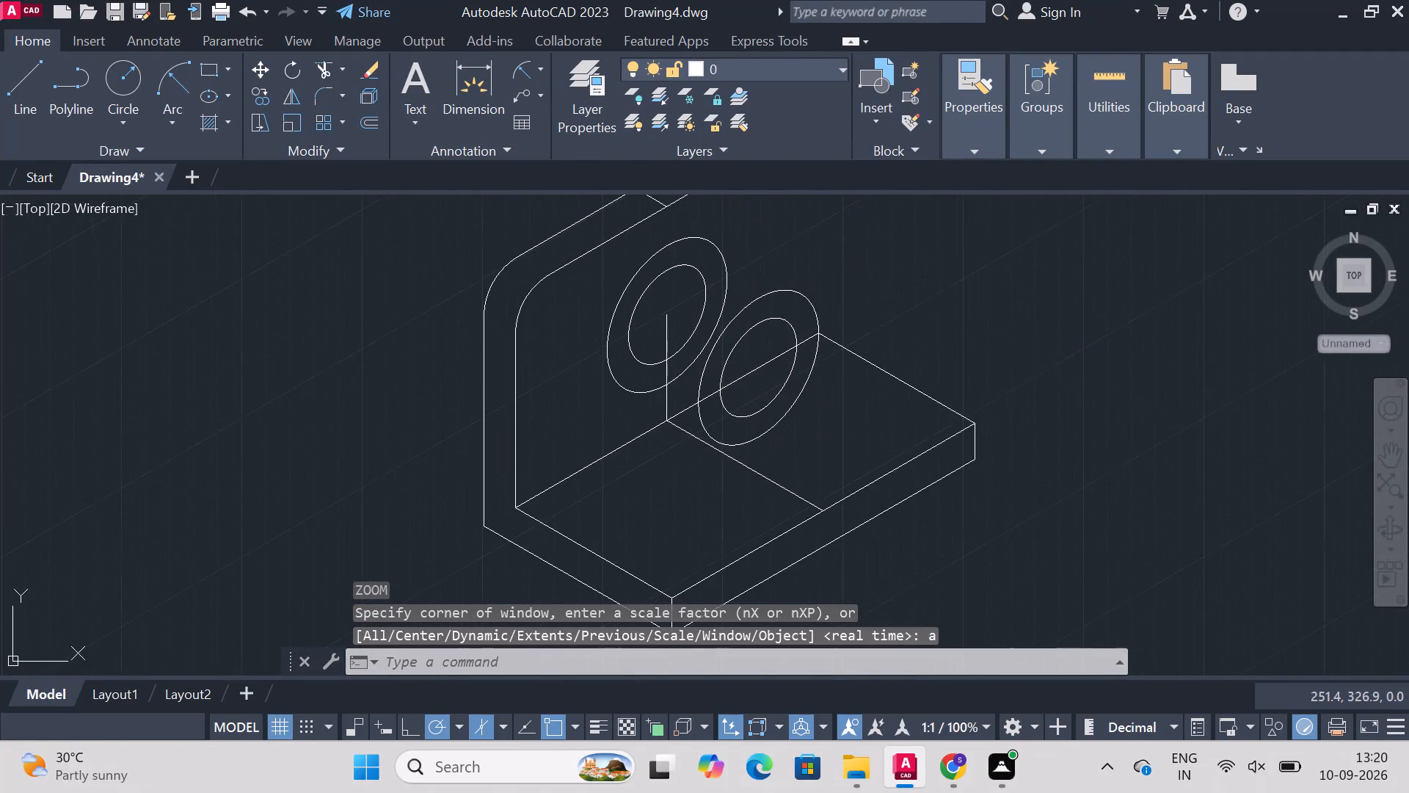
text(line)
key(Return)
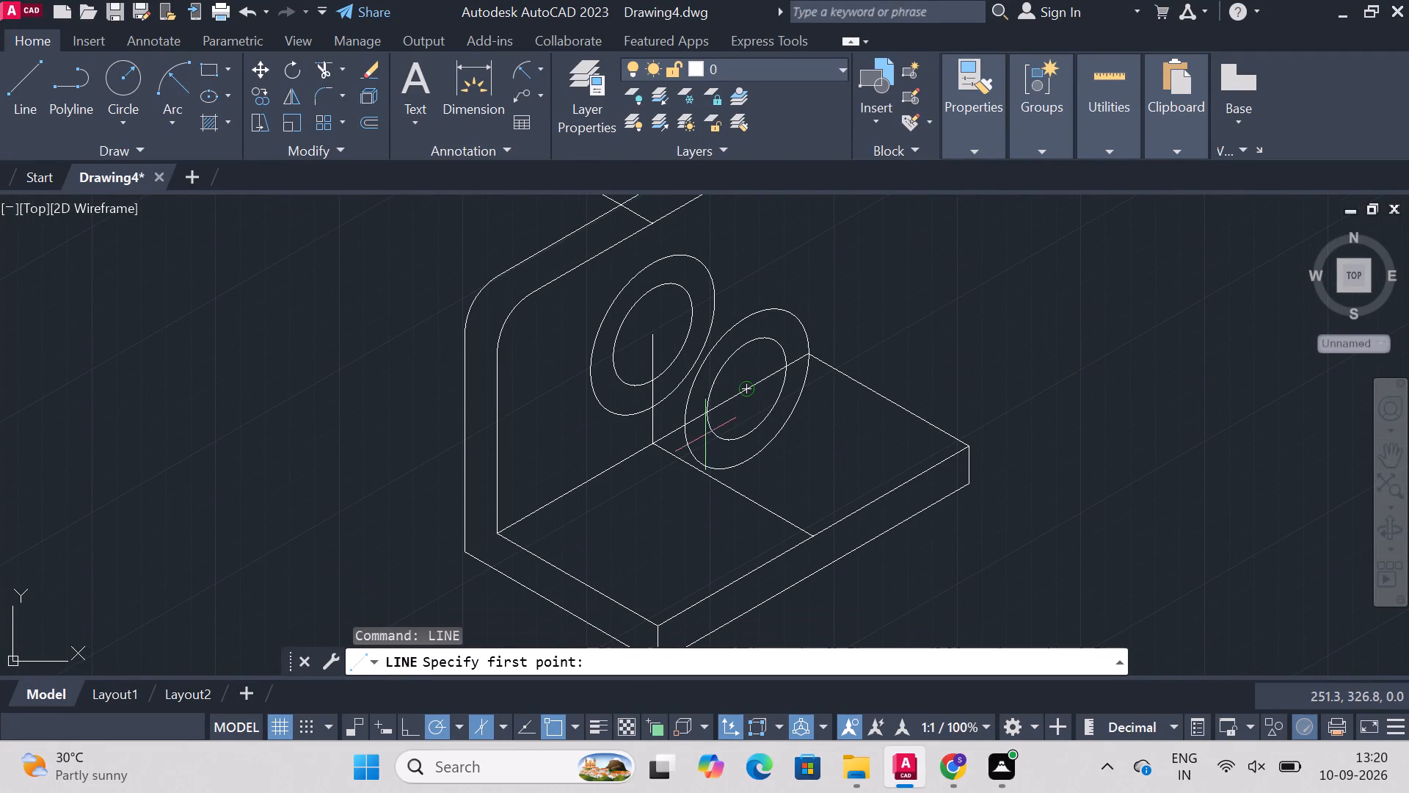
click(743, 388)
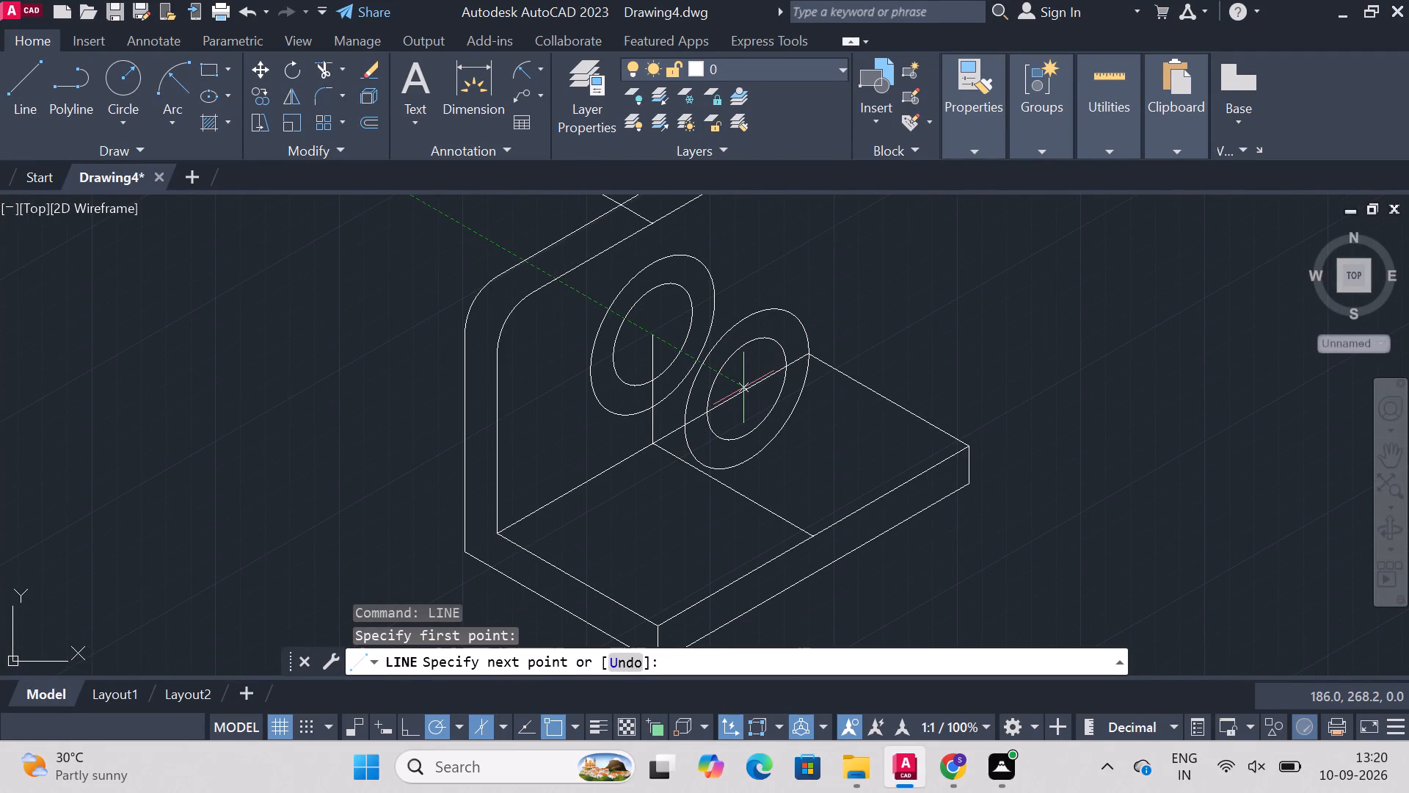
click(655, 334)
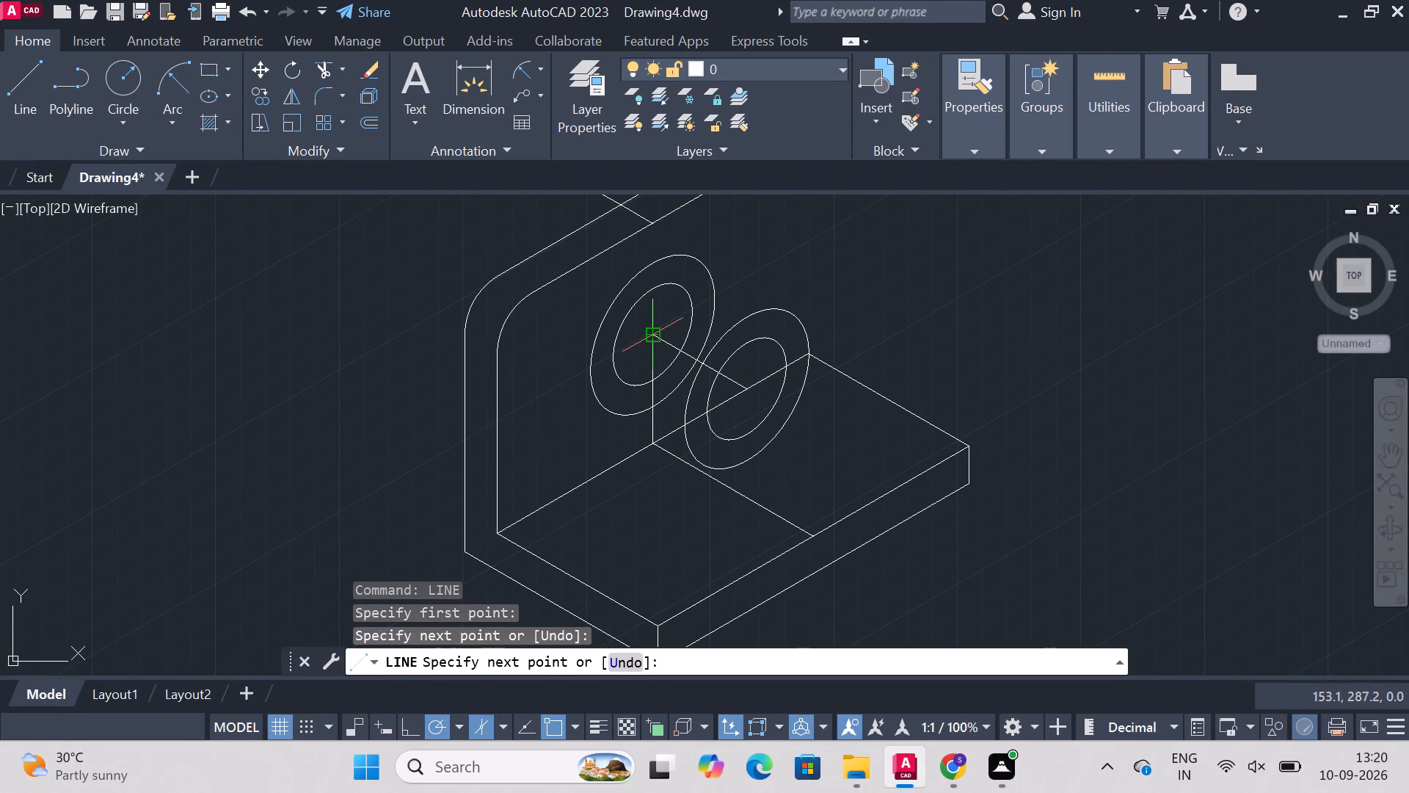
key(Escape)
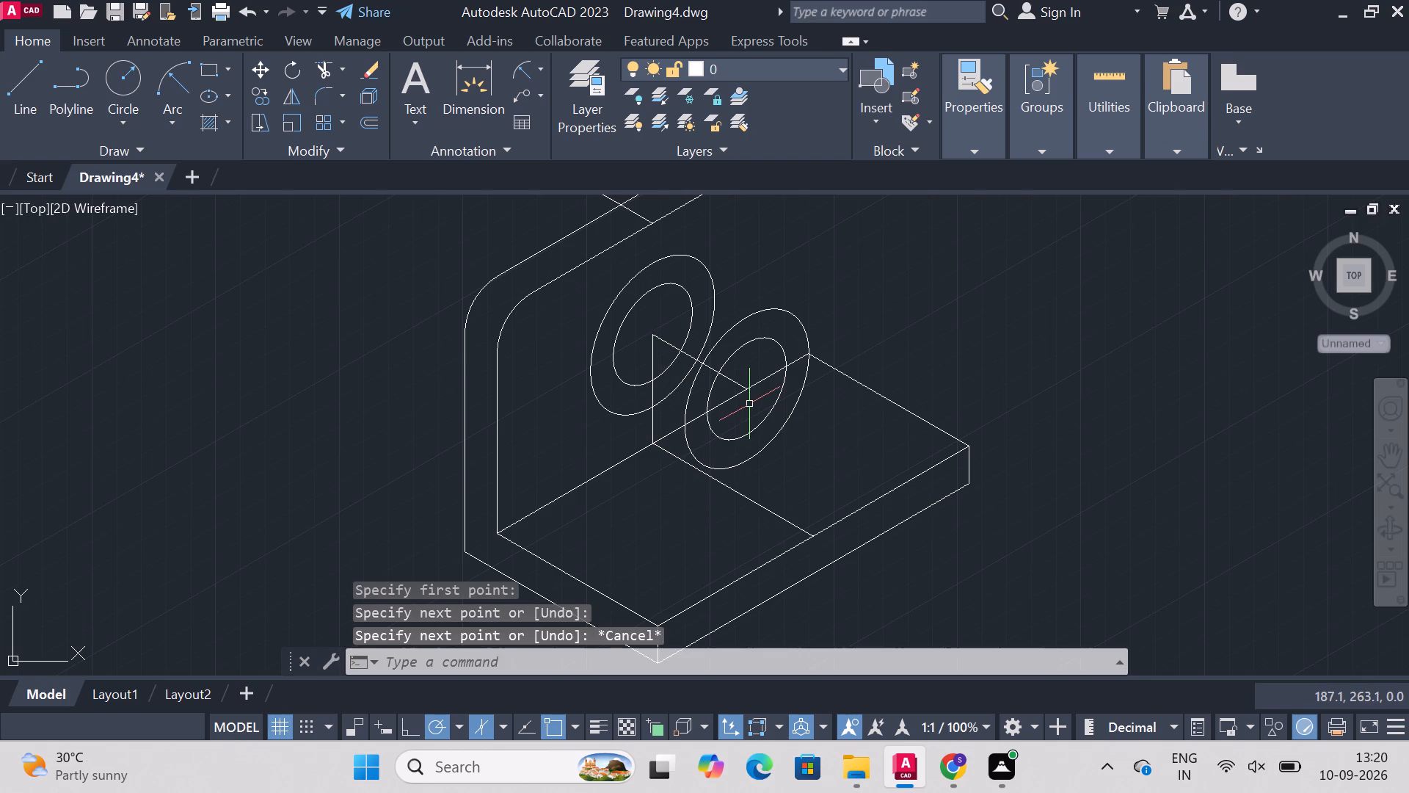
Draw a line from the front isocircles' centre to the outer isocircle's lower end, continuing along the boss axis to the rear outer isocircle.
text(line)
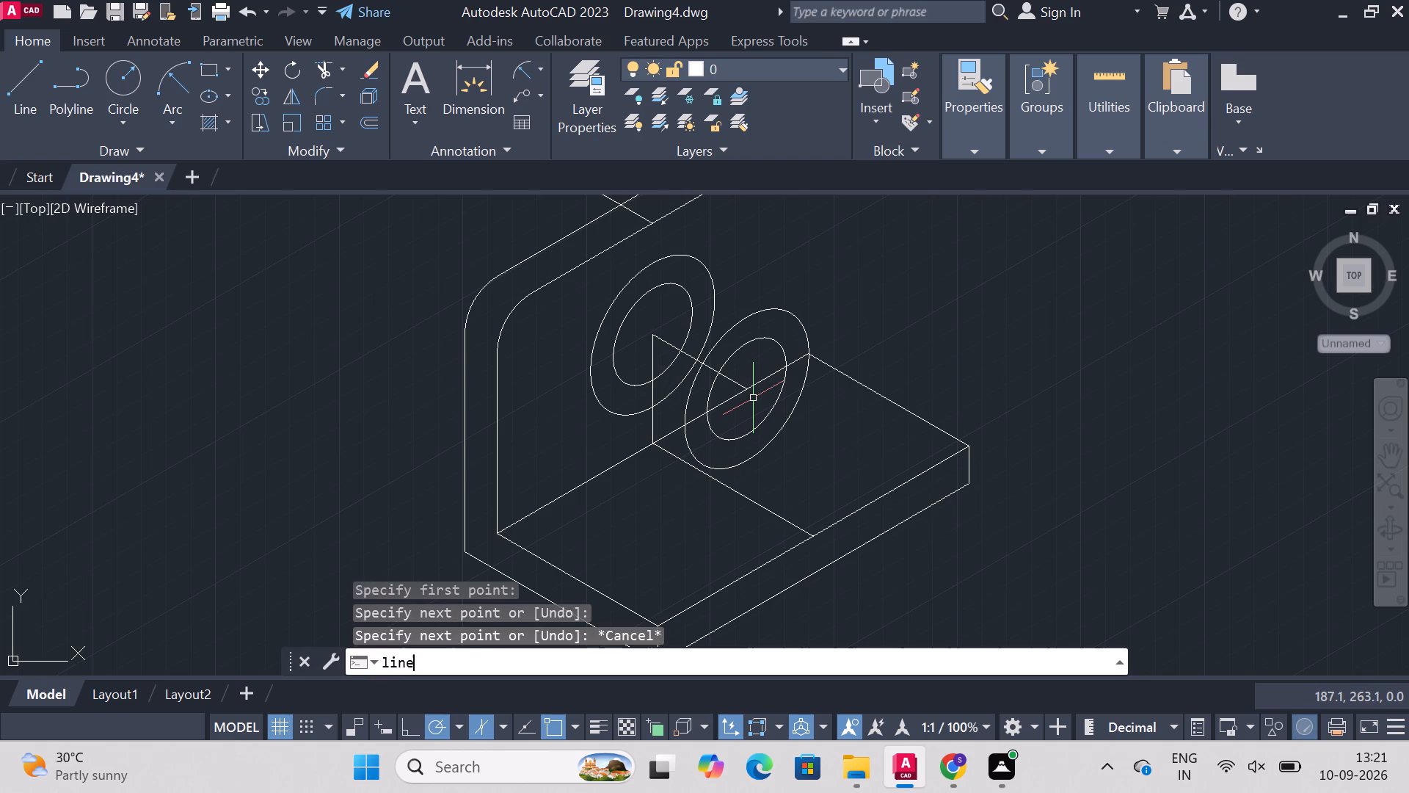
key(Return)
click(746, 390)
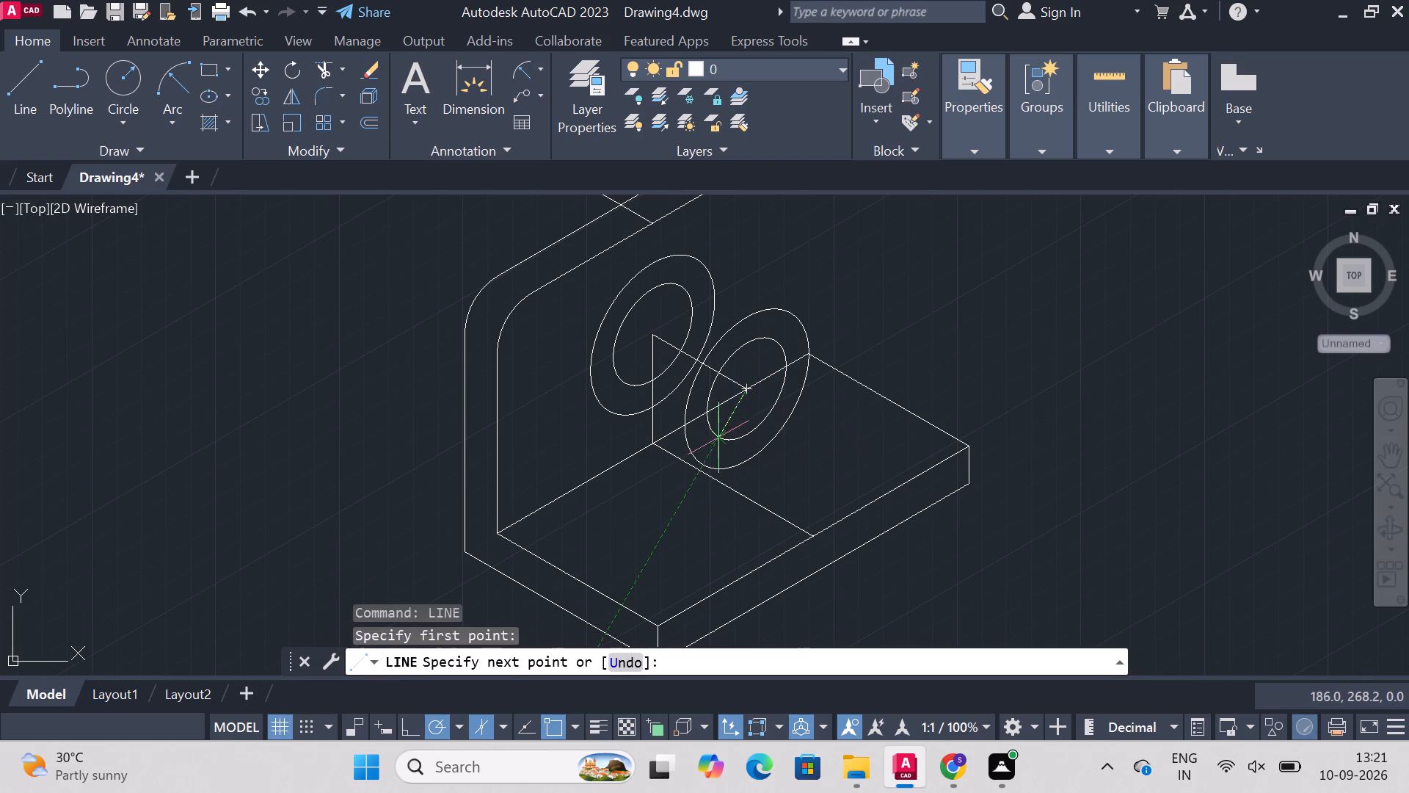
click(701, 461)
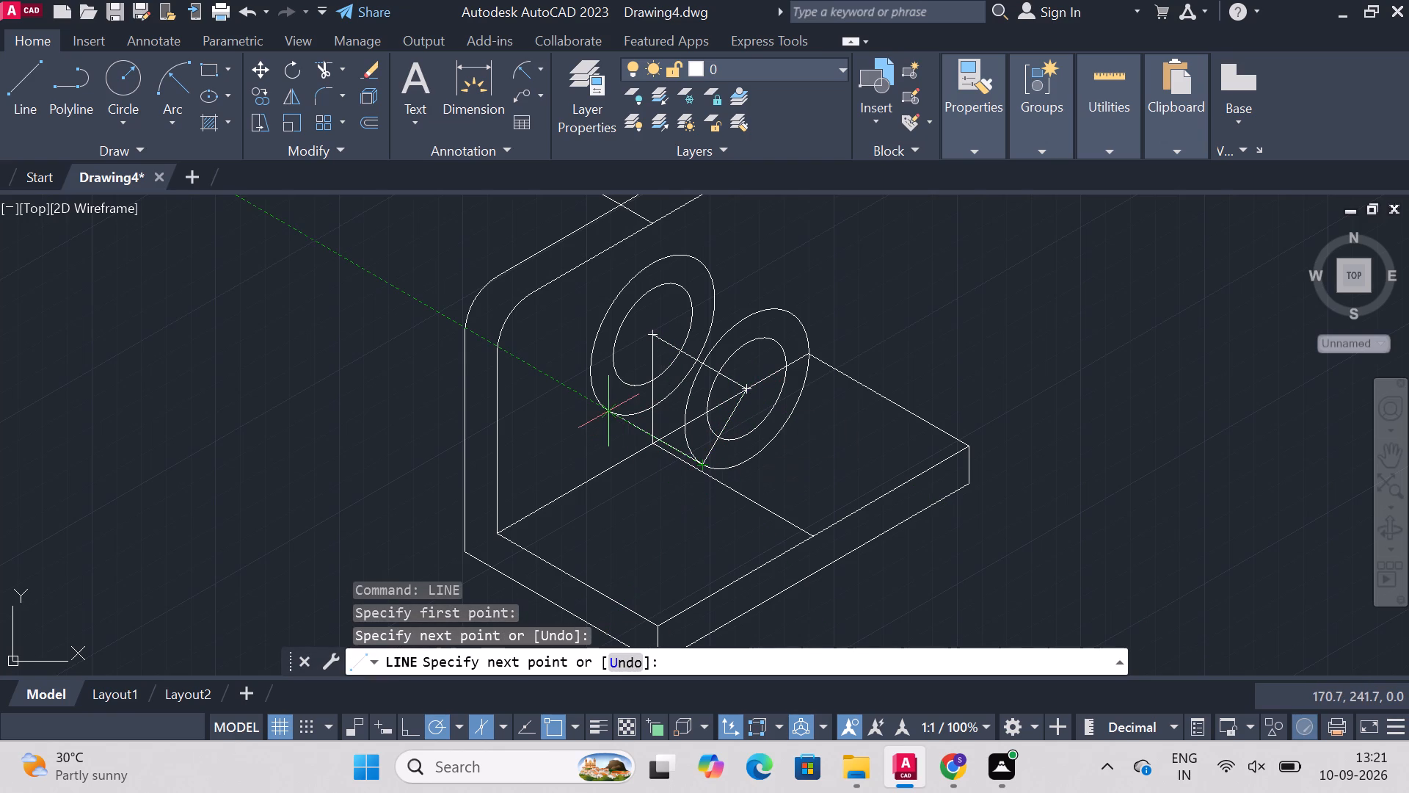
click(606, 415)
key(Escape)
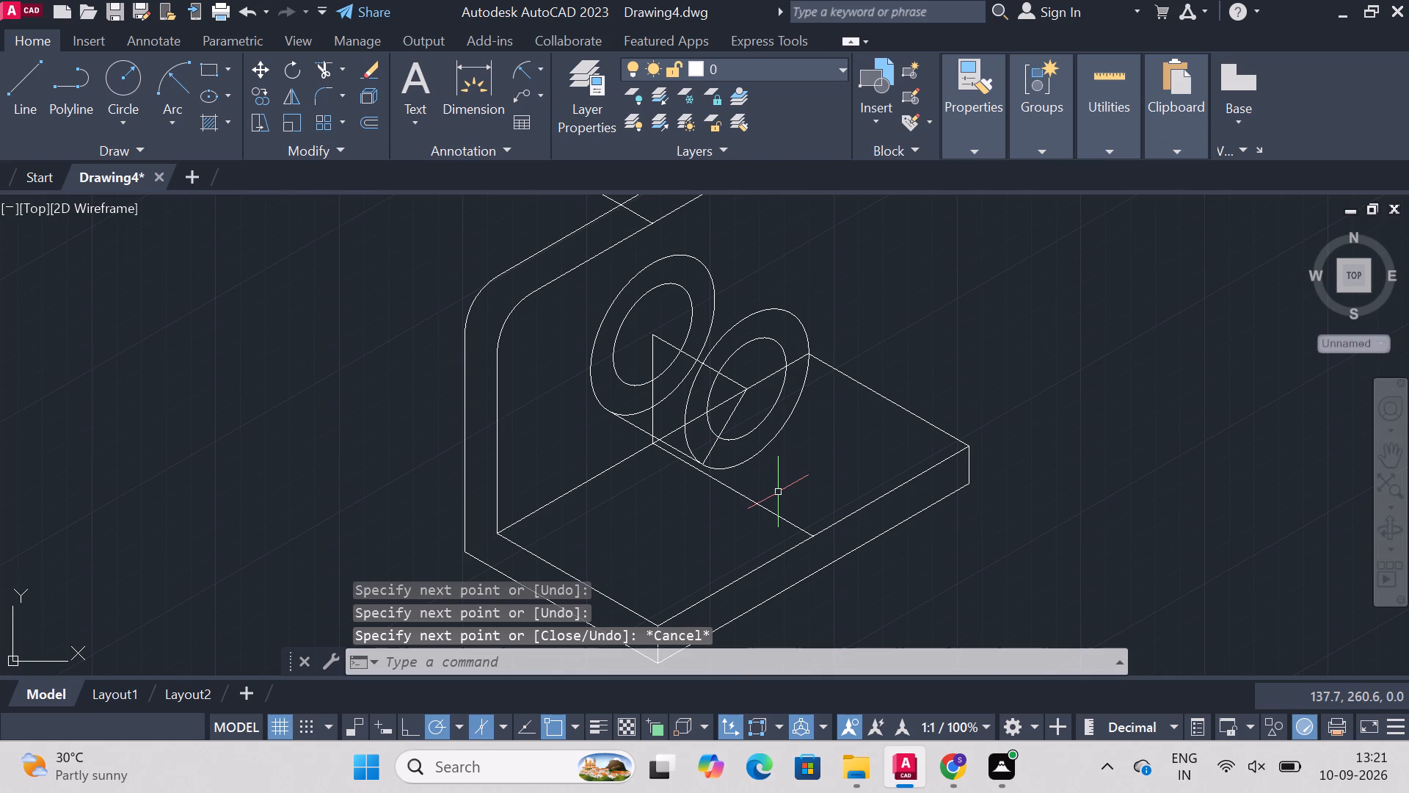
Draw a line from the front isocircles' centre to the outer isocircle's upper end, continuing along the boss axis to the rear outer isocircle.
text(line)
key(Return)
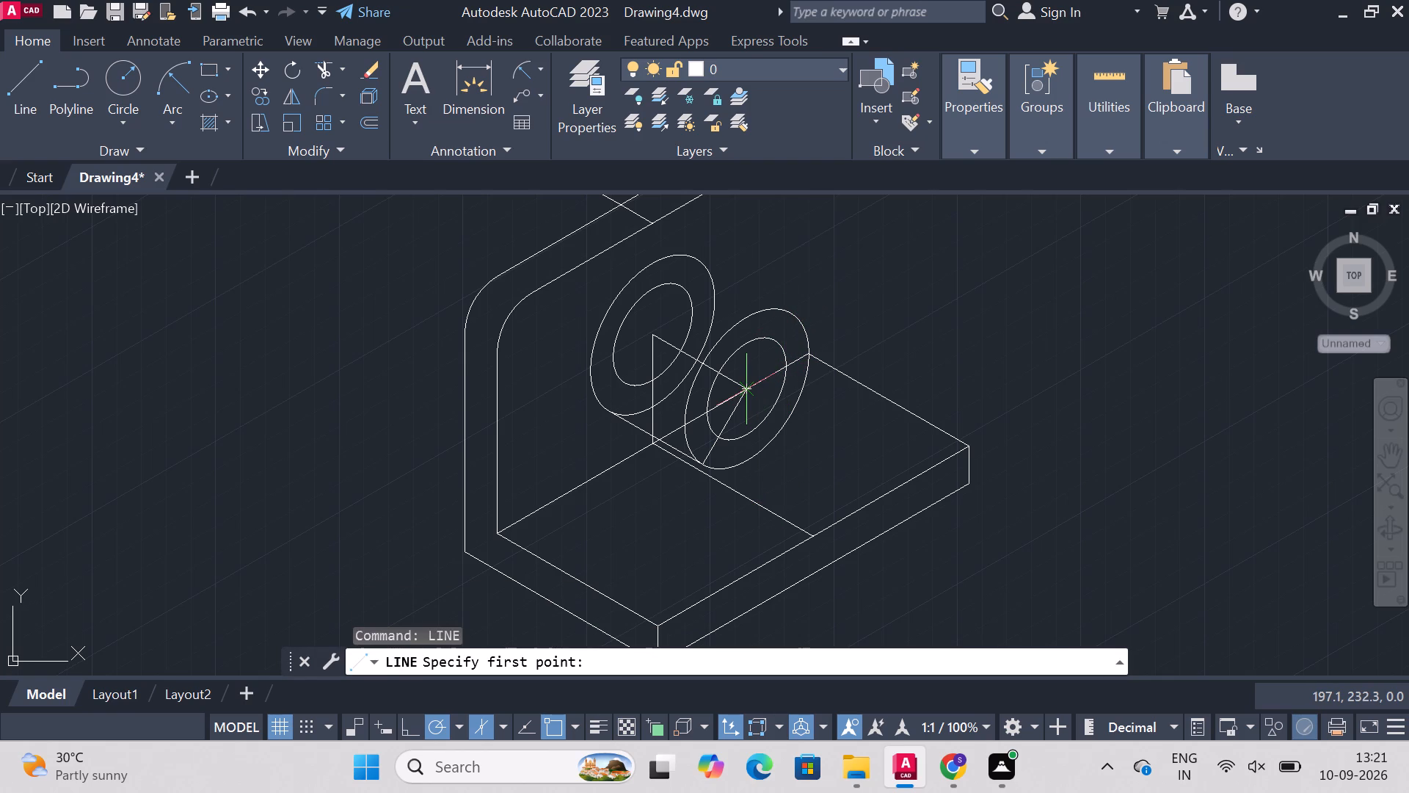
click(750, 383)
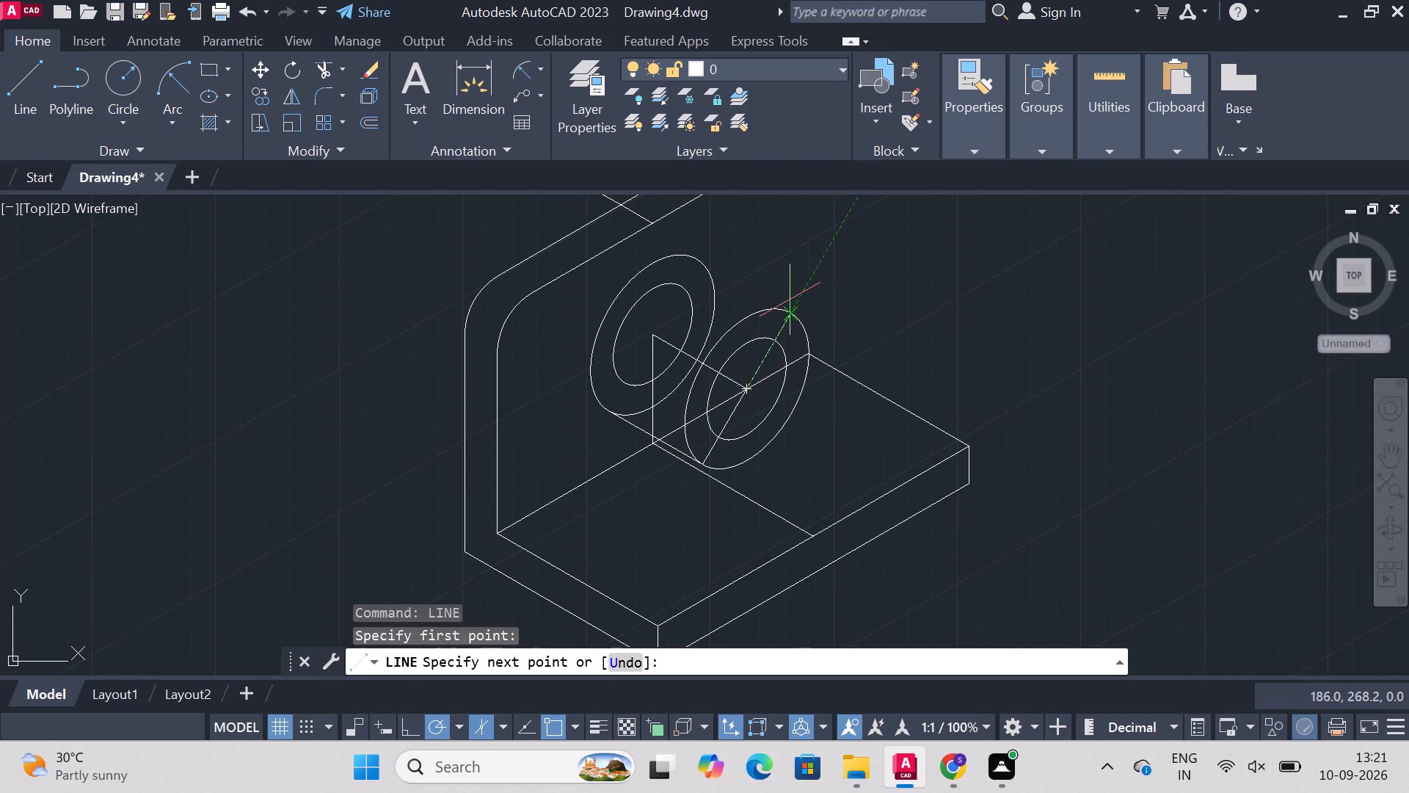
click(792, 308)
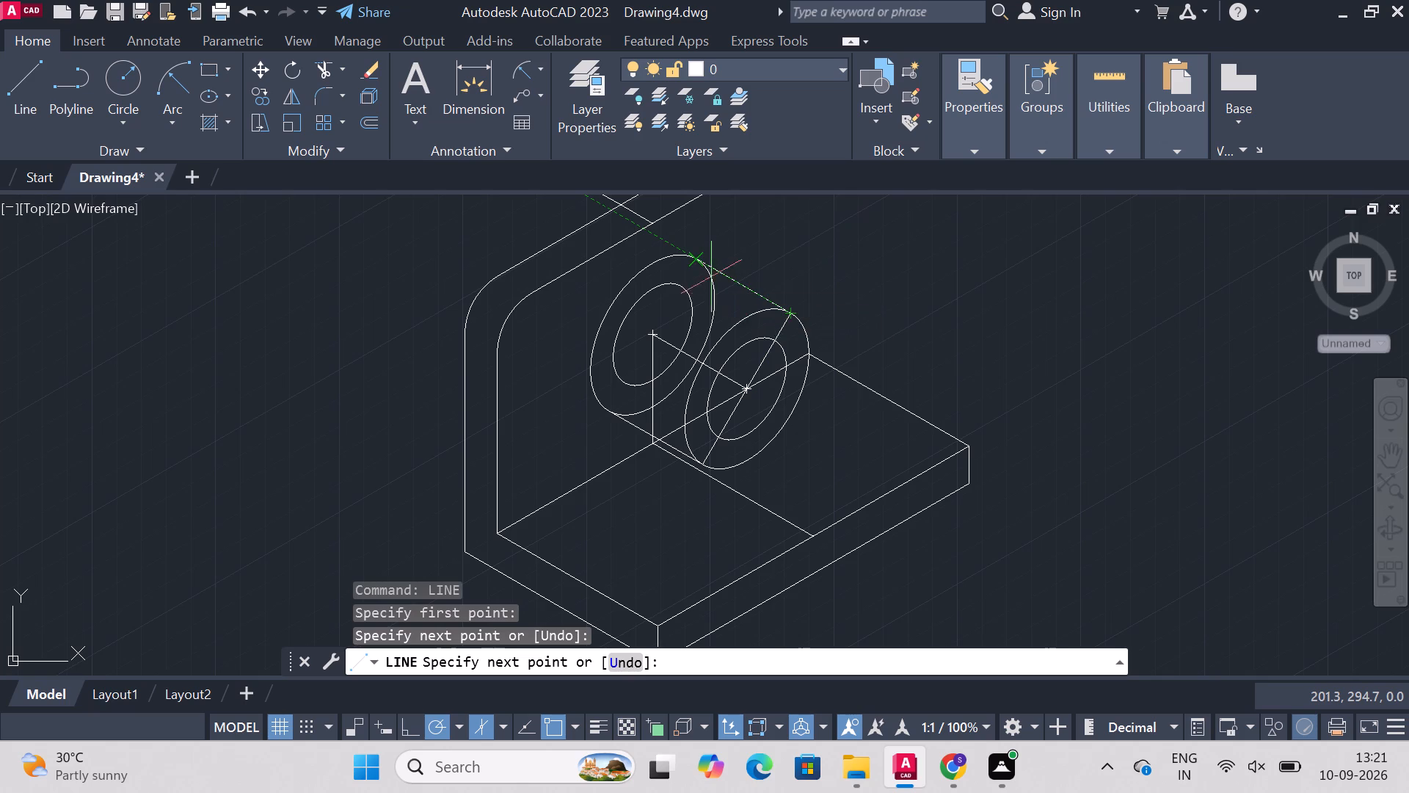
click(689, 263)
key(Escape)
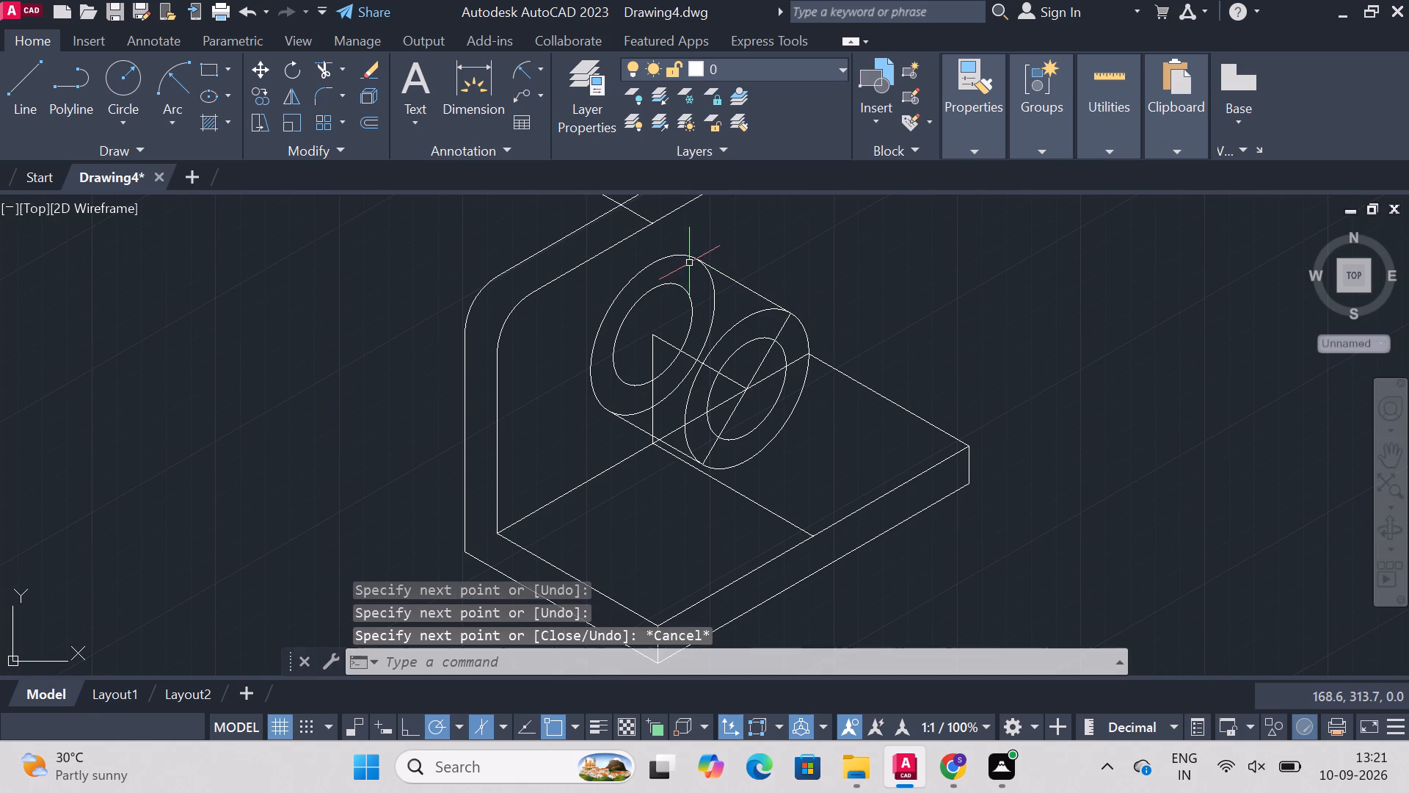
Trim away the whole centre-to-centre axis line between the boss's front and rear isocircles.
text(trim)
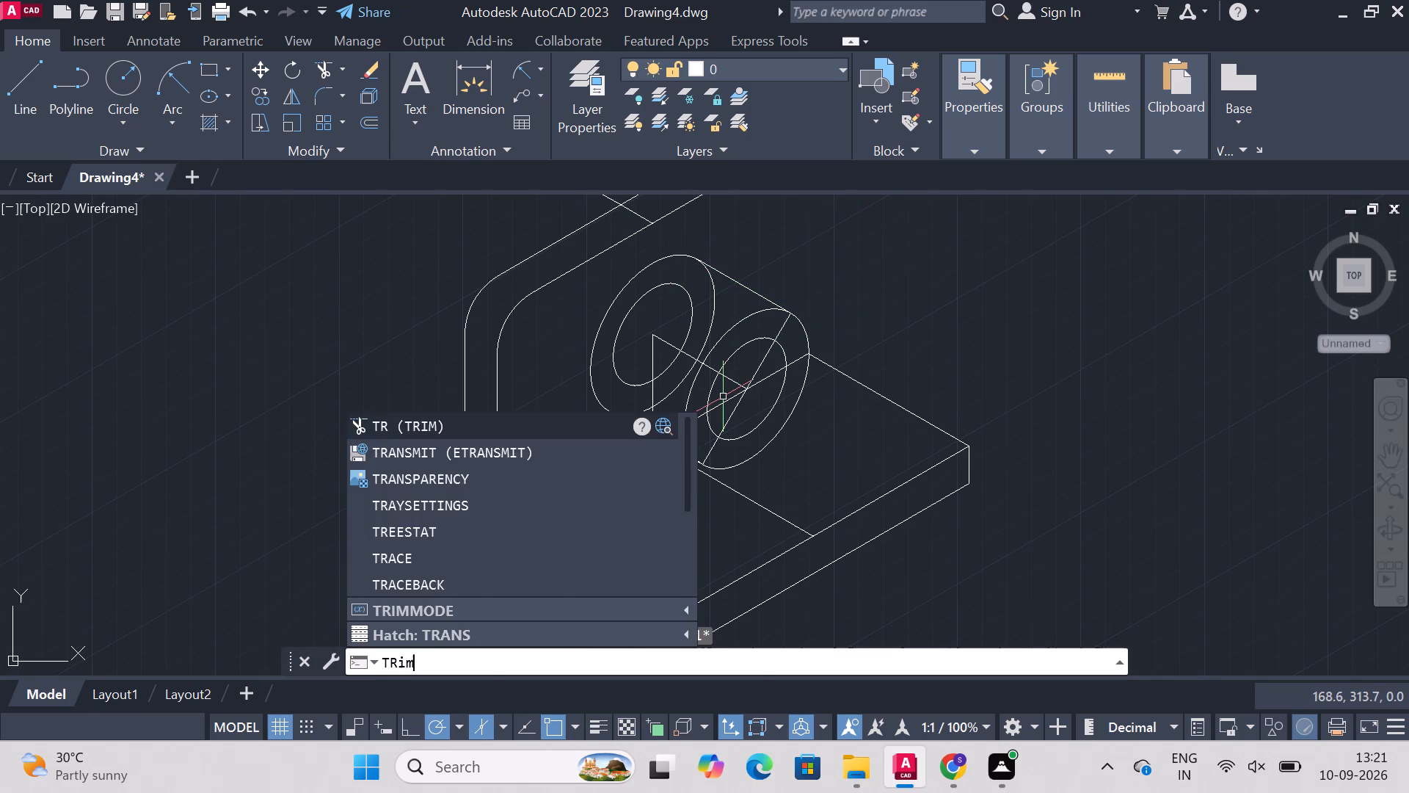
key(Return)
click(731, 381)
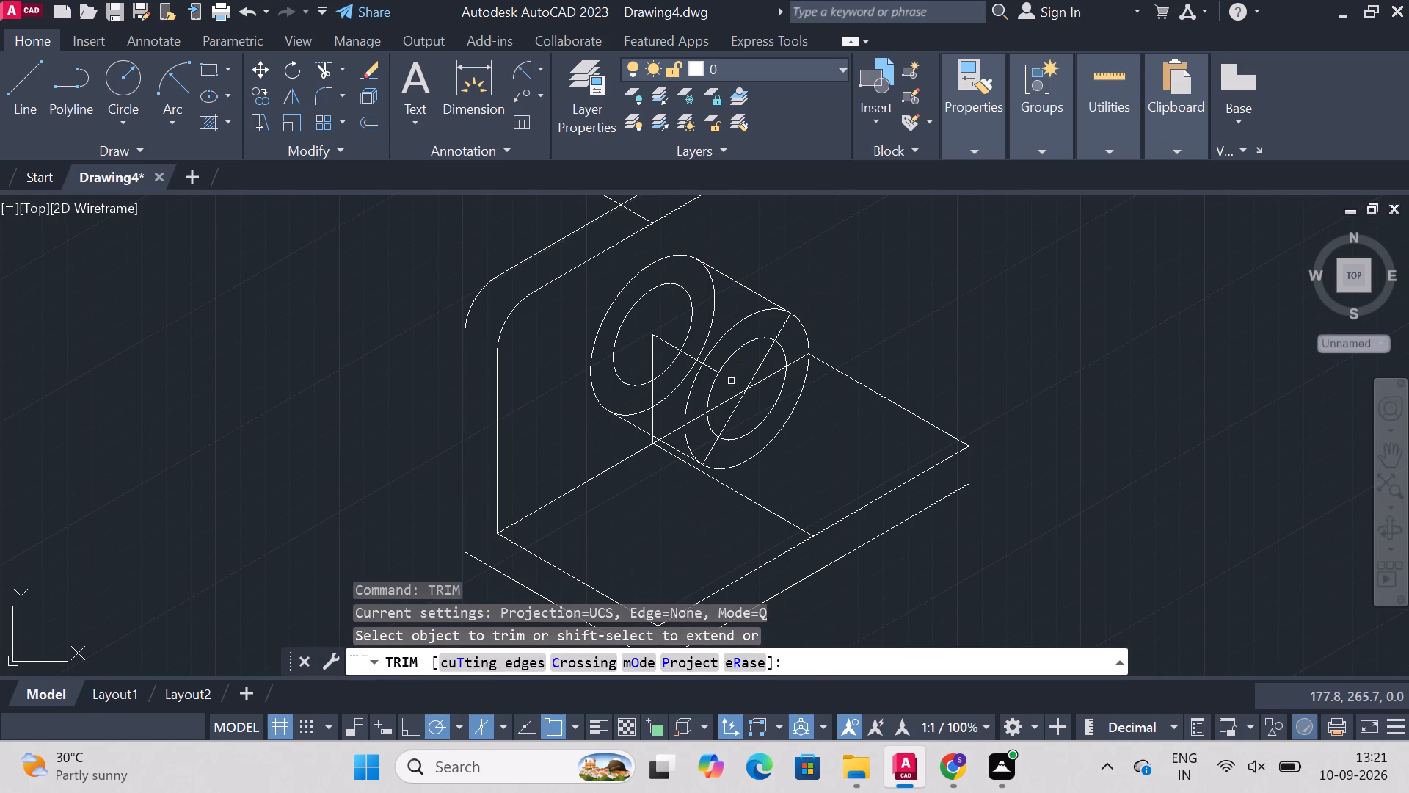
click(709, 369)
click(688, 358)
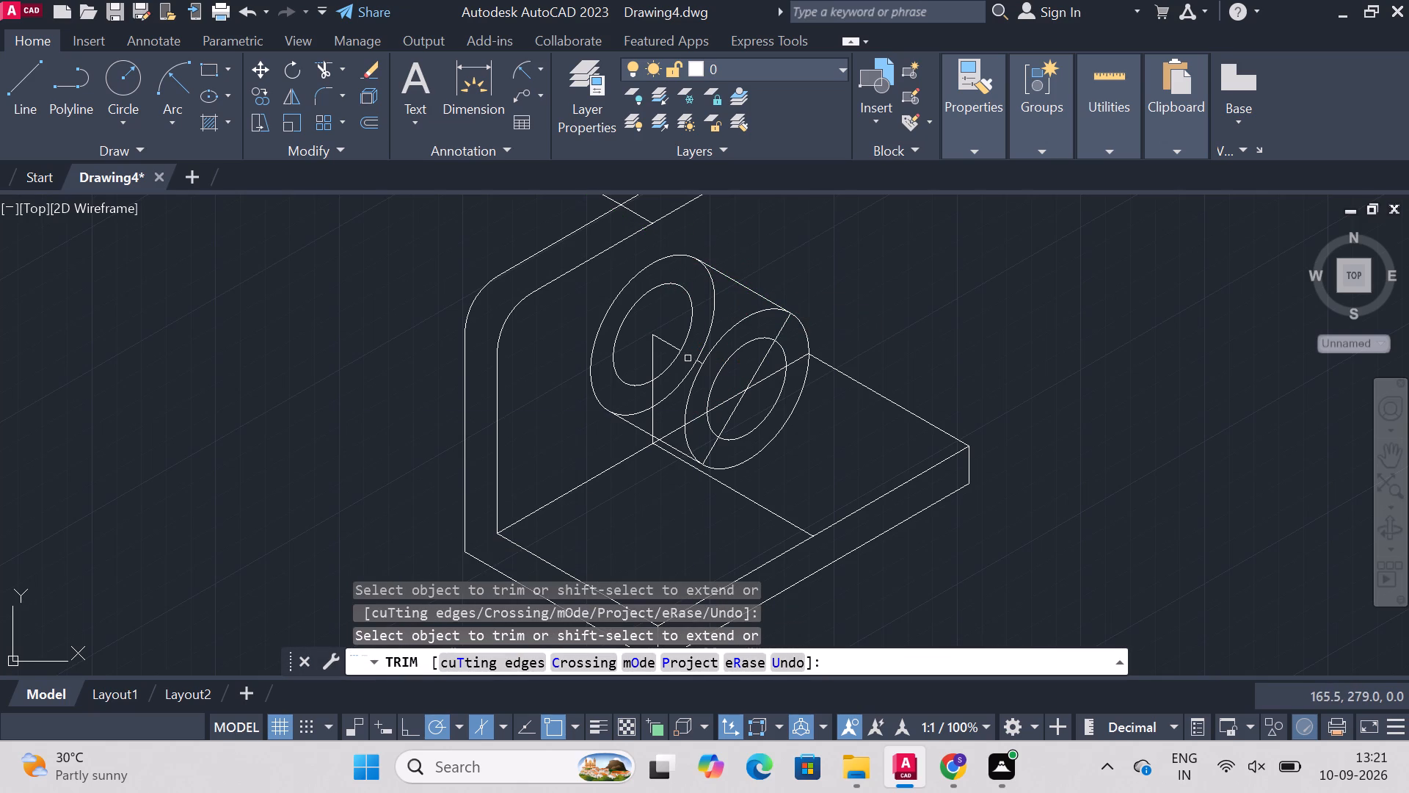
click(702, 362)
click(667, 347)
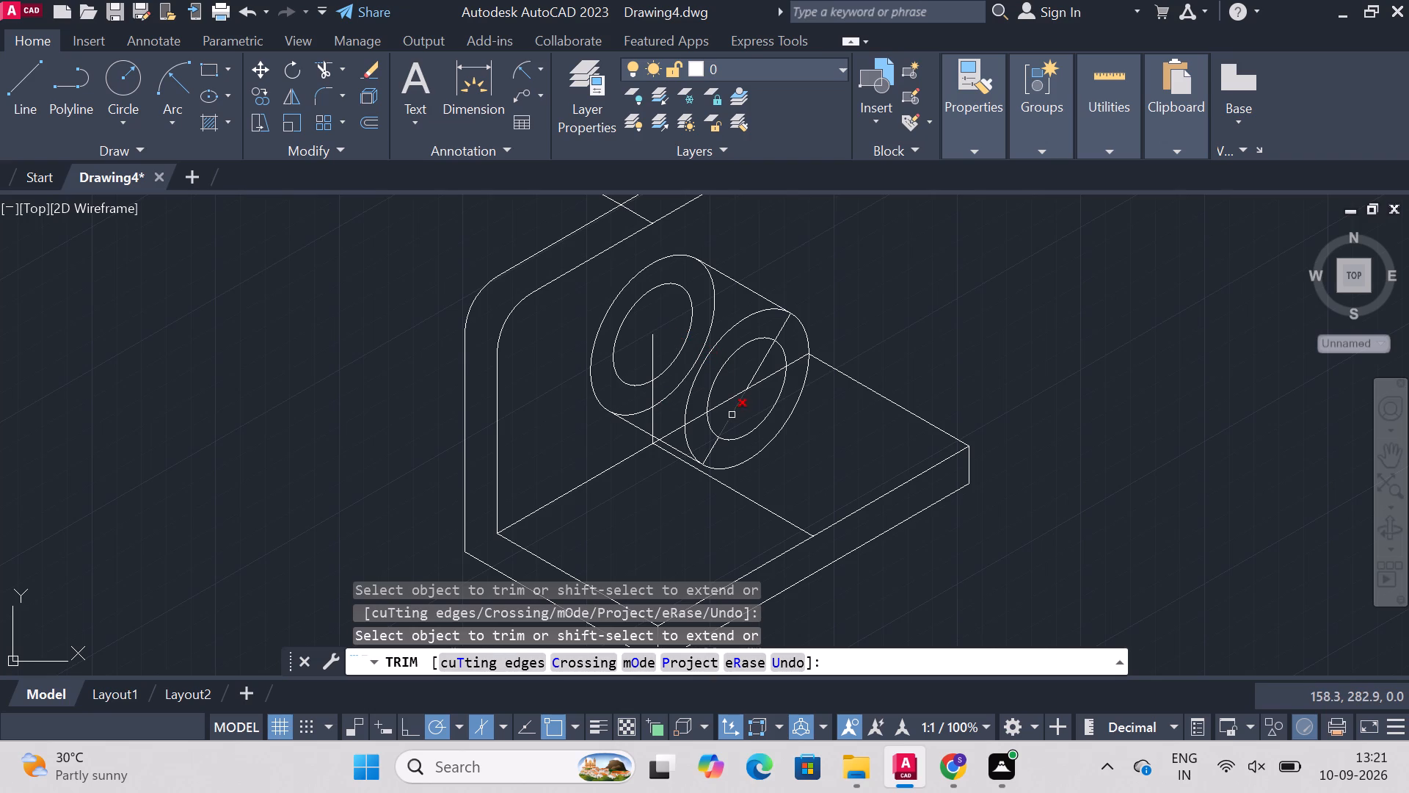
Trim away the slanted construction lines crossing the boss's front face, inside the bore and across the ring.
click(732, 415)
click(762, 364)
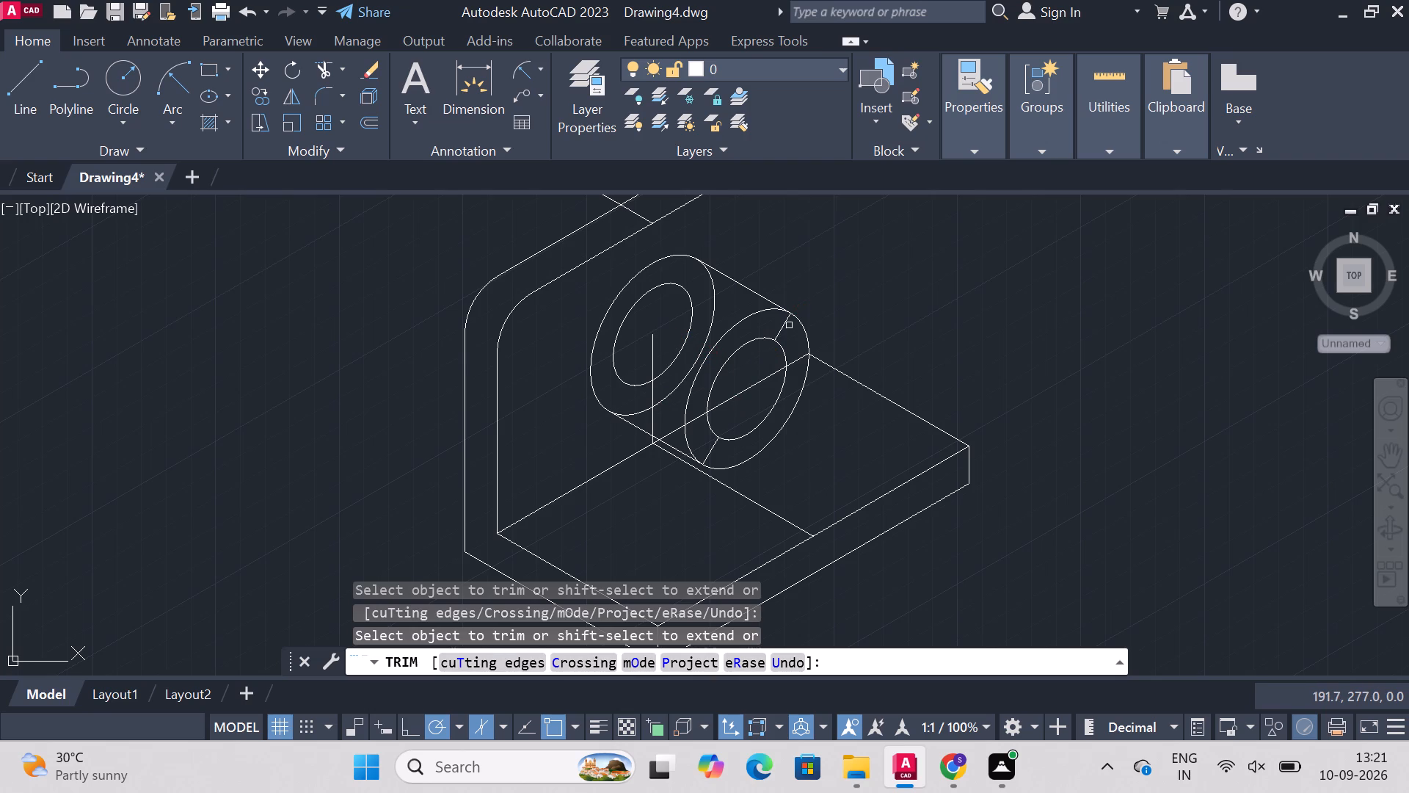
click(787, 325)
click(716, 448)
Trim away the vertical construction line below the rear isocircles' centre and the depth-direction construction line across the base's top face.
click(654, 419)
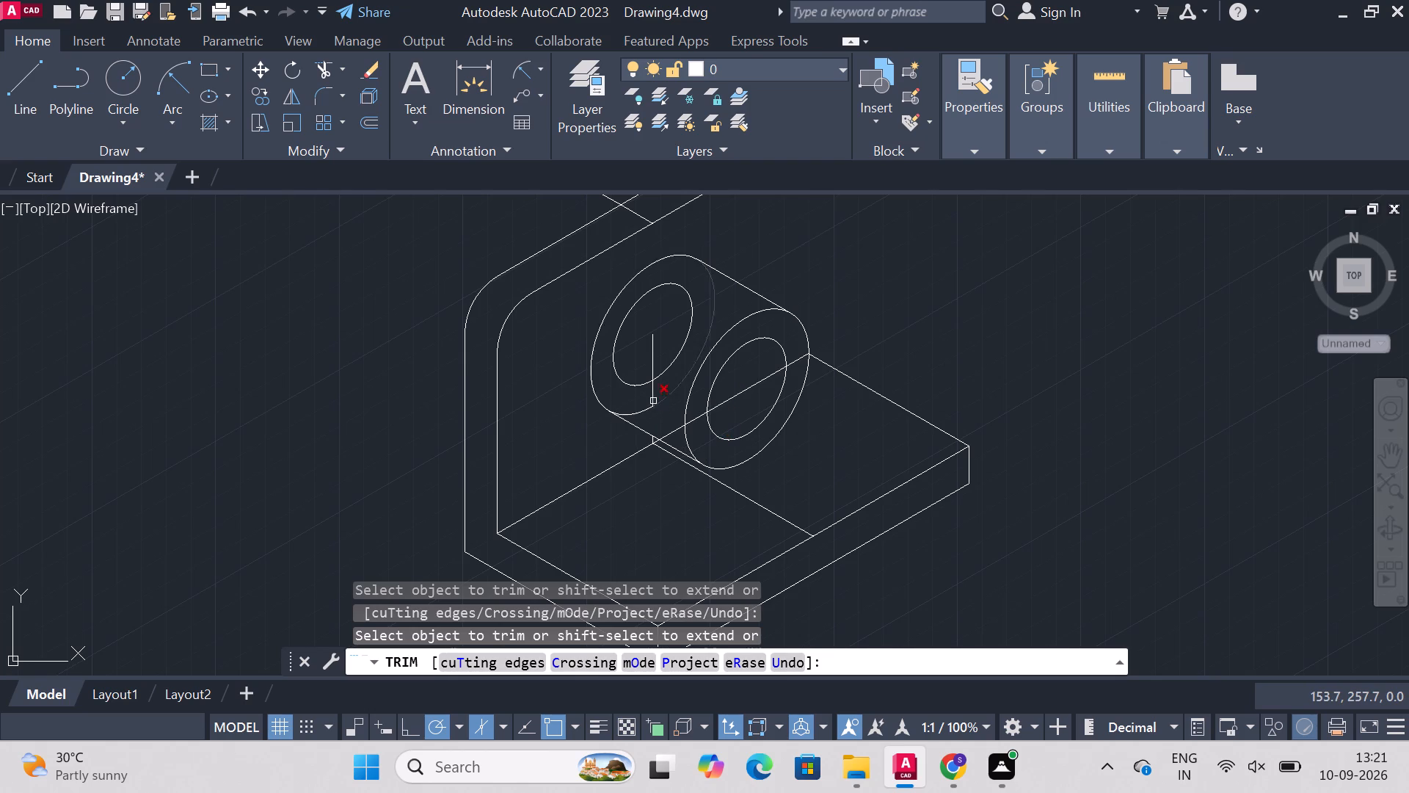
click(653, 397)
click(655, 365)
click(651, 443)
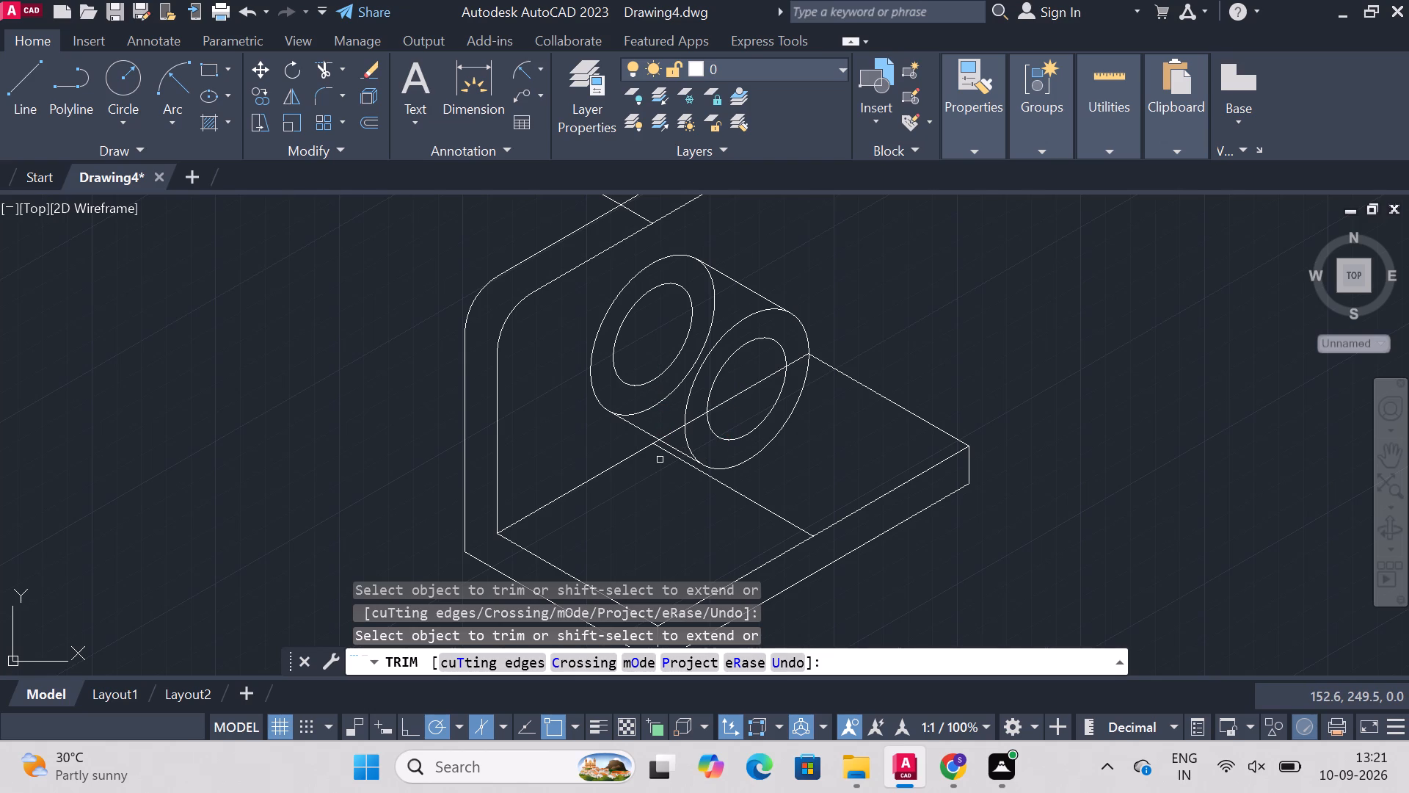
click(661, 452)
key(Escape)
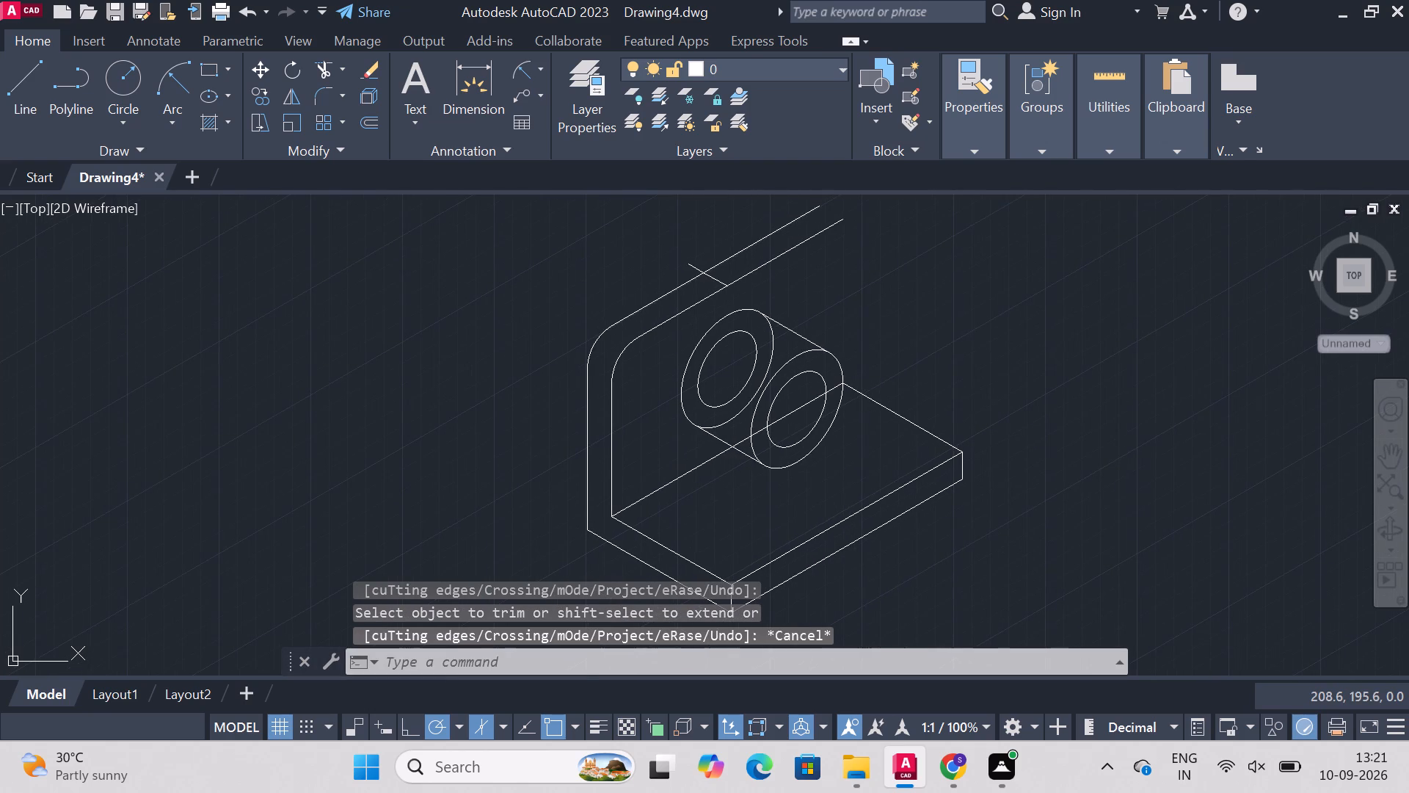
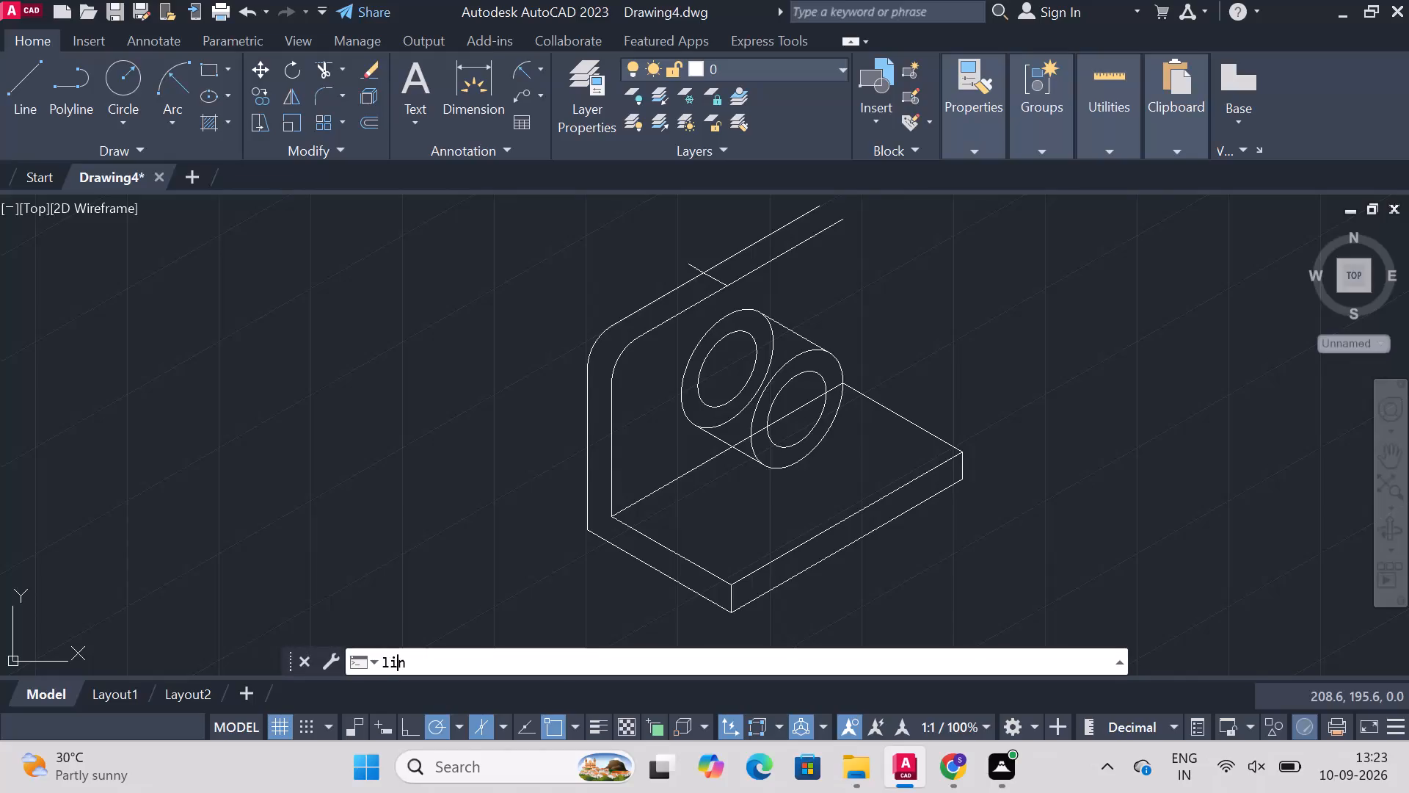
Draw a 25-long line at 330° from where the short depth line meets the wall's inner top edge.
key(Return)
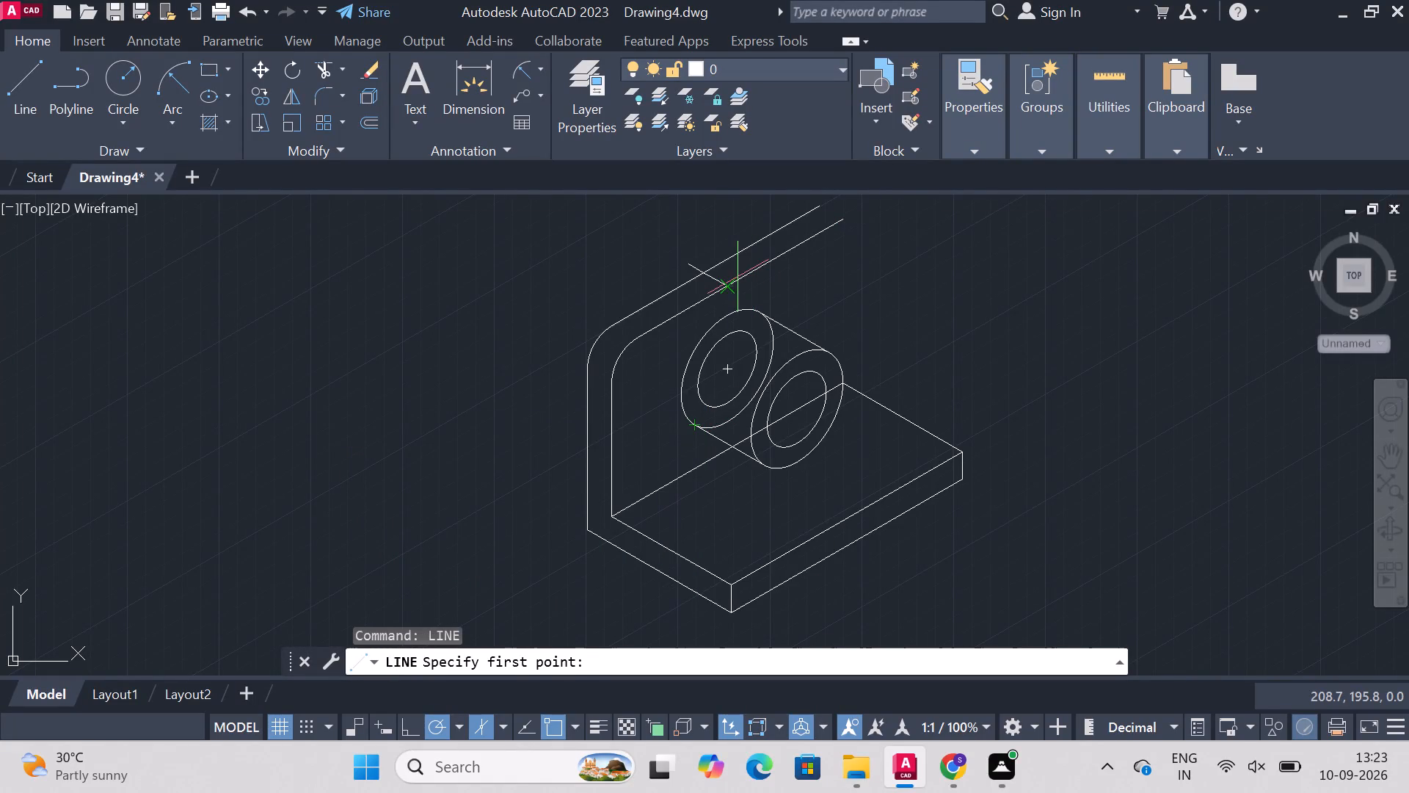
click(729, 281)
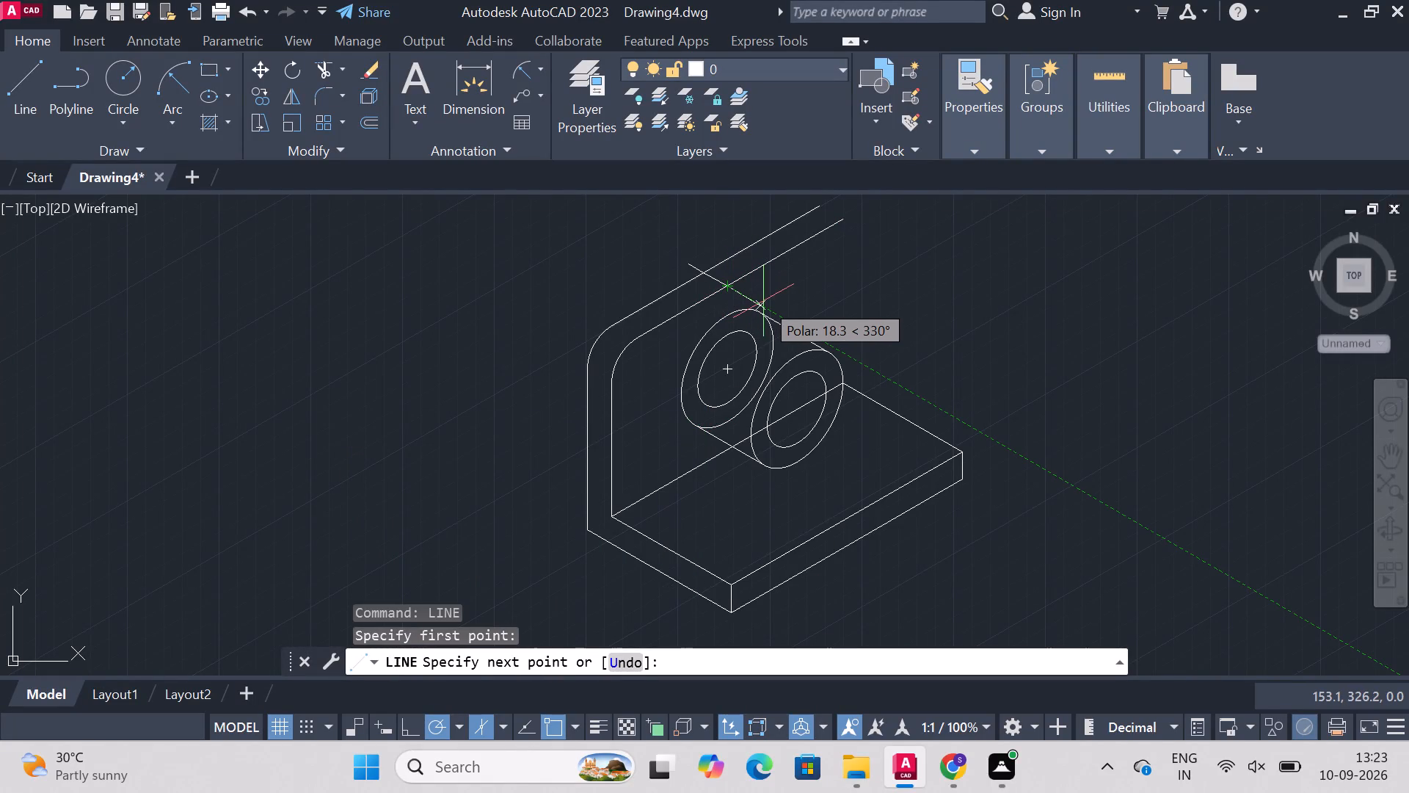
text(25)
key(Return)
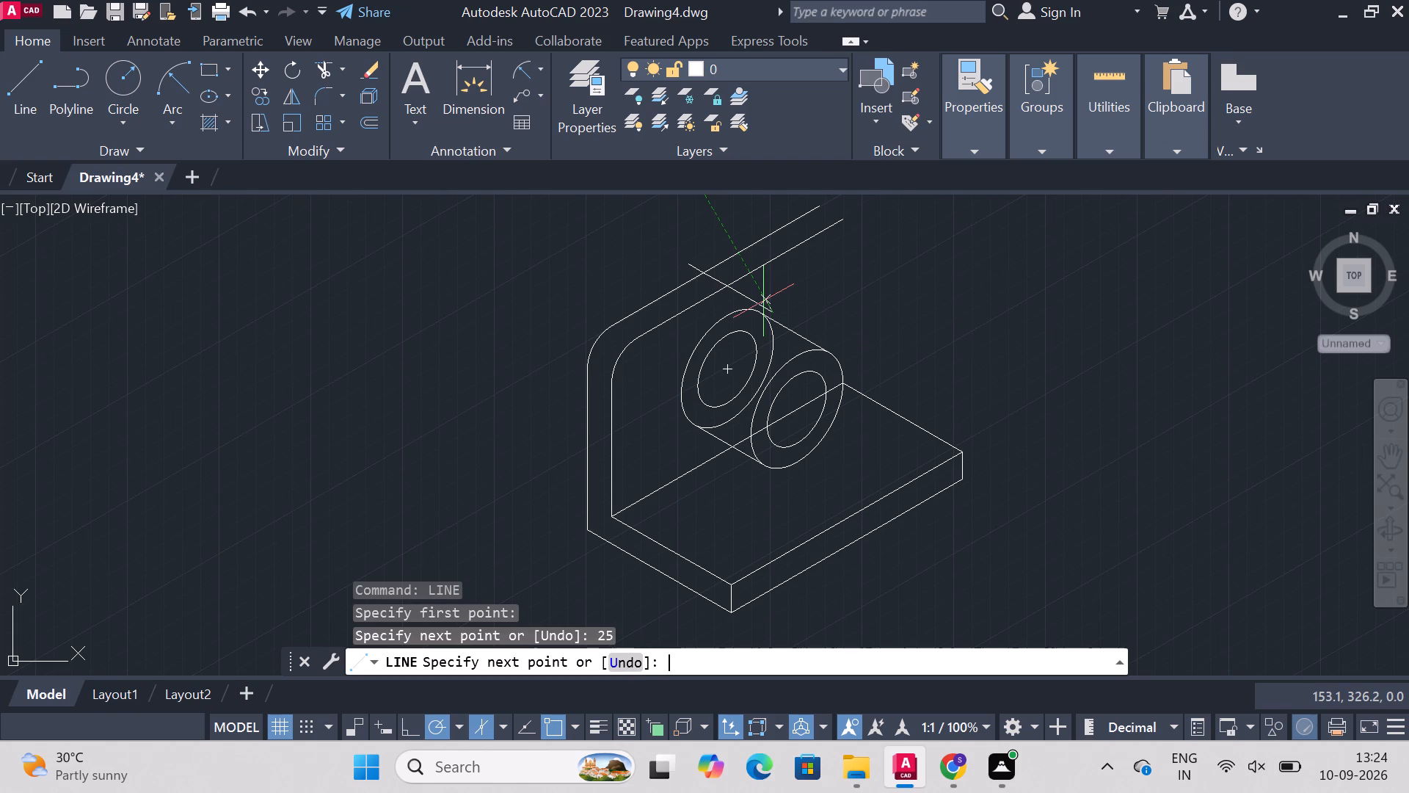
key(Escape)
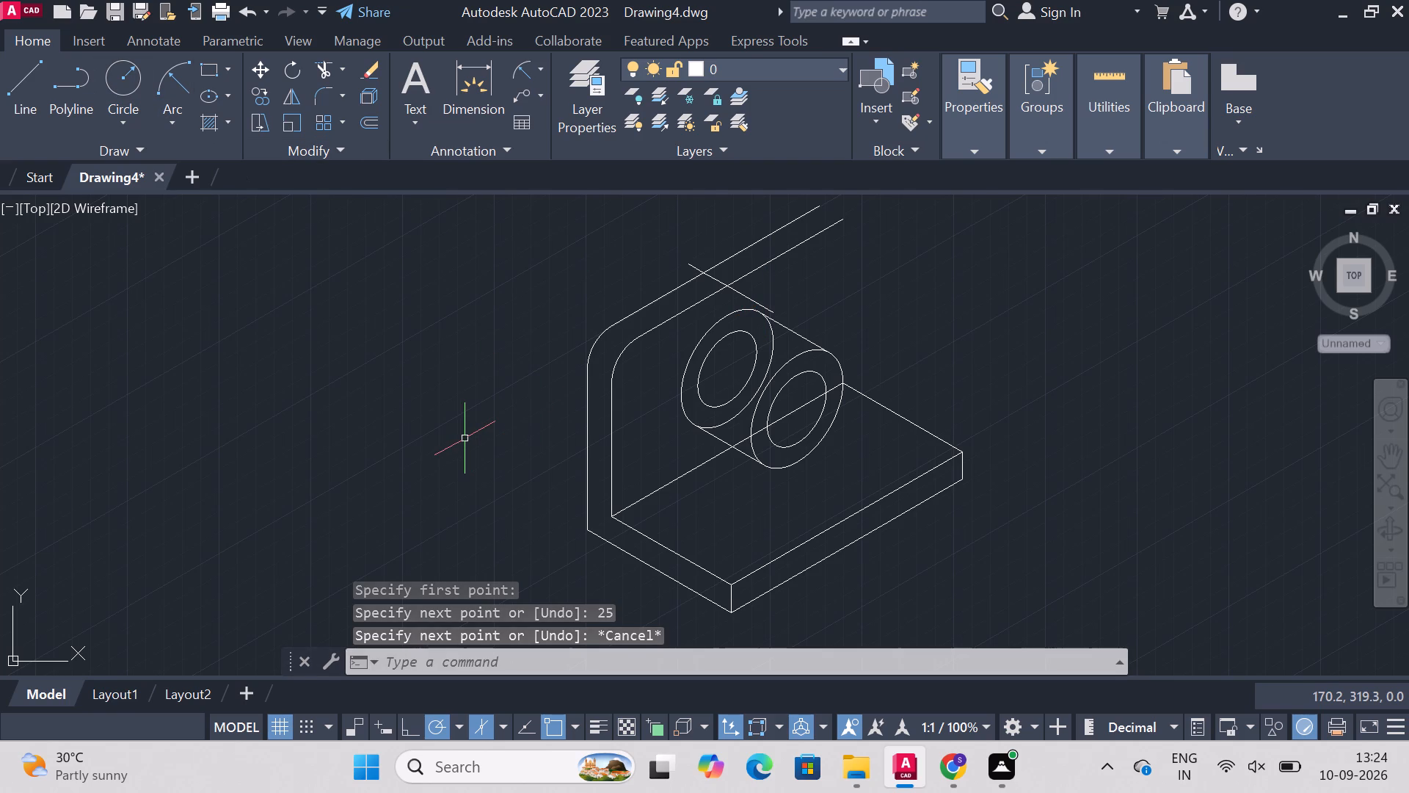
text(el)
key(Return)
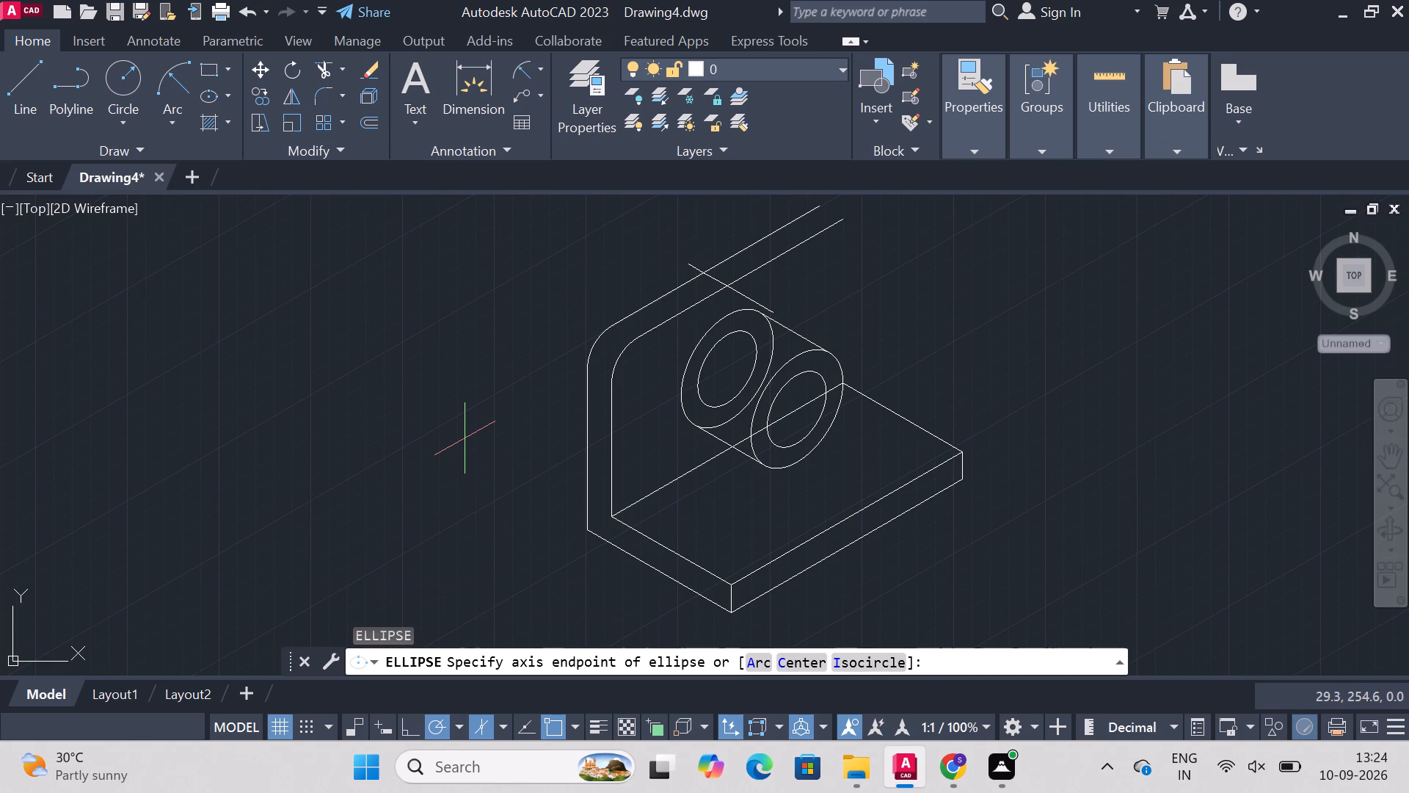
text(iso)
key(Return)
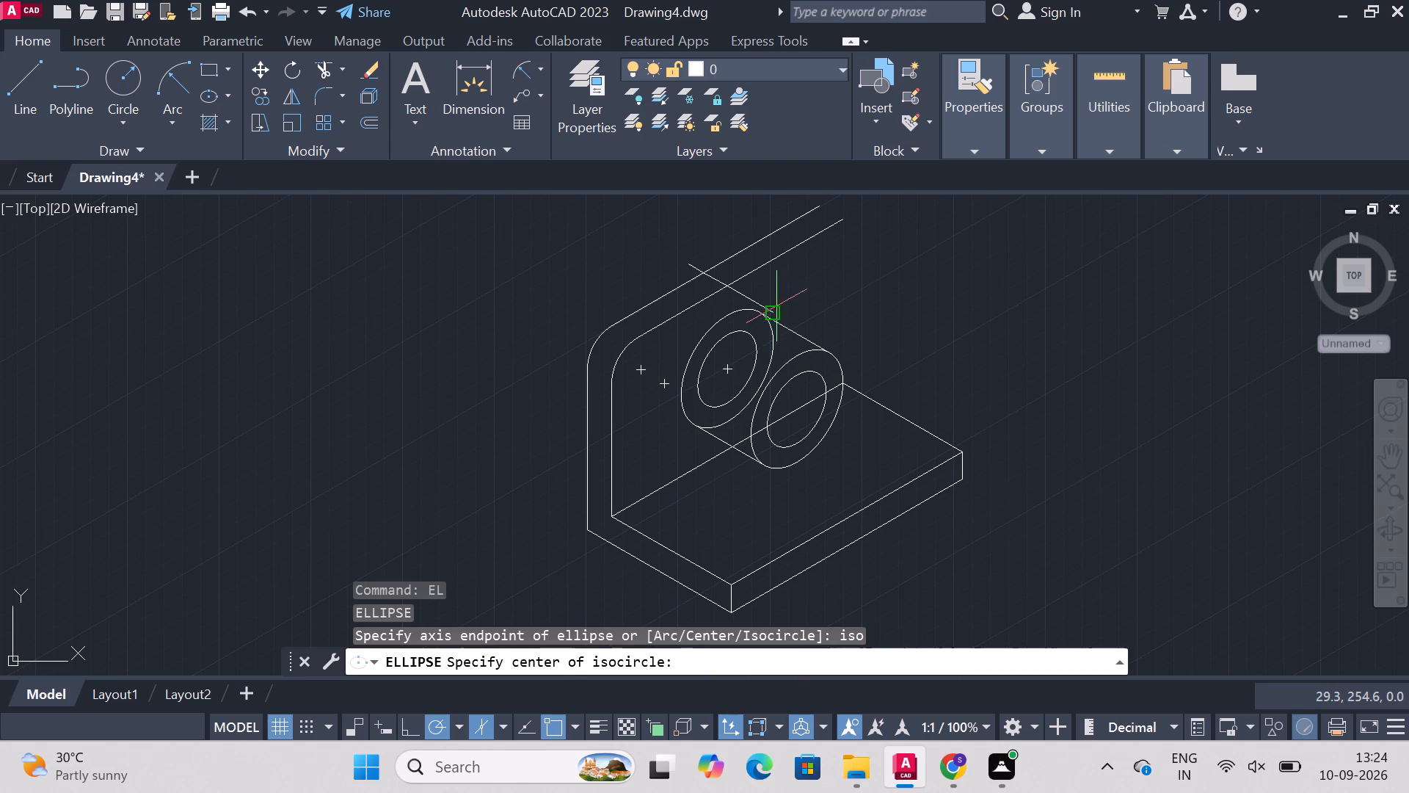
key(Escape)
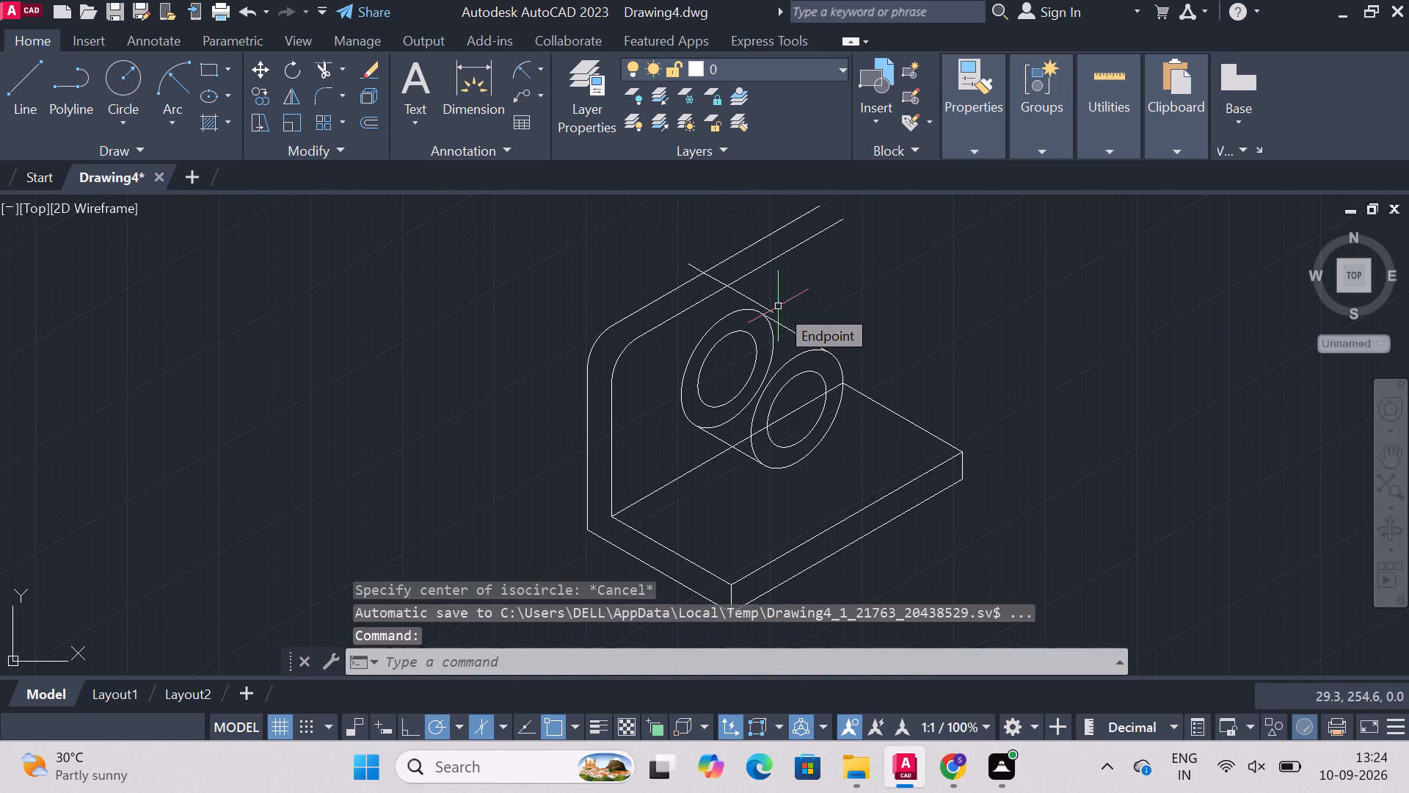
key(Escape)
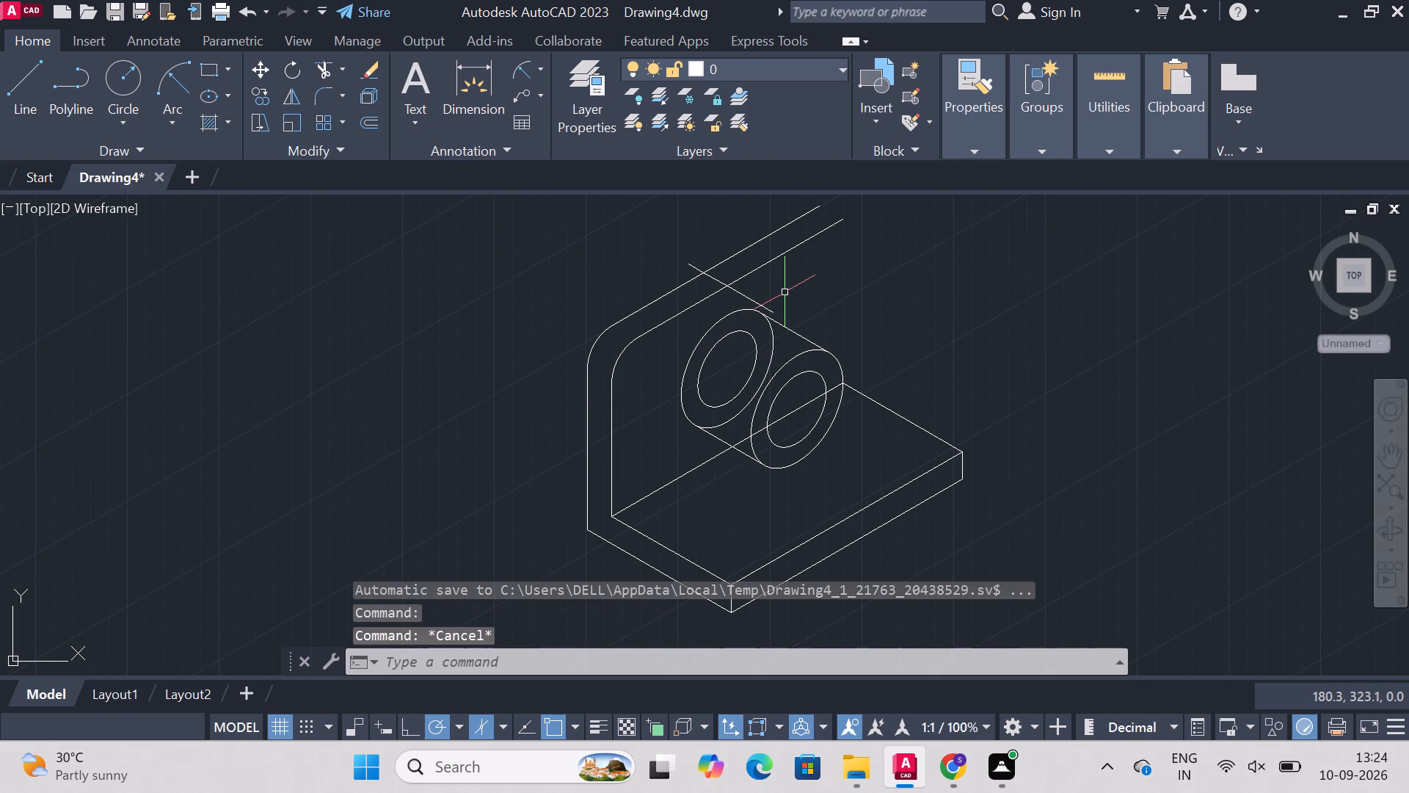
Draw a radius-9 isocircle centred on the free end of the 25-long line above the boss.
text(el)
key(Return)
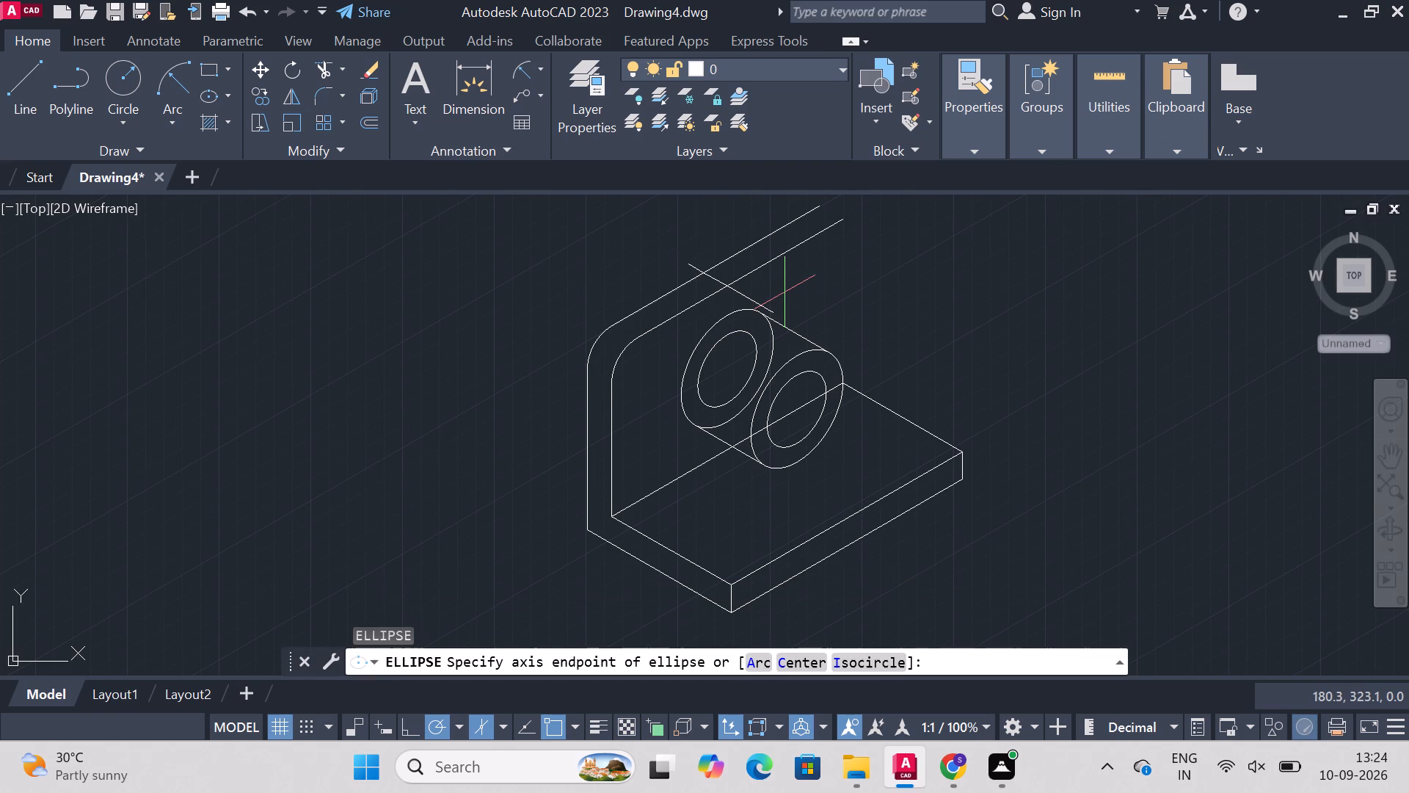
text(iso)
key(Return)
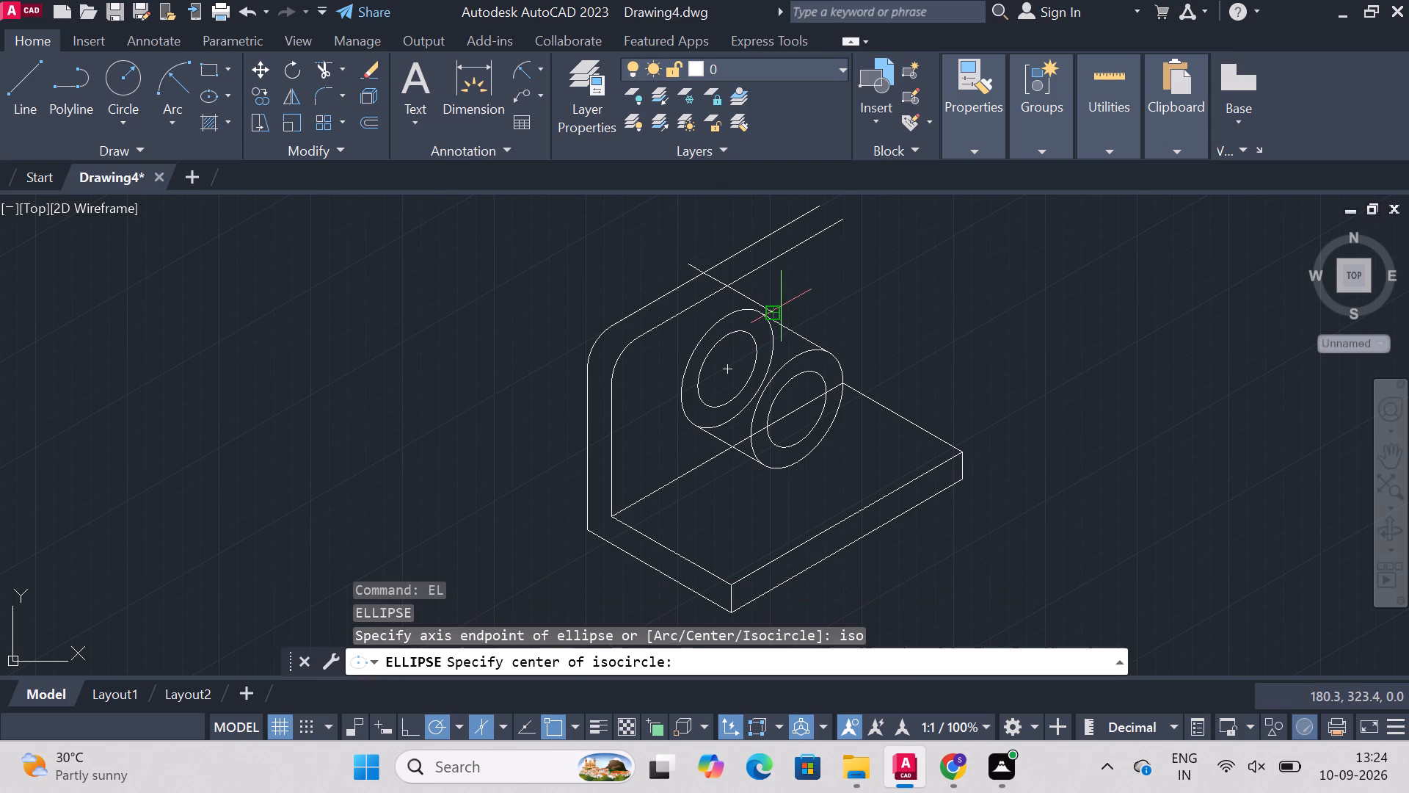
double_click(773, 308)
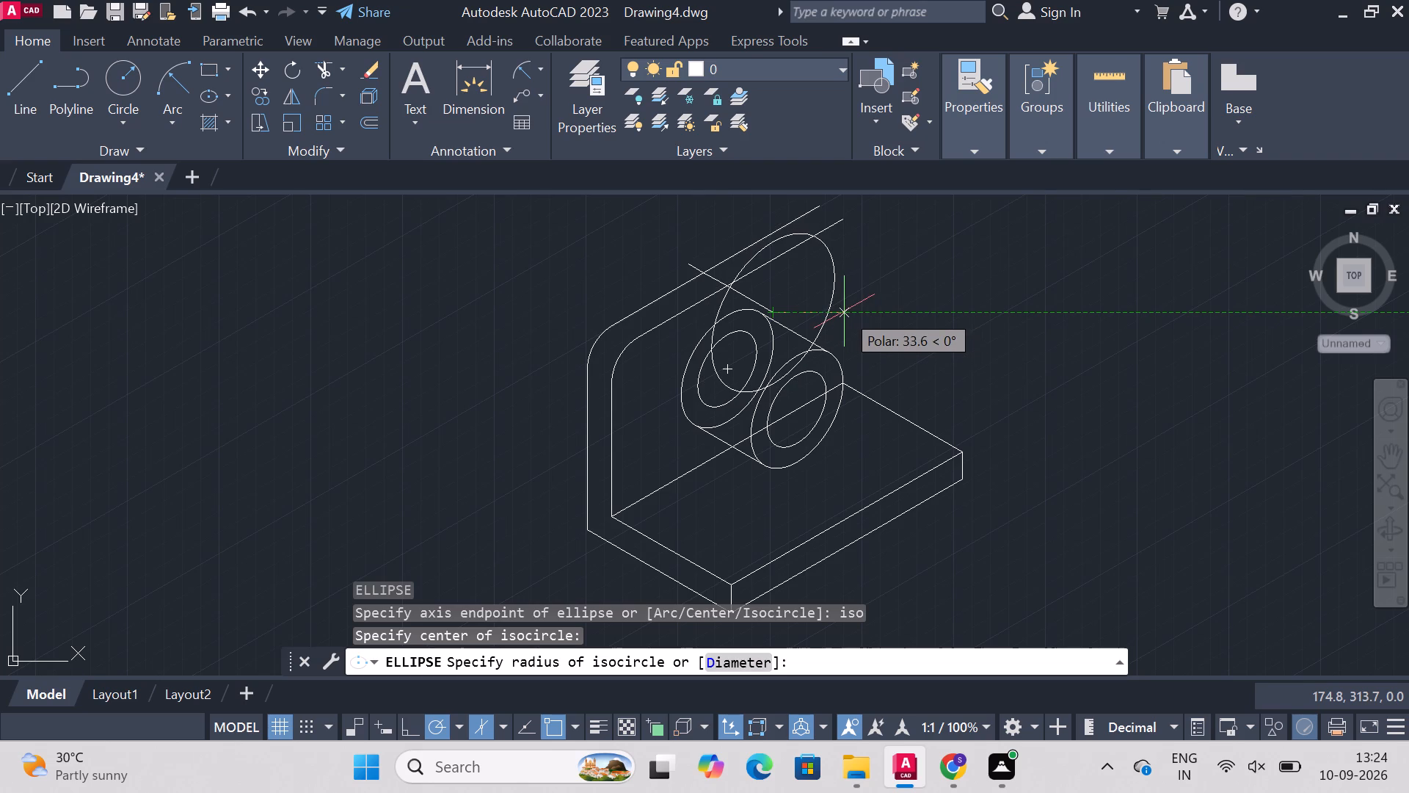
key(r)
key(Return)
key(9)
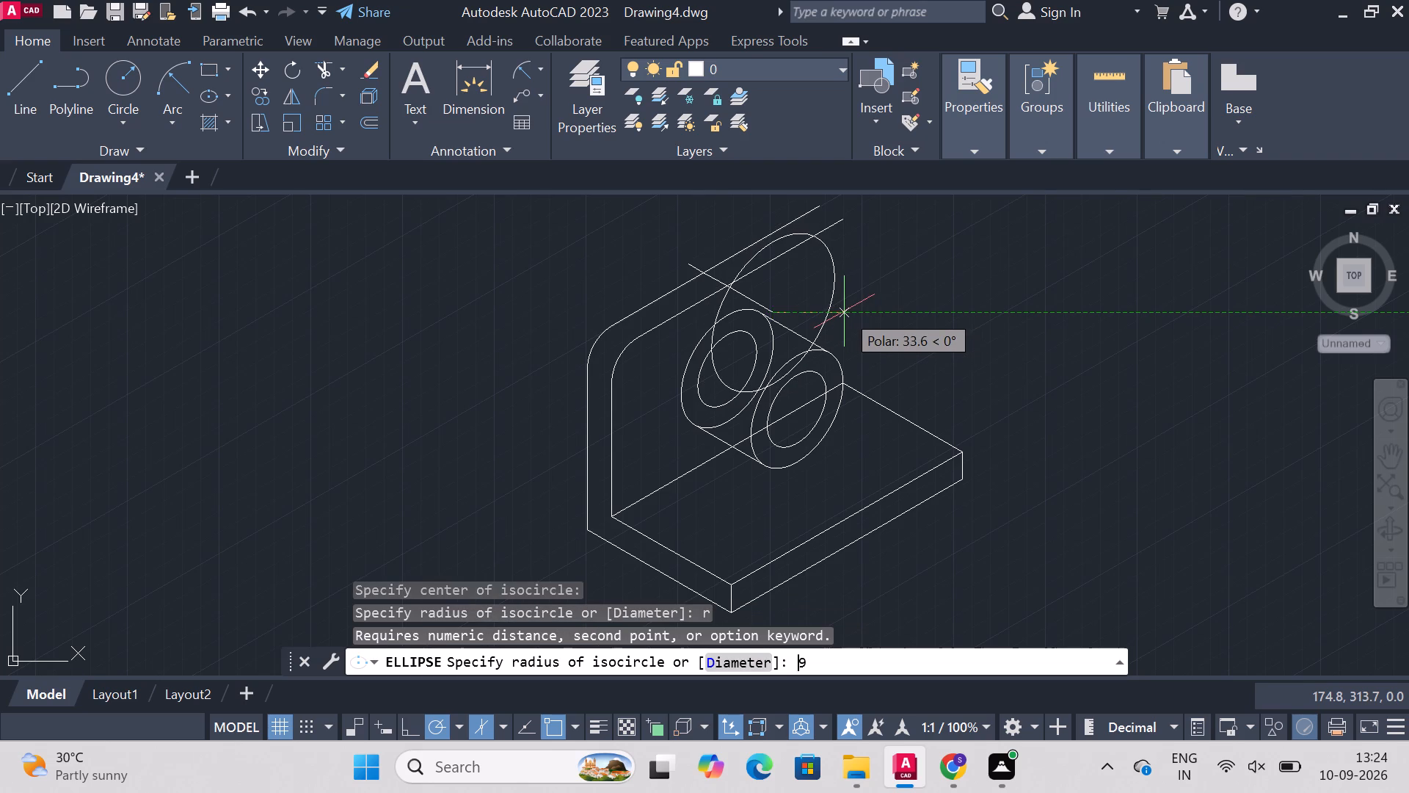
key(Return)
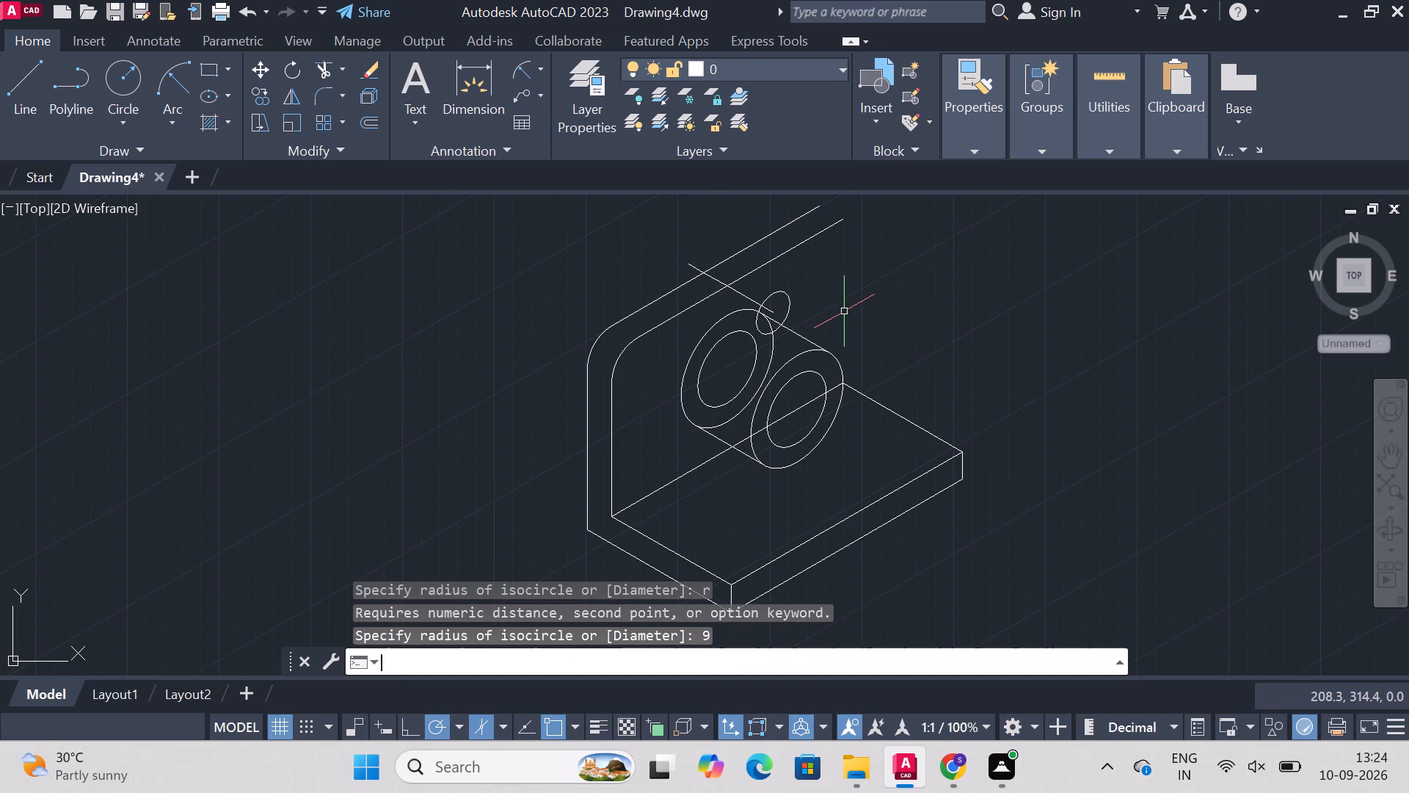
Draw a line from the radius-9 isocircle's centre to its upper end along the wall's length direction.
text(lin)
key(e)
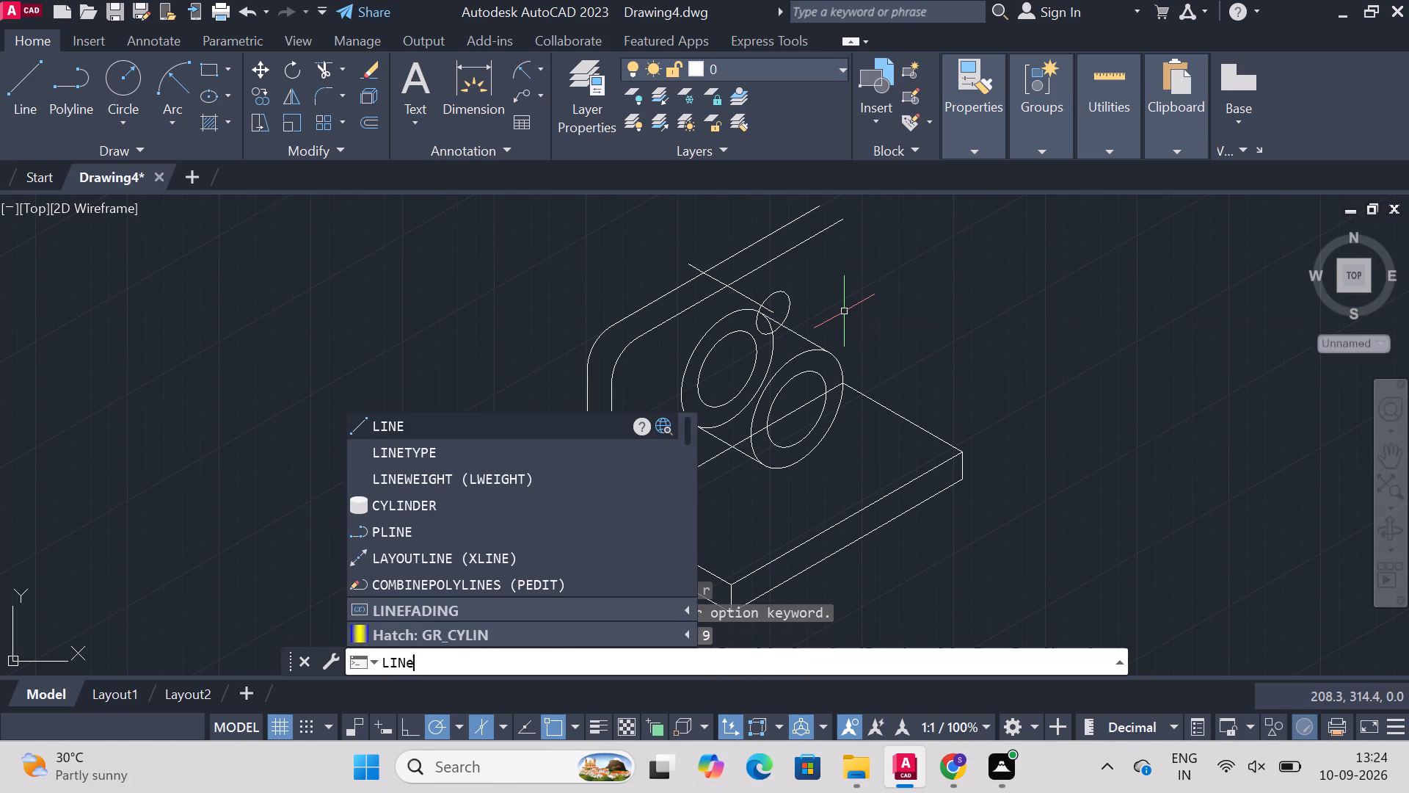
key(Return)
click(779, 307)
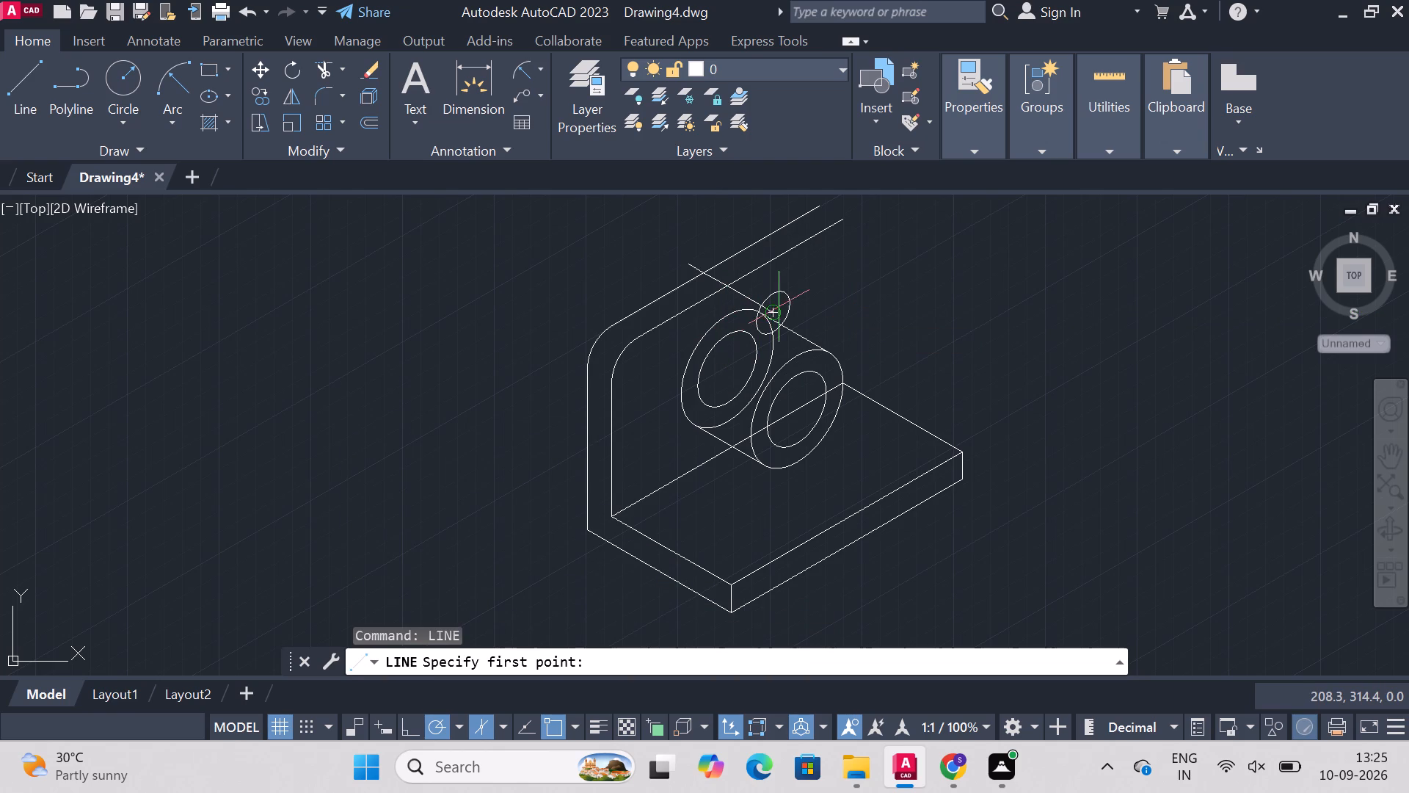
click(796, 299)
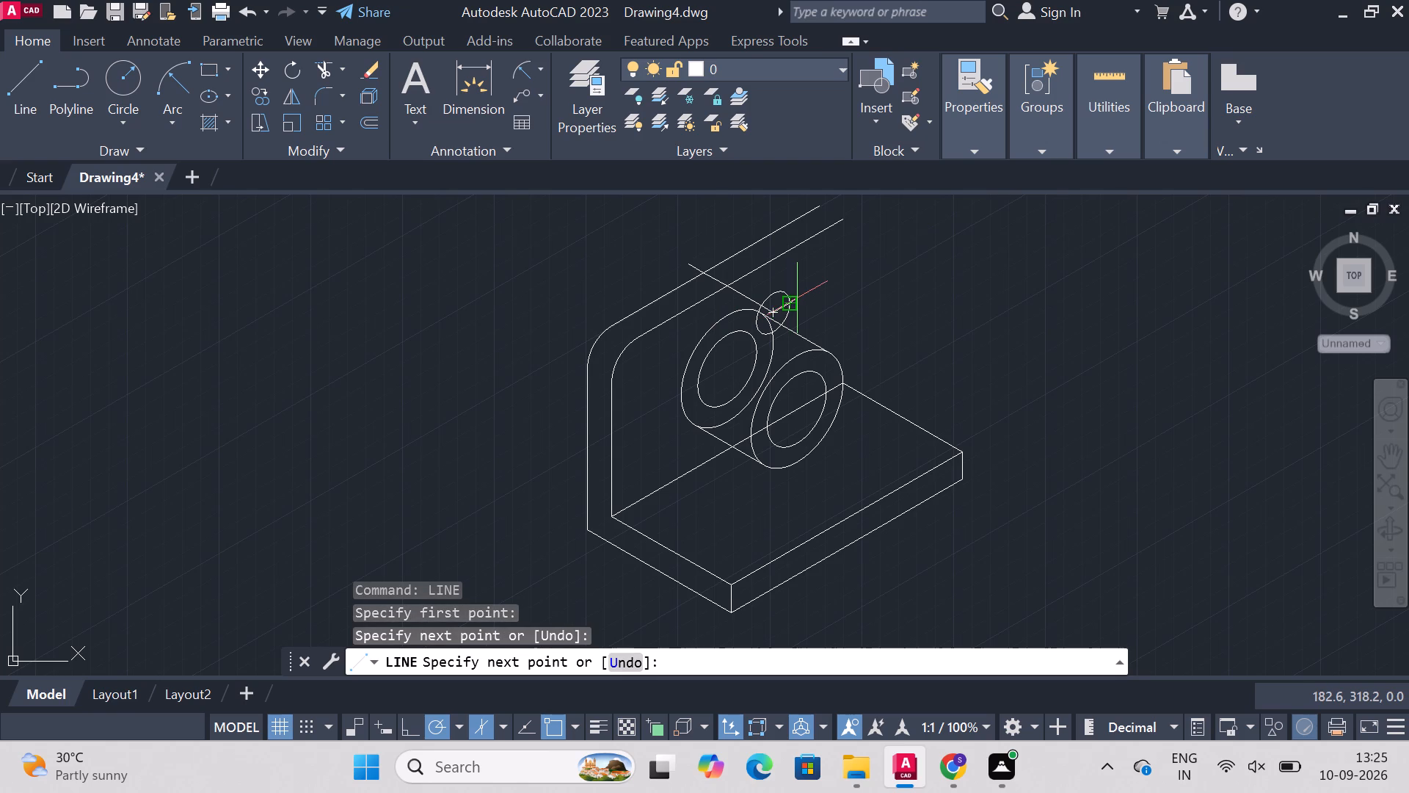
key(Escape)
Draw a line from the small isocircle's centre to its lower end, continuing along the depth direction to the wall's outer top edge.
text(line)
key(Return)
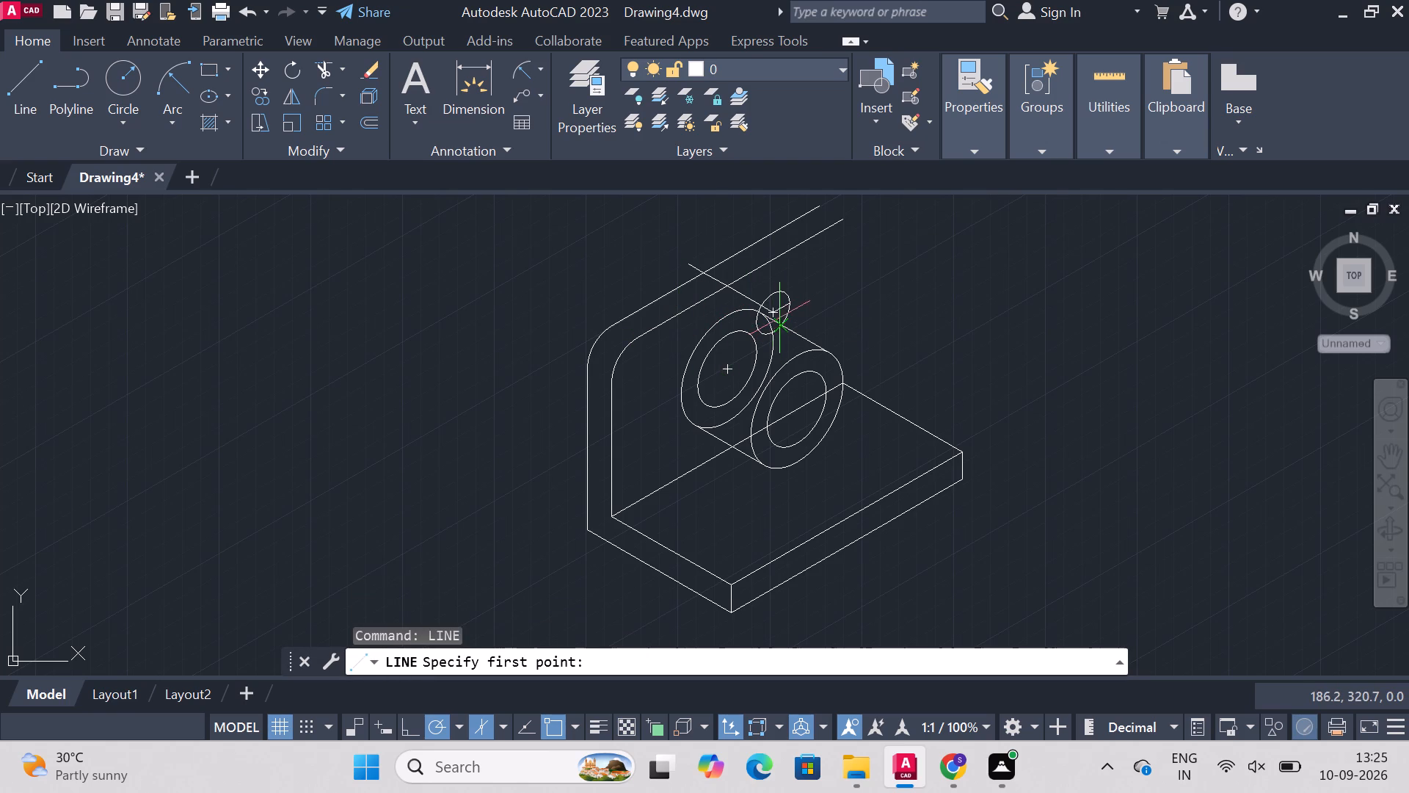
click(779, 317)
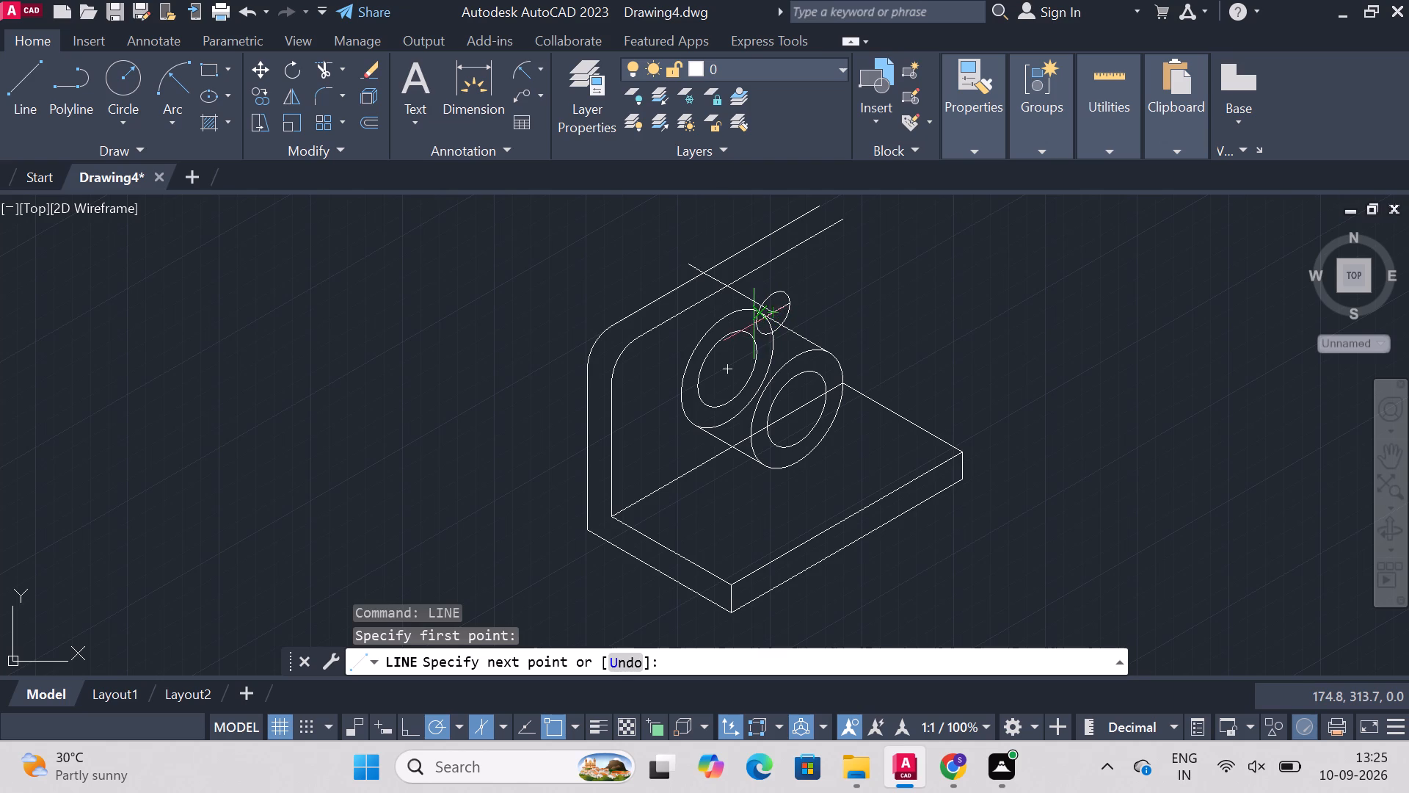
click(760, 323)
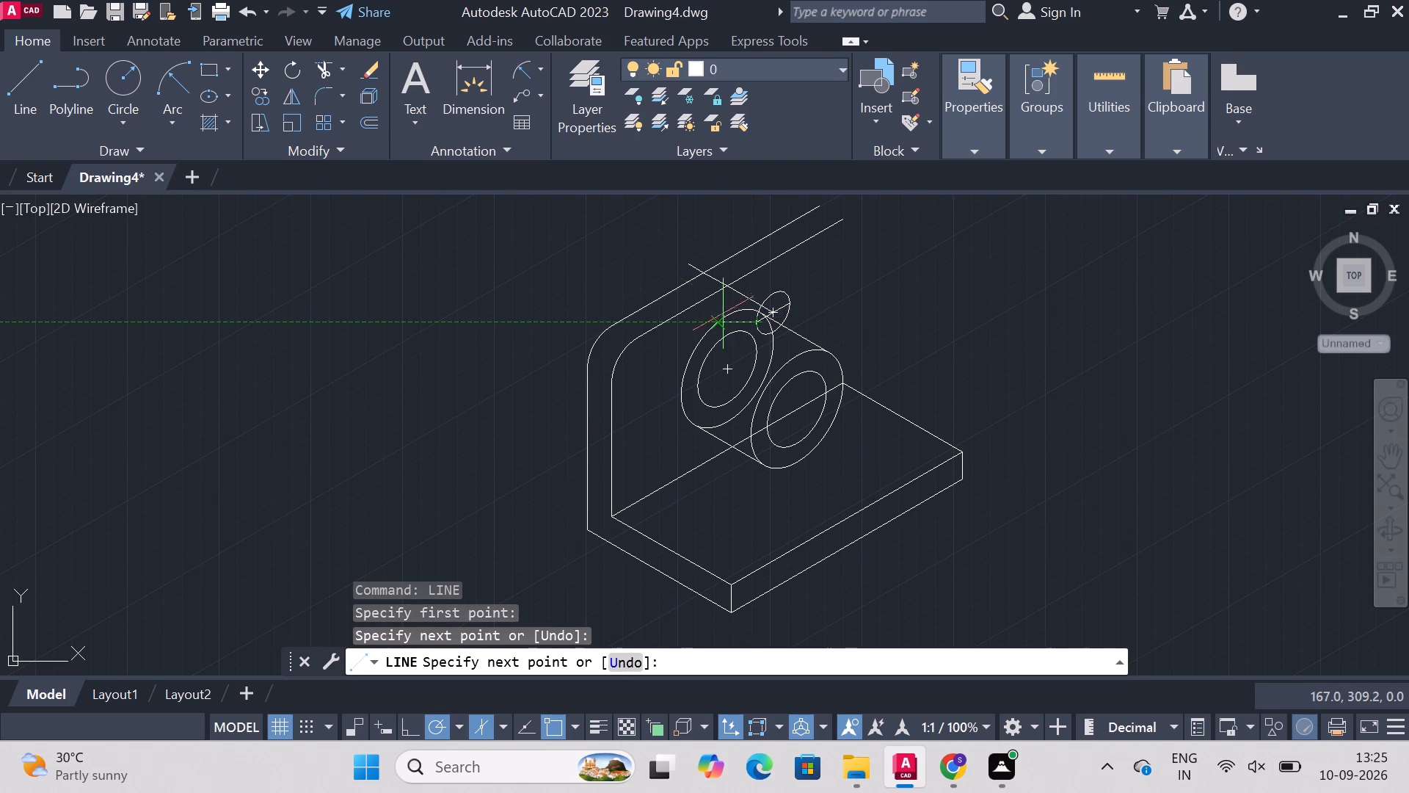
click(689, 286)
key(Escape)
Draw a depth-direction line from the small isocircle's upper end back to the wall's outer top edge.
text(line)
key(Return)
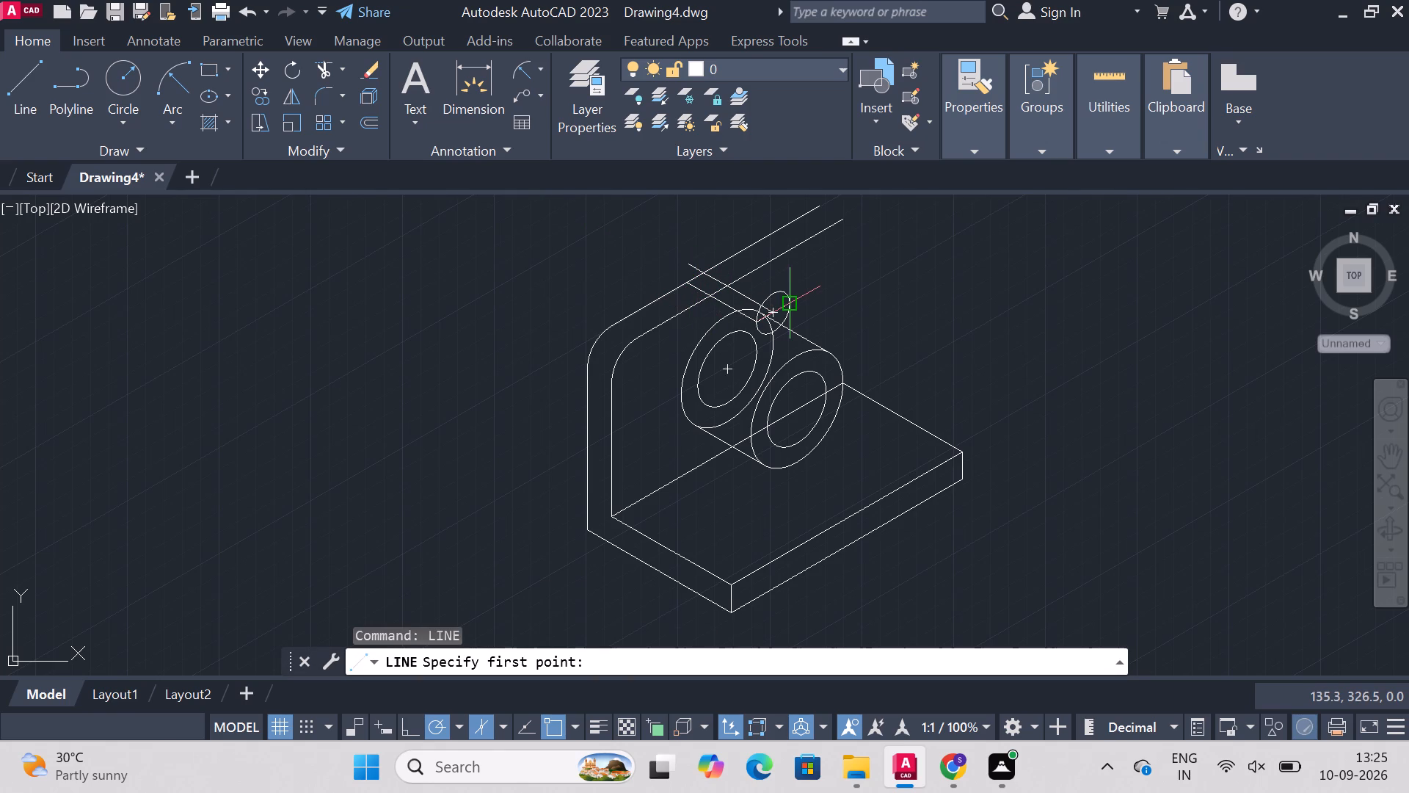
click(790, 303)
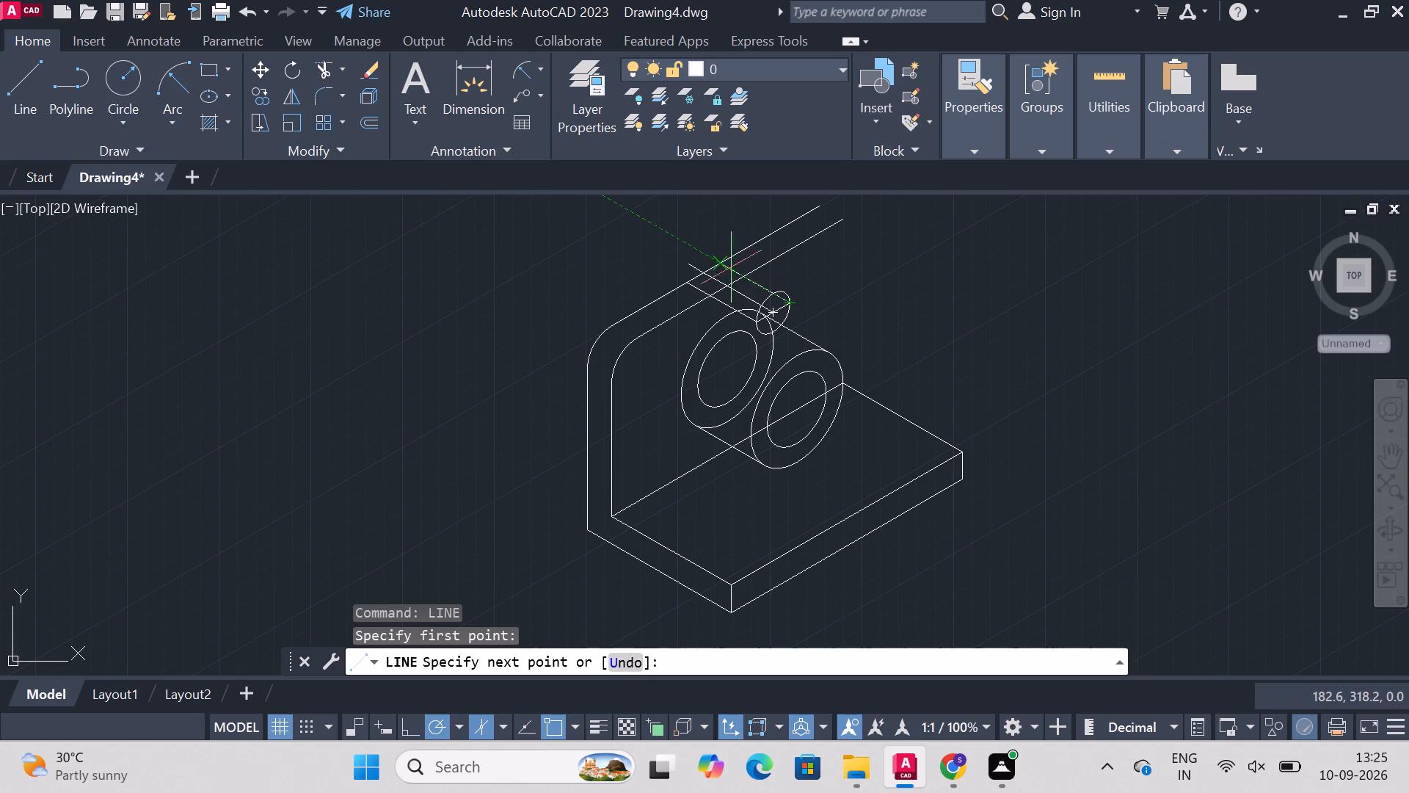
click(721, 263)
key(Escape)
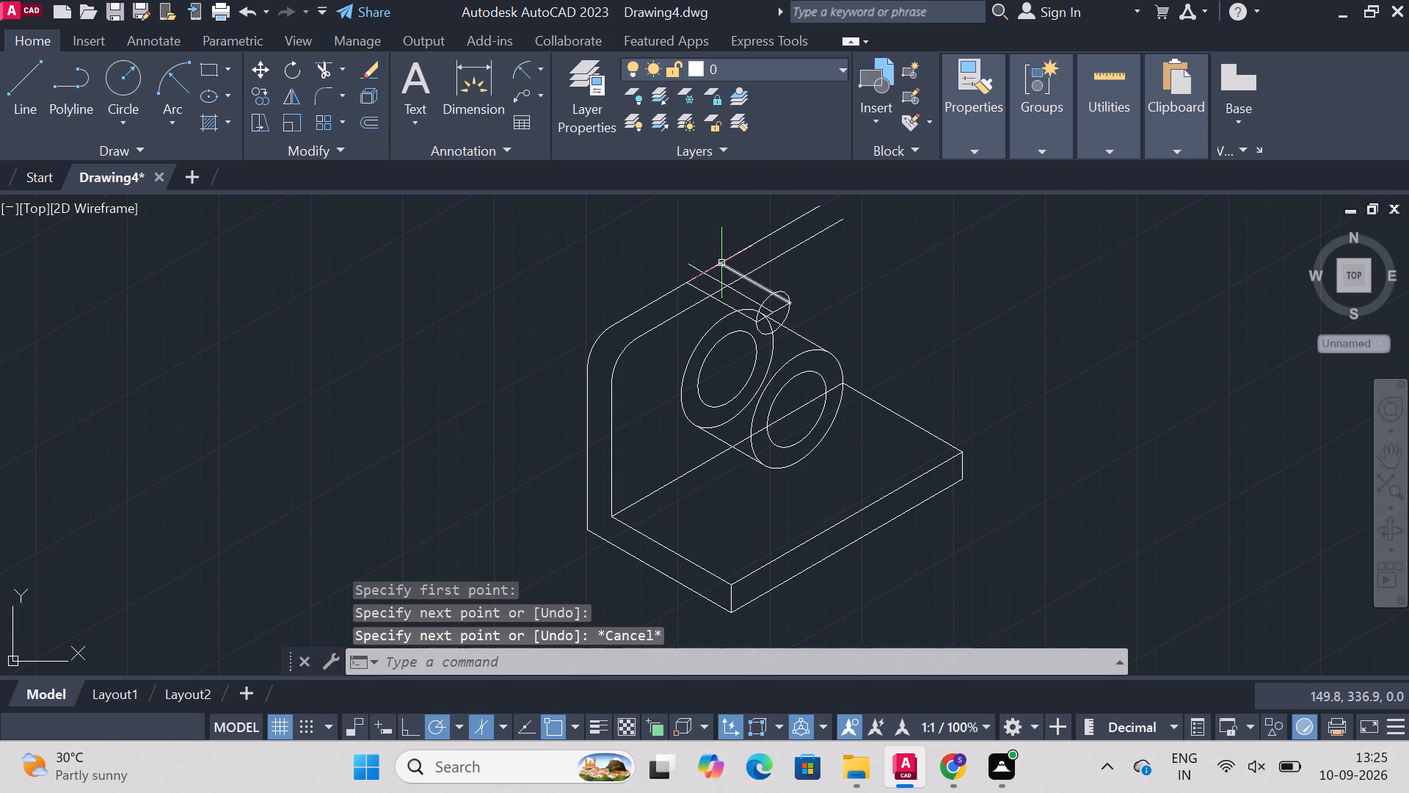
key(Escape)
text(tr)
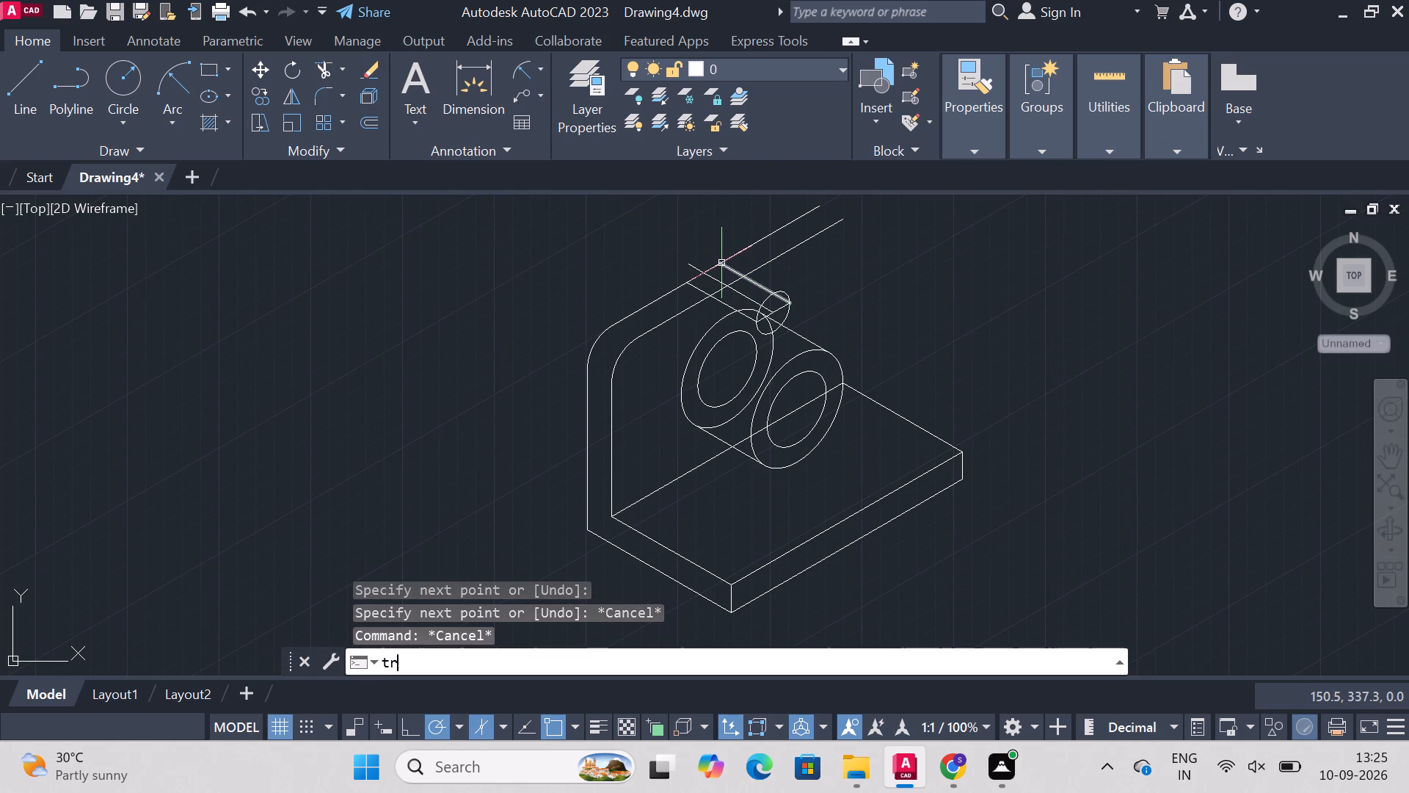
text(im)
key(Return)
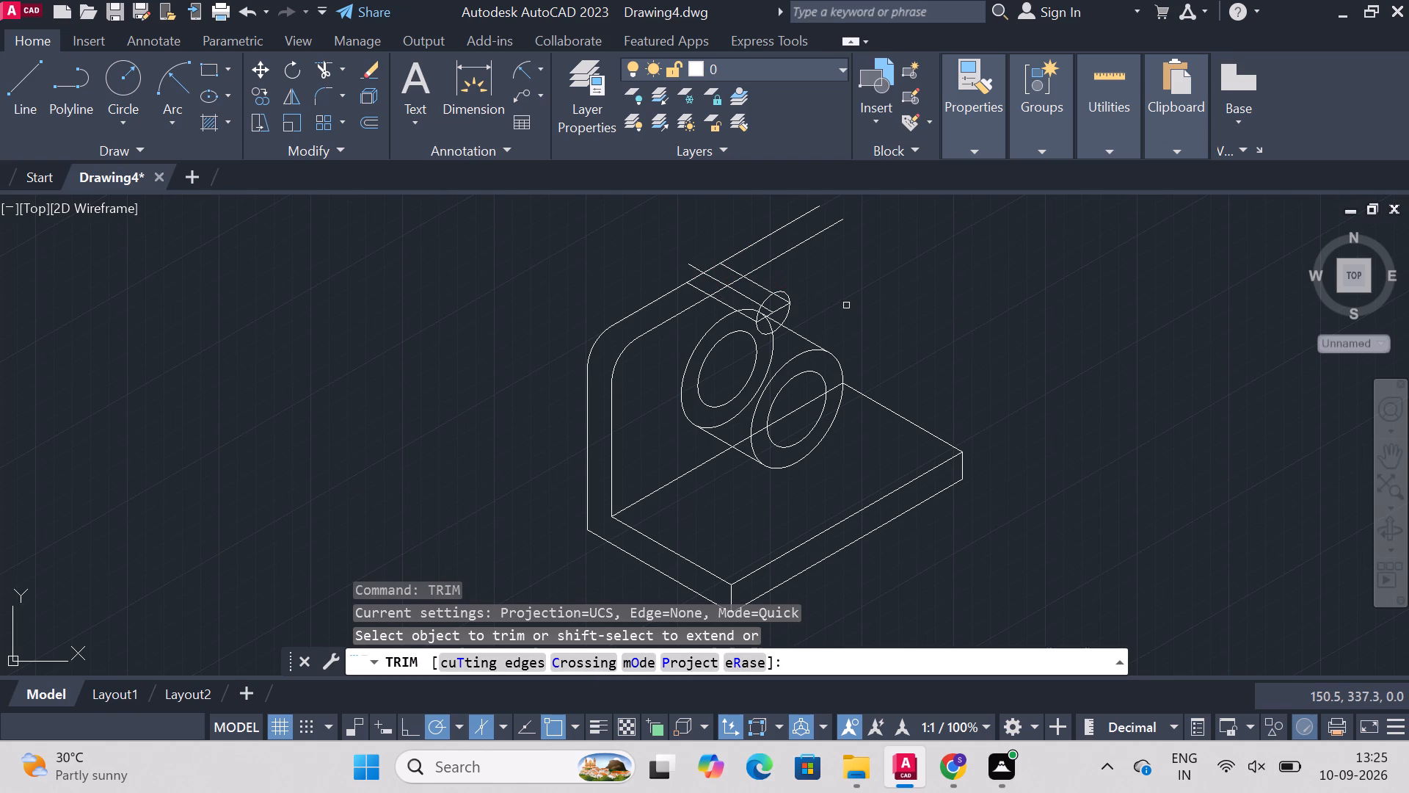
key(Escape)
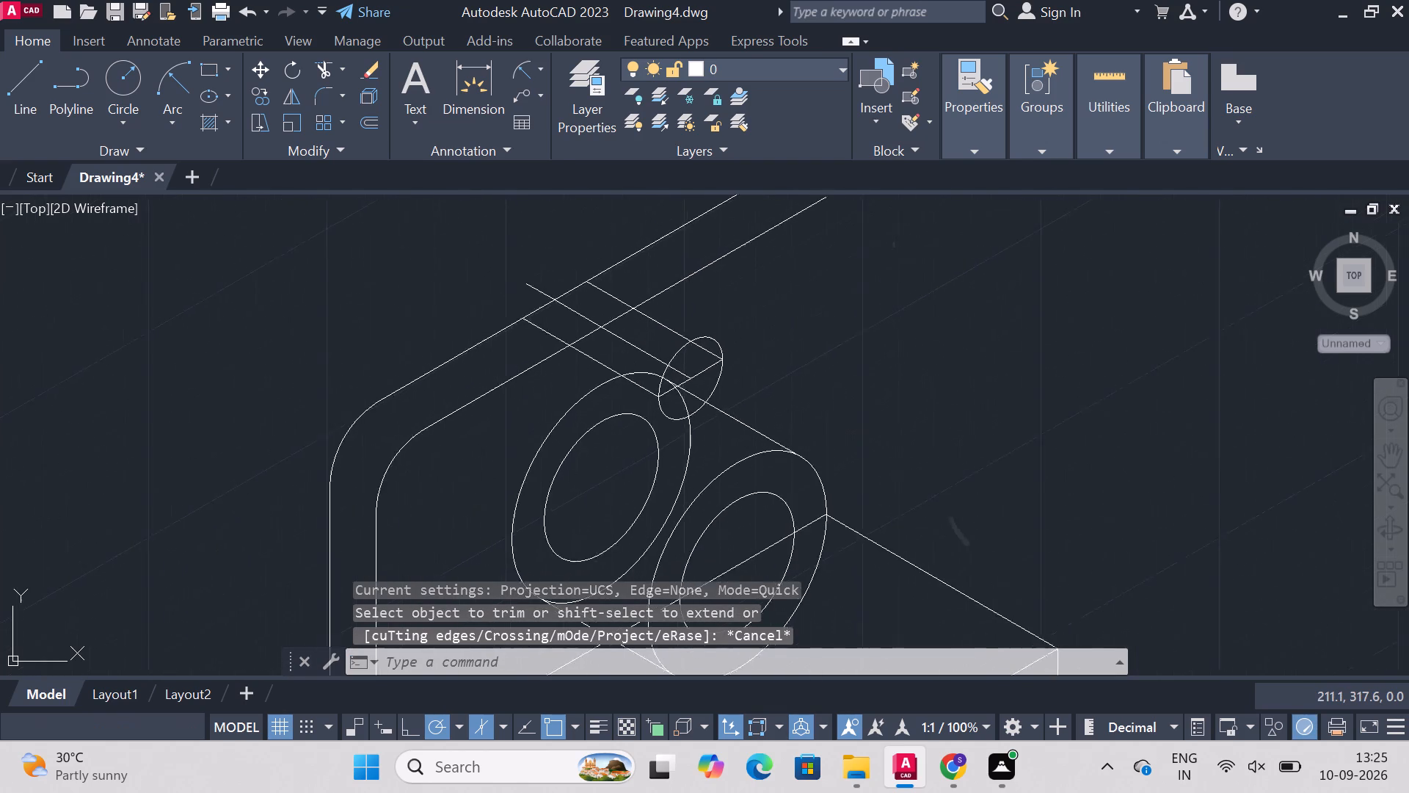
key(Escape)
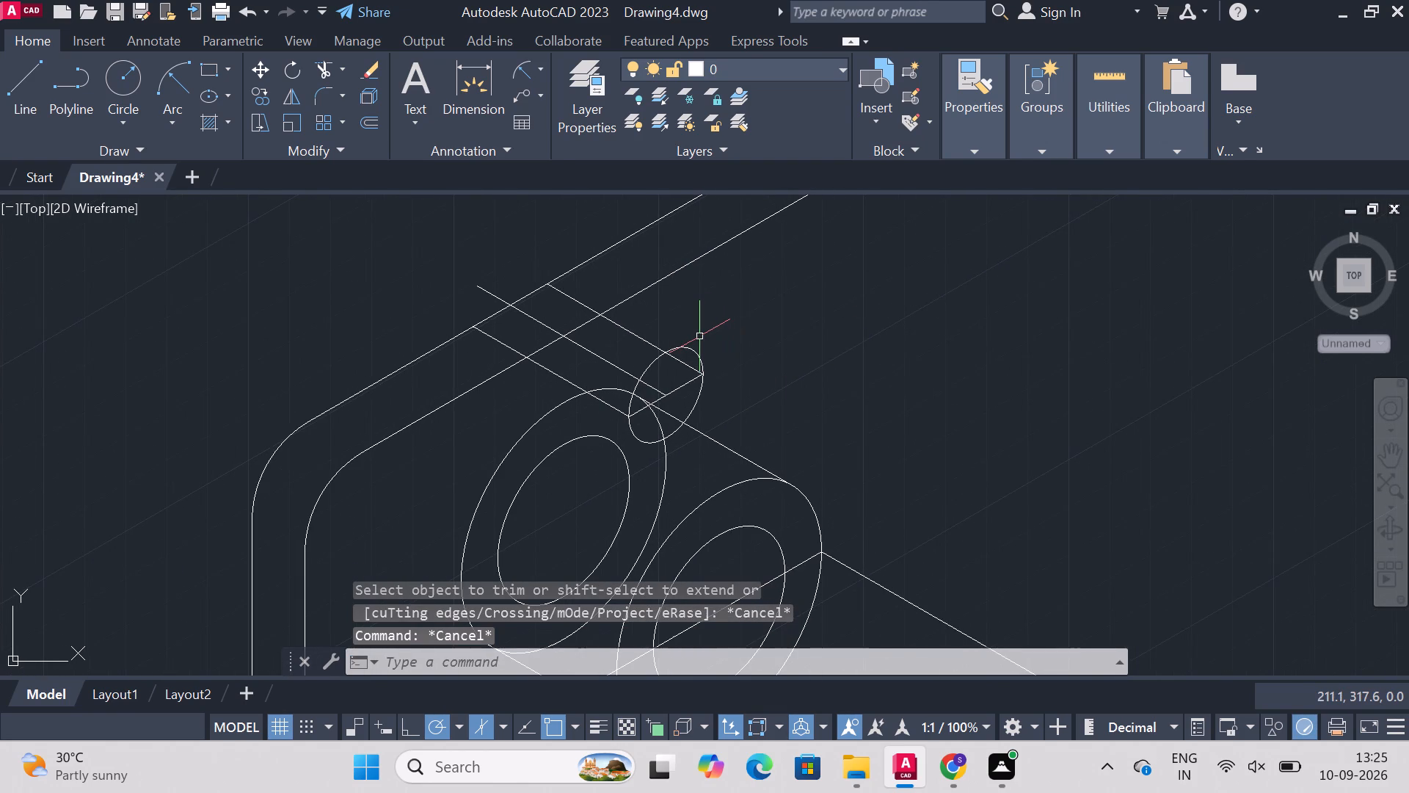
Trim away the upper half of the radius-9 isocircle above its diameter line.
text(trim)
key(Return)
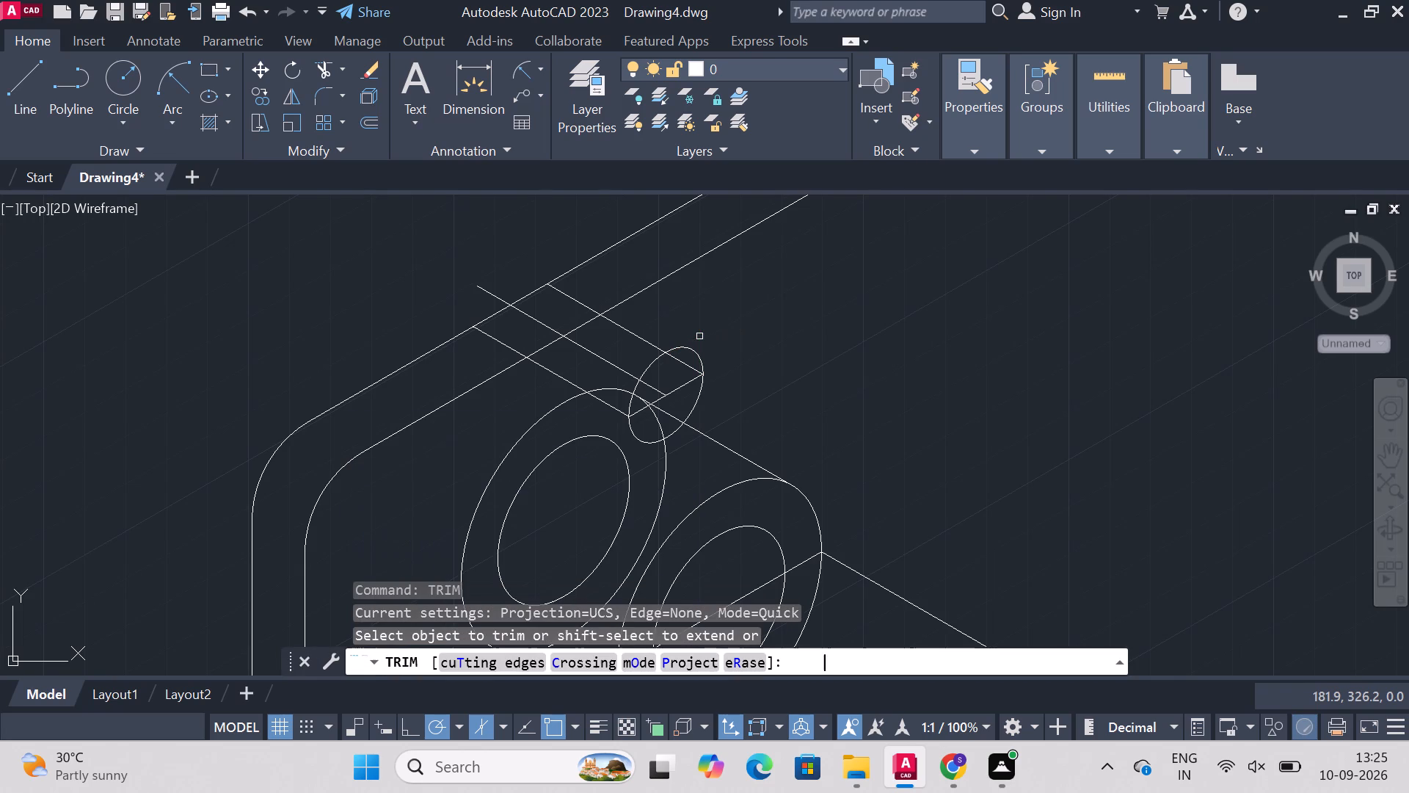
click(653, 361)
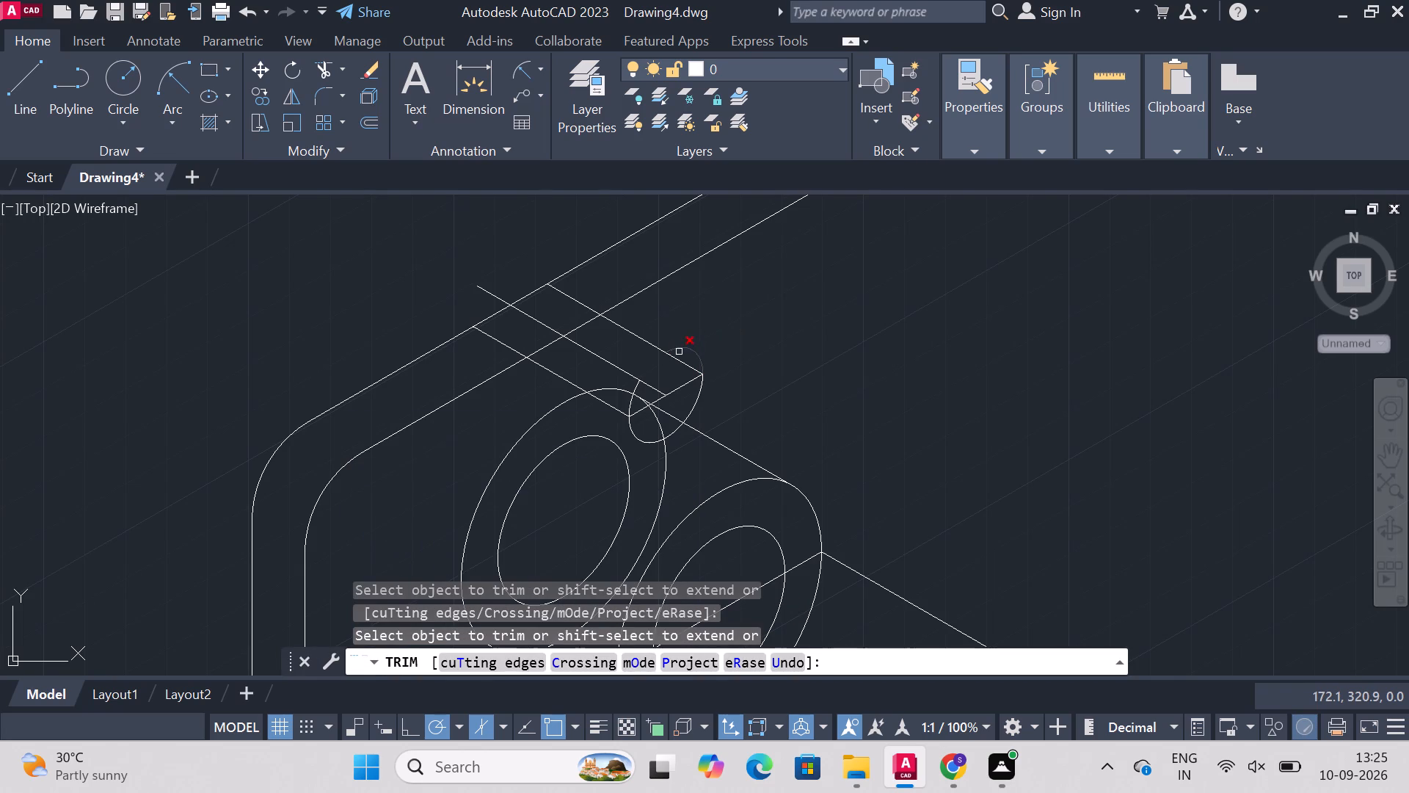
click(686, 348)
click(635, 392)
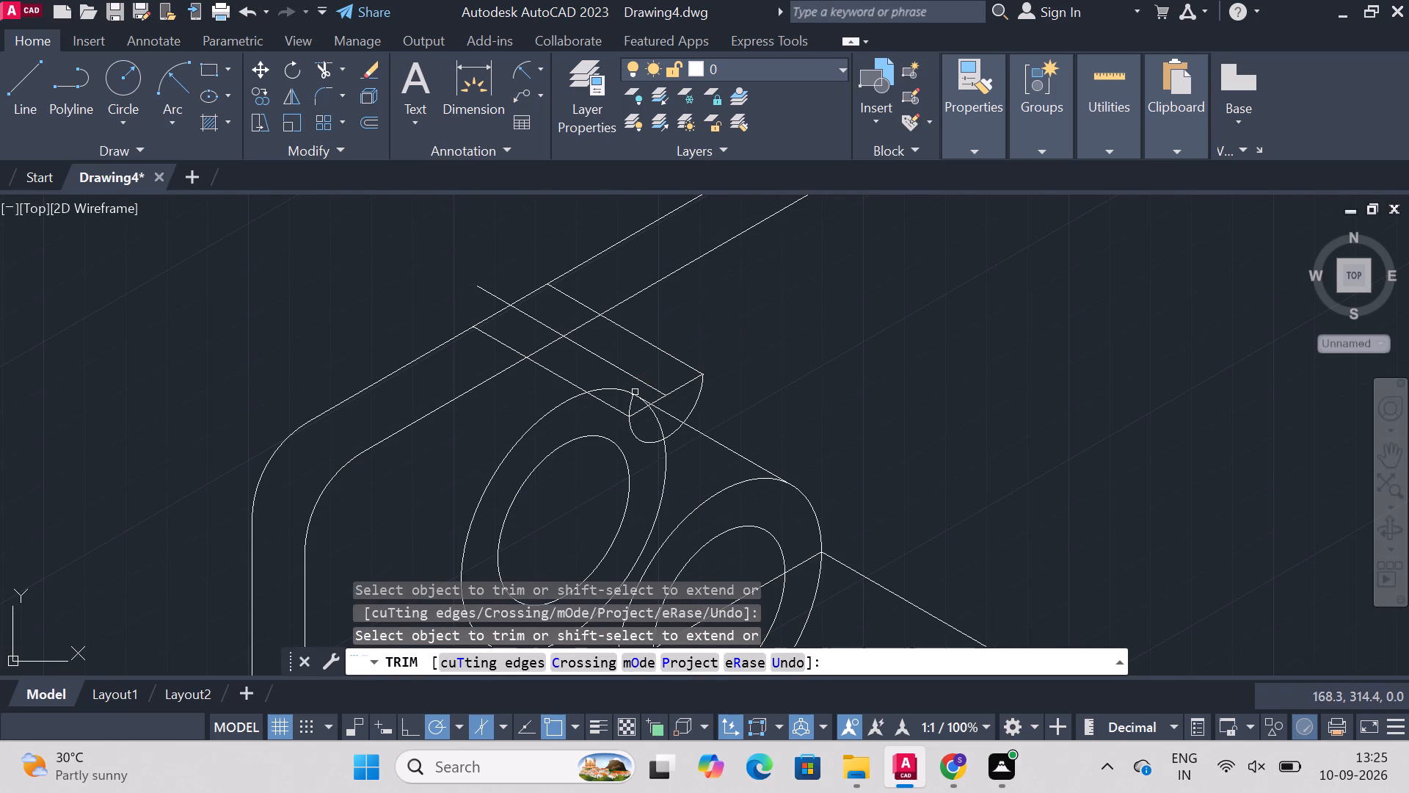
click(632, 401)
Trim away the middle depth-direction construction line between the two side lines, including its part beyond the wall's outer top edge.
click(647, 382)
click(527, 311)
click(498, 298)
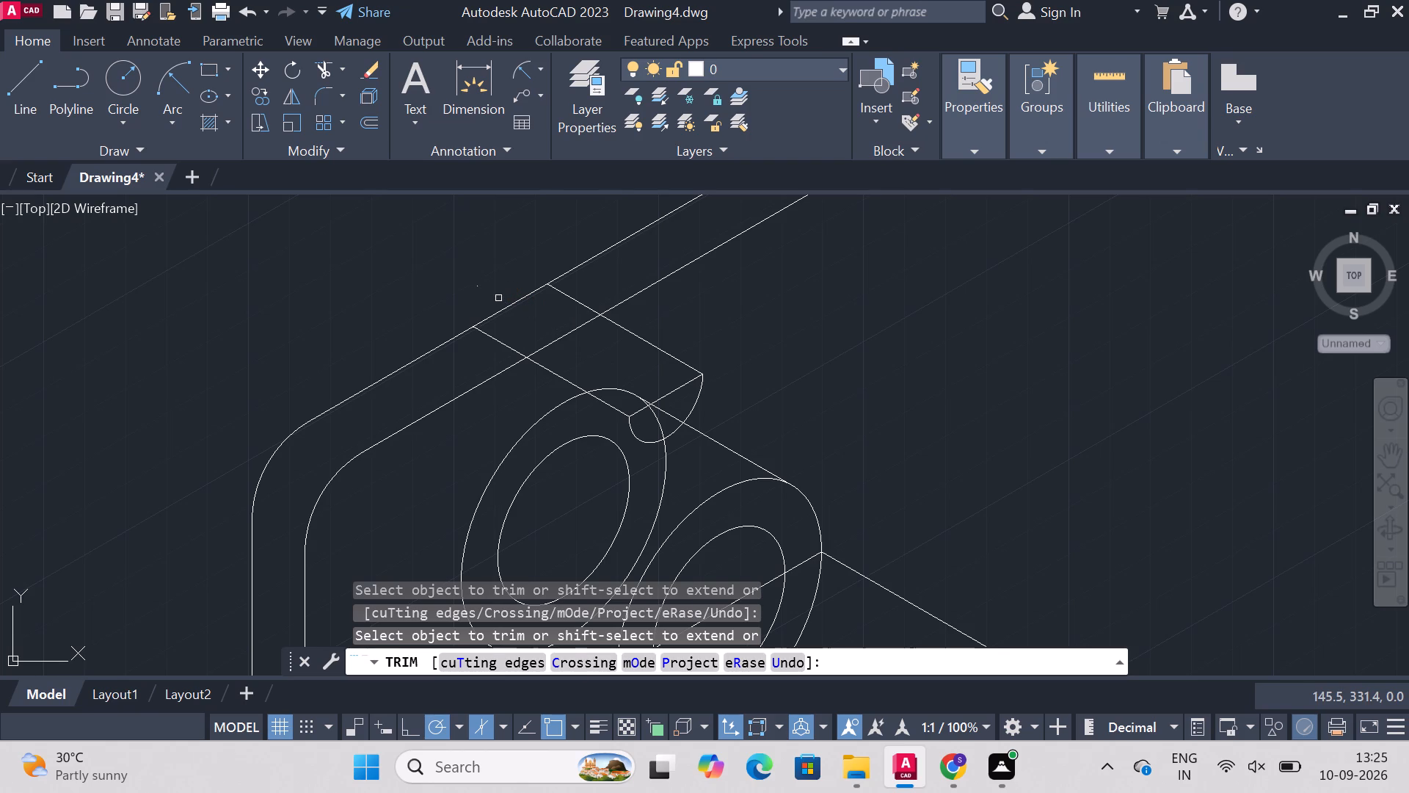
click(478, 283)
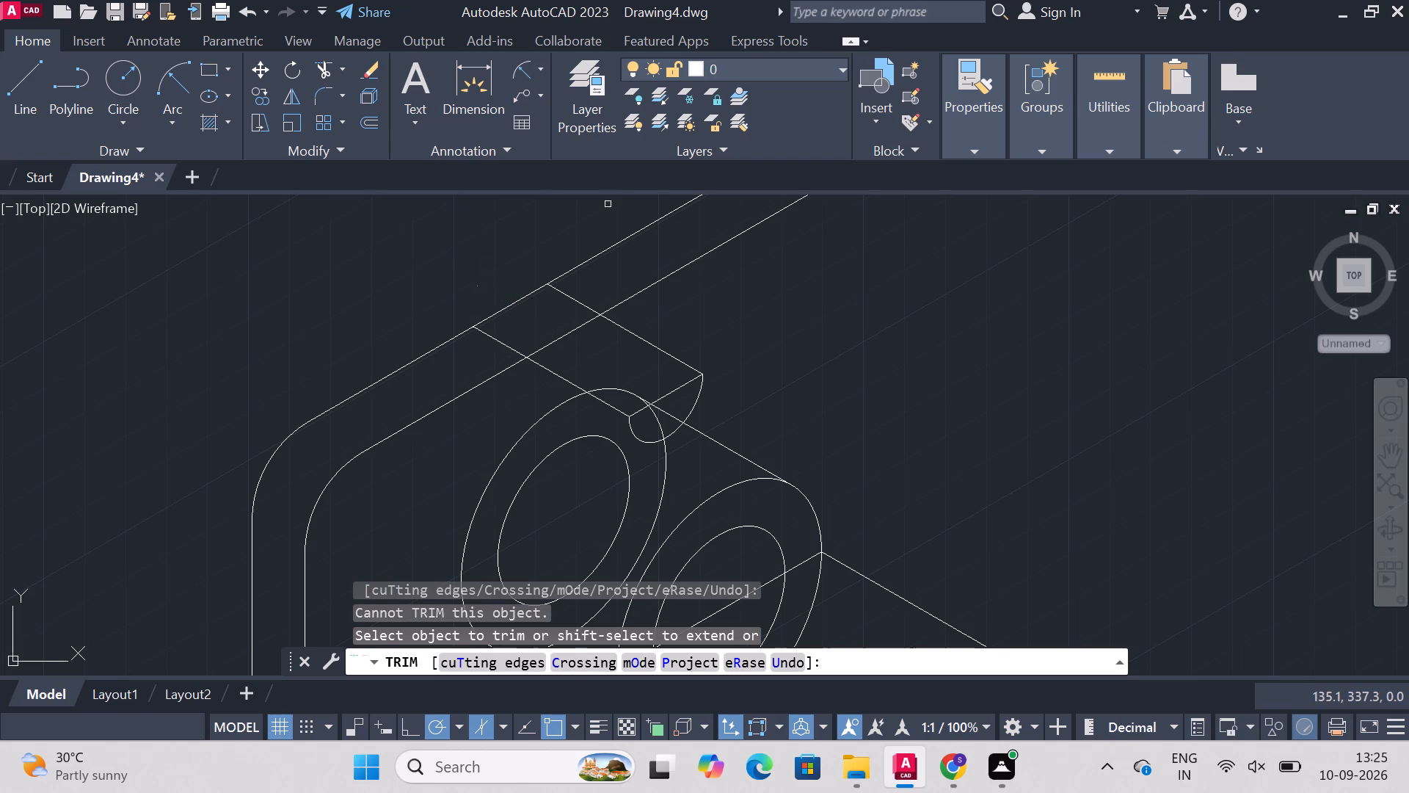
click(479, 286)
key(Escape)
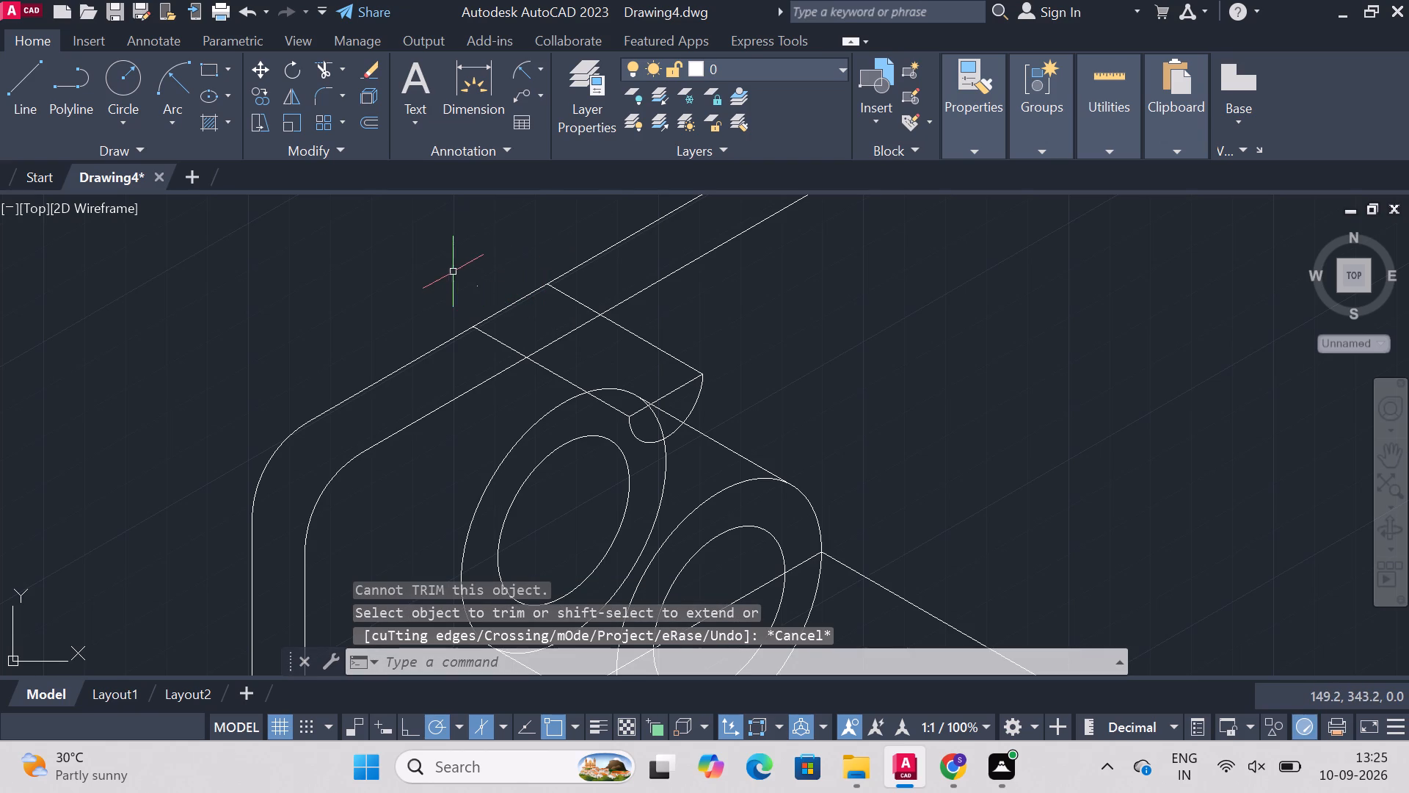
Delete the stray leftover object just outside the wall's outer top edge.
drag(455, 272, 496, 294)
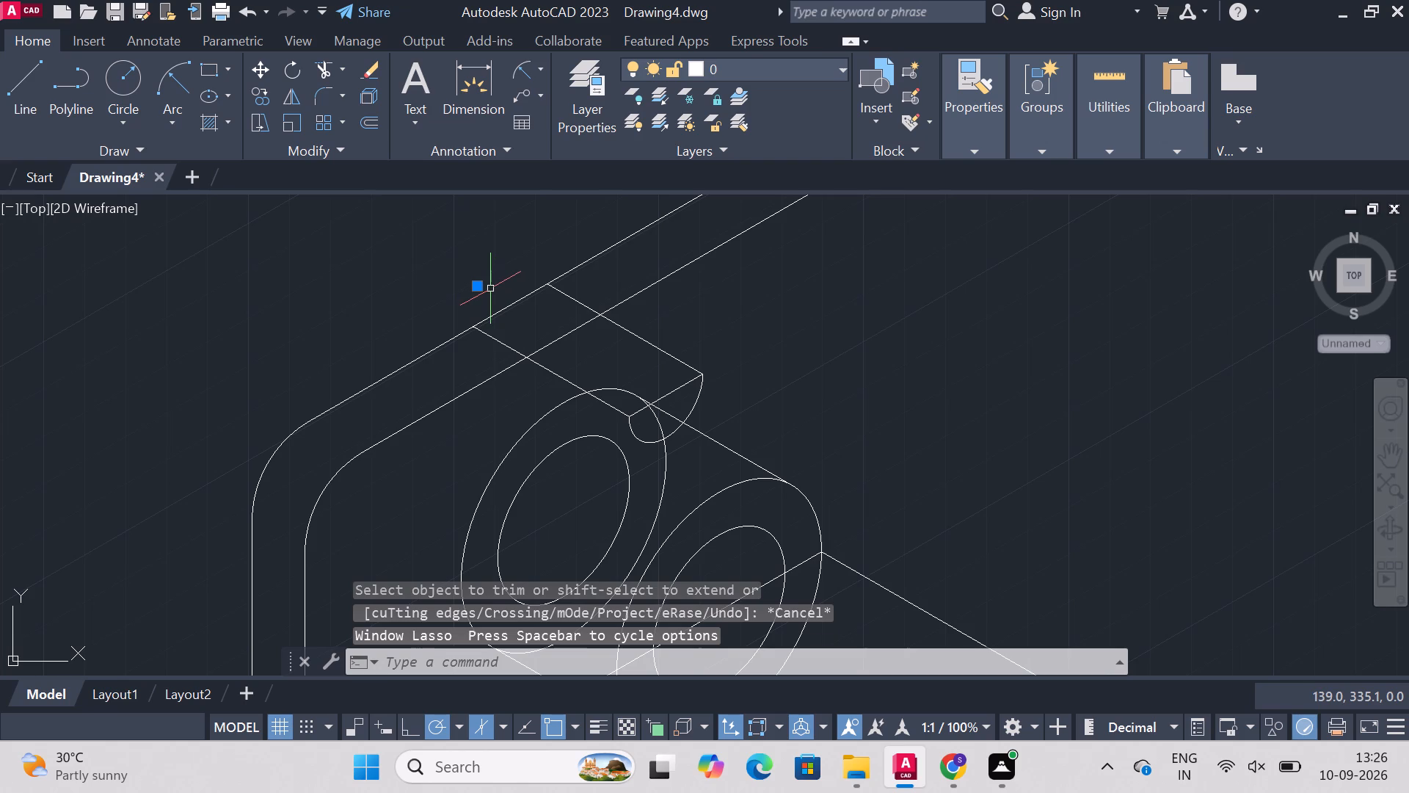
key(Delete)
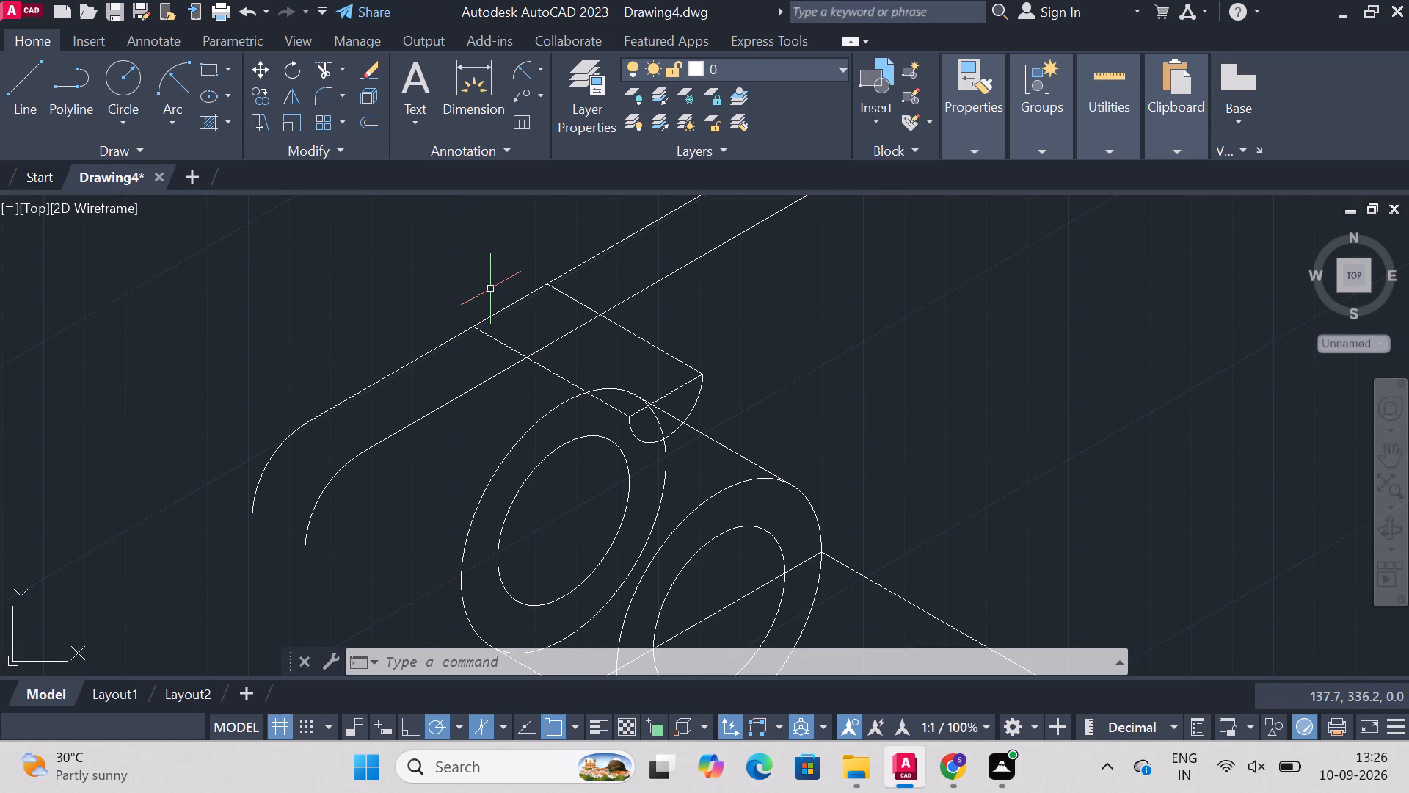
Extend the lower side line beyond the wall's outer top edge and add a 10-long construction line from its end along the length direction.
text(line)
key(Return)
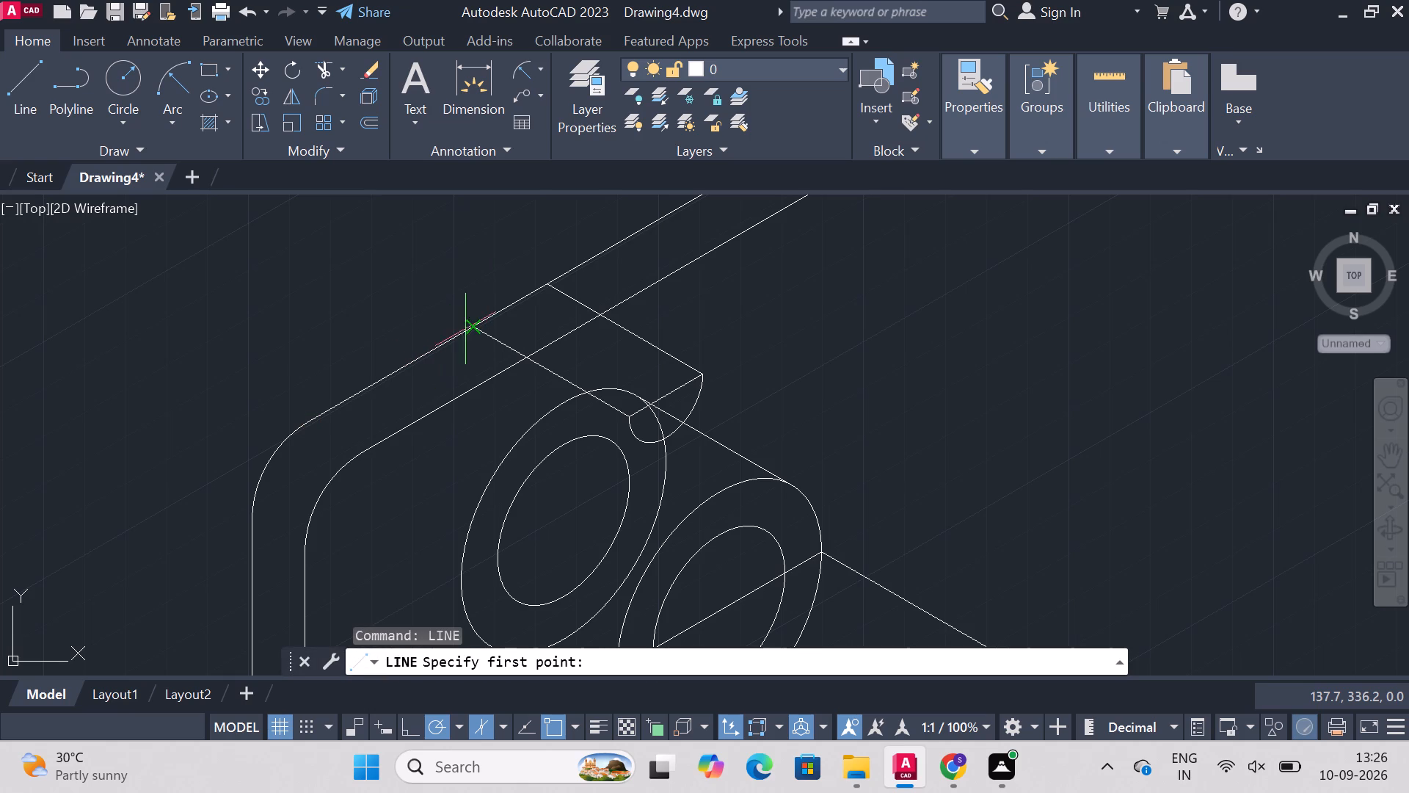
click(467, 326)
click(443, 305)
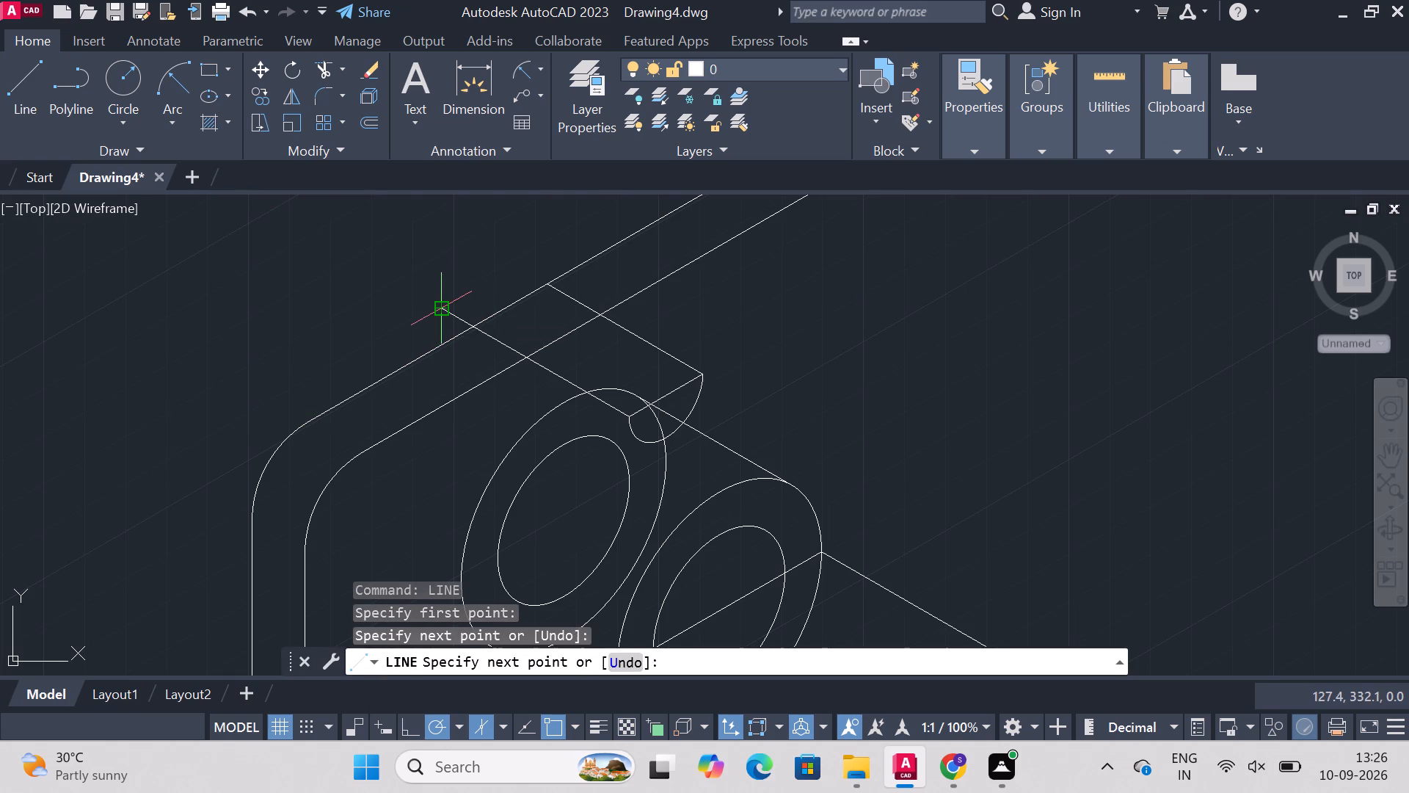
text(10)
key(Return)
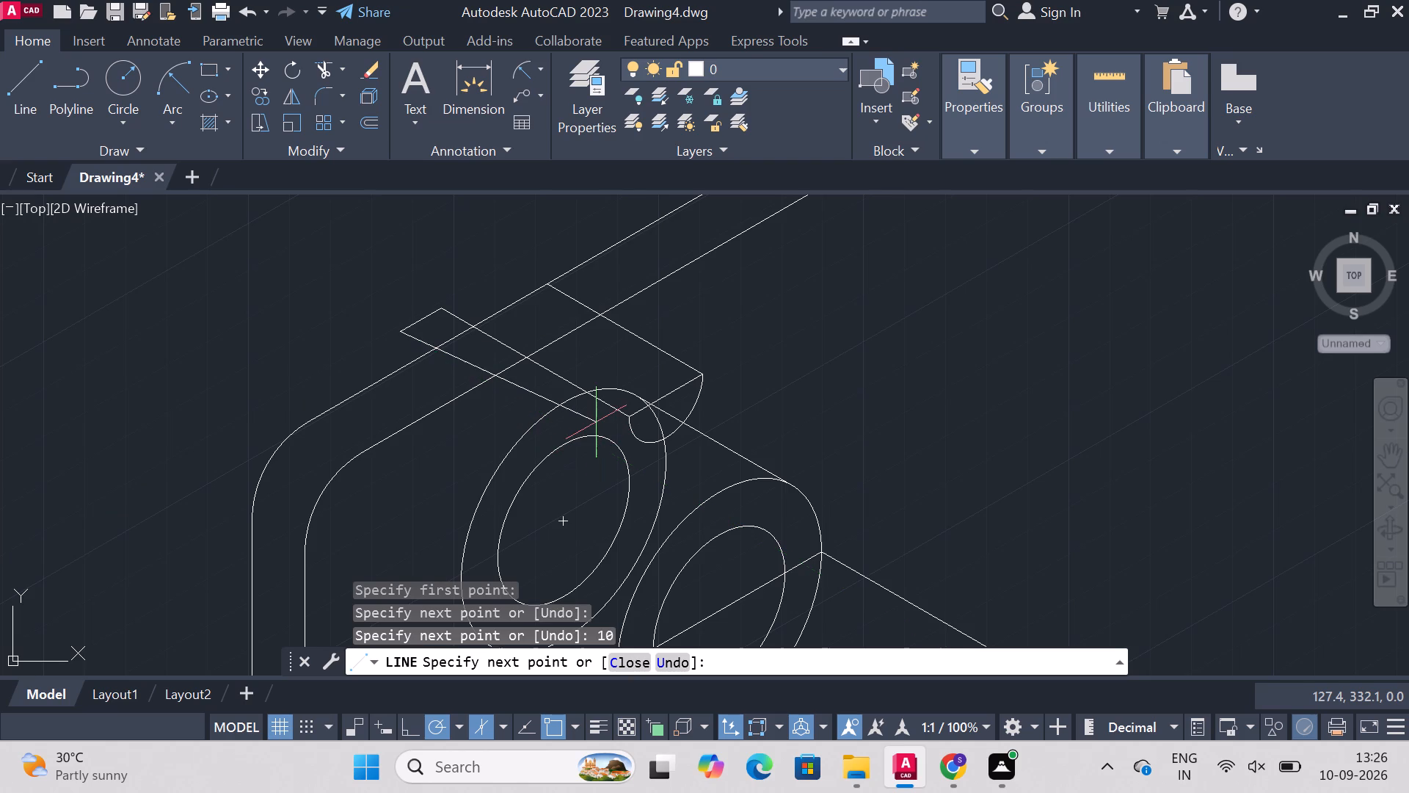
key(Escape)
Draw a 10-long line outward from the small semicircle's lower end, continuing back along the depth direction to the construction line's end.
text(line)
key(Return)
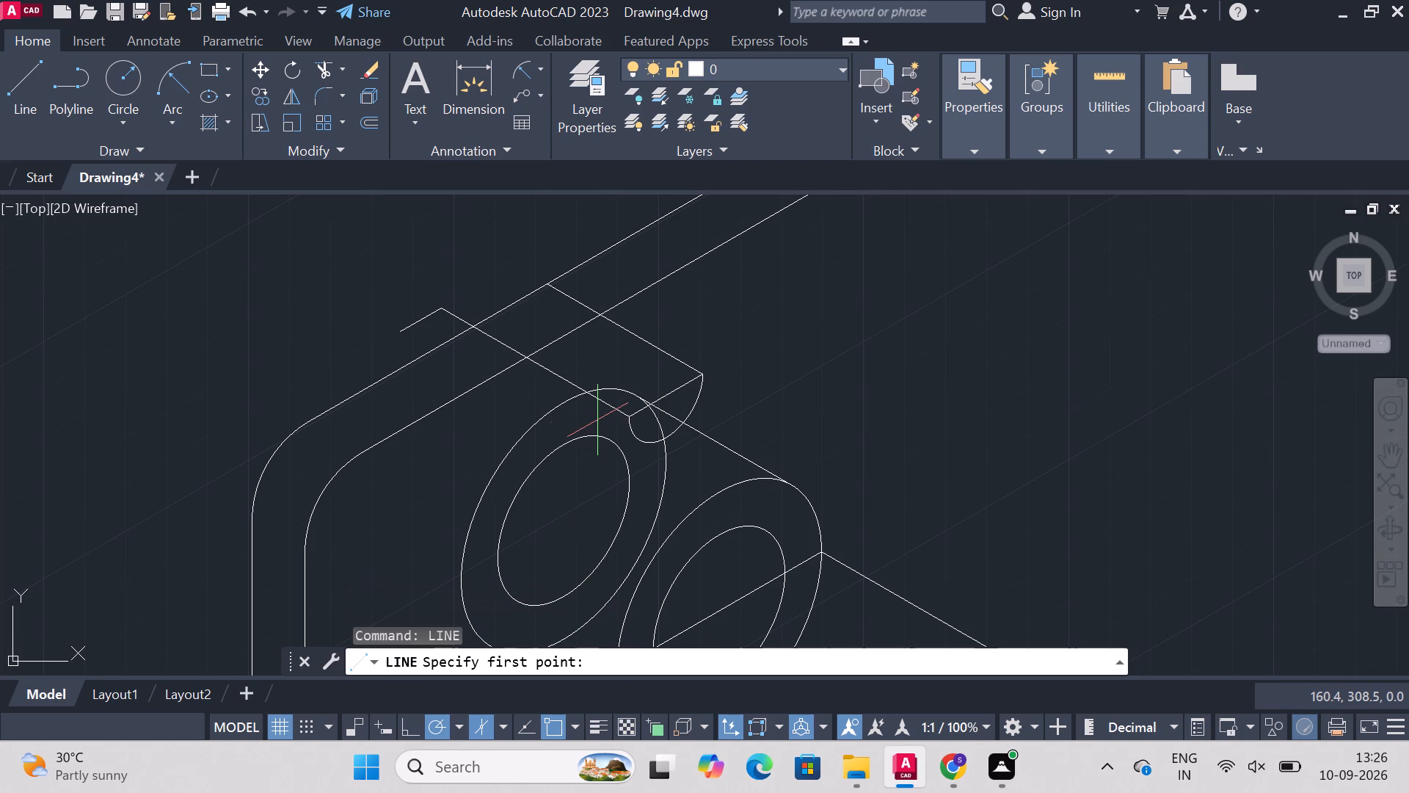
click(631, 421)
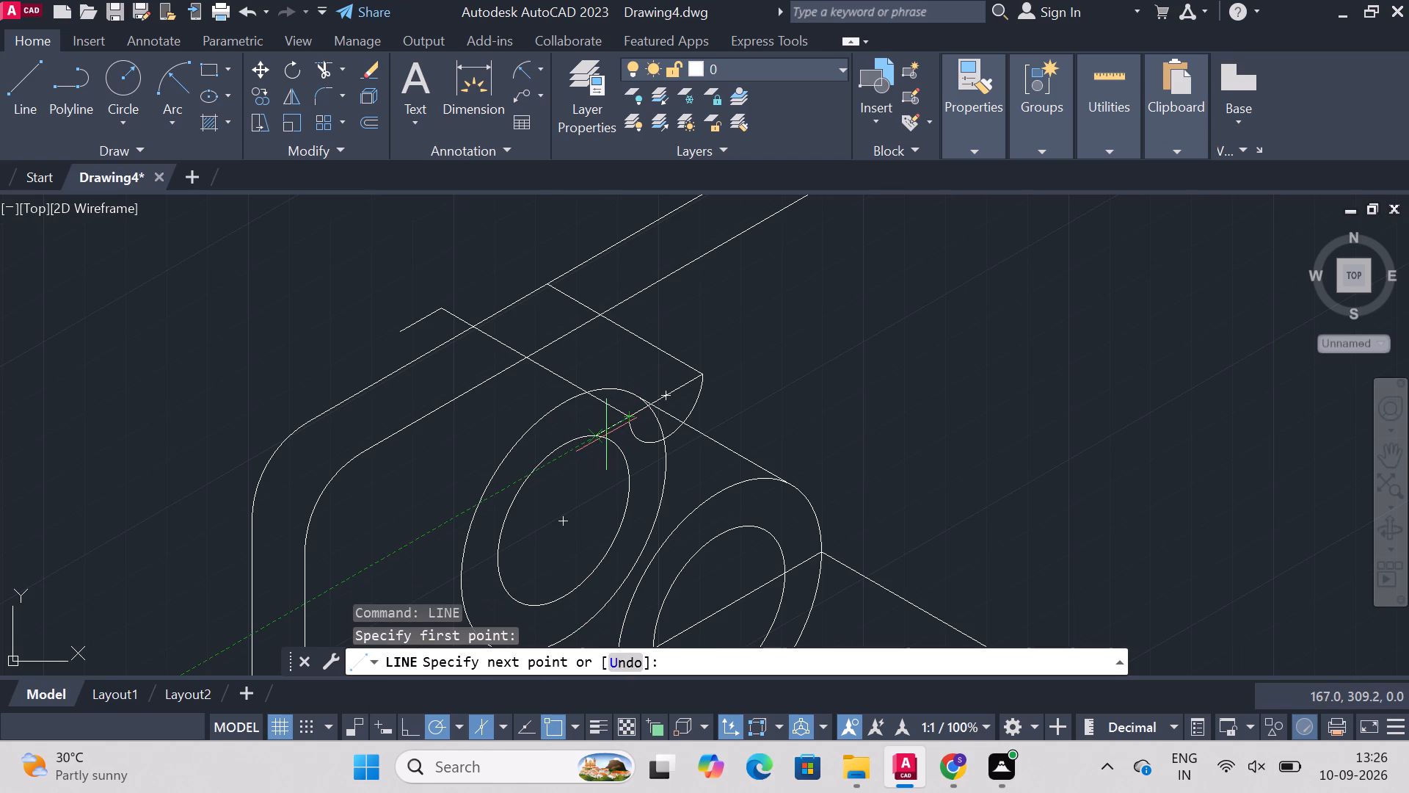
text(10)
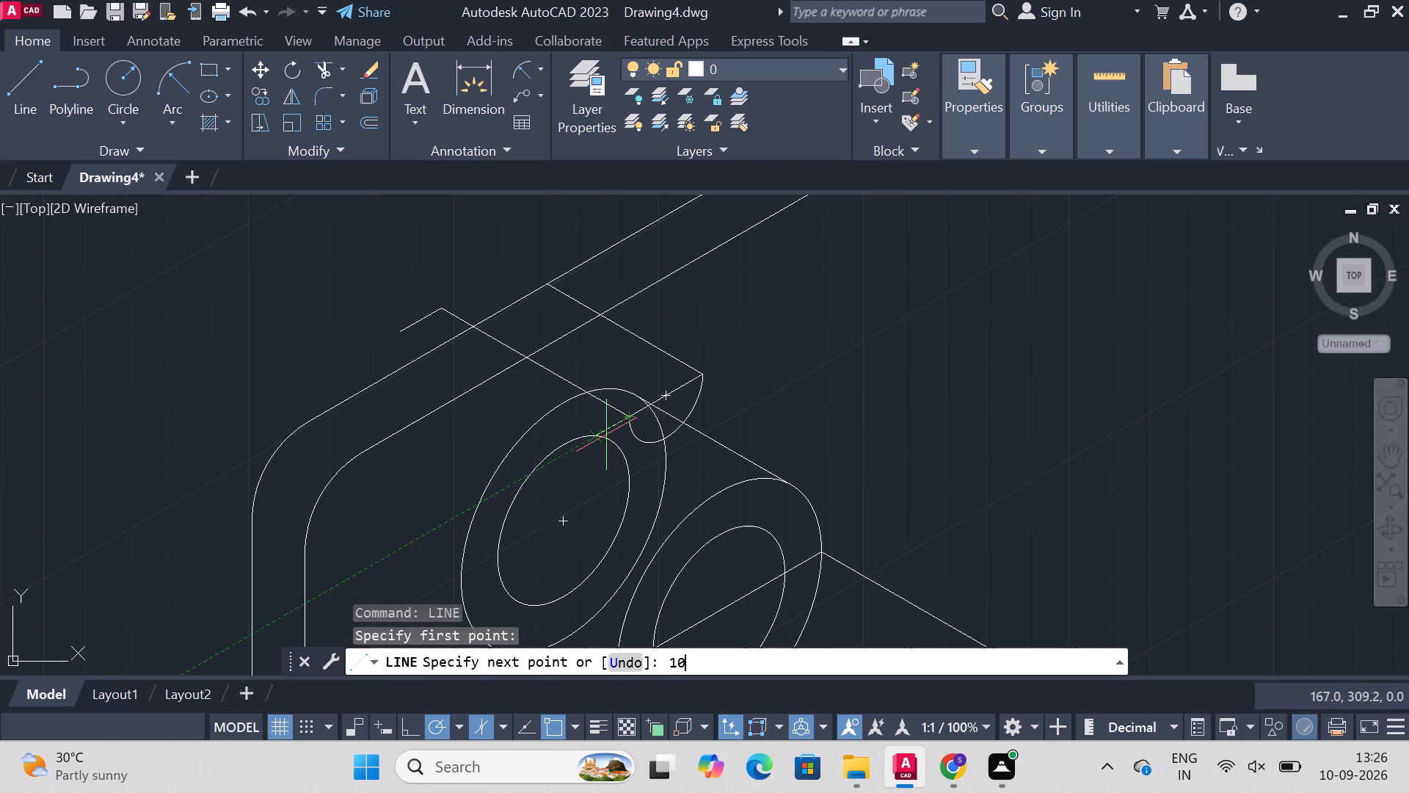
key(Return)
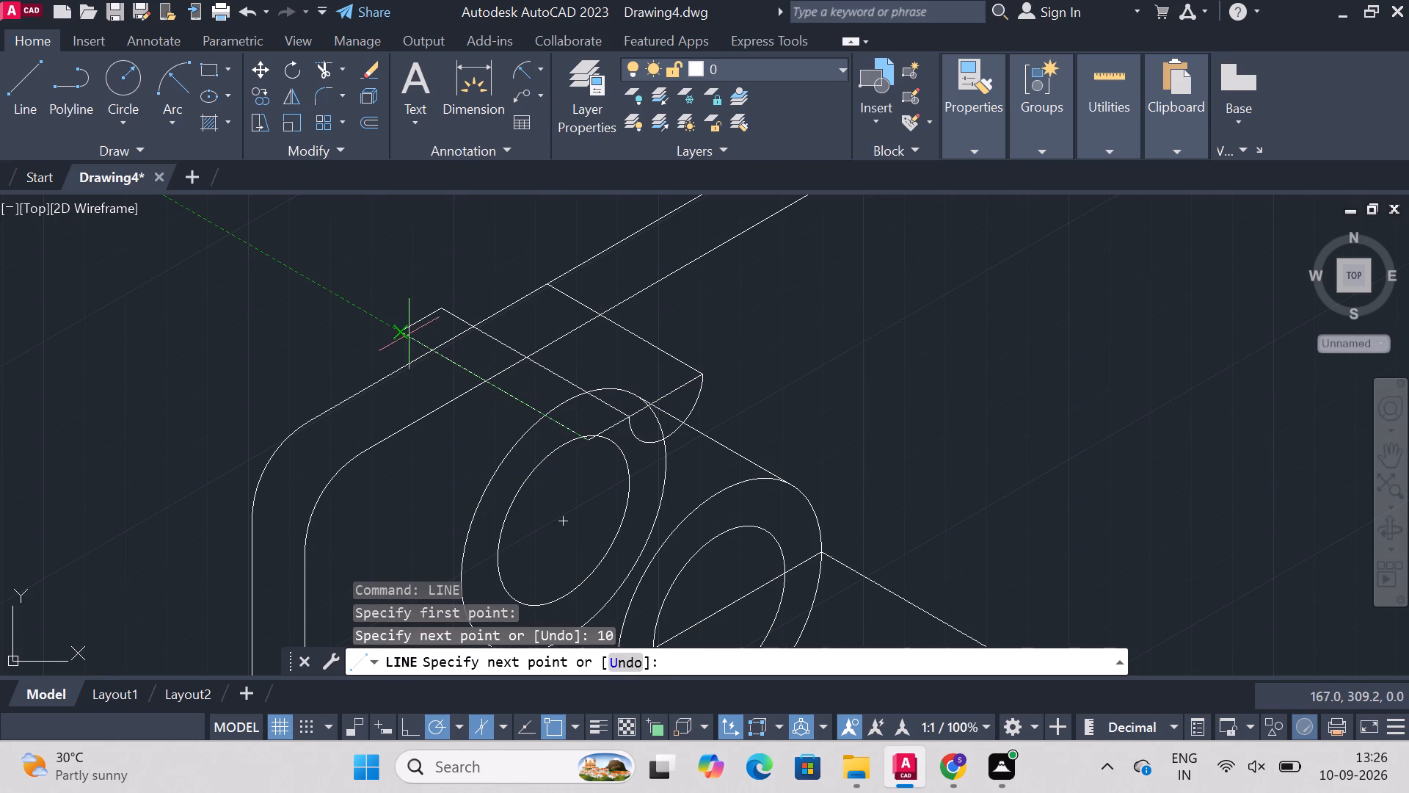
click(406, 332)
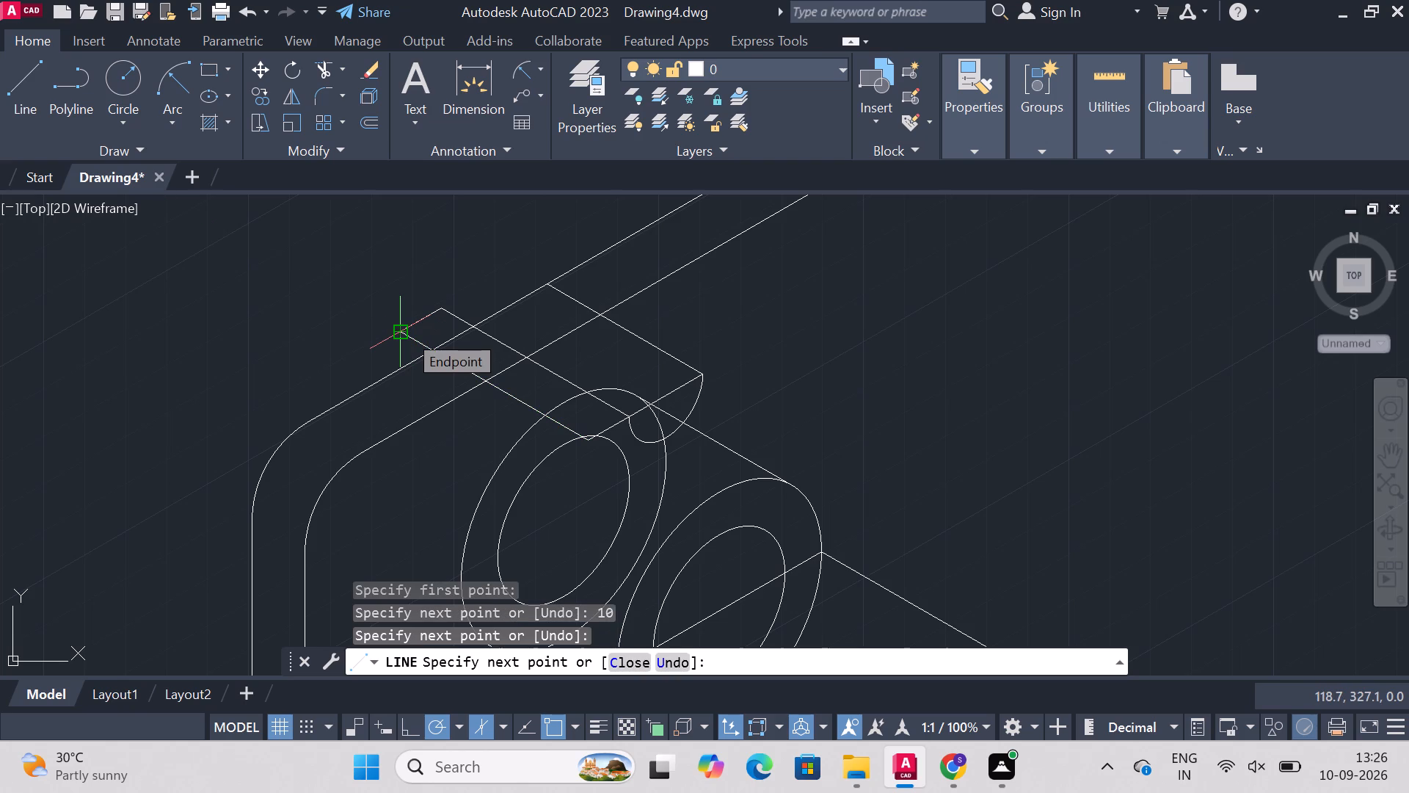
key(Escape)
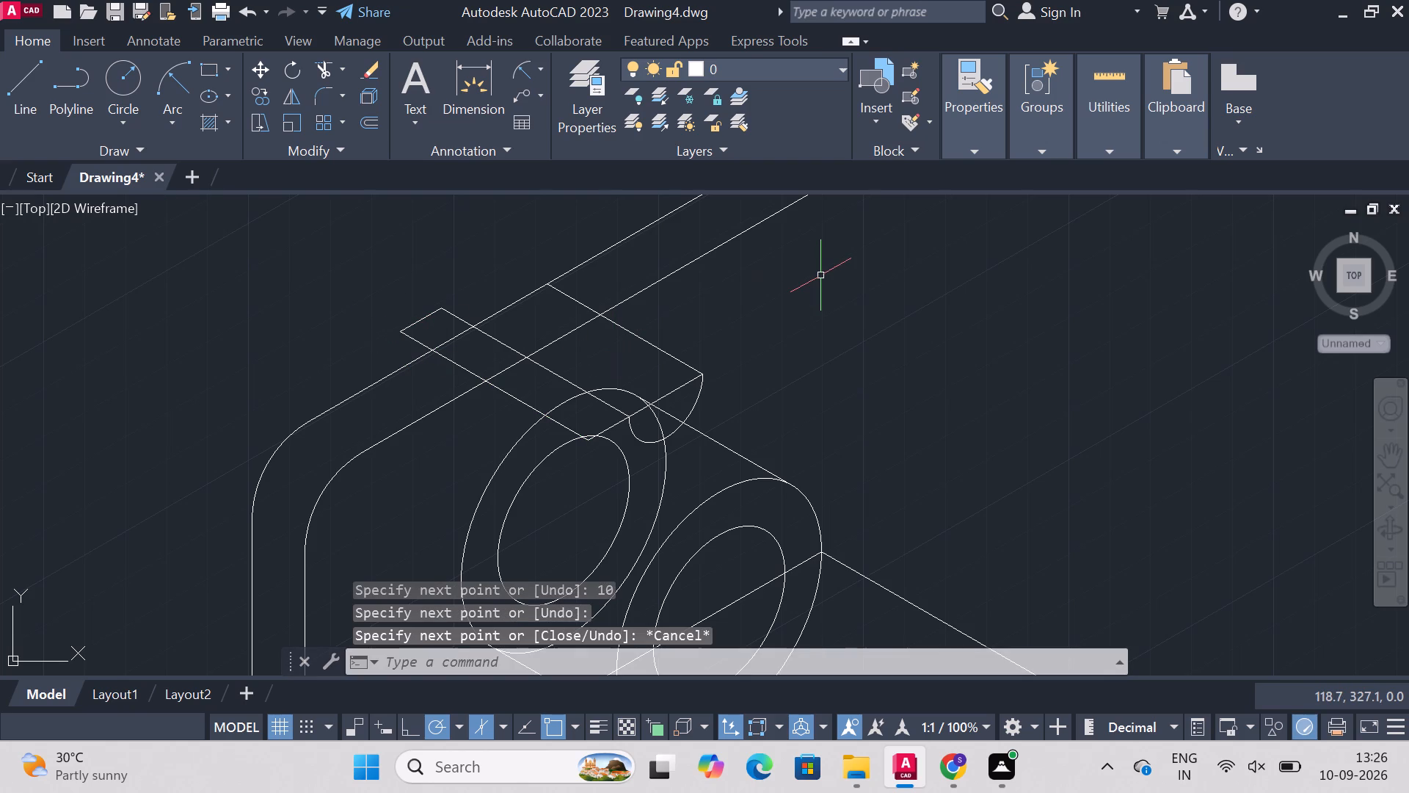
Draw a 10-long line outward from the small semicircle's upper end, continuing back along the depth direction to the wall's outer top edge.
text(line)
key(Return)
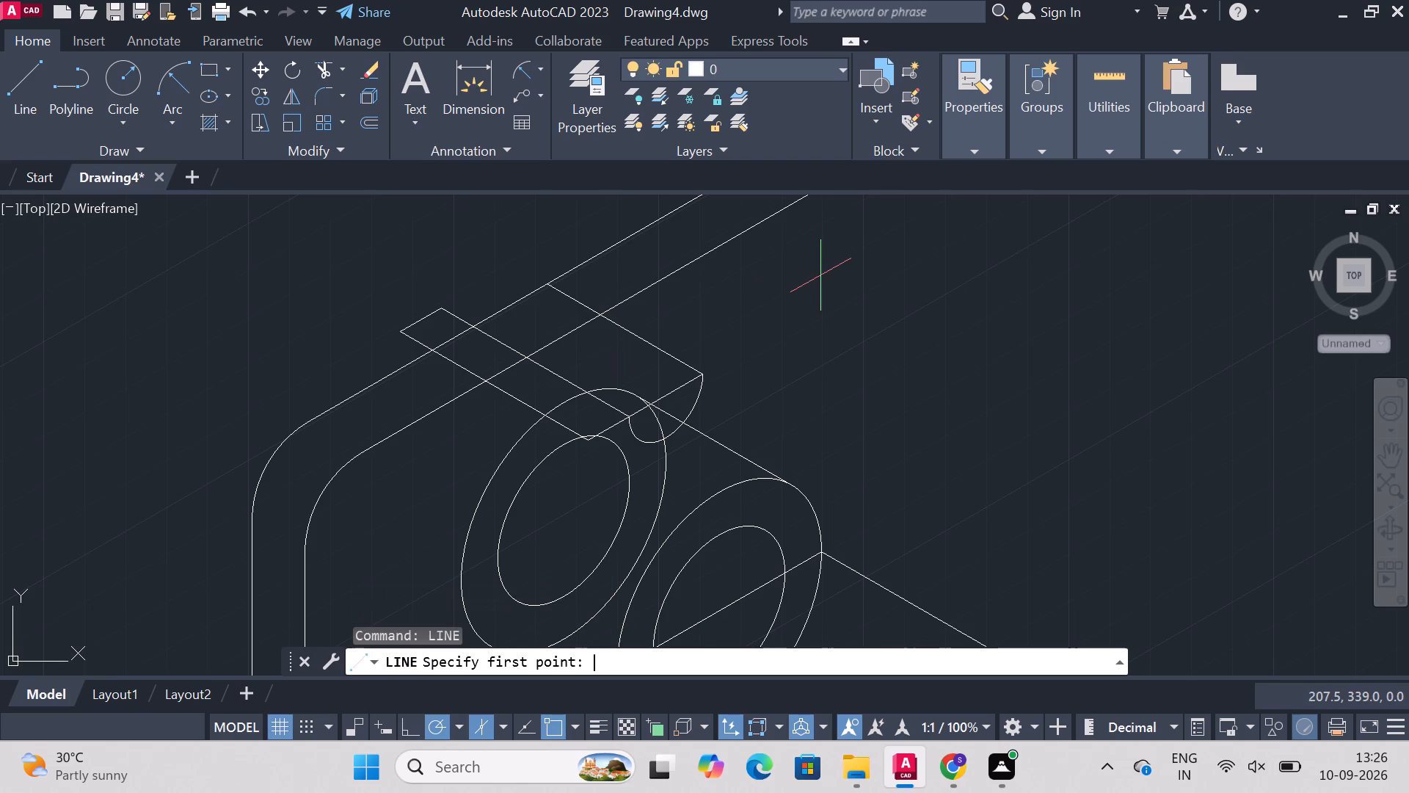
drag(694, 377, 701, 371)
click(701, 371)
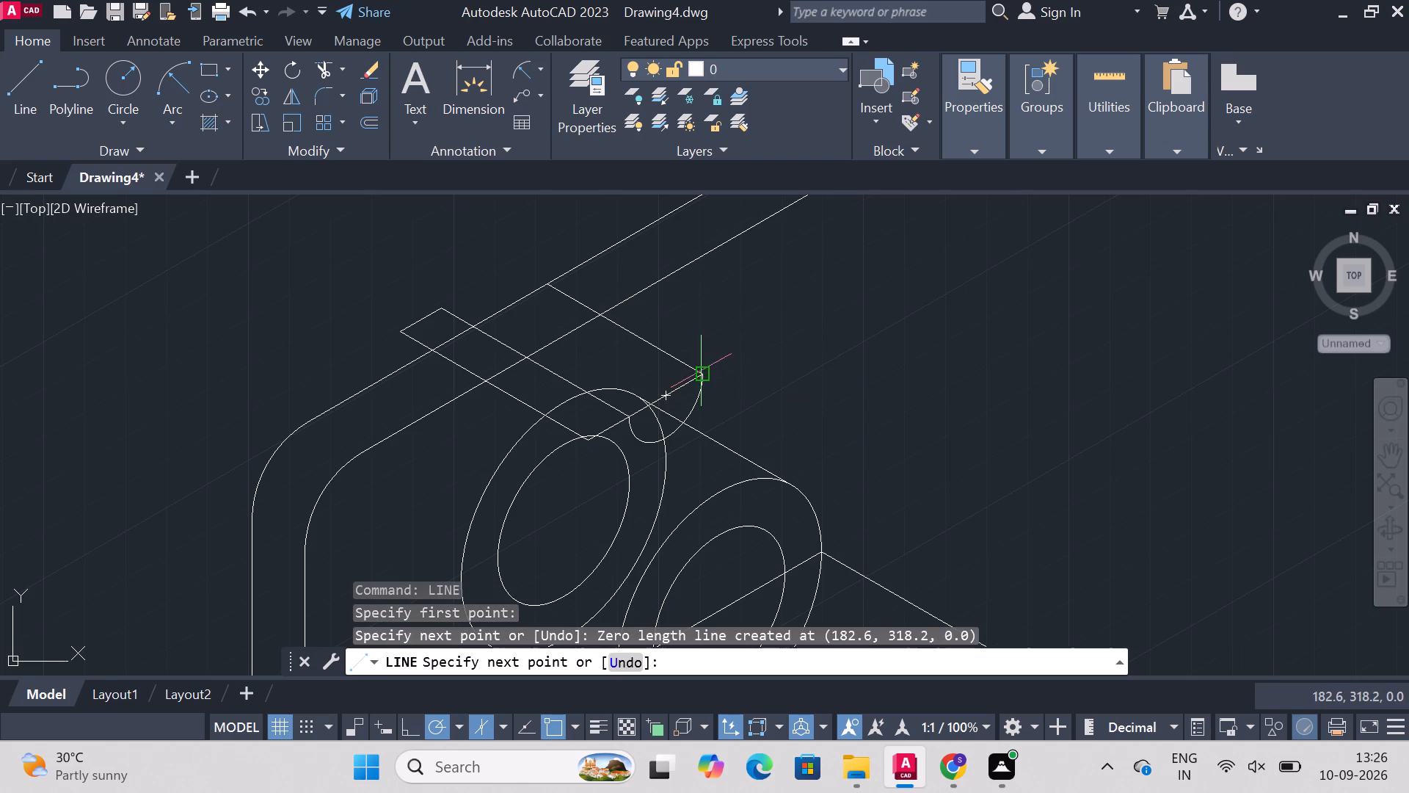
text(10)
key(Return)
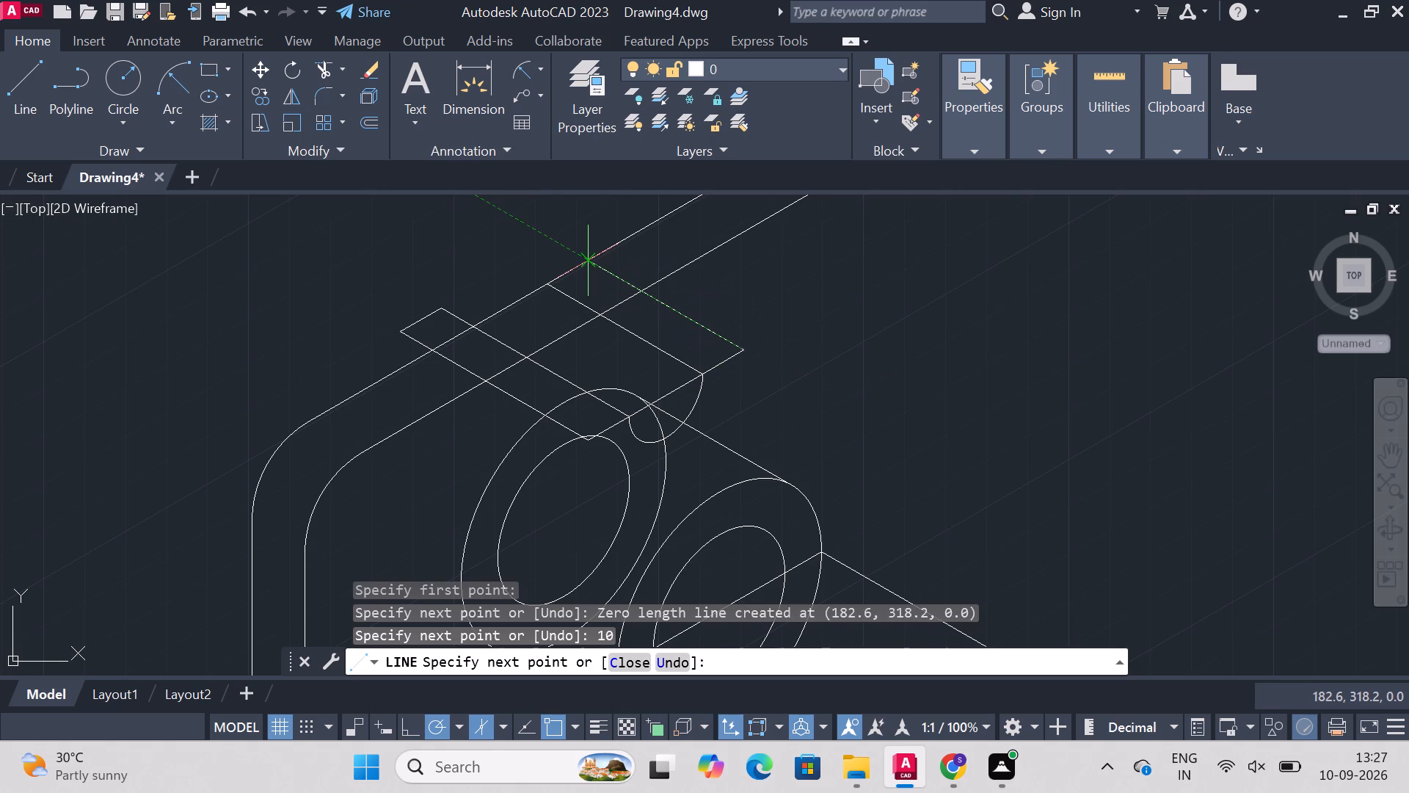
click(594, 262)
key(Escape)
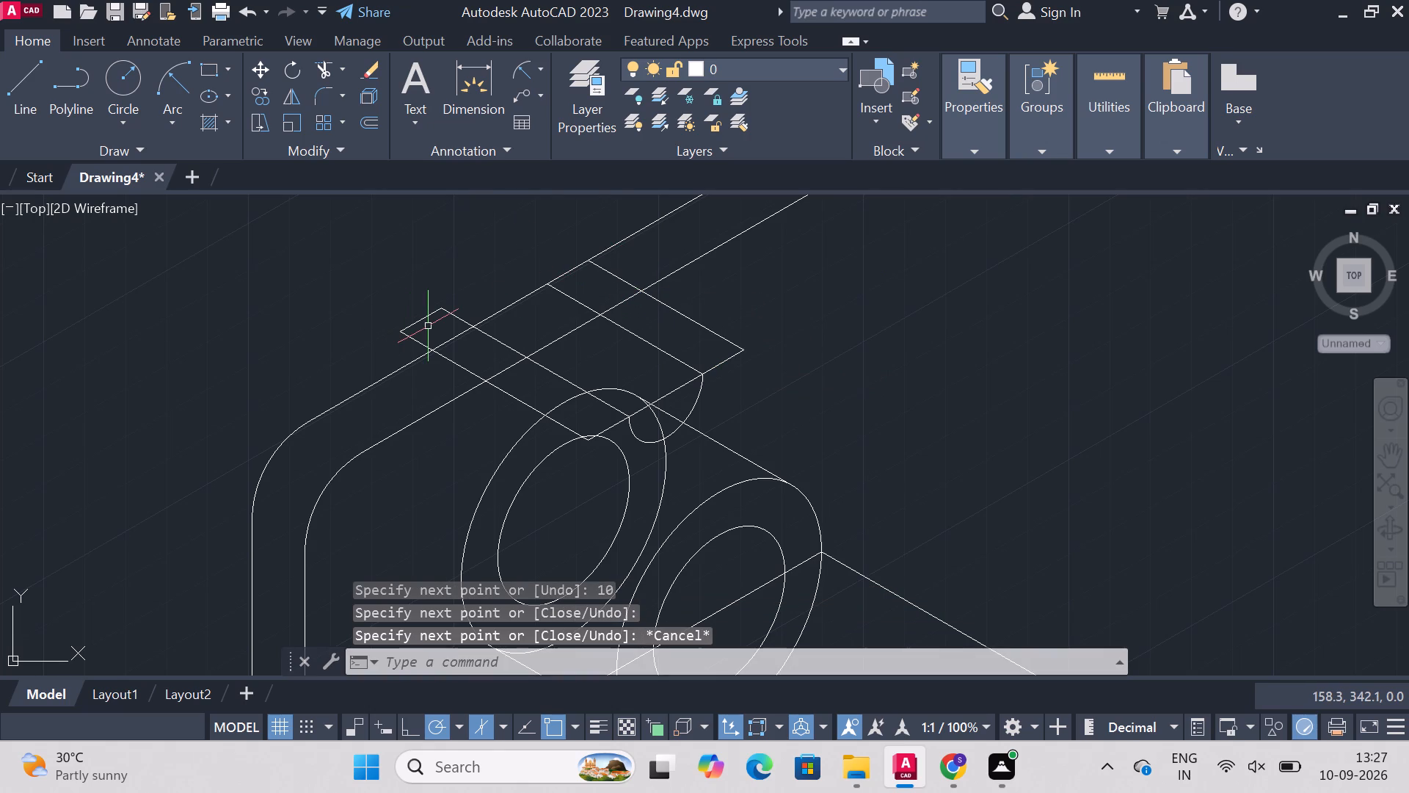
Trim away the construction lines projecting beyond the wall's outer top edge, including the short 10-long segment.
text(tri)
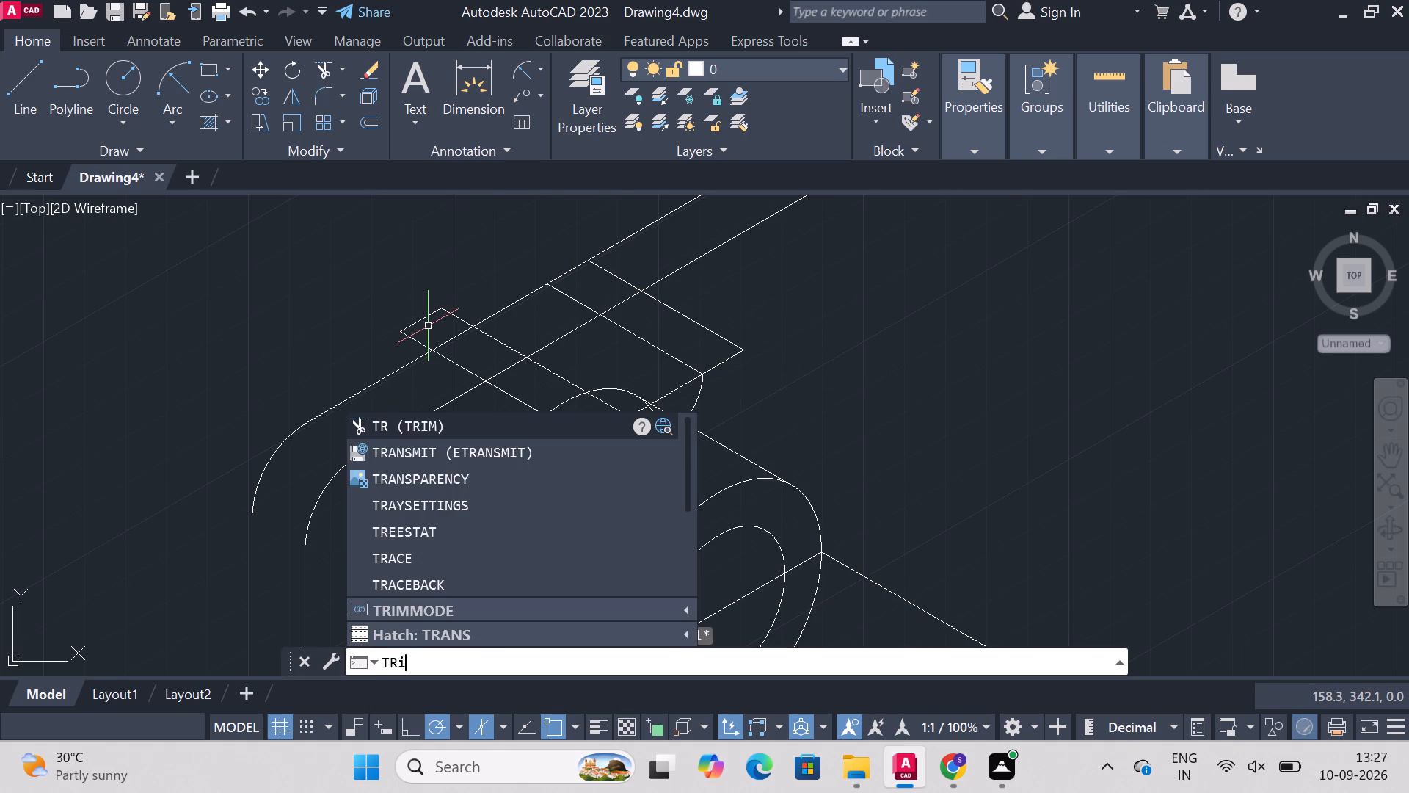
key(m)
key(Return)
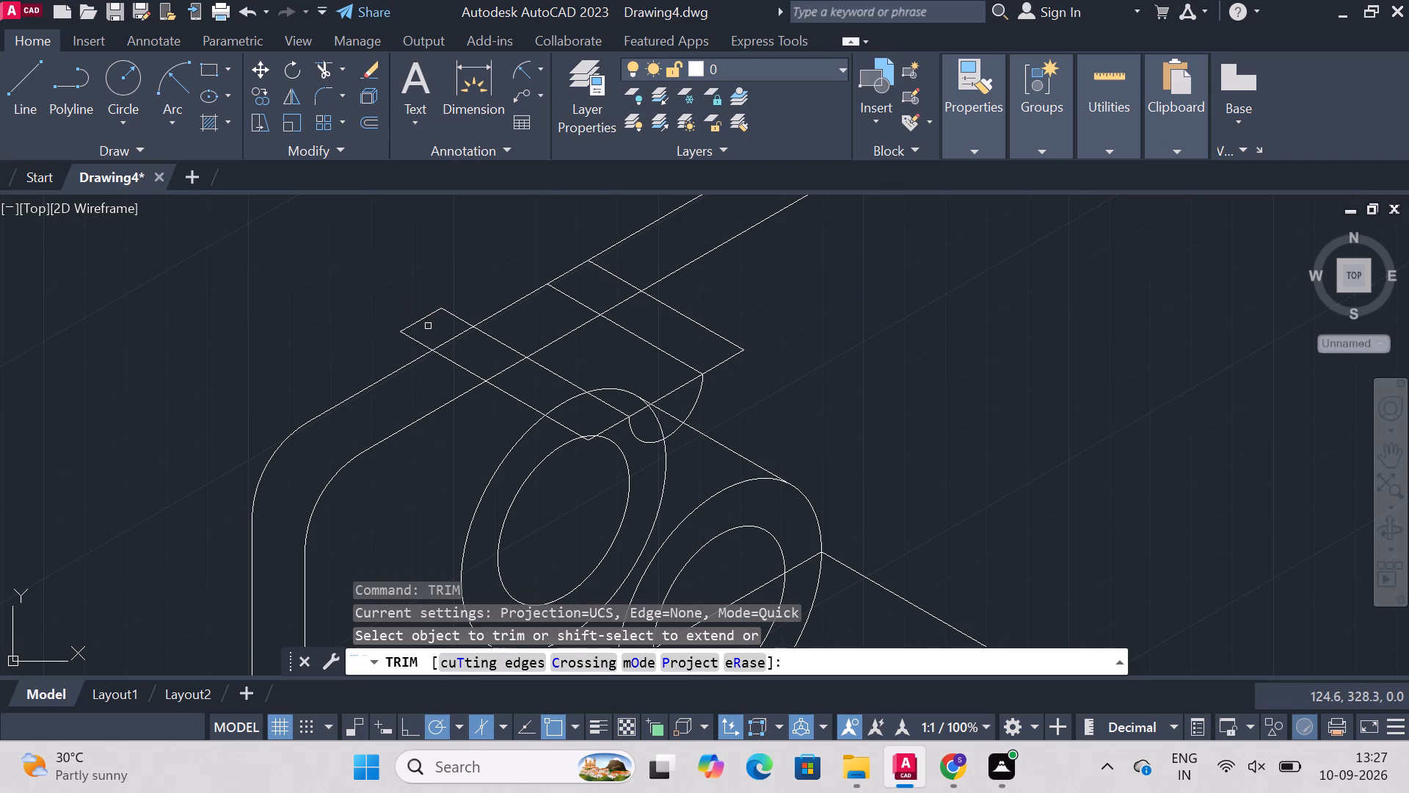
click(462, 314)
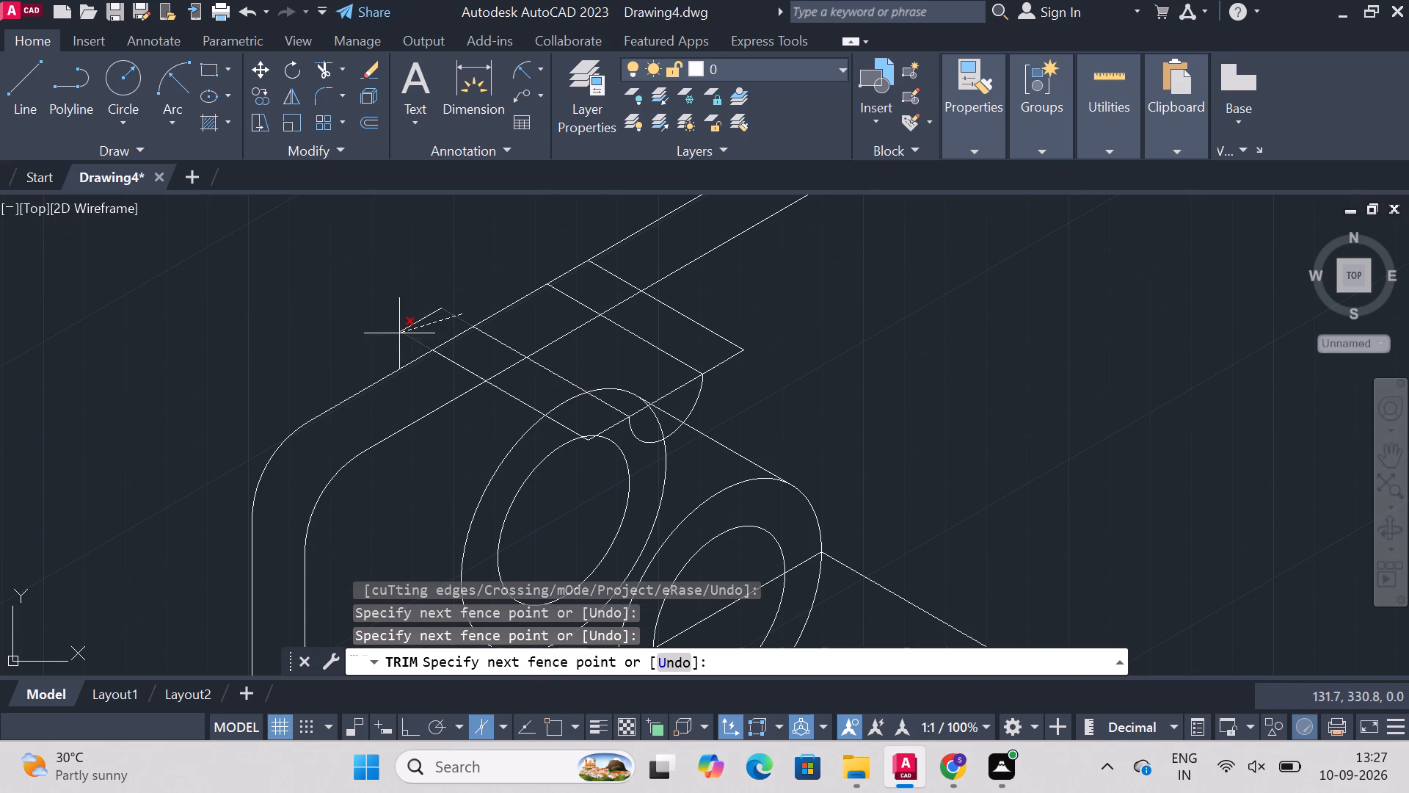
click(409, 350)
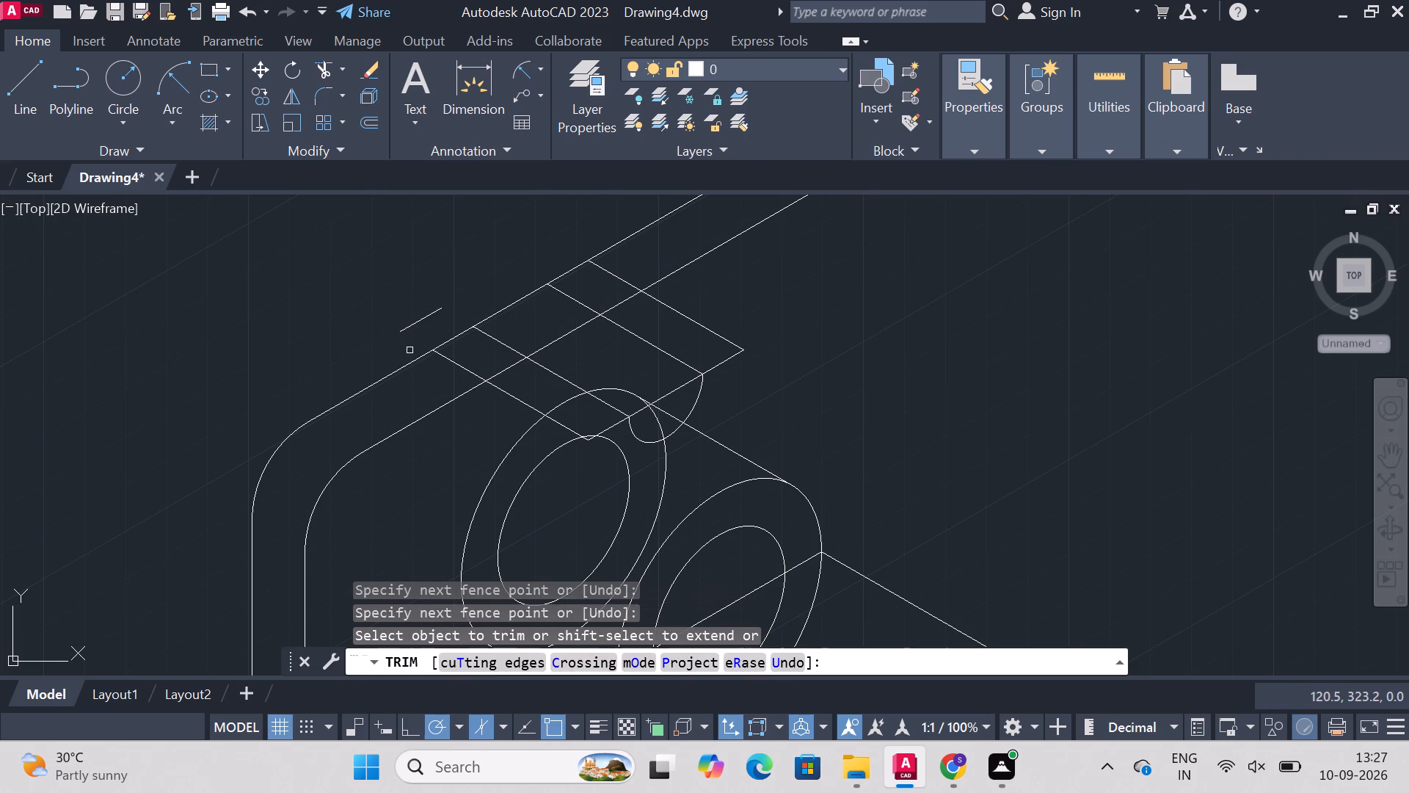
click(415, 321)
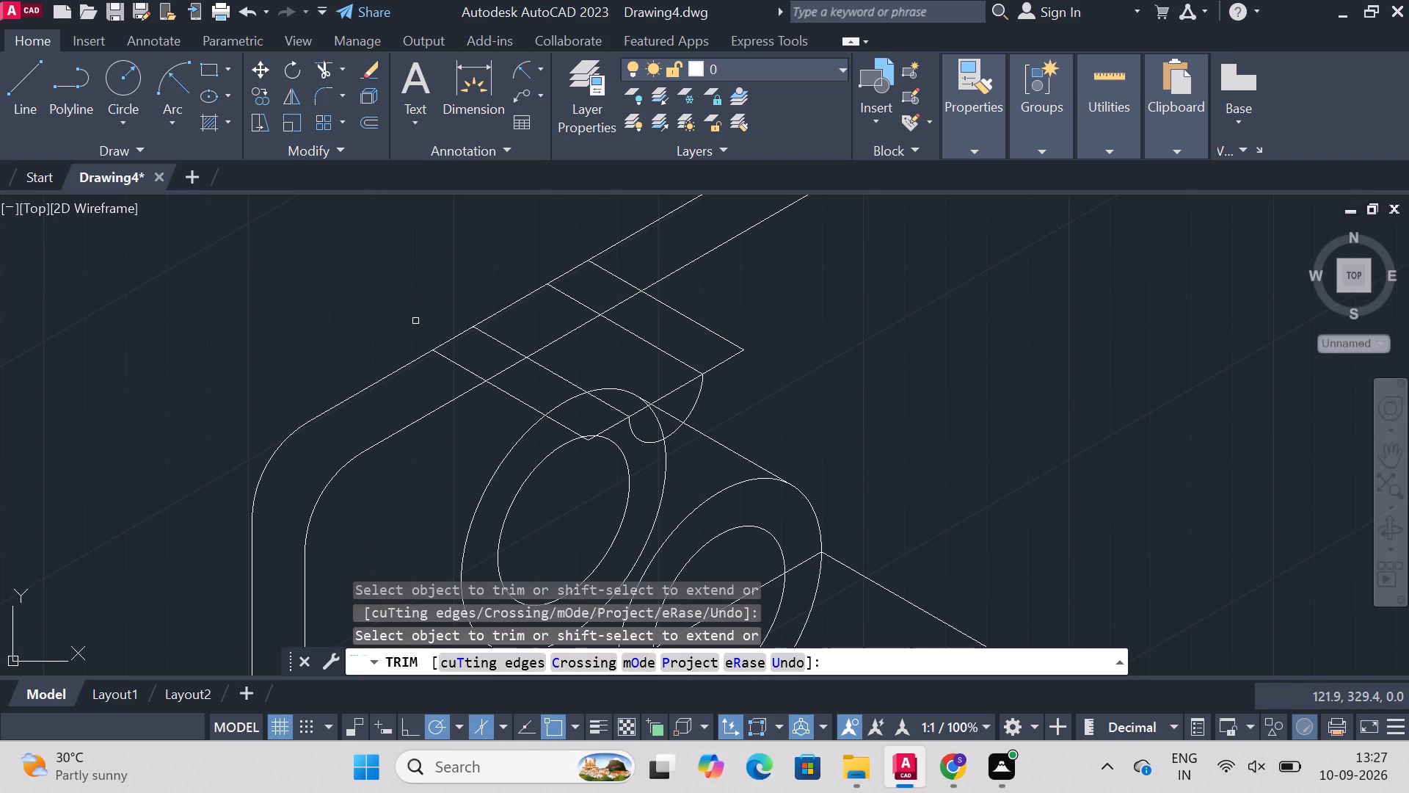
Trim the inner top edge across the feature, the outer top edge across the groove, and the outermost side lines between both edges.
click(508, 368)
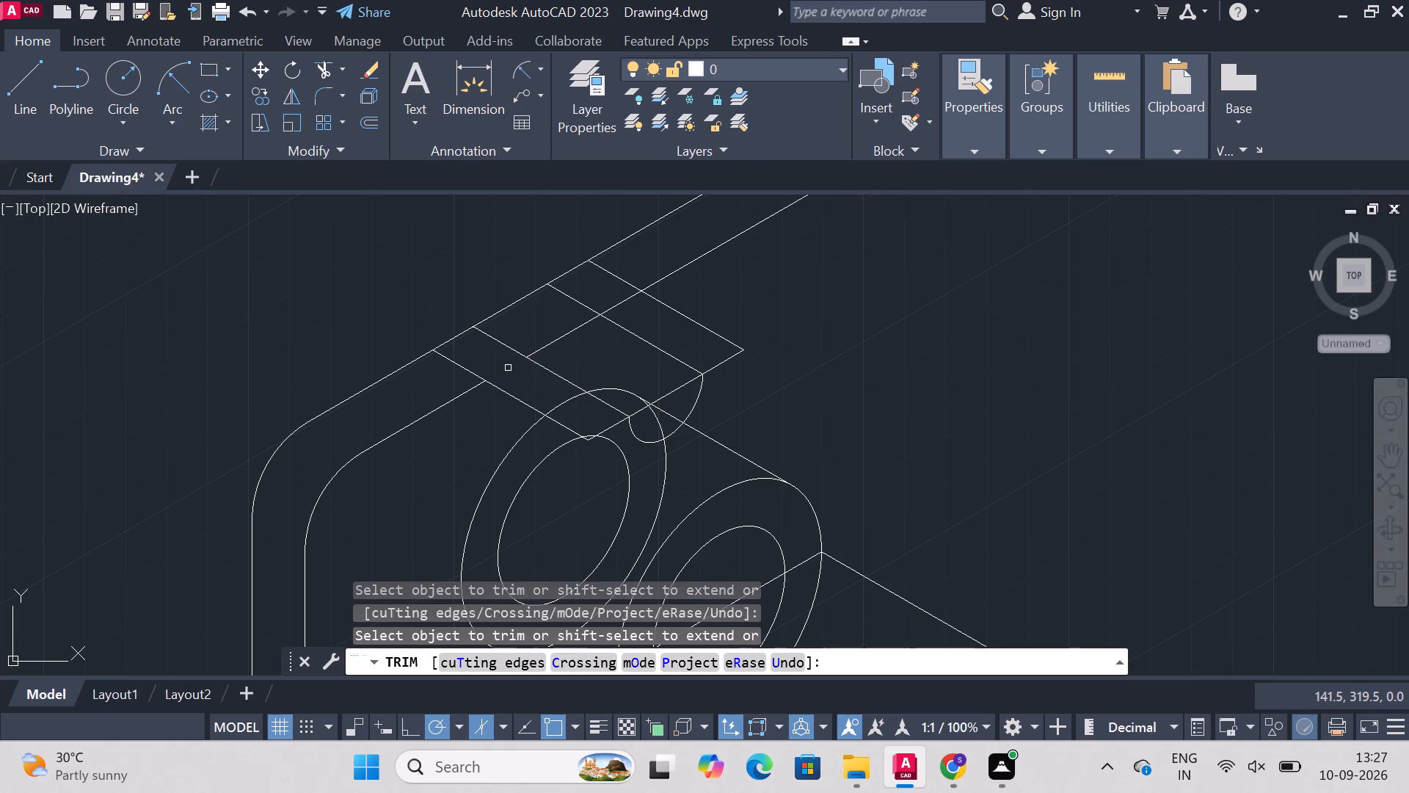
click(454, 366)
click(552, 339)
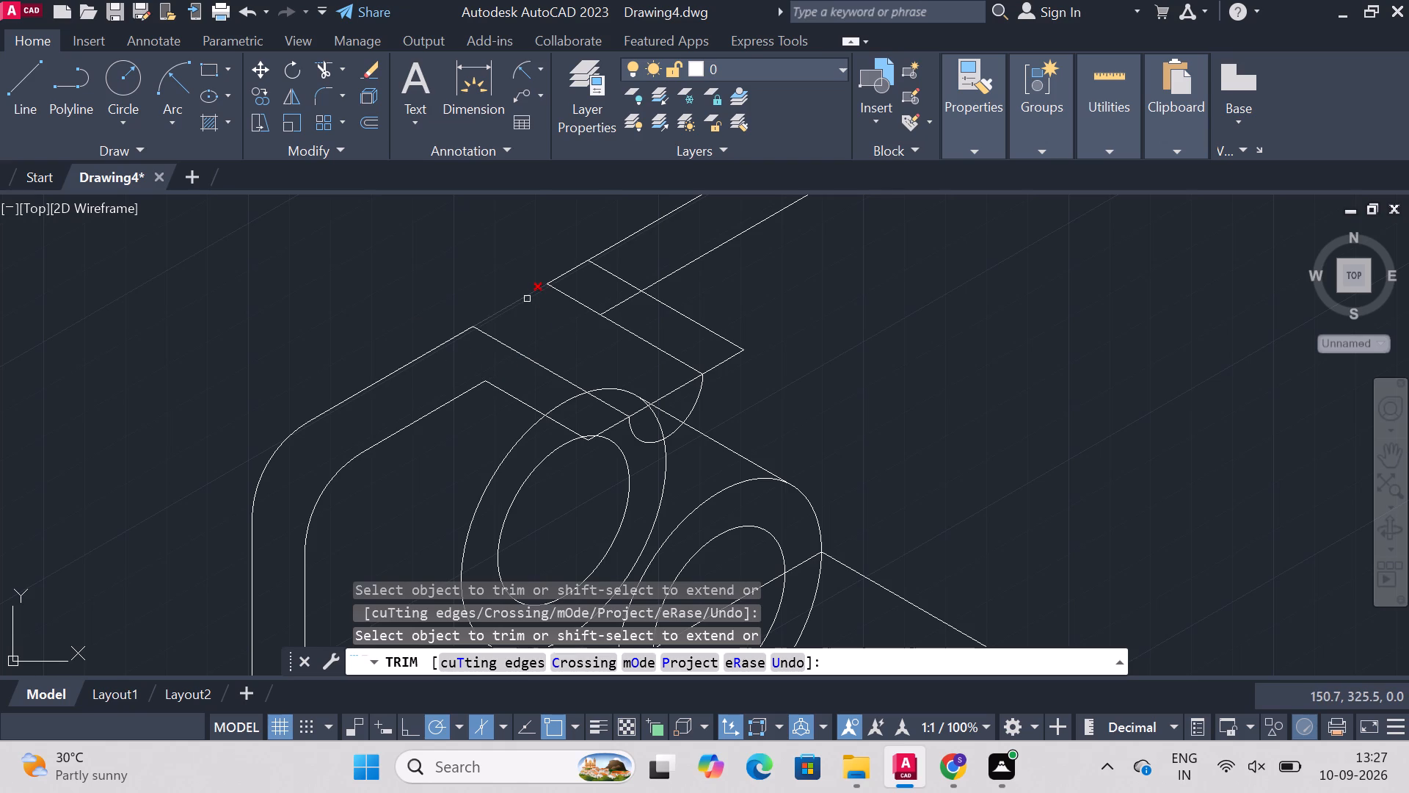
click(525, 296)
click(625, 304)
click(623, 278)
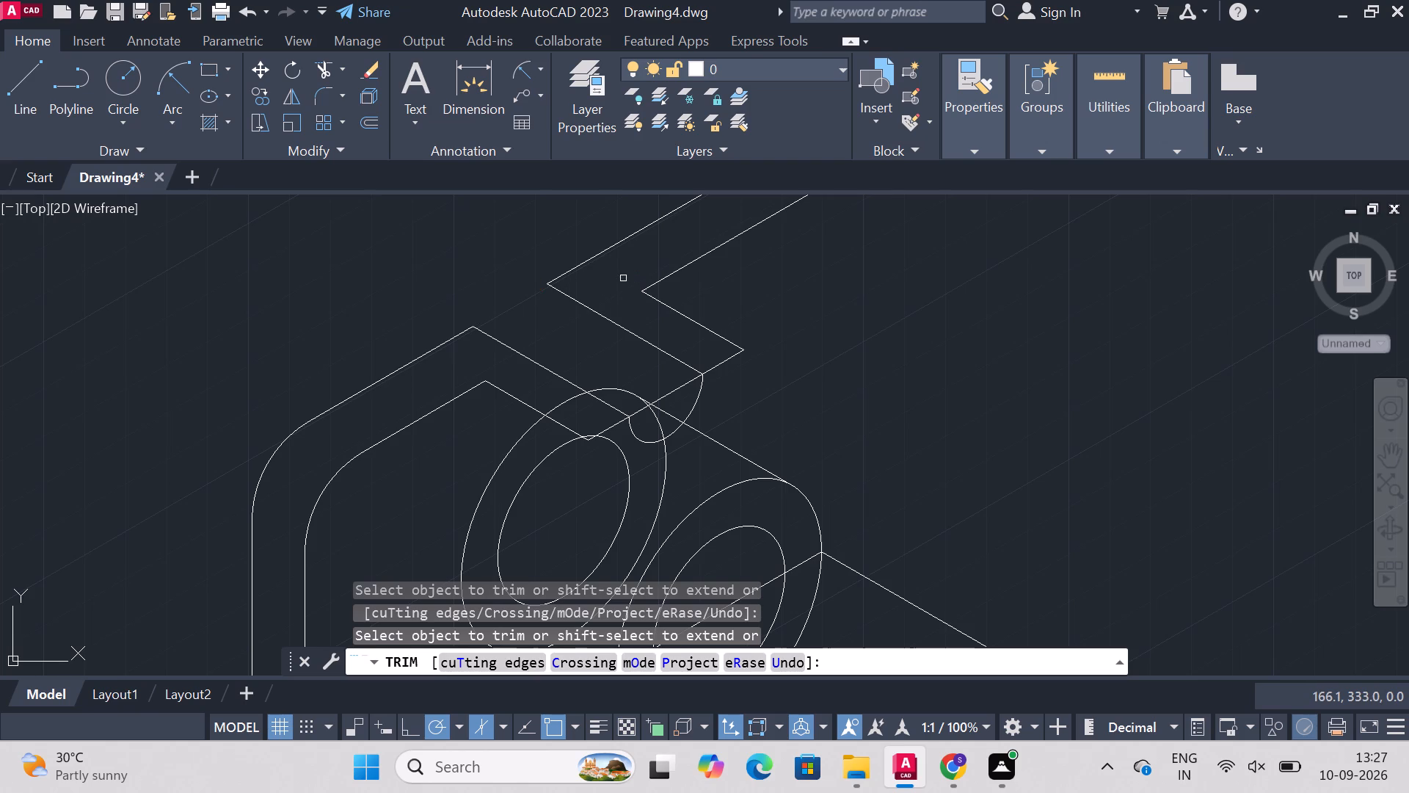
key(Escape)
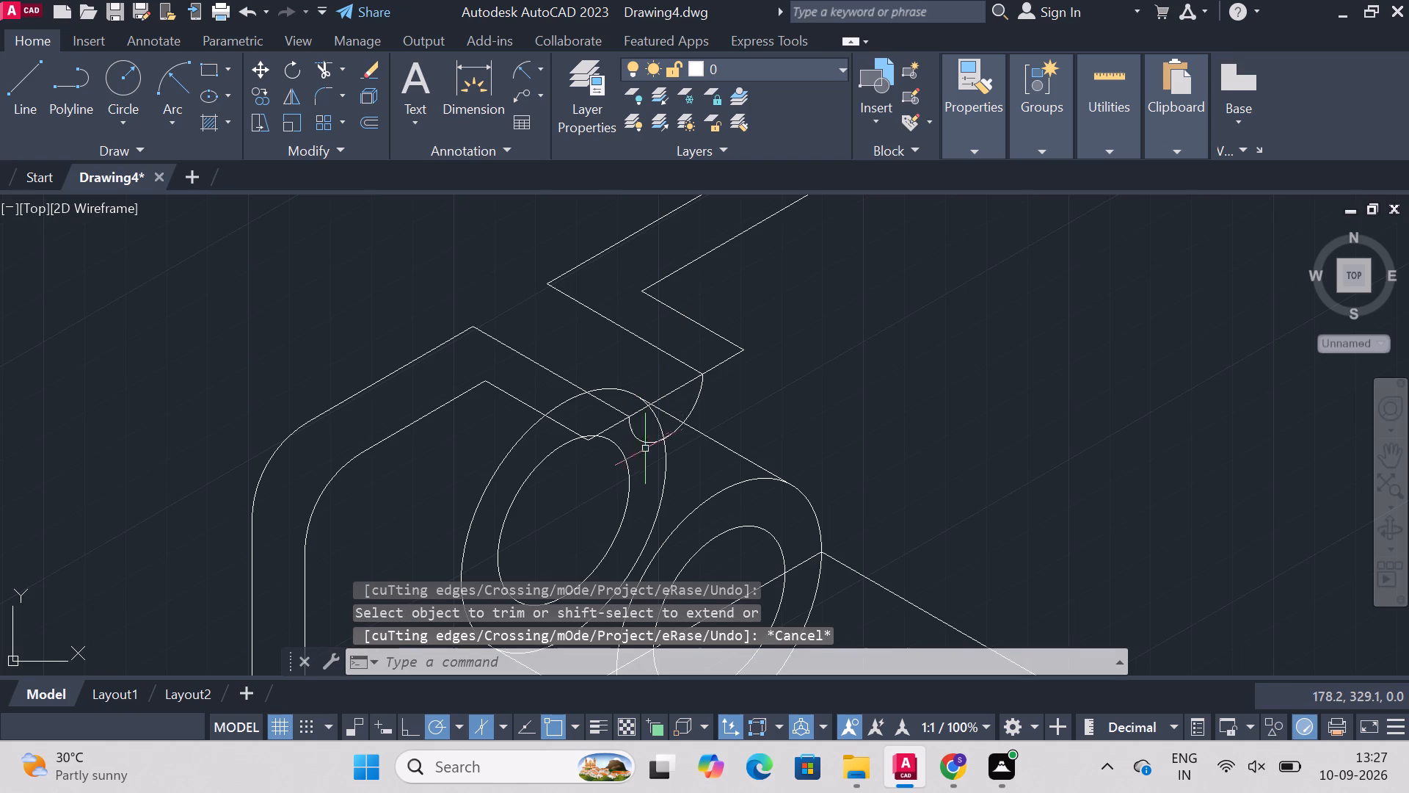
Copy the small semicircular arc back along the depth direction, trying a distance of 25 and replacing it with 38.
click(674, 434)
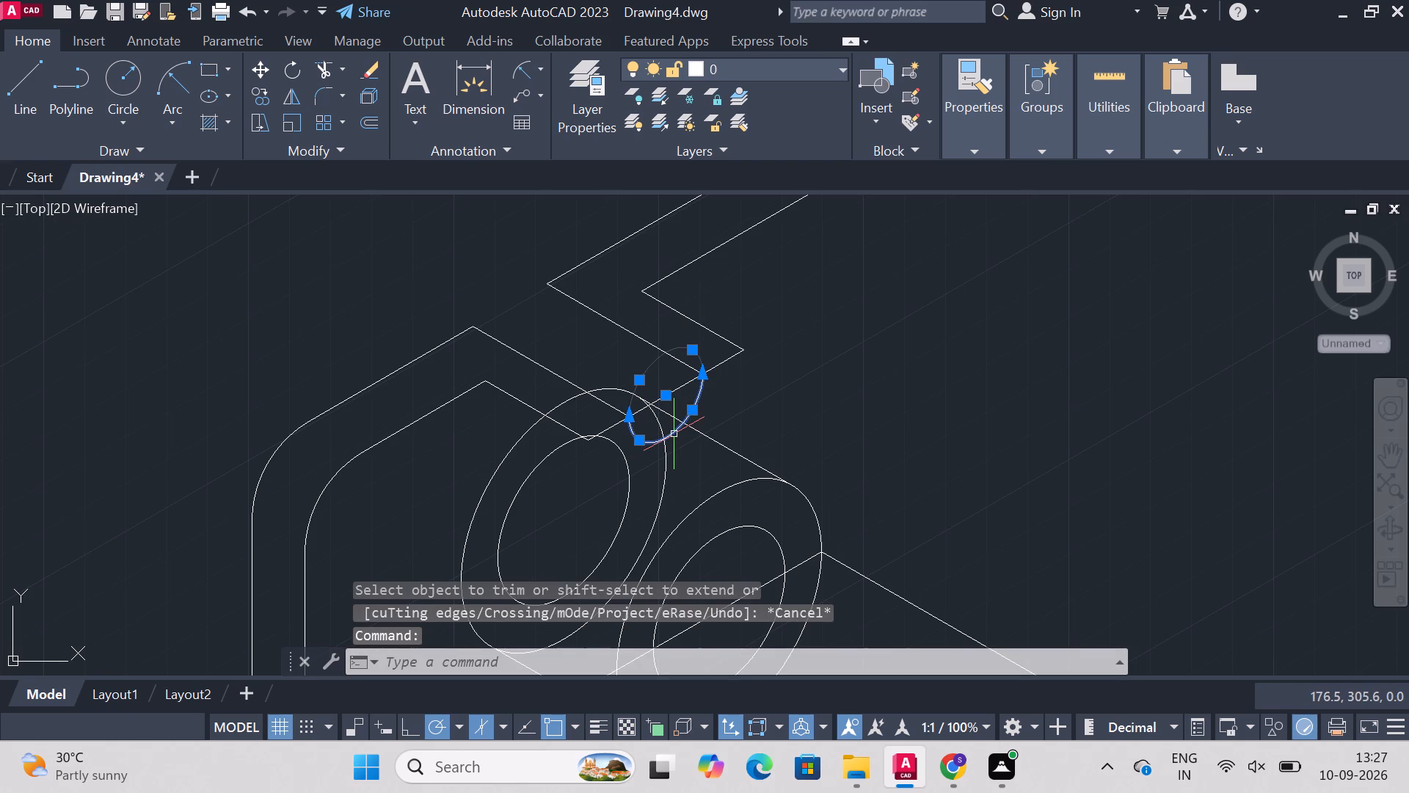
text(copy)
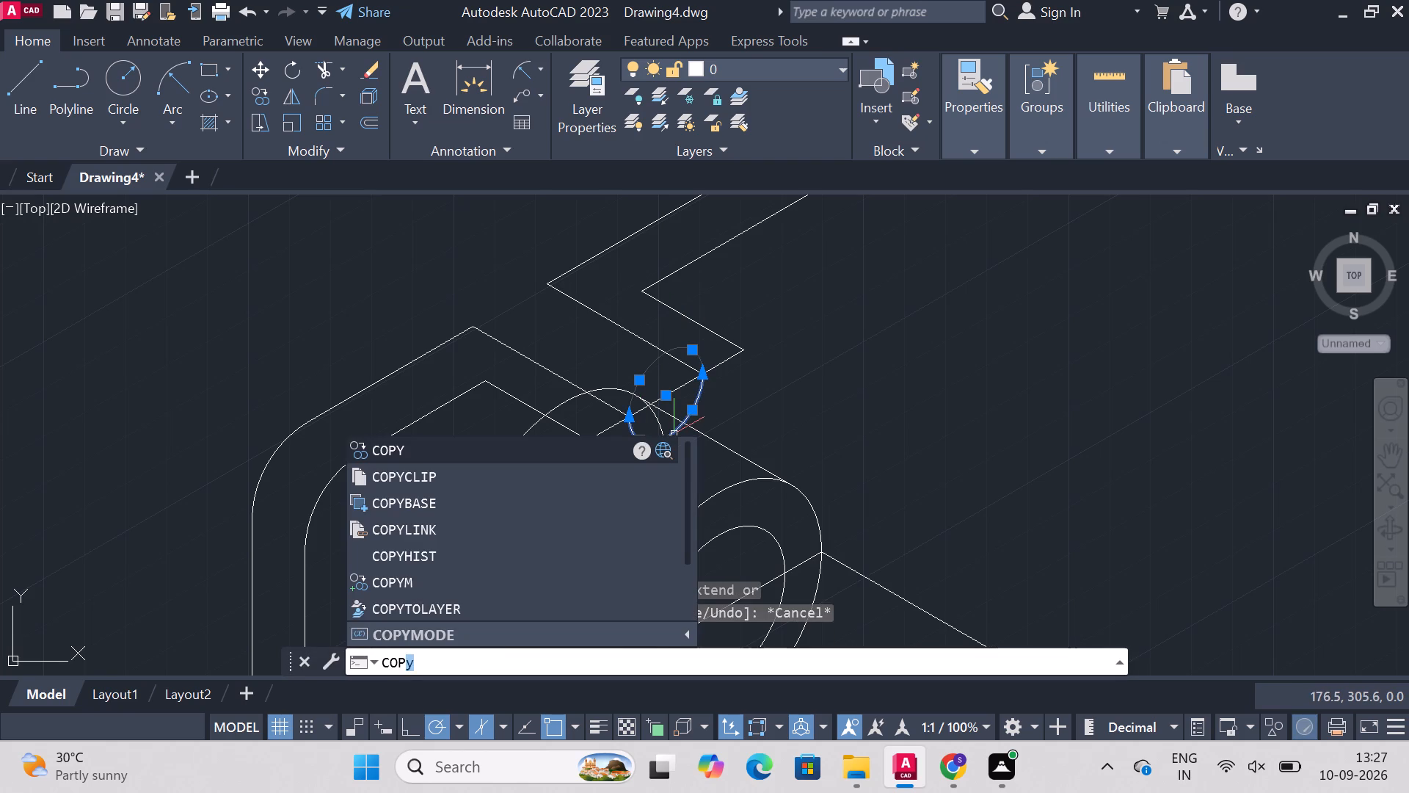
key(Return)
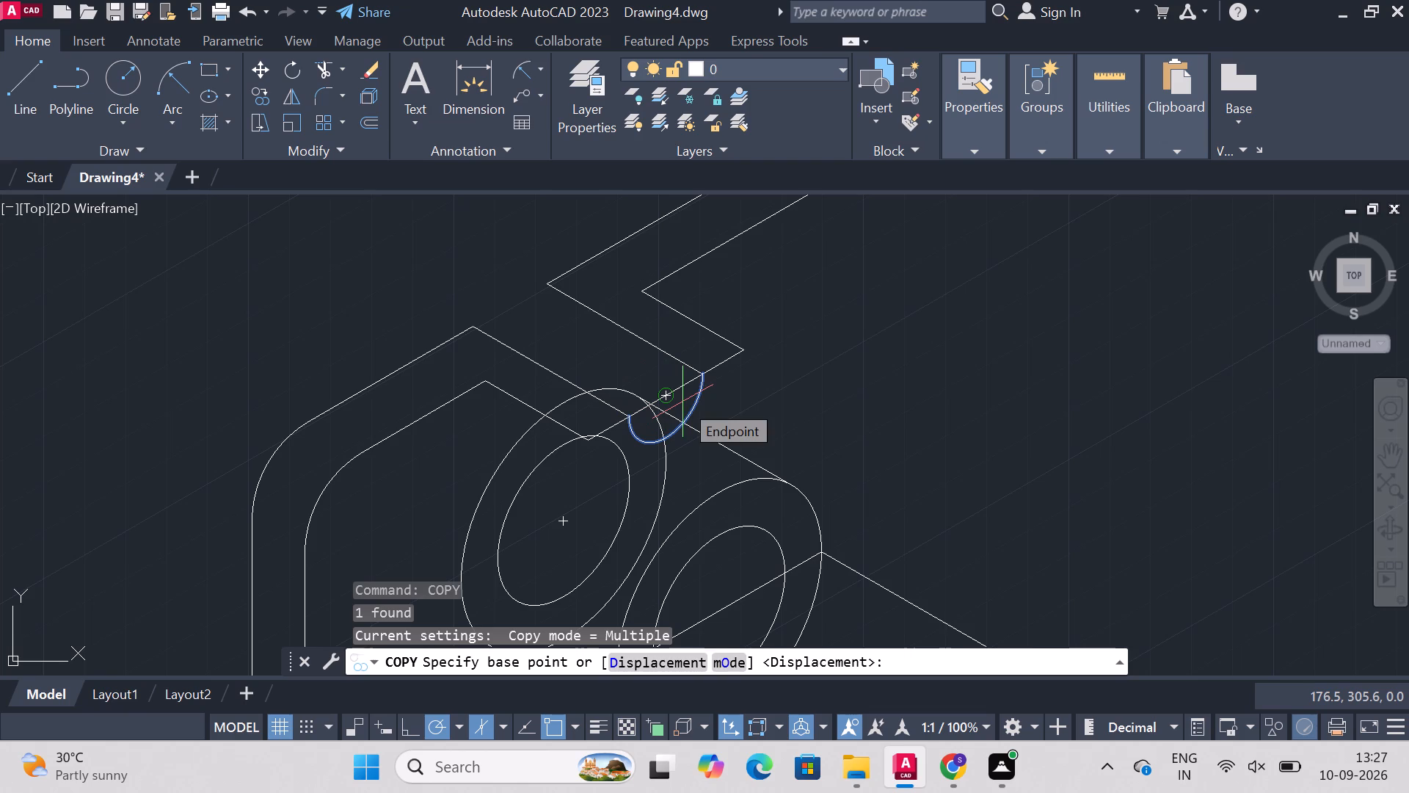
text(25)
key(Return)
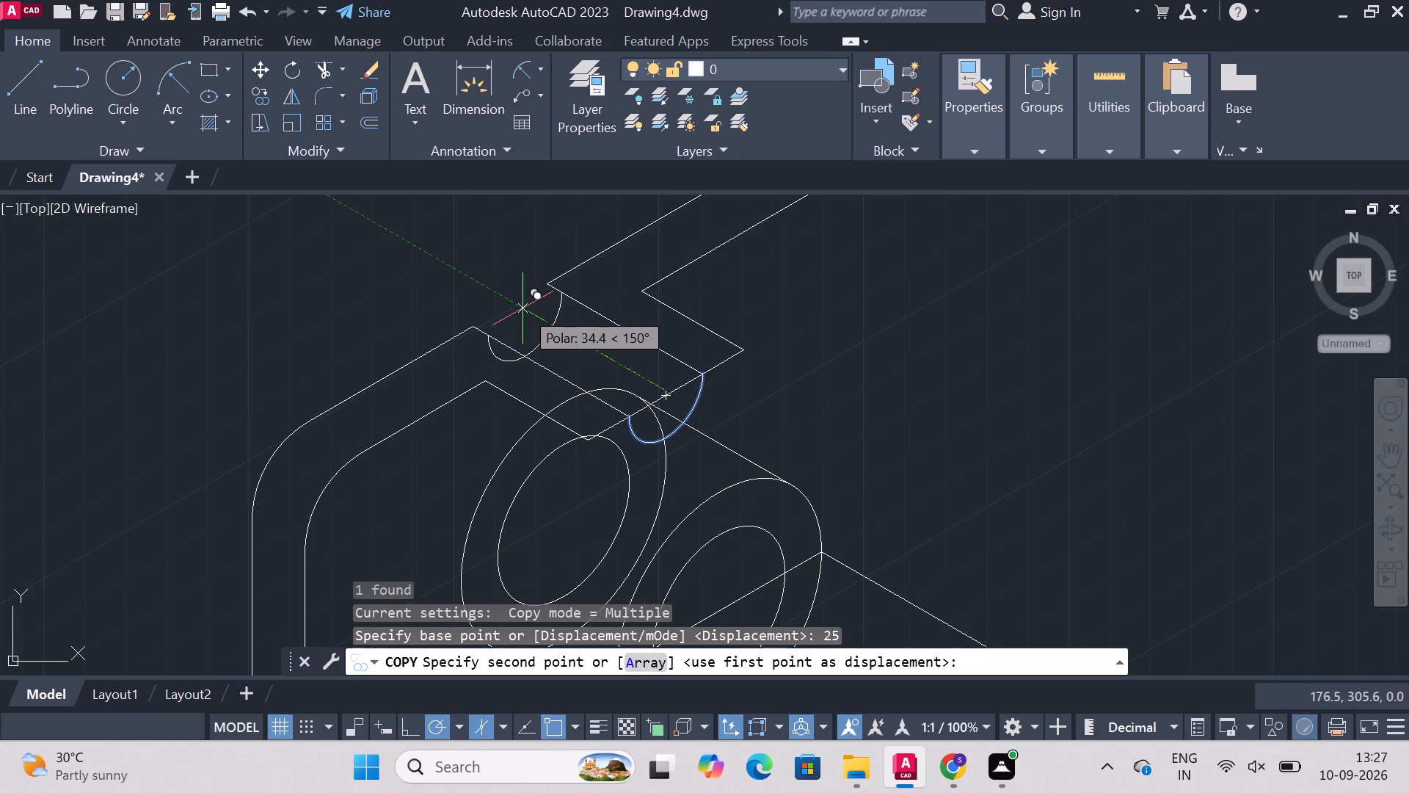
text(25)
key(Return)
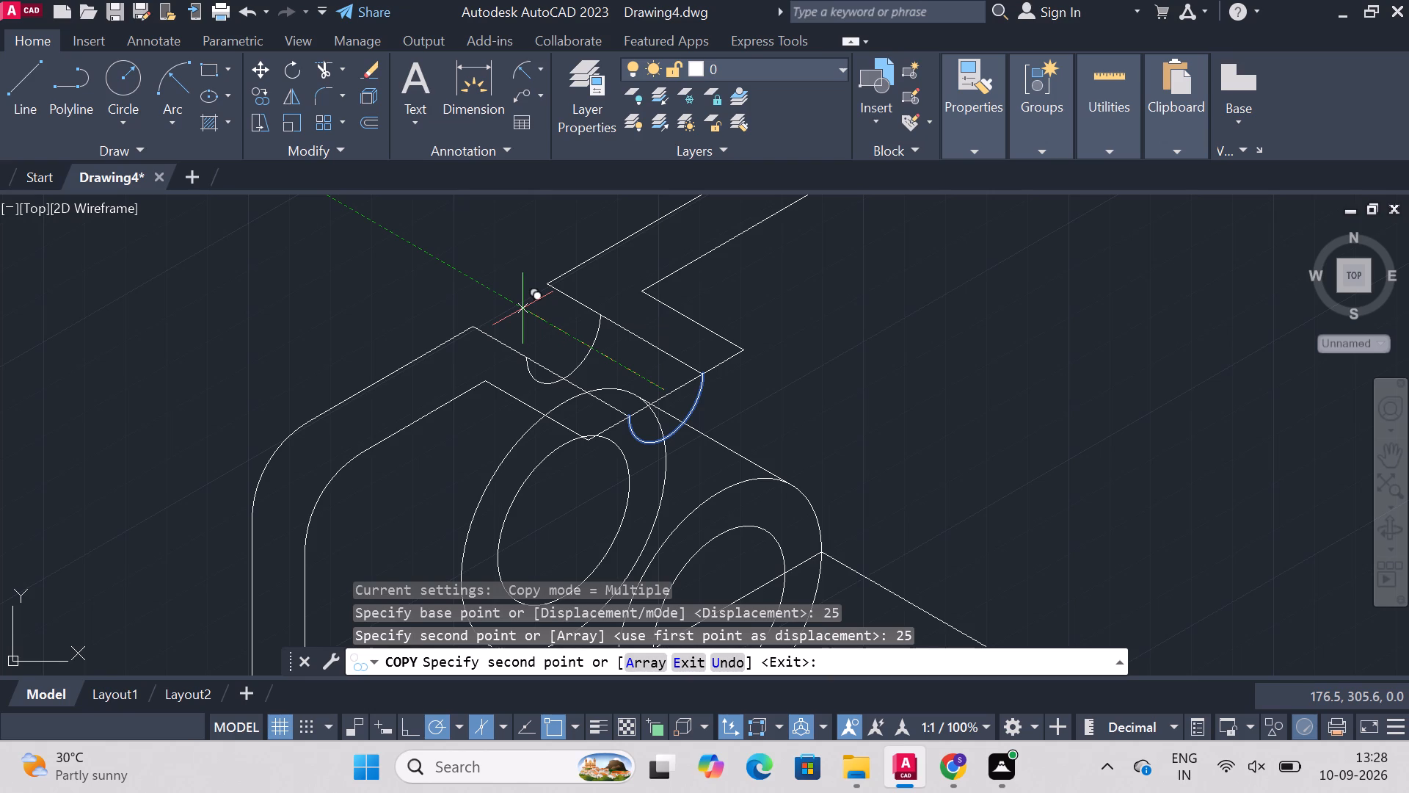
key(ctrl+z)
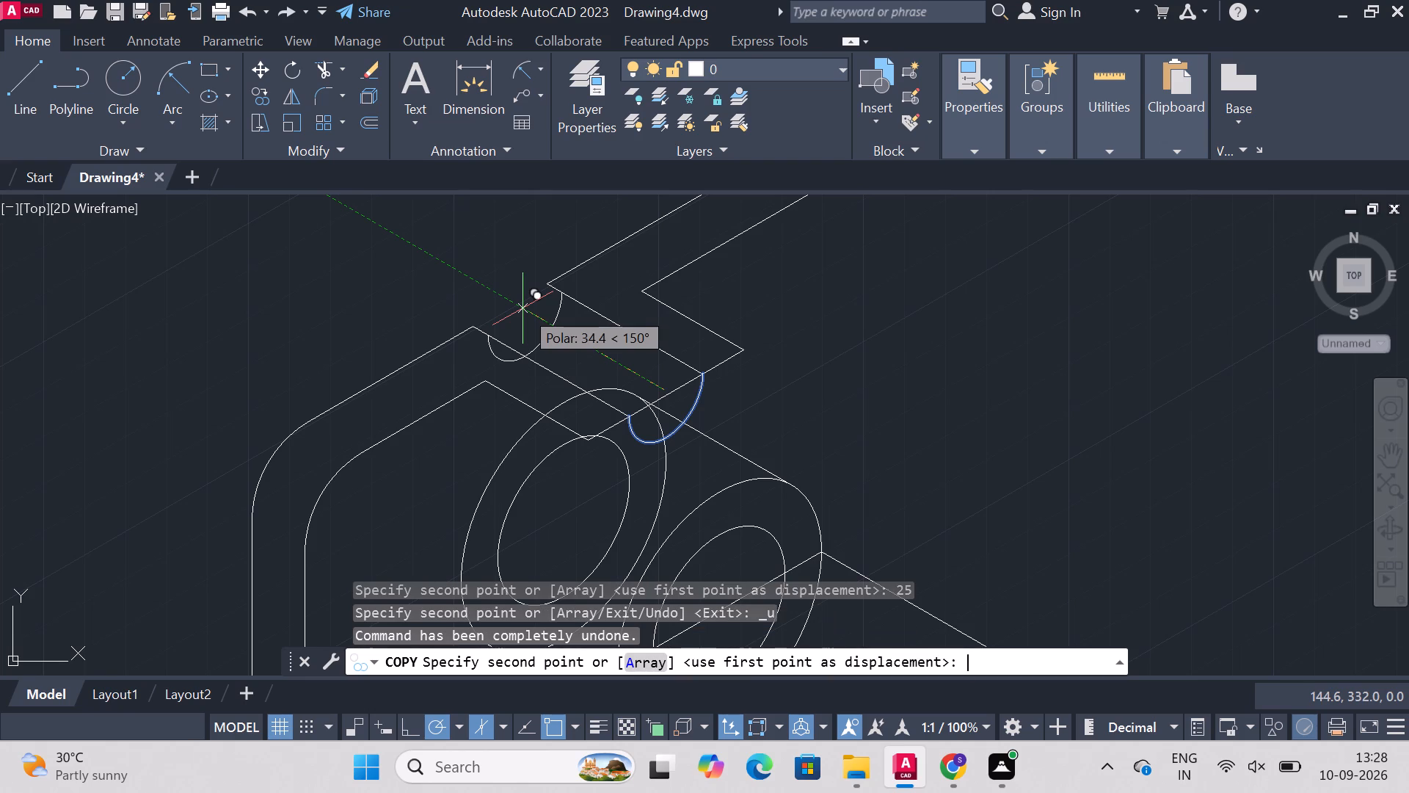
text(38)
key(Return)
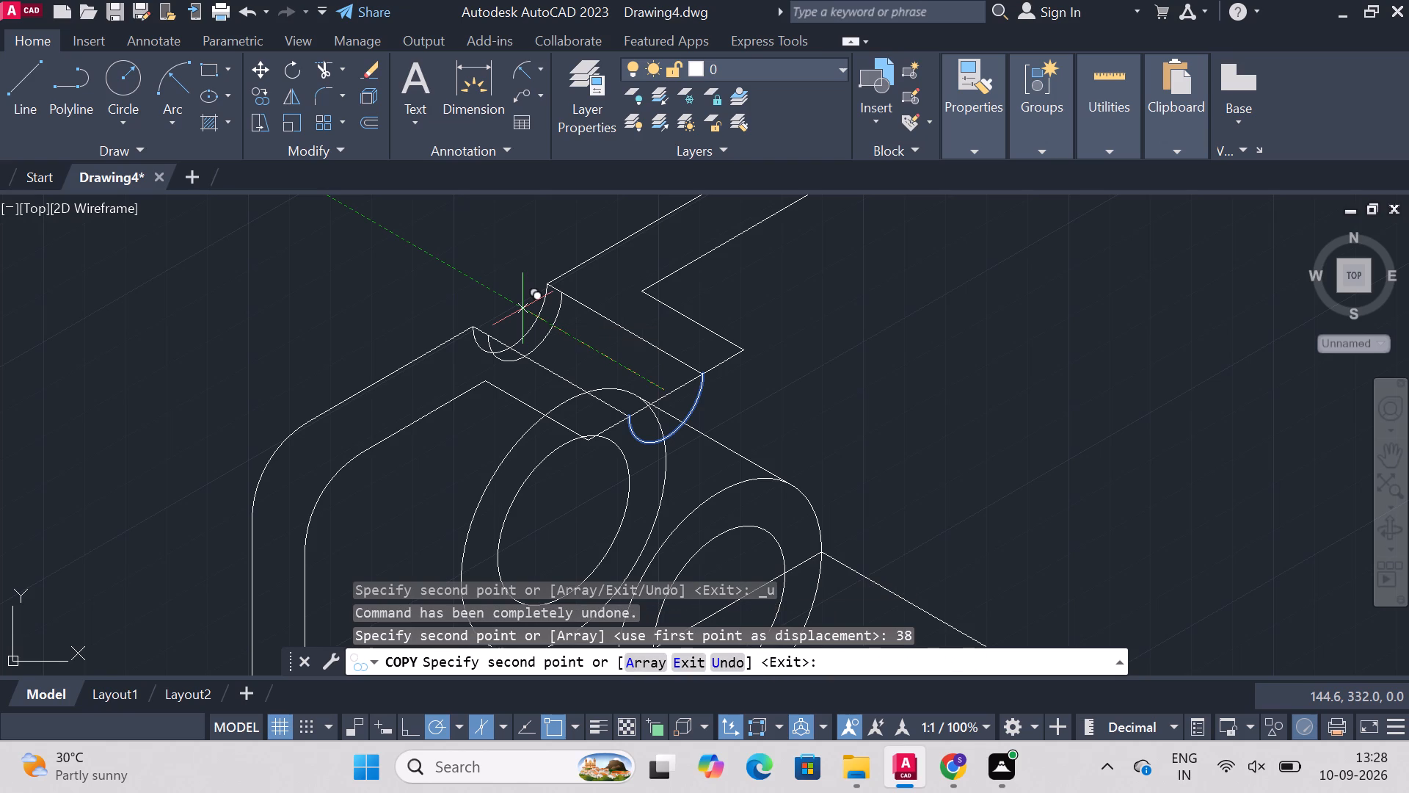
key(Escape)
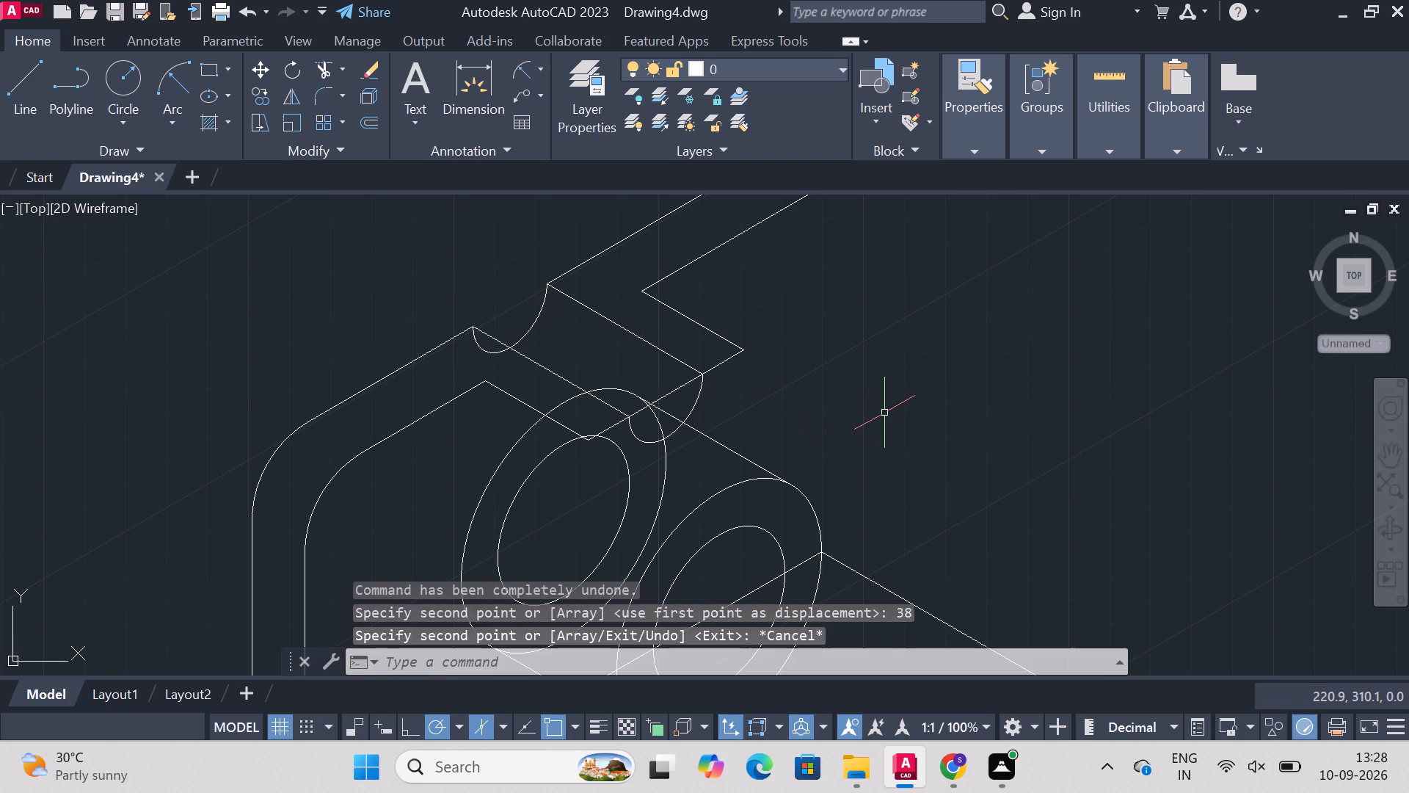
Trim the hidden part of the copied rear arc lying below the wall's outer top edge.
text(tr)
text(im)
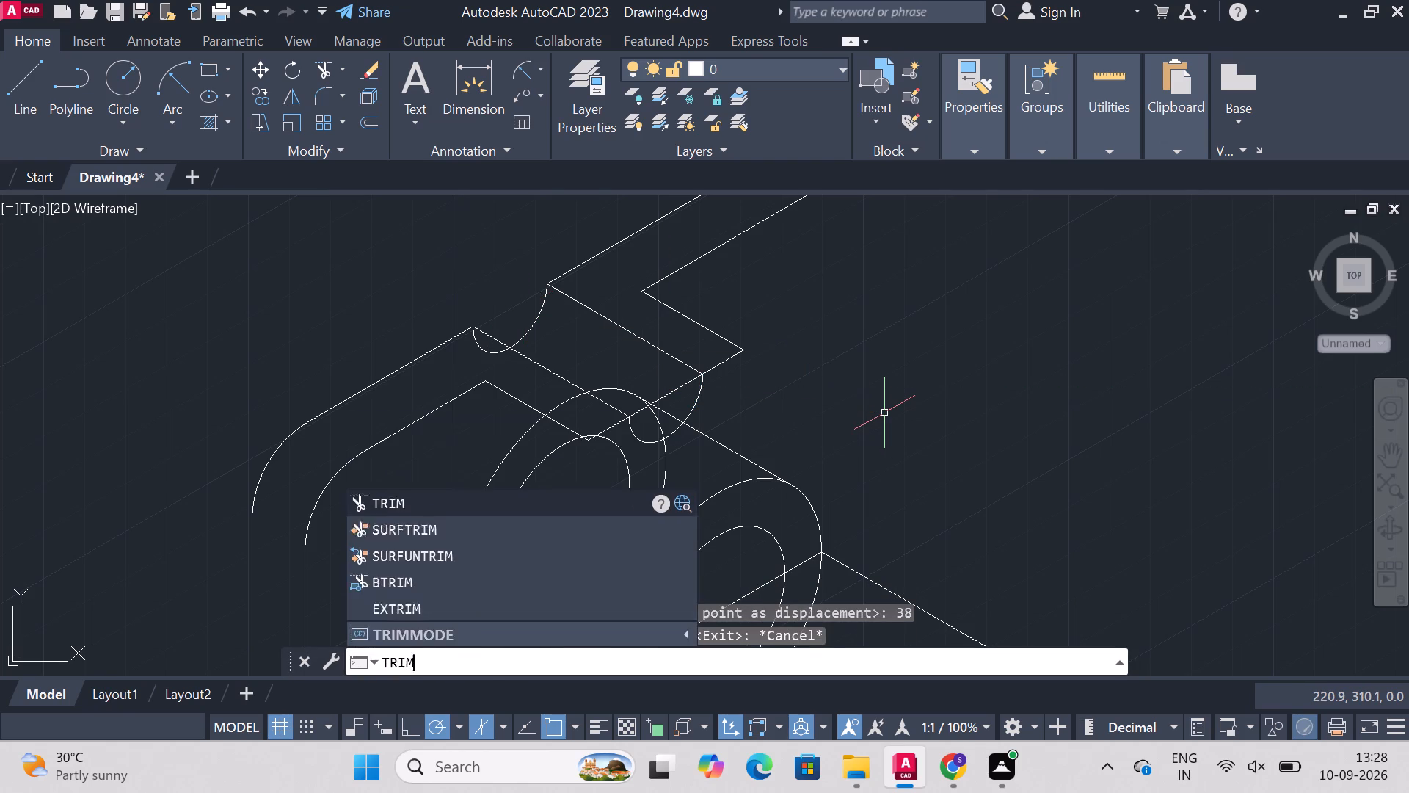
key(Return)
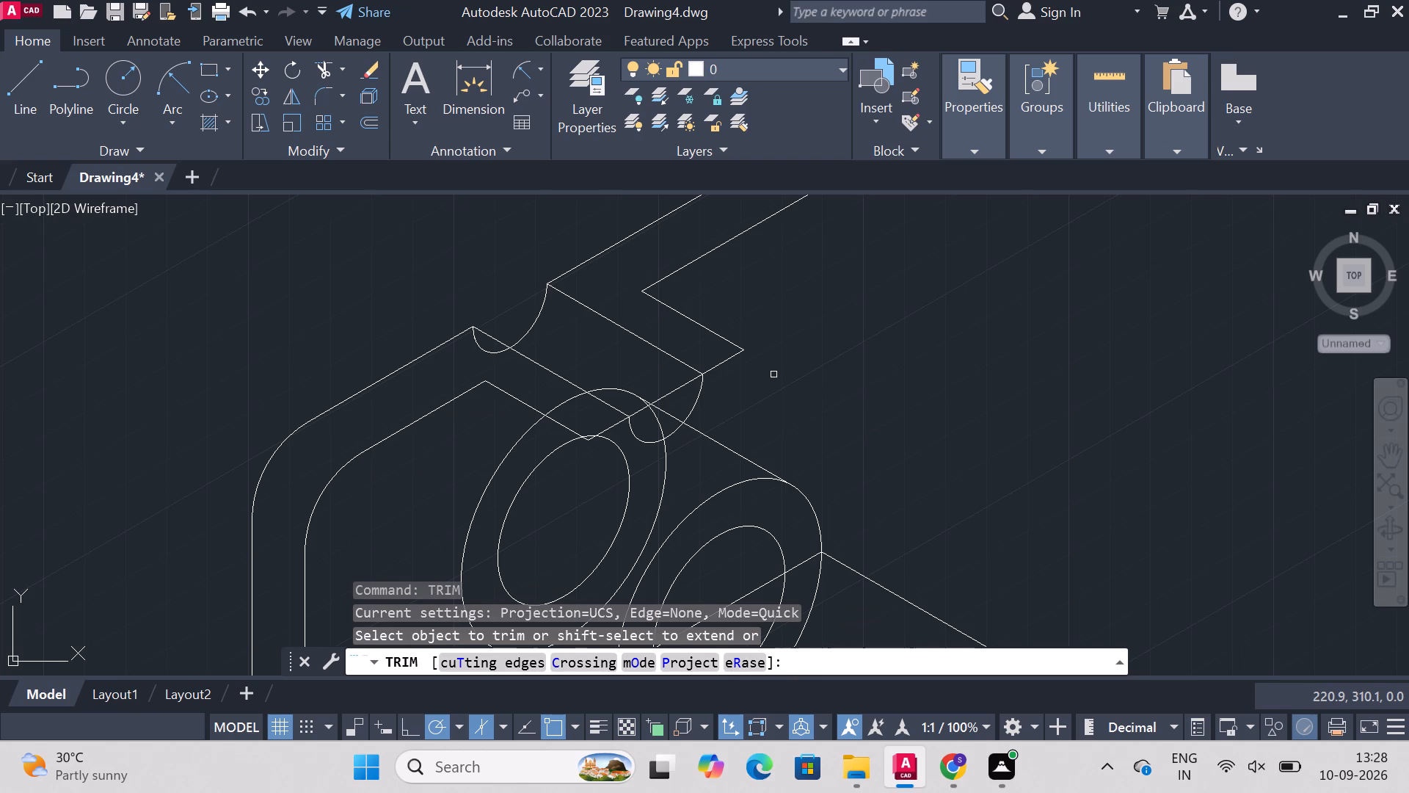
click(479, 350)
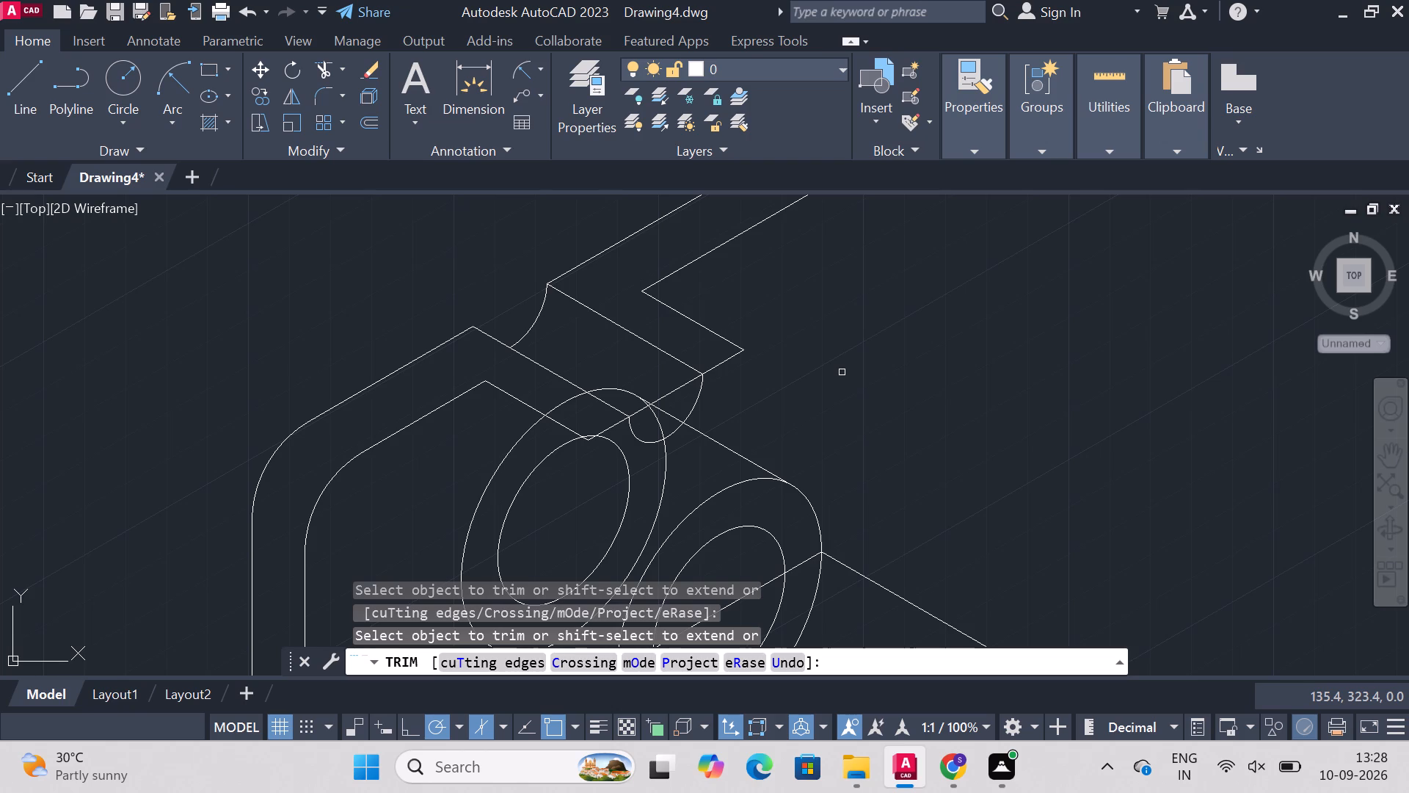
key(Escape)
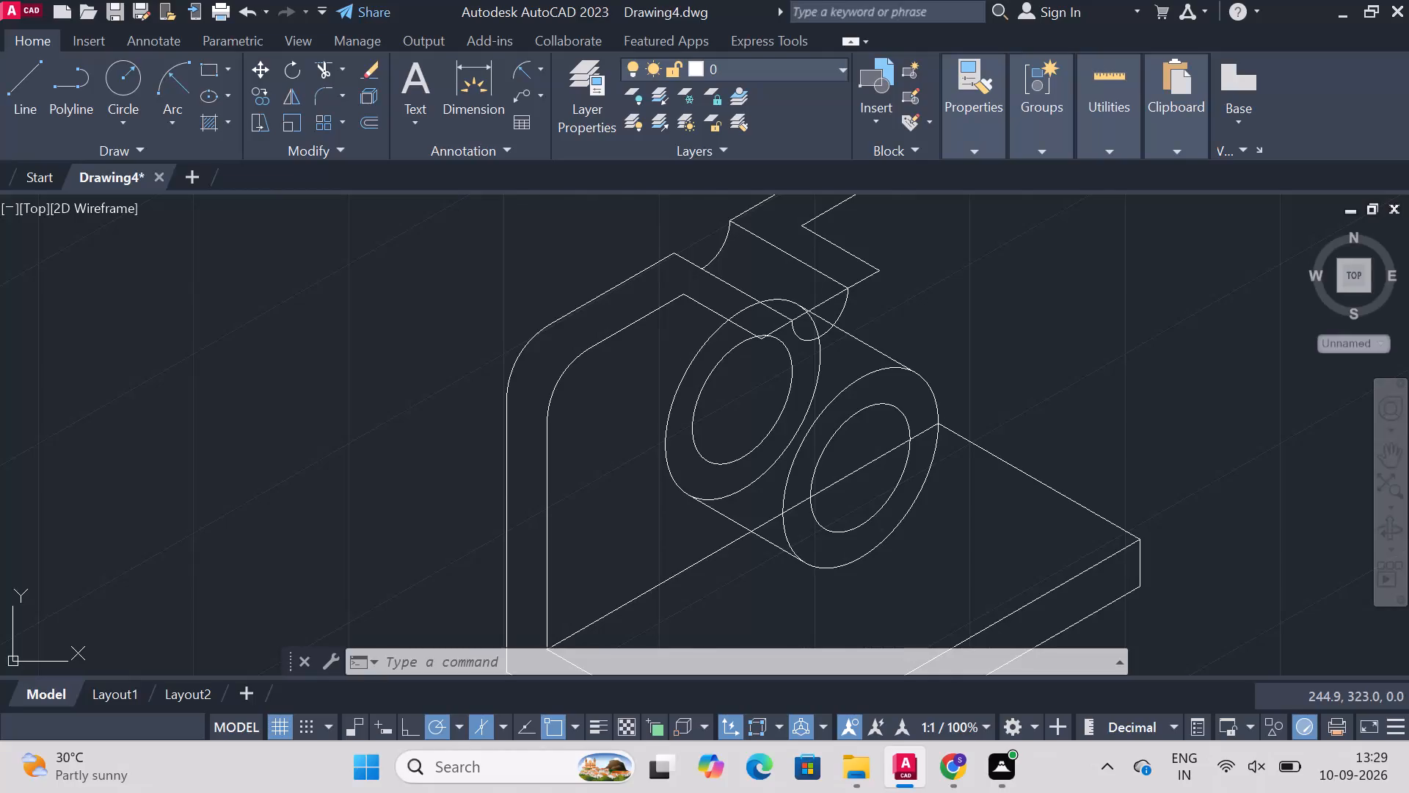
Draw a line from the boss's front centre back along the depth direction to the far side of the rear outer circle.
text(line)
key(Return)
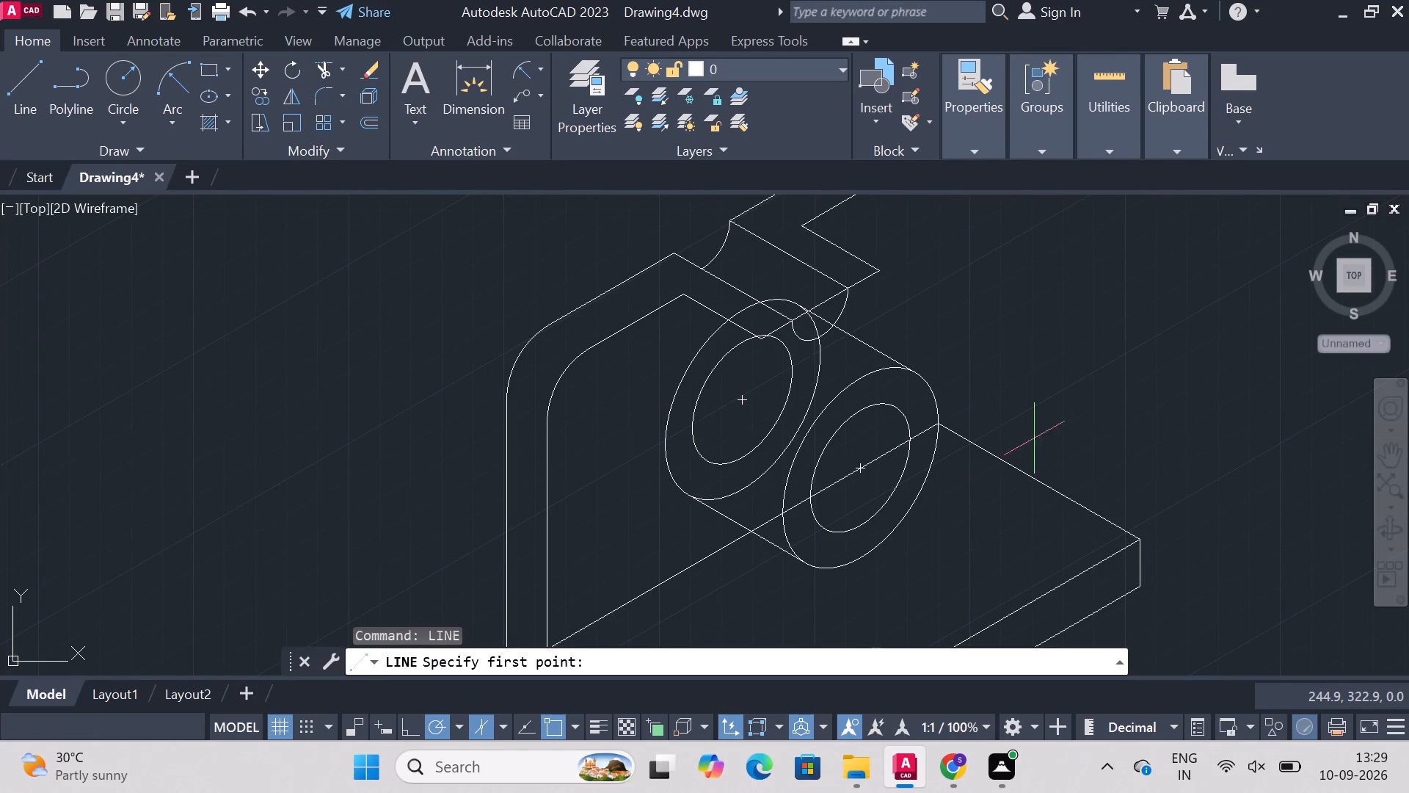
click(859, 463)
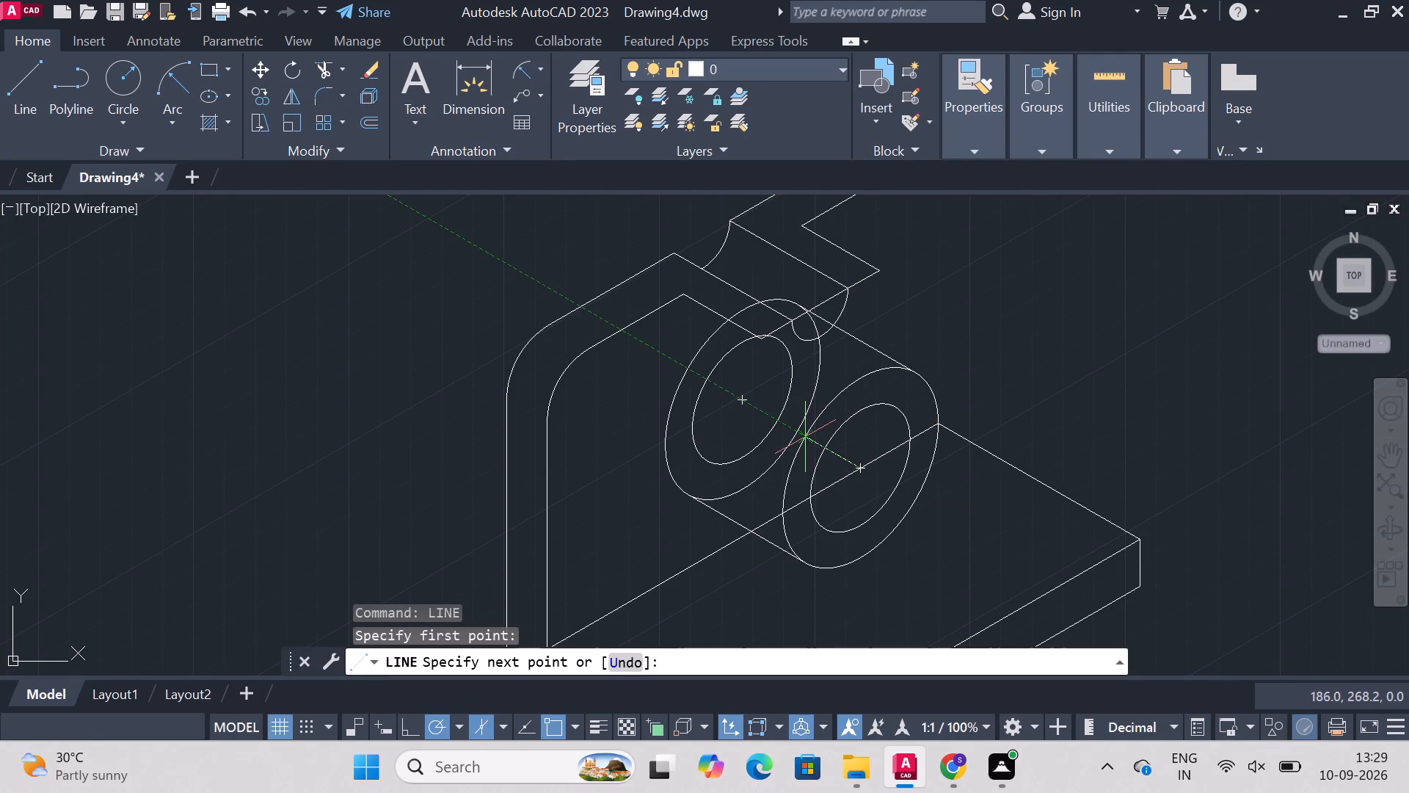
click(801, 438)
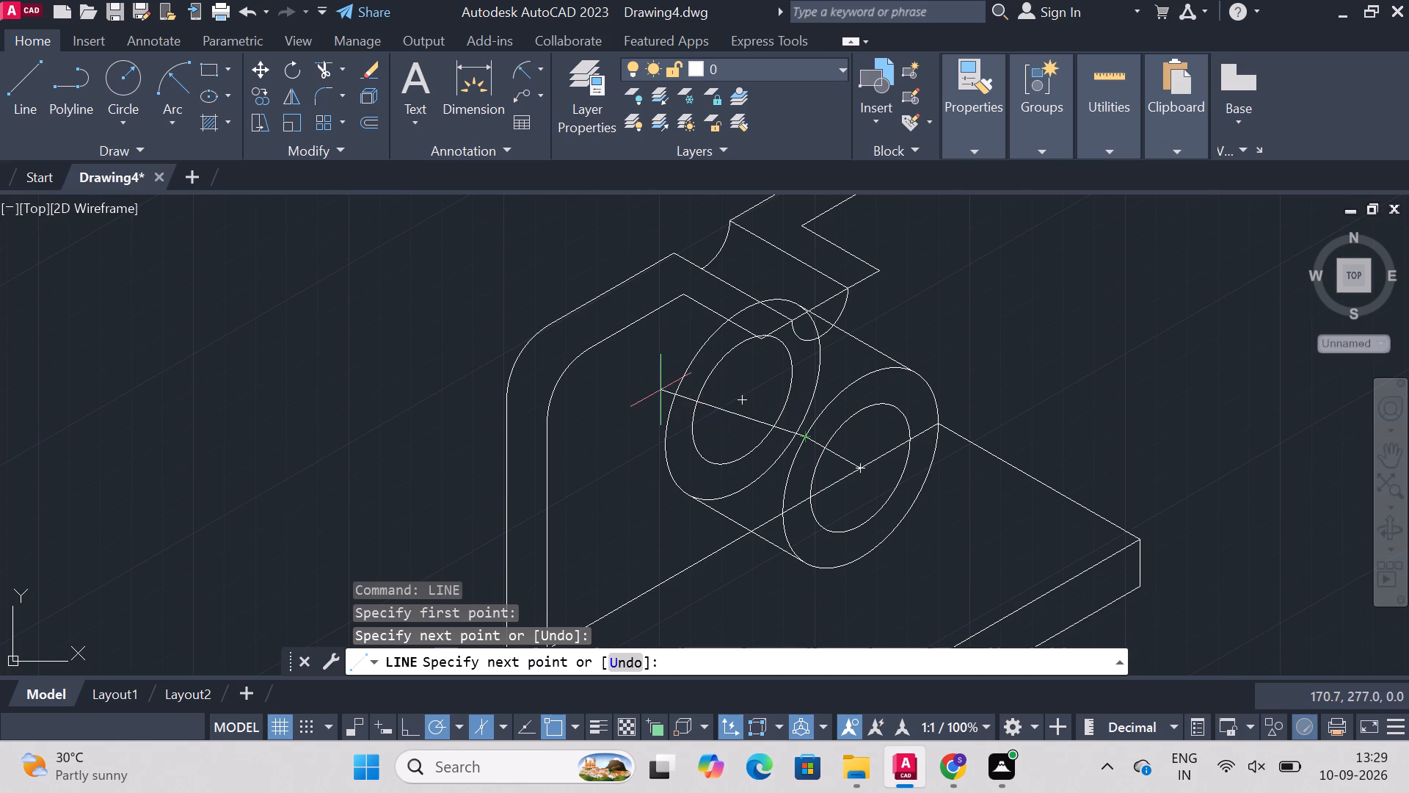
click(685, 371)
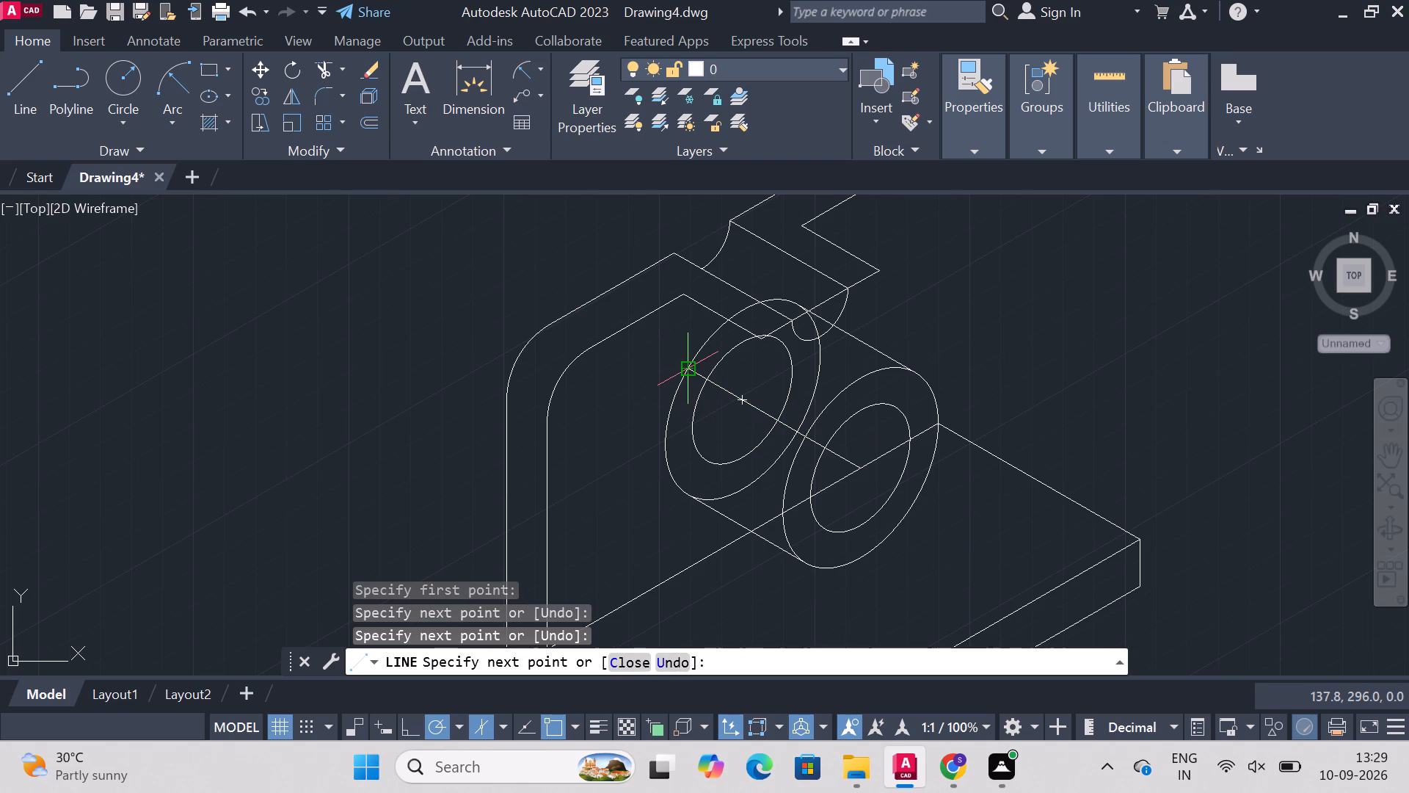
key(Escape)
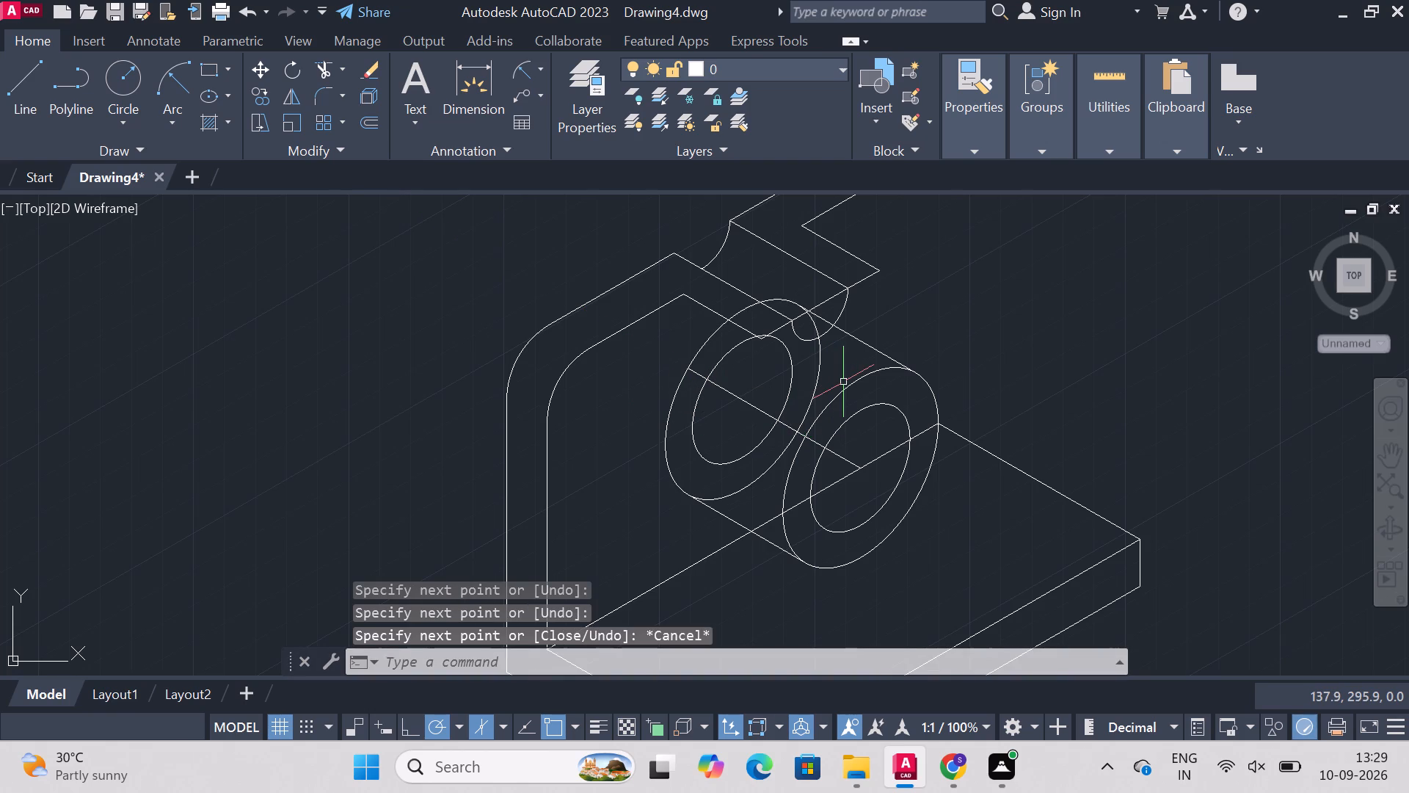
Draw vertical lines from the top feature's two front corners down to the boss centre line and the boss's upper tangent line.
text(line)
key(Return)
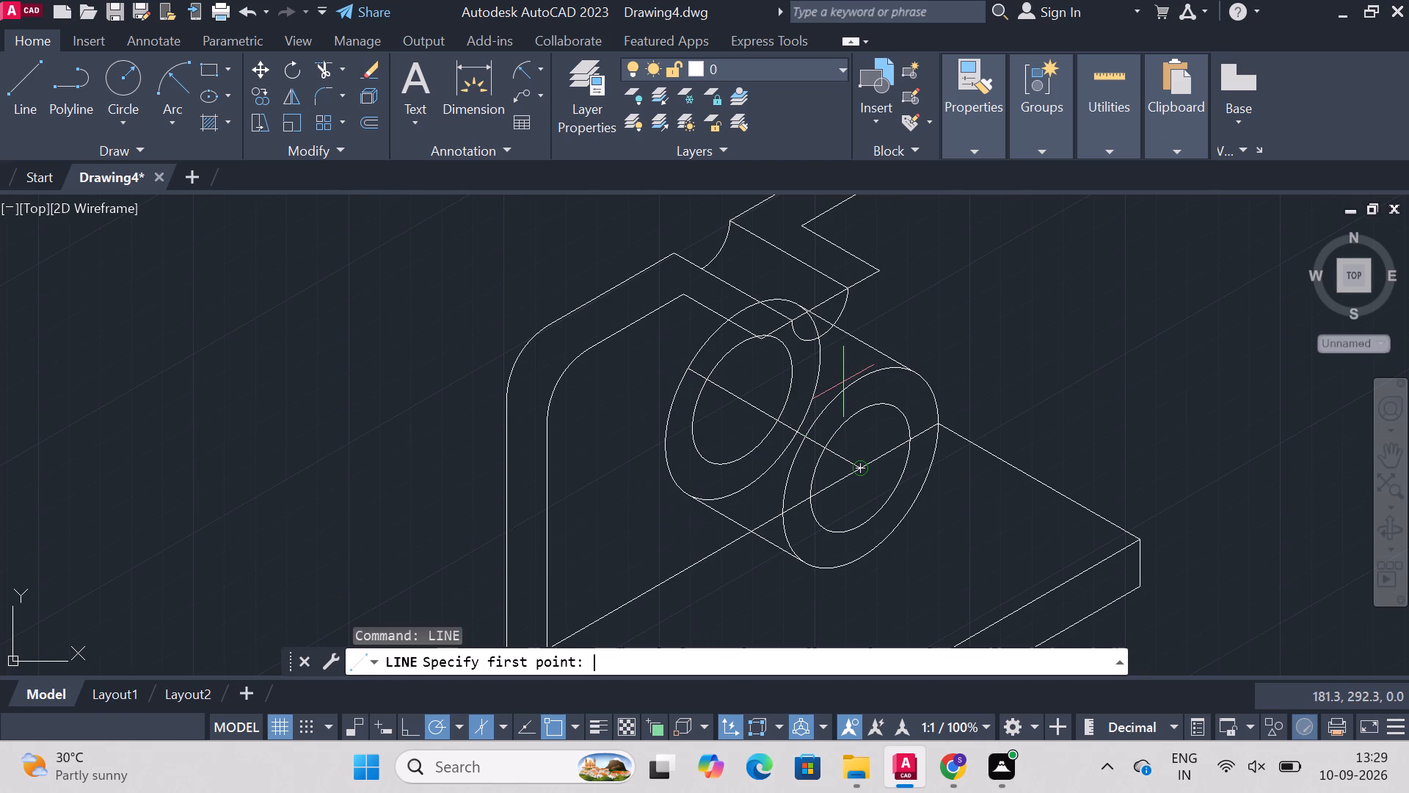
click(760, 340)
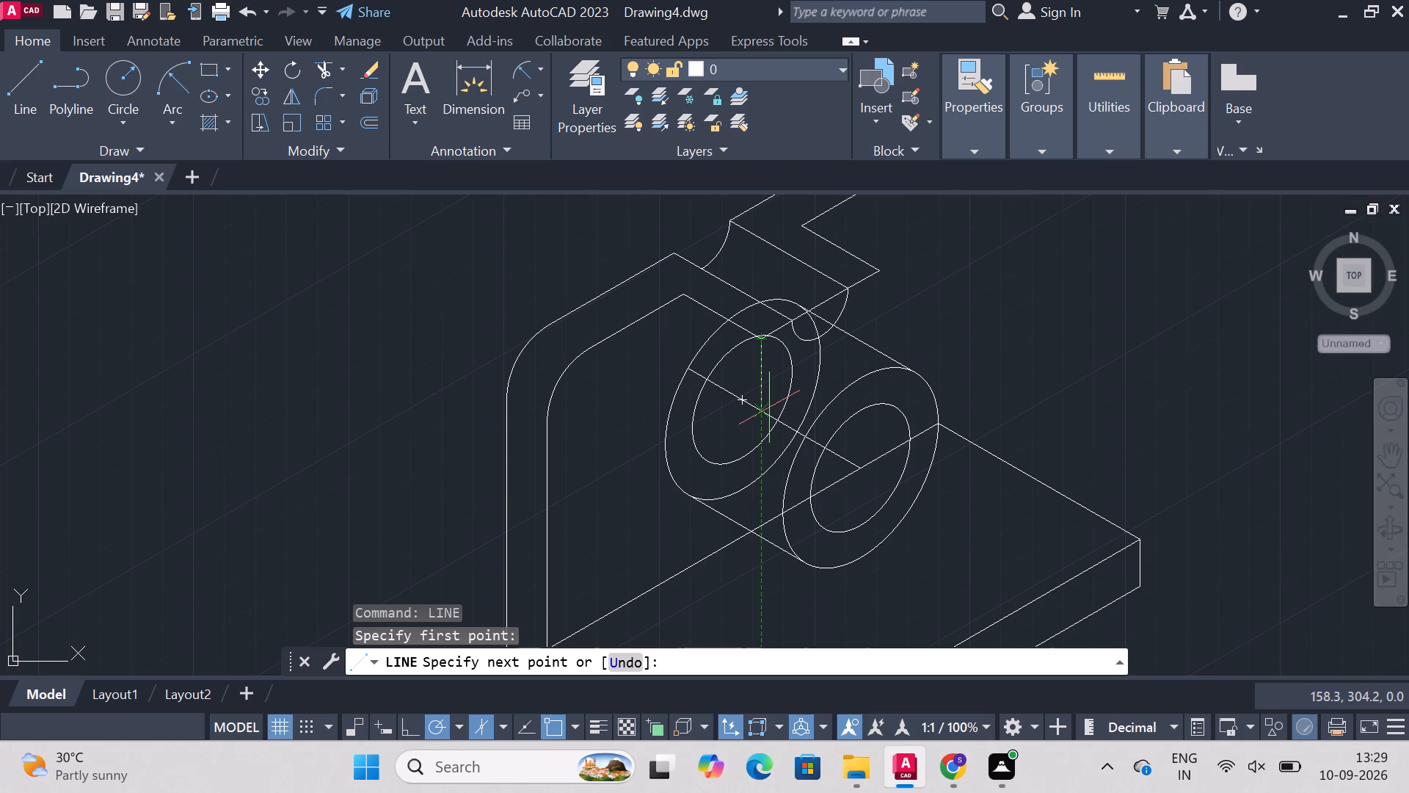
click(769, 408)
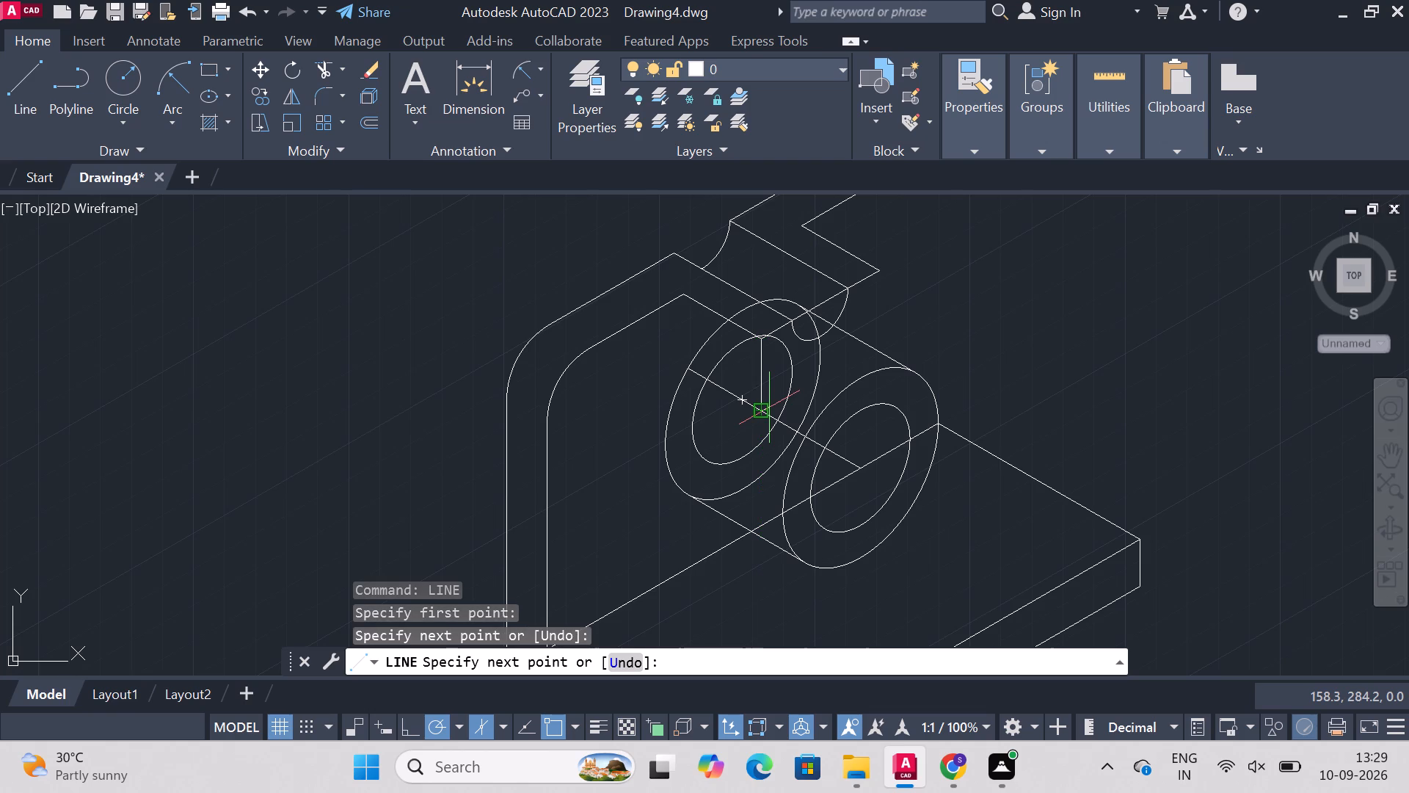
key(Escape)
text(line)
key(Return)
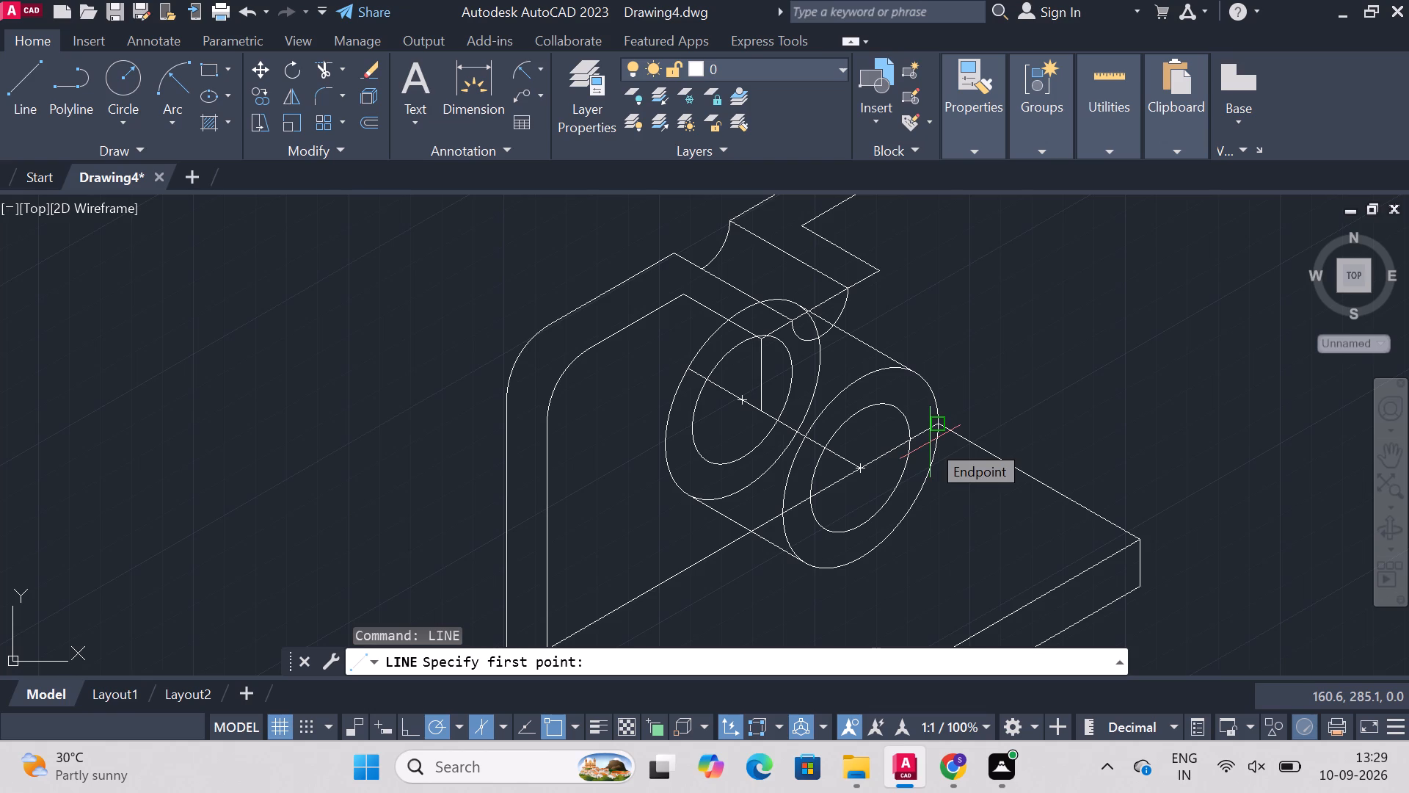
click(881, 272)
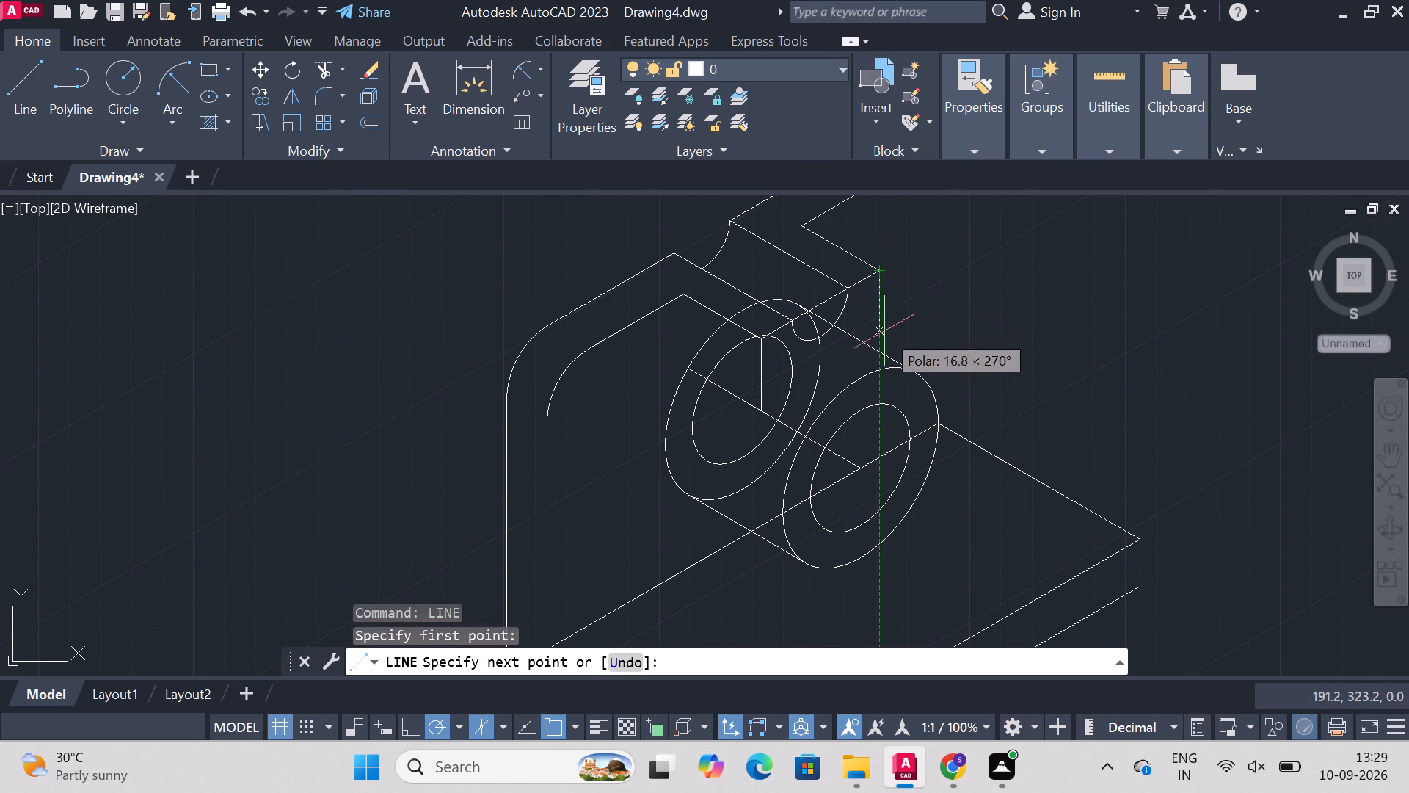
click(884, 352)
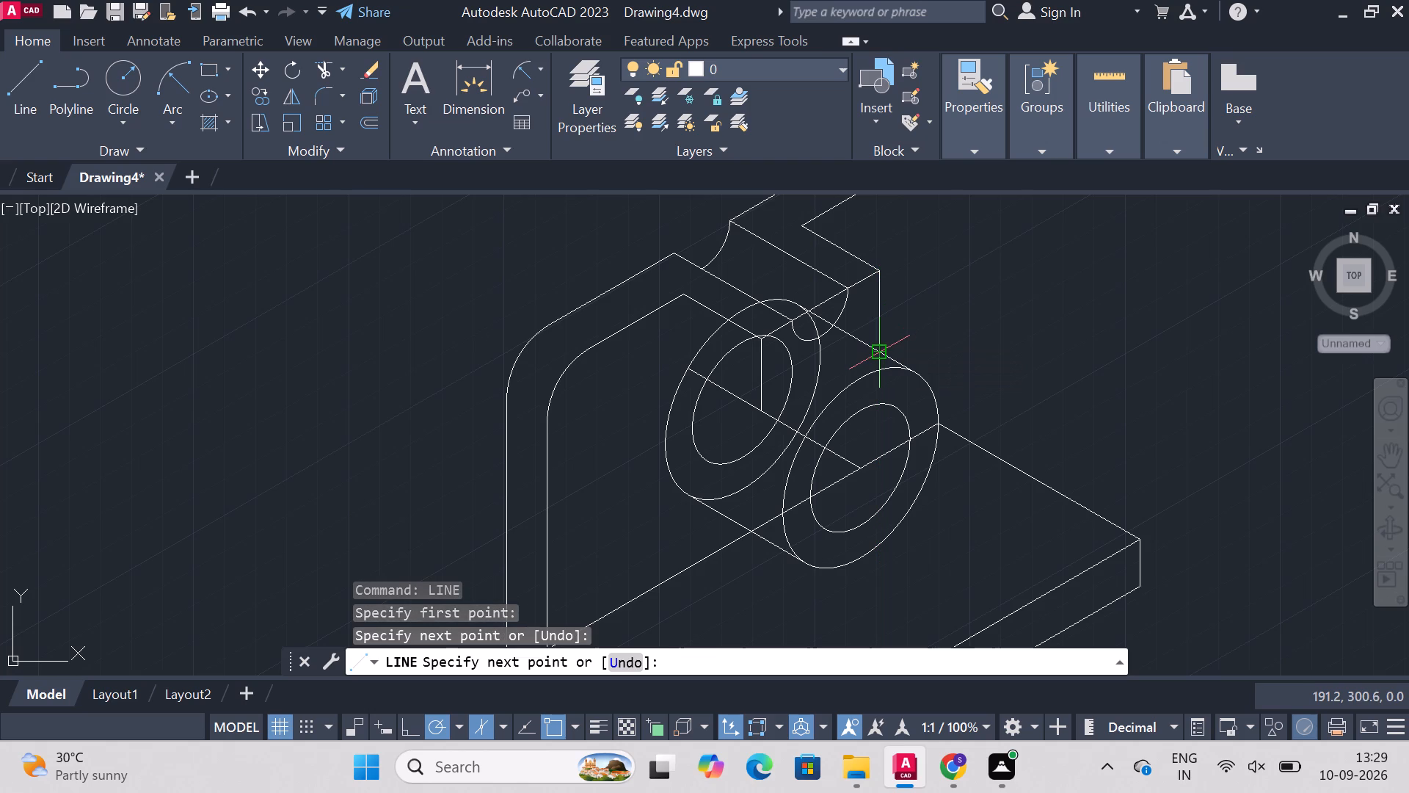
key(Escape)
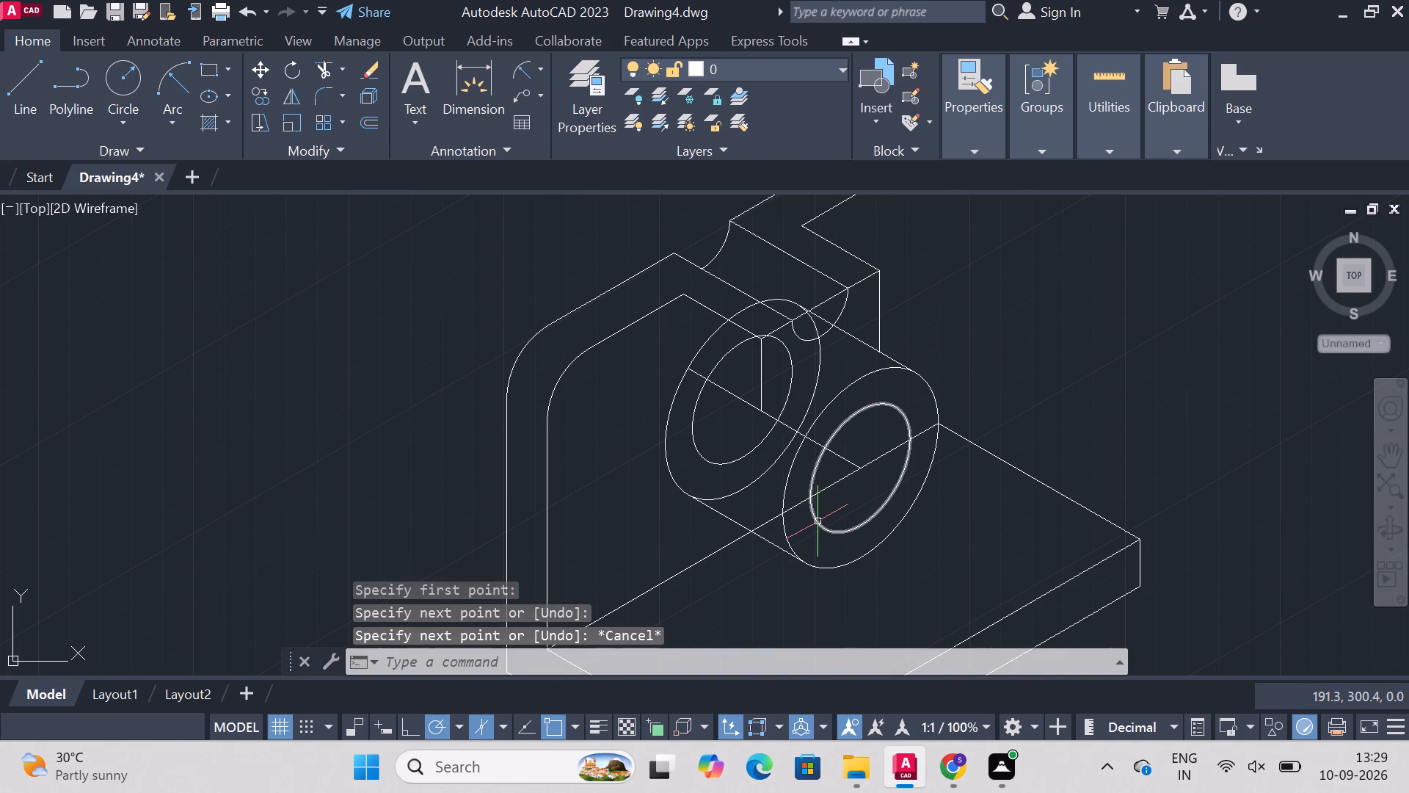
Trim the boss's upper tangent line beyond the outer vertical, and the centre line between the inner vertical and the front outer circle.
text(tr)
text(im)
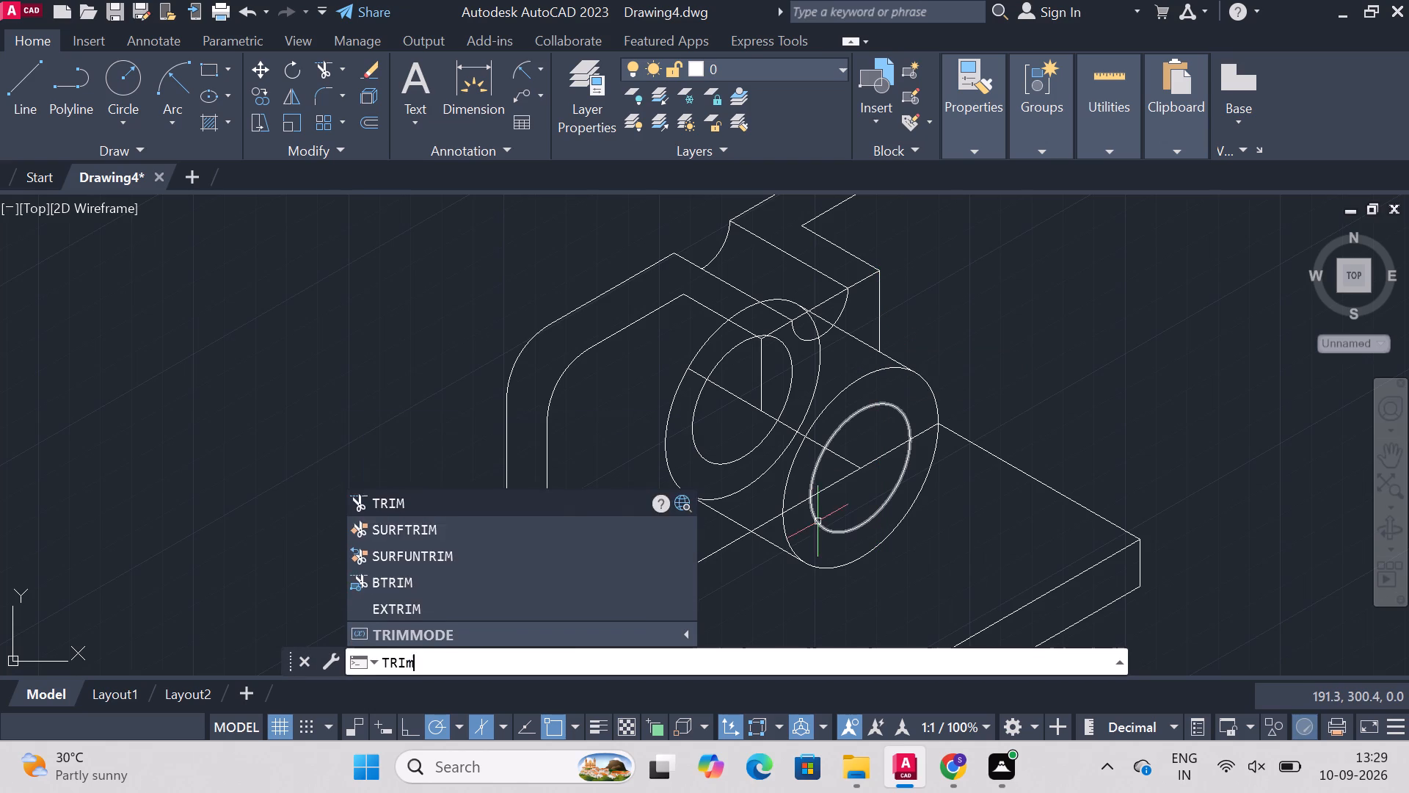
key(Return)
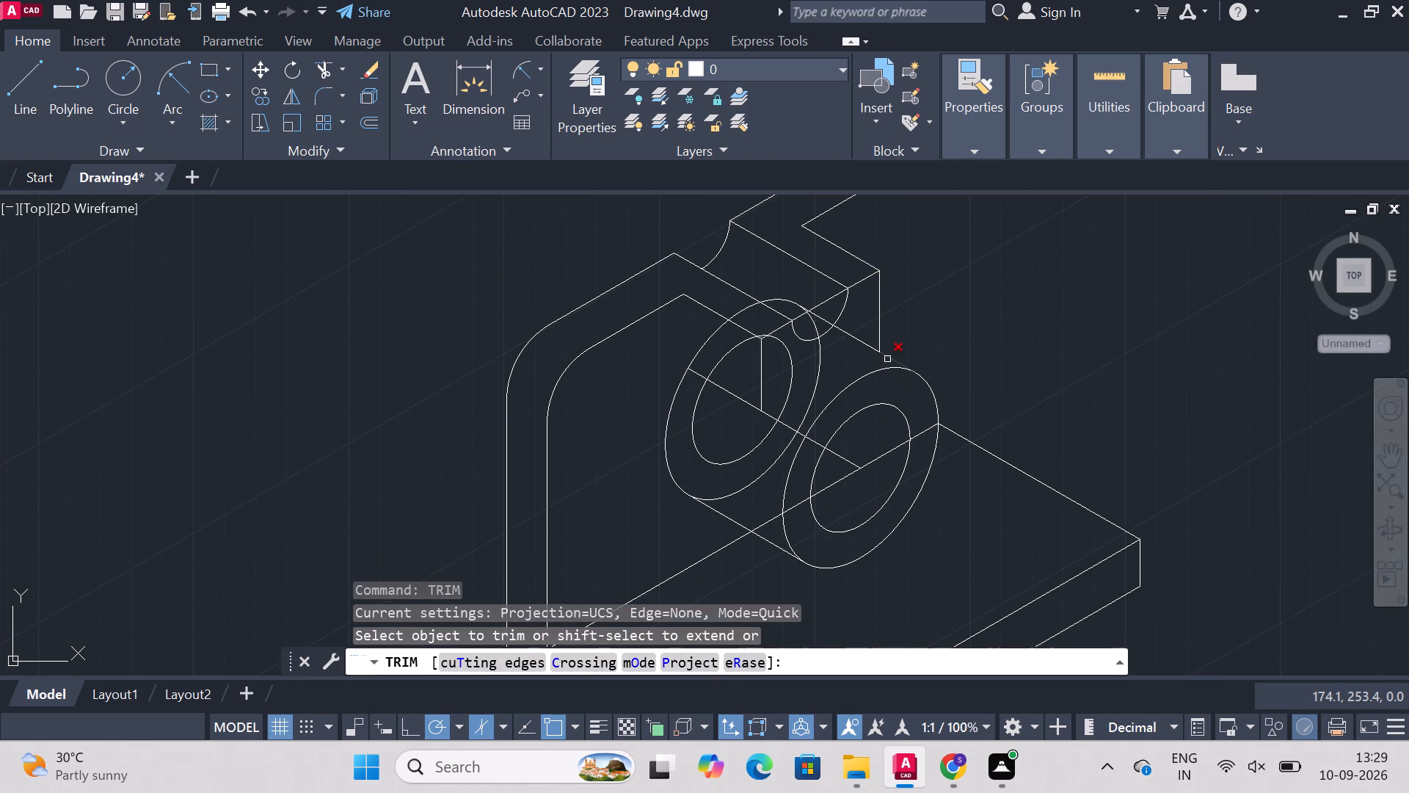
click(887, 359)
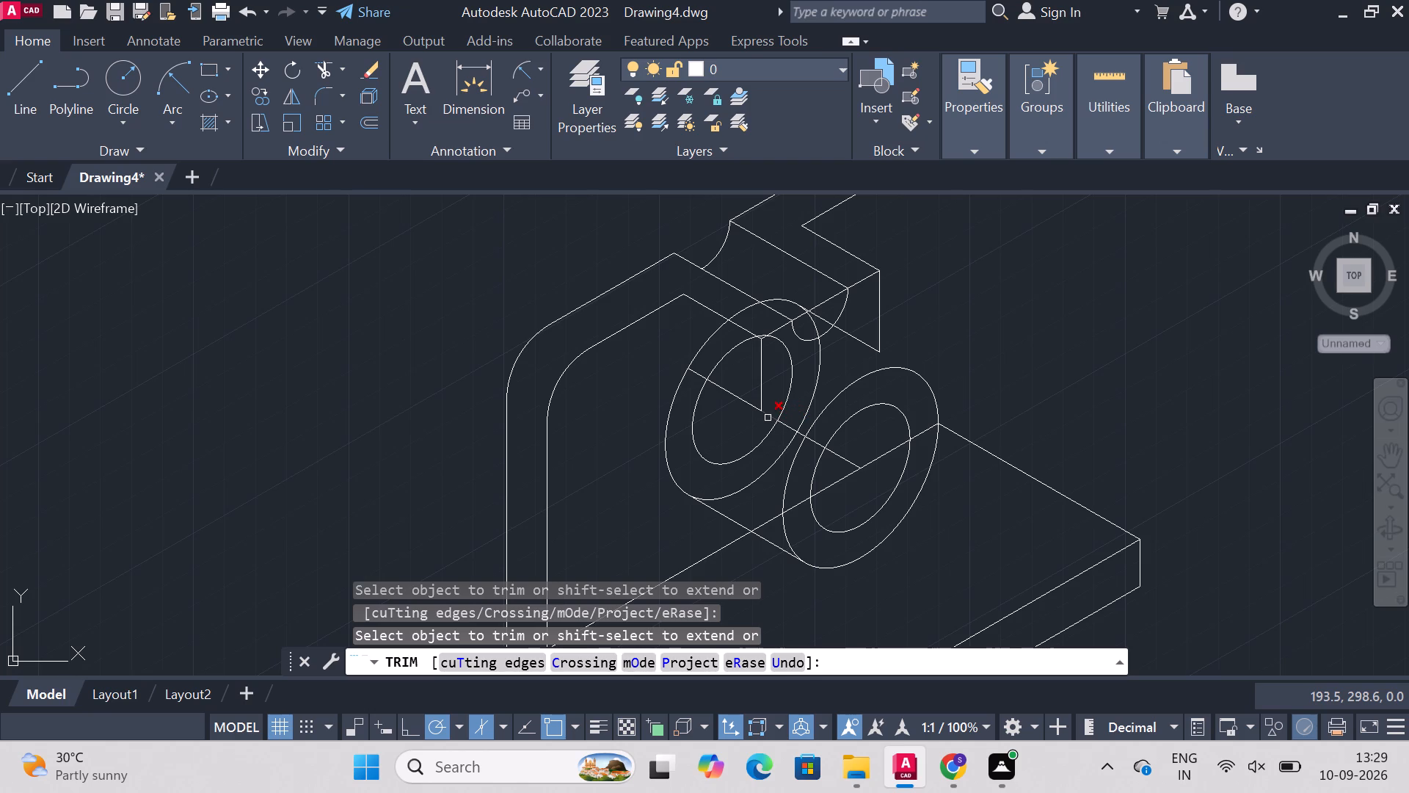
click(769, 418)
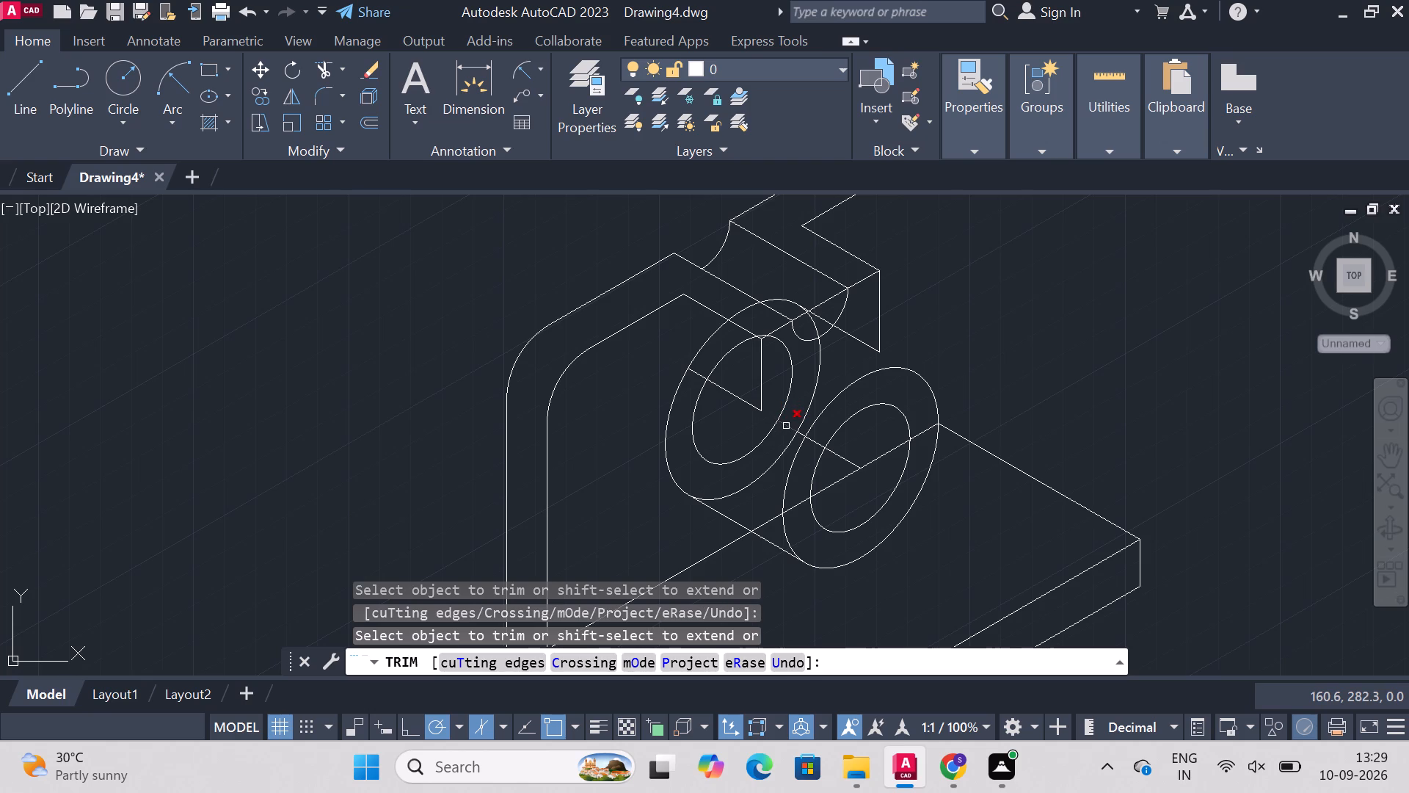
click(787, 426)
click(801, 433)
Trim away the rear bore circle, the rear outer circle except its lower-left arc, and the tangent line behind the groove.
click(773, 469)
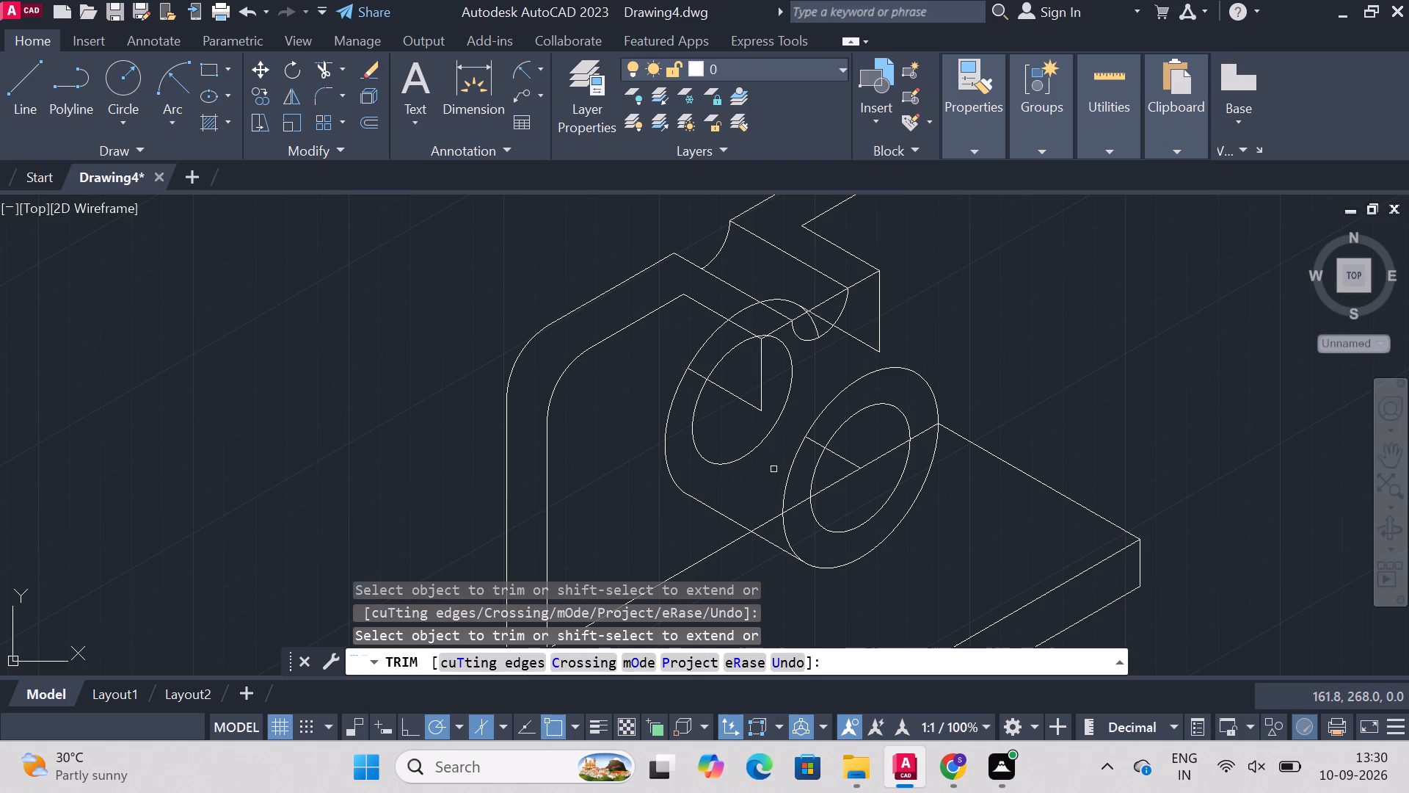
click(777, 421)
click(744, 313)
click(779, 298)
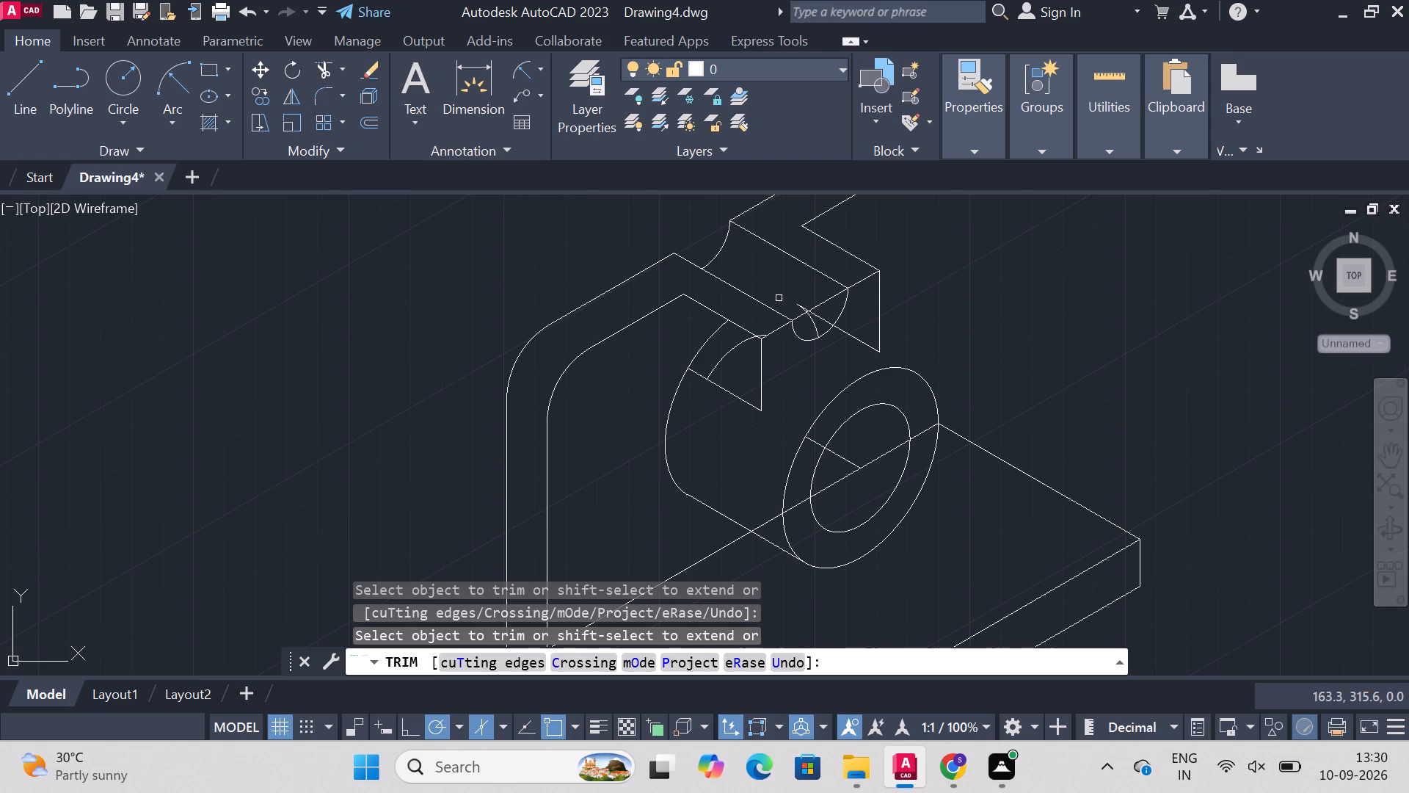
click(815, 325)
click(798, 302)
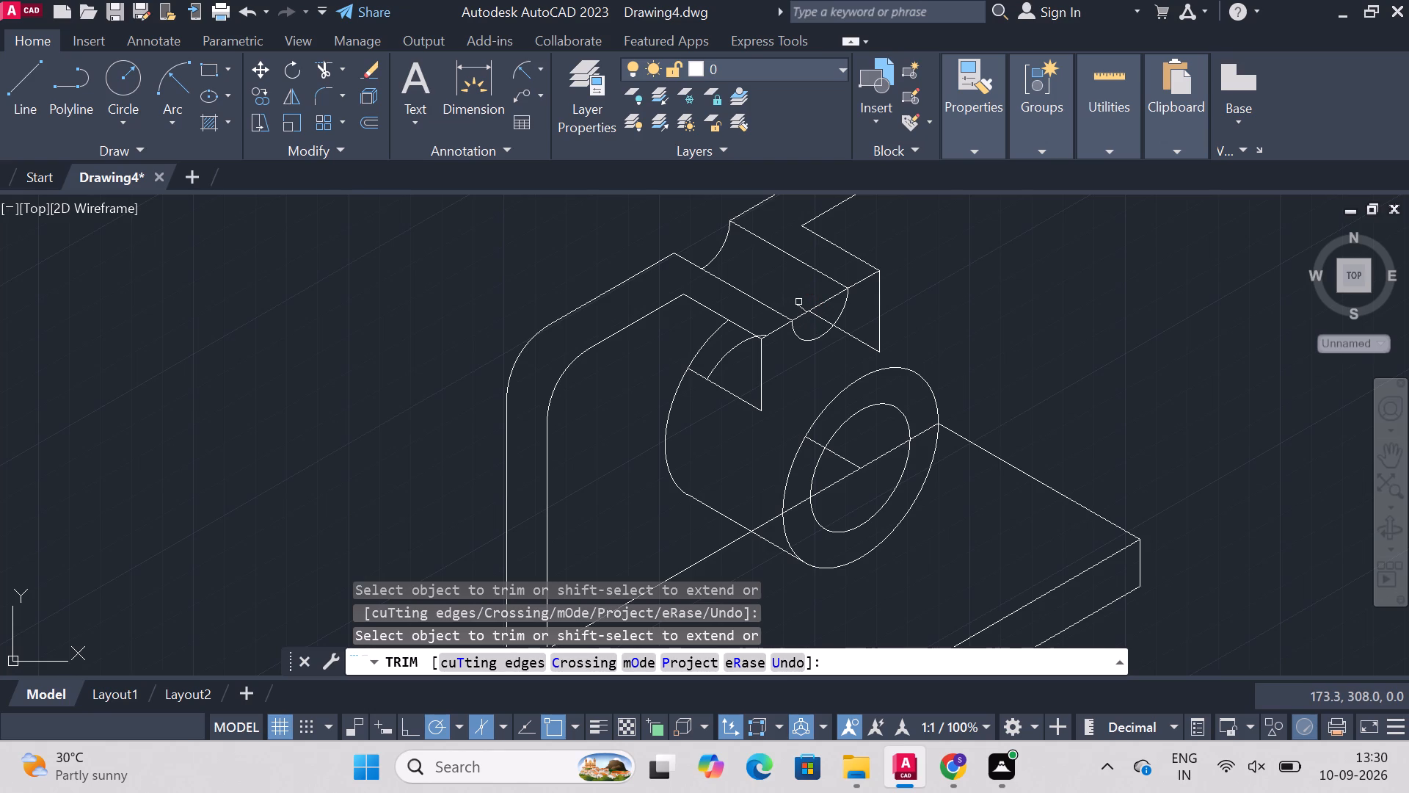
click(800, 305)
click(824, 315)
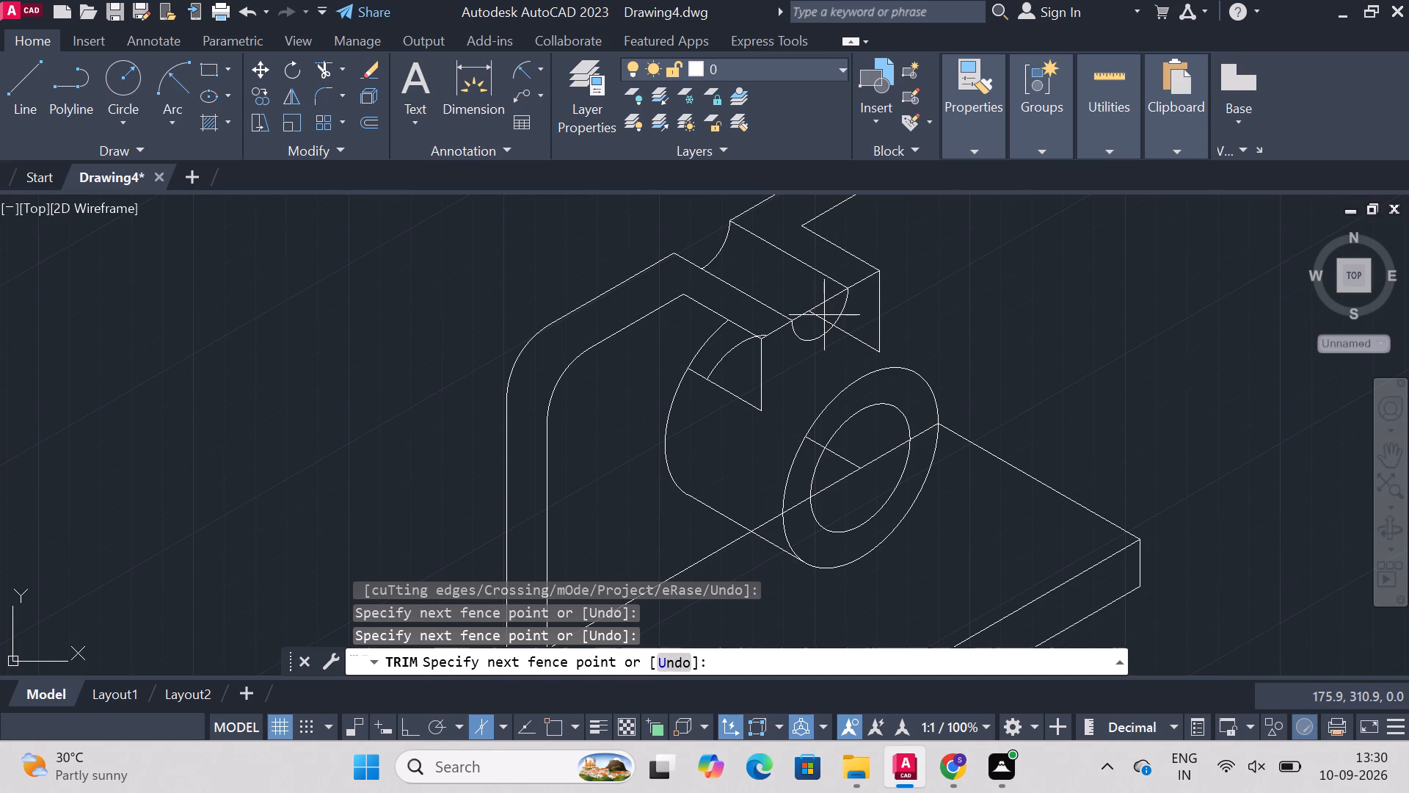
click(818, 324)
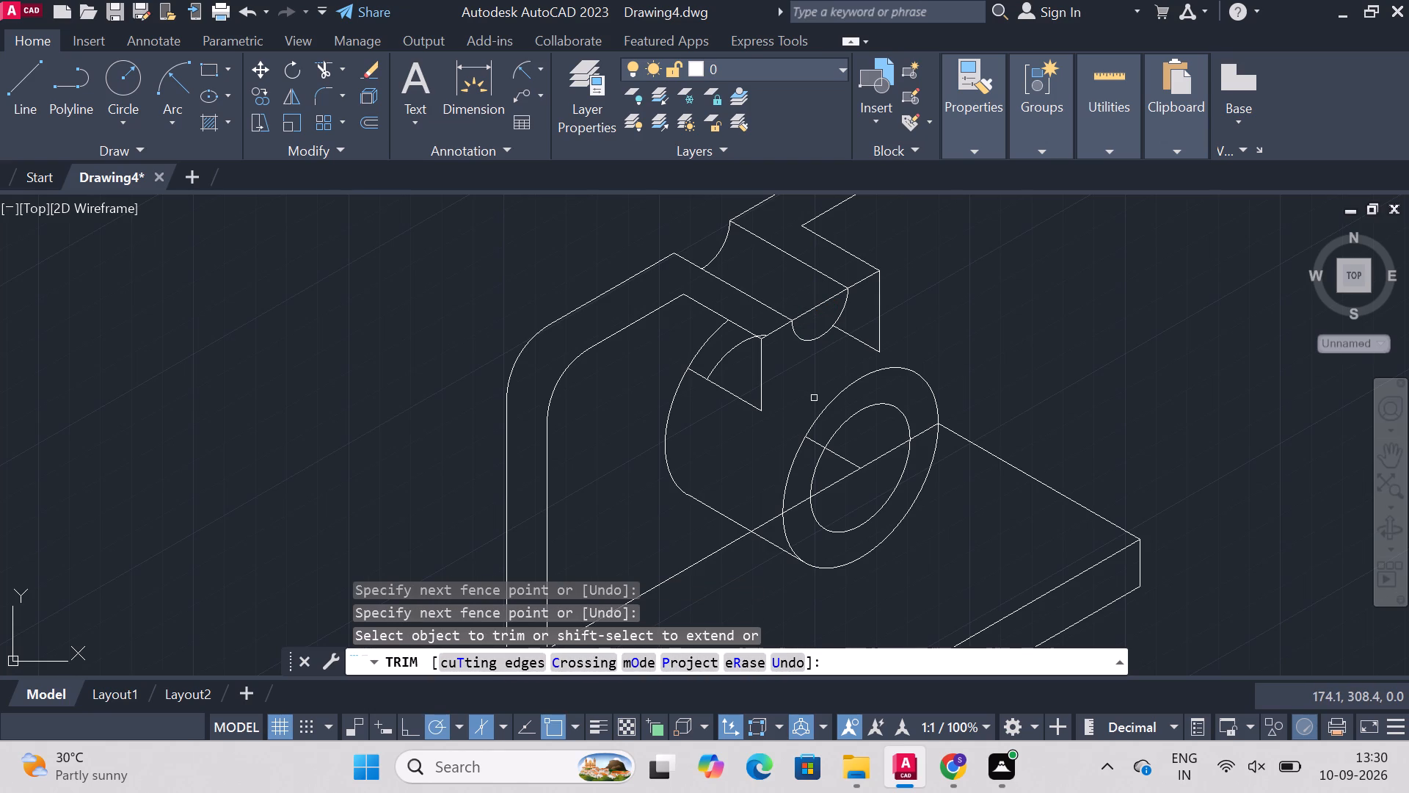
click(718, 366)
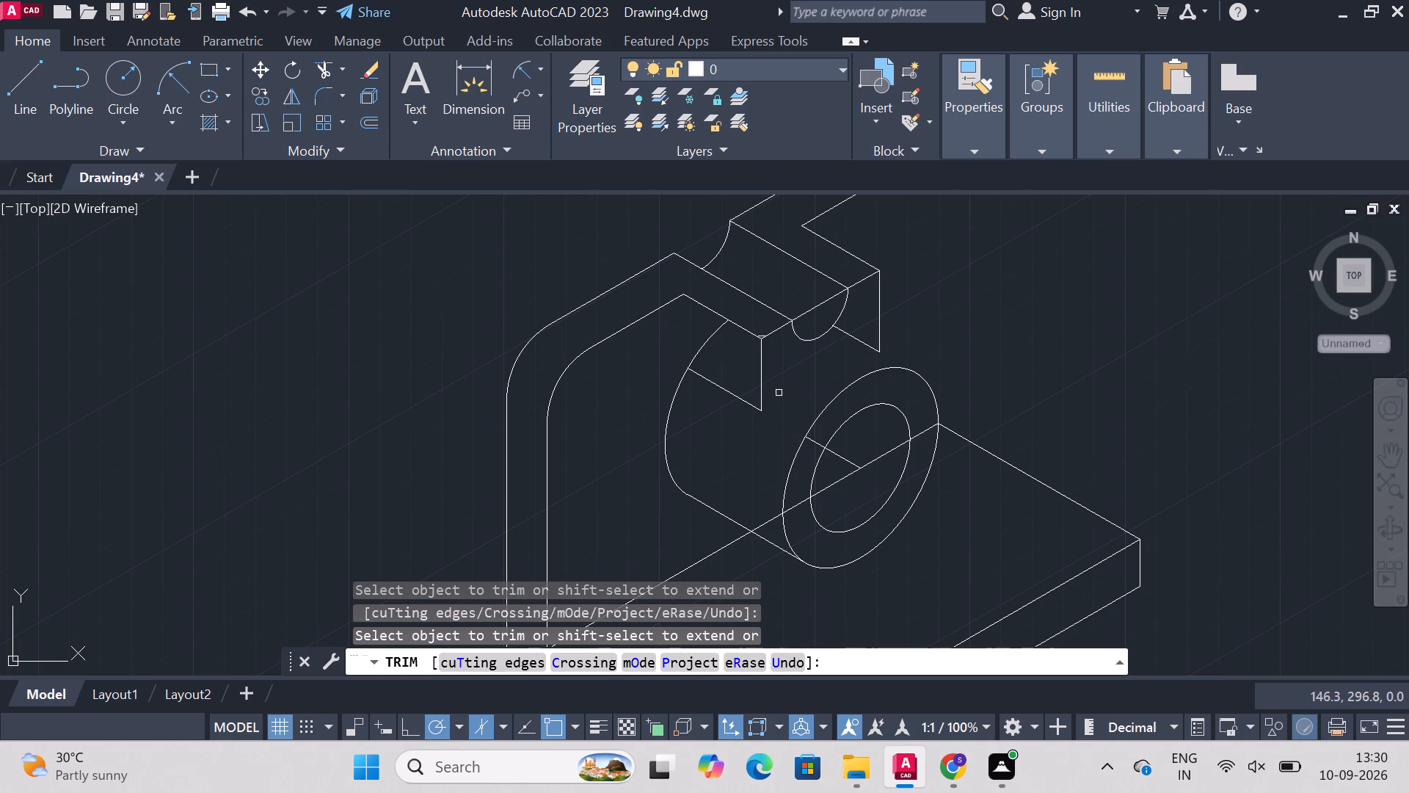
click(700, 351)
Draw a vertical line from the rear outer arc's upper end up to the corner of the wall's inner top edge.
text(line)
key(Return)
key(Escape)
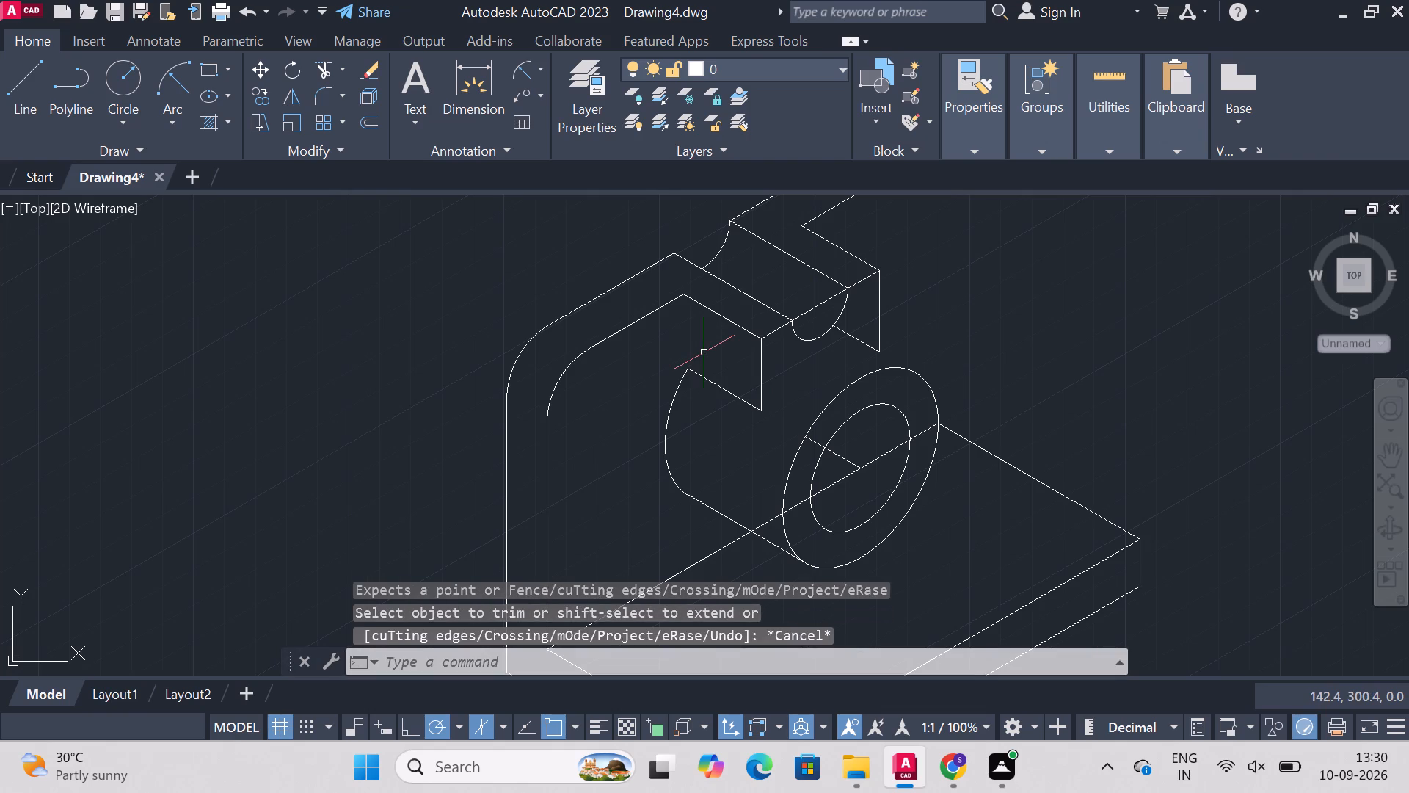
key(Escape)
text(line)
key(Return)
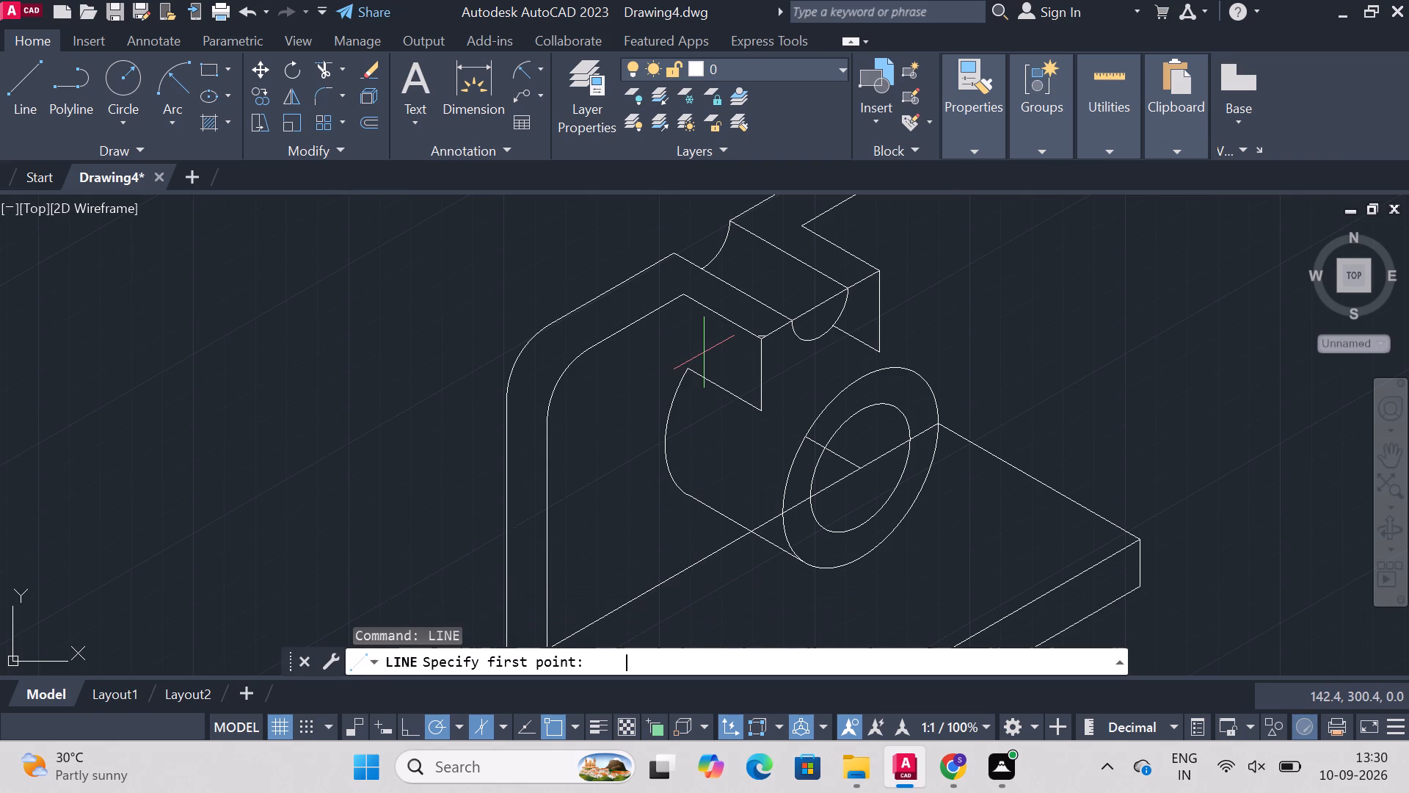
click(691, 363)
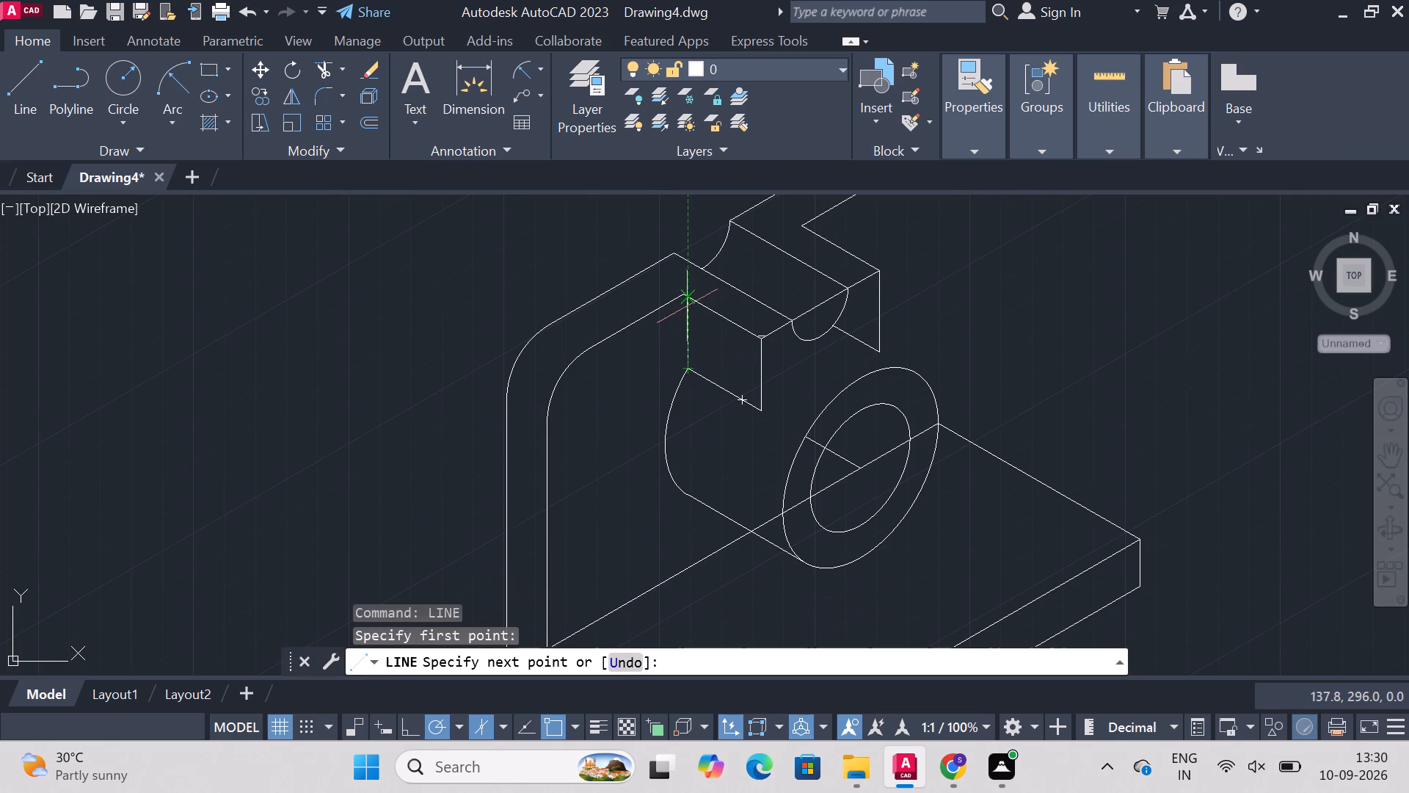
click(684, 298)
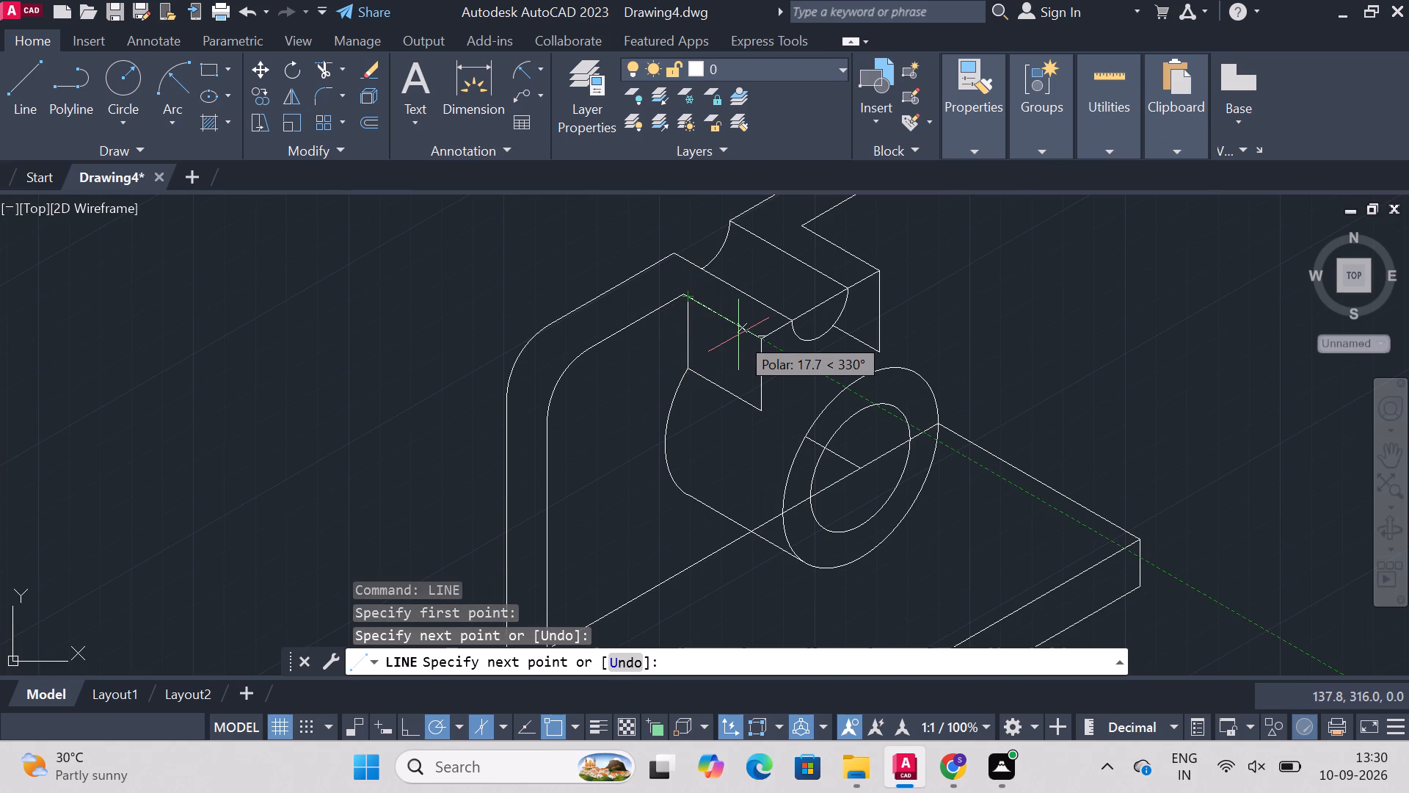
key(Escape)
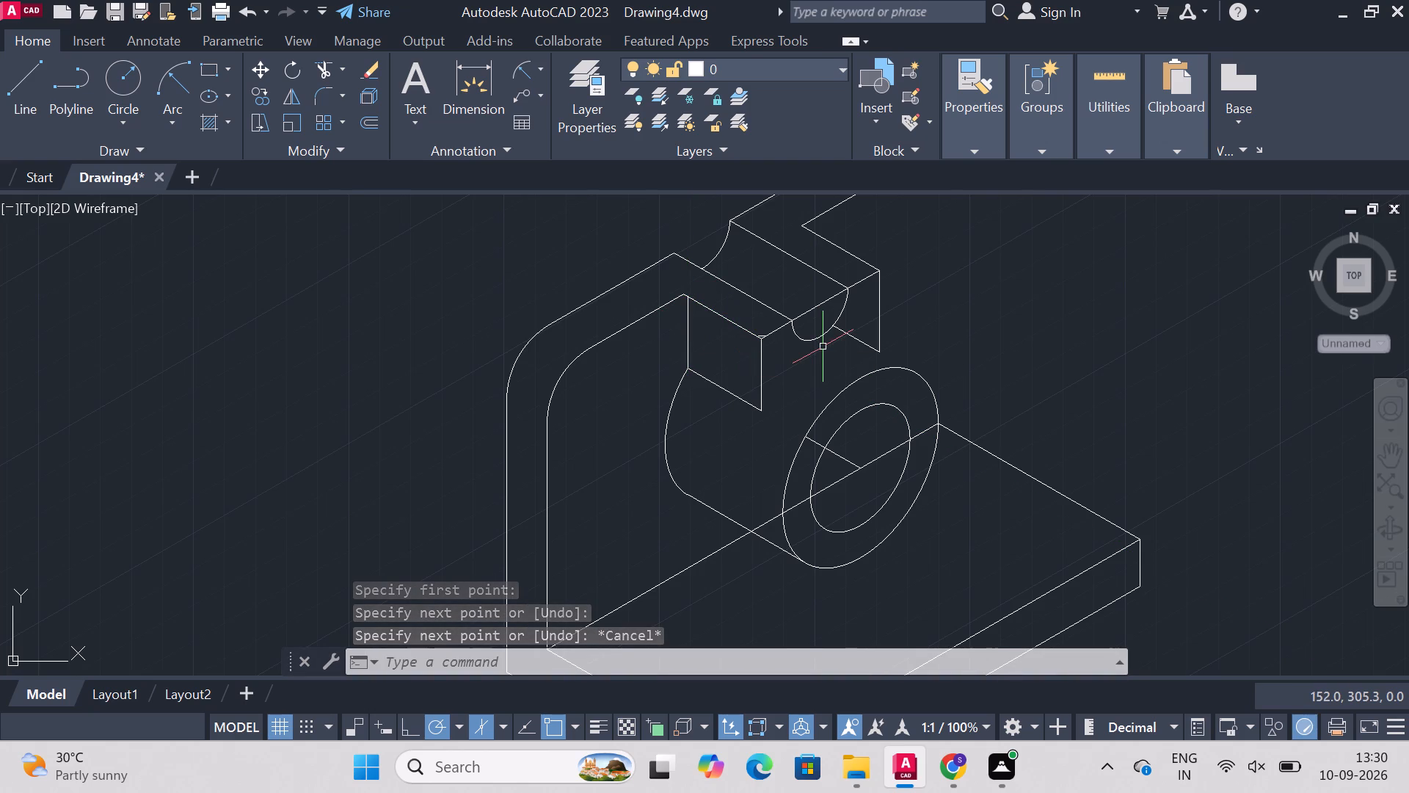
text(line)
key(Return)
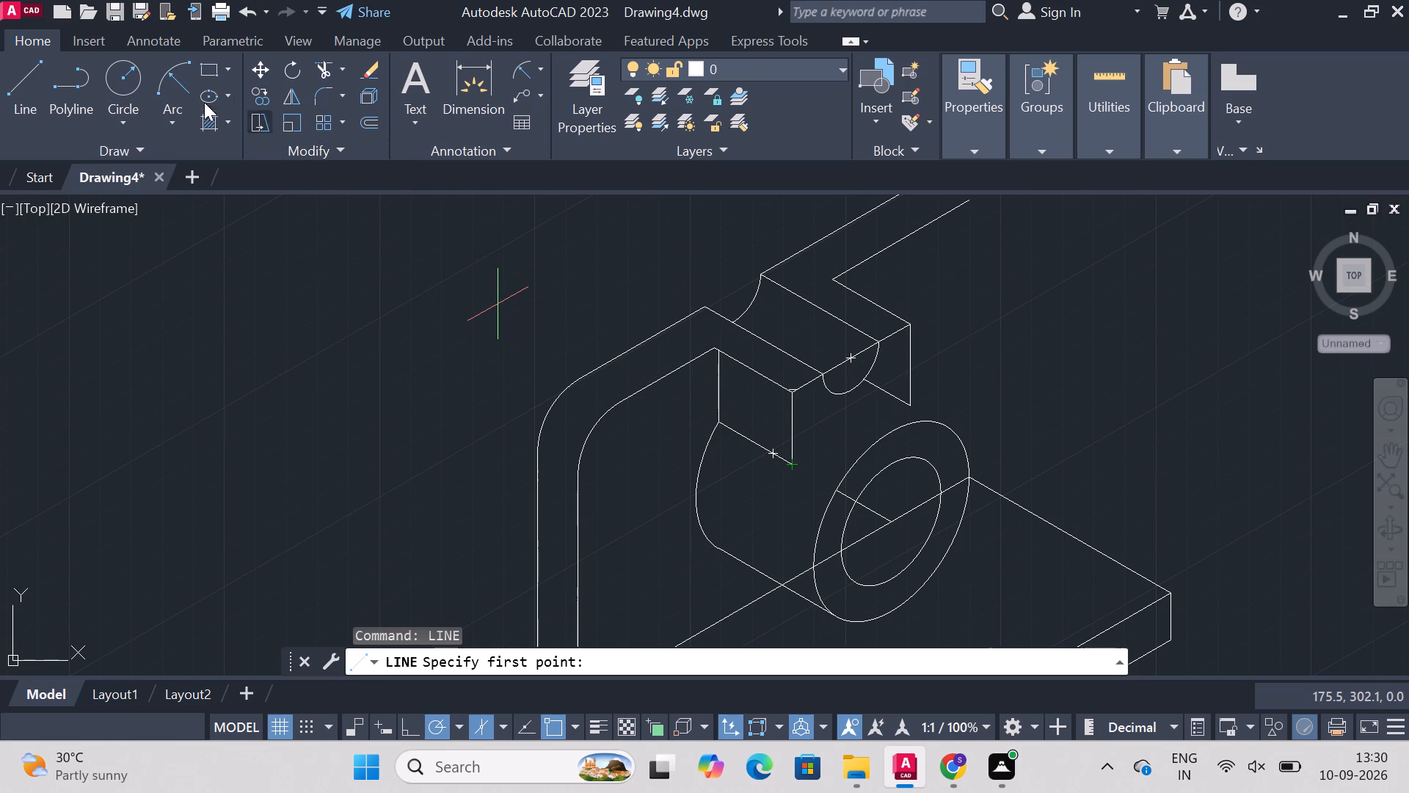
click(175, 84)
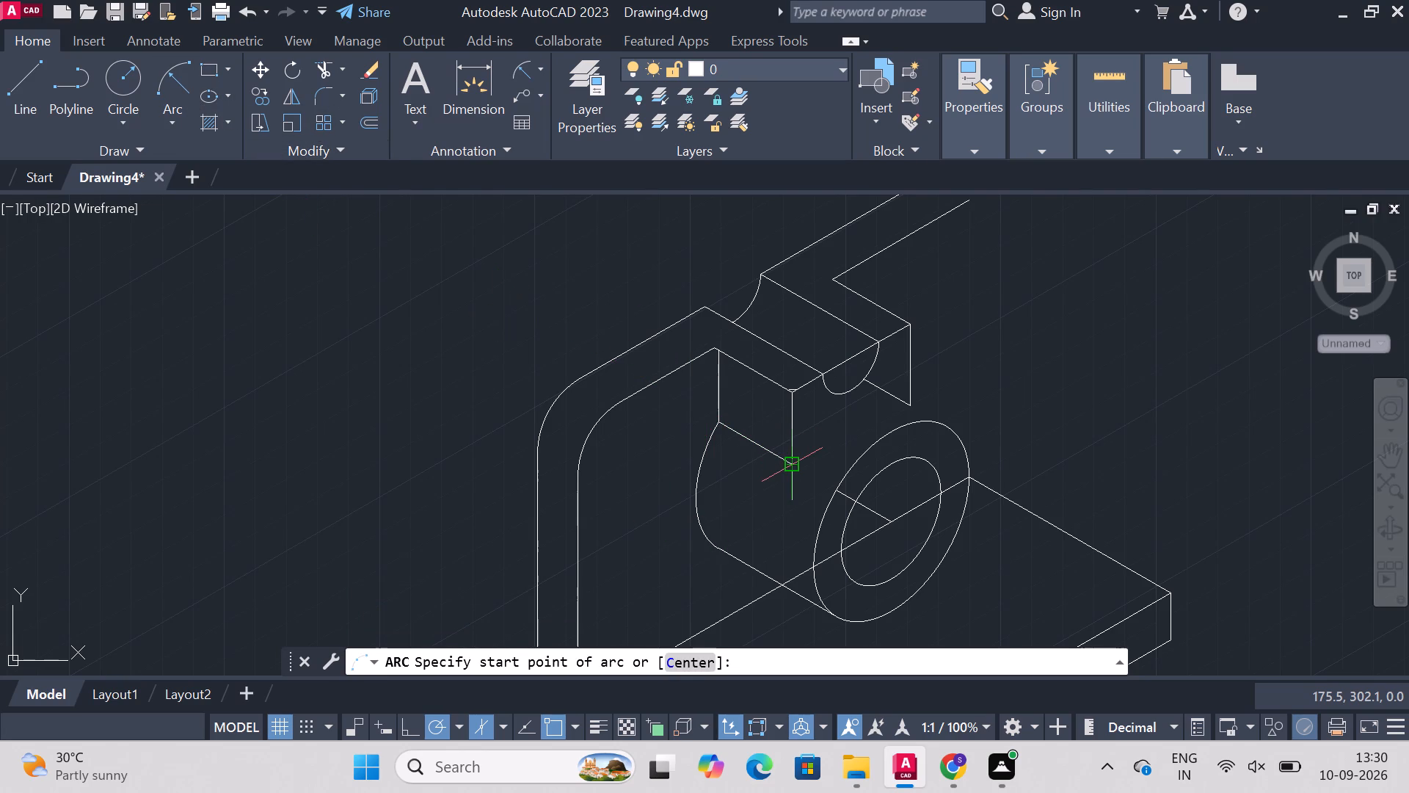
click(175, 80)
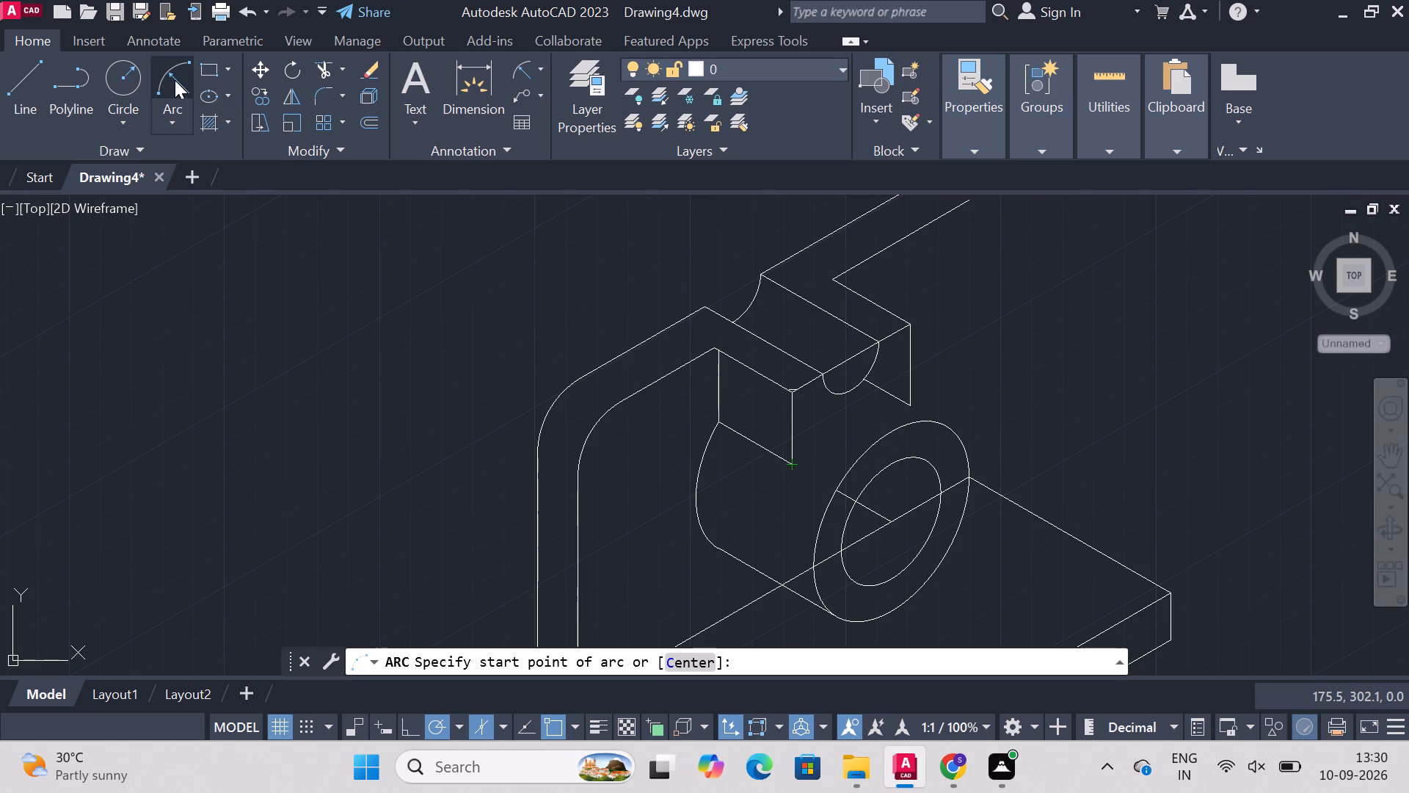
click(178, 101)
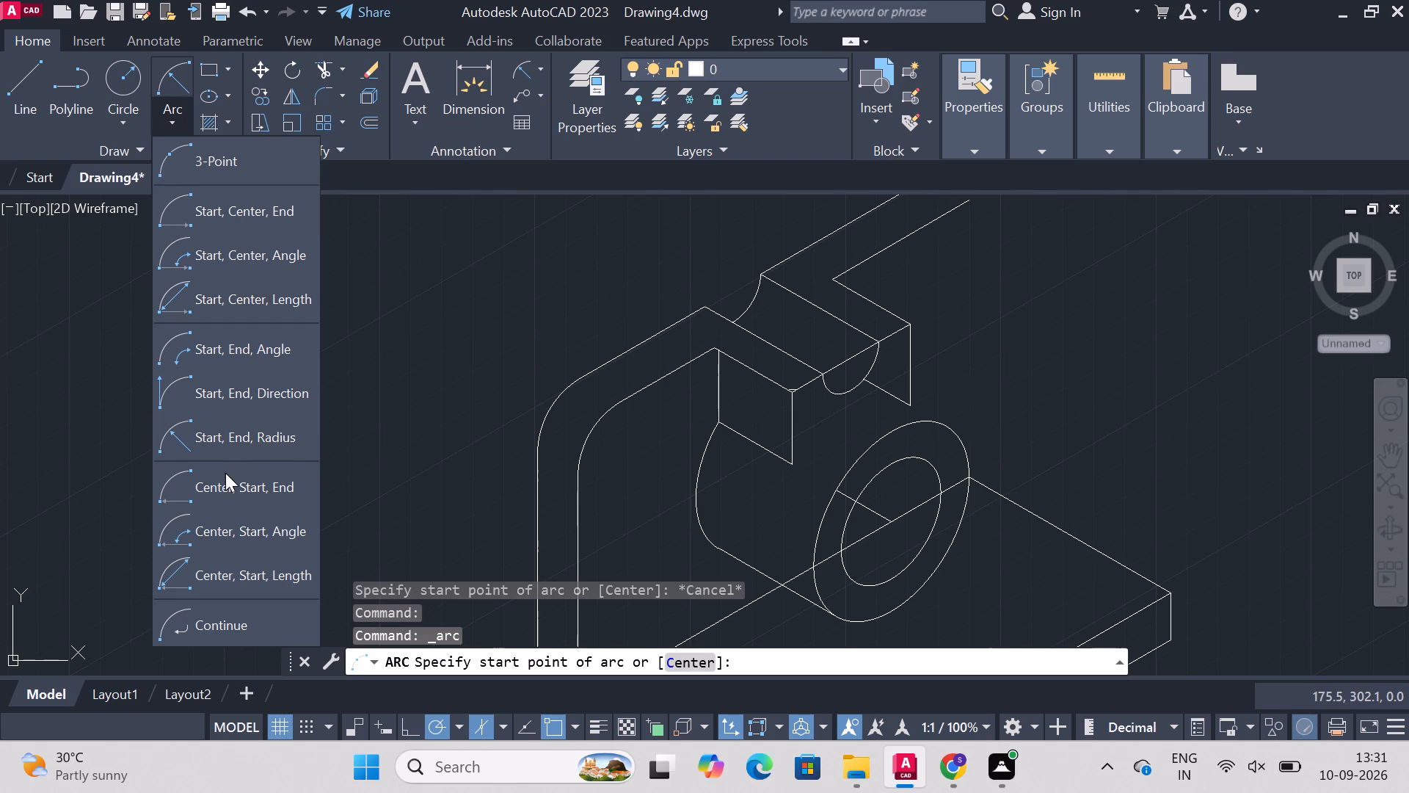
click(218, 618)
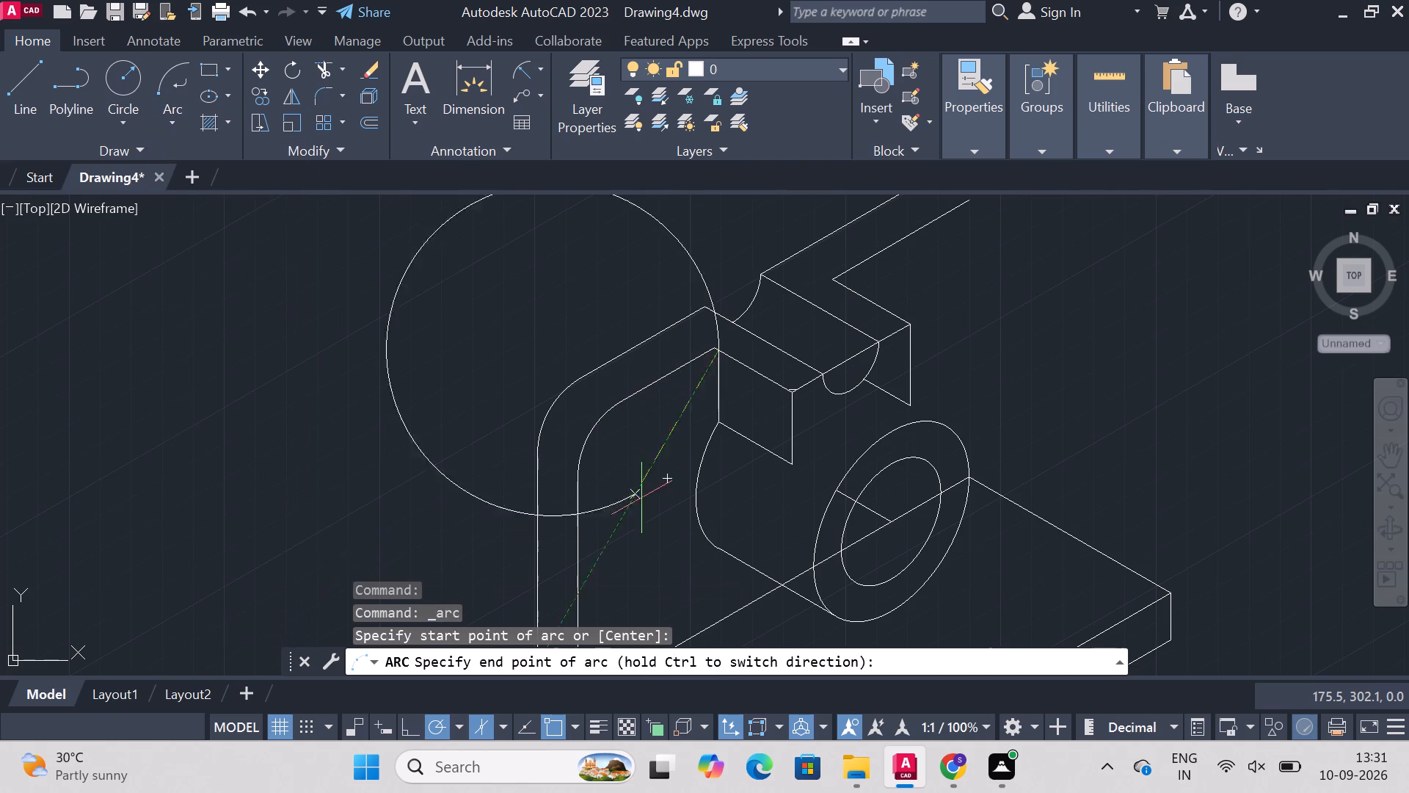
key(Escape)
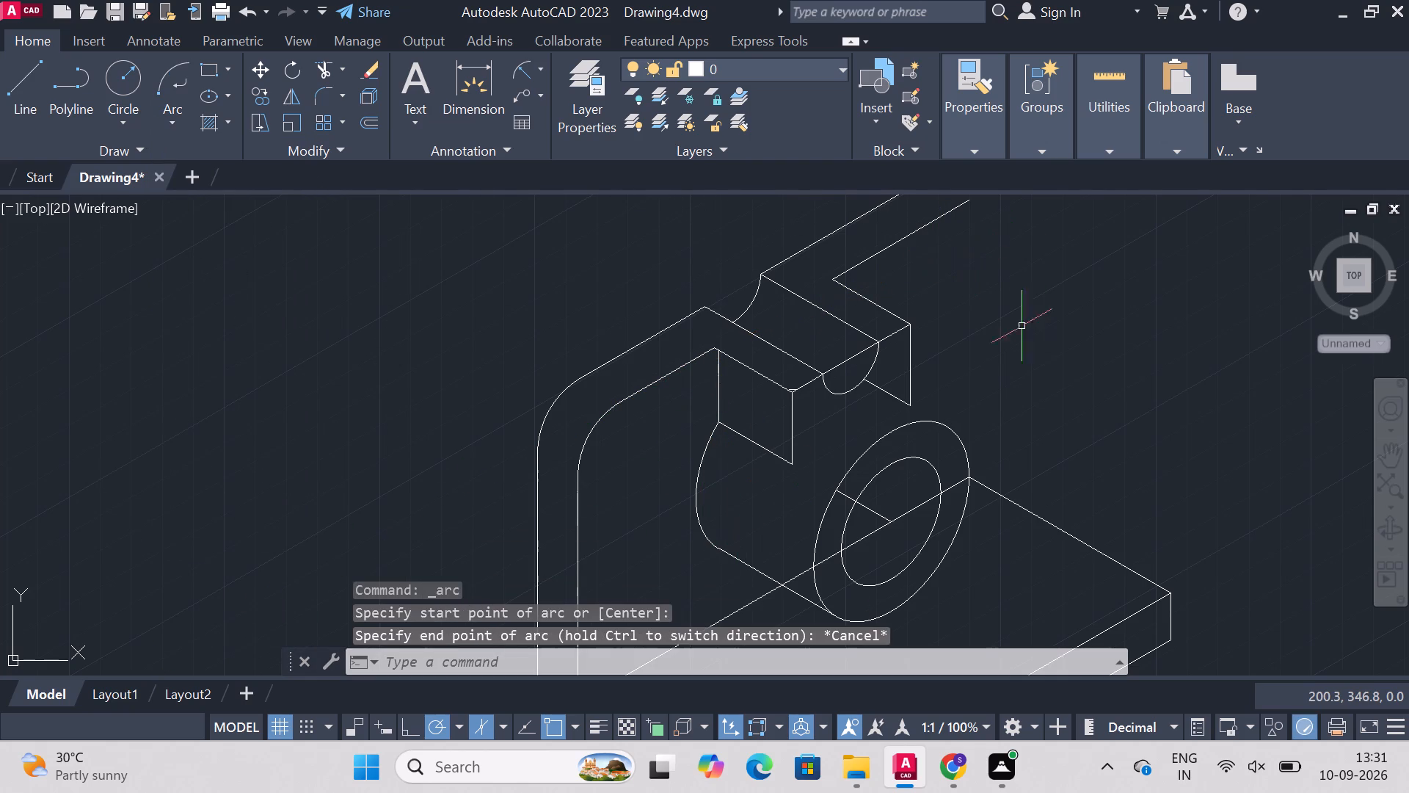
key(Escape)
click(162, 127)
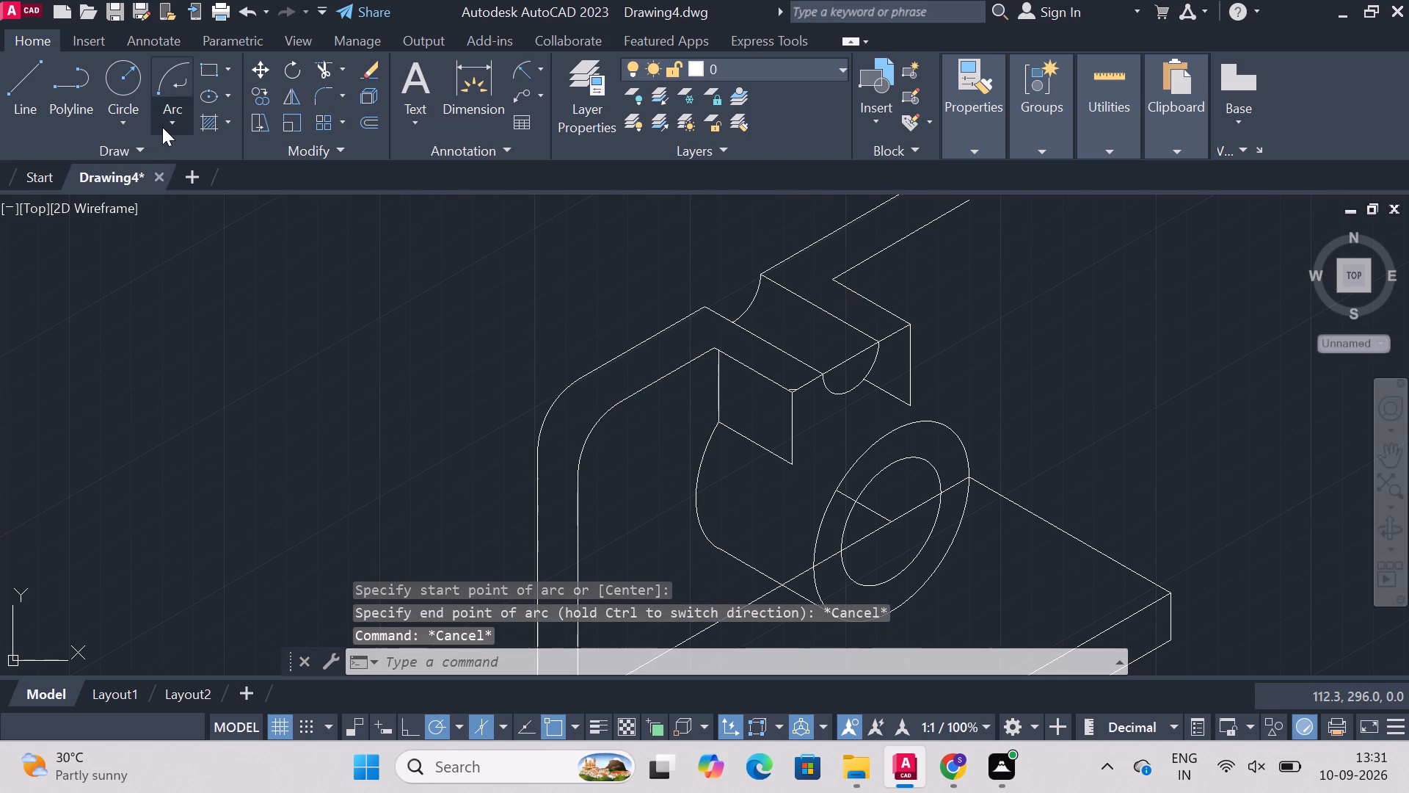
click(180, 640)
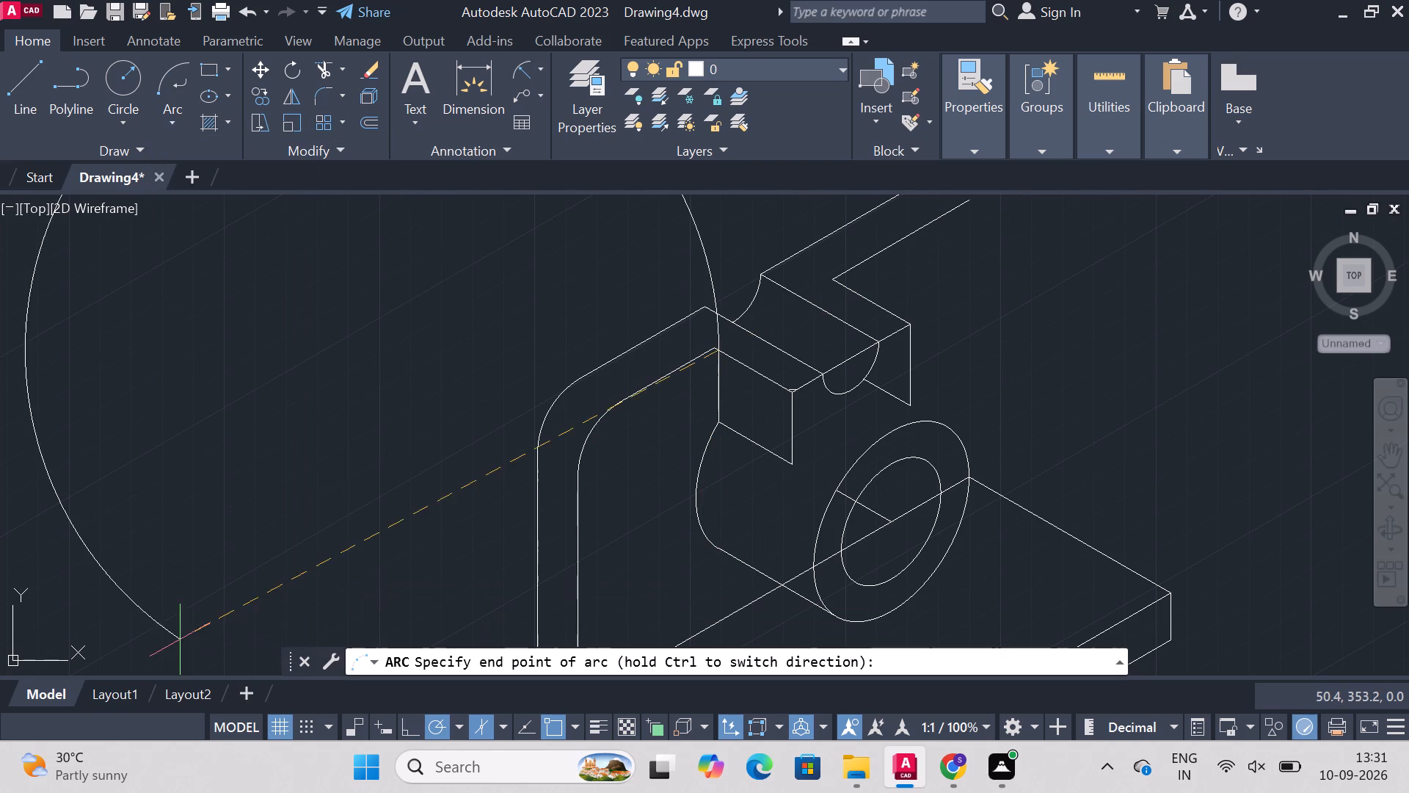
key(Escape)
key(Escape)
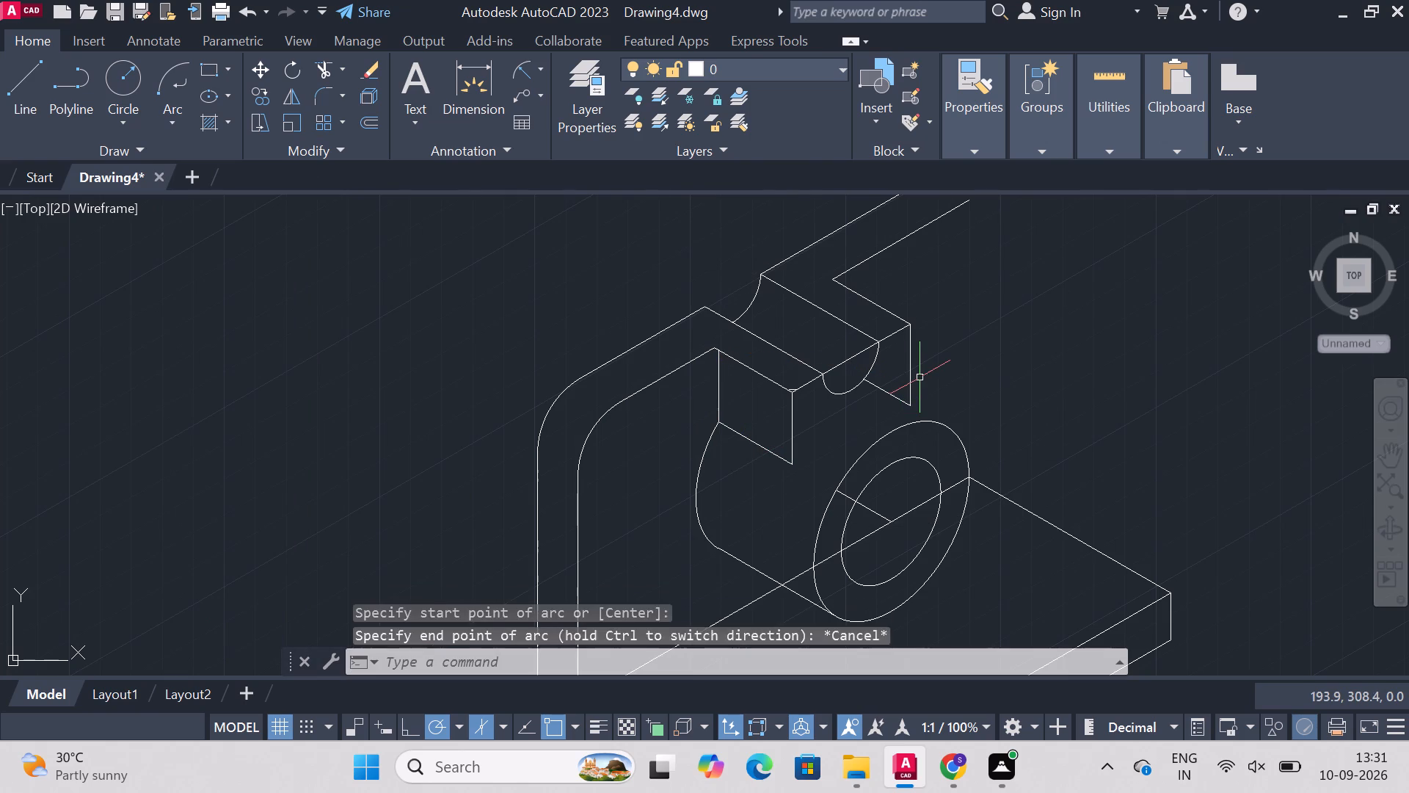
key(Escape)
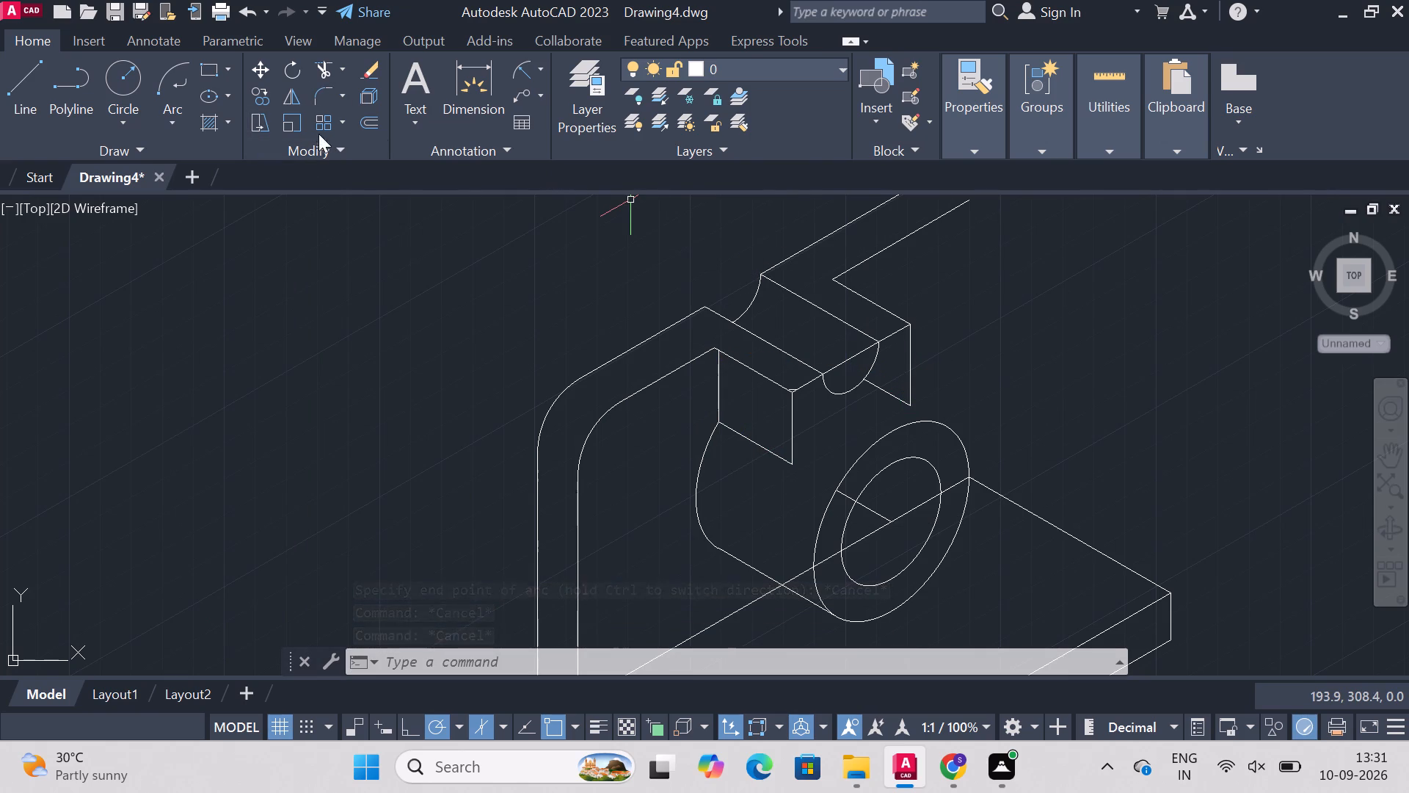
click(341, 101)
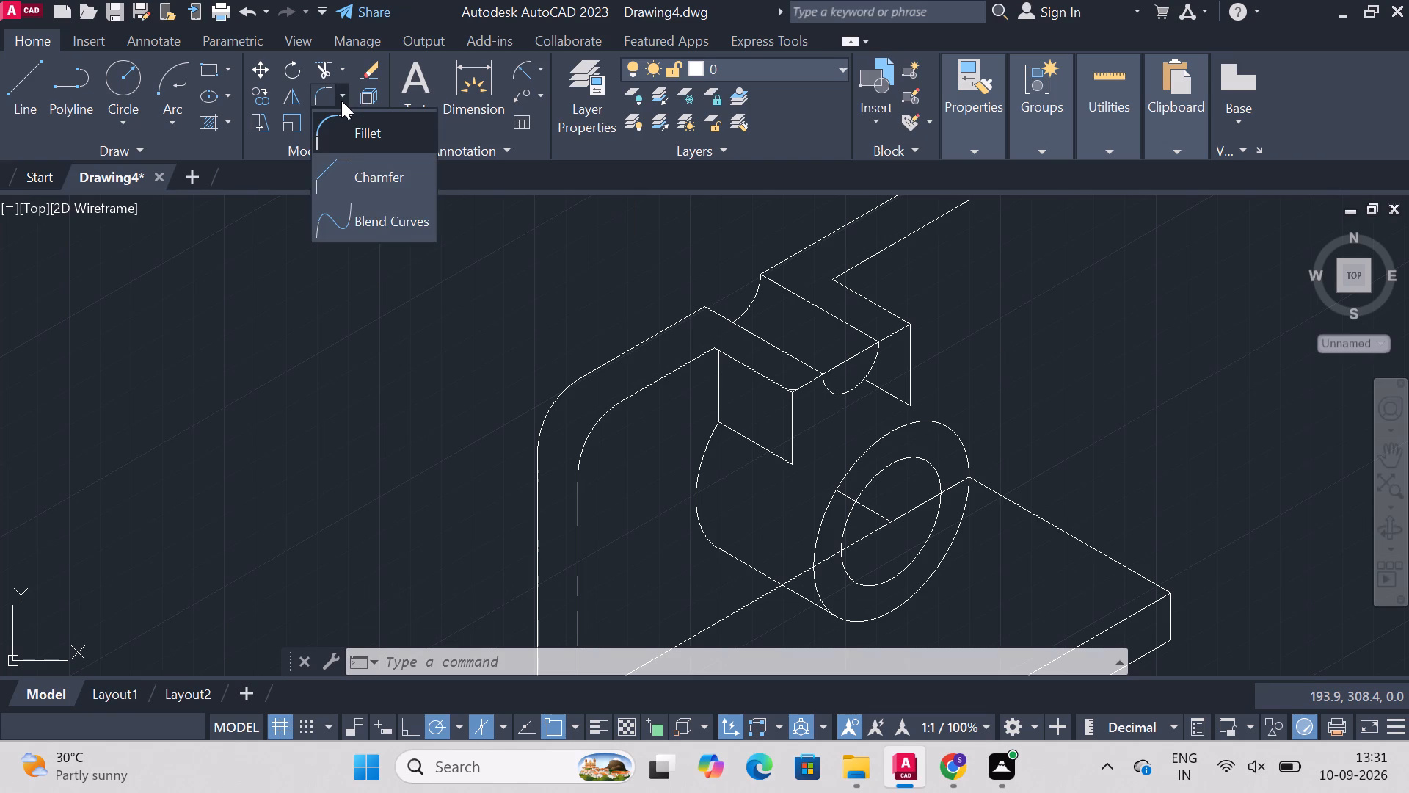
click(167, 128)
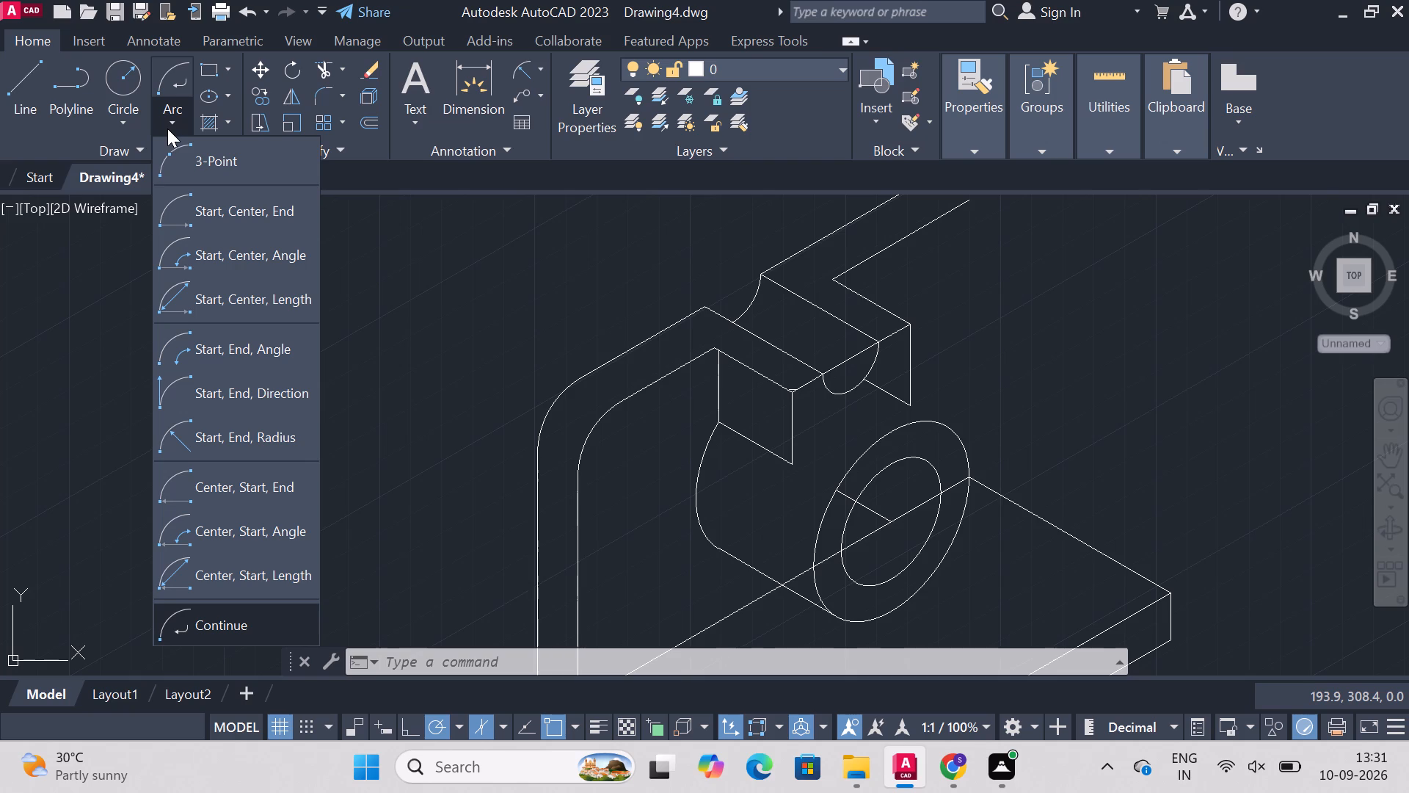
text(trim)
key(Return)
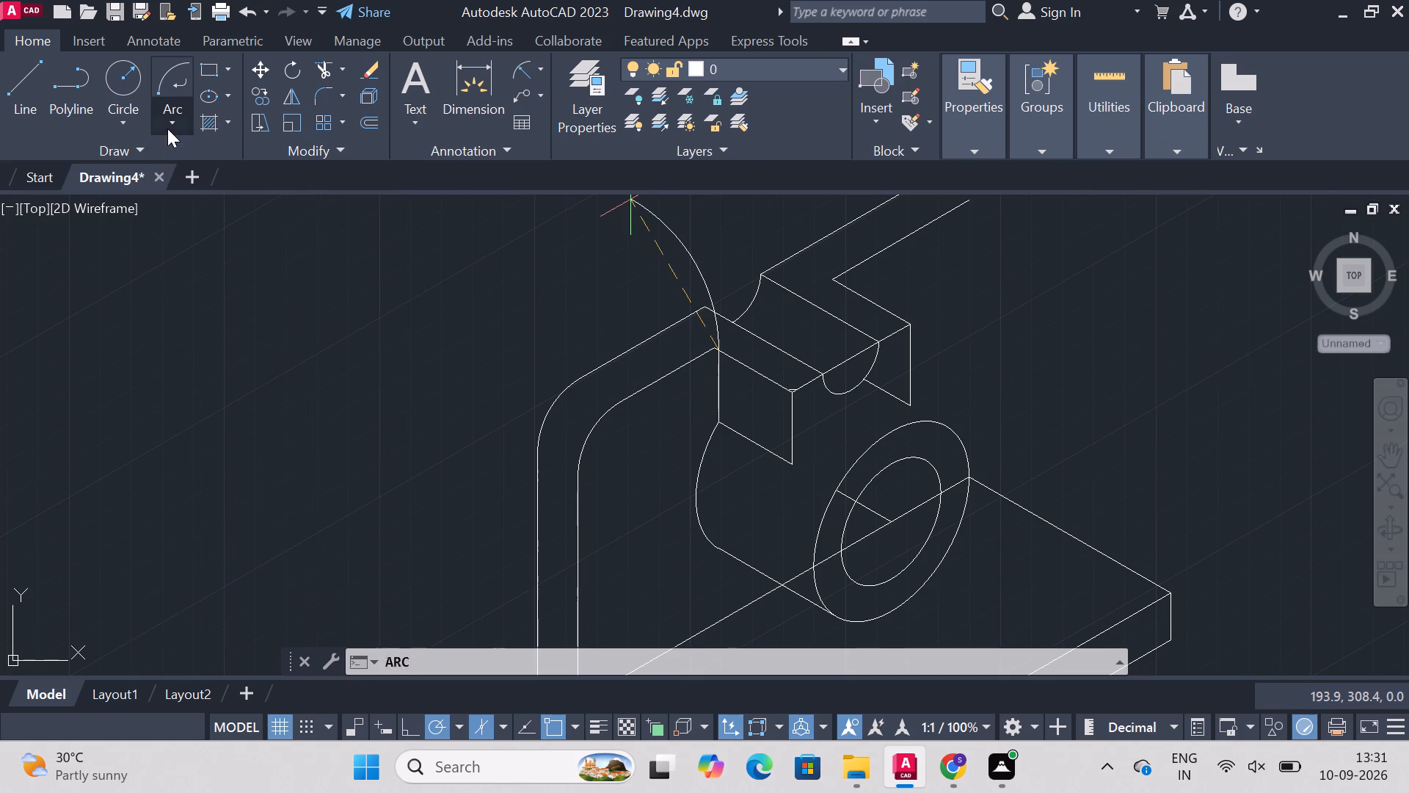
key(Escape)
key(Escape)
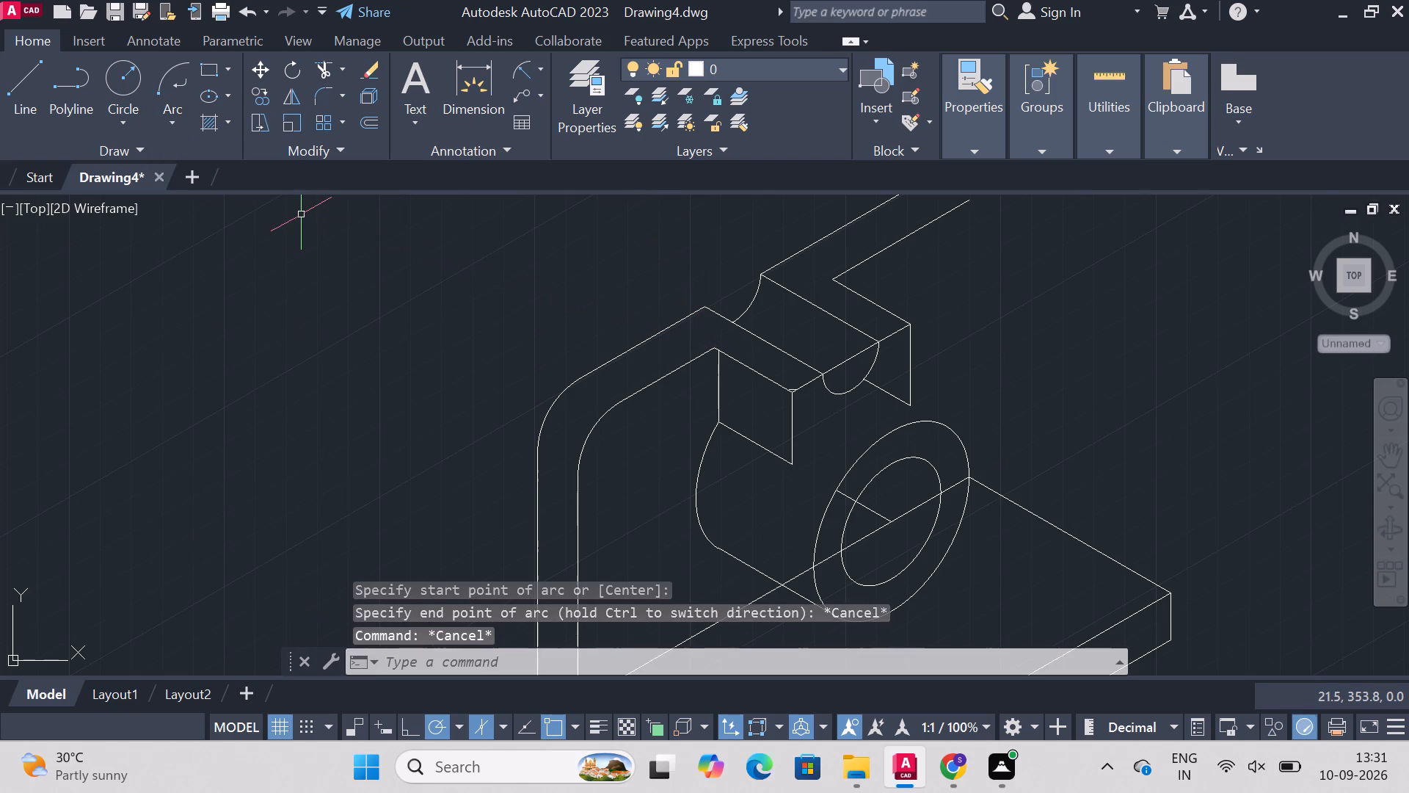
Trim away the boss centre line's two remaining pieces, from the front outer circle to the bore and inside the bore.
text(trim)
key(Return)
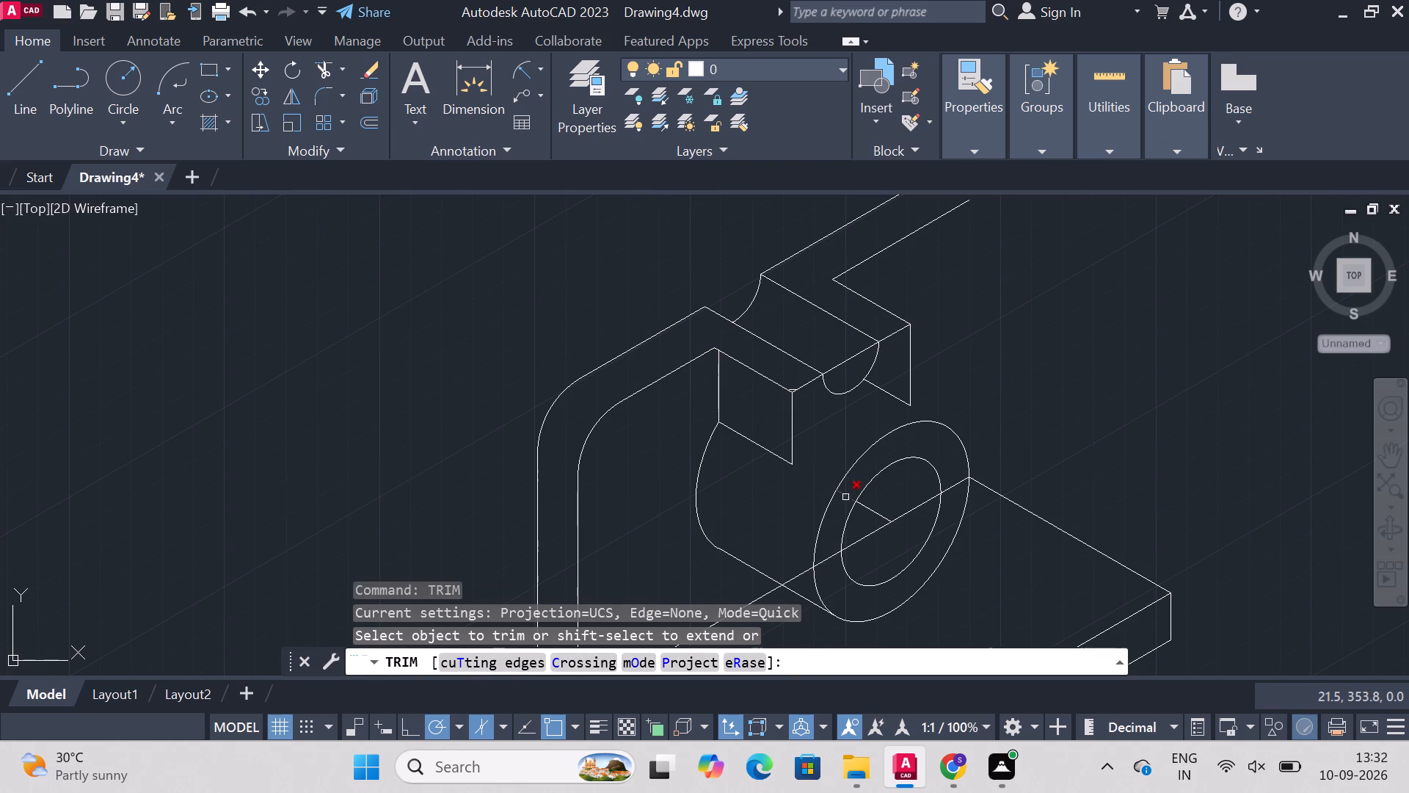
click(845, 495)
click(877, 512)
key(Escape)
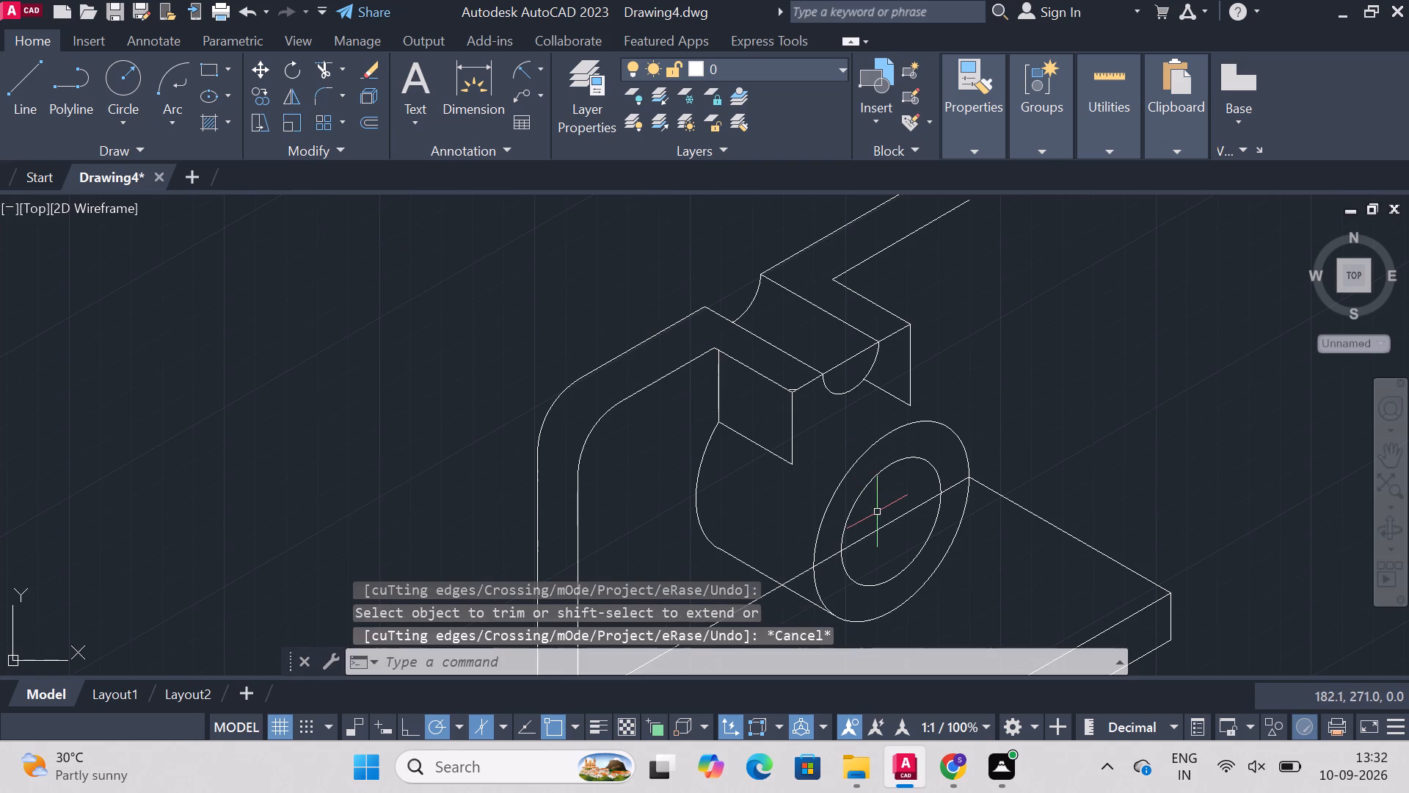
key(Escape)
Trim the wall-to-base edge where it crosses the boss's front face, inside the bore and on both sides of the ring.
text(tr)
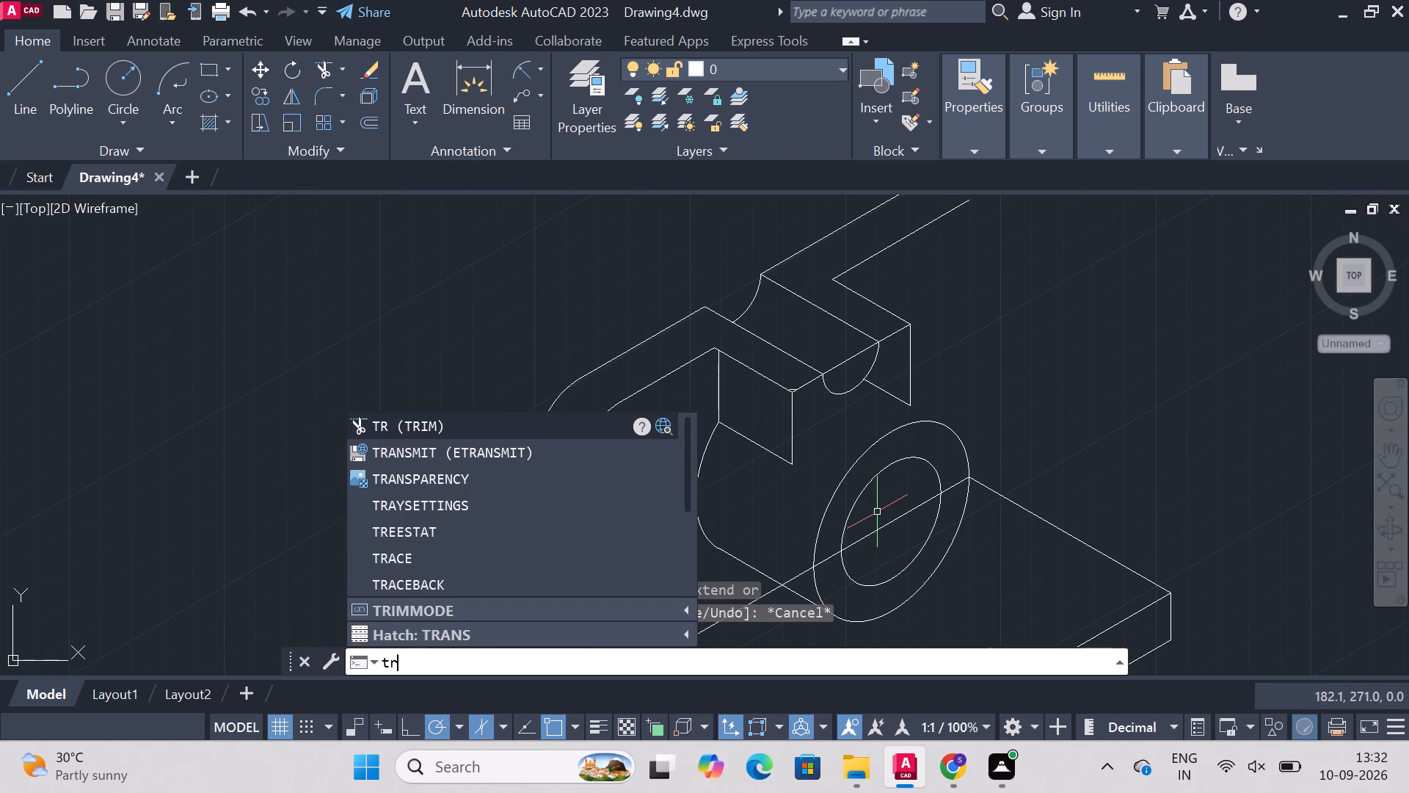
text(im)
key(Return)
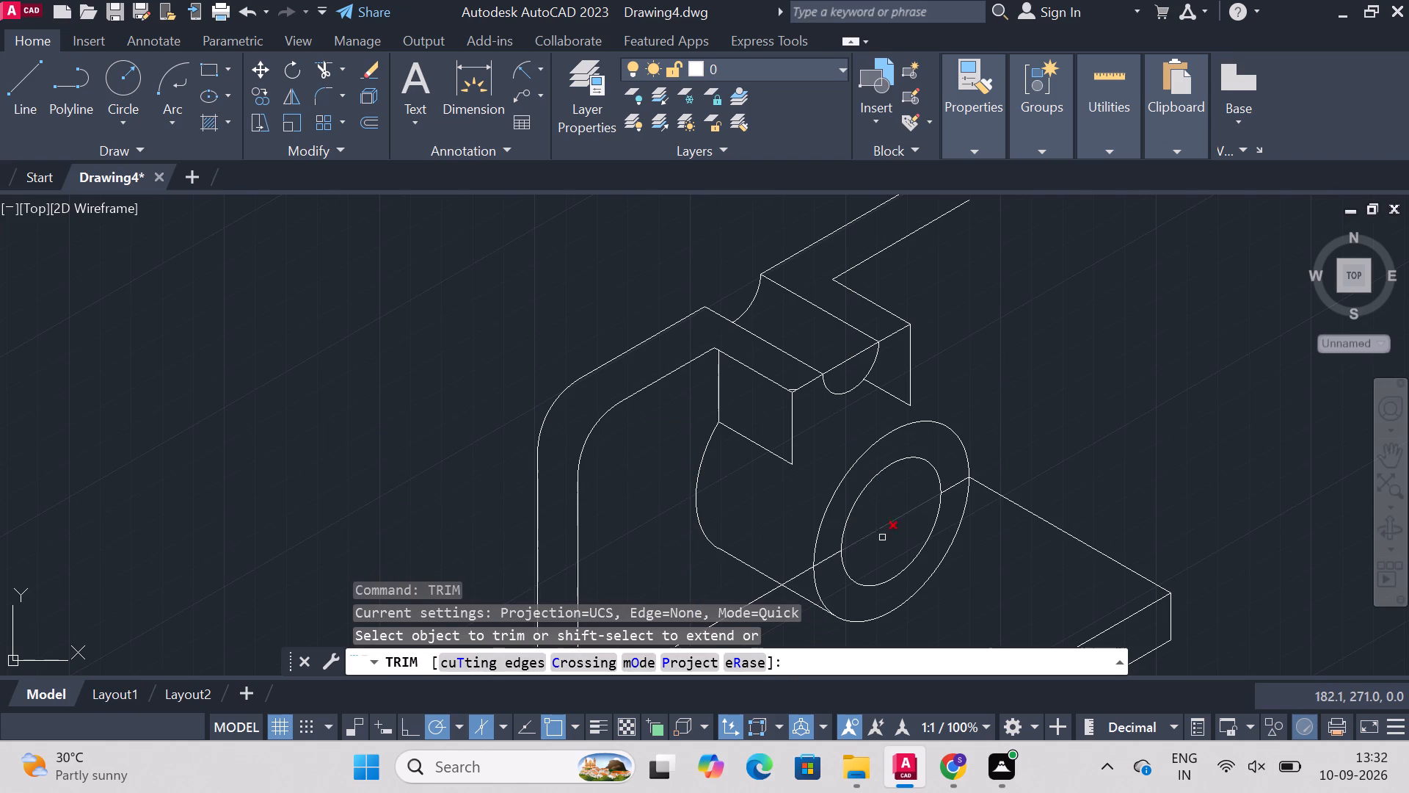
click(881, 532)
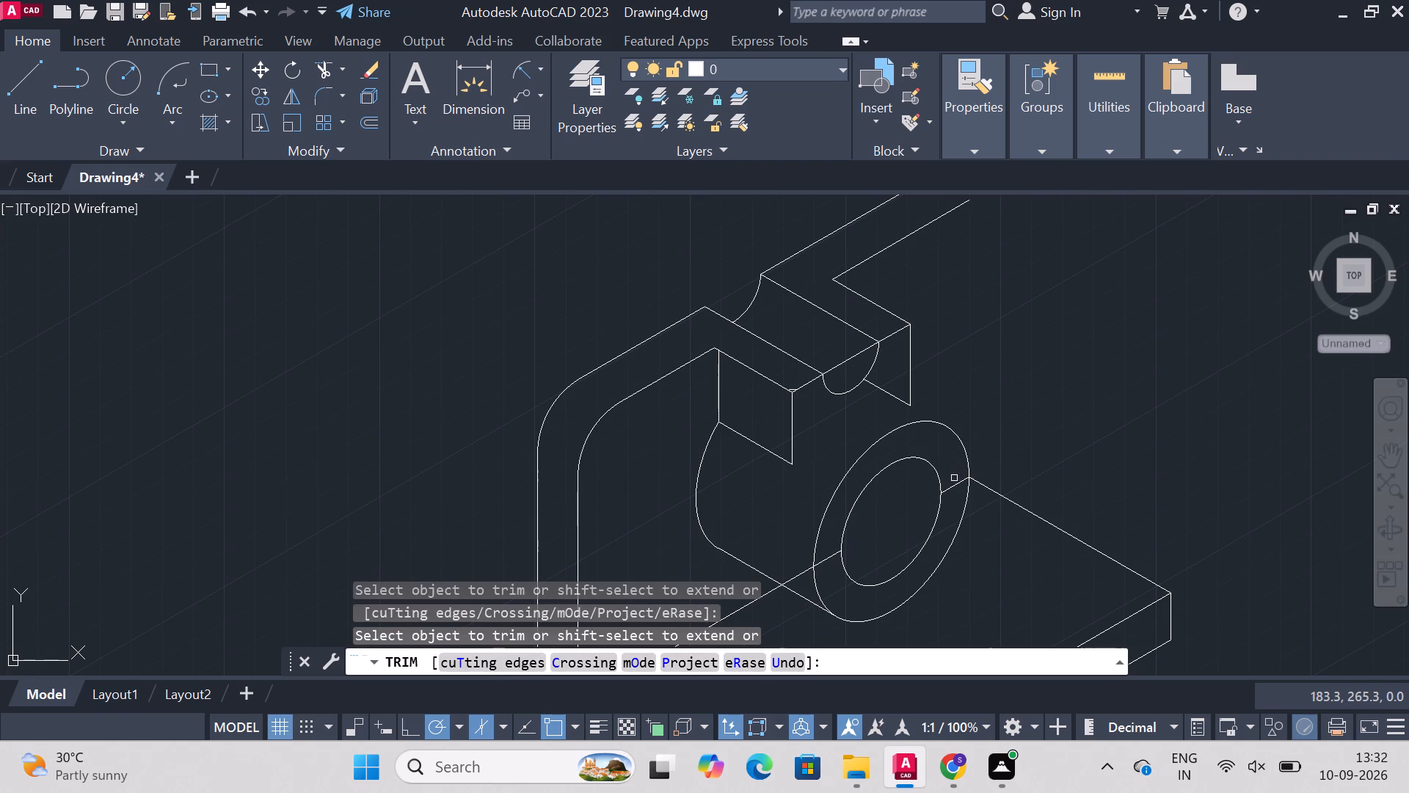
click(958, 485)
click(831, 558)
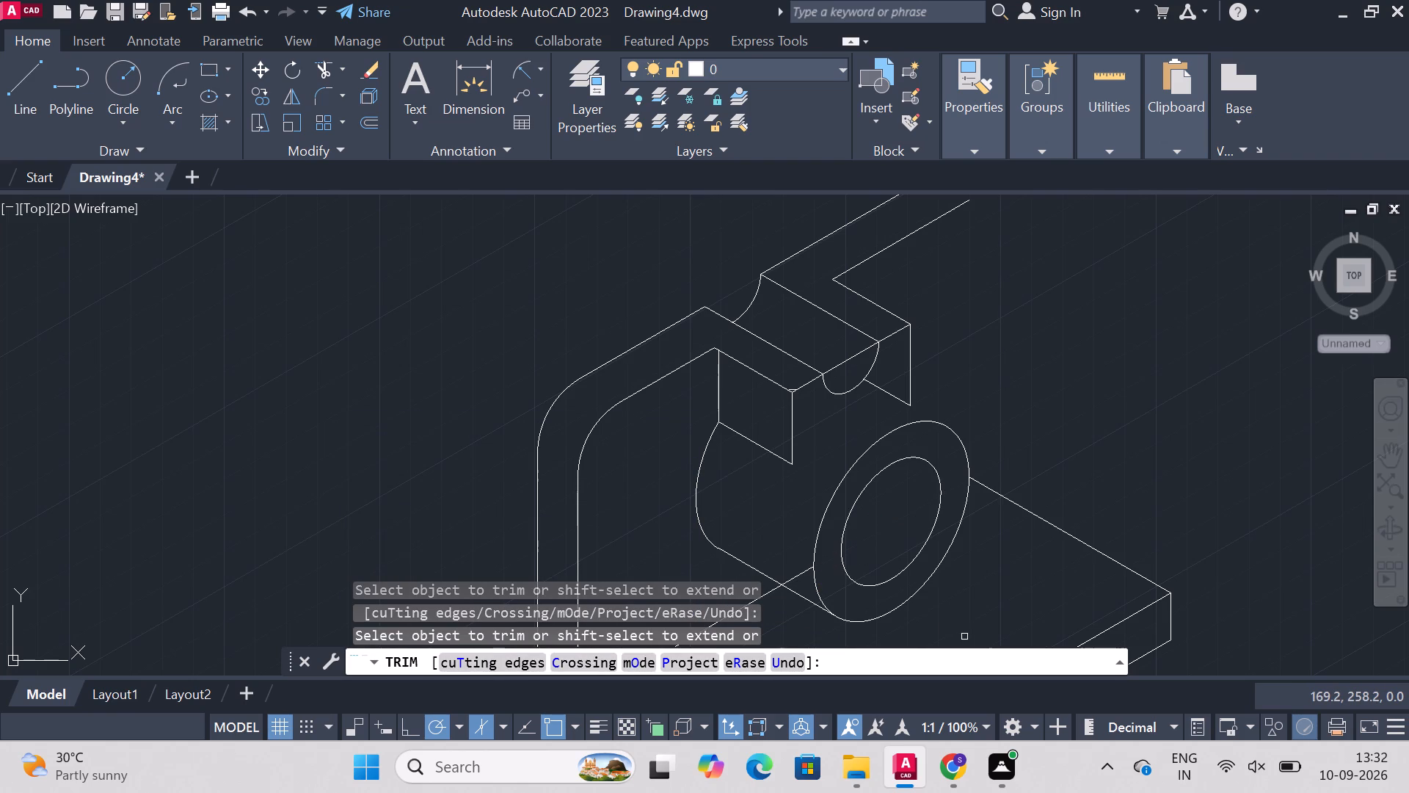
key(Escape)
key(Escape)
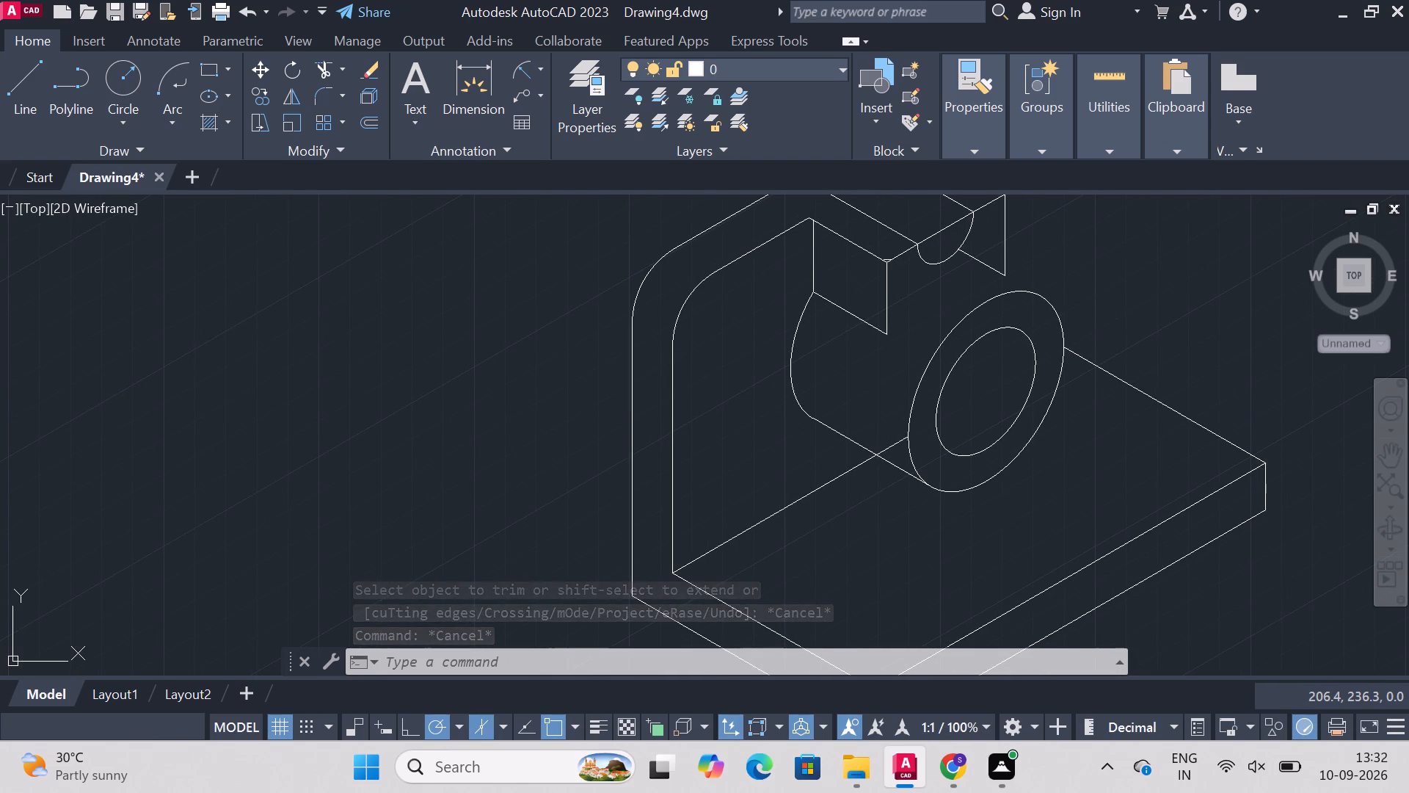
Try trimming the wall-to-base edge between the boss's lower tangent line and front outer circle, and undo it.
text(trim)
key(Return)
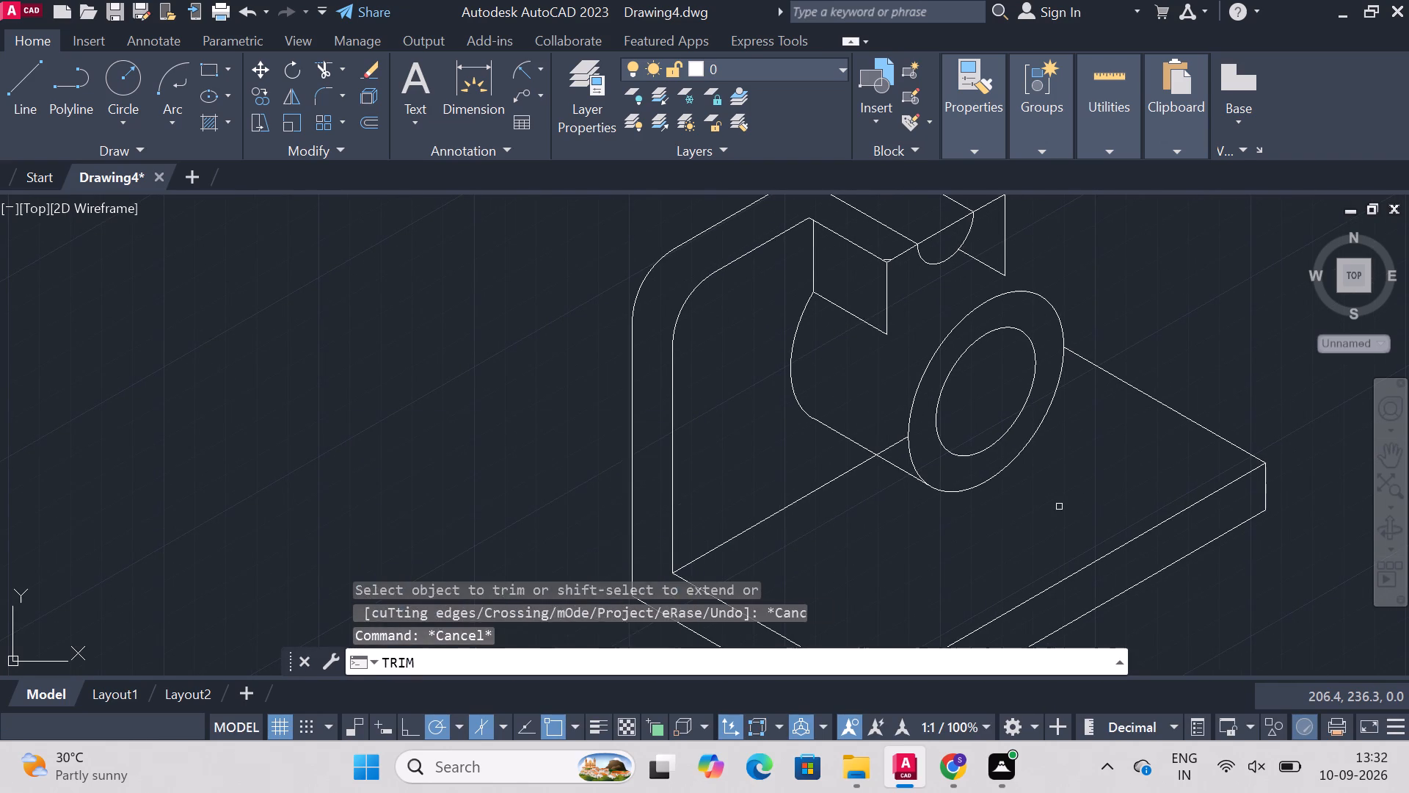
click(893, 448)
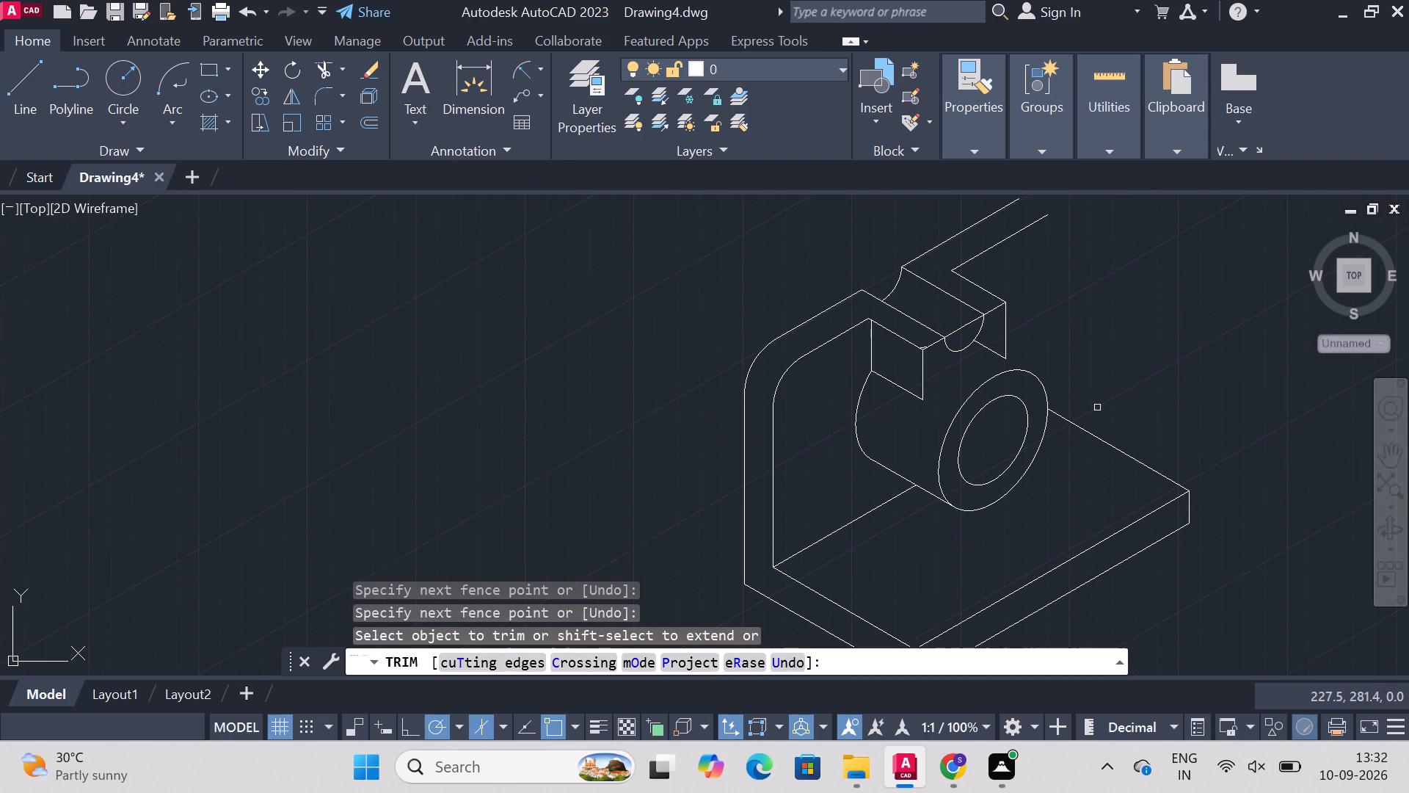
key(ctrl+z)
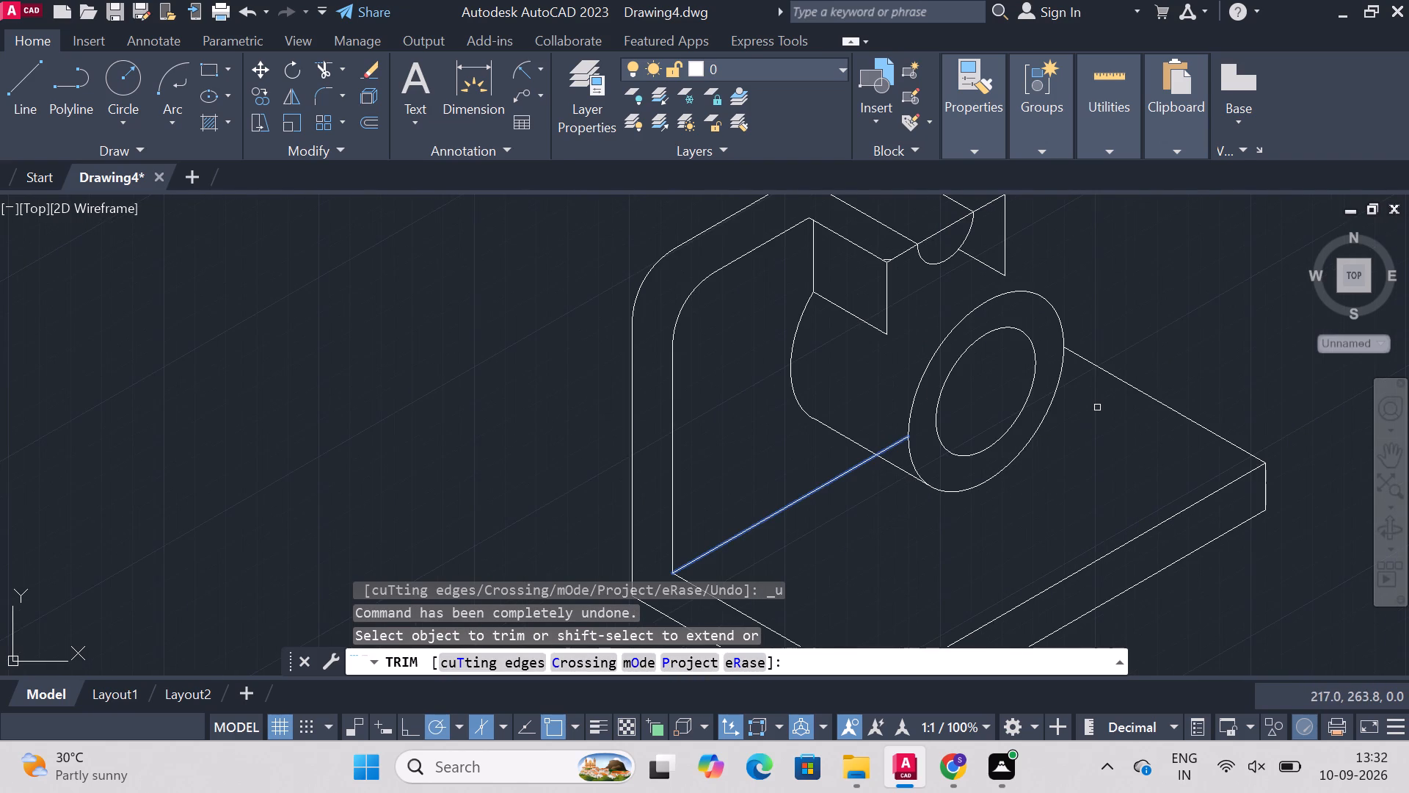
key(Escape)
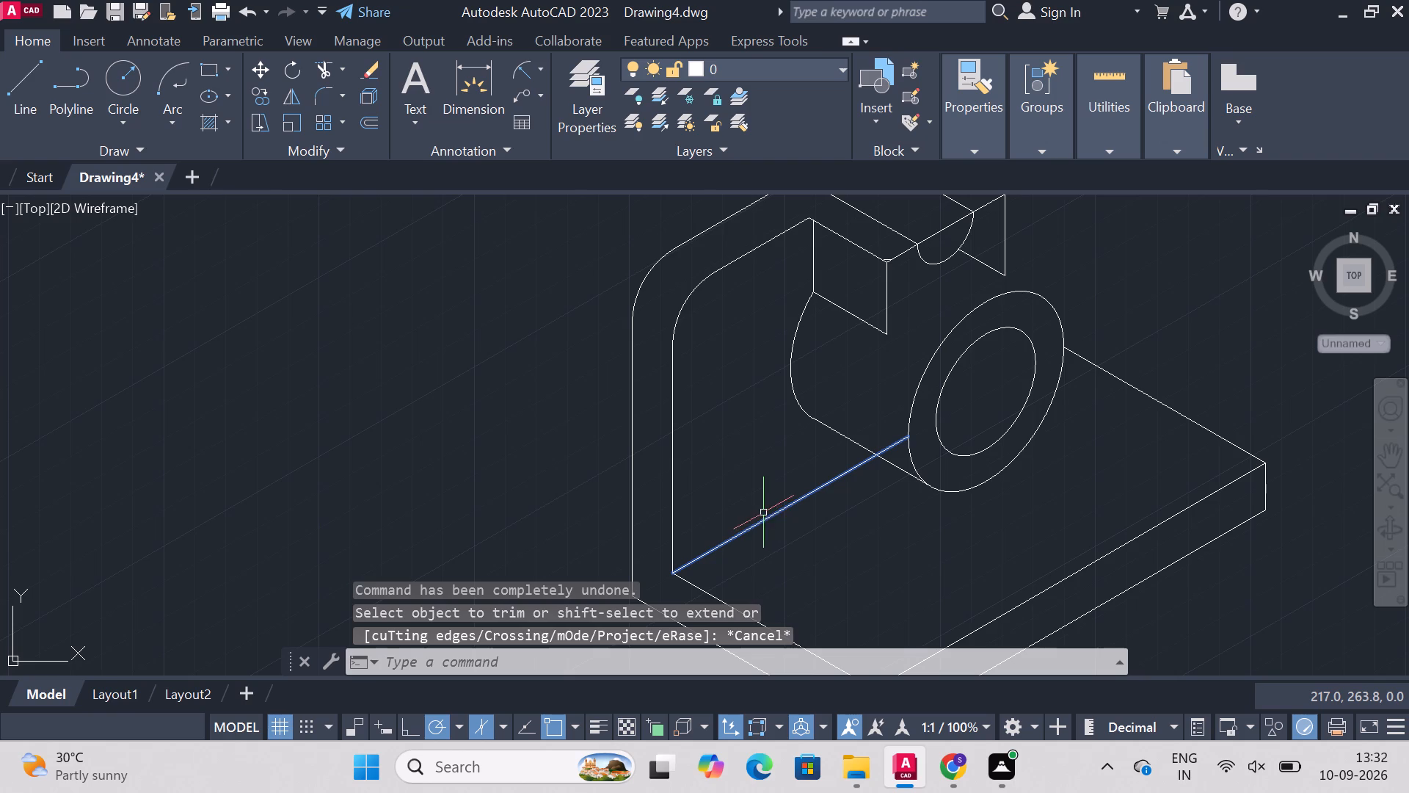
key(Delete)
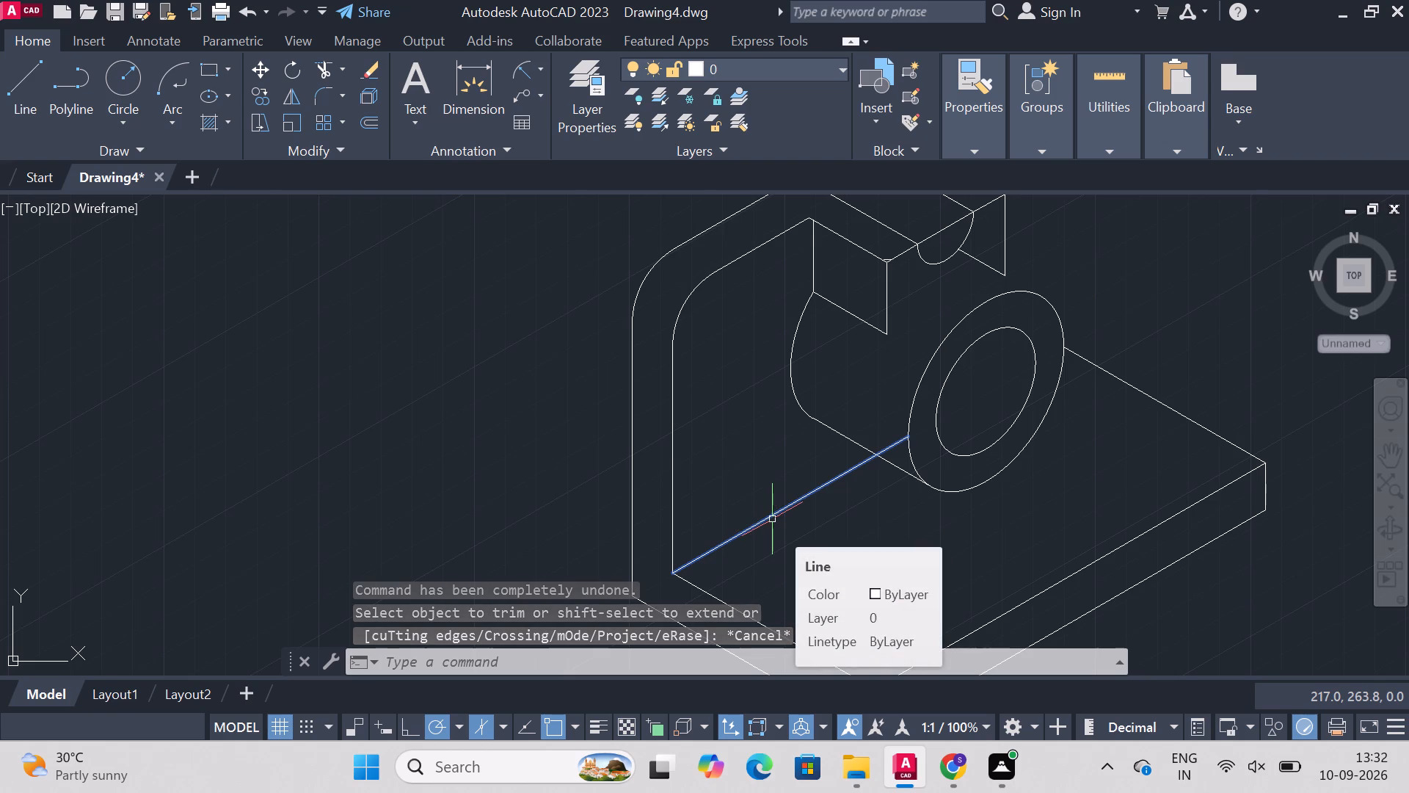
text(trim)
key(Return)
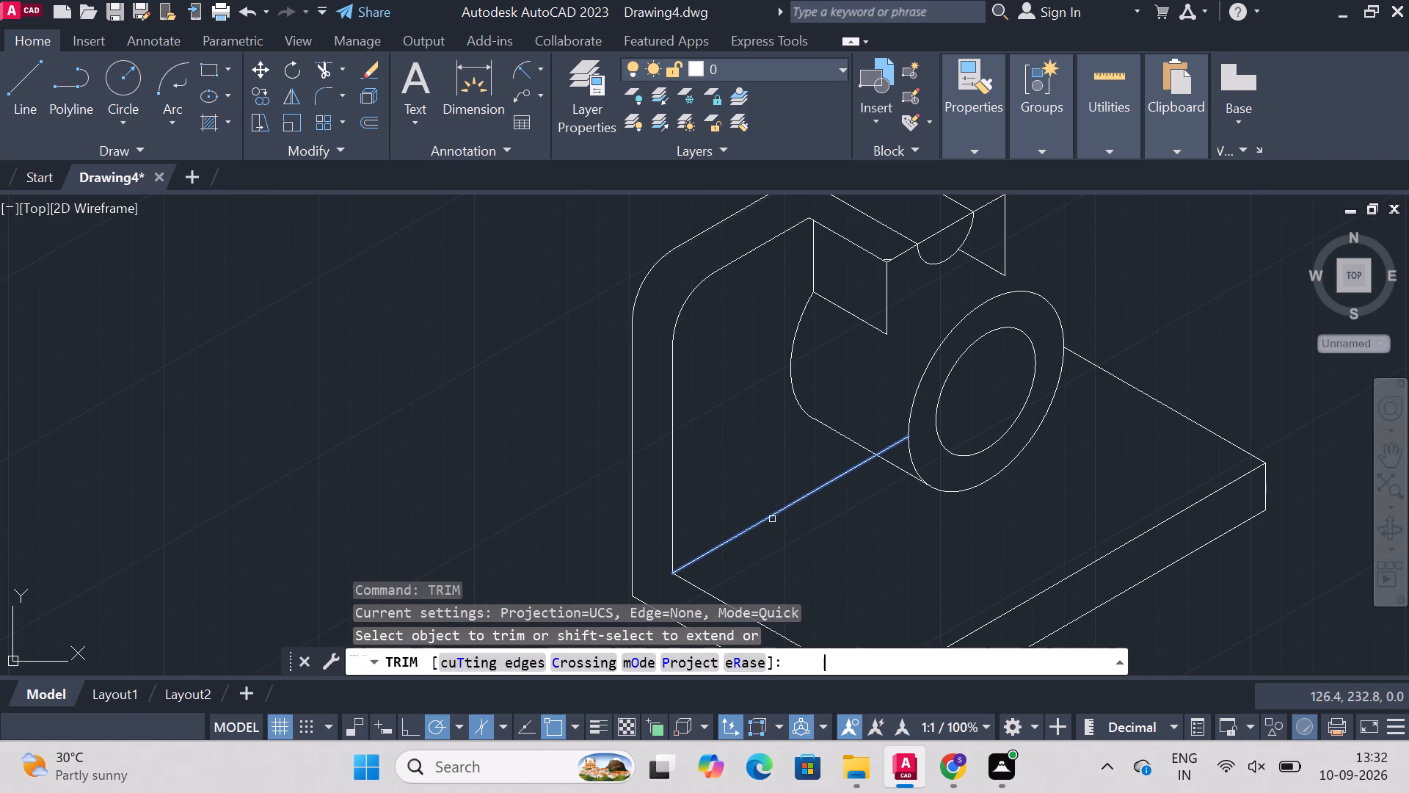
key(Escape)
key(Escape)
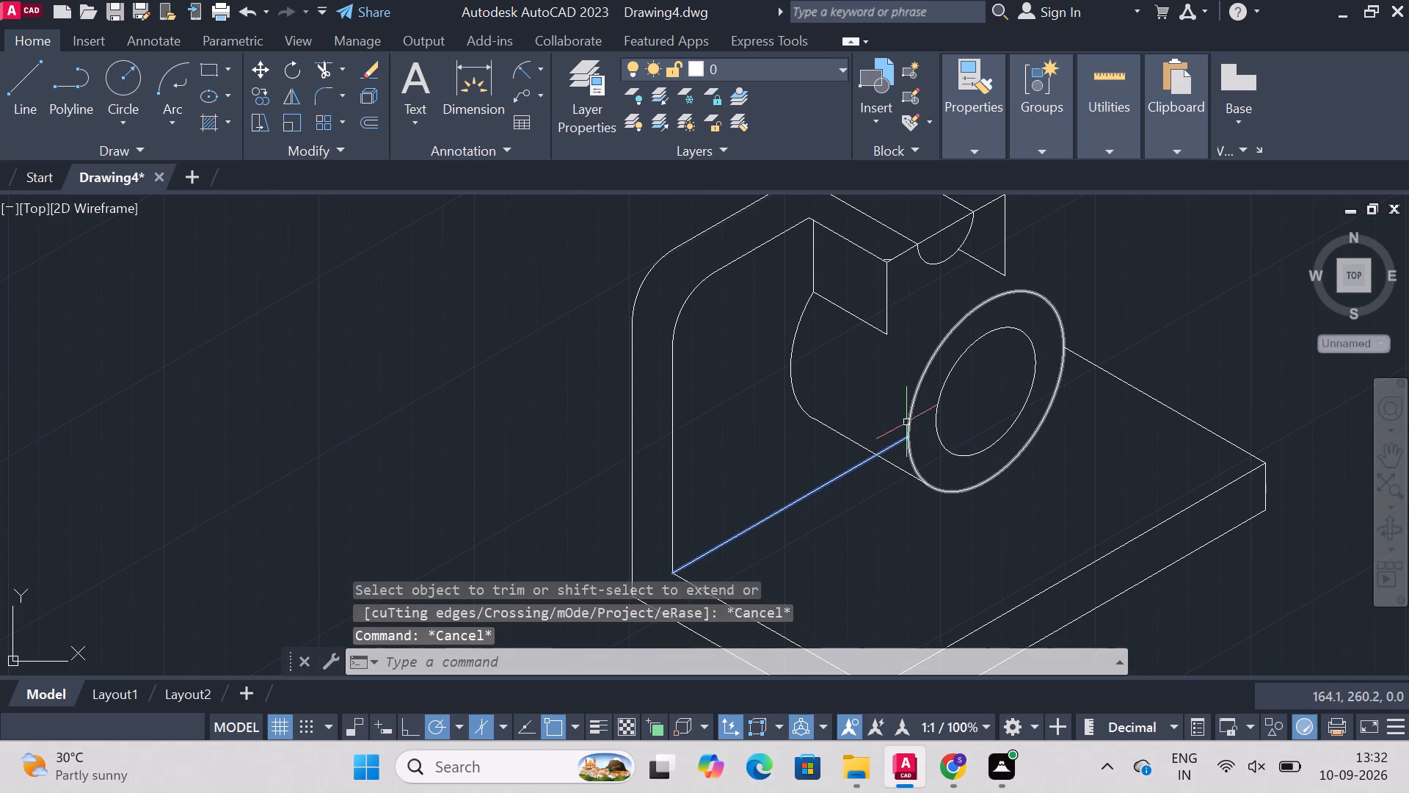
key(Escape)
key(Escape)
Trim the wall-to-base edge behind the boss, and remove its remaining length between the boss and the wall's inner bottom corner.
text(tro)
key(BackSpace)
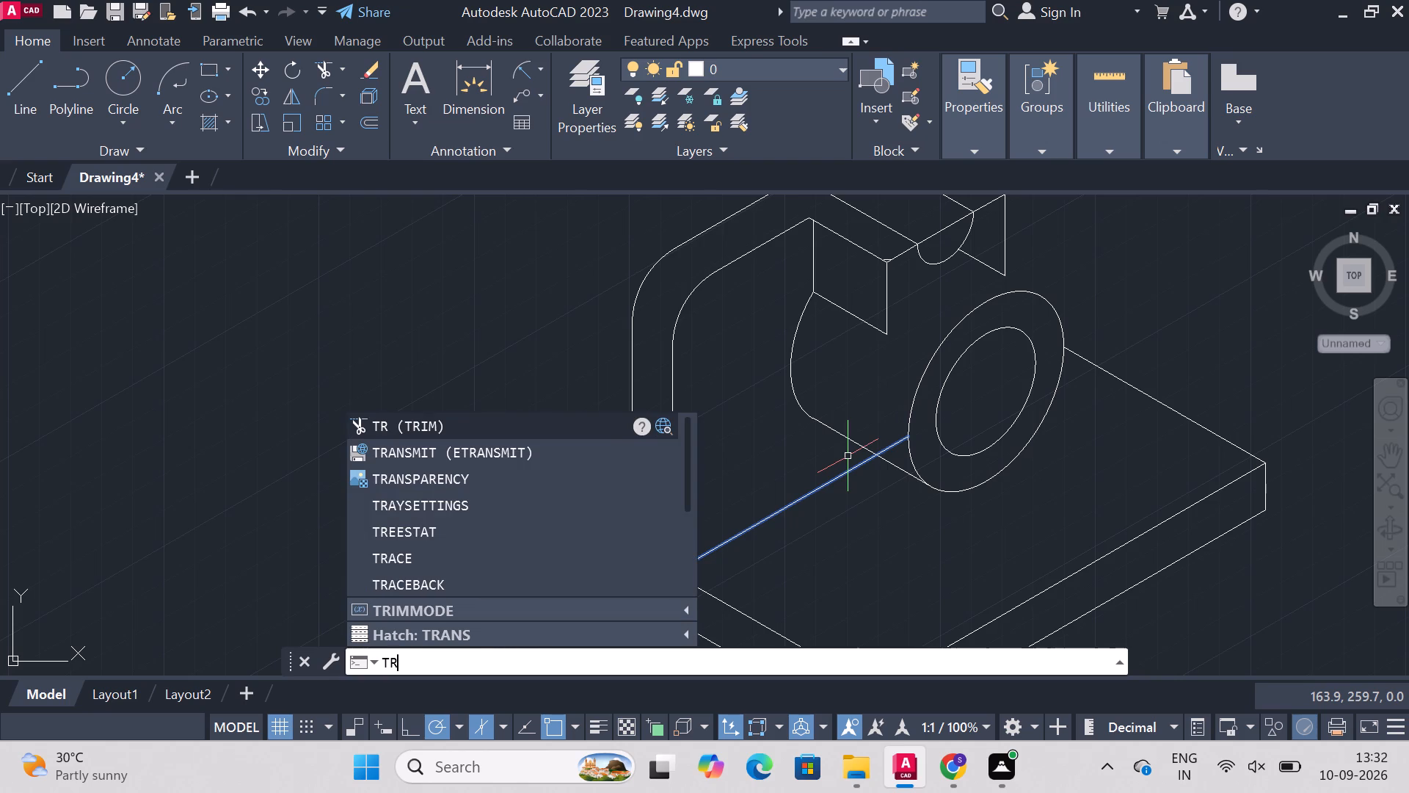
text(im)
key(Return)
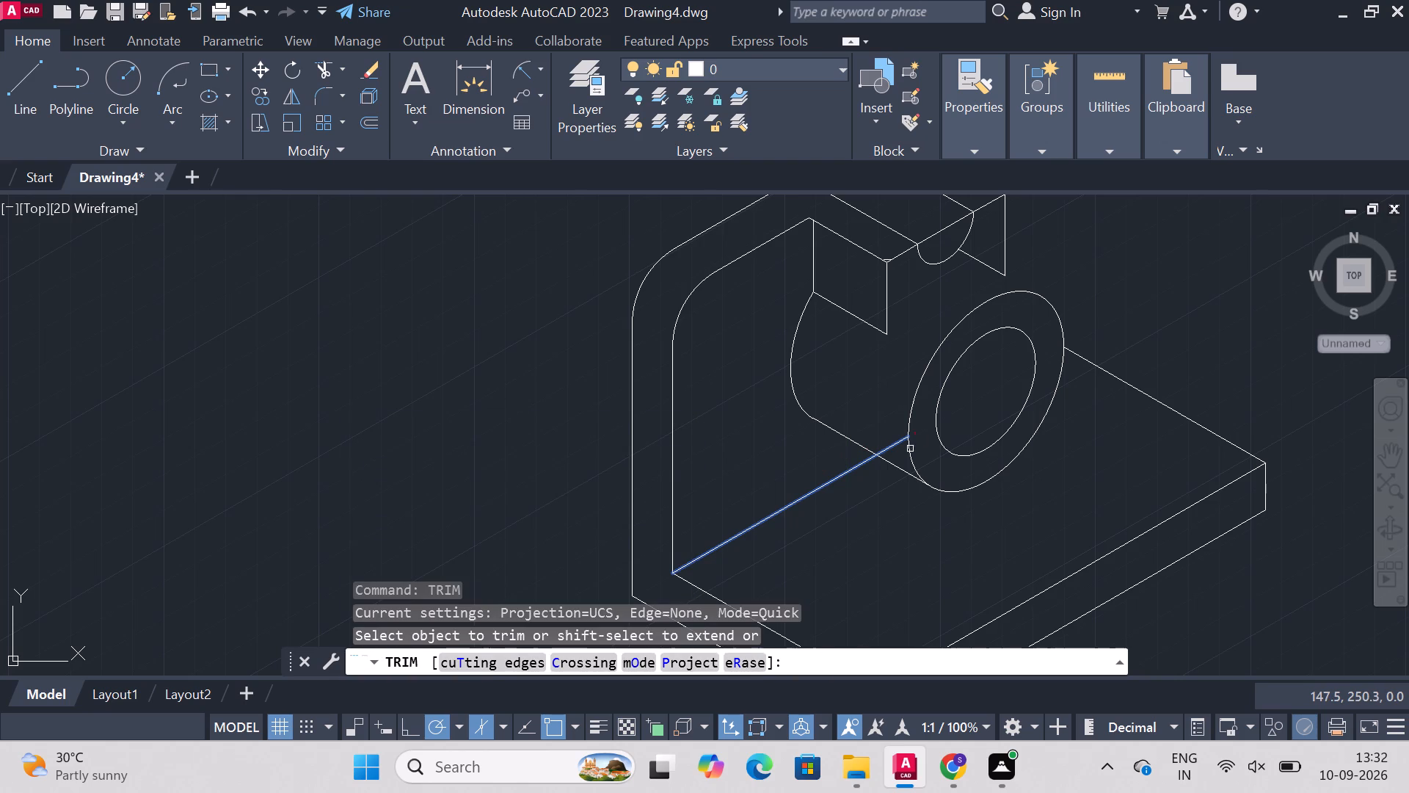
double_click(889, 440)
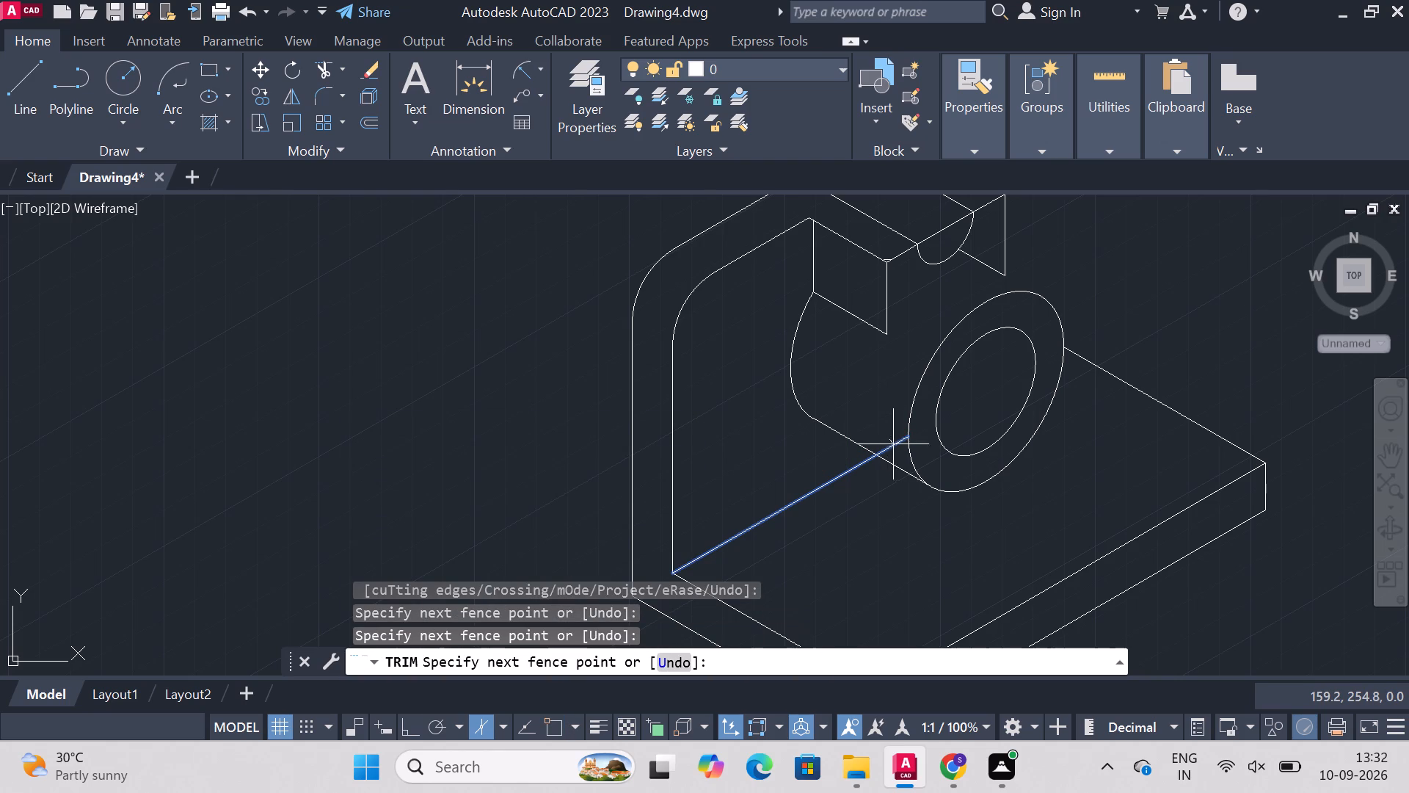
click(895, 449)
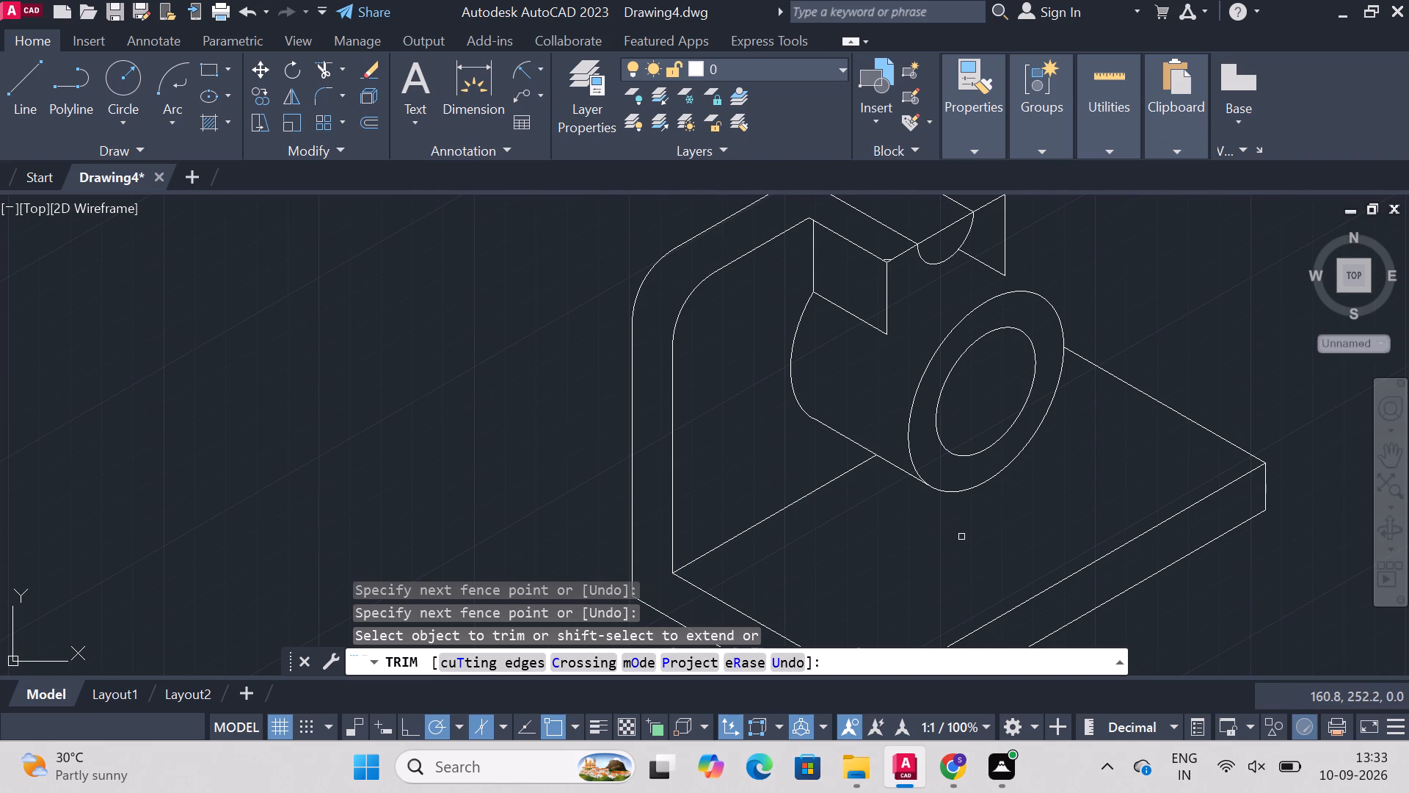
click(835, 479)
key(Escape)
key(Escape)
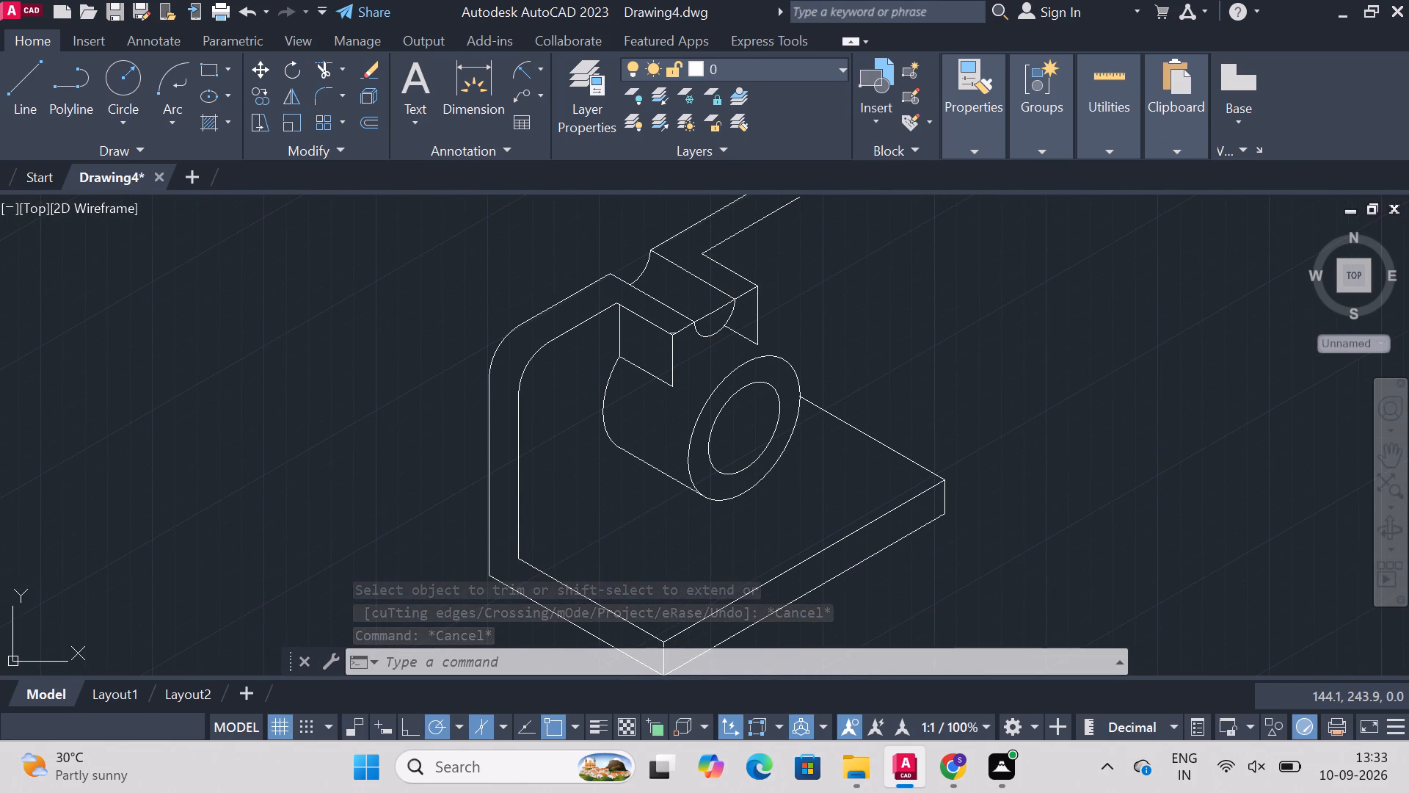
Trim the top feature's front edge across the groove opening.
text(trim)
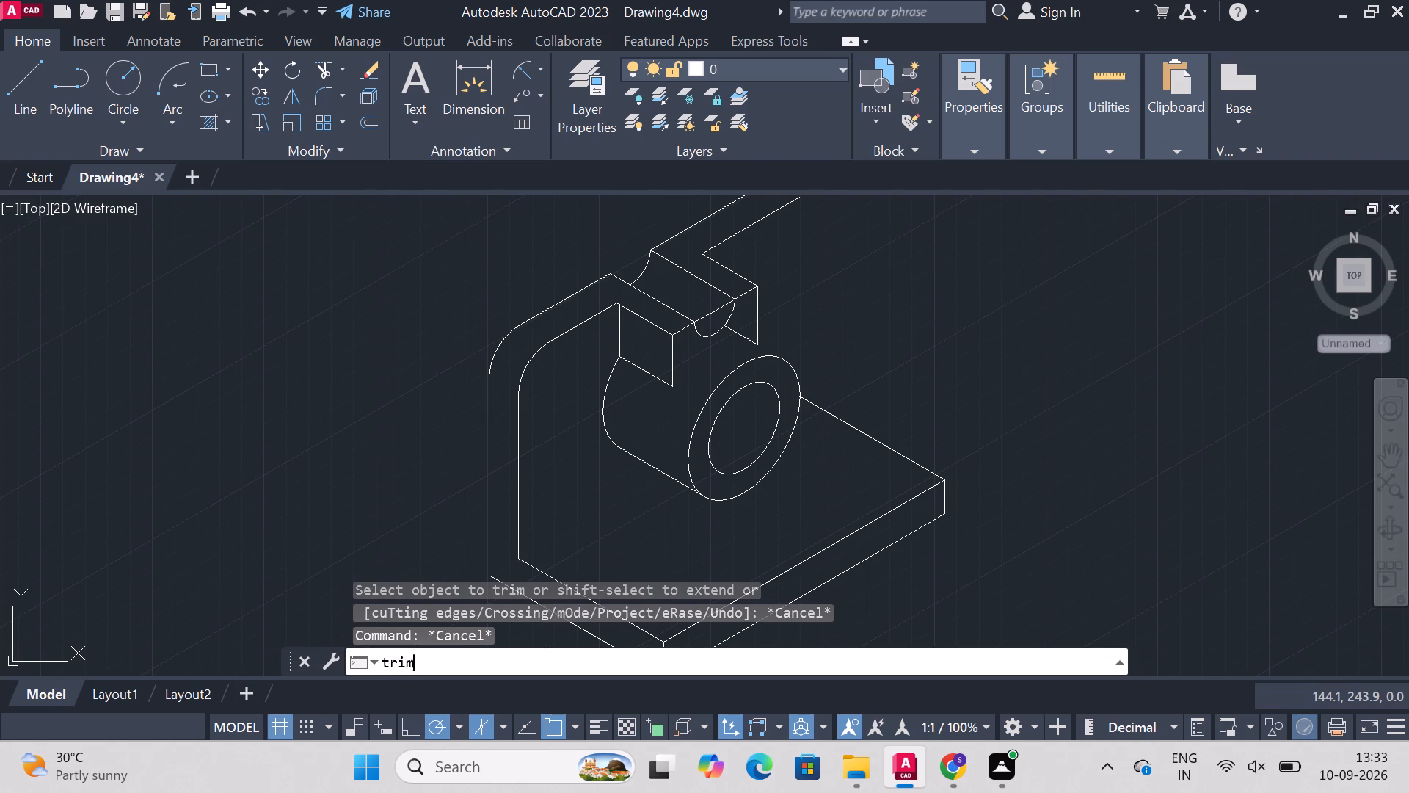
key(Return)
click(710, 315)
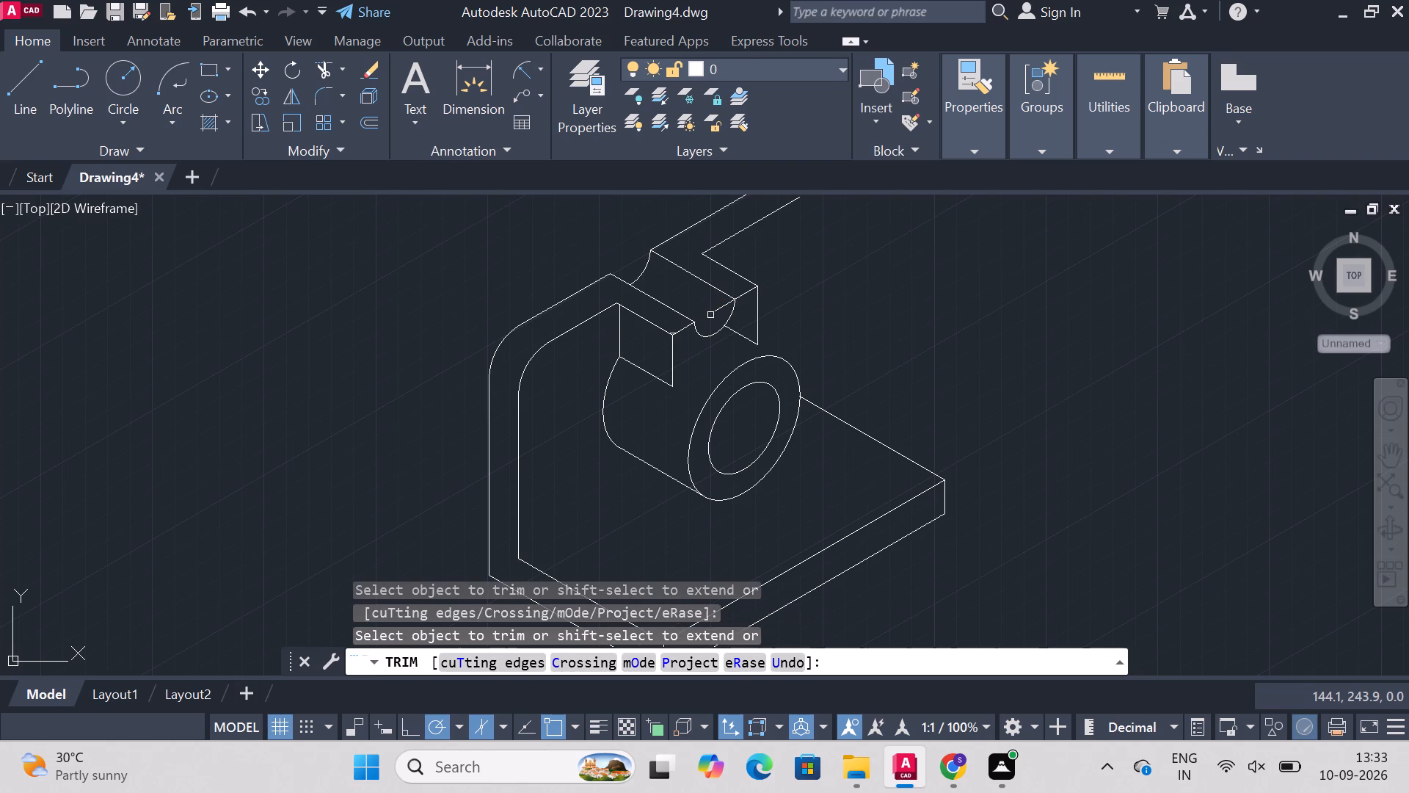
Trim the remaining piece of the top feature's front edge inside the groove opening.
click(721, 309)
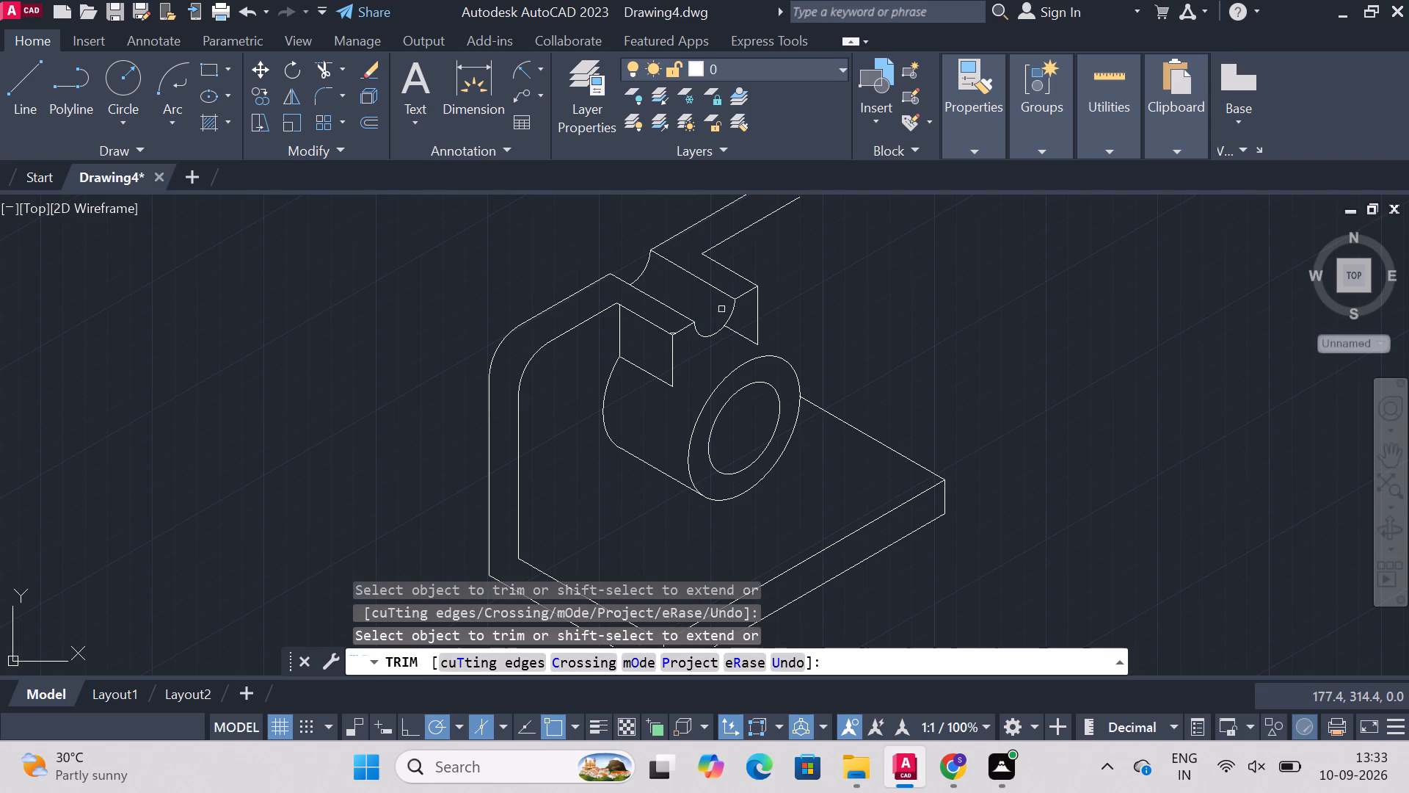
key(Escape)
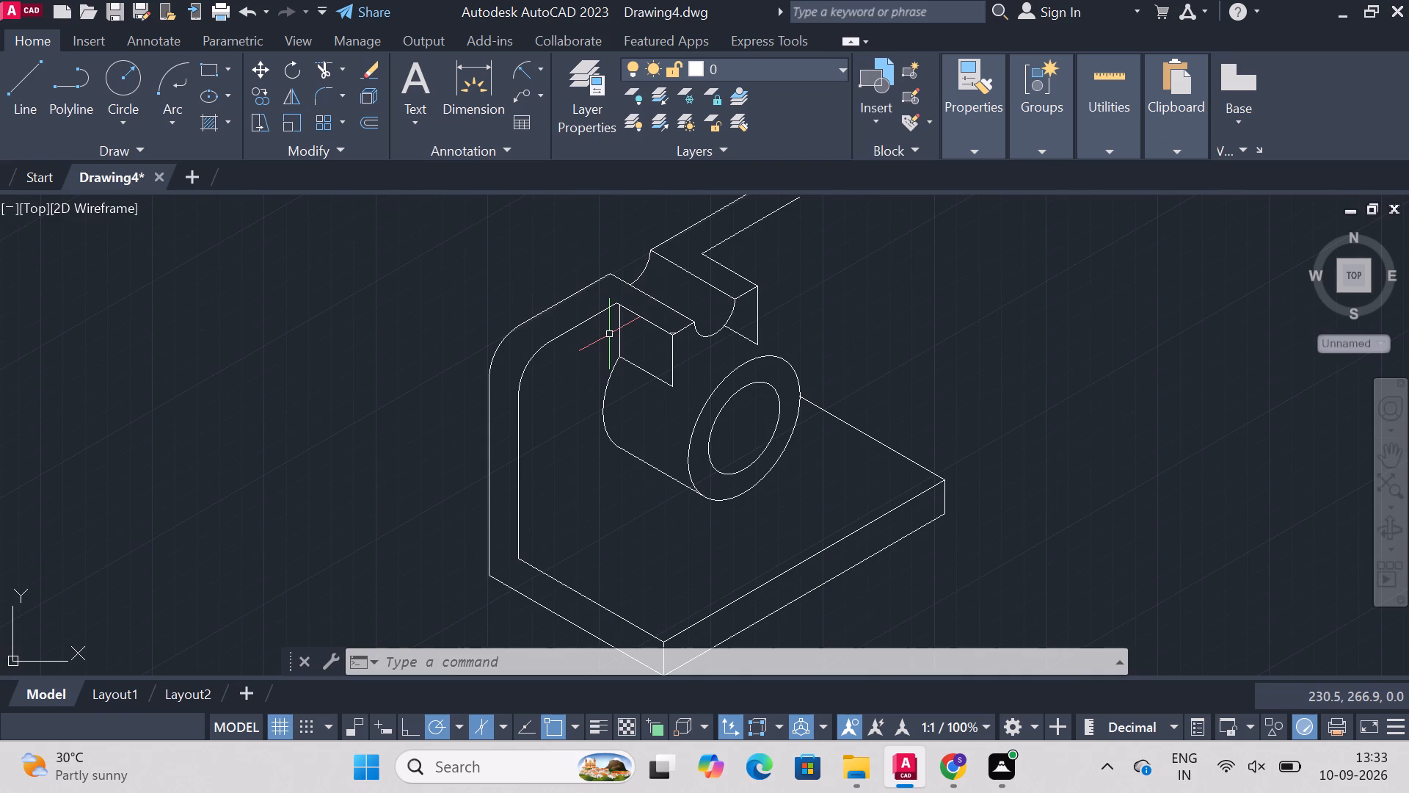
Trim away the small stray arc at the upper front corner of the top feature's block, beside the groove.
ctrl+scroll(609, 334, up, 4)
scroll(609, 334, up, 1)
scroll(609, 334, down, 1)
scroll(609, 334, up, 2)
scroll(609, 334, down, 1)
scroll(609, 334, up, 1)
scroll(609, 334, down, 1)
scroll(609, 334, up, 1)
scroll(609, 334, down, 1)
scroll(609, 334, up, 1)
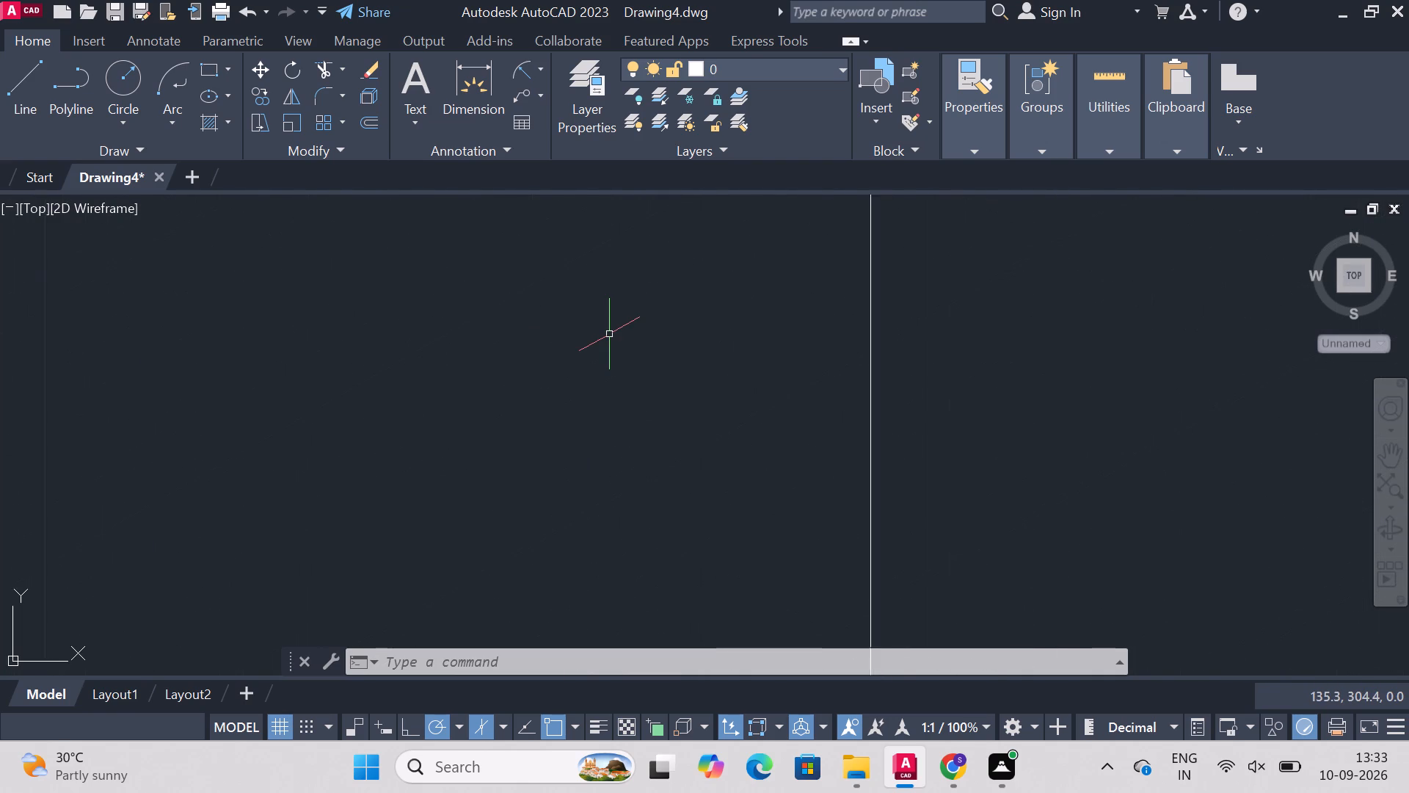
scroll(609, 334, up, 1)
ctrl+scroll(609, 334, down, 6)
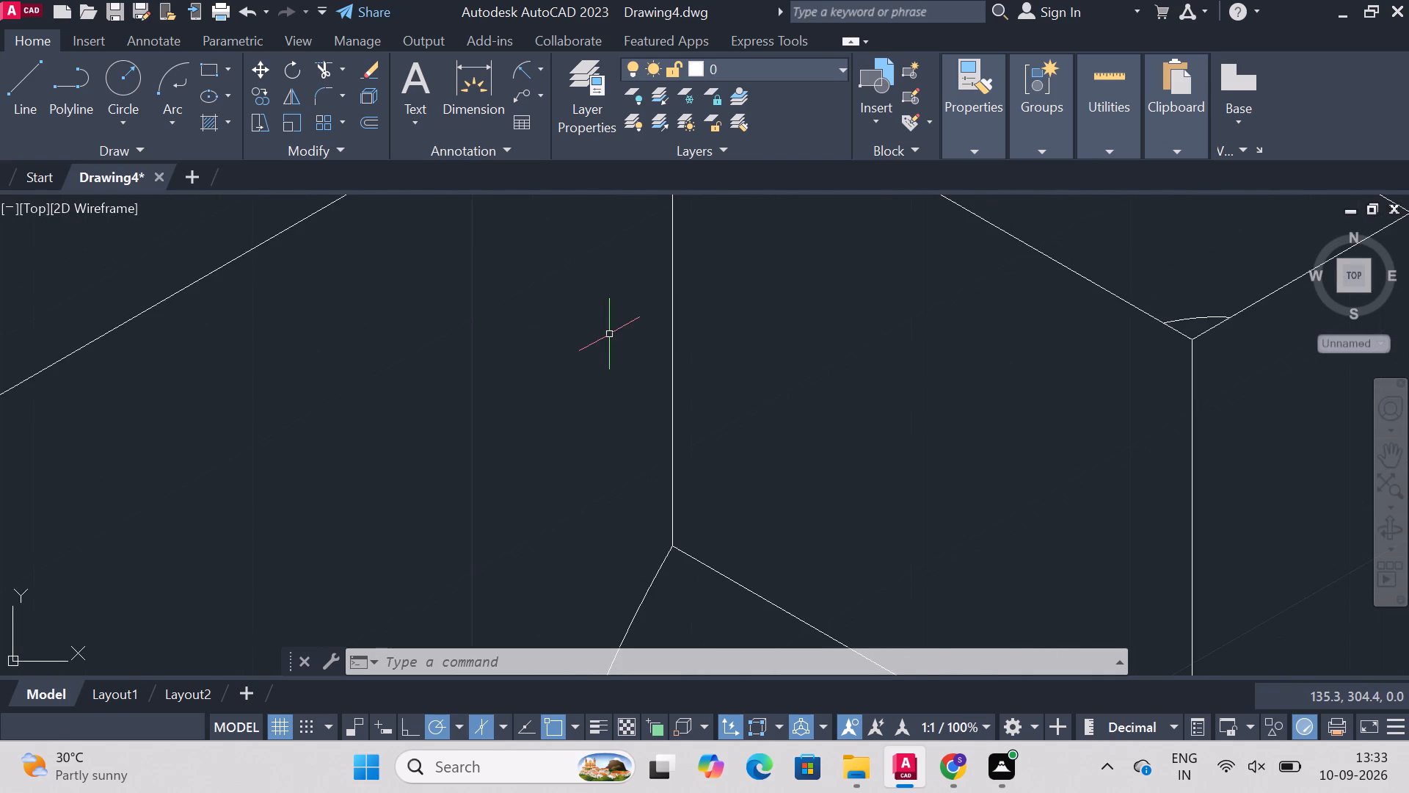
ctrl+scroll(609, 334, down, 2)
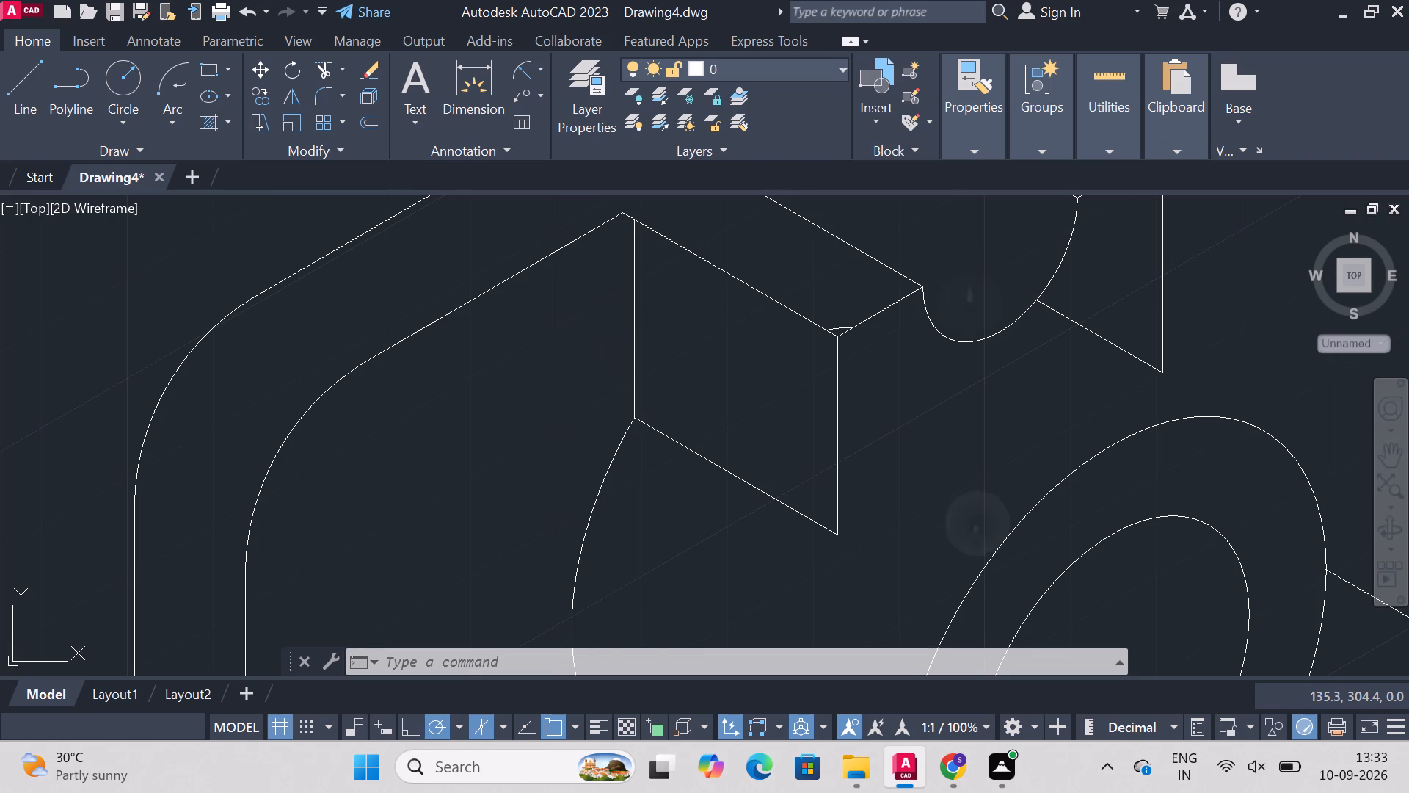
text(trim)
key(Return)
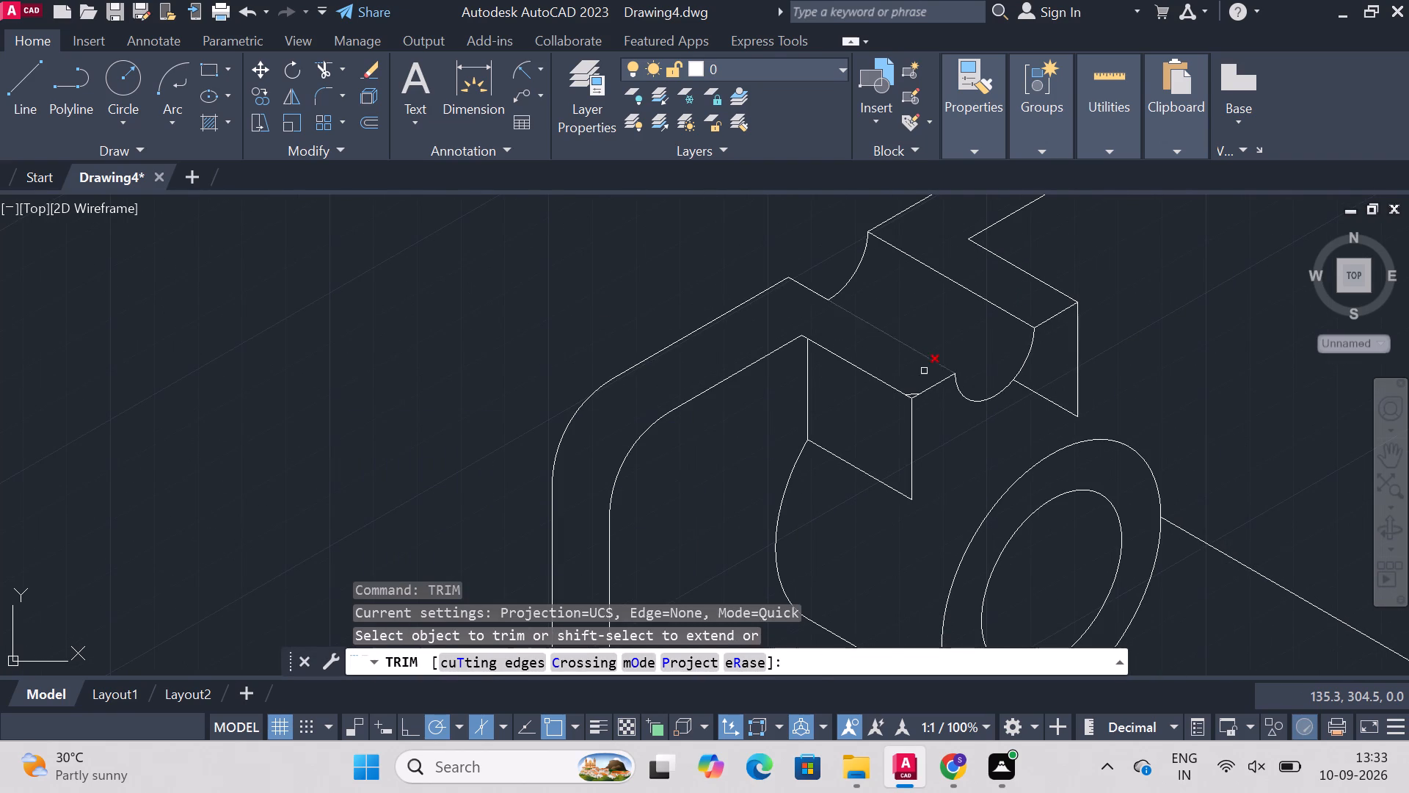
click(914, 390)
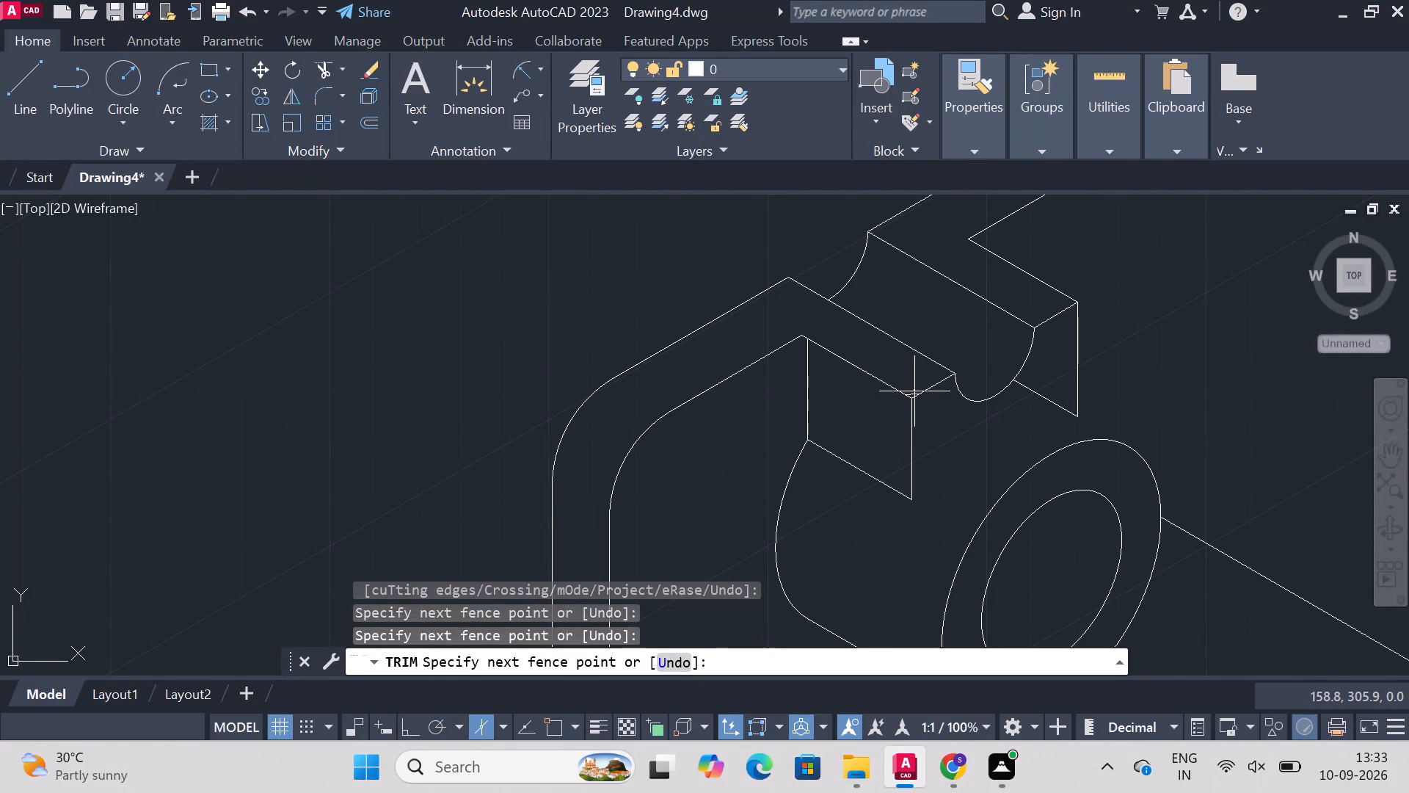
click(913, 396)
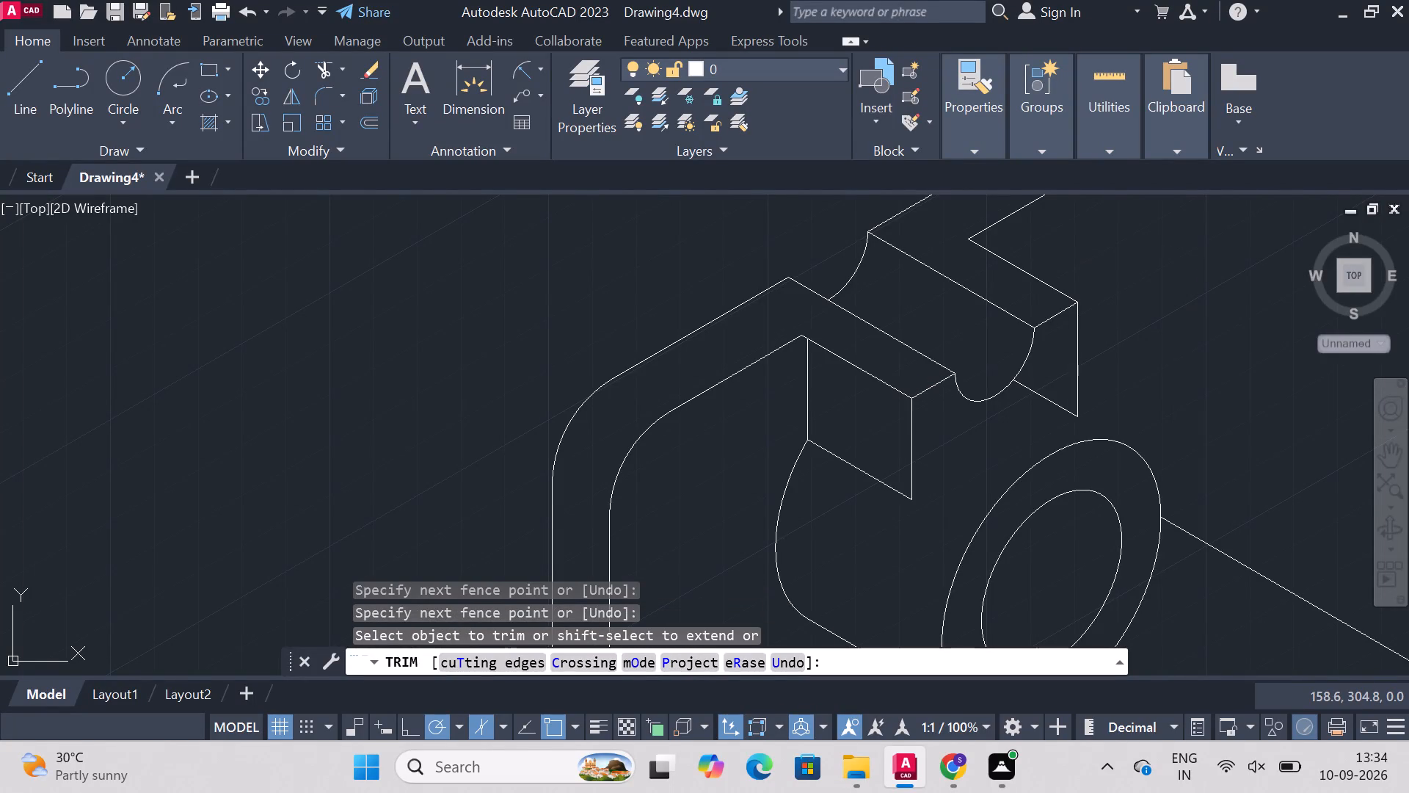
key(Escape)
key(Escape)
key(Escape)
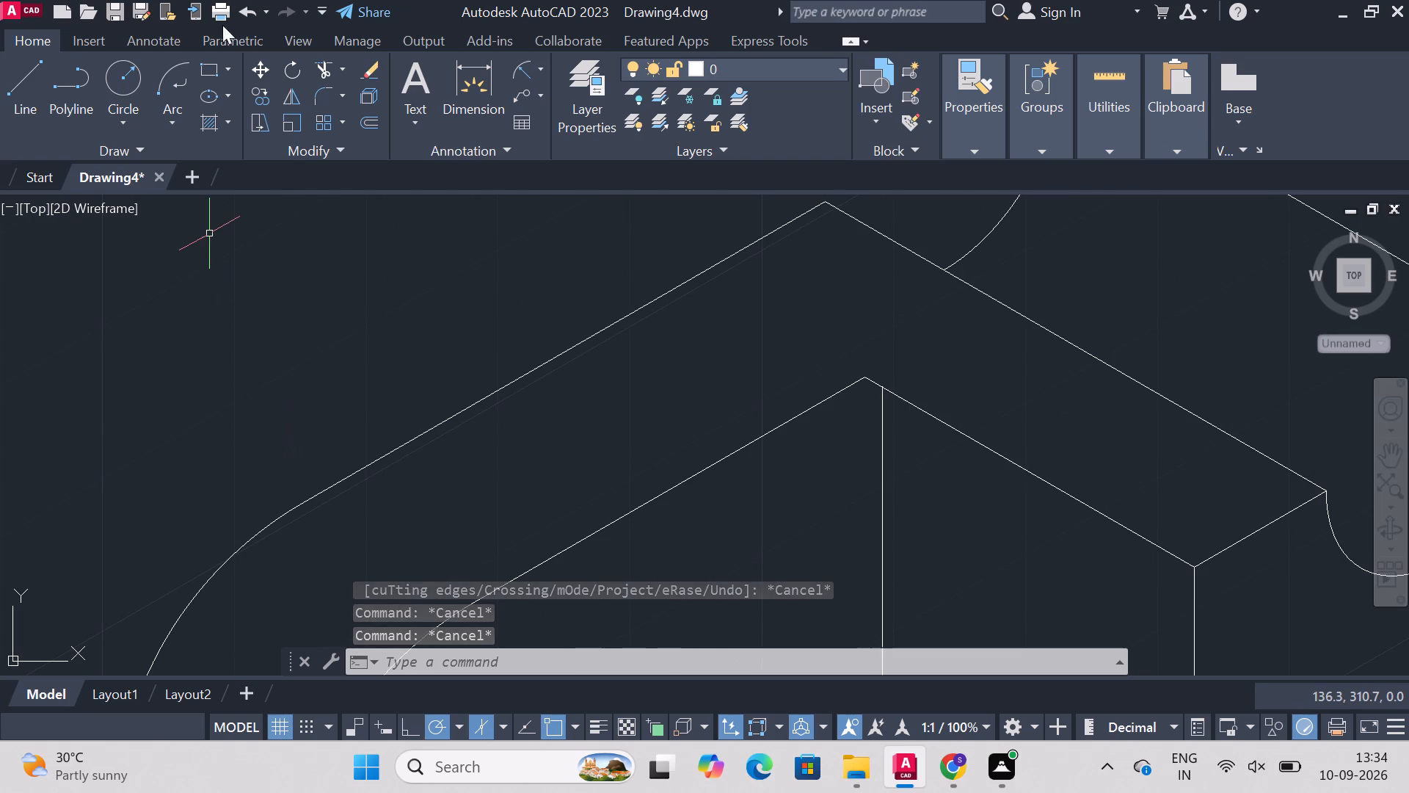
Measure the block's upper edge from the top of its rear vertical edge to its front corner.
click(489, 76)
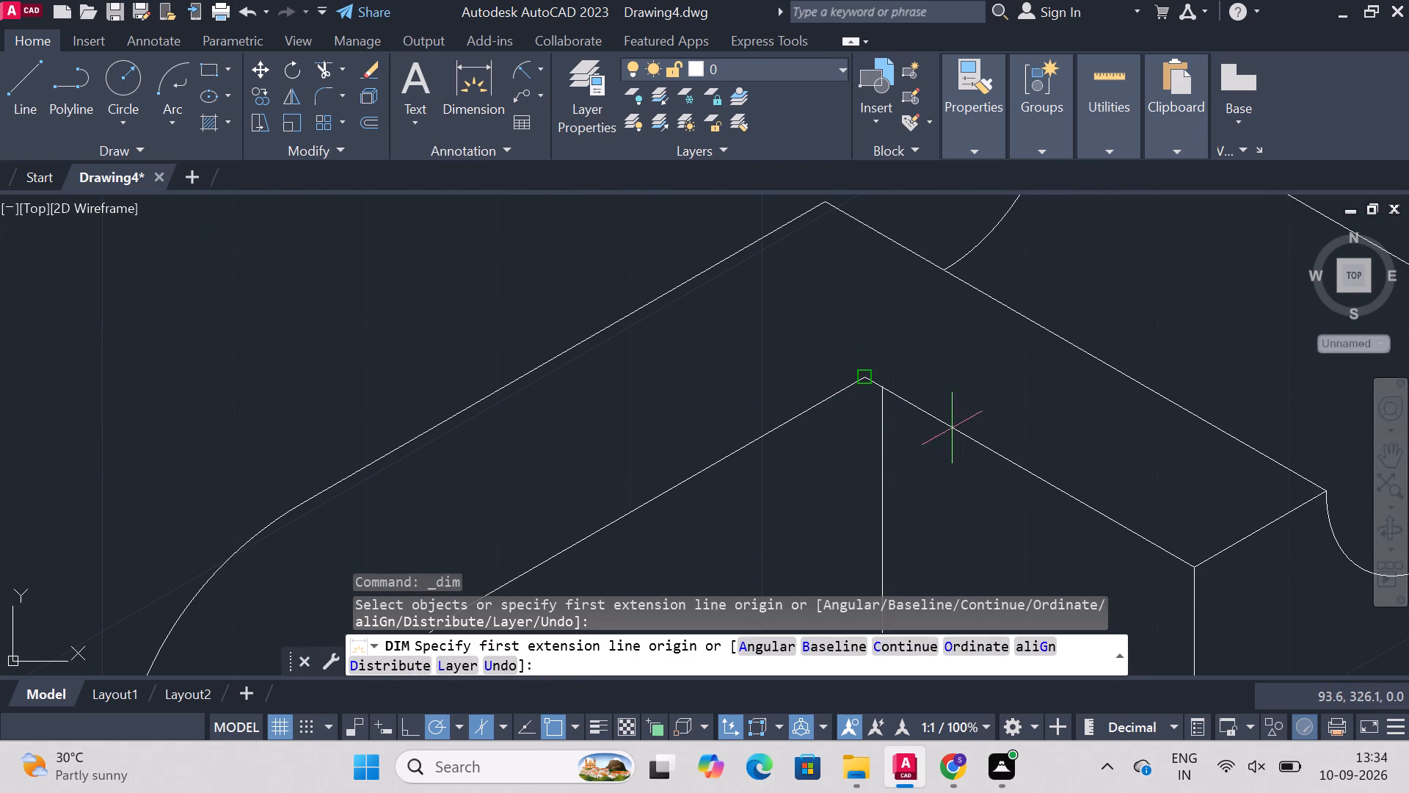
click(885, 393)
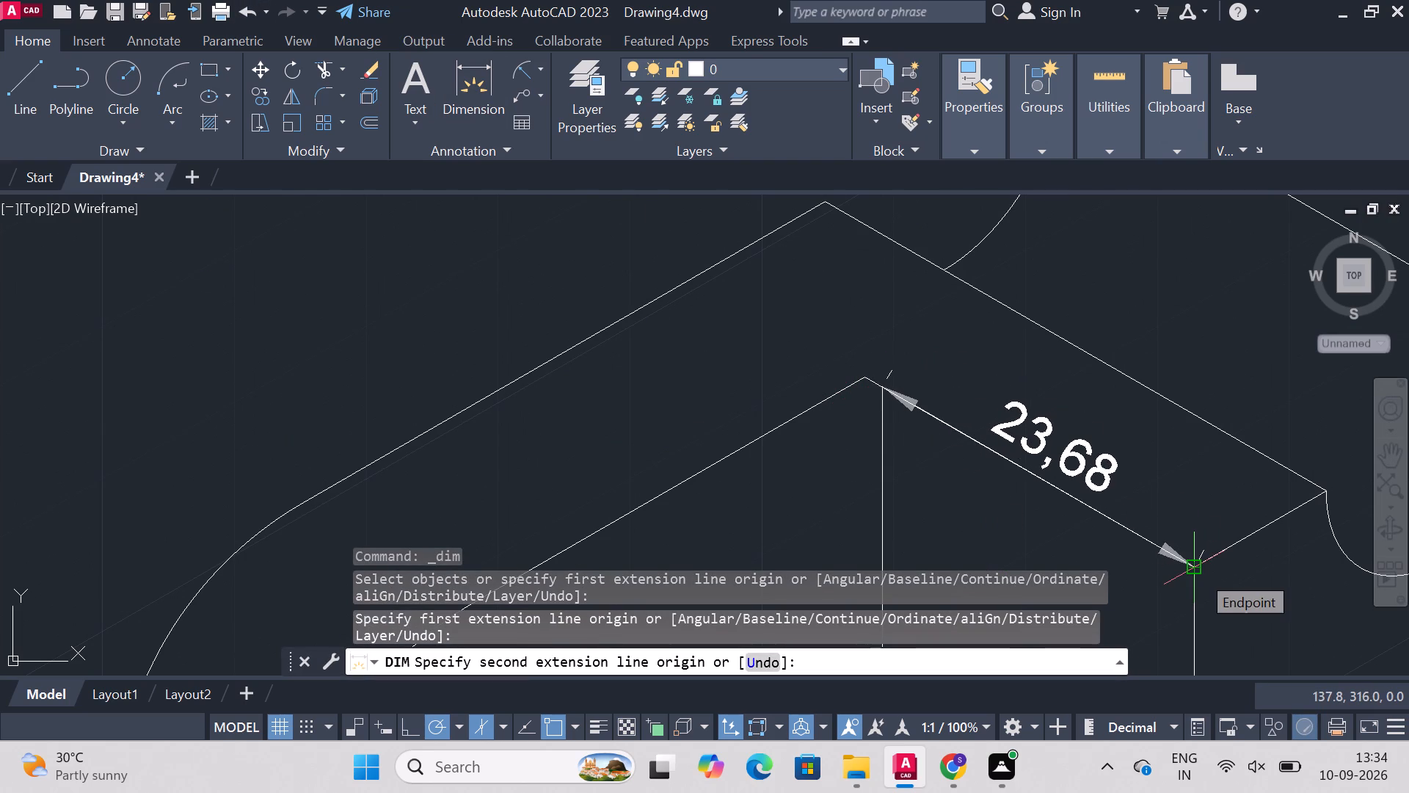
key(Escape)
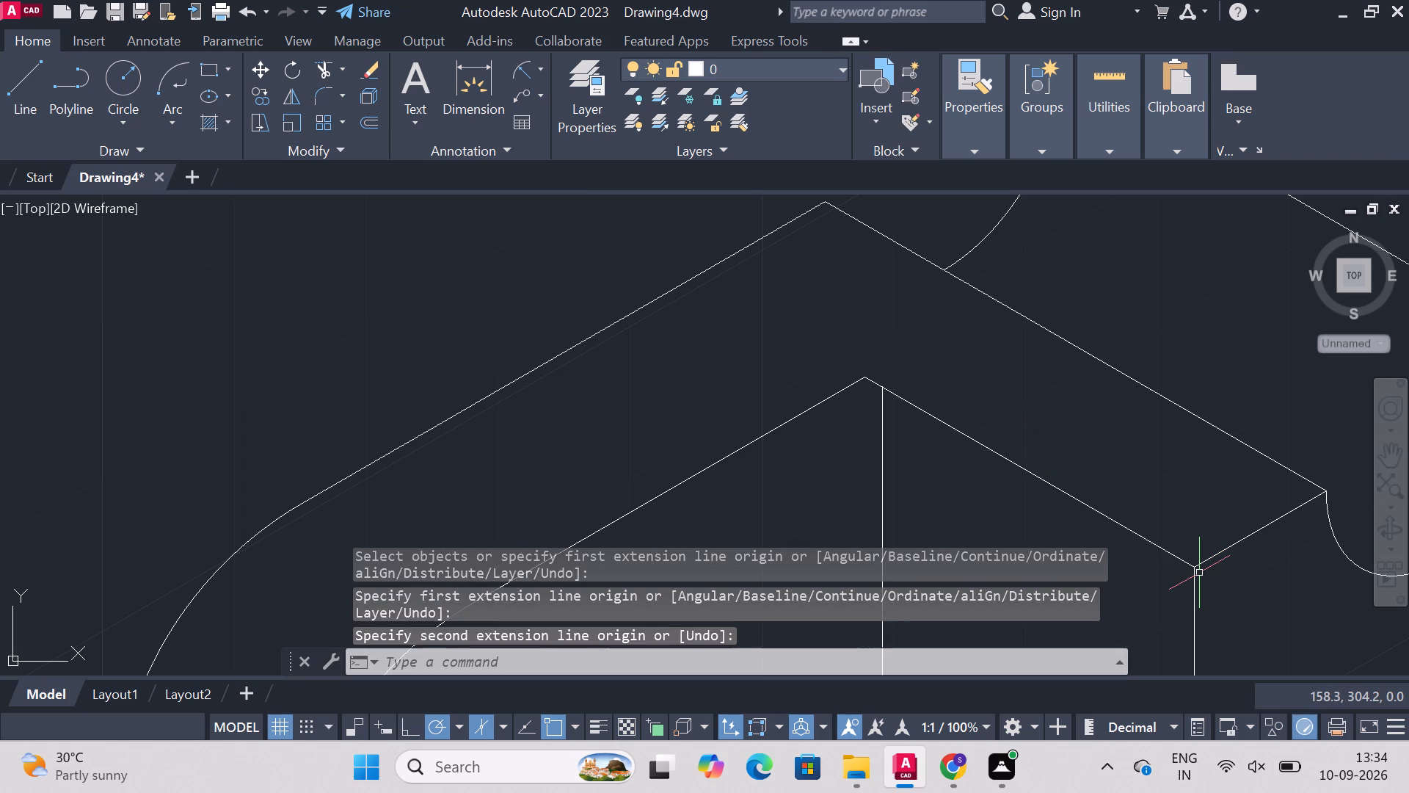
key(Escape)
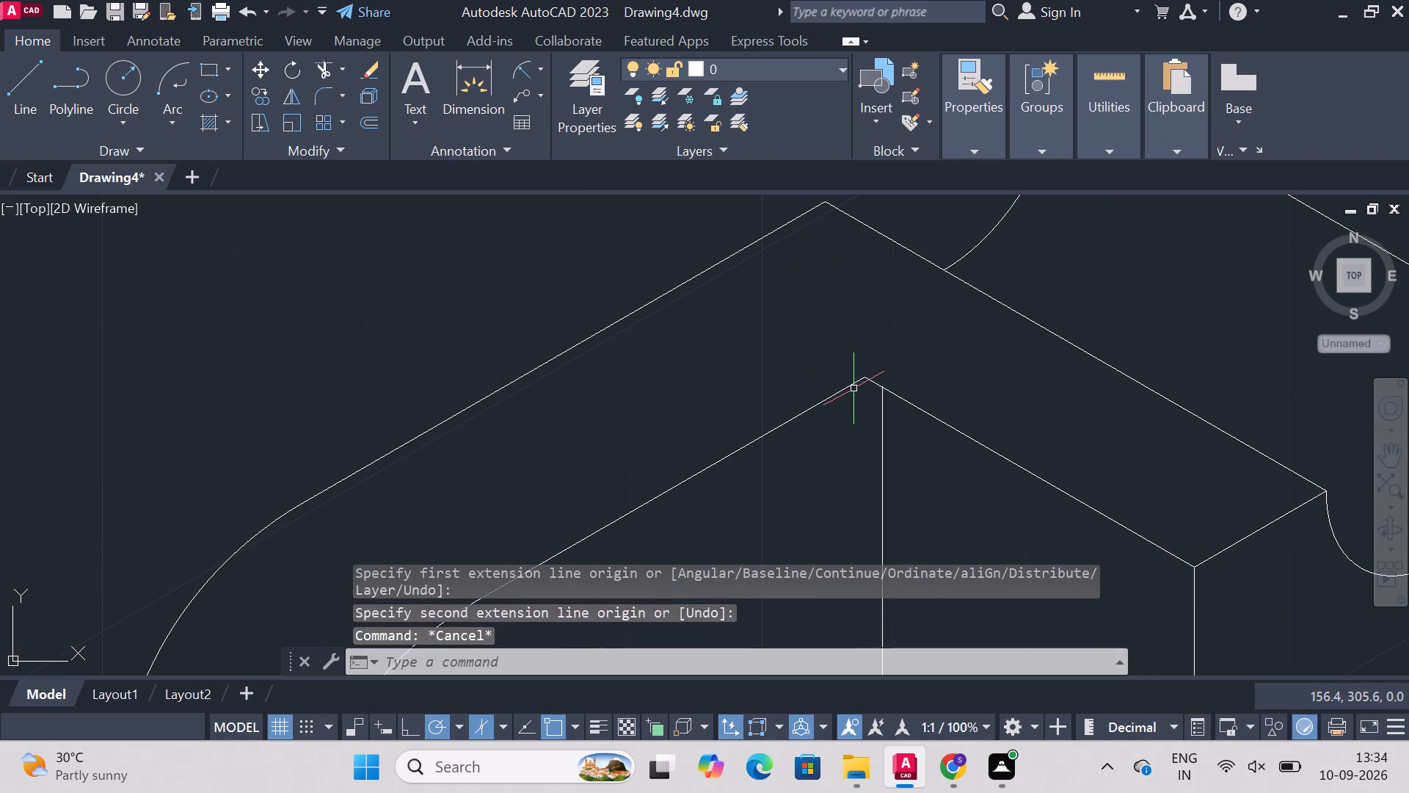
key(Escape)
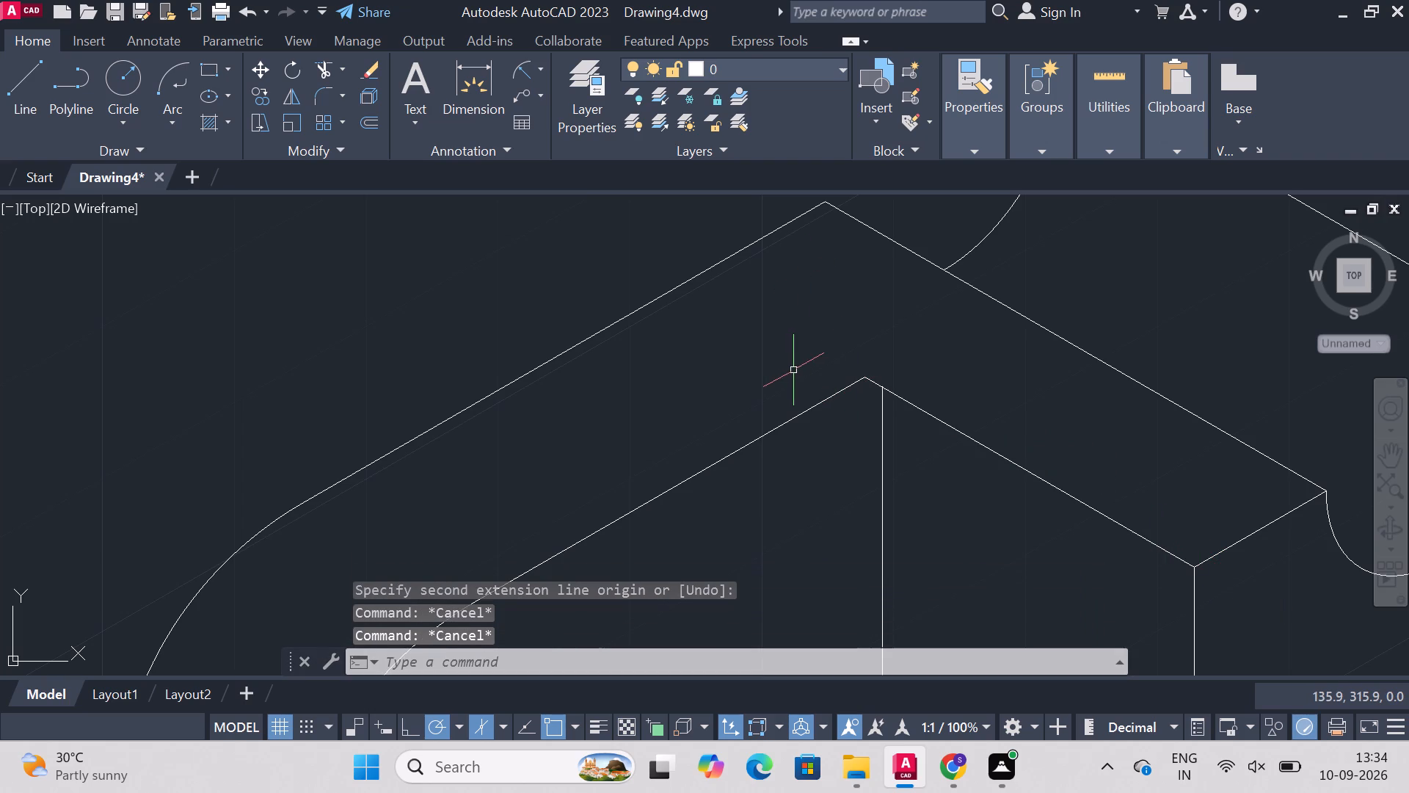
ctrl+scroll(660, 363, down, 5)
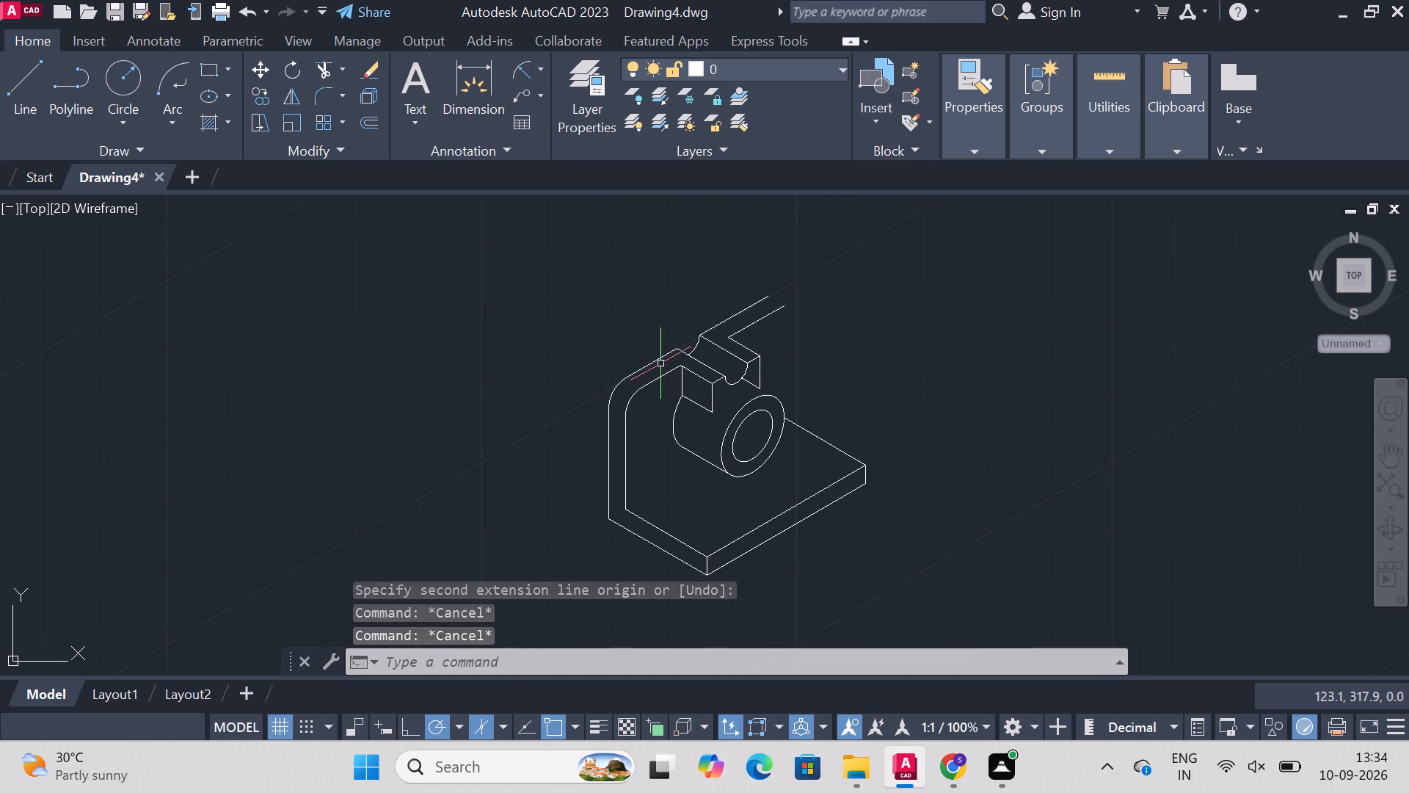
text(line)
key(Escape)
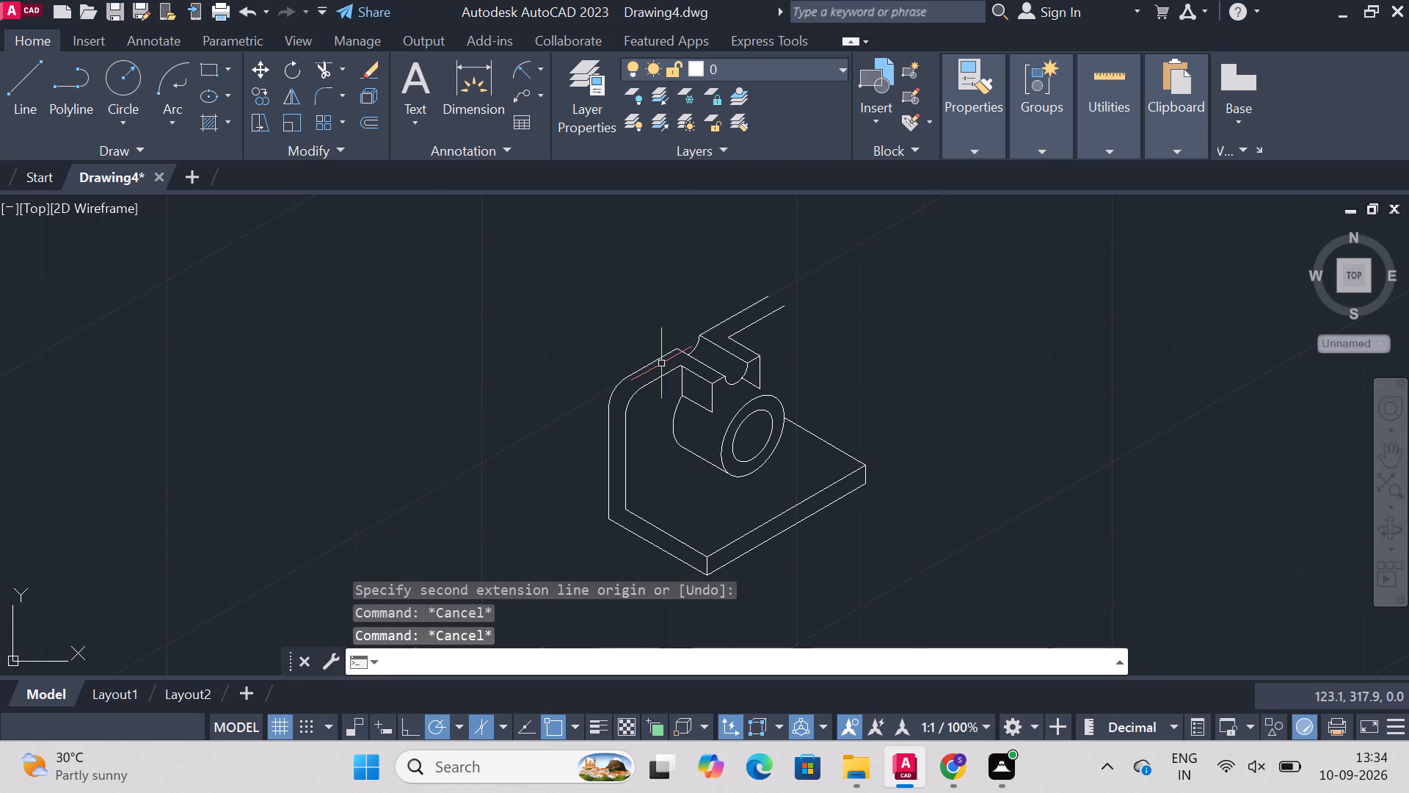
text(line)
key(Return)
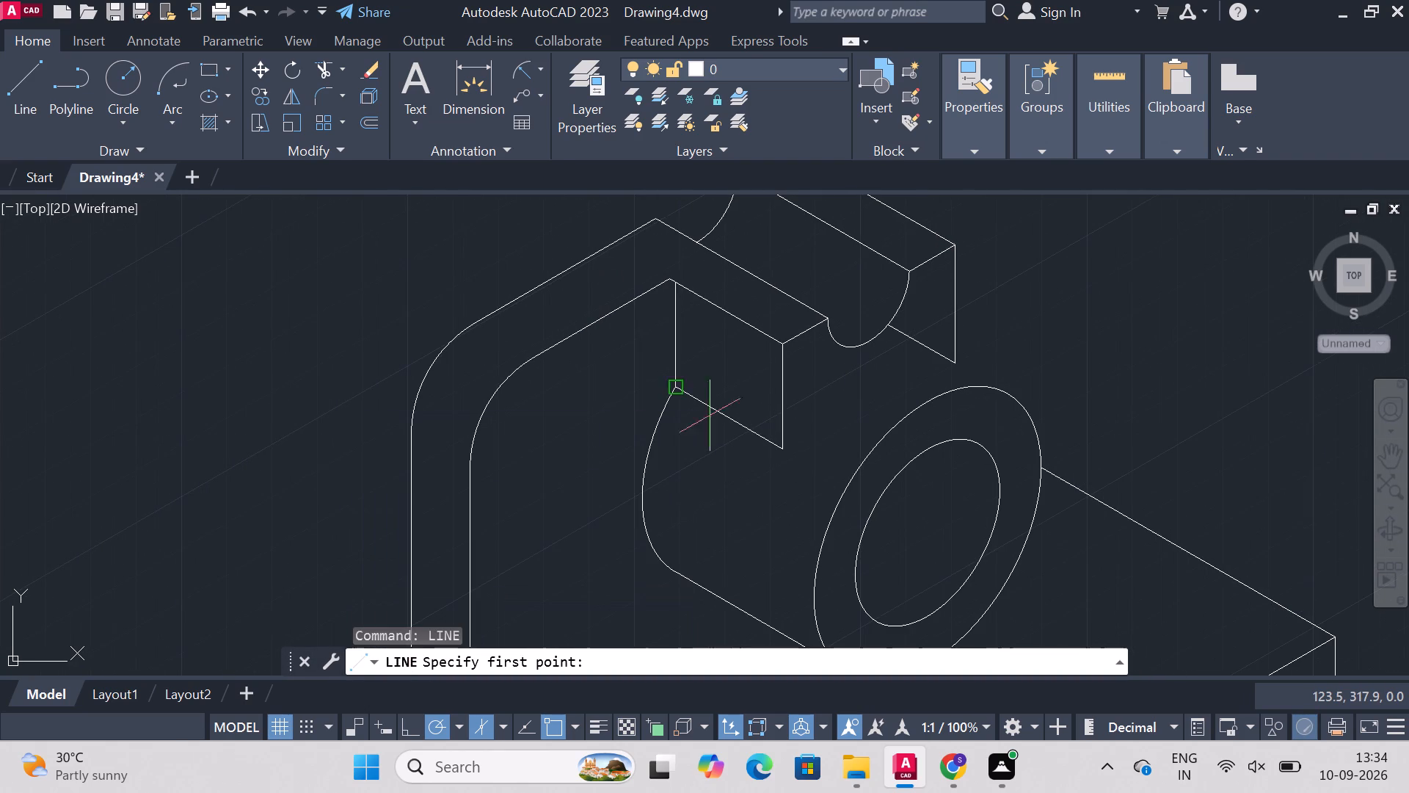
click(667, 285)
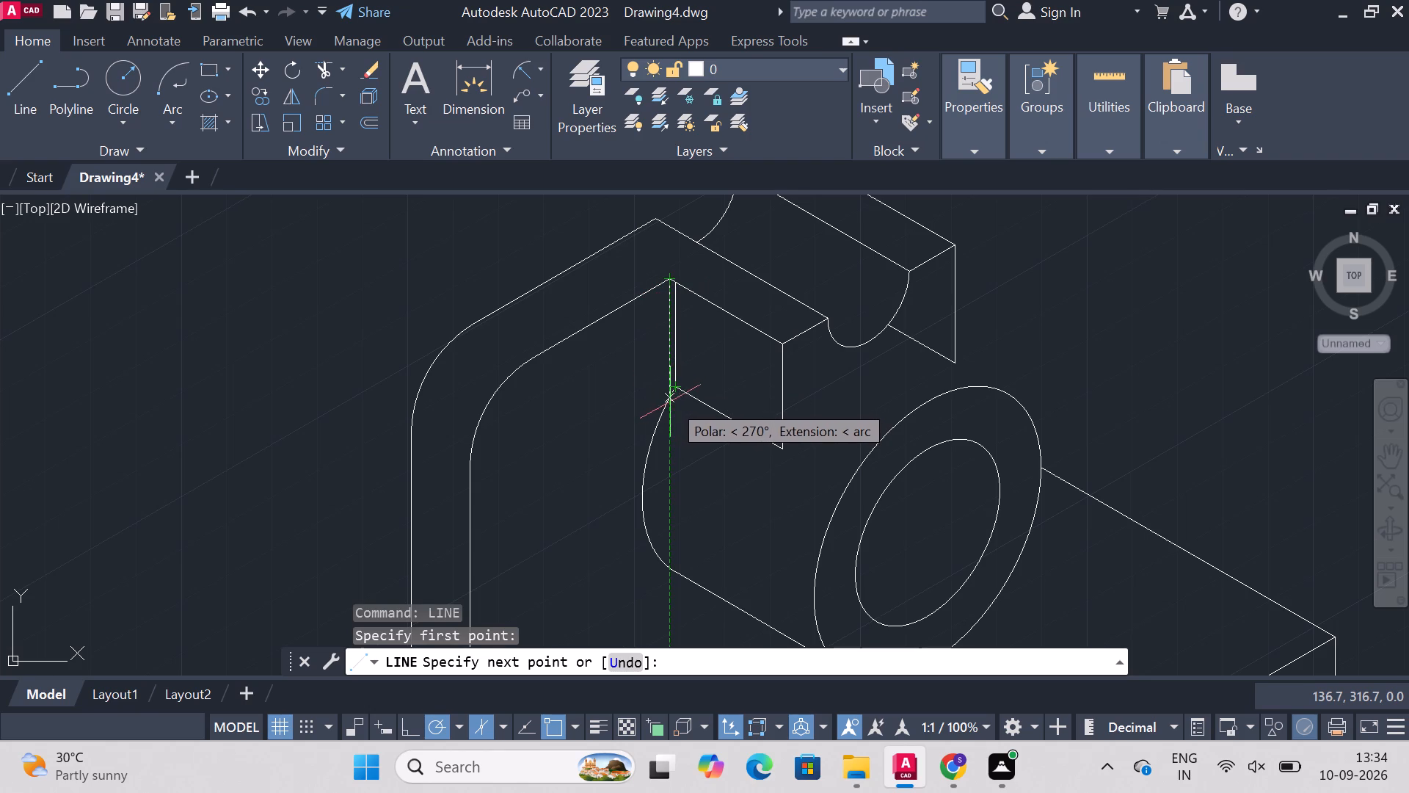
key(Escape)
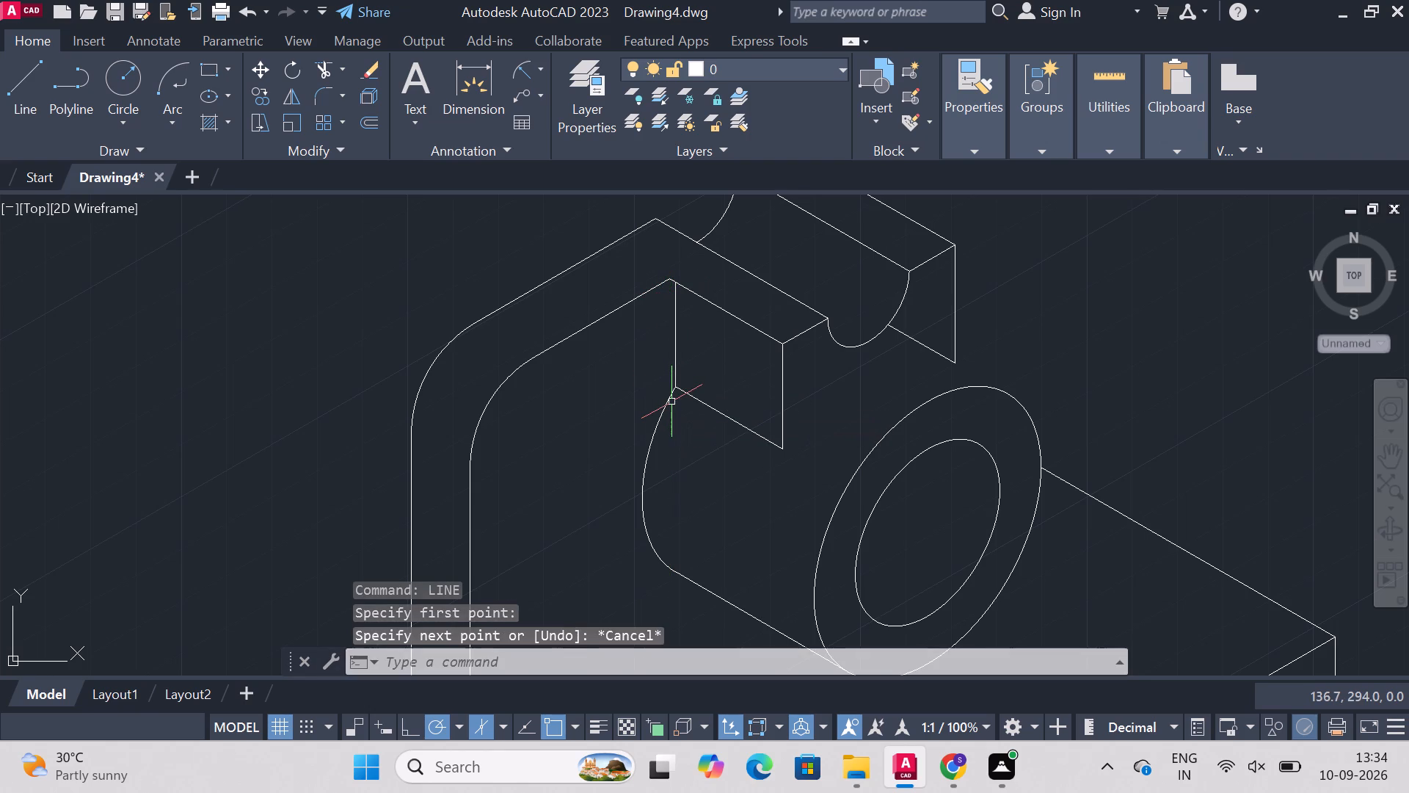
Trim away the block's rear vertical edge that sits just off the wall's inner top corner.
key(t)
text(rim)
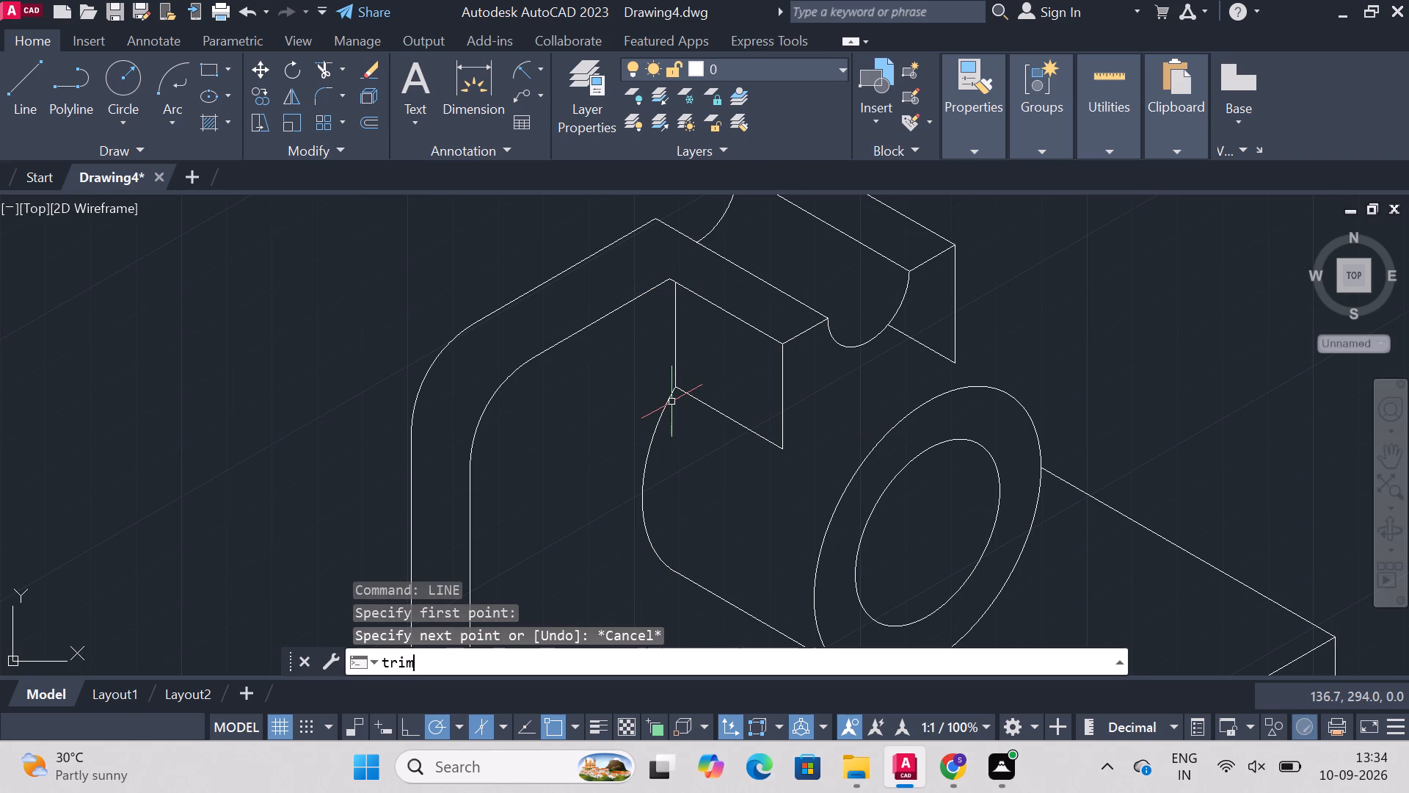
key(Return)
click(674, 323)
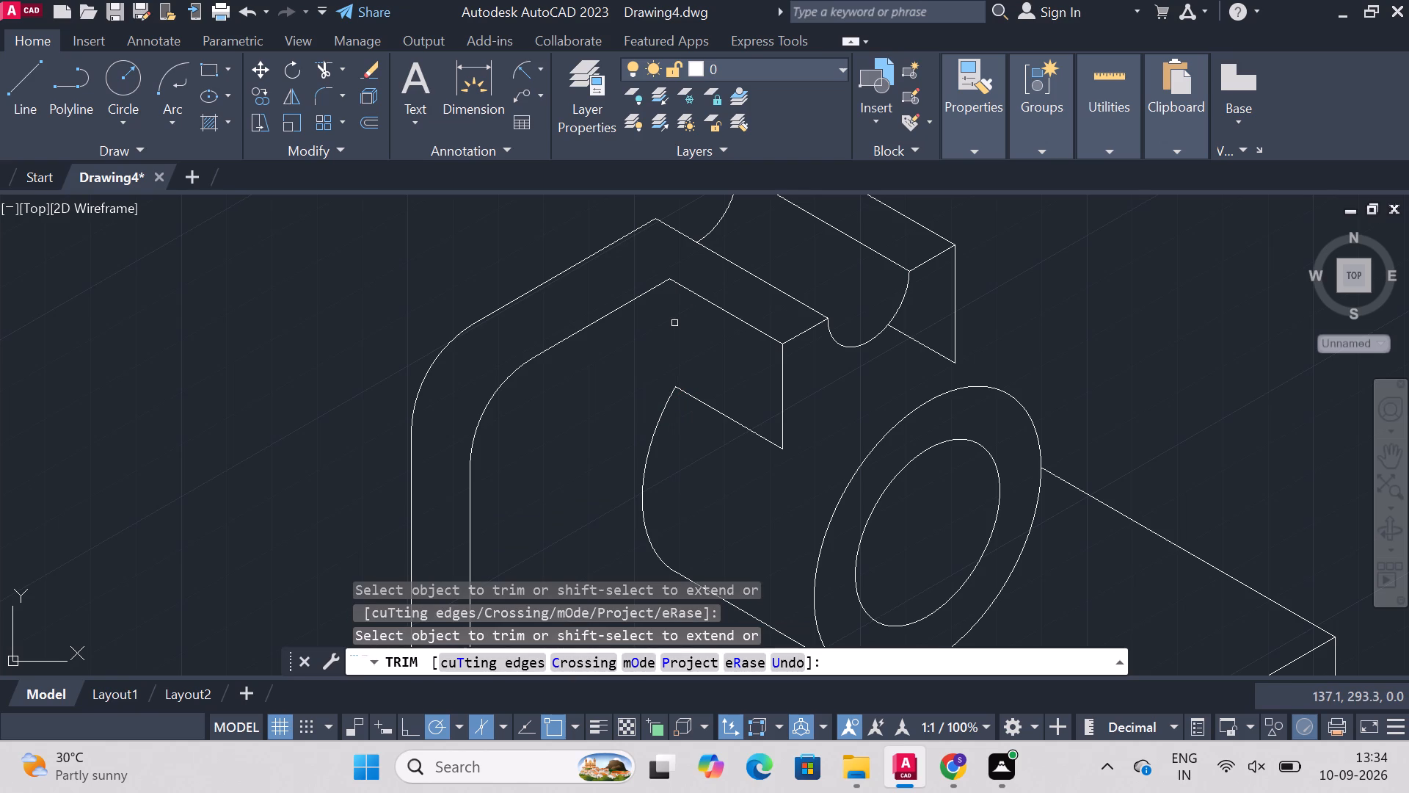
key(Escape)
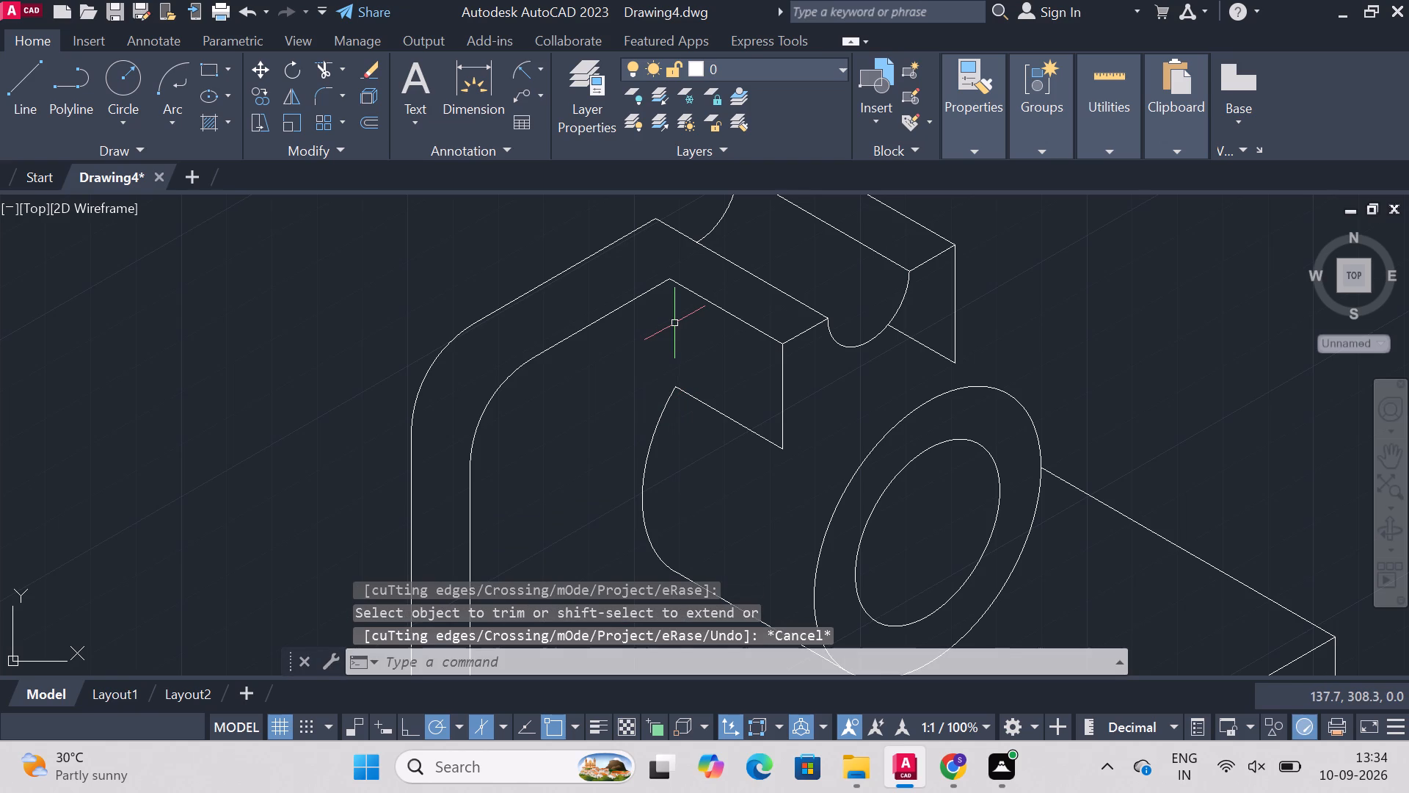
key(Escape)
Draw a vertical line from the wall's inner top corner straight down to the boss's rear arc.
text(line)
key(Return)
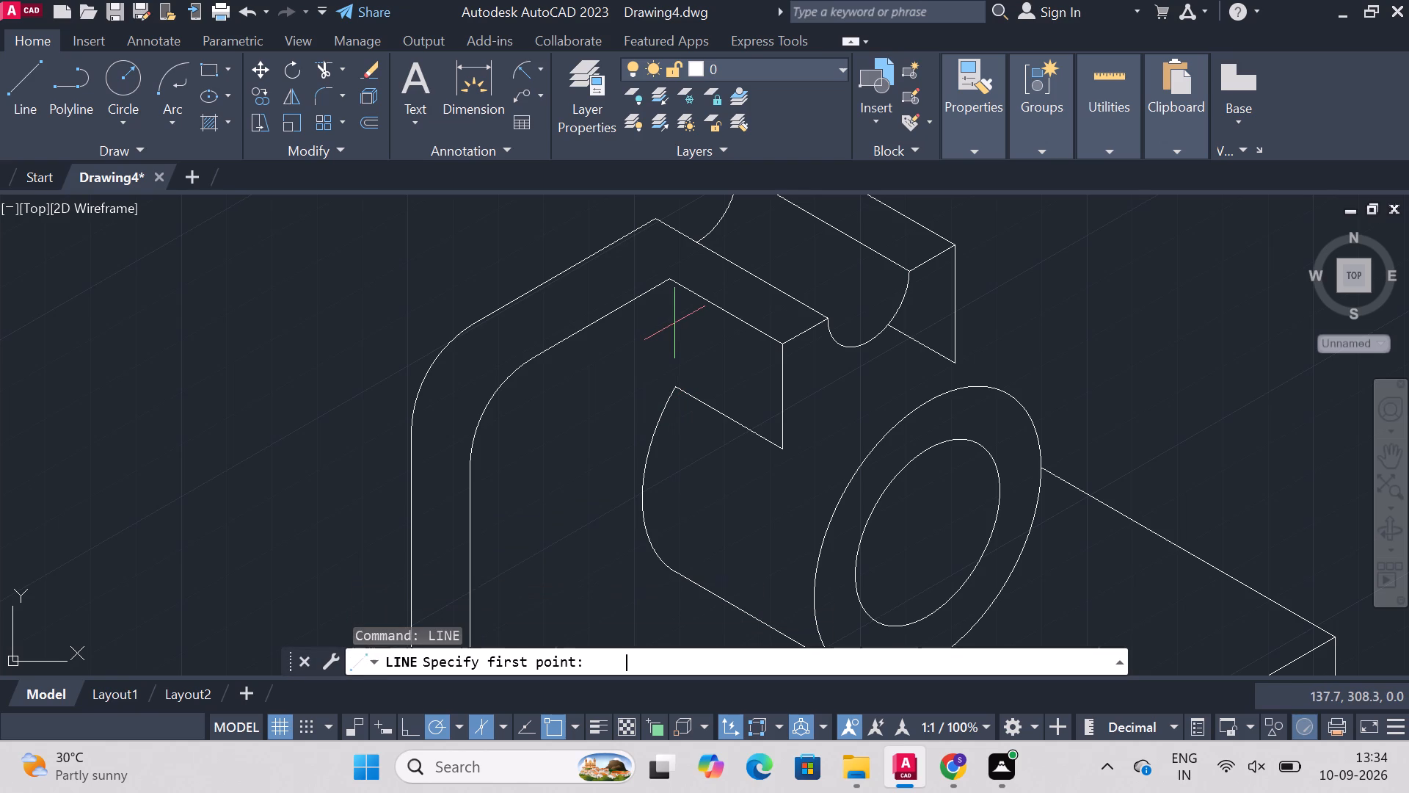
click(667, 281)
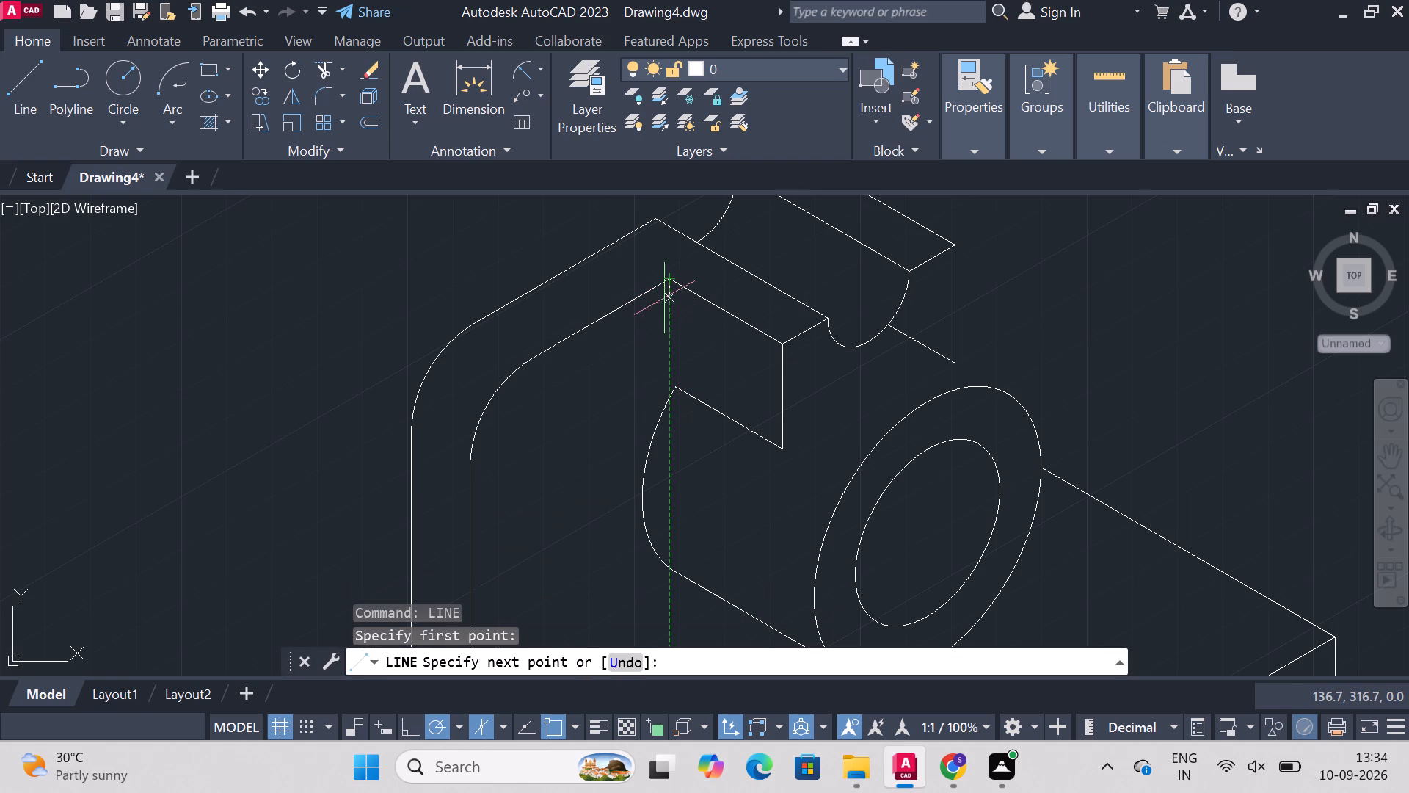
click(669, 401)
key(Escape)
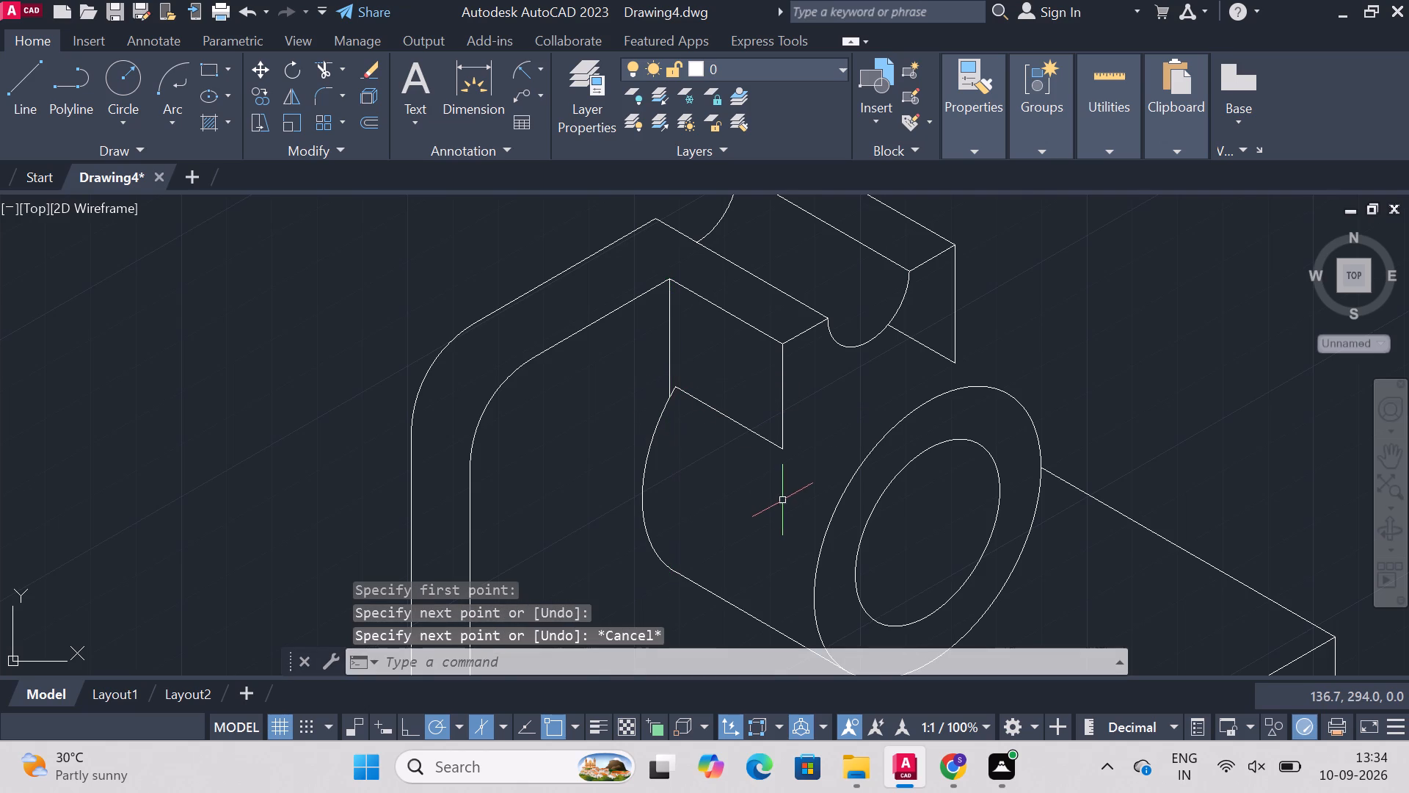
Trim away the block's old sloping lower edge and the end of the boss's rear arc beyond the new vertical line.
text(trim)
key(Return)
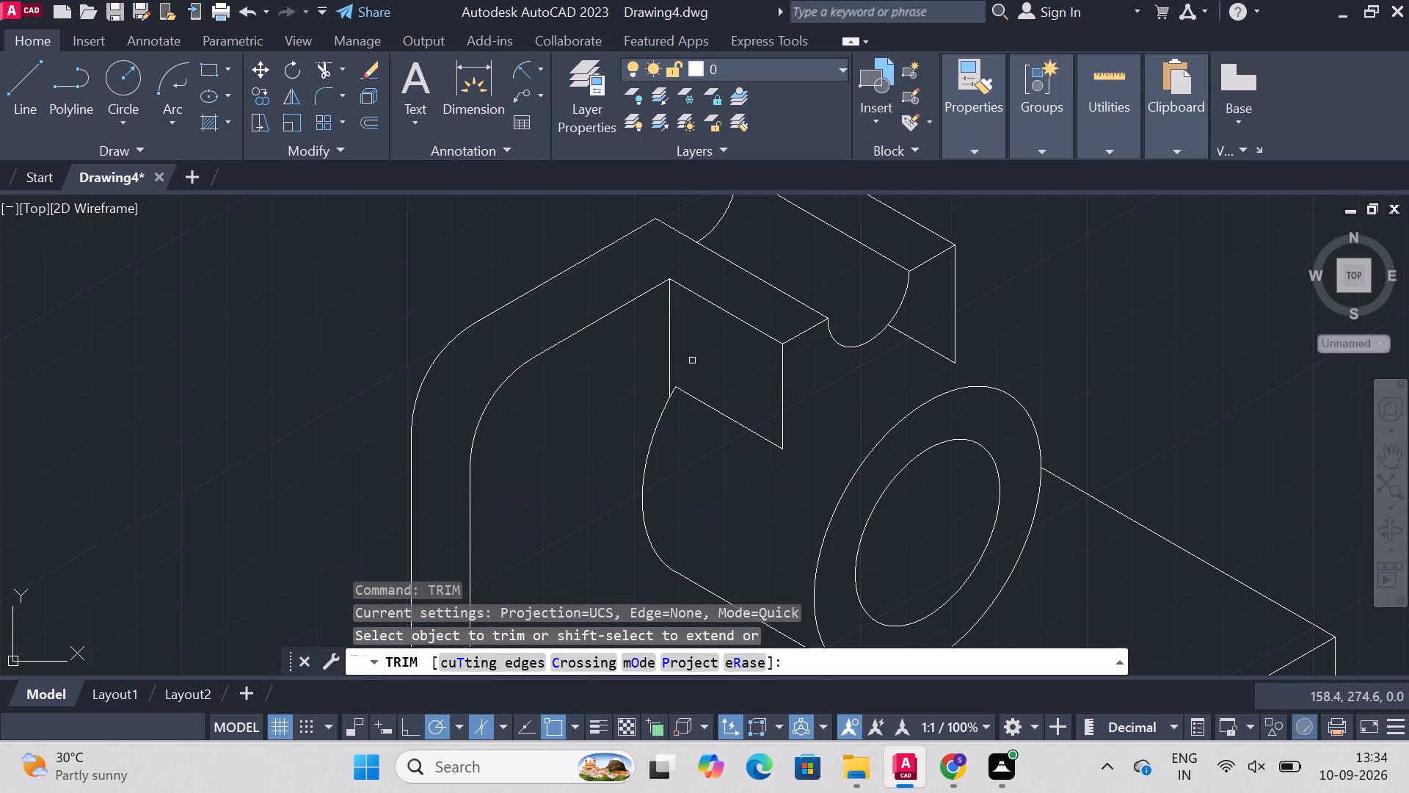
click(705, 410)
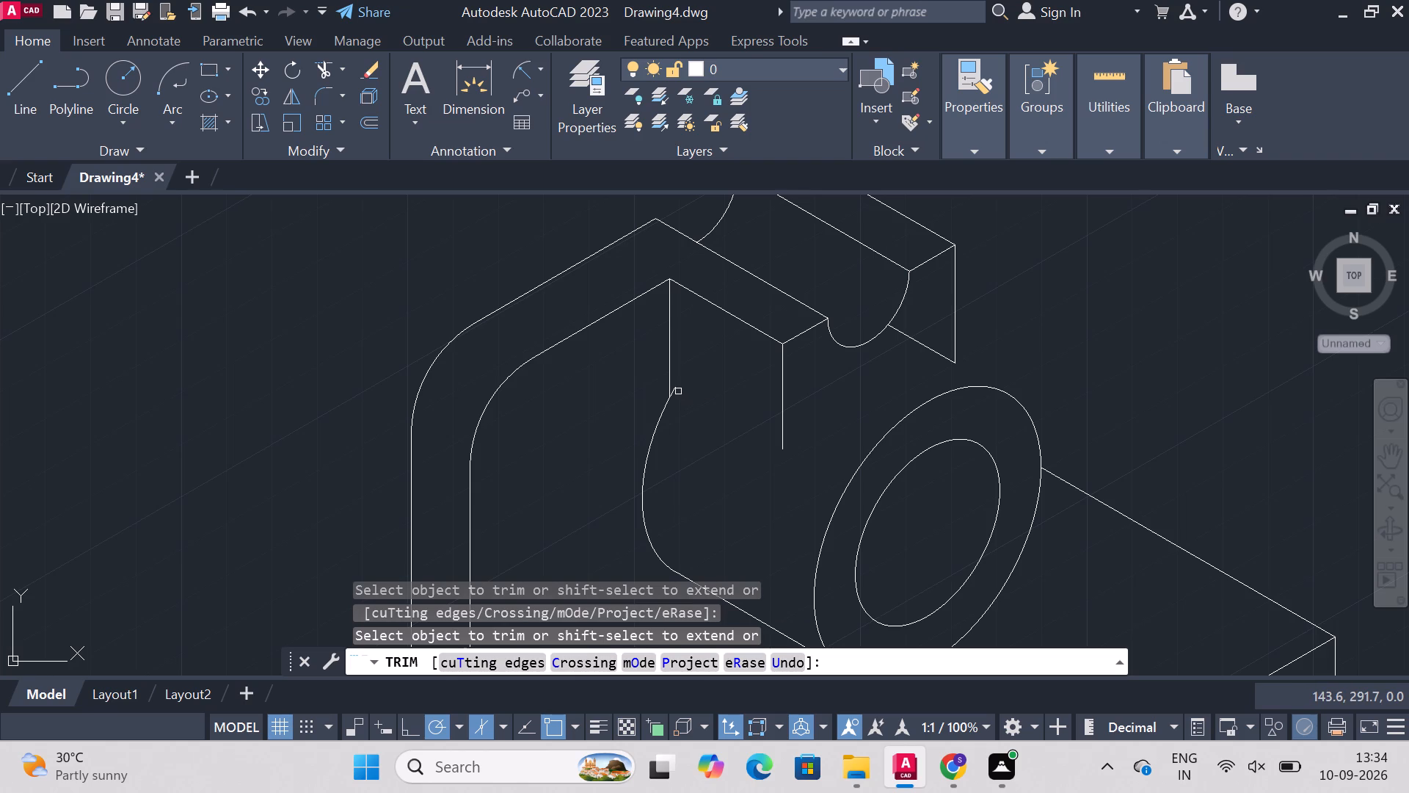
click(676, 392)
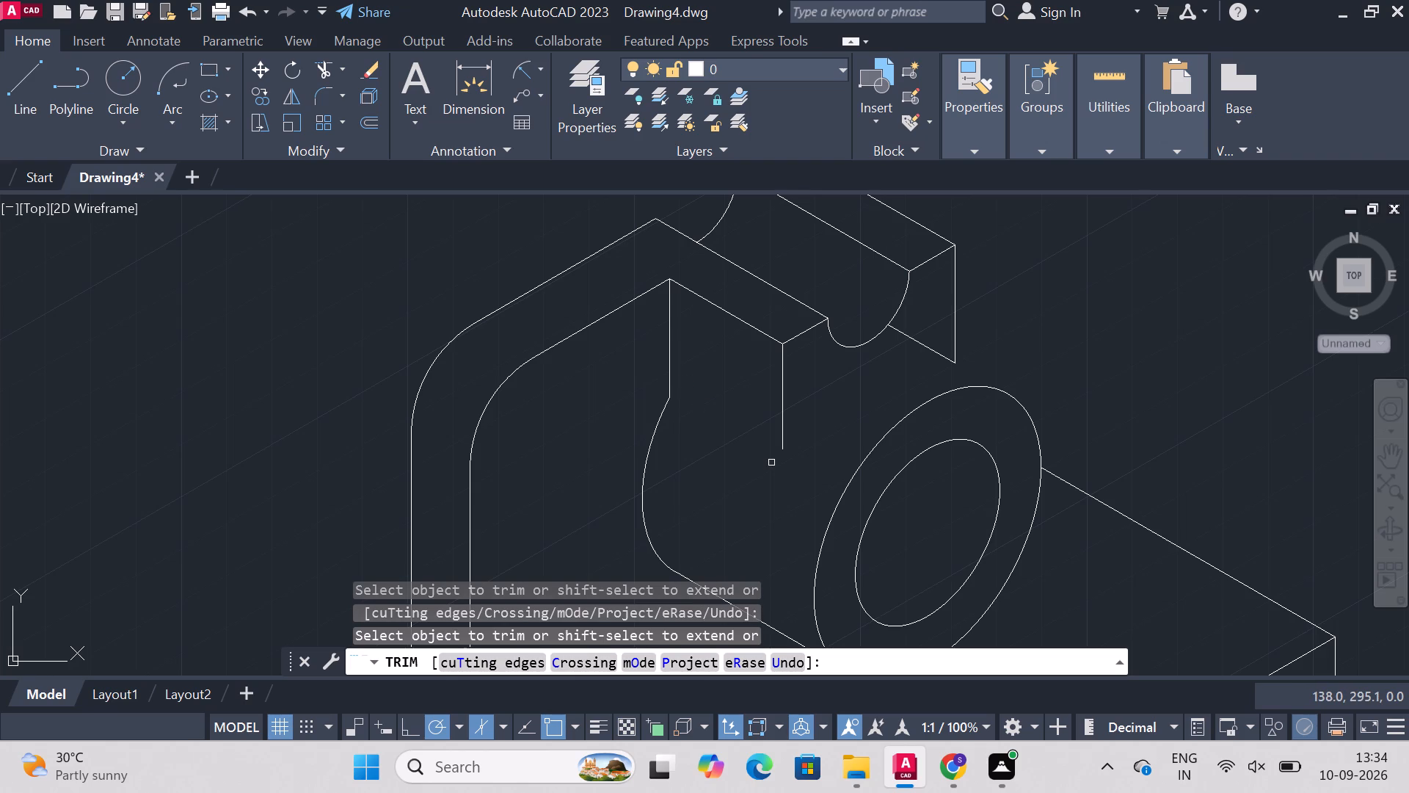
key(Escape)
Draw a new lower edge for the block, about 28 long at 330°, from the lower end of the new vertical line.
text(line)
key(Return)
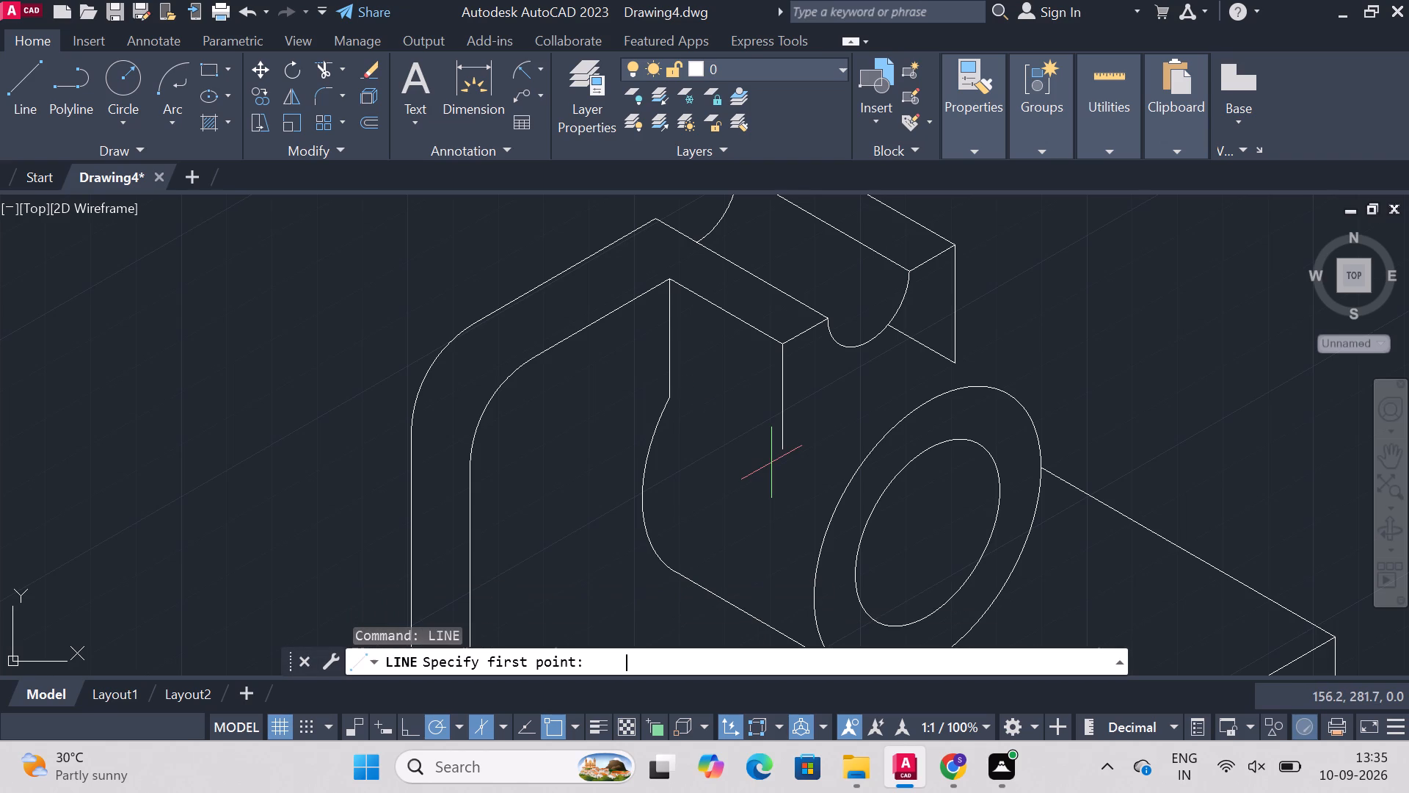
click(669, 394)
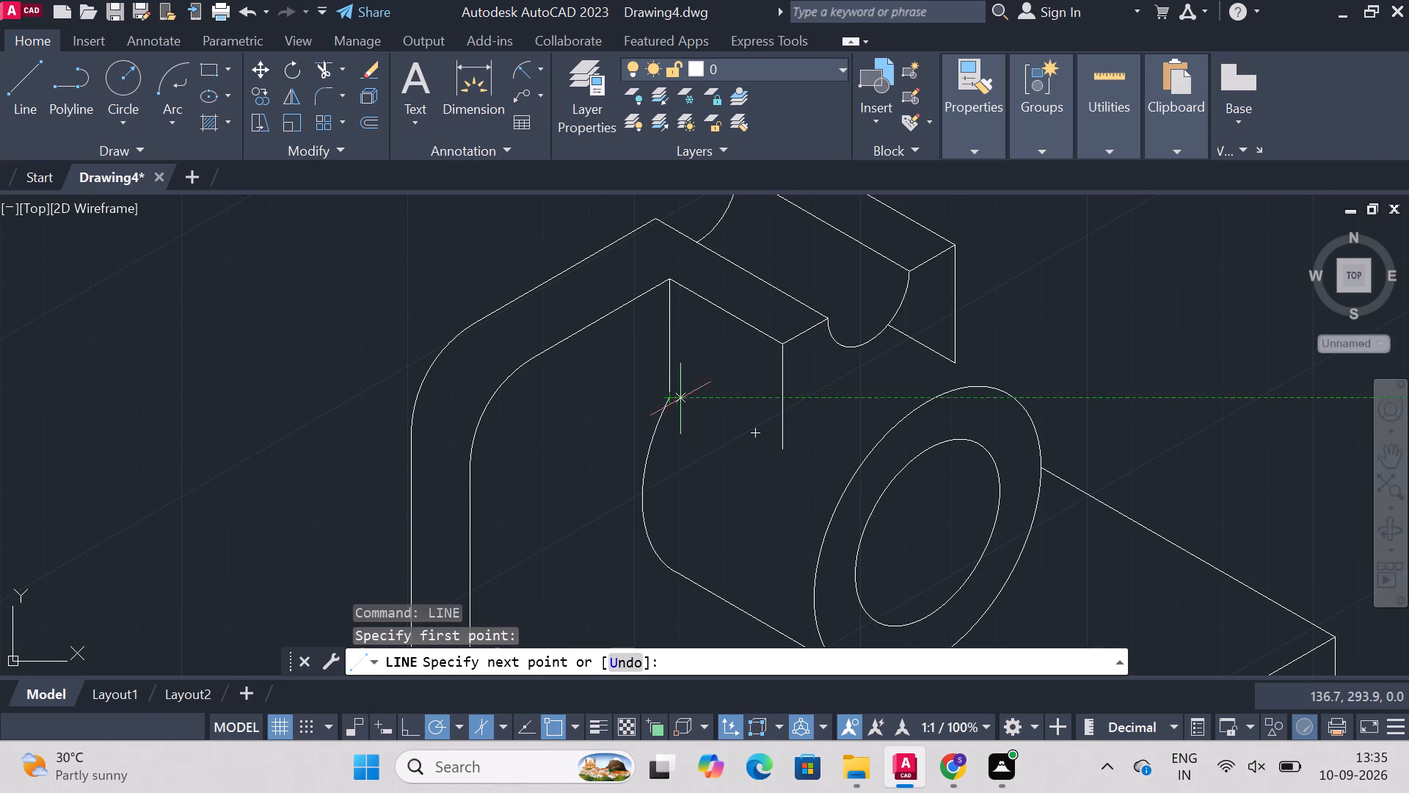
click(795, 475)
key(Escape)
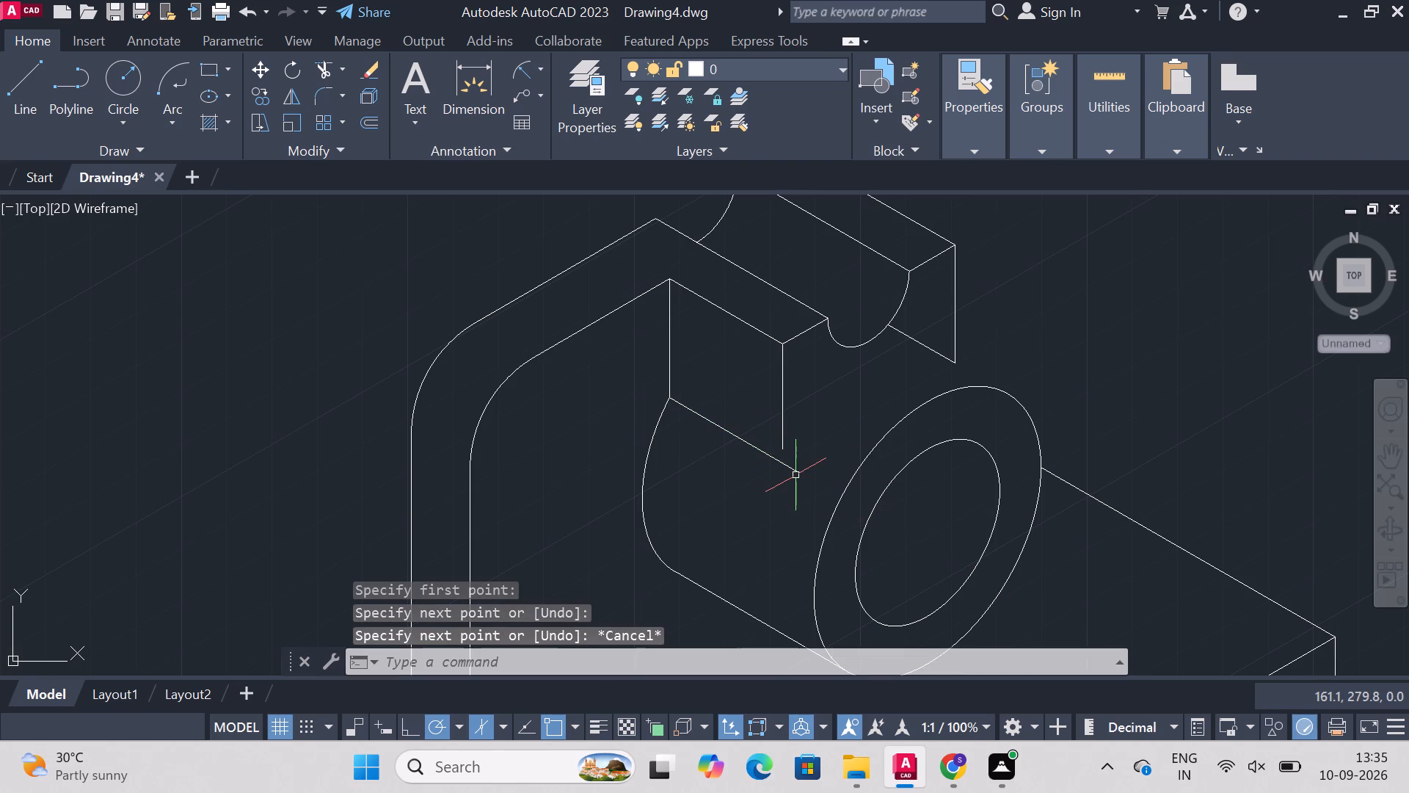
Continue the block's front vertical edge down to the new lower edge, and trim the lower edge's overshoot beyond it.
text(line)
key(Return)
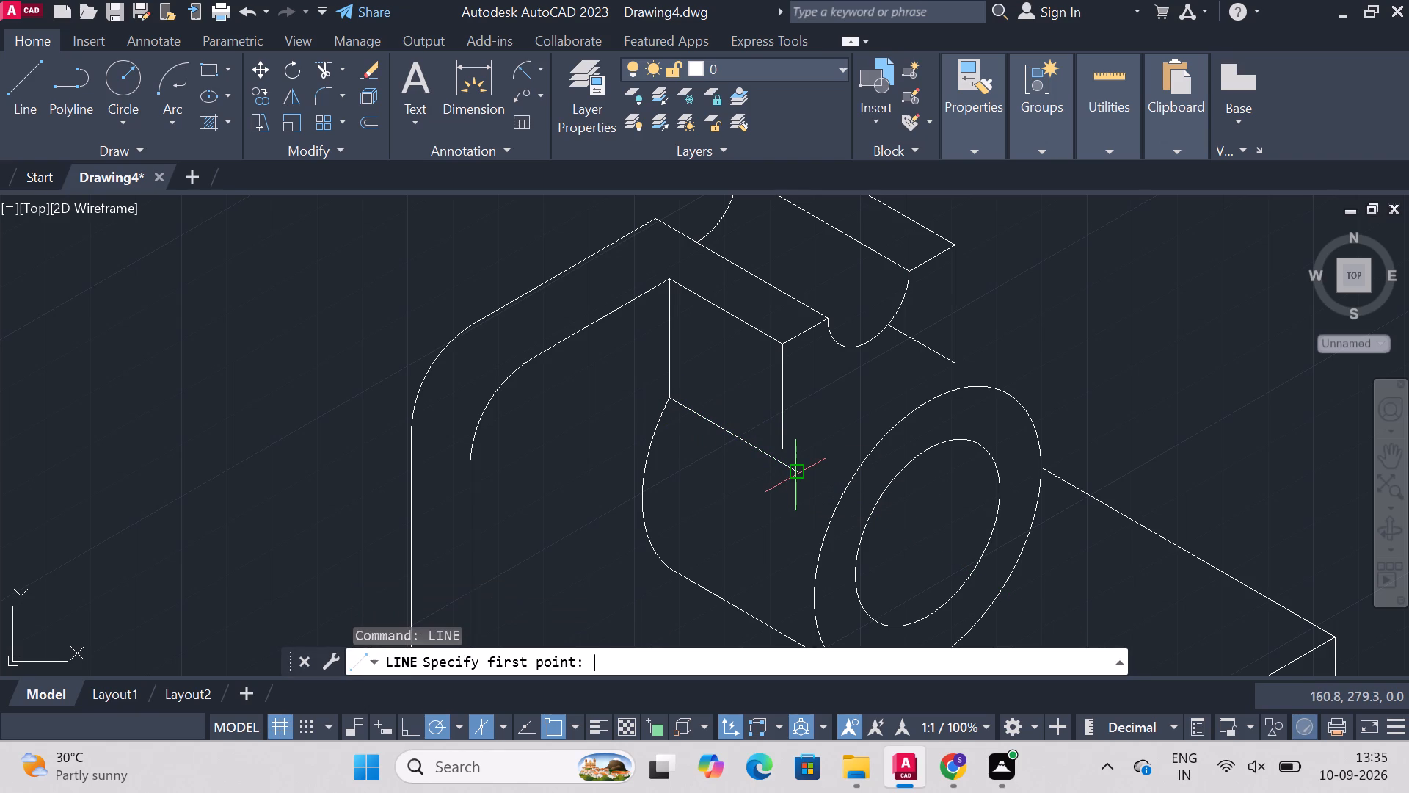
click(782, 447)
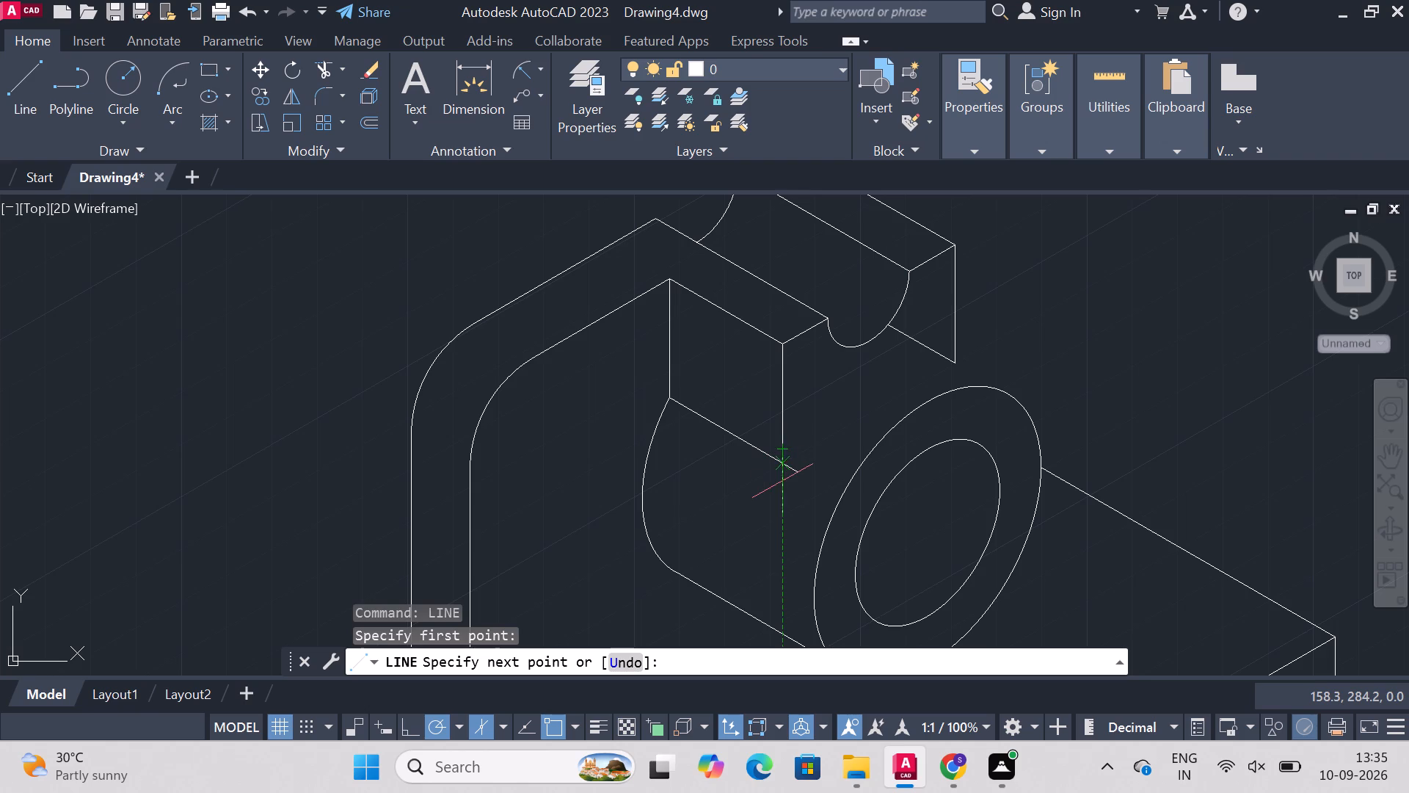
click(782, 481)
key(Escape)
text(trim)
key(Return)
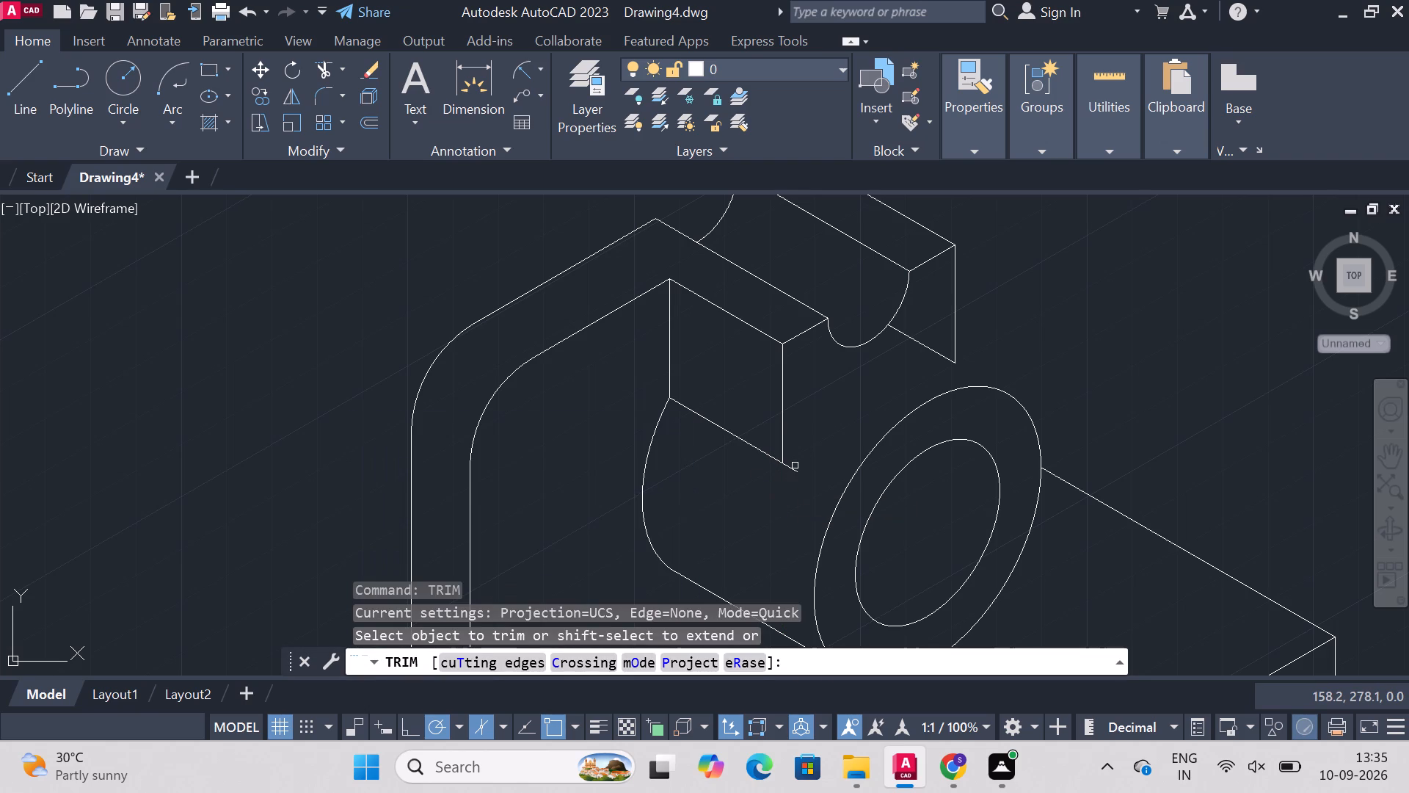
click(792, 471)
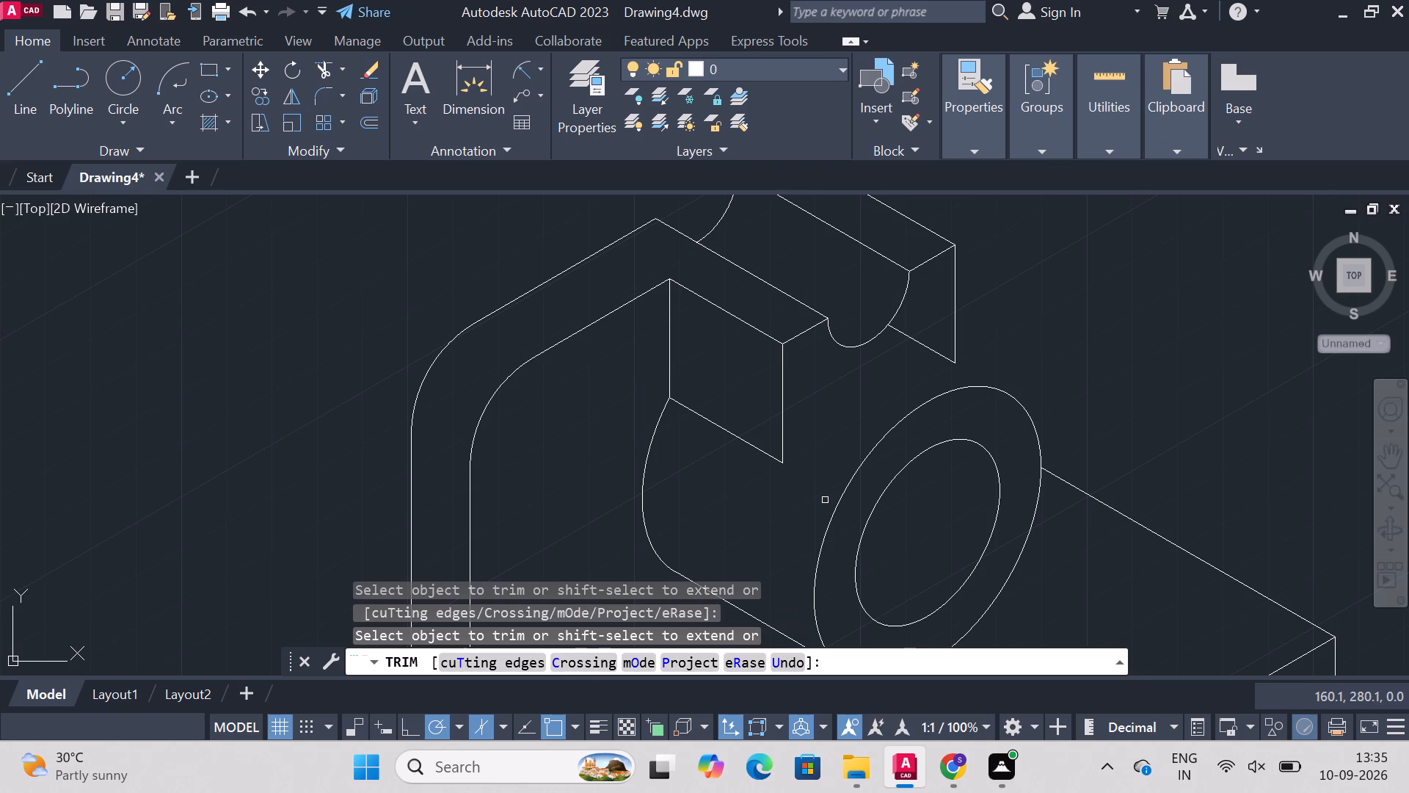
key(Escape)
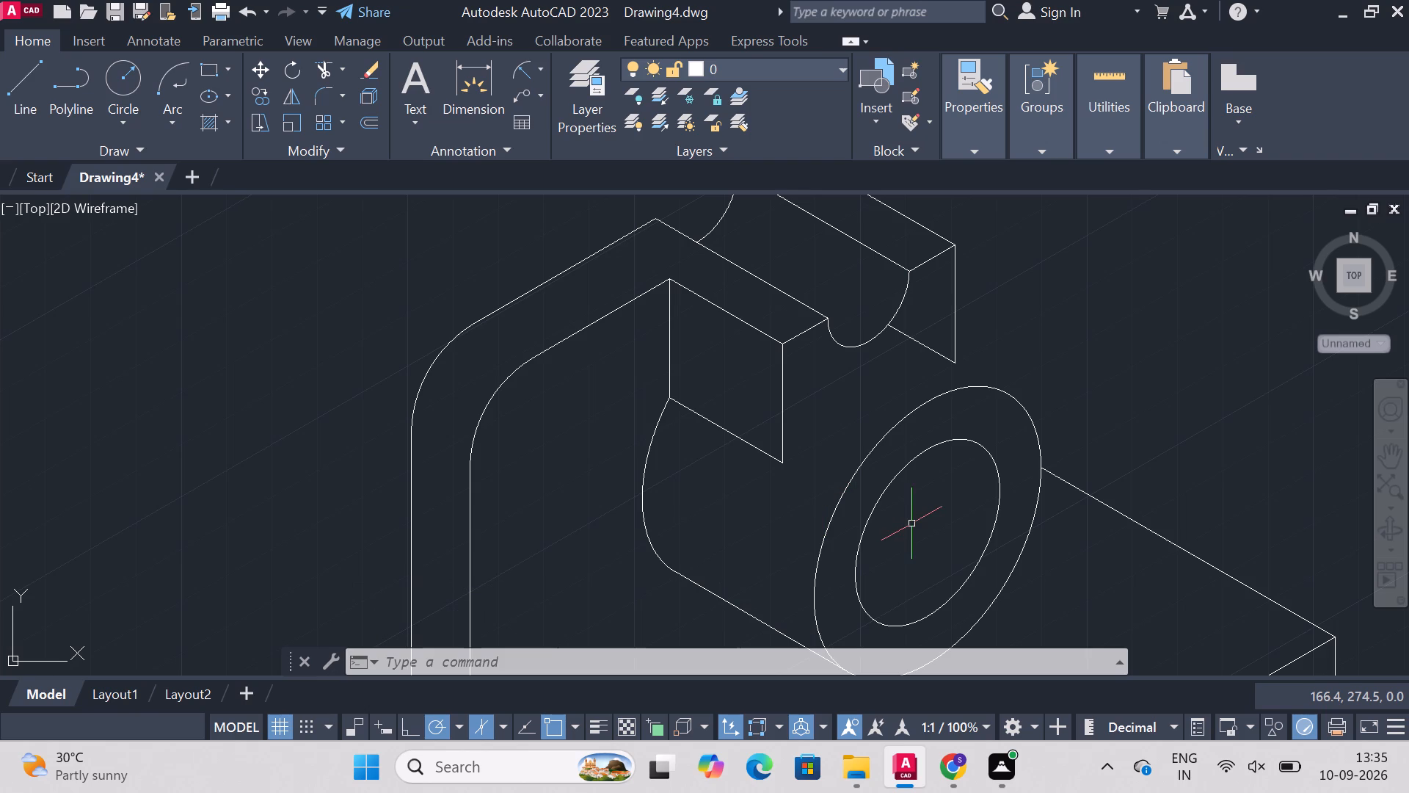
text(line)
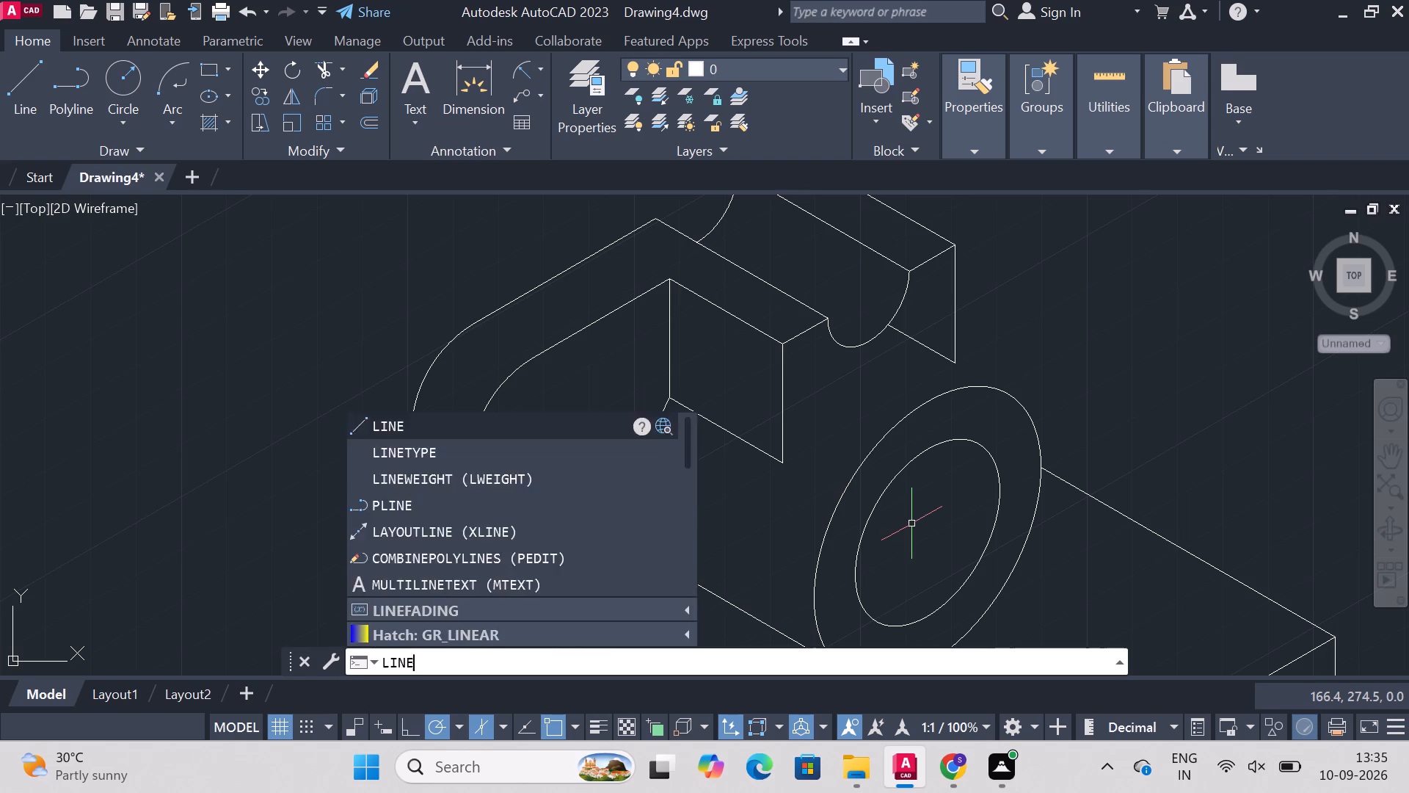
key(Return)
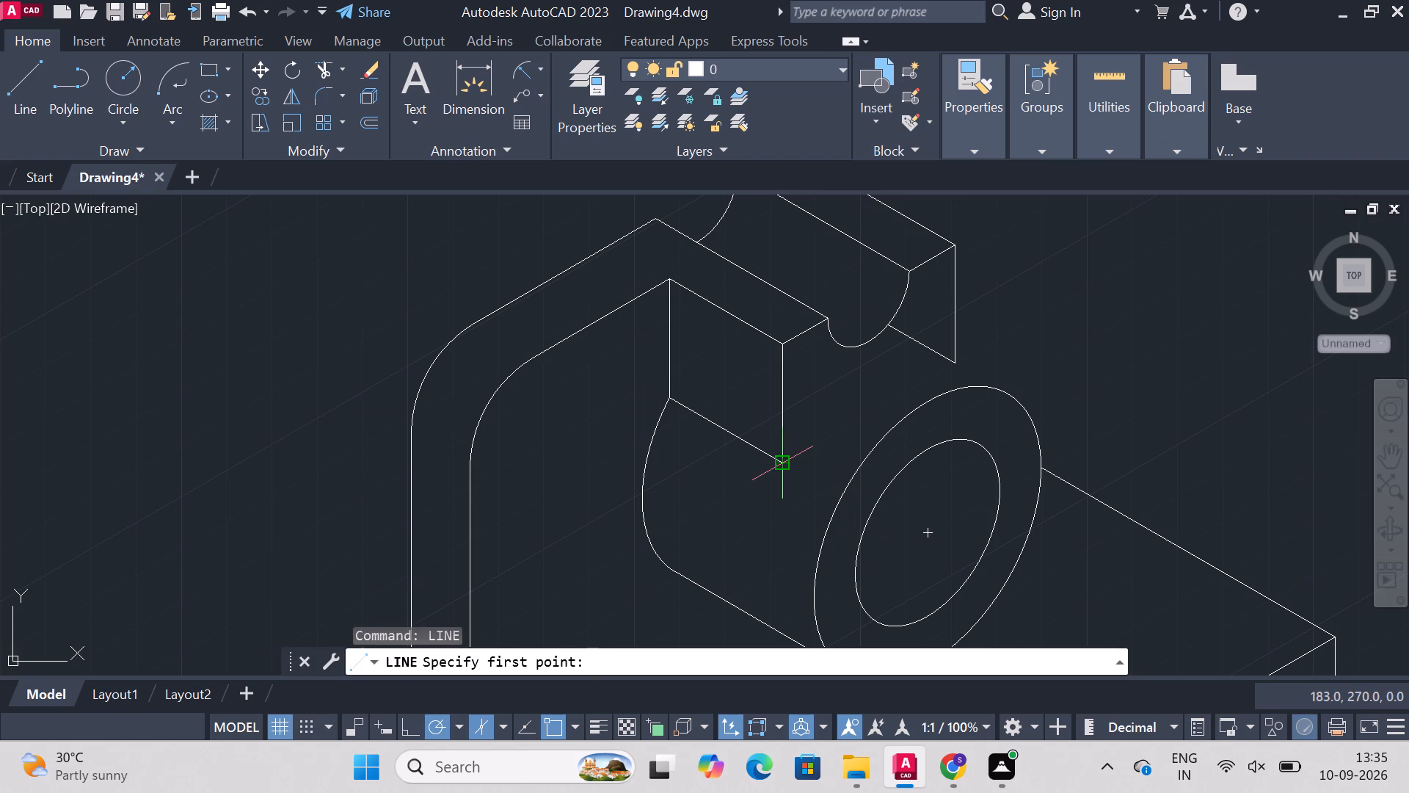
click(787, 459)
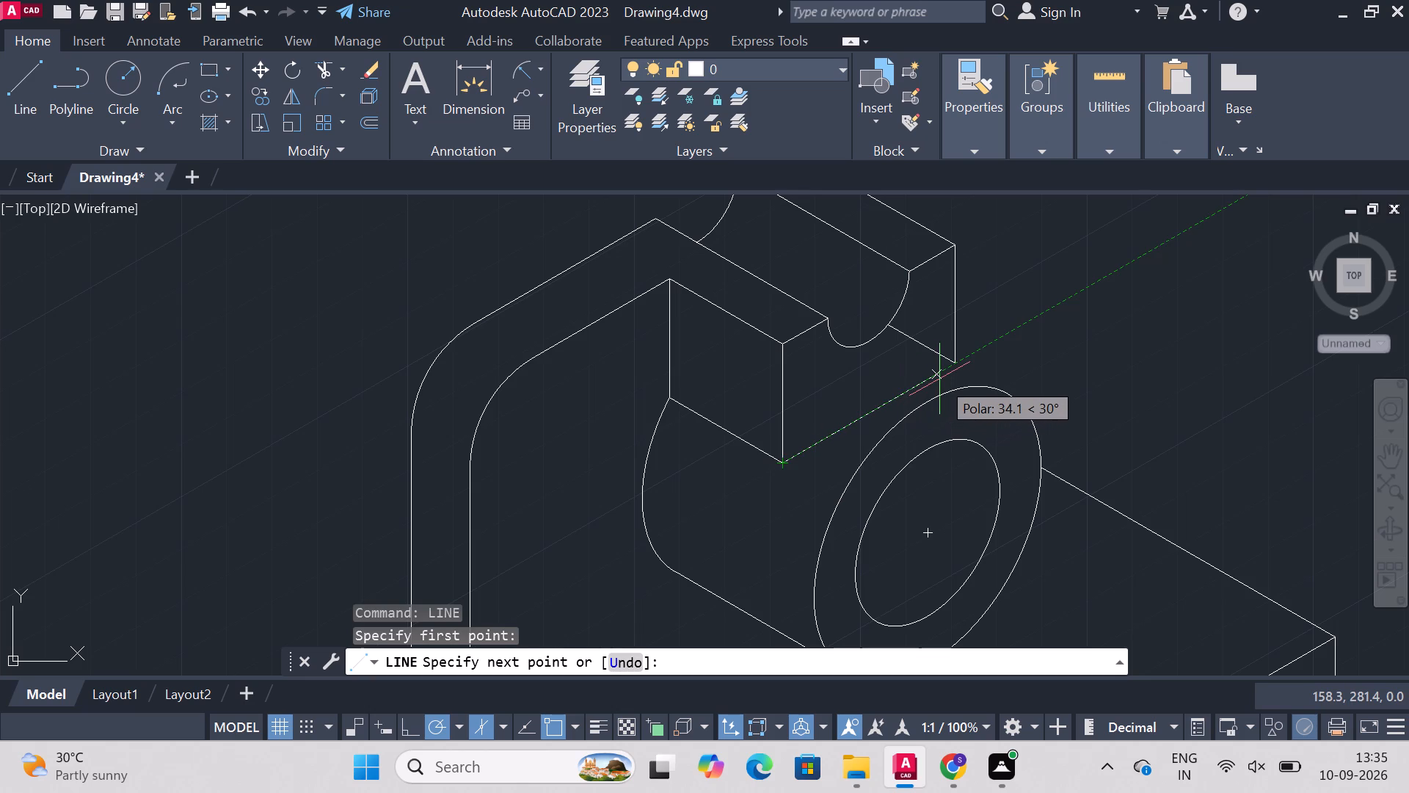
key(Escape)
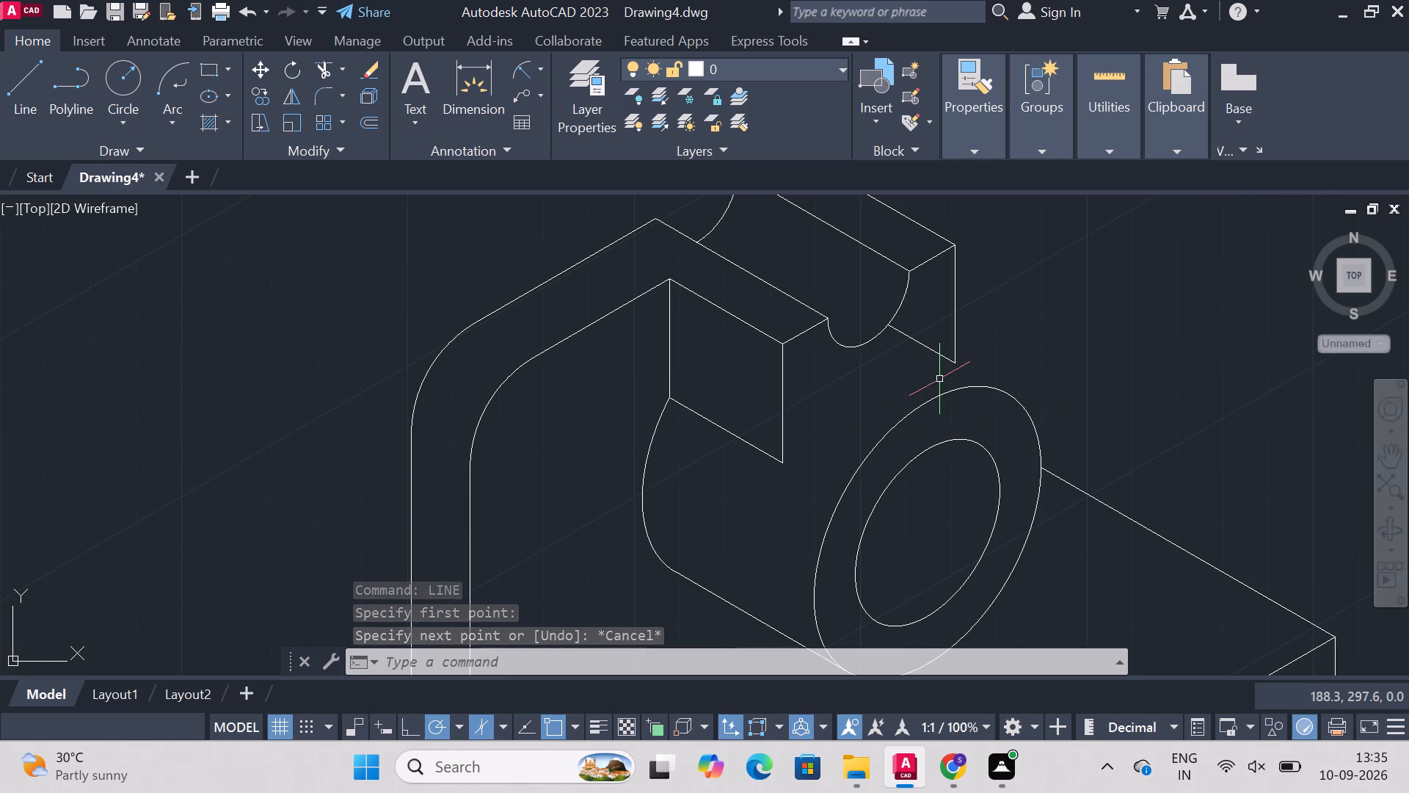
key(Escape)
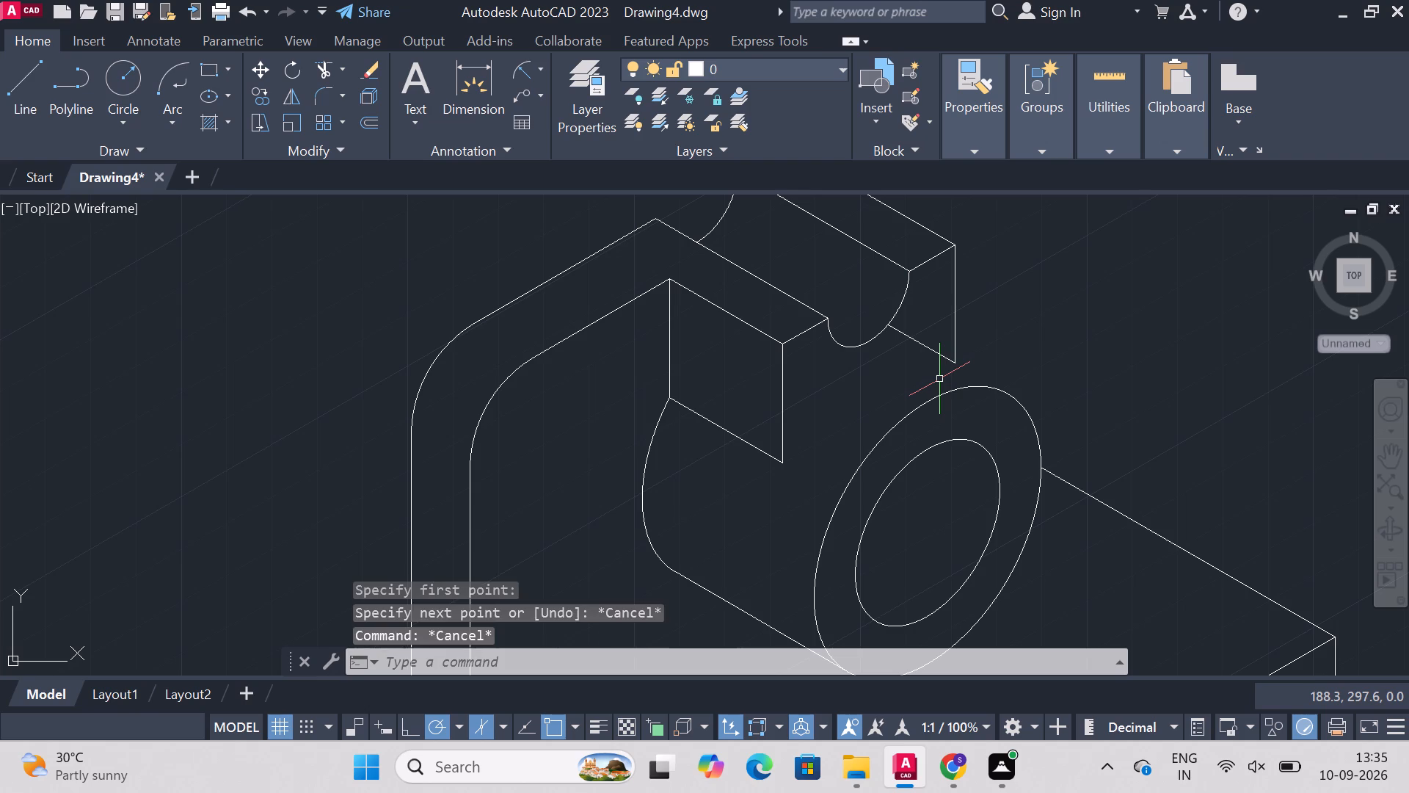
Draw a vertical line about 25 long from the boss's centre up to its outer ellipse, continuing about 14 at 150°.
text(line)
key(Return)
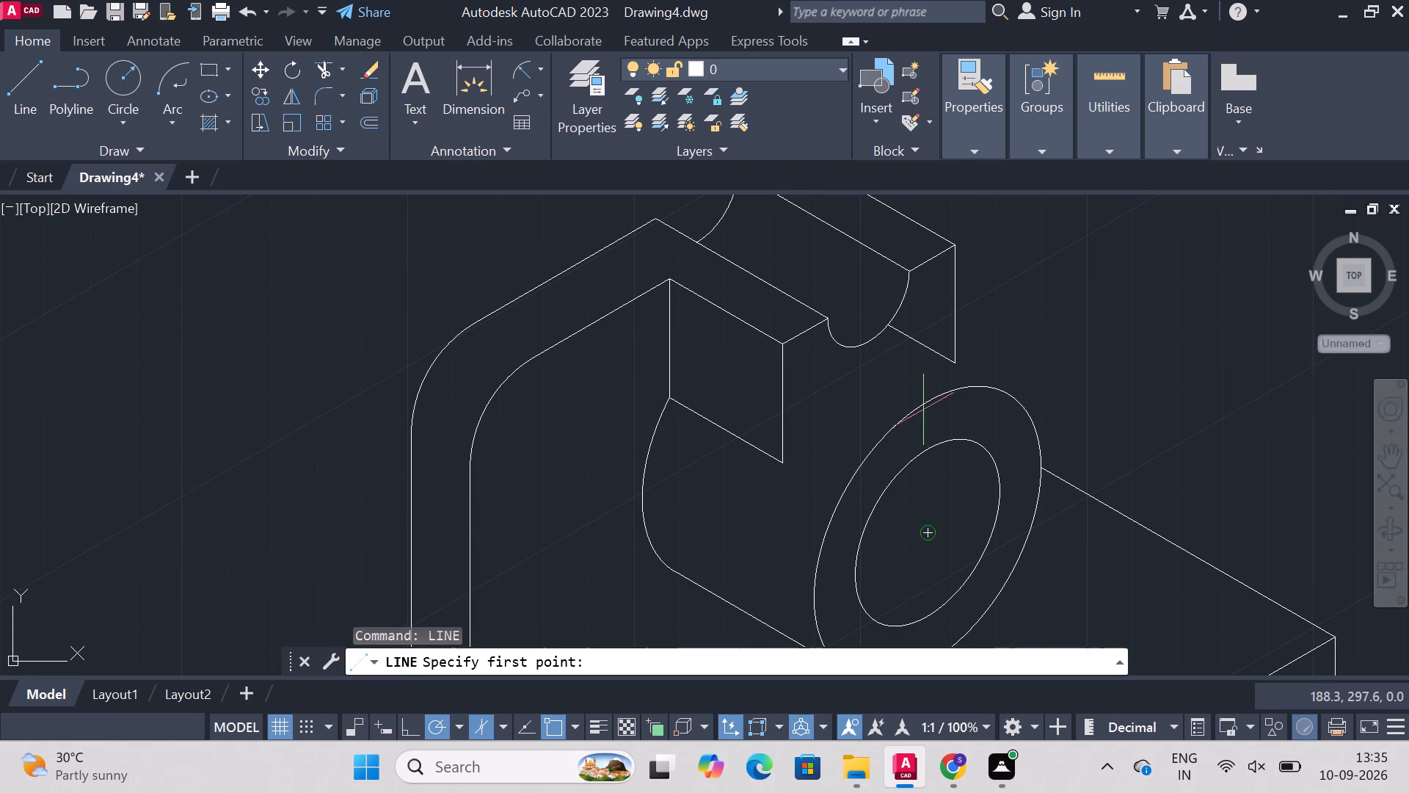
click(926, 533)
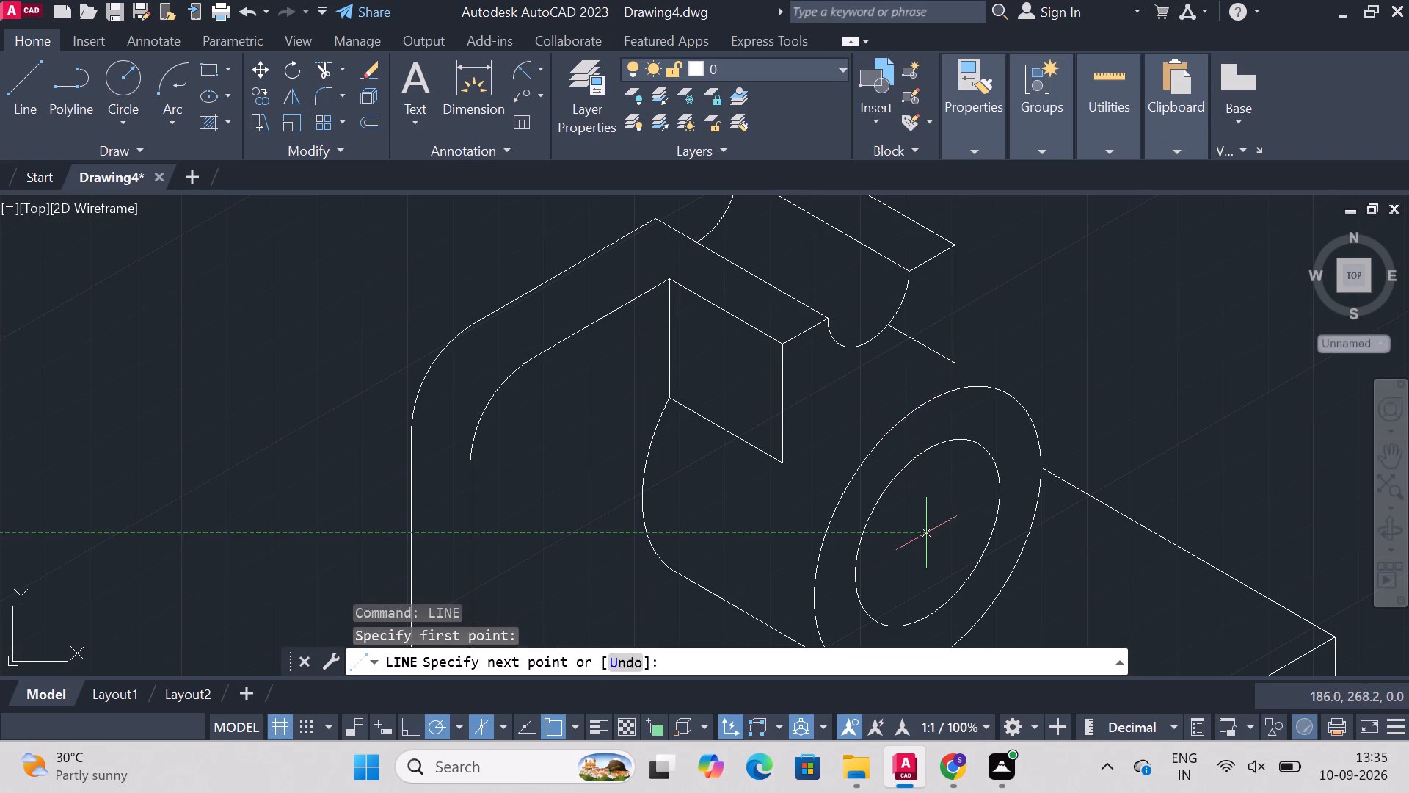
click(929, 402)
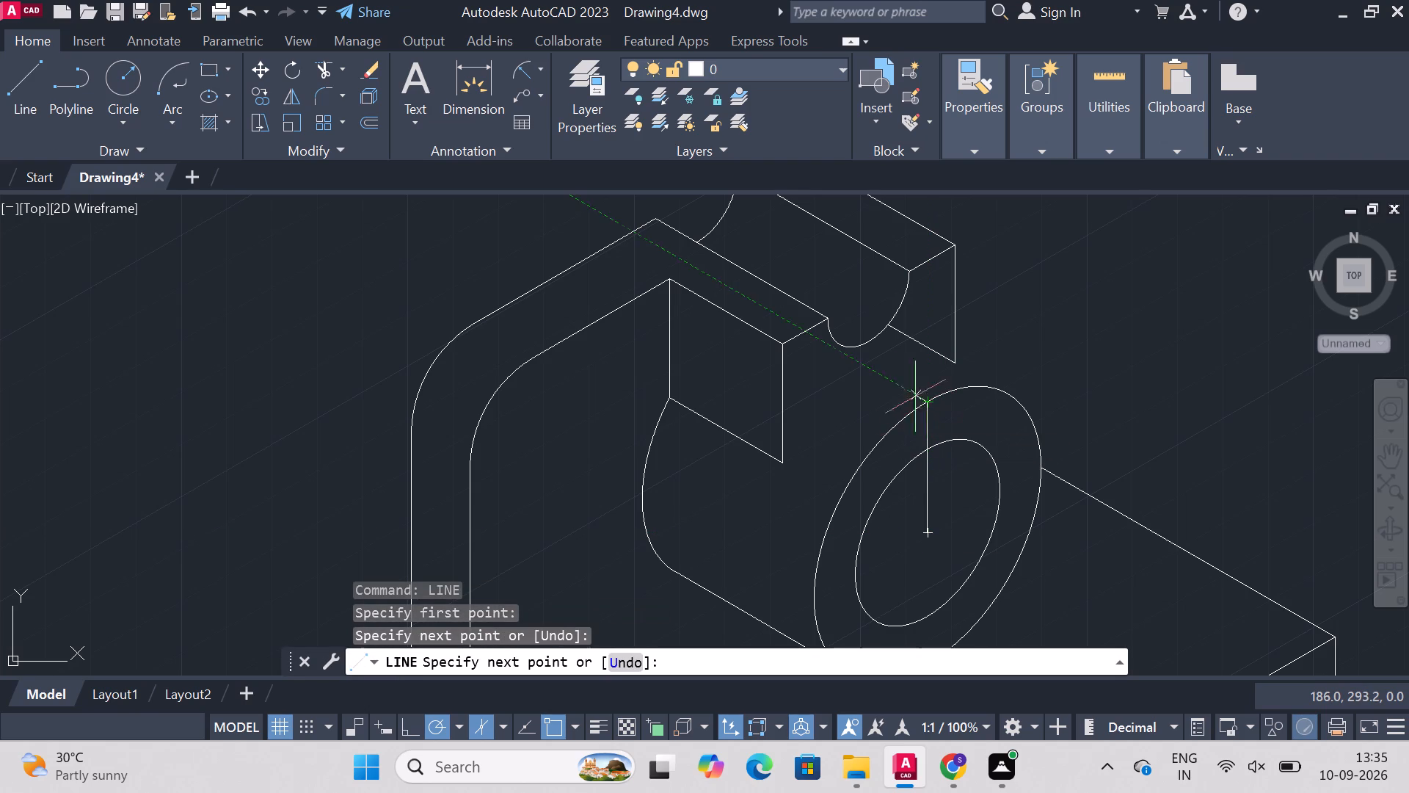
click(859, 374)
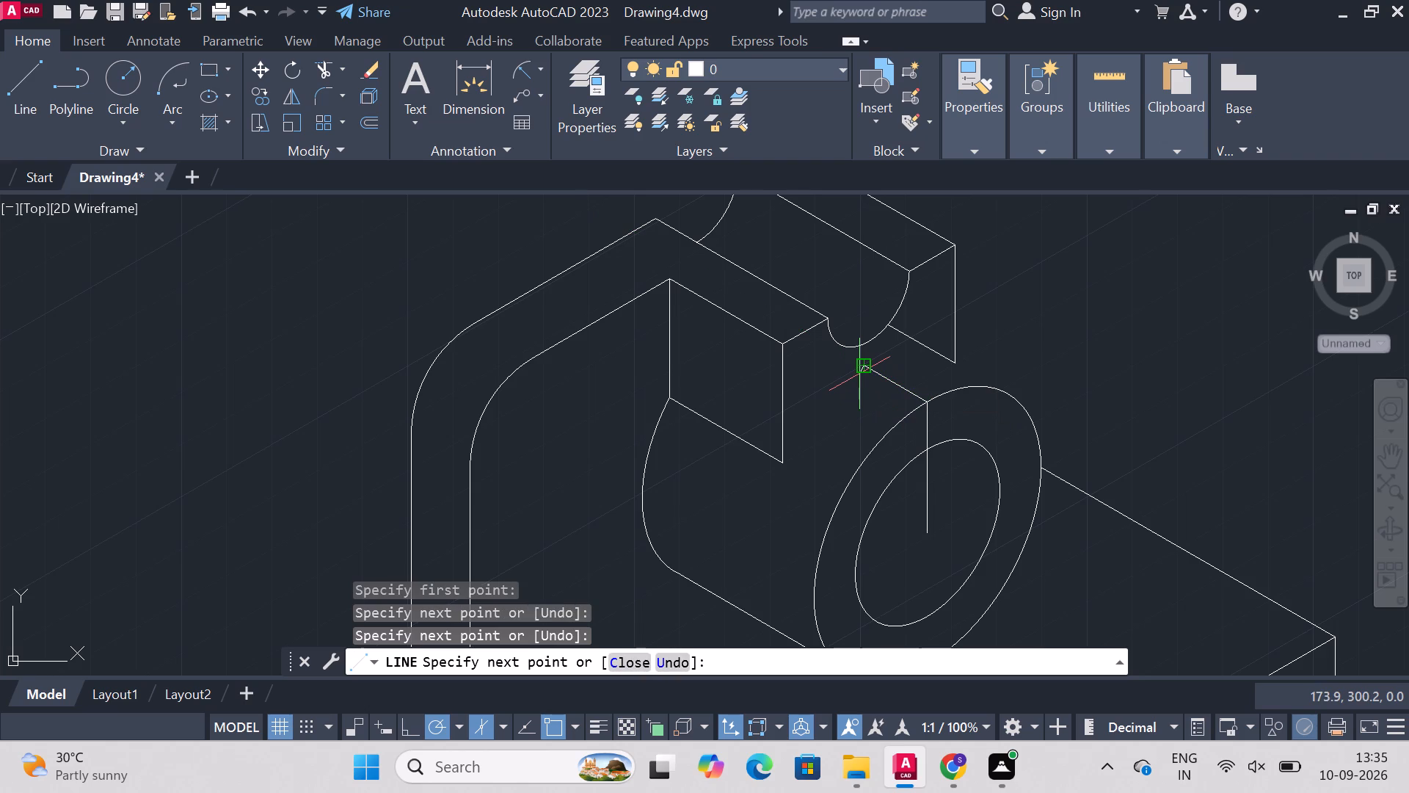
key(Escape)
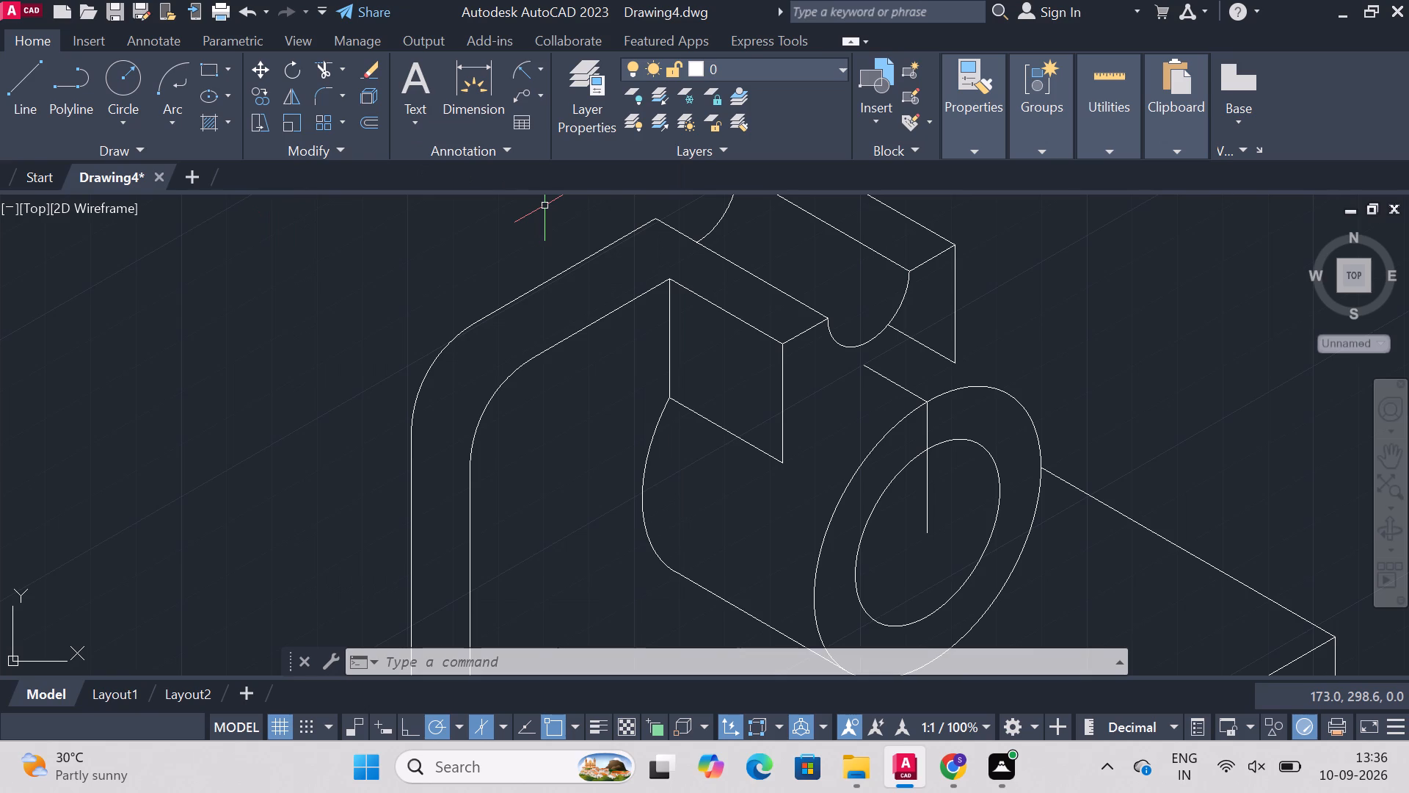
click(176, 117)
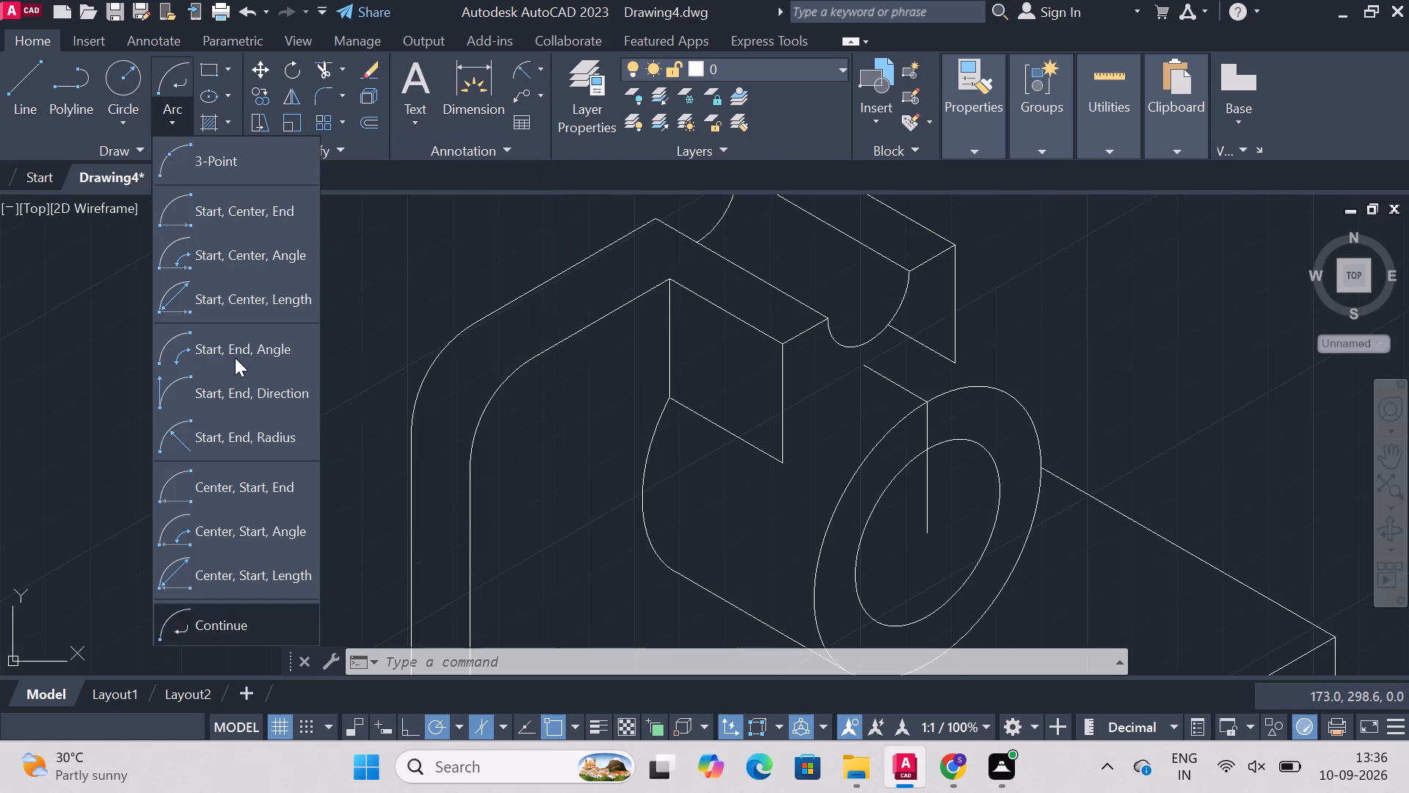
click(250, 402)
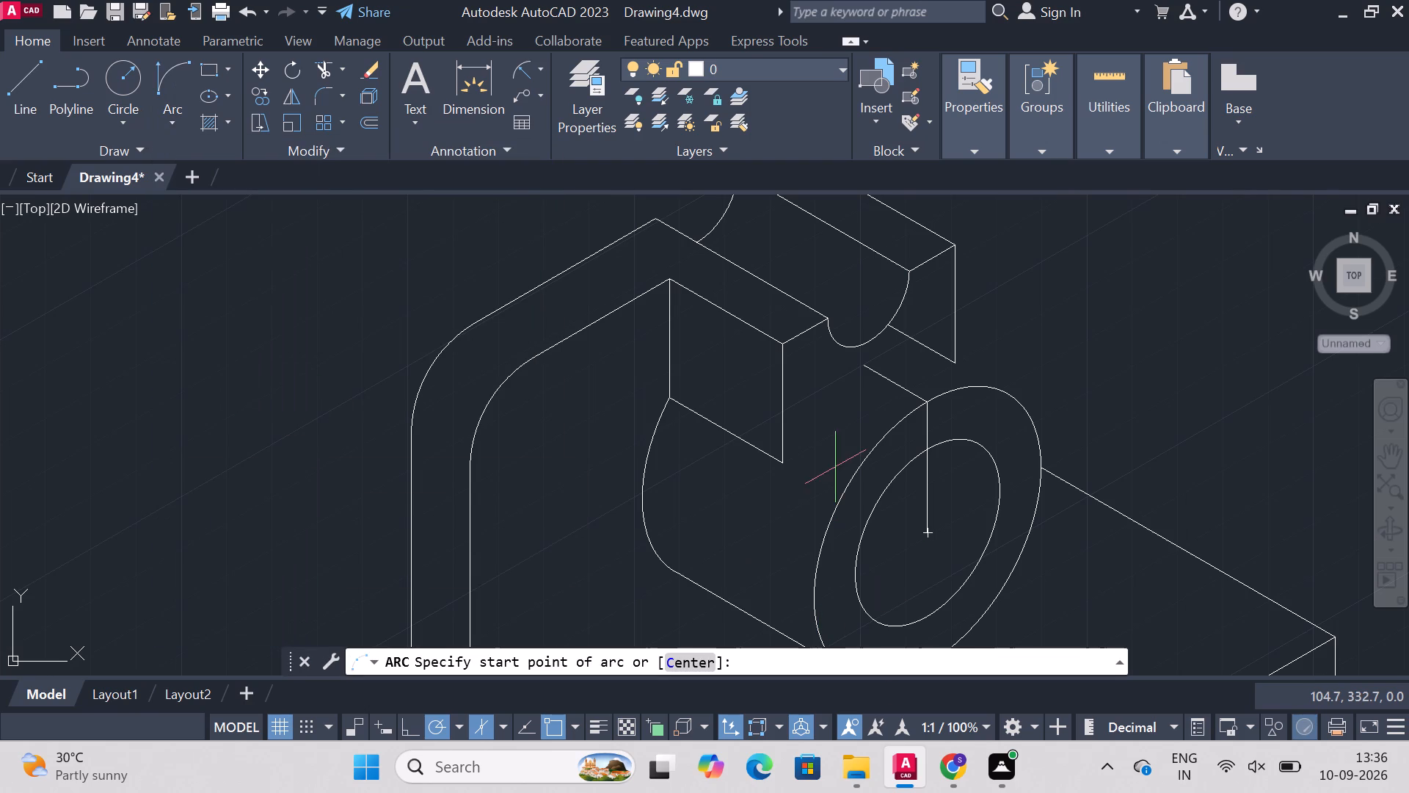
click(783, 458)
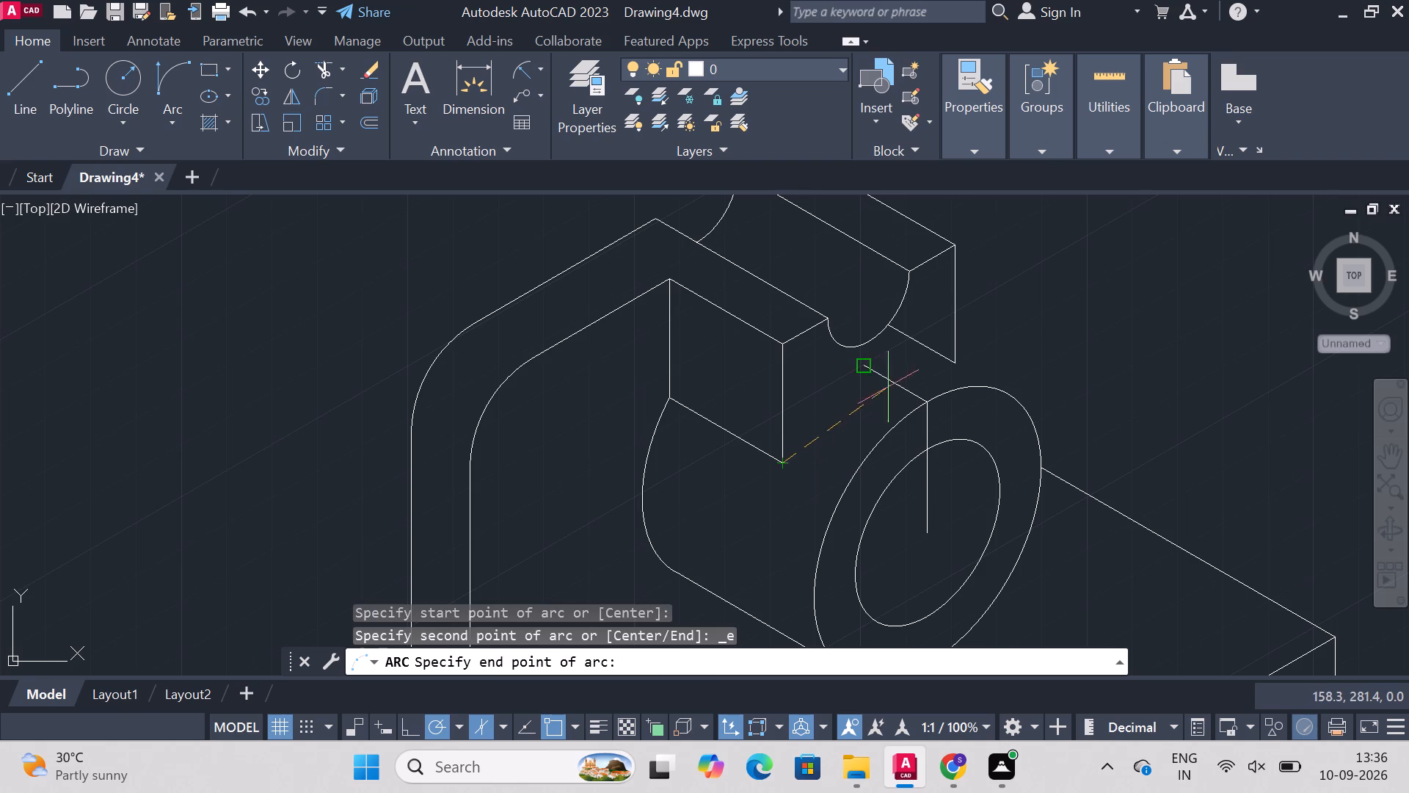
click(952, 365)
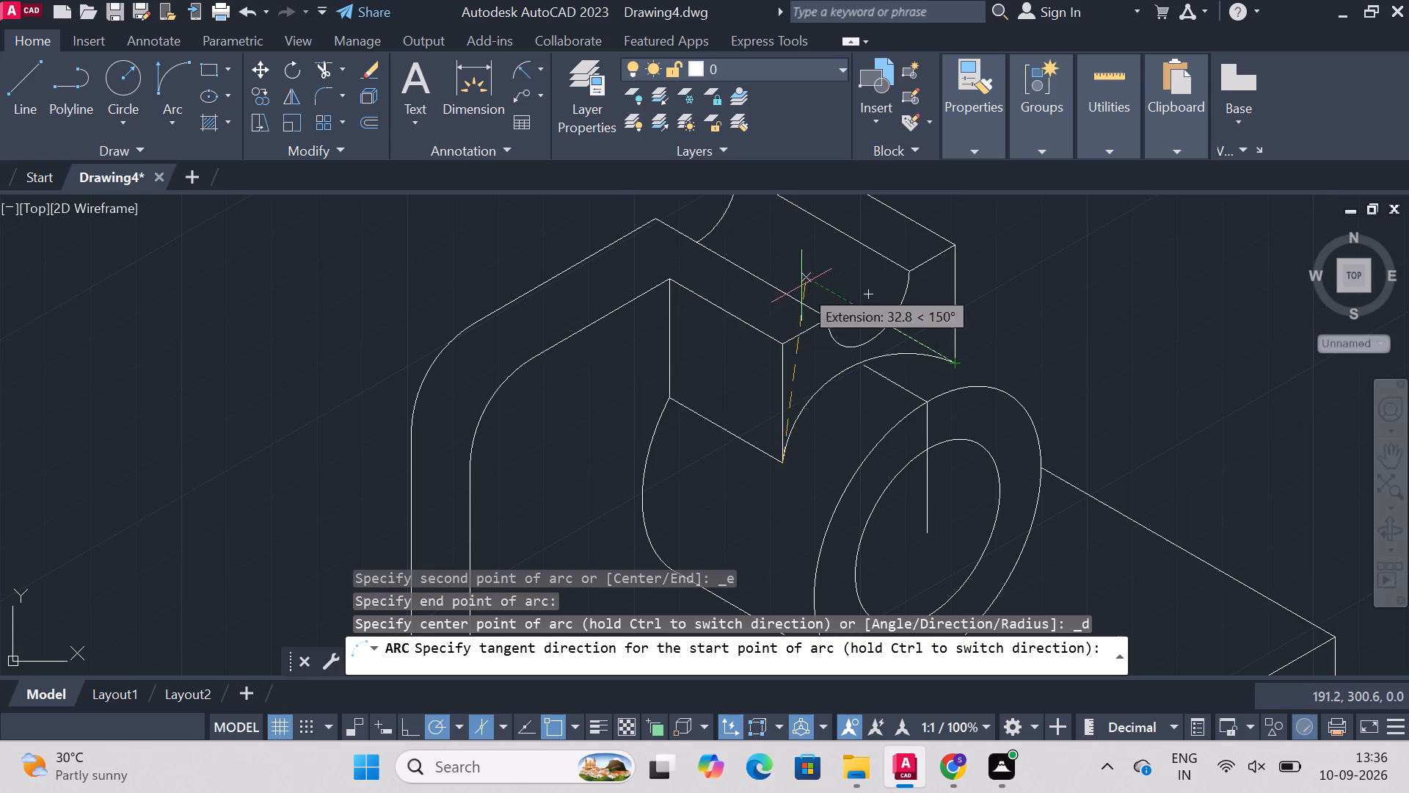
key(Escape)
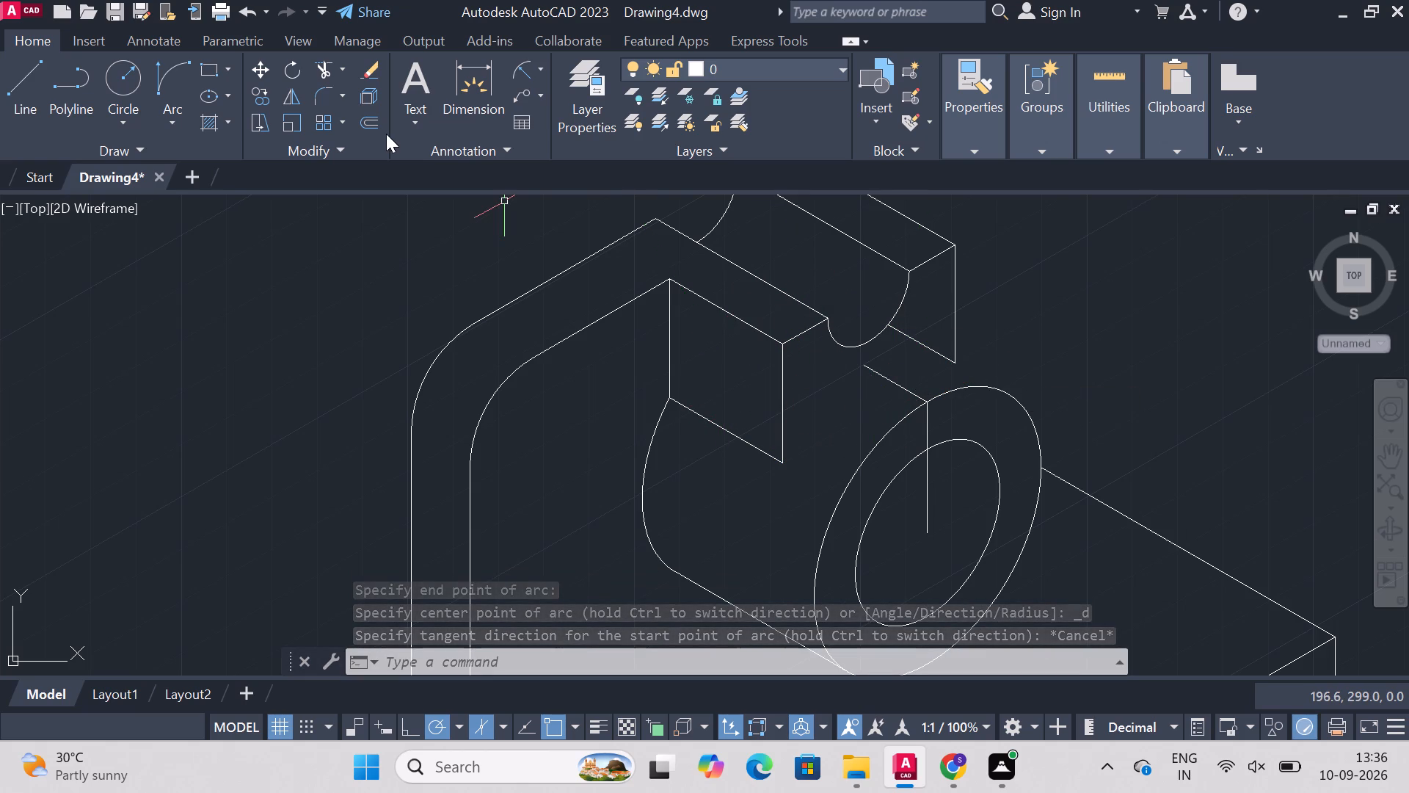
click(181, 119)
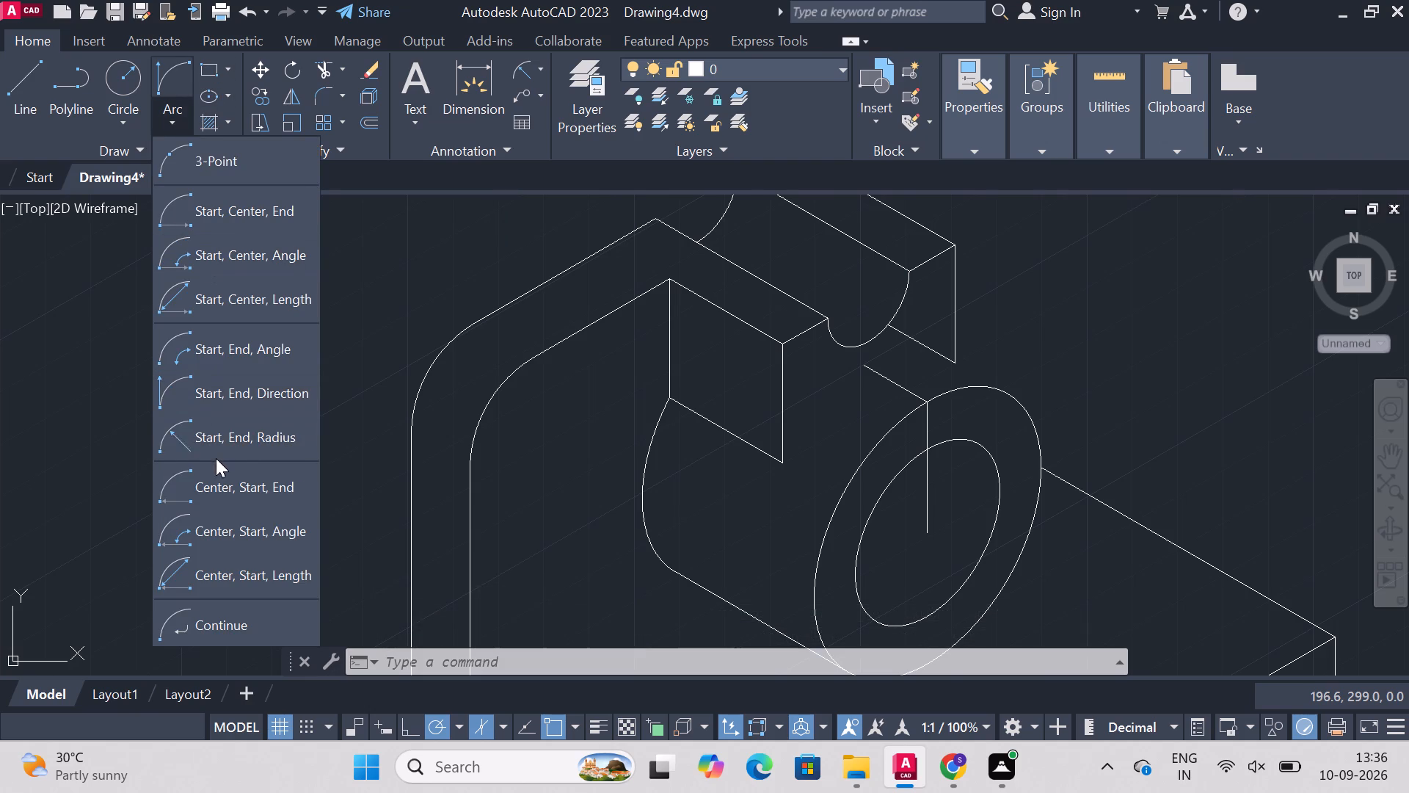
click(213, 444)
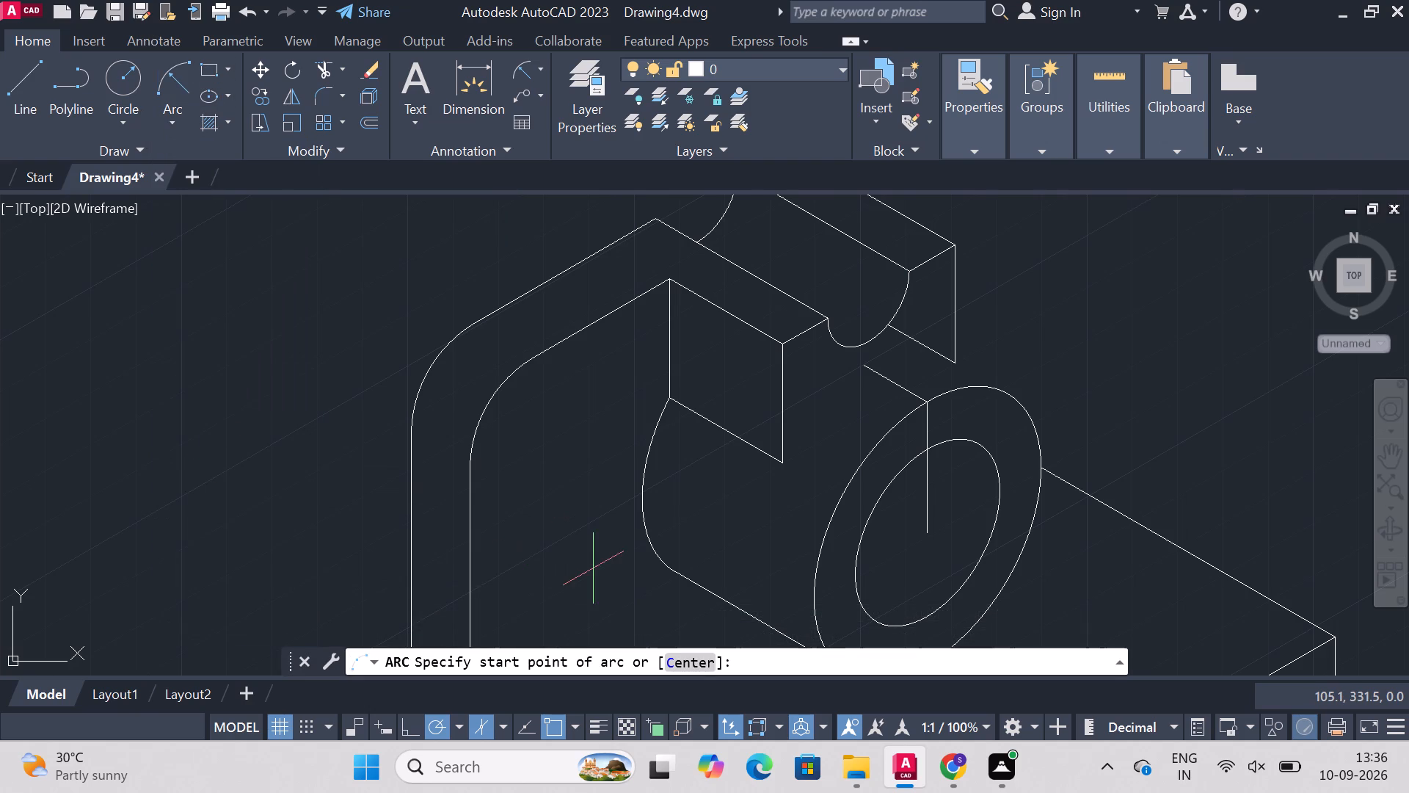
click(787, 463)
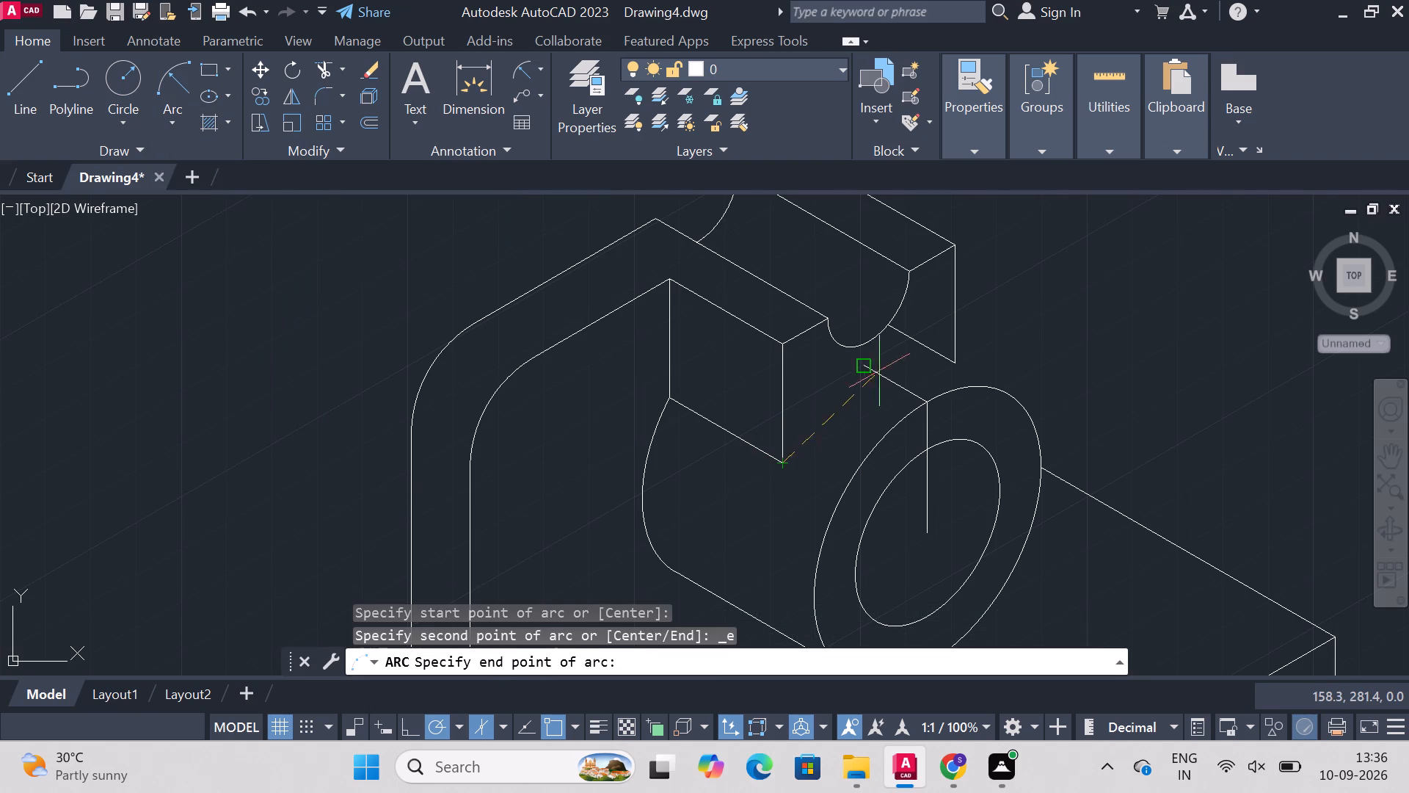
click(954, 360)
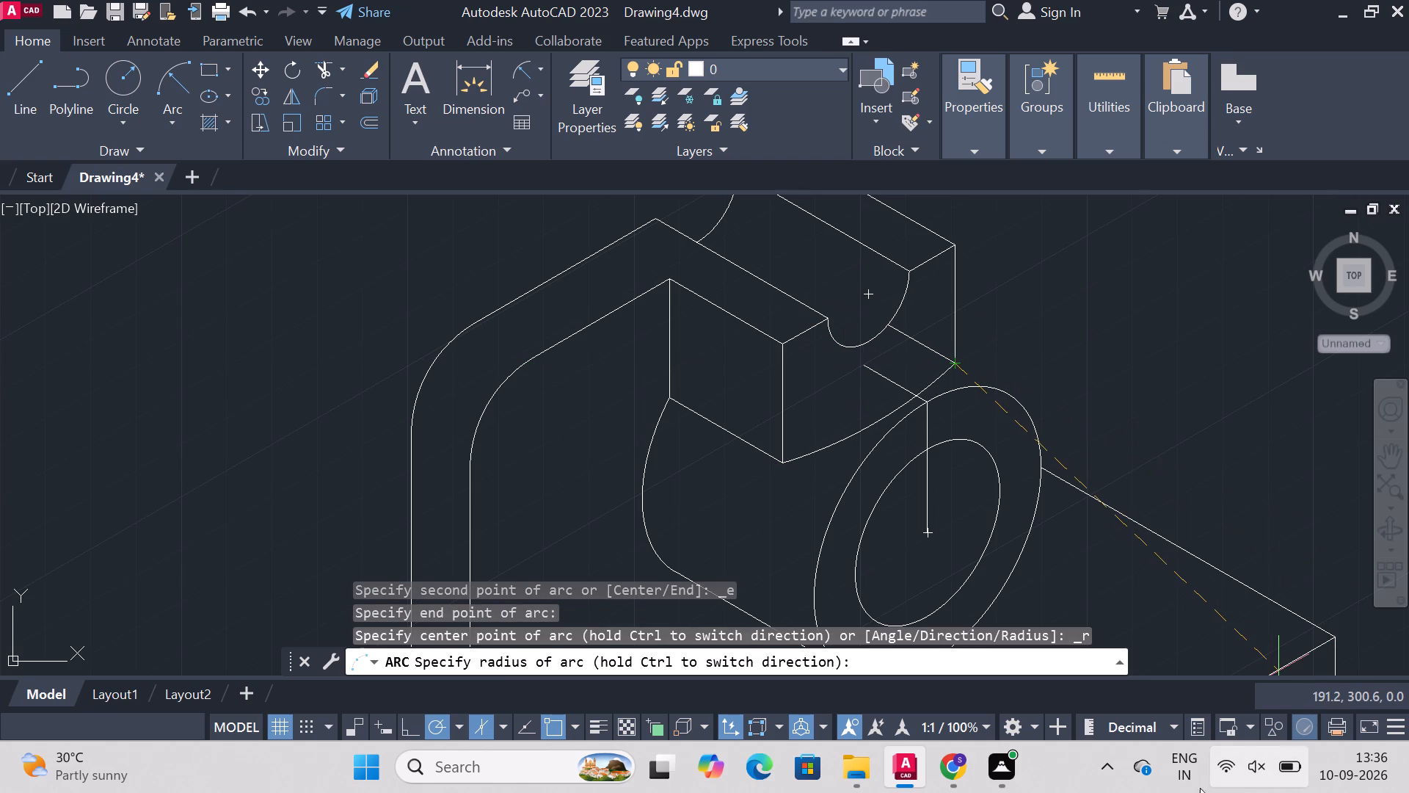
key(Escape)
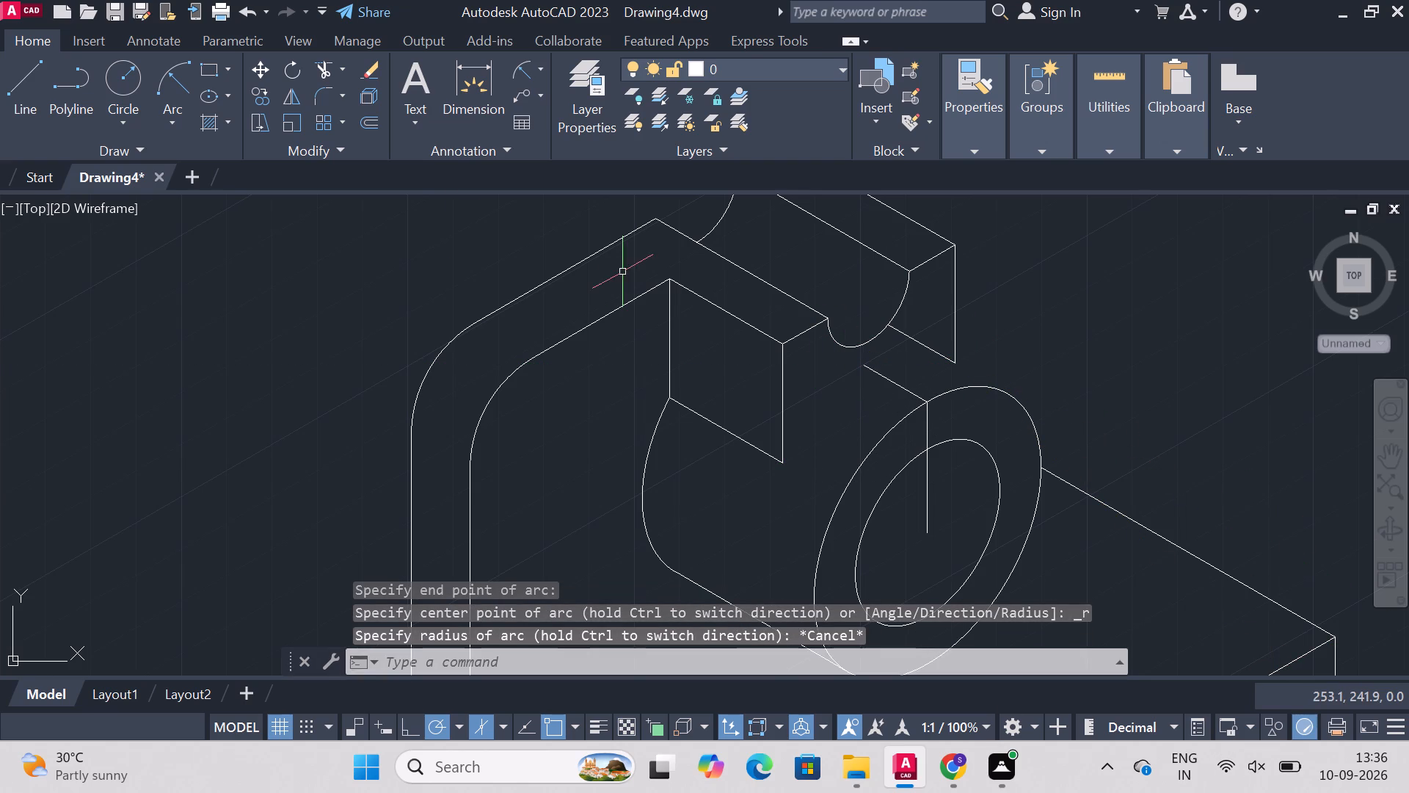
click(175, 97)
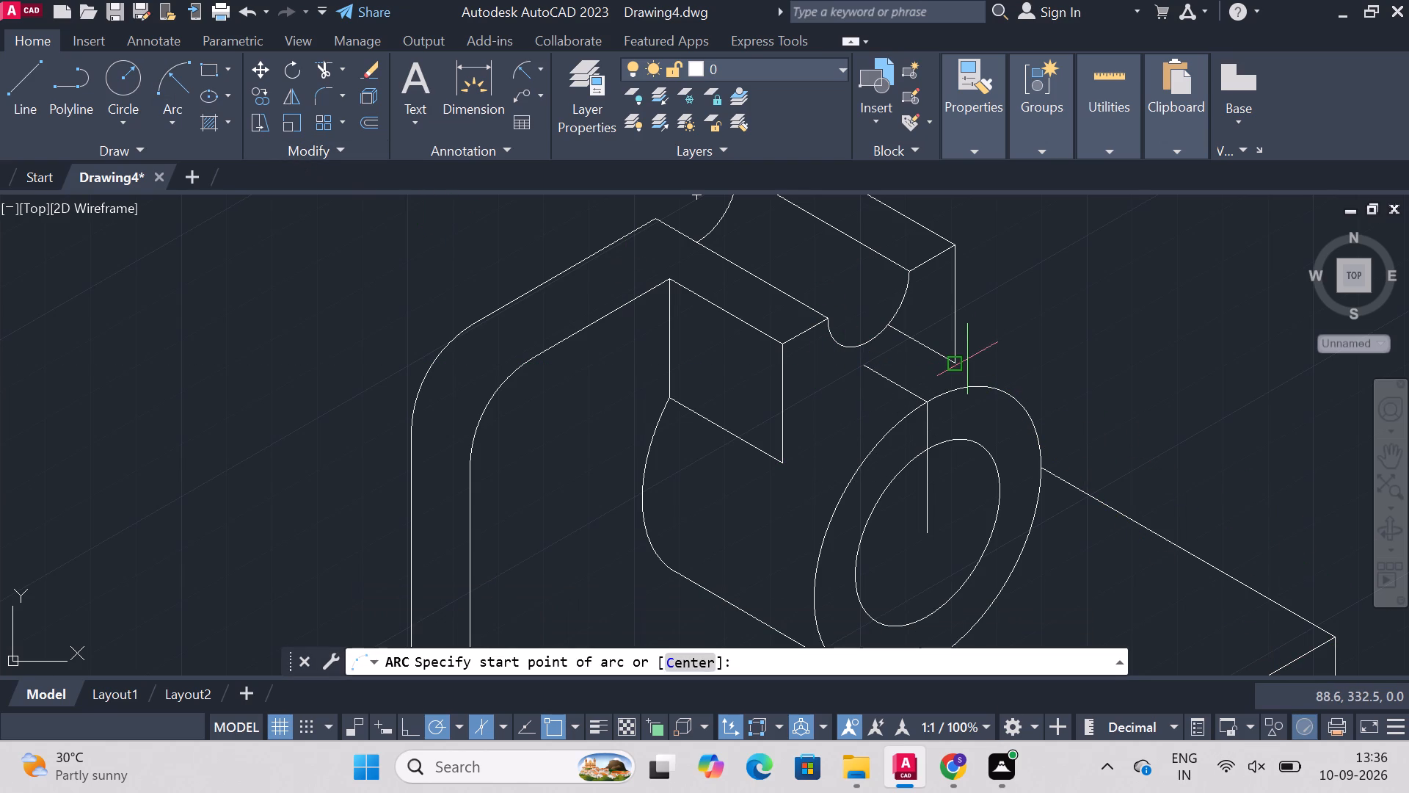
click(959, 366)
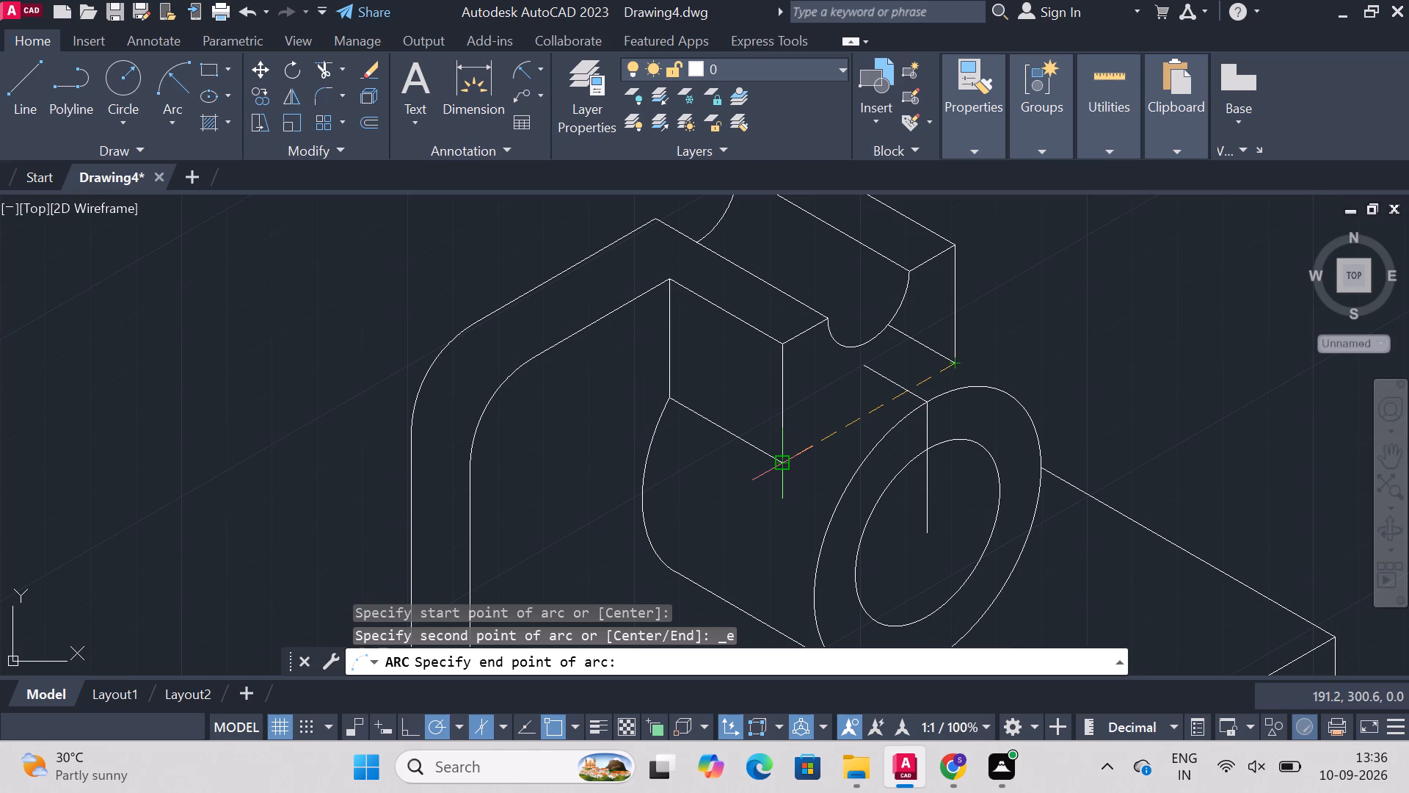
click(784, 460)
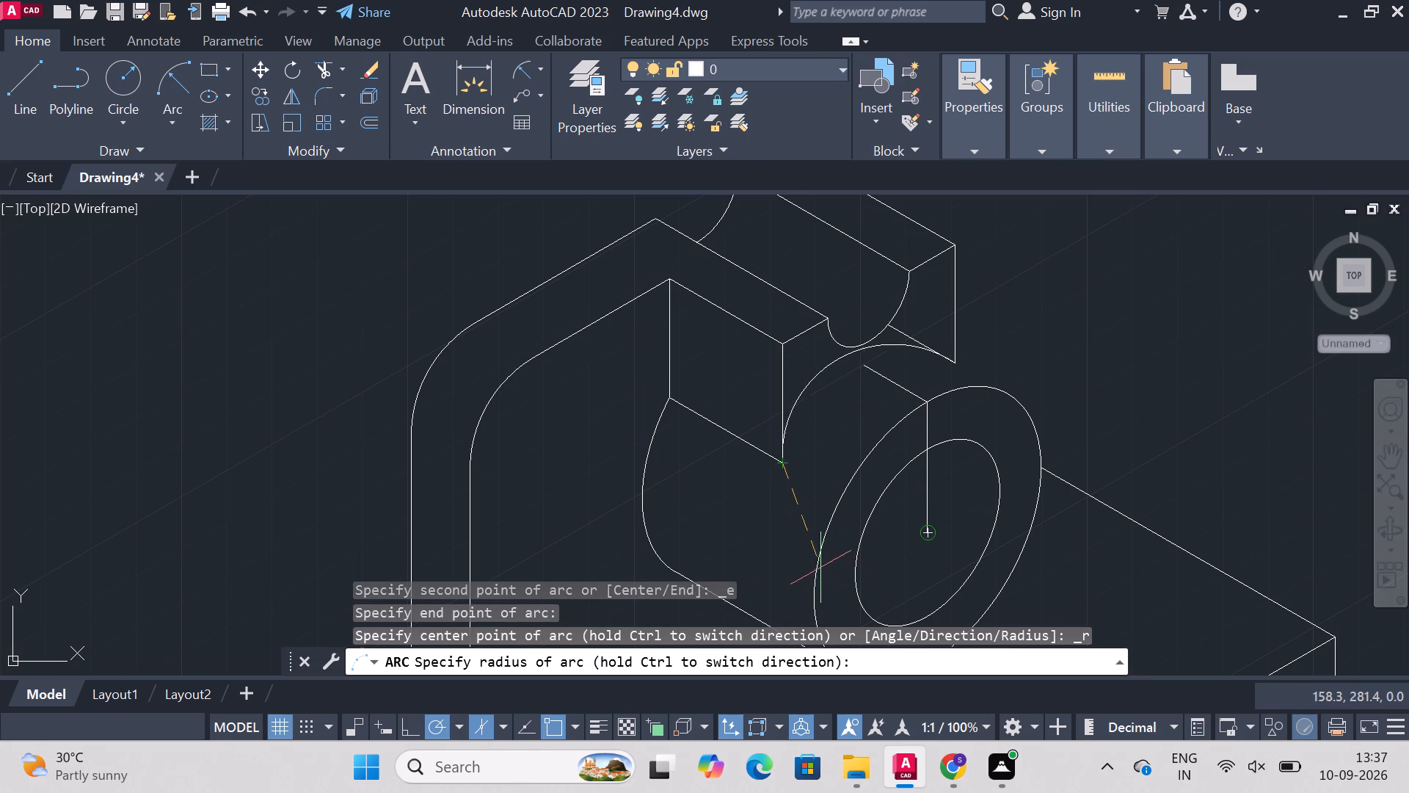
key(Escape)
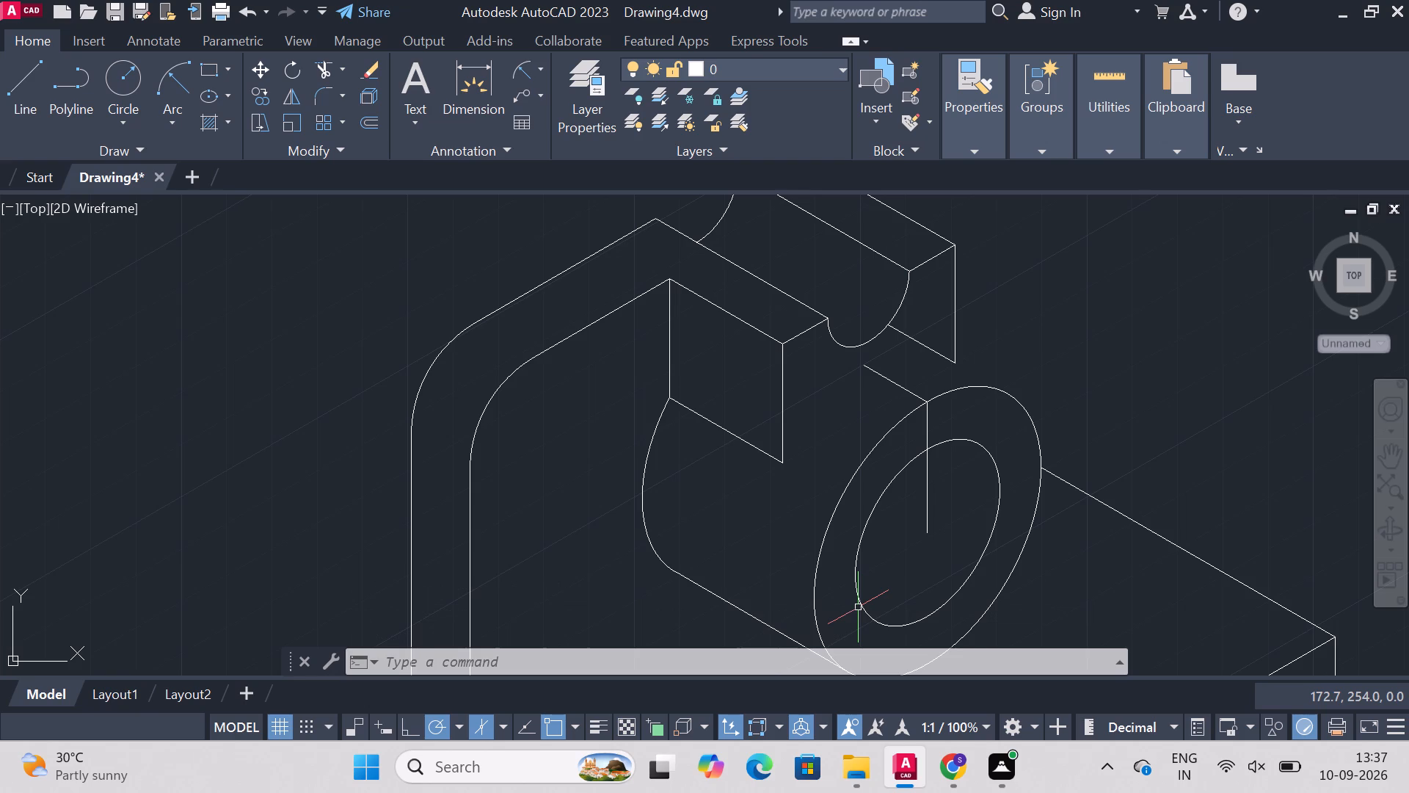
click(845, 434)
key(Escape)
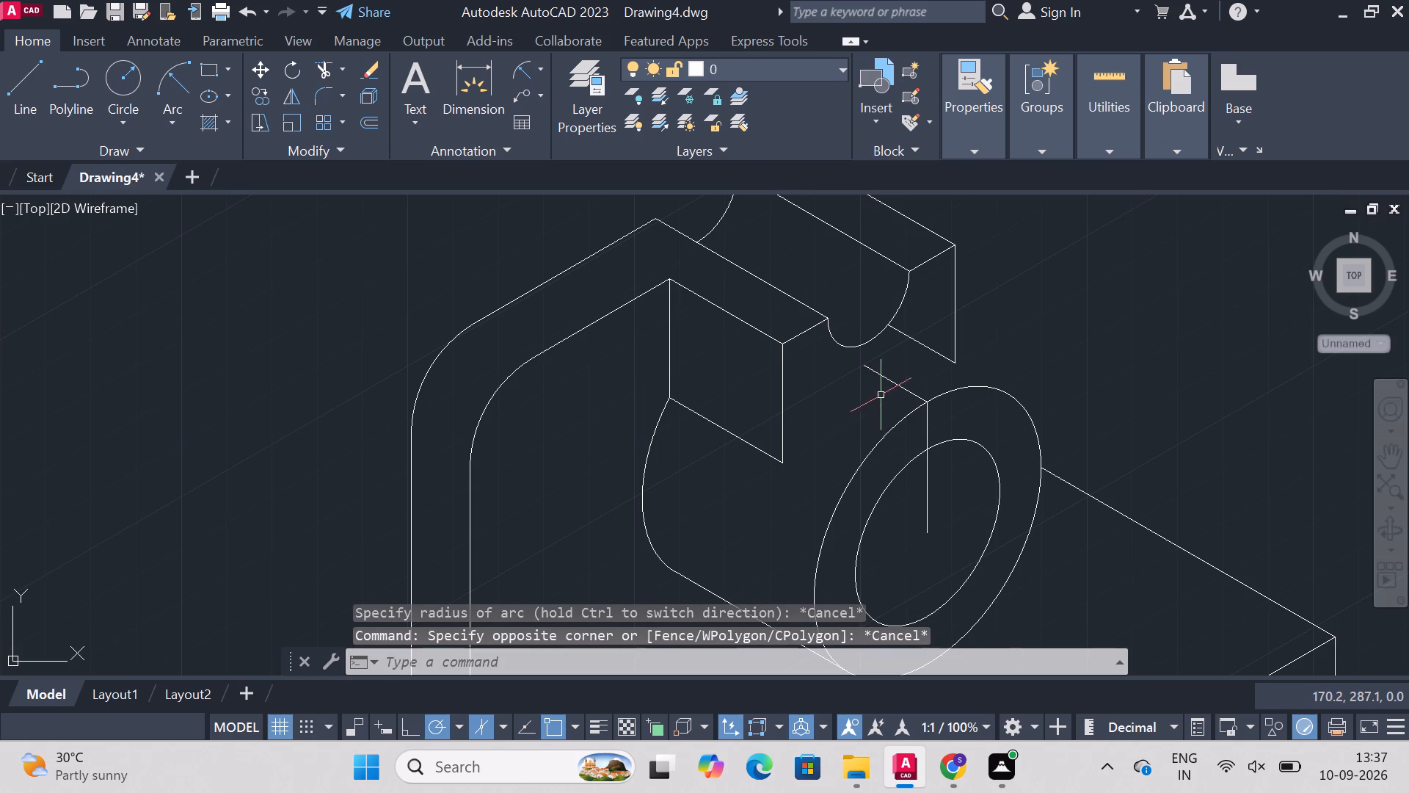
Erase the short sloping line running back from the top of the boss's vertical centre line.
click(899, 386)
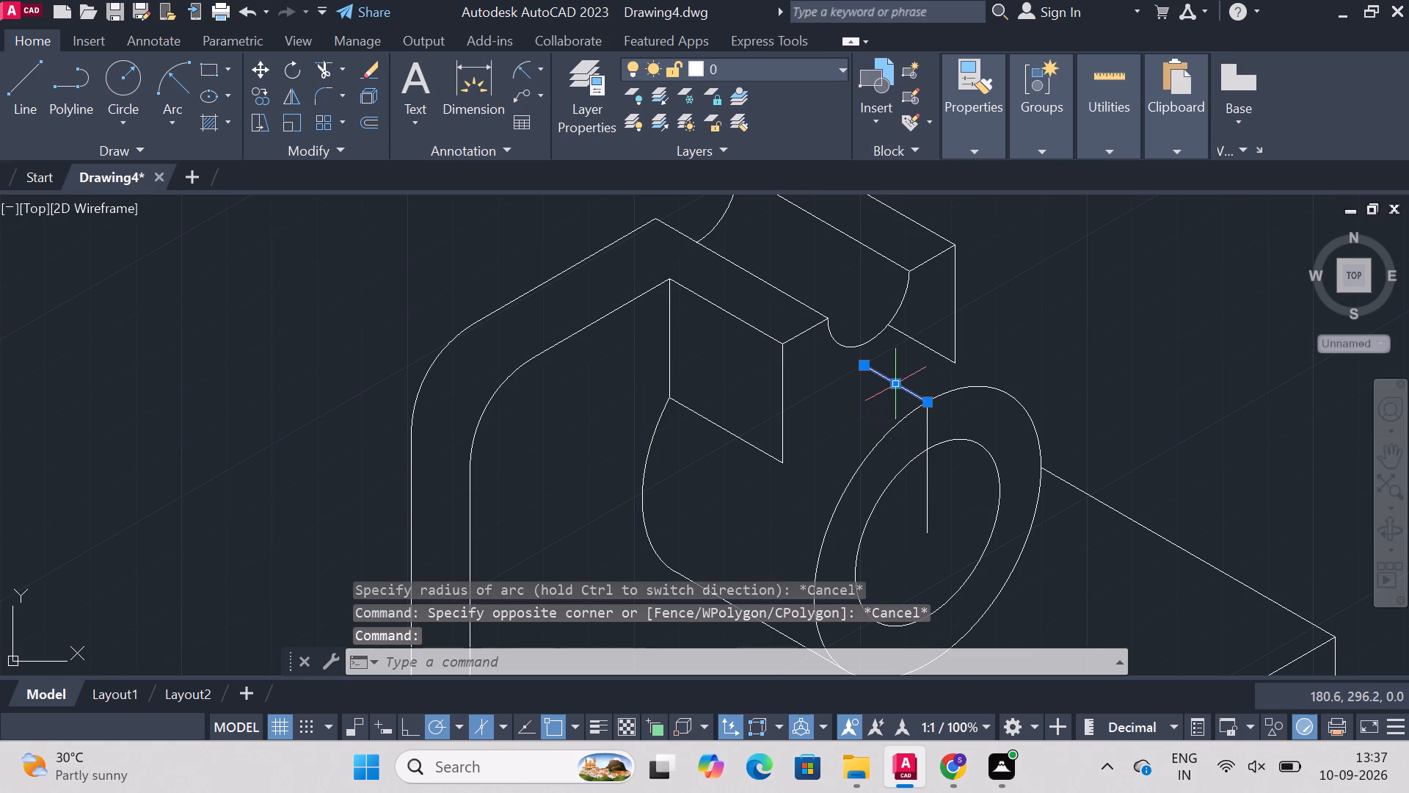
key(Delete)
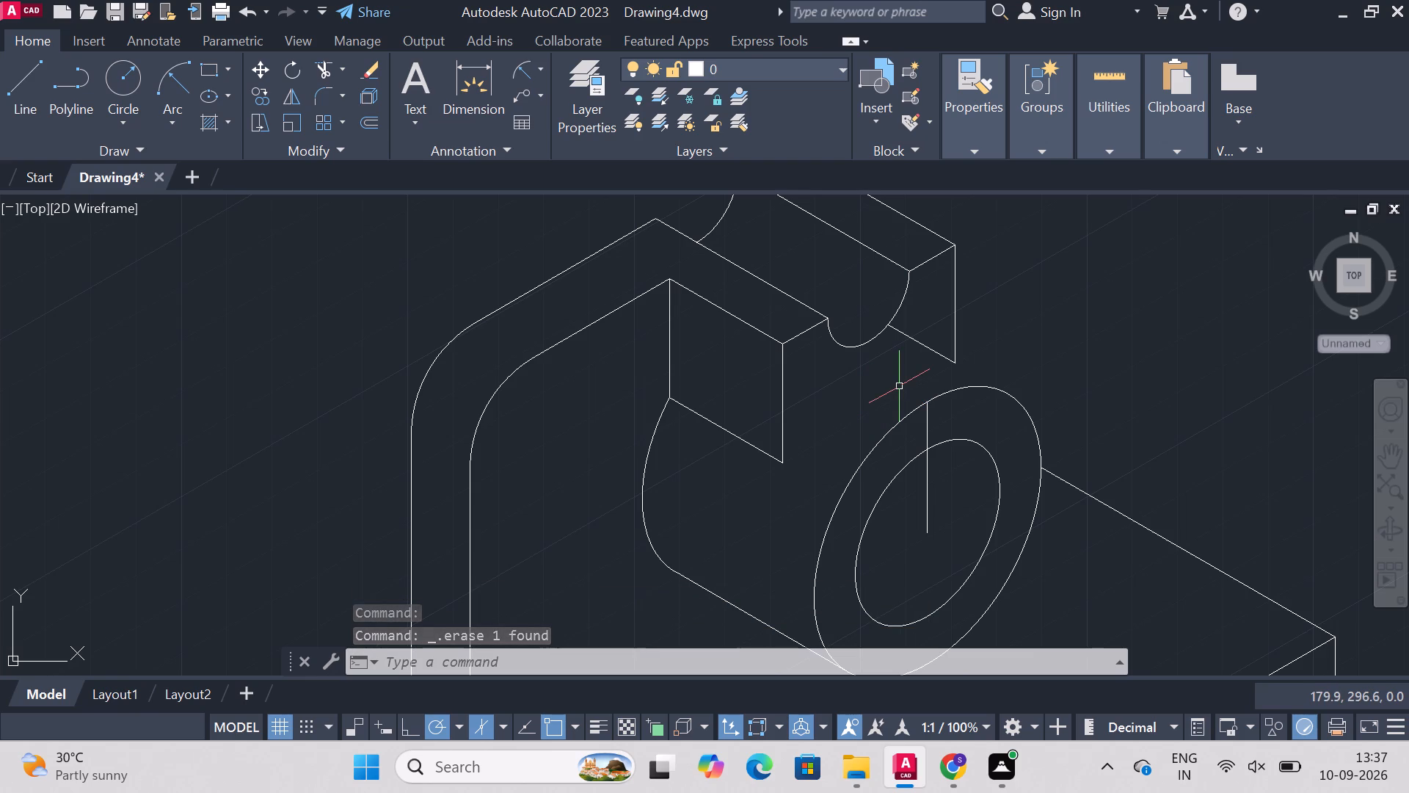
Inspect the bracket in the Front, Right, Left and Bottom views, and return to the Top view.
ctrl+scroll(899, 386, down, 3)
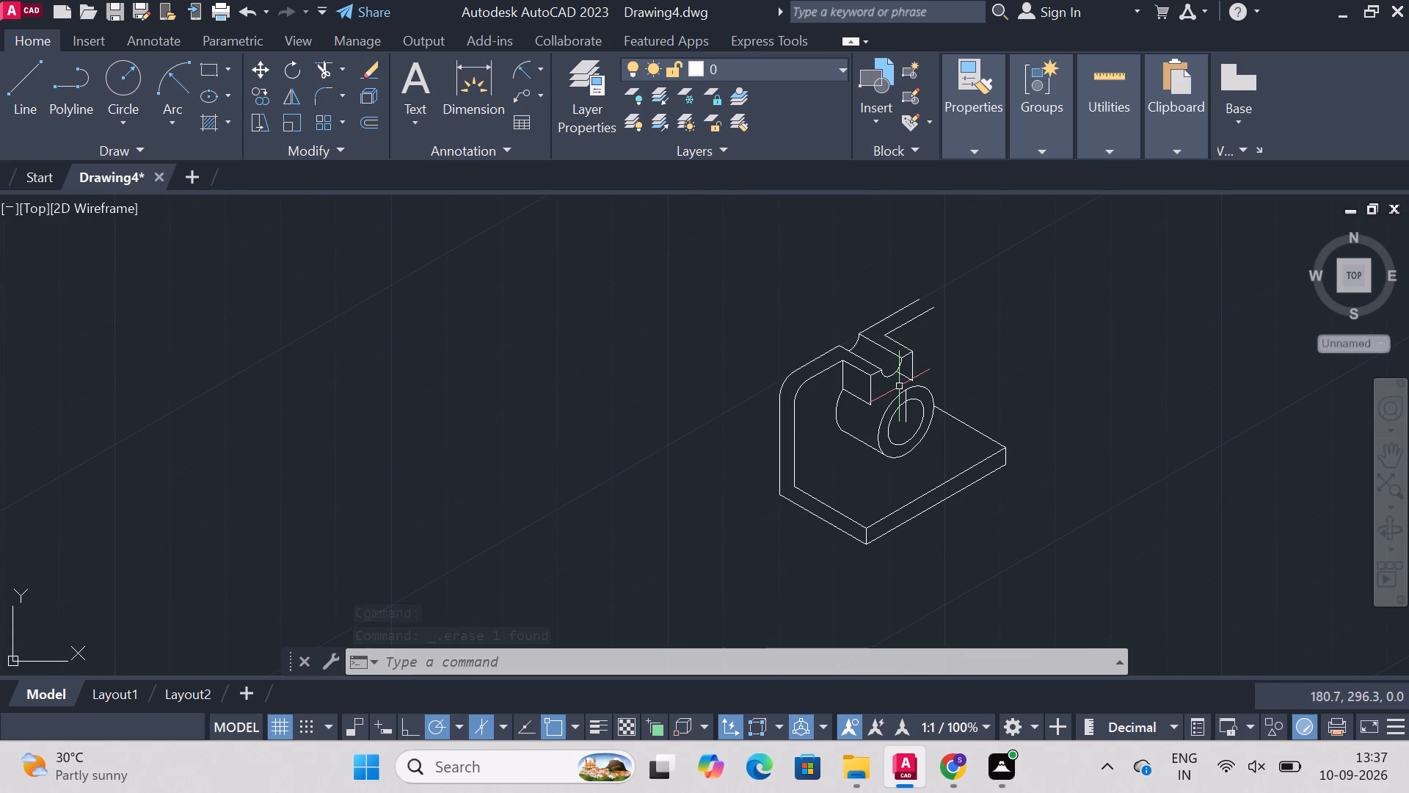
ctrl+scroll(886, 390, up, 2)
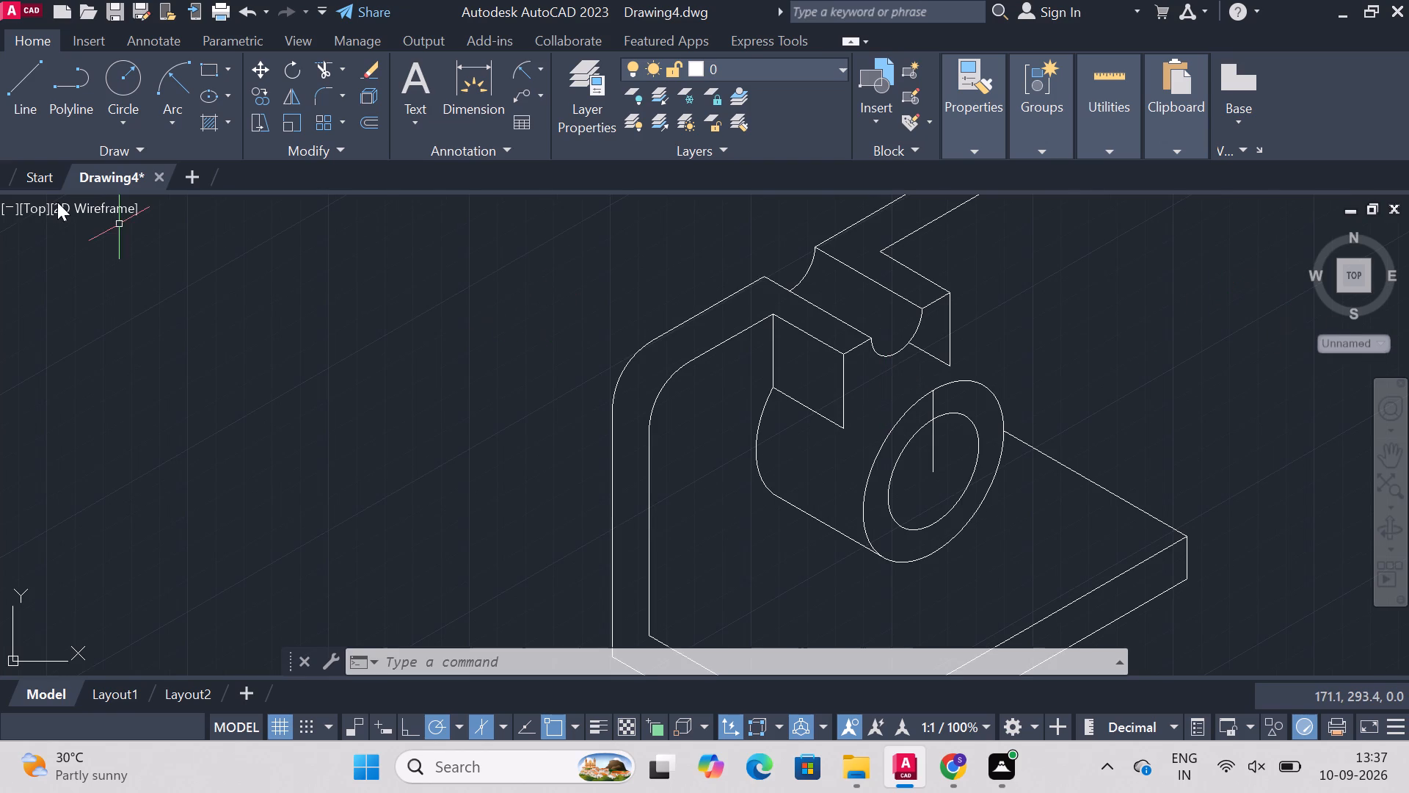
click(32, 204)
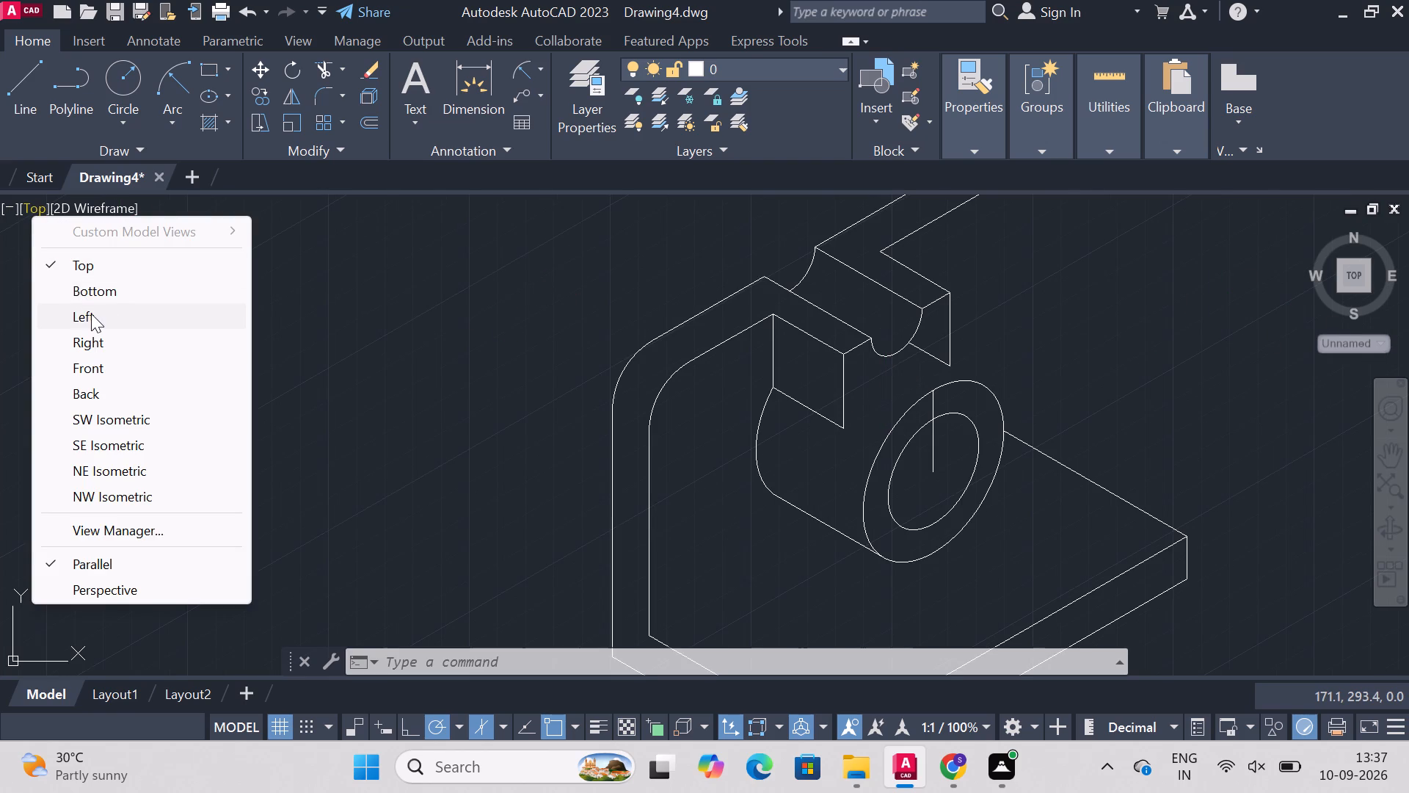
click(92, 372)
ctrl+scroll(92, 372, down, 7)
right_click(92, 372)
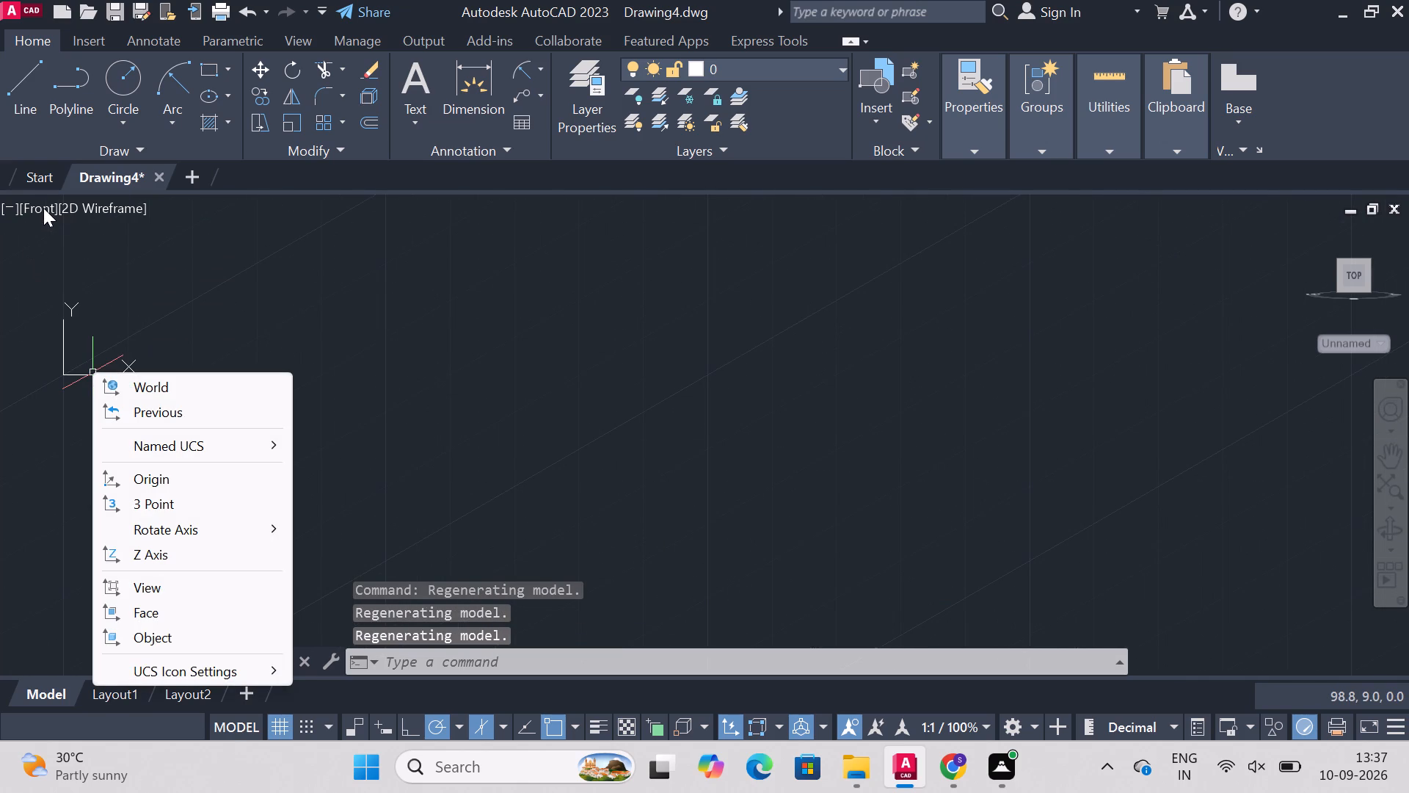
click(42, 206)
click(102, 340)
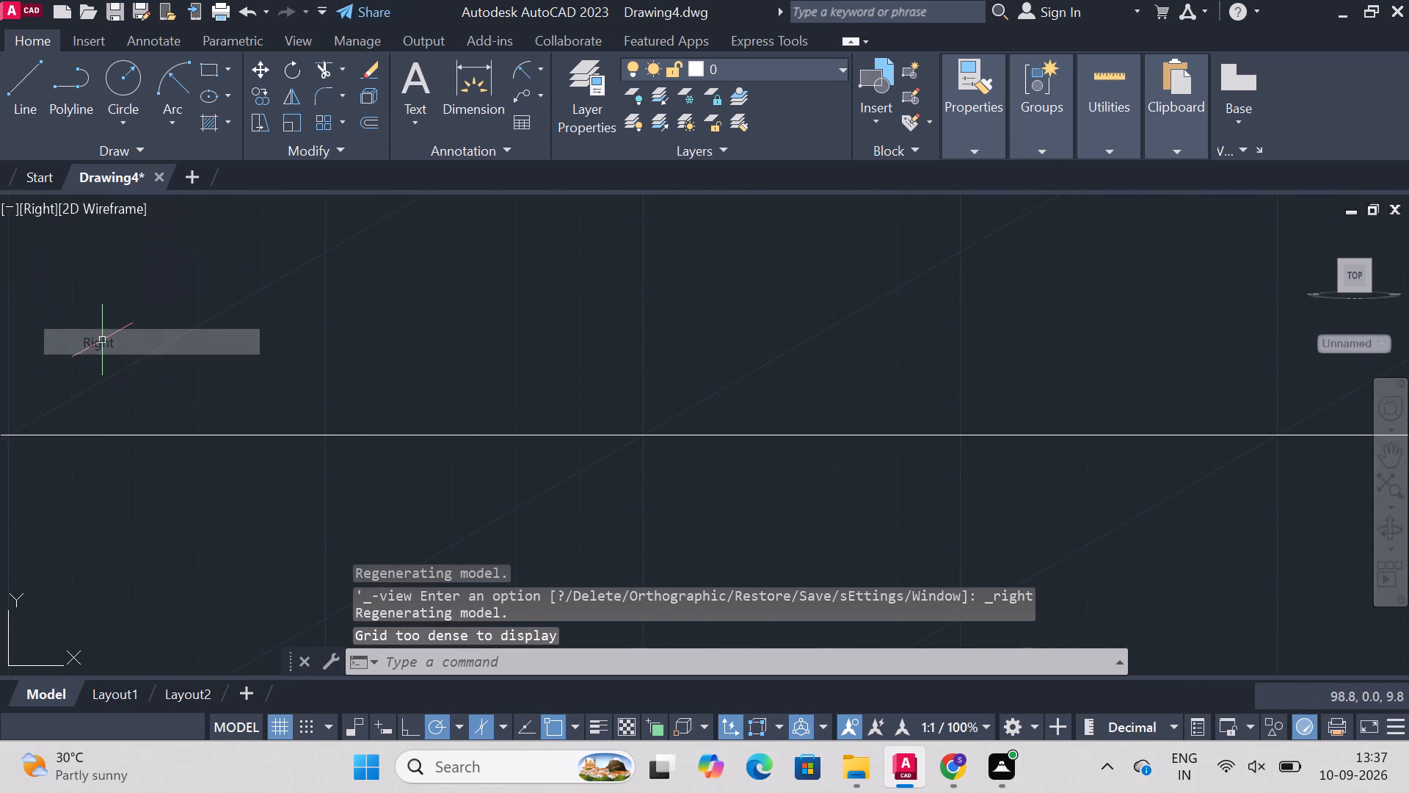
ctrl+scroll(102, 340, down, 5)
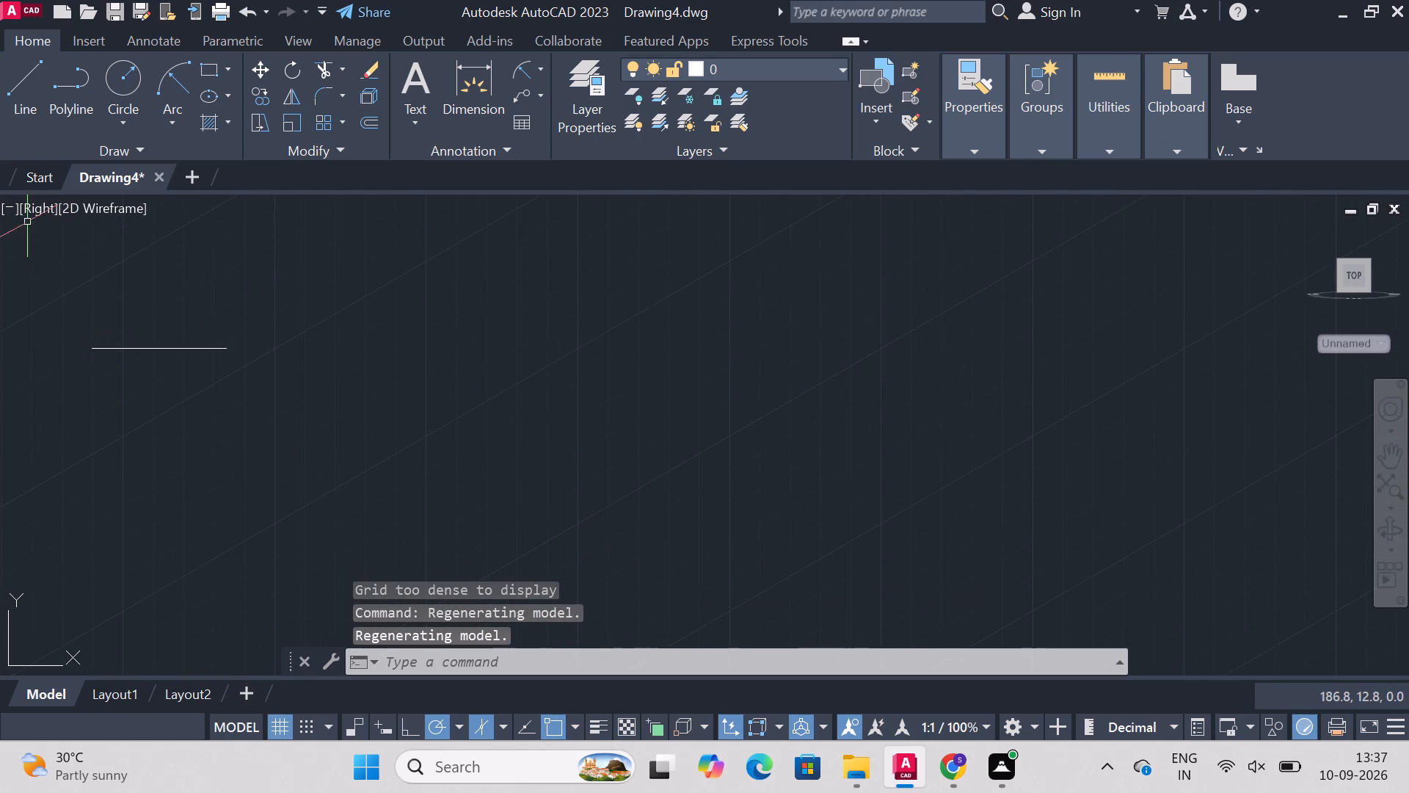
click(32, 203)
click(73, 308)
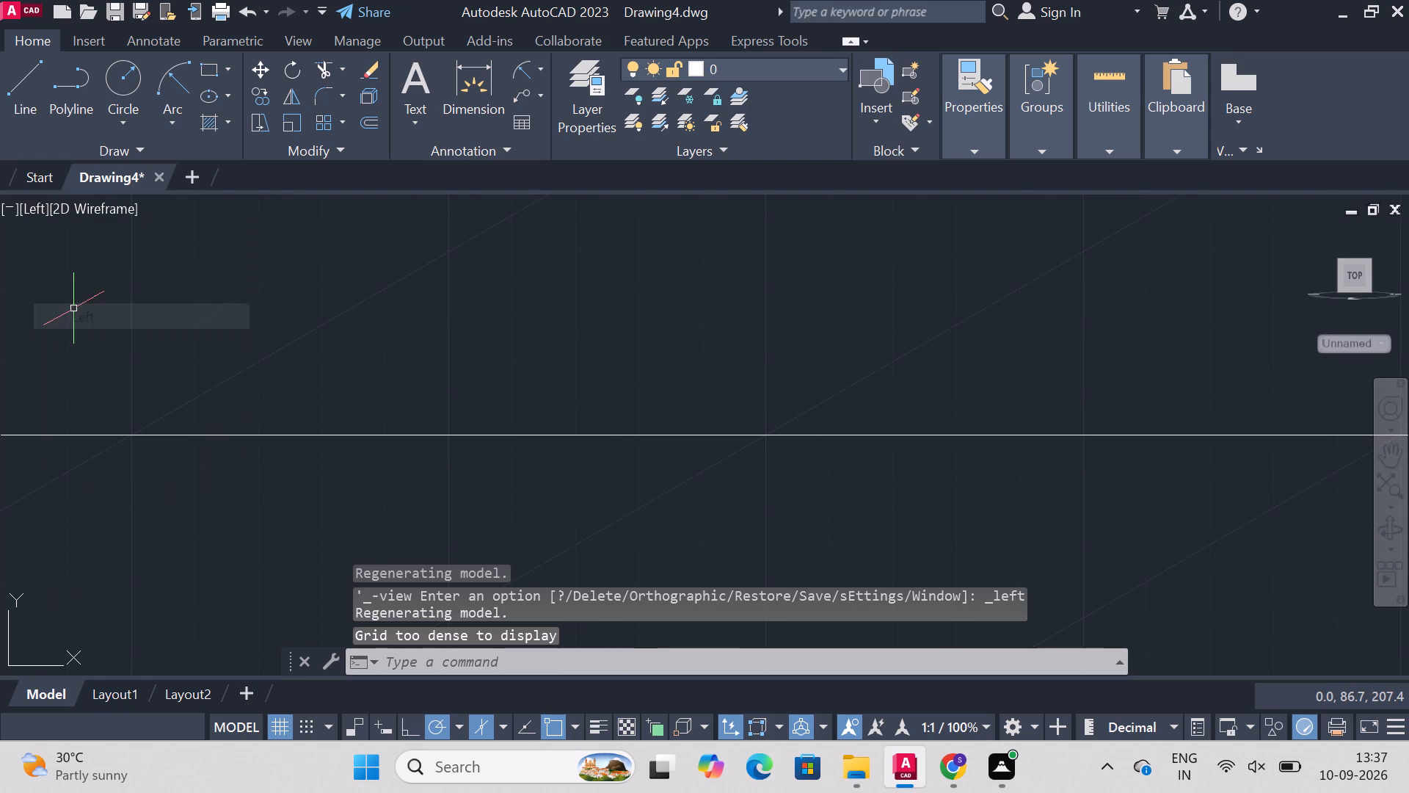
click(35, 207)
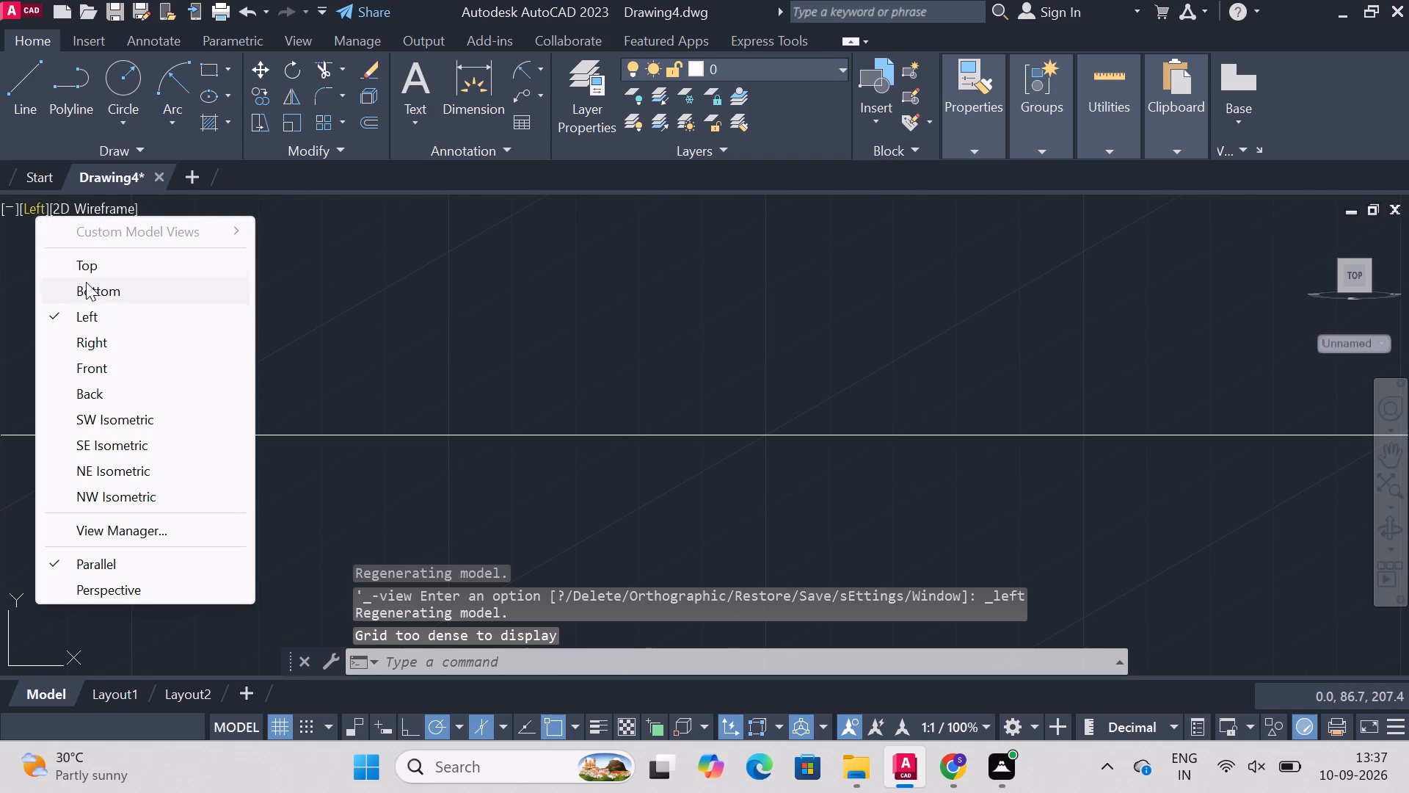
click(86, 283)
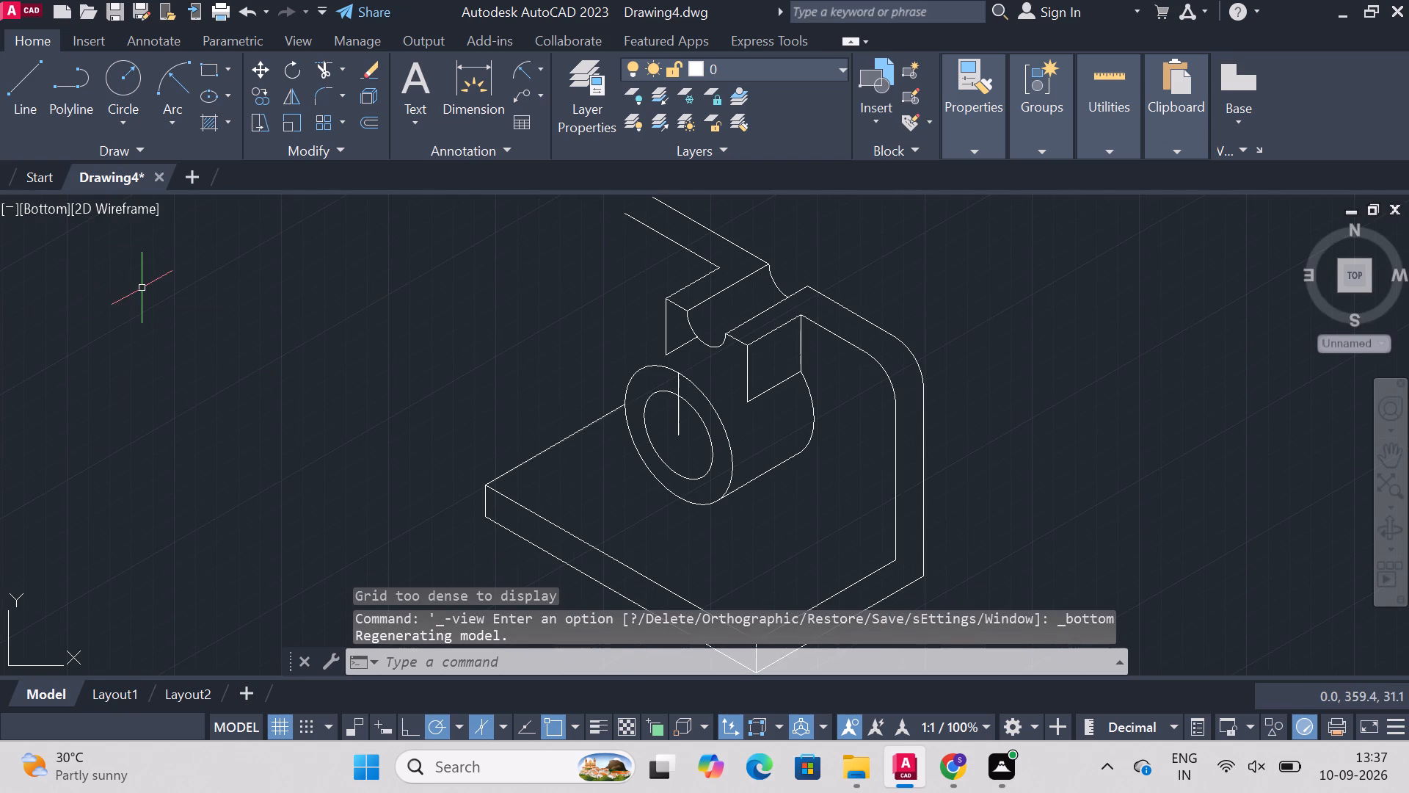
click(54, 209)
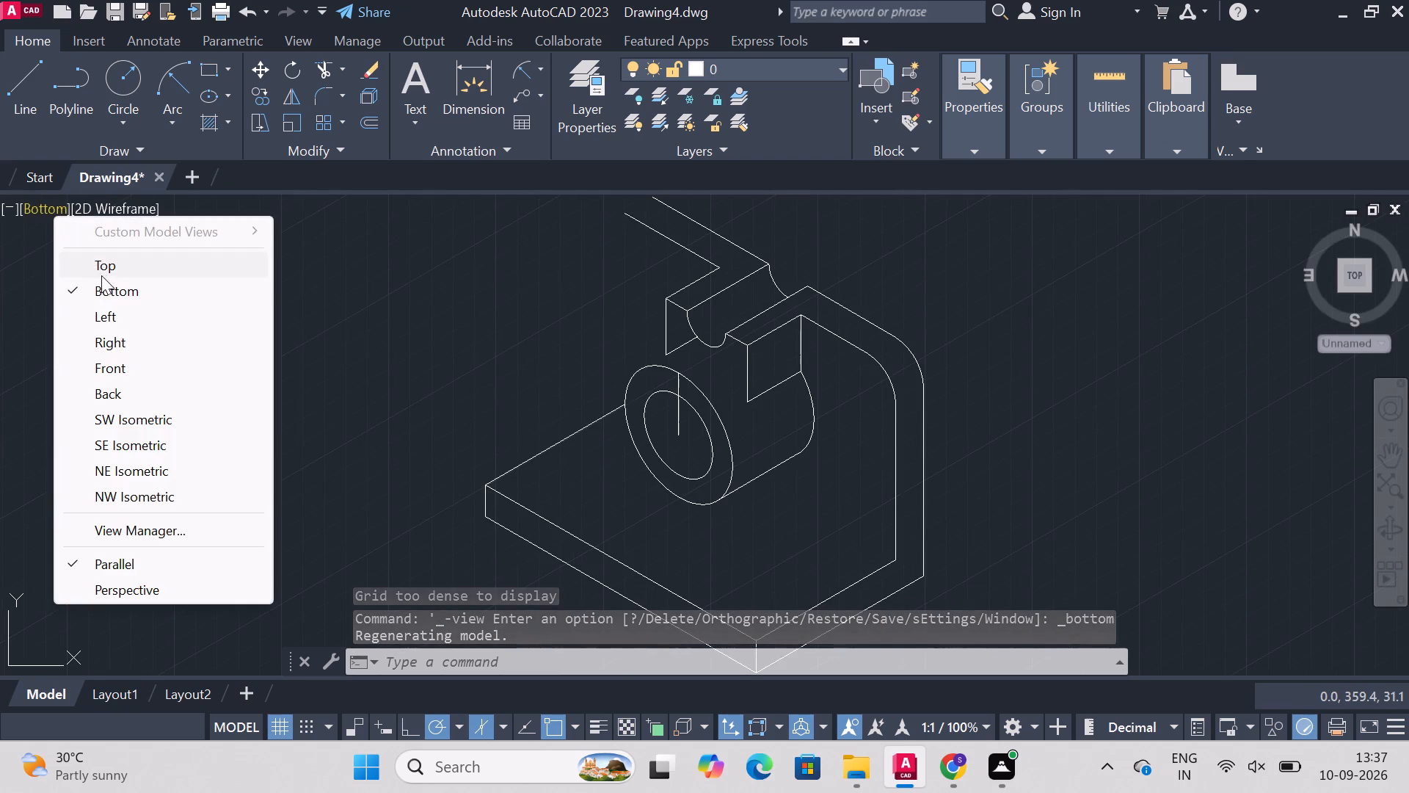
click(98, 266)
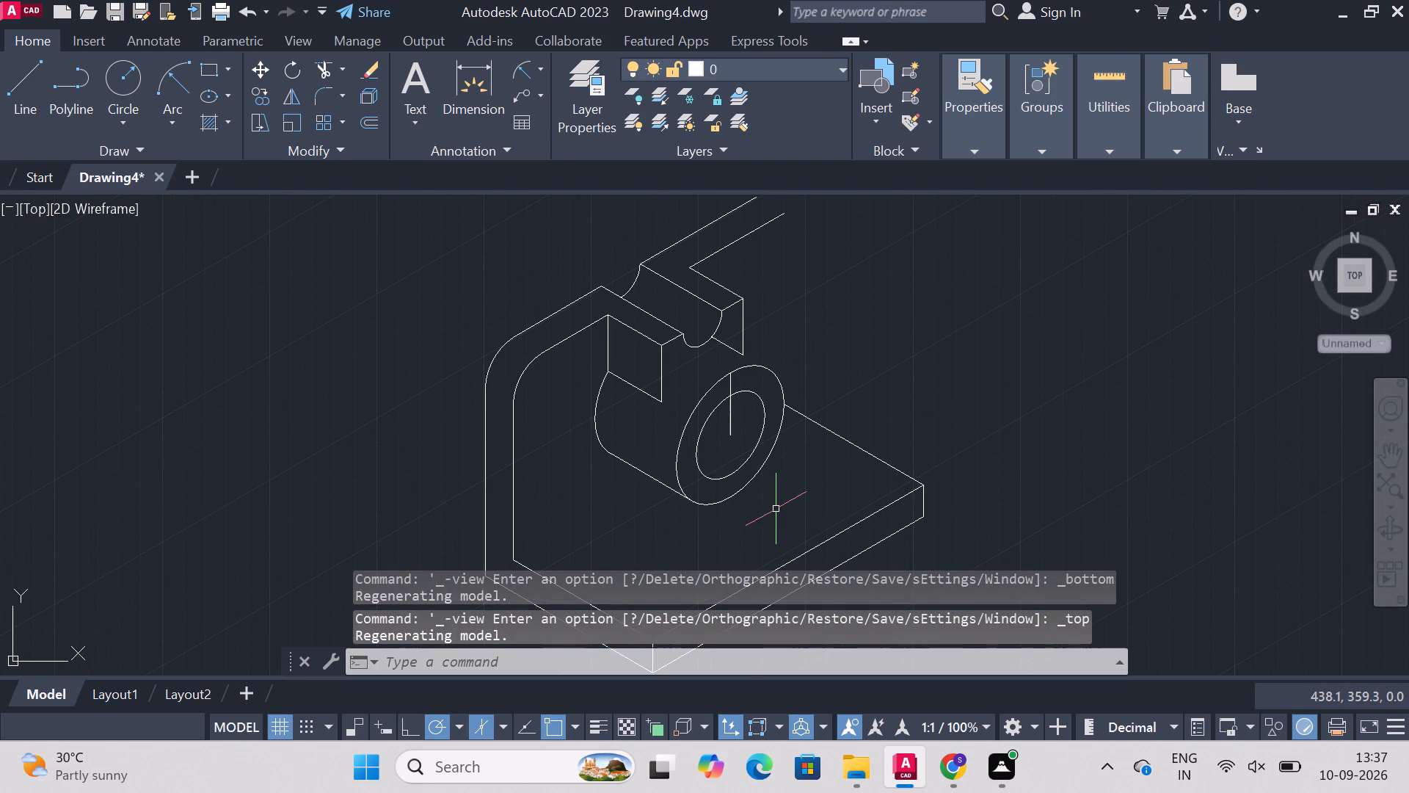
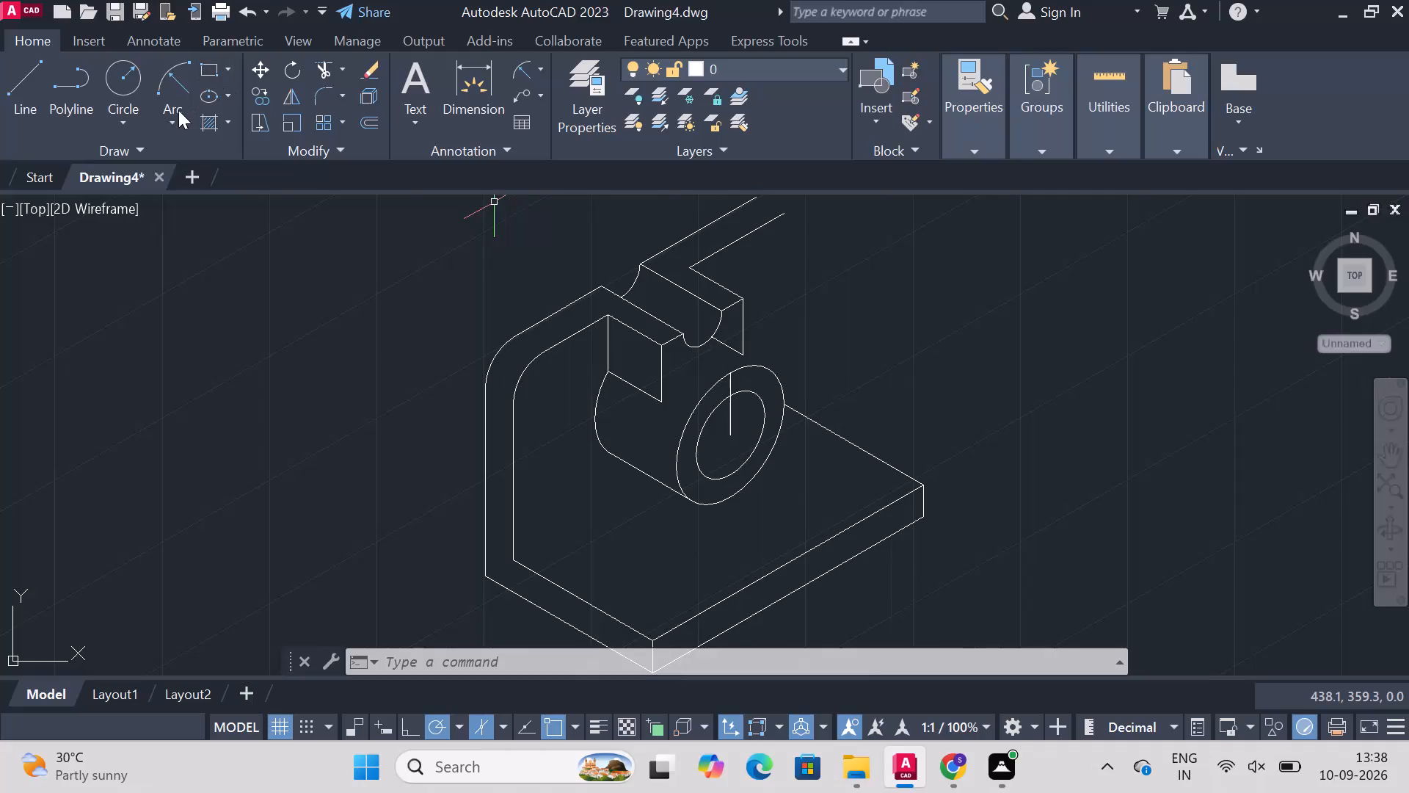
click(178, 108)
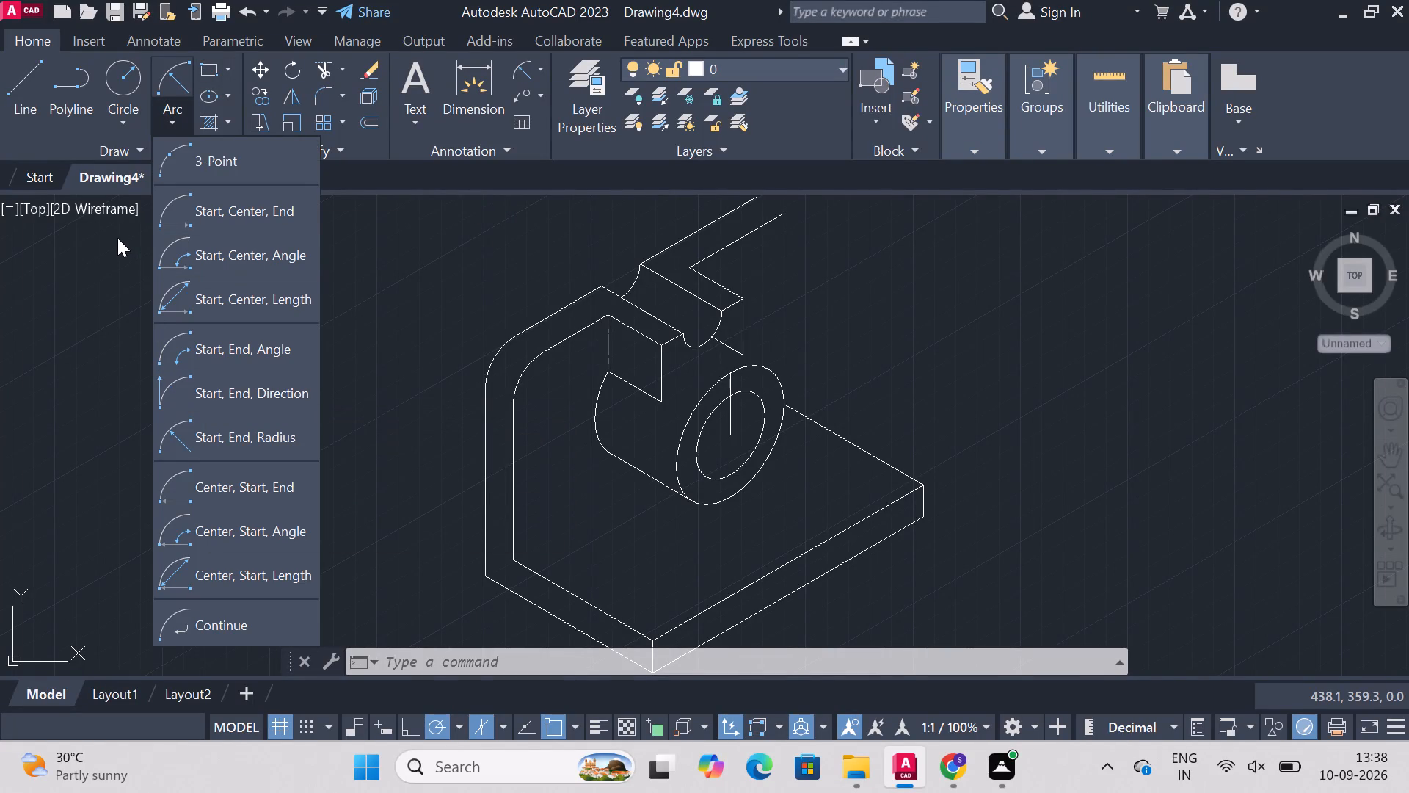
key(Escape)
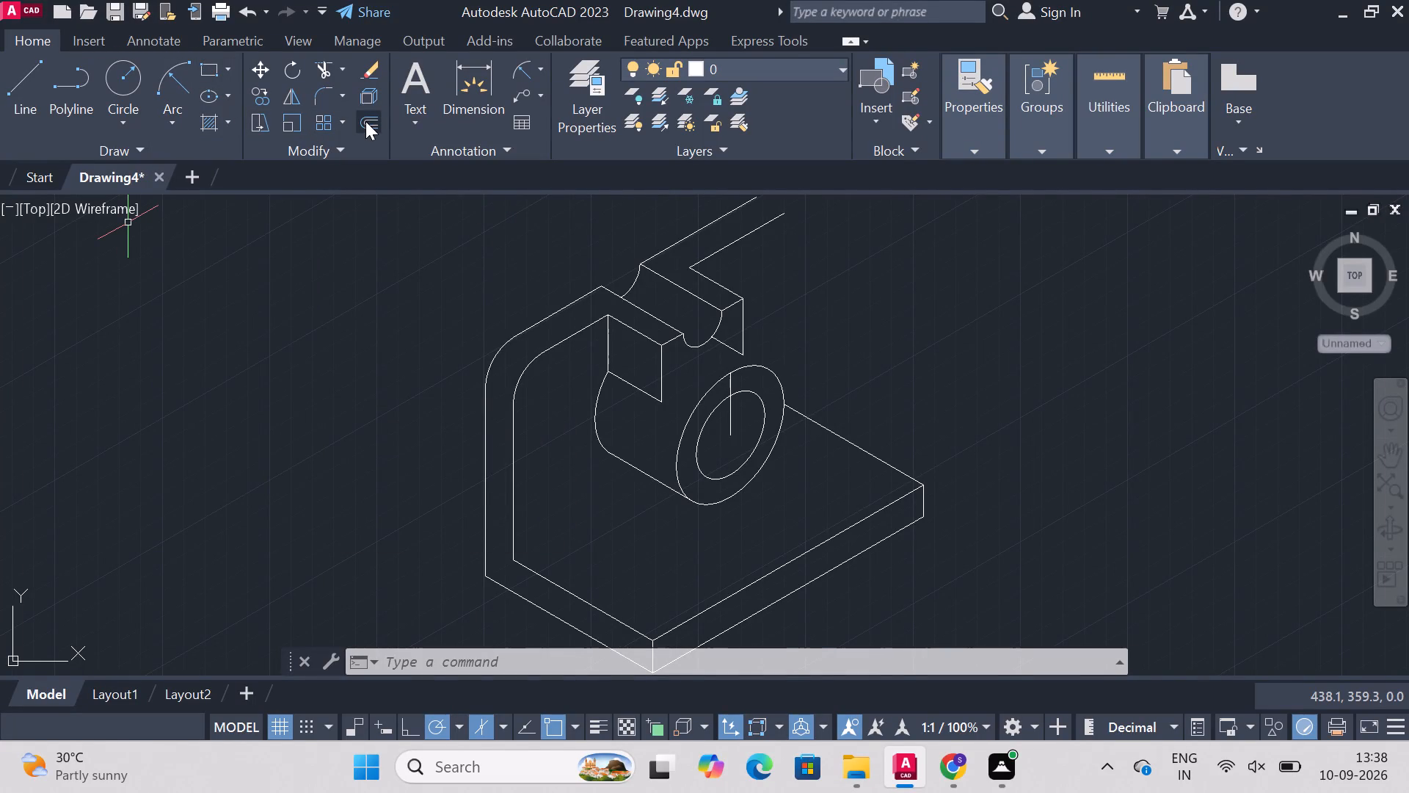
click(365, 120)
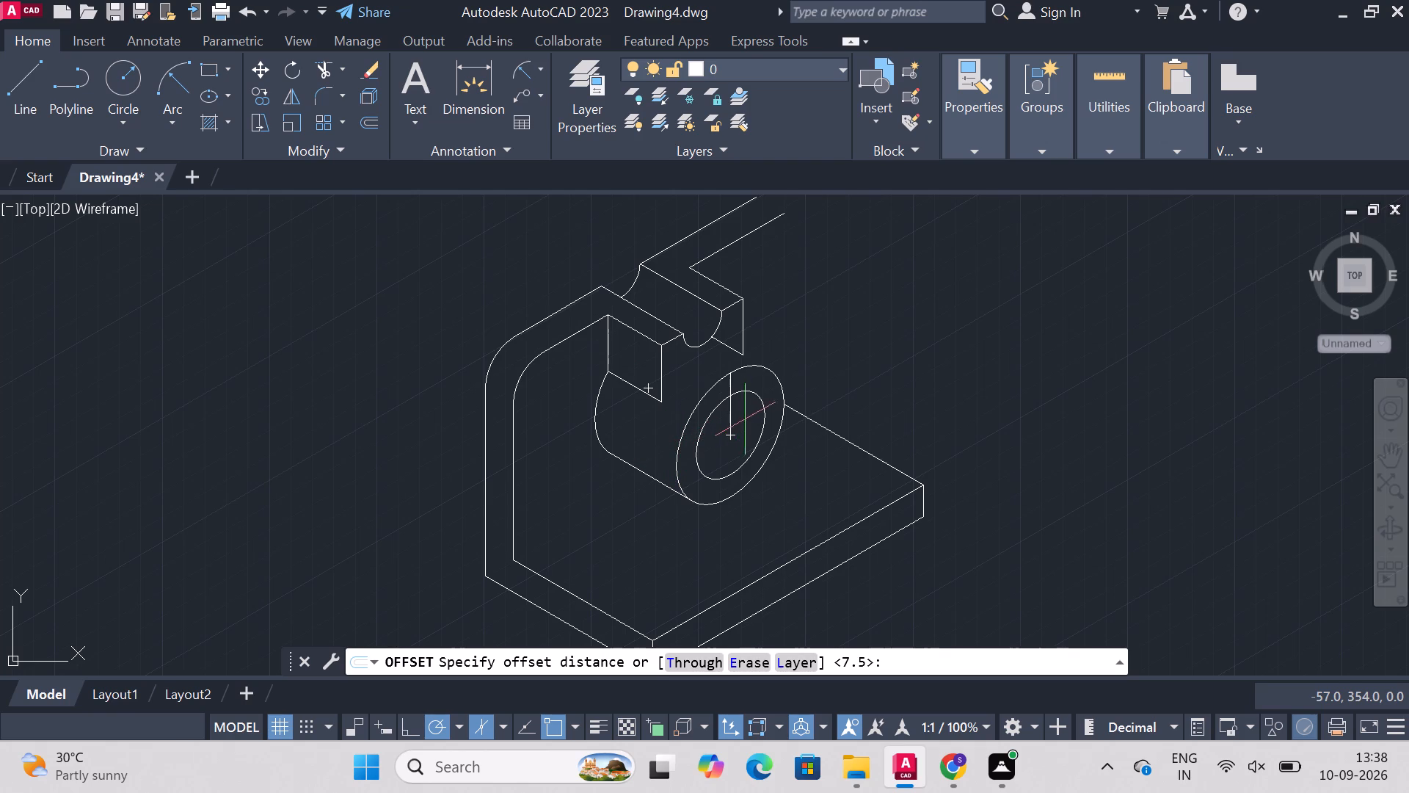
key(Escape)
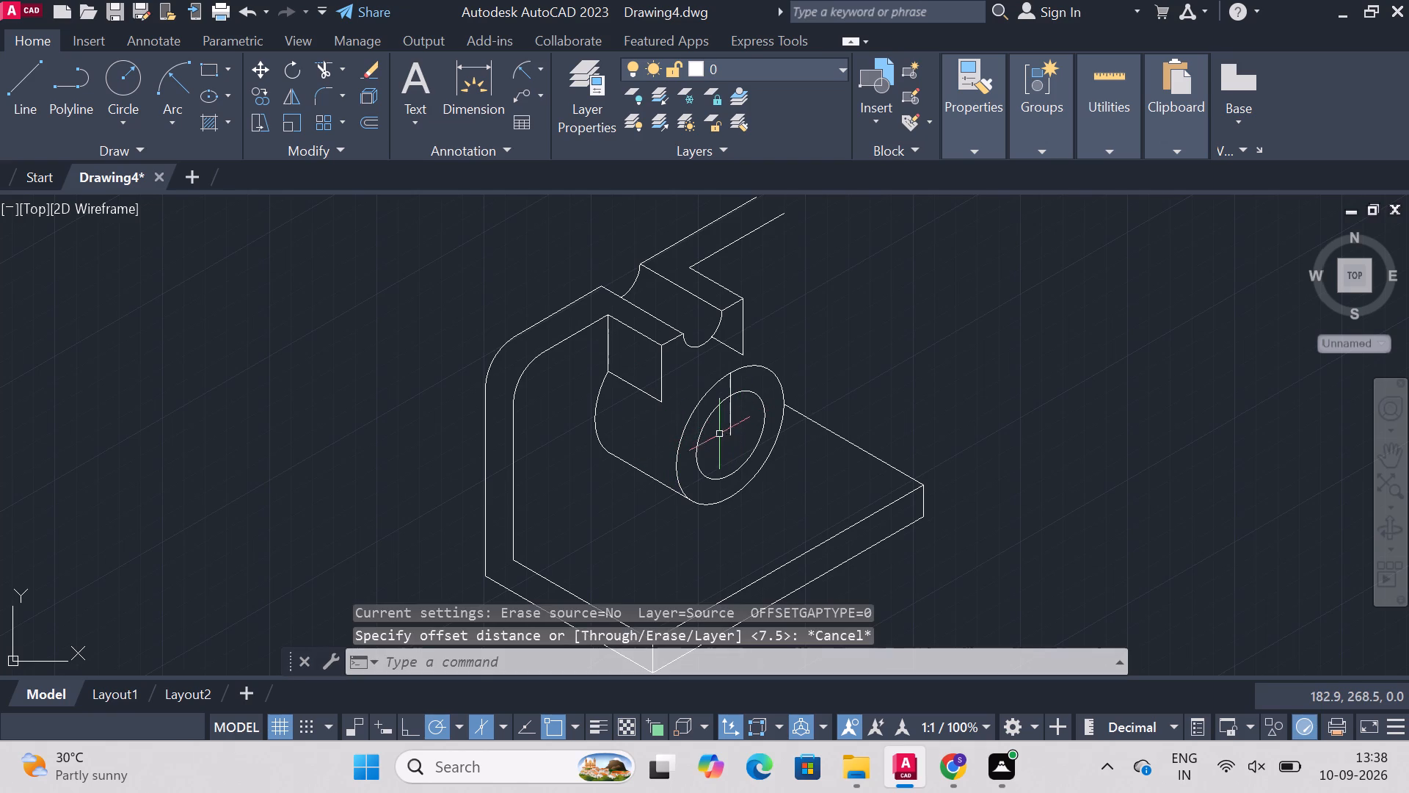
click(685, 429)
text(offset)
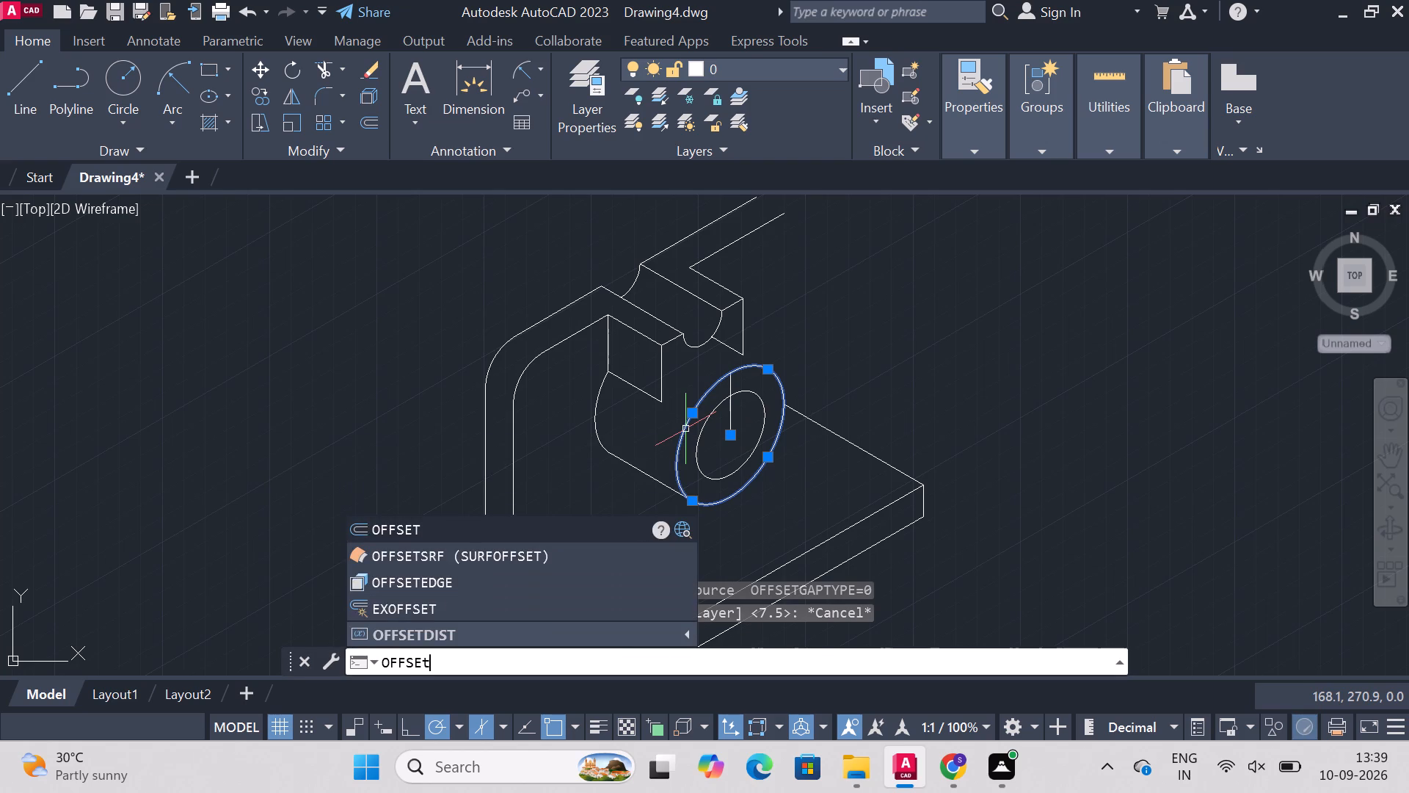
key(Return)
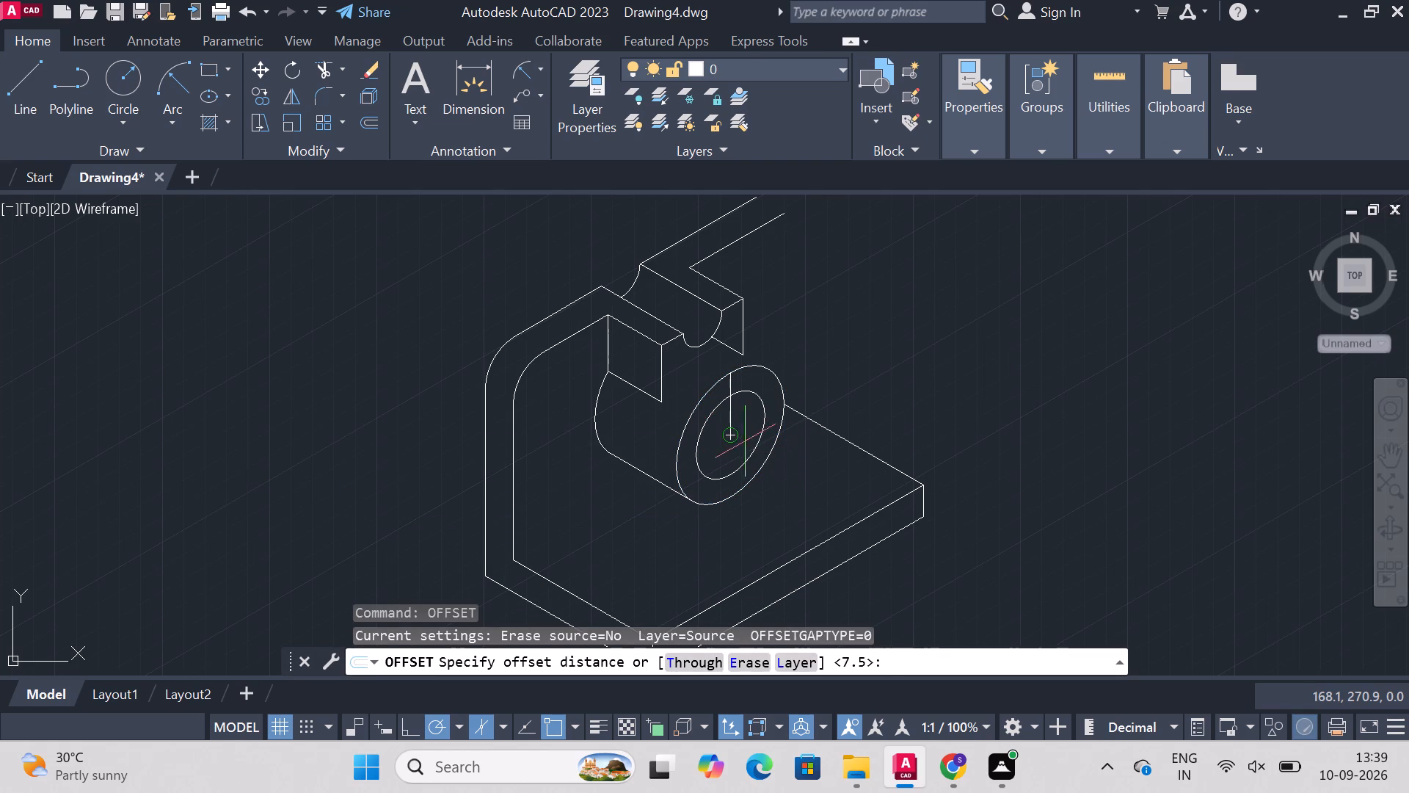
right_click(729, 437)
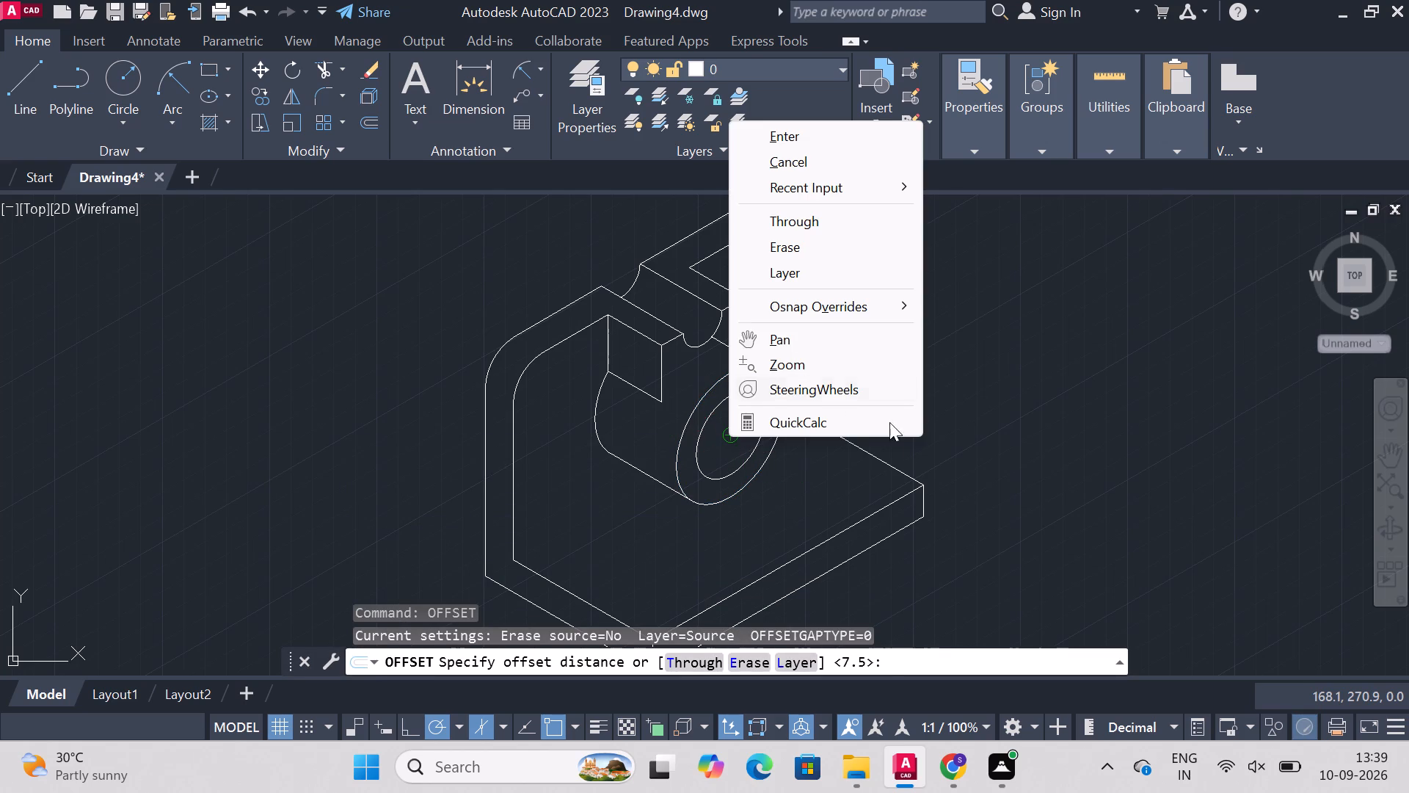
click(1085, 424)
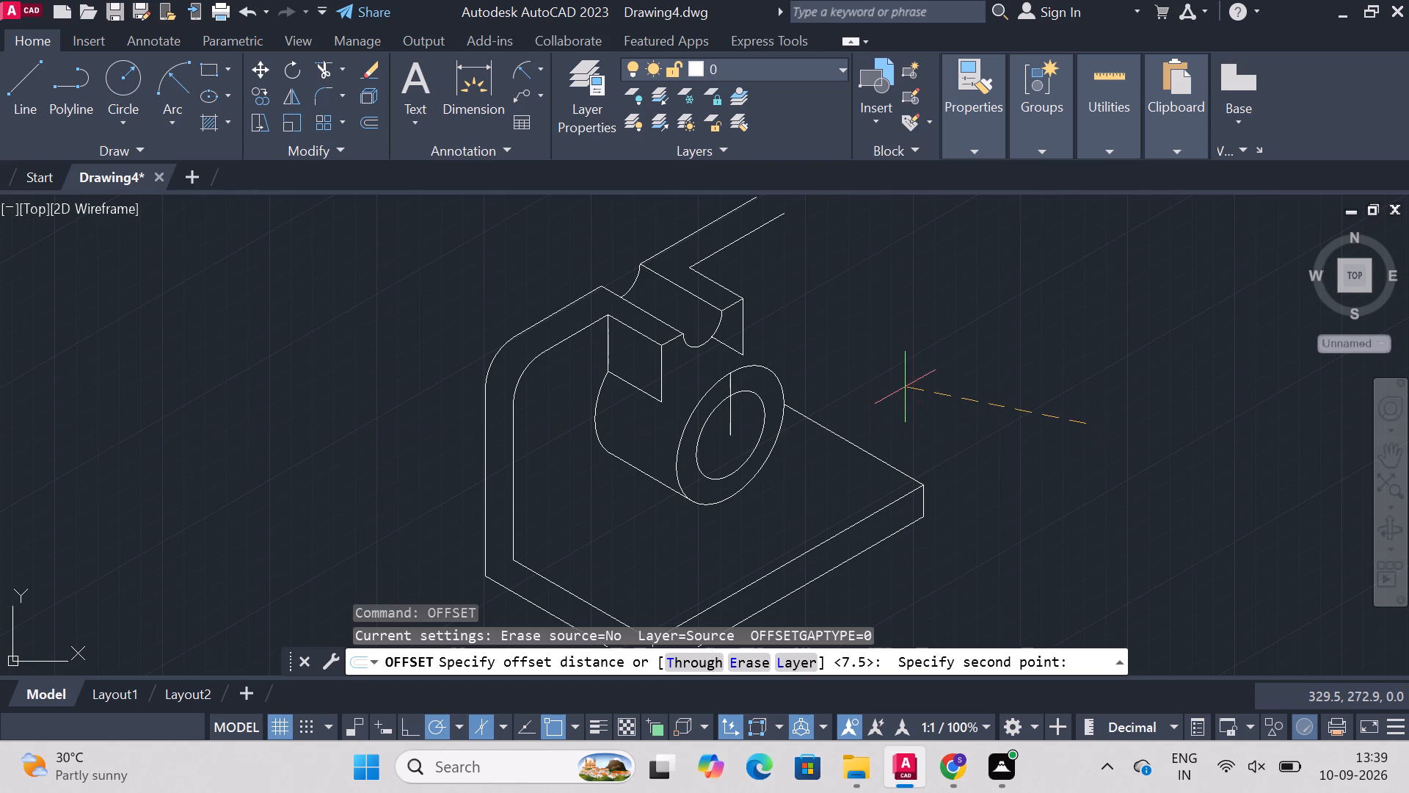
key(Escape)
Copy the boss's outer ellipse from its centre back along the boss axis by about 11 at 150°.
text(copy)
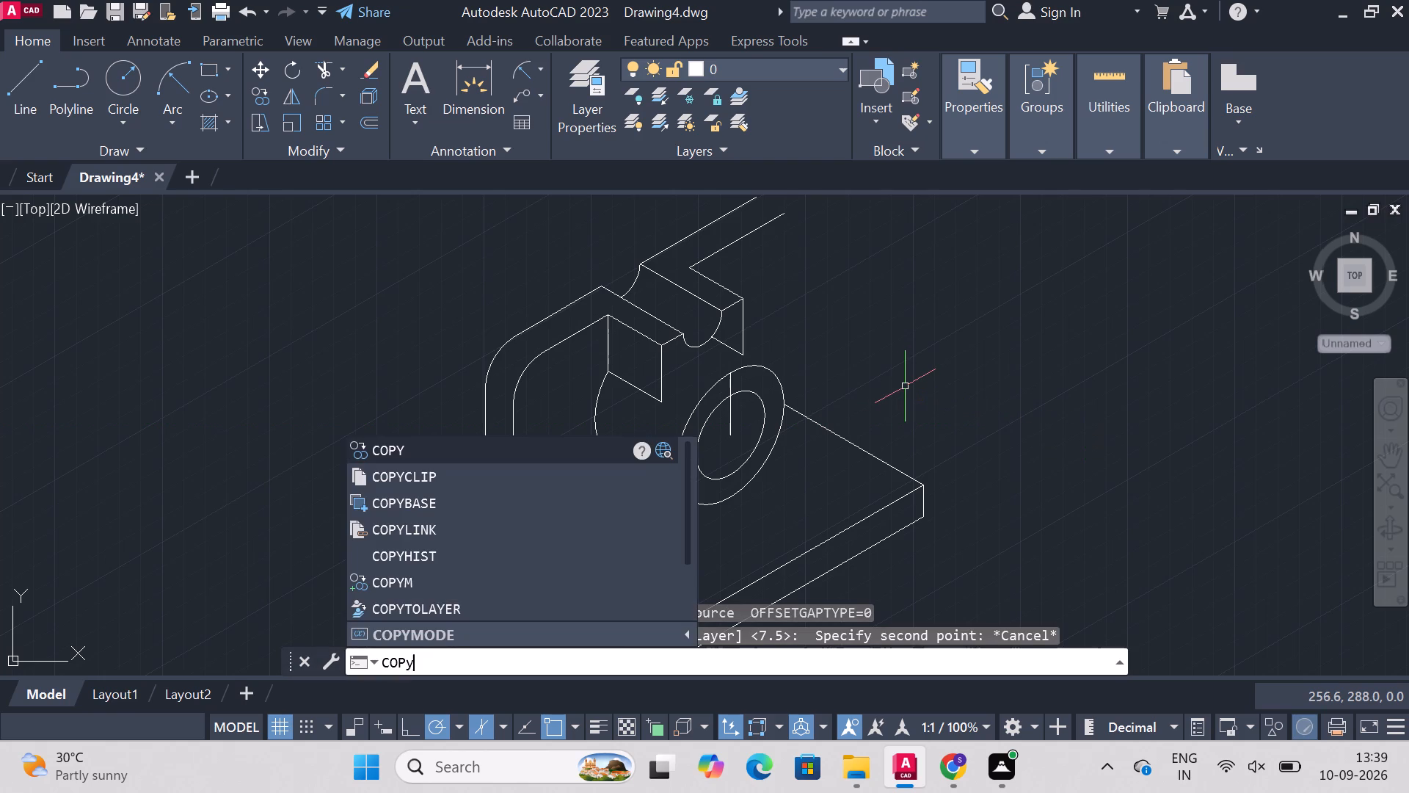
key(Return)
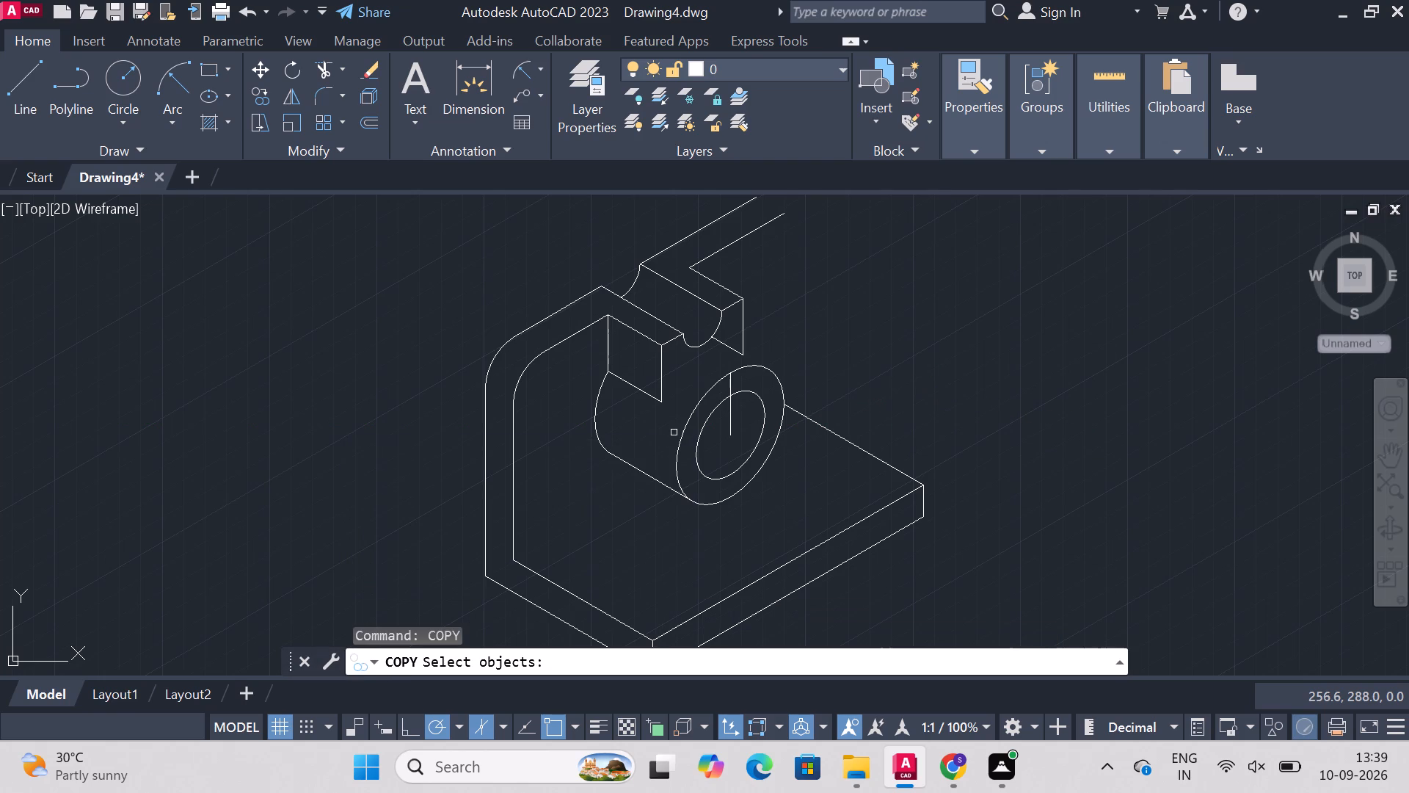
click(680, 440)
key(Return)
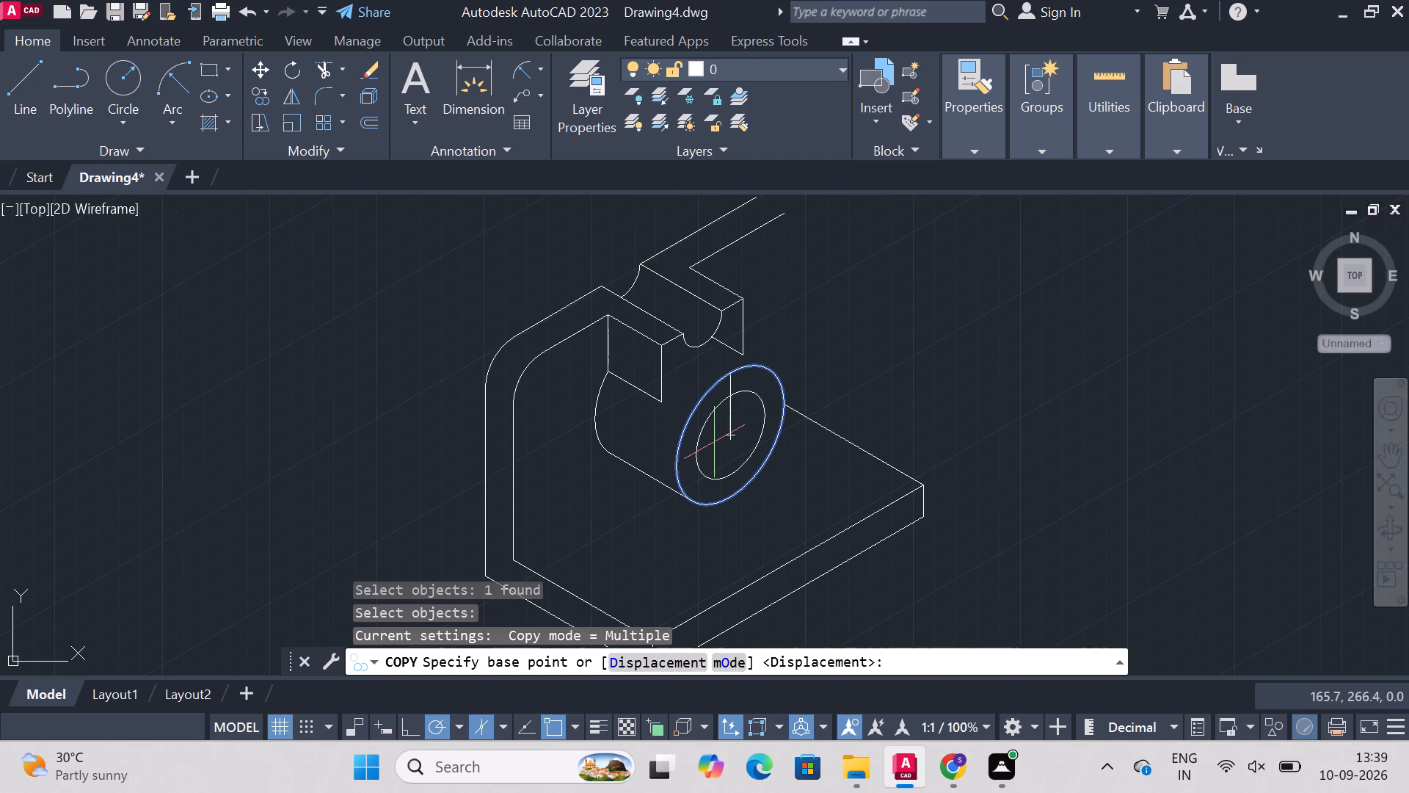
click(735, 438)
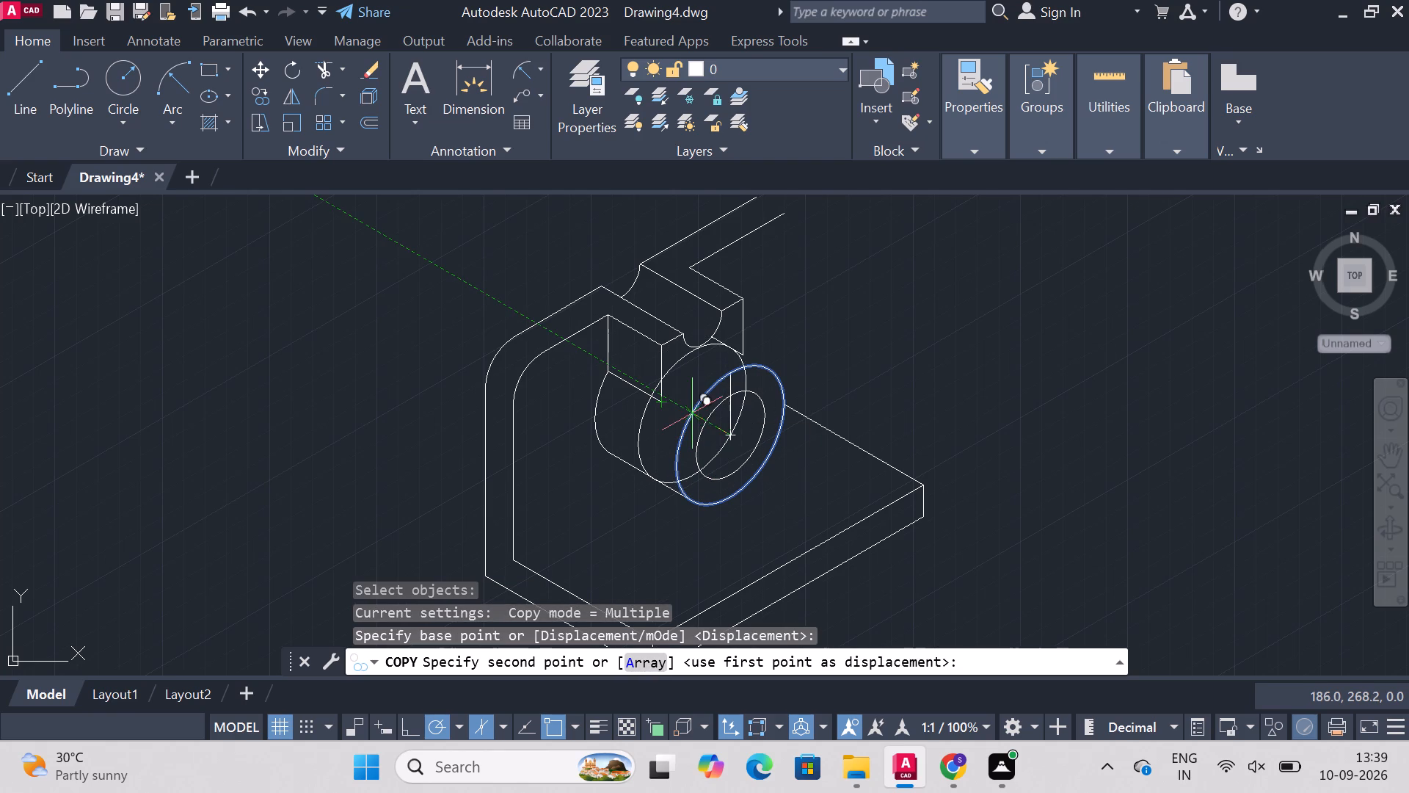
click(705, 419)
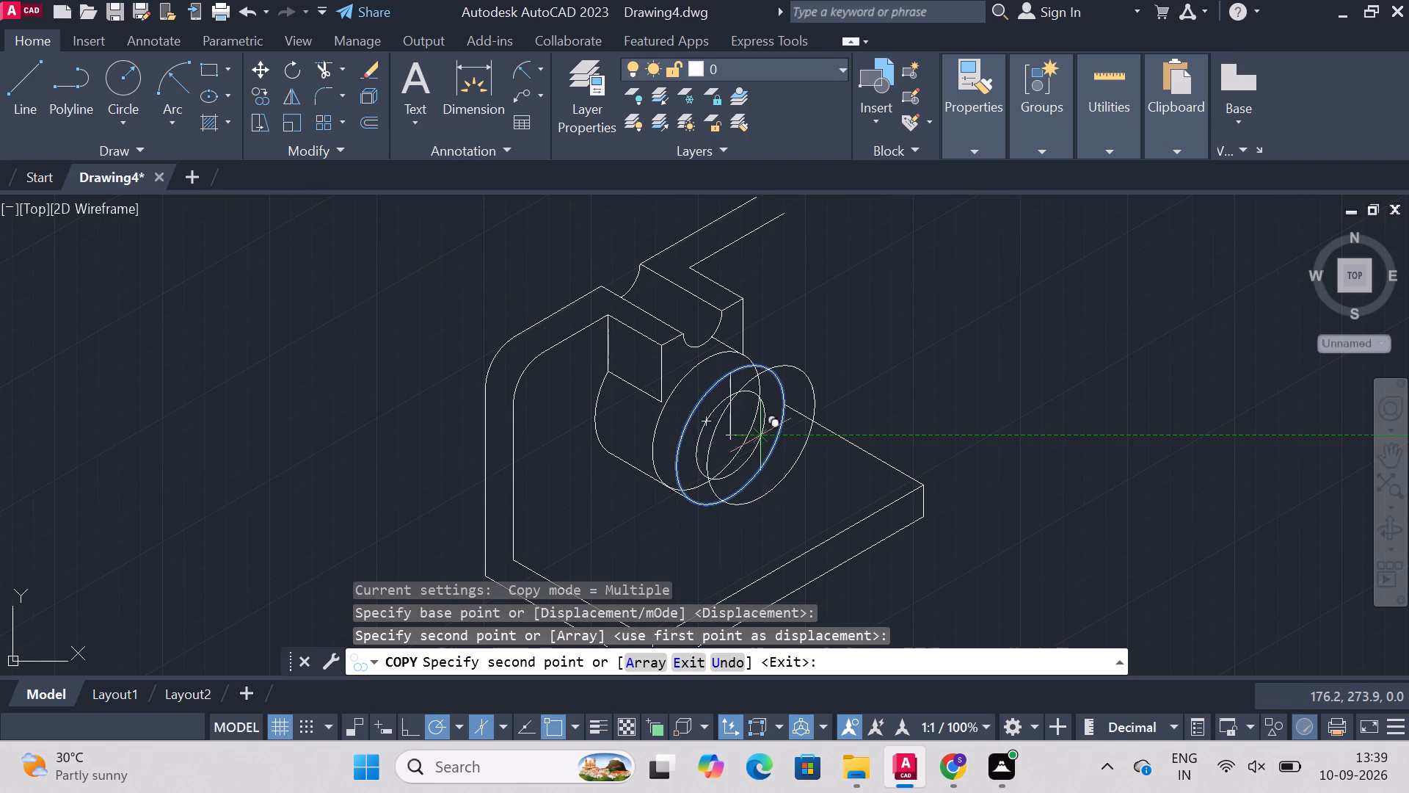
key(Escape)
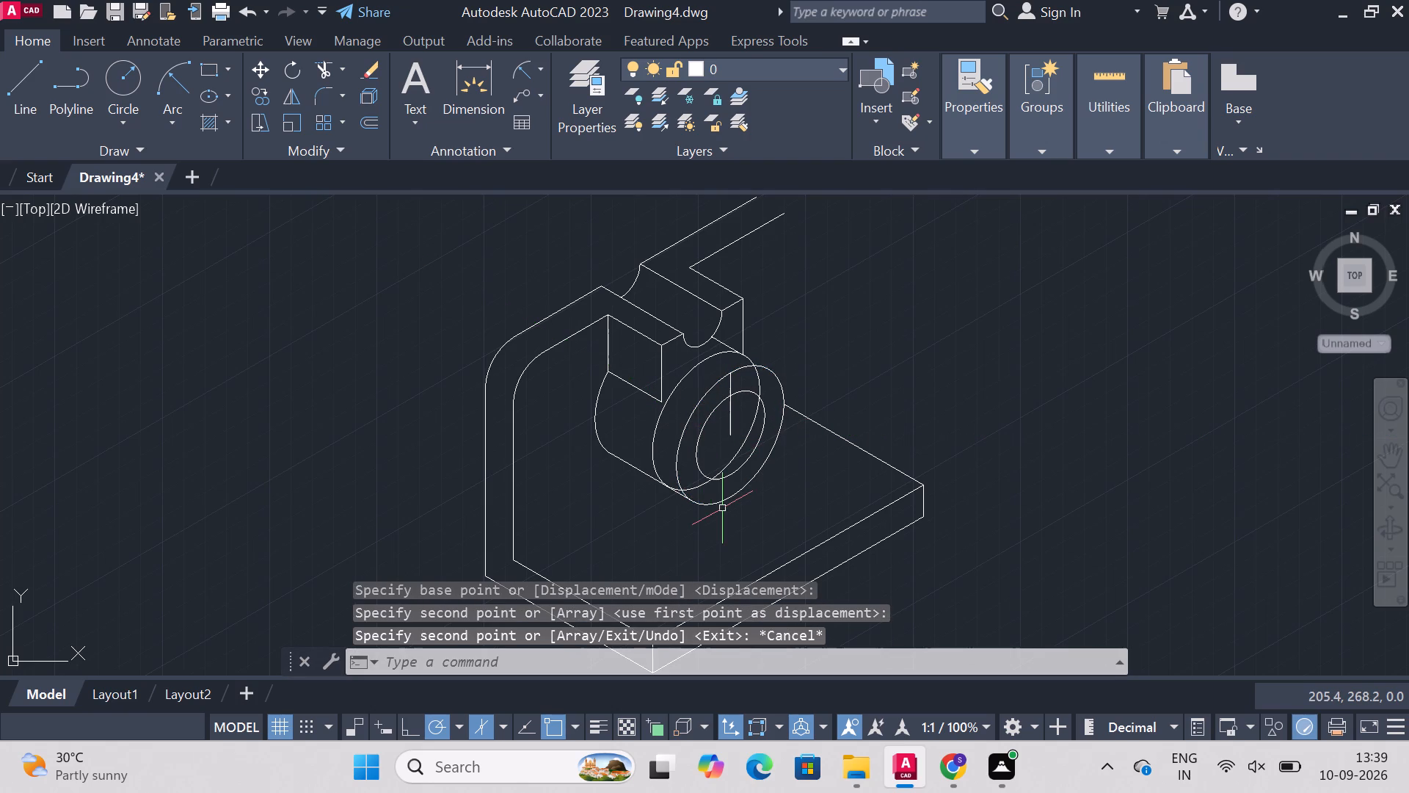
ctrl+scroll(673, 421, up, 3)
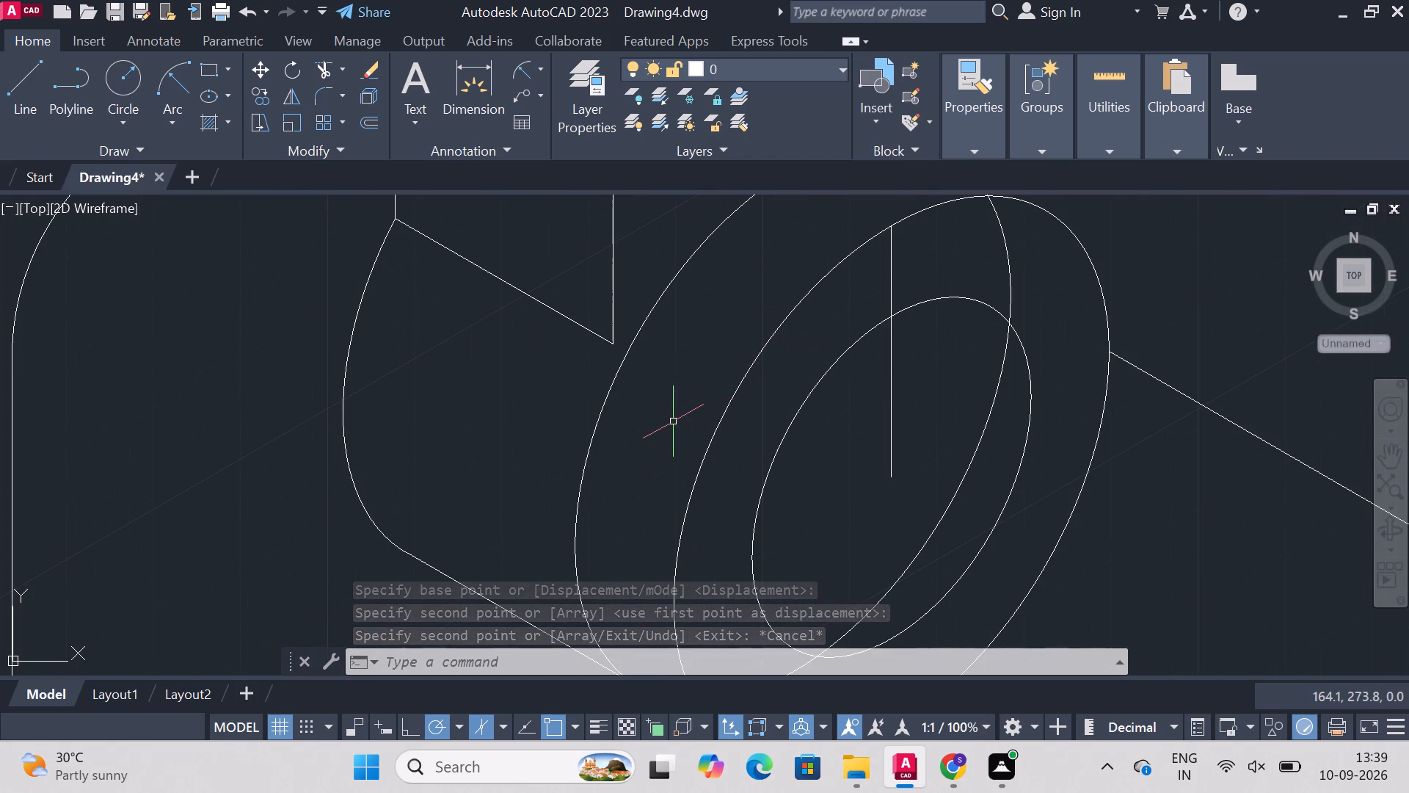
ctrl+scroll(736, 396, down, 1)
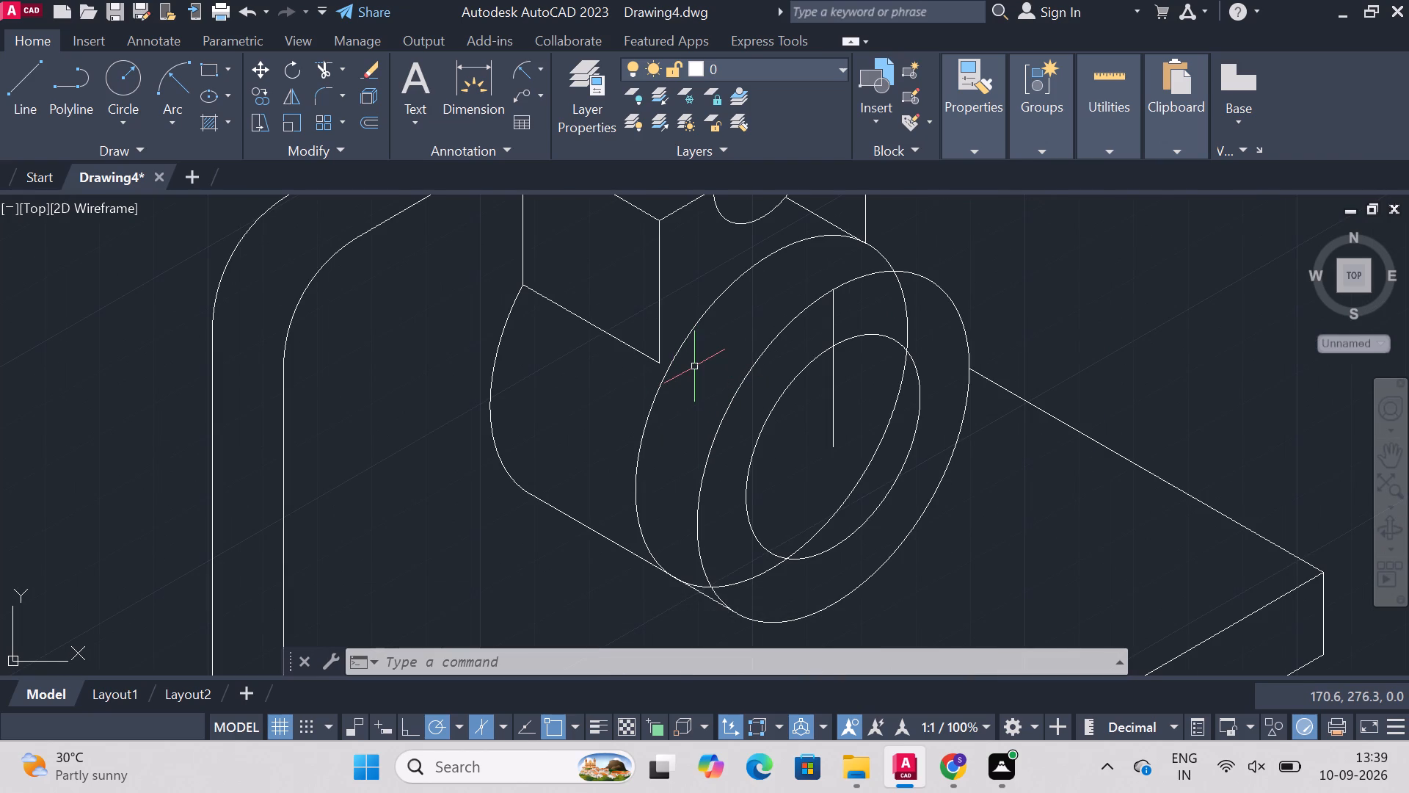
Trim away the sloping lower edge and the vertical end edge of the grooved block just above the boss.
key(Escape)
text(trim)
key(Return)
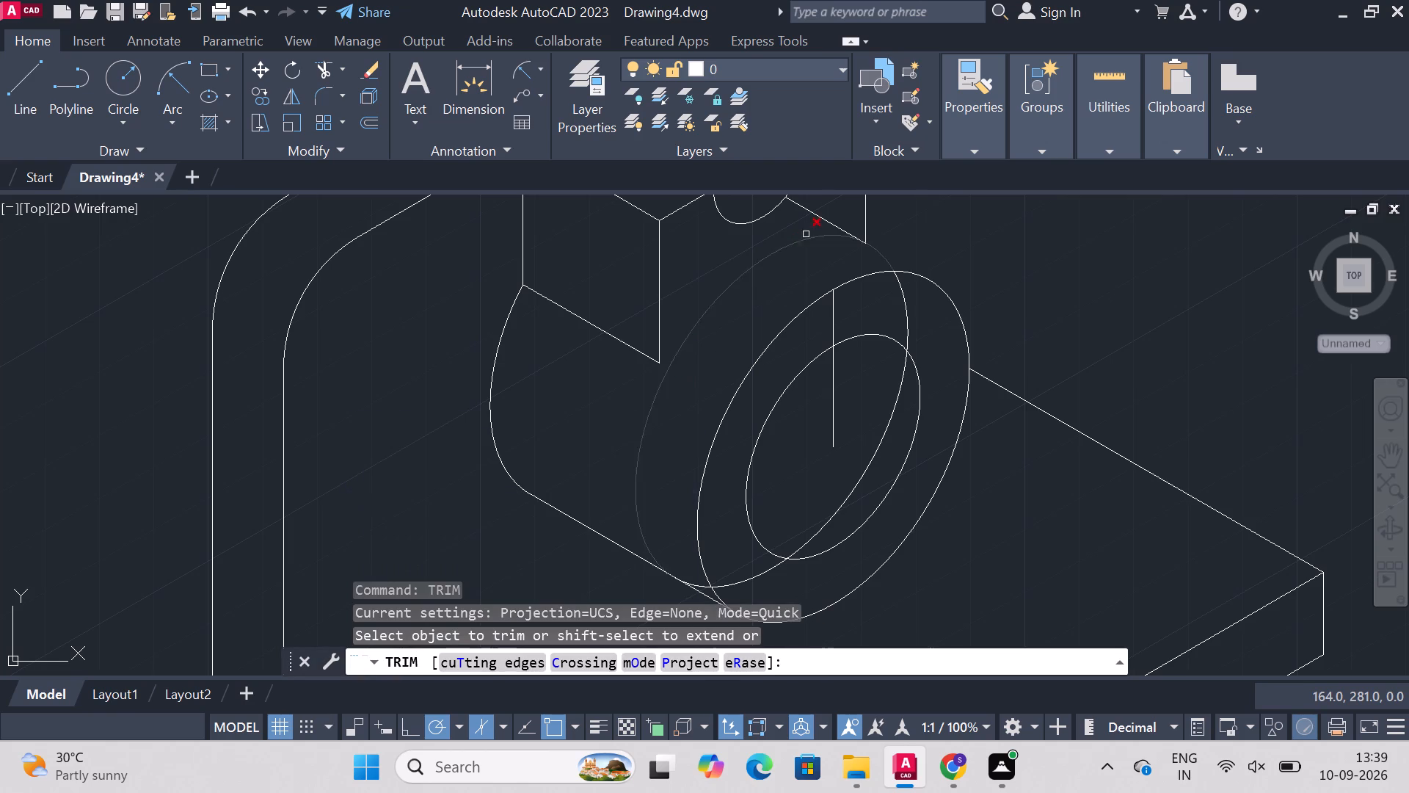
click(830, 221)
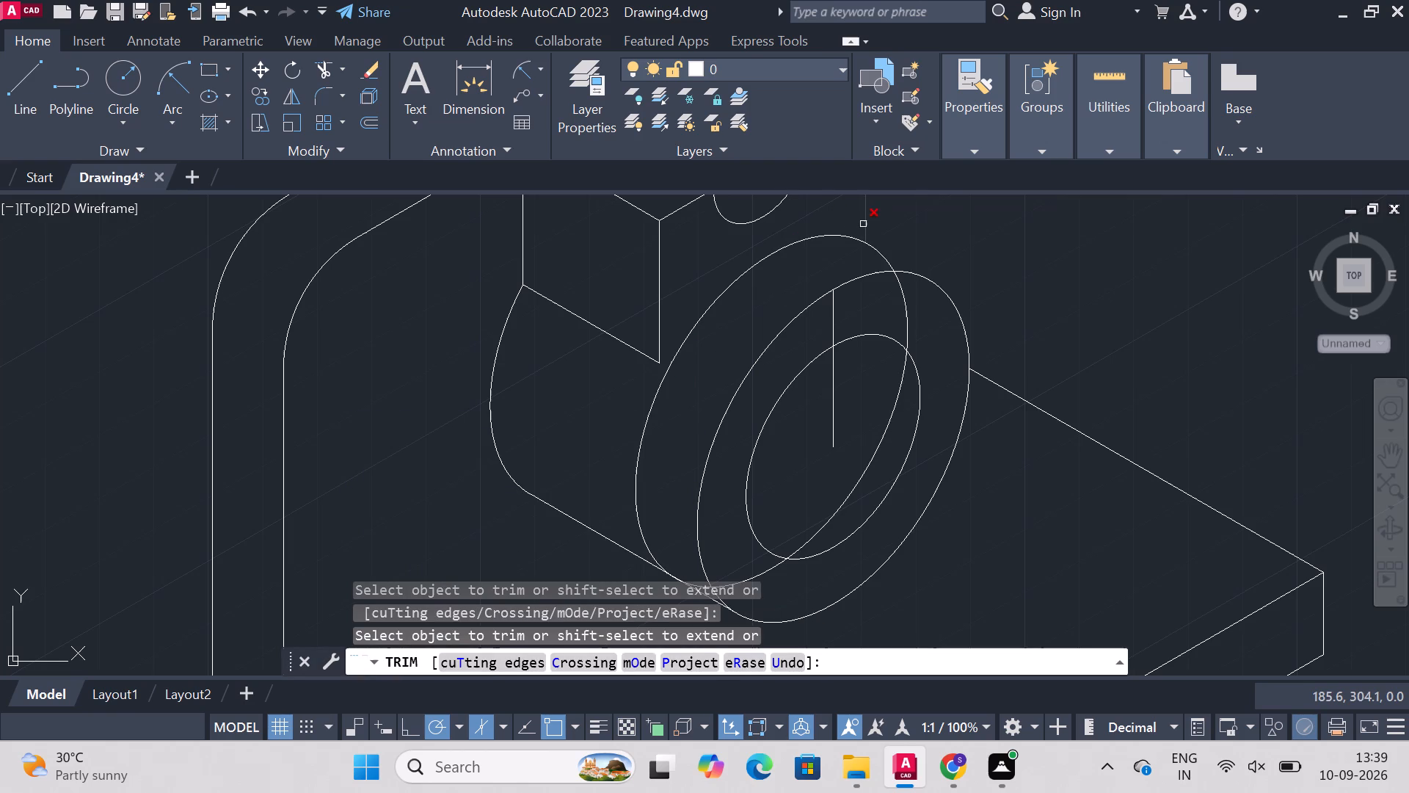
click(863, 224)
key(Escape)
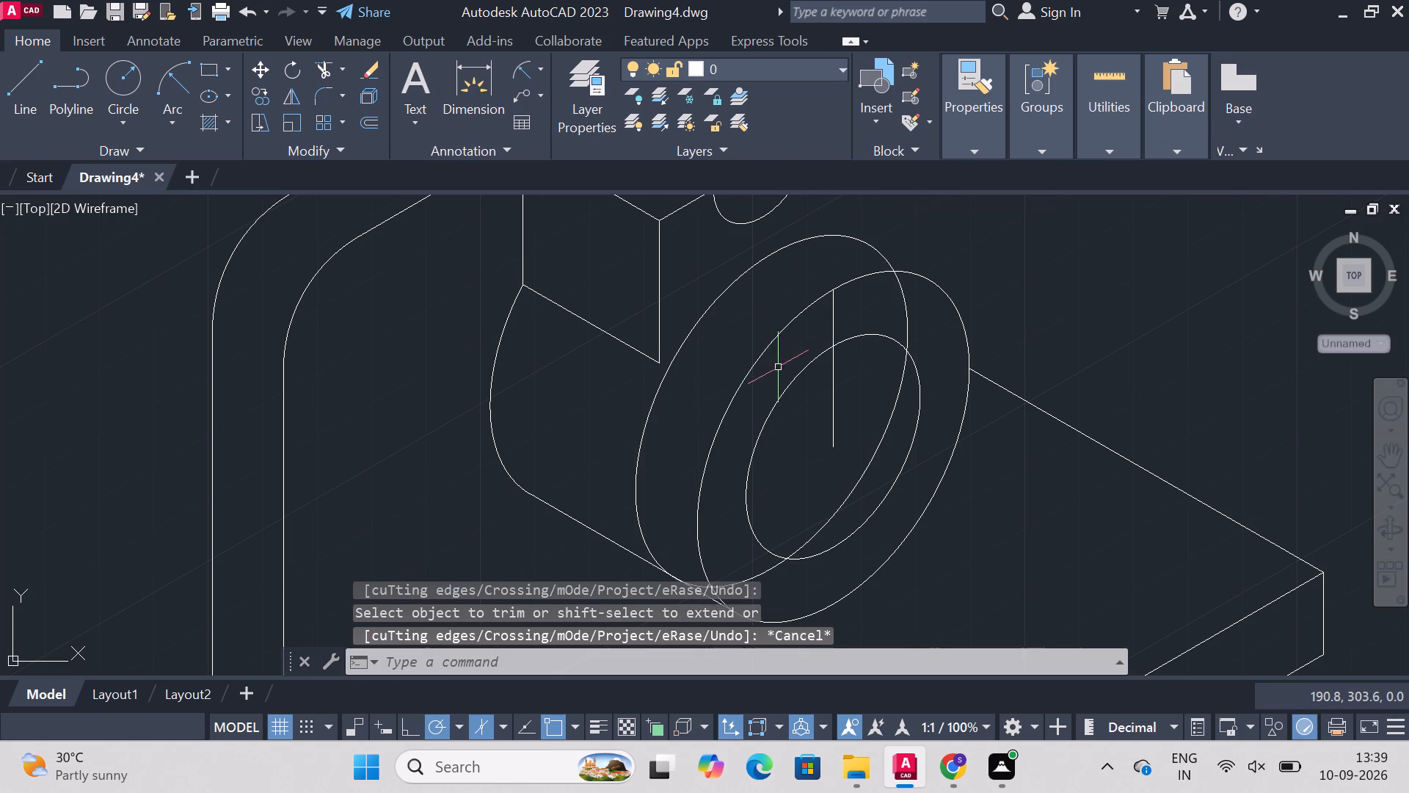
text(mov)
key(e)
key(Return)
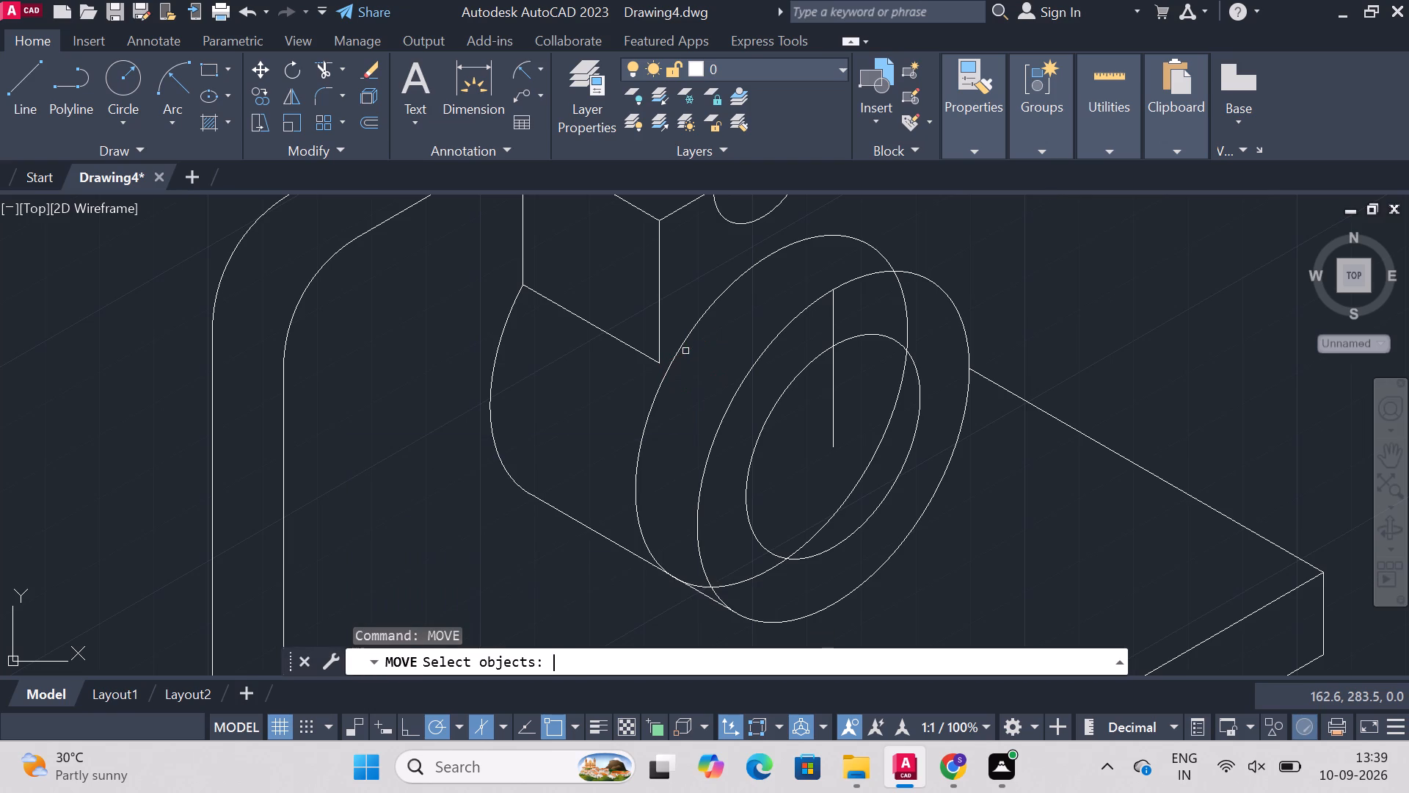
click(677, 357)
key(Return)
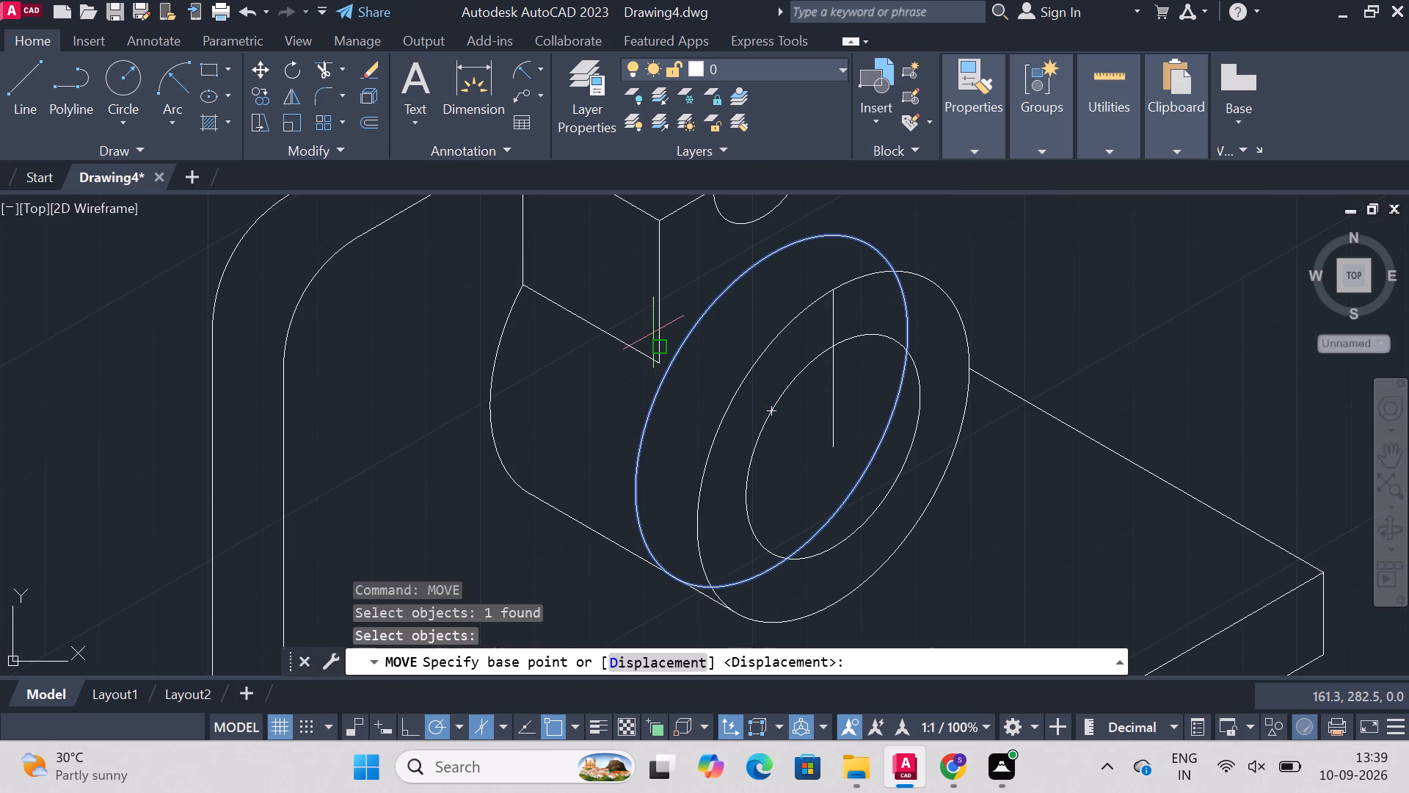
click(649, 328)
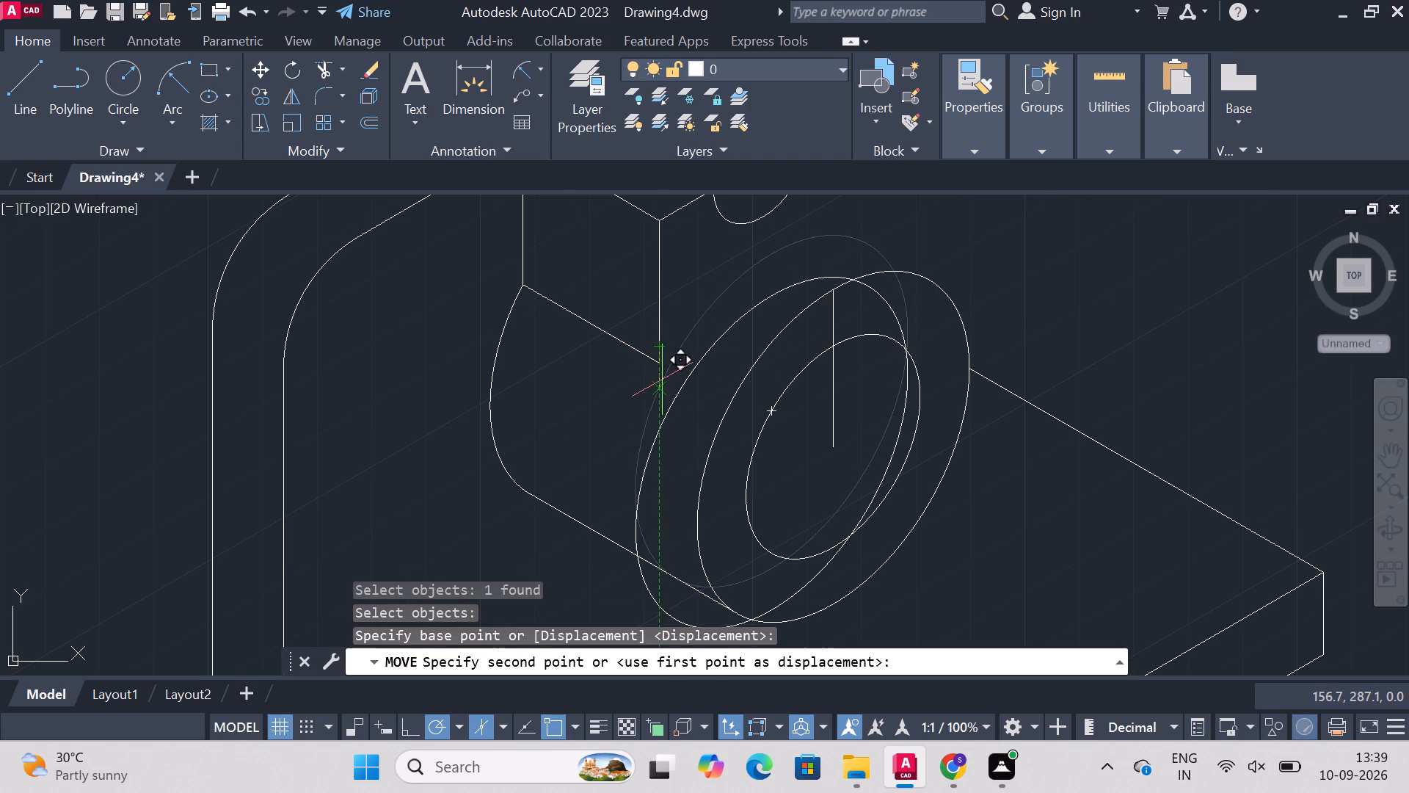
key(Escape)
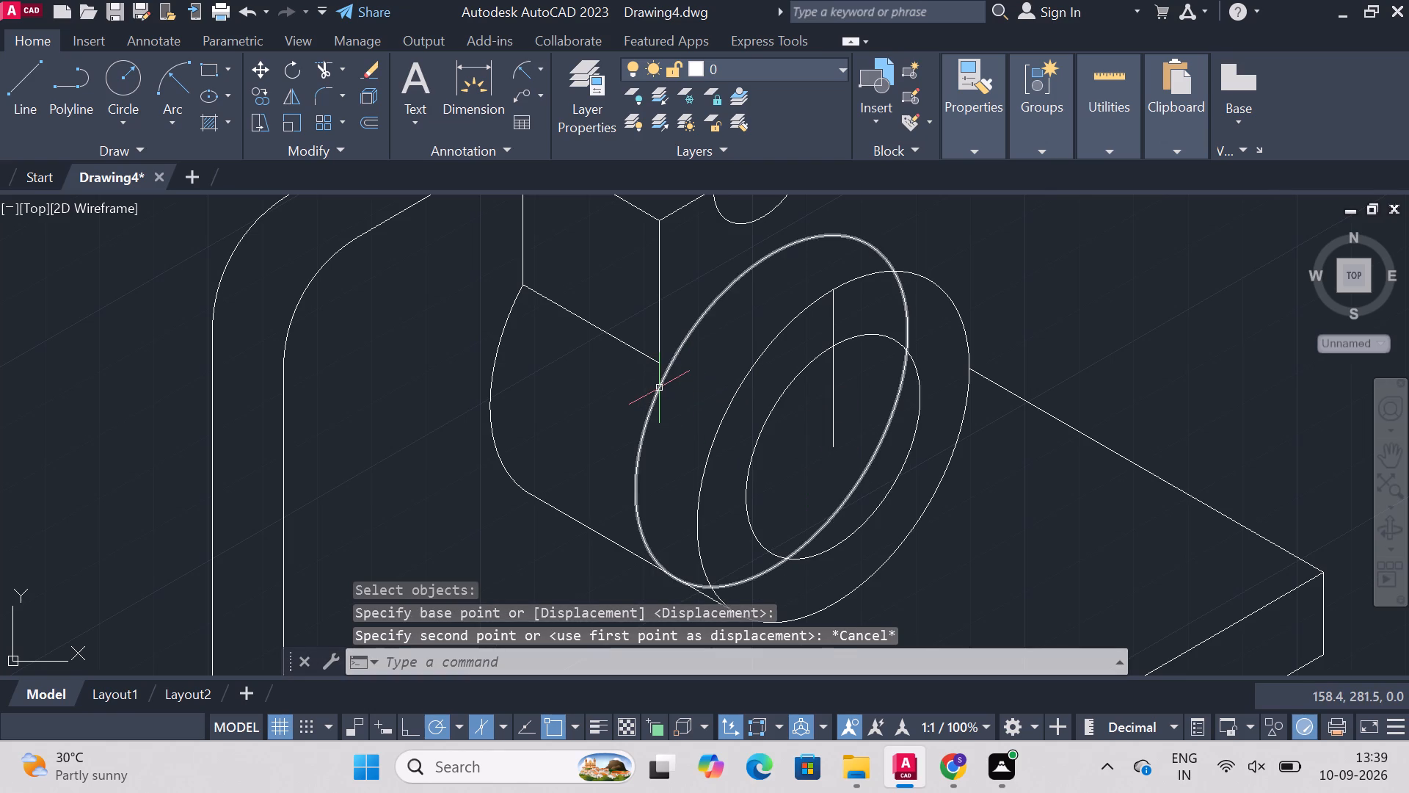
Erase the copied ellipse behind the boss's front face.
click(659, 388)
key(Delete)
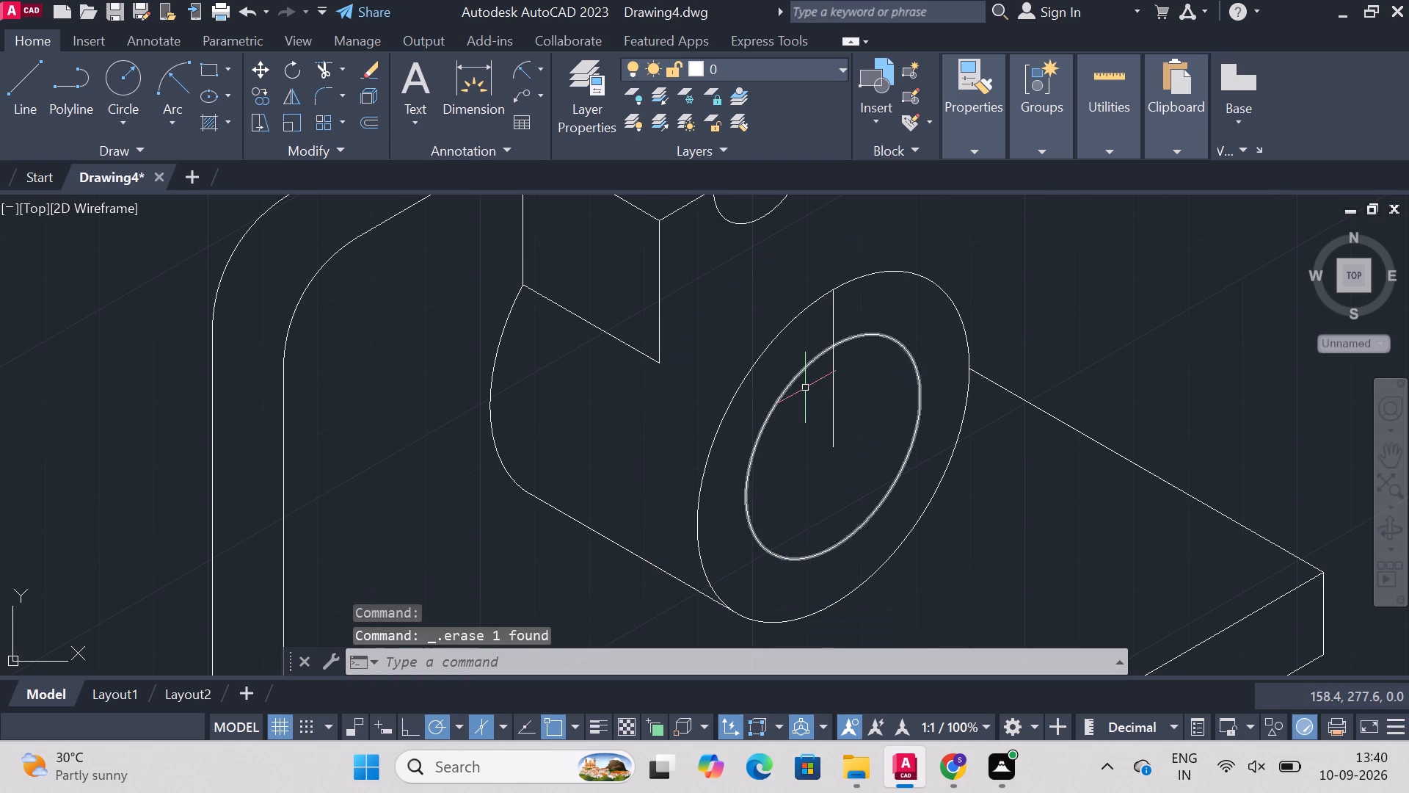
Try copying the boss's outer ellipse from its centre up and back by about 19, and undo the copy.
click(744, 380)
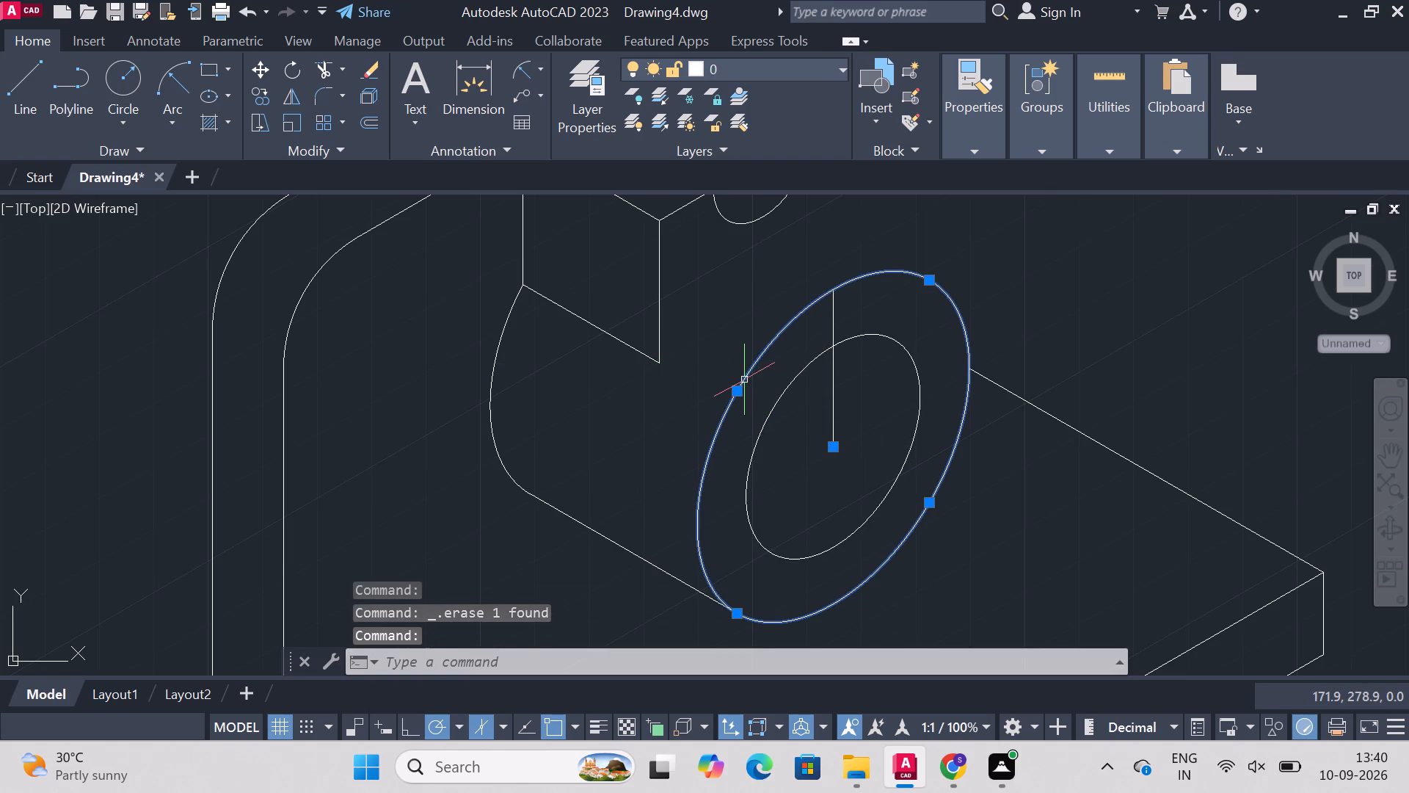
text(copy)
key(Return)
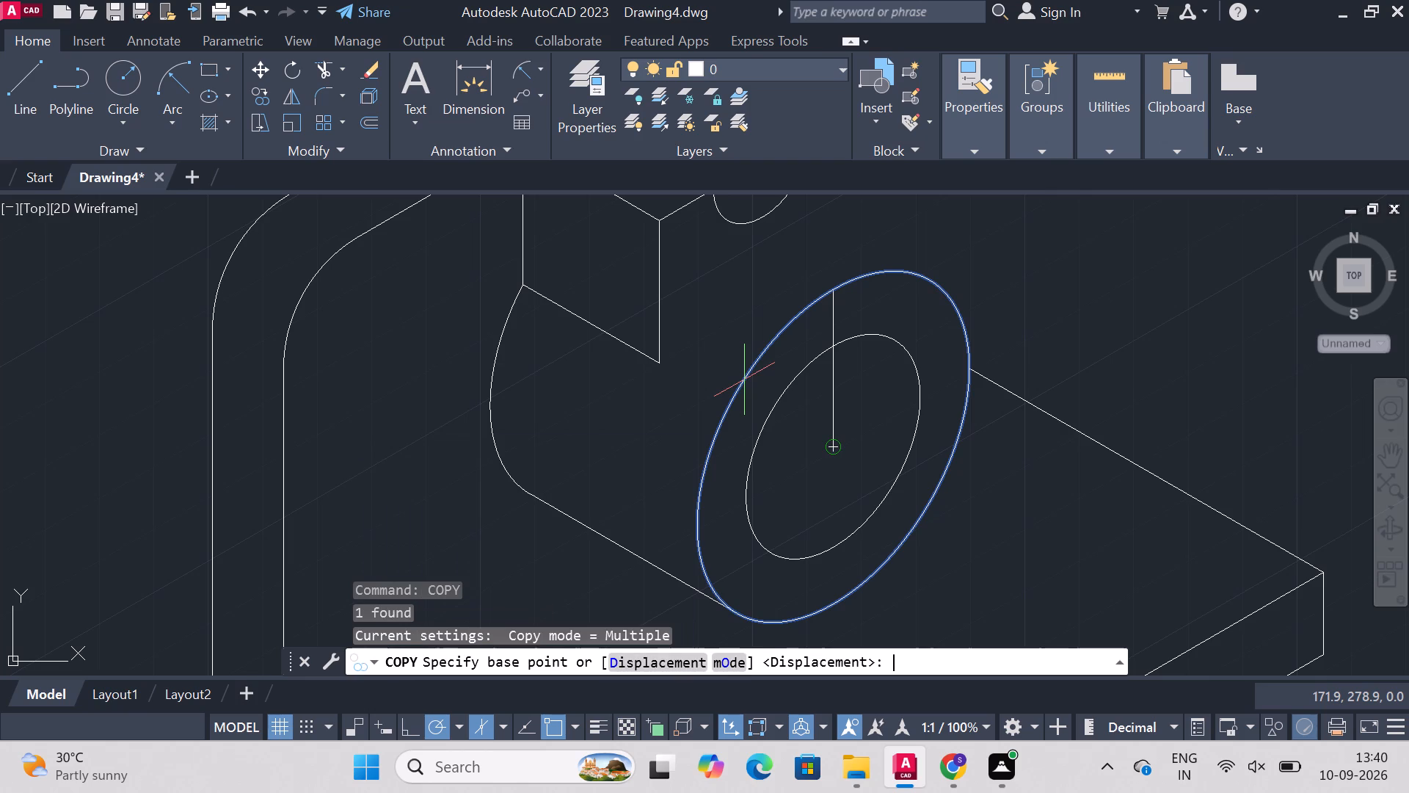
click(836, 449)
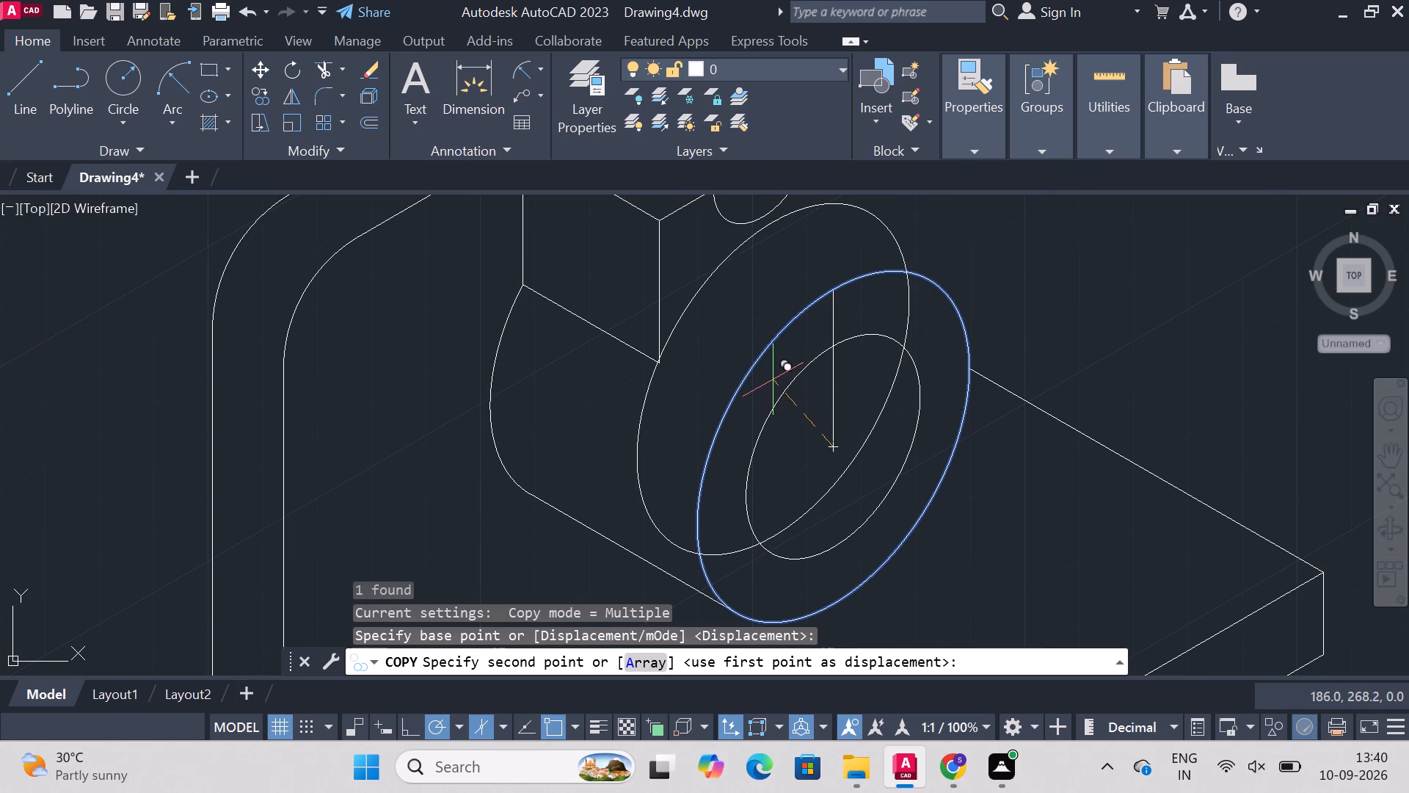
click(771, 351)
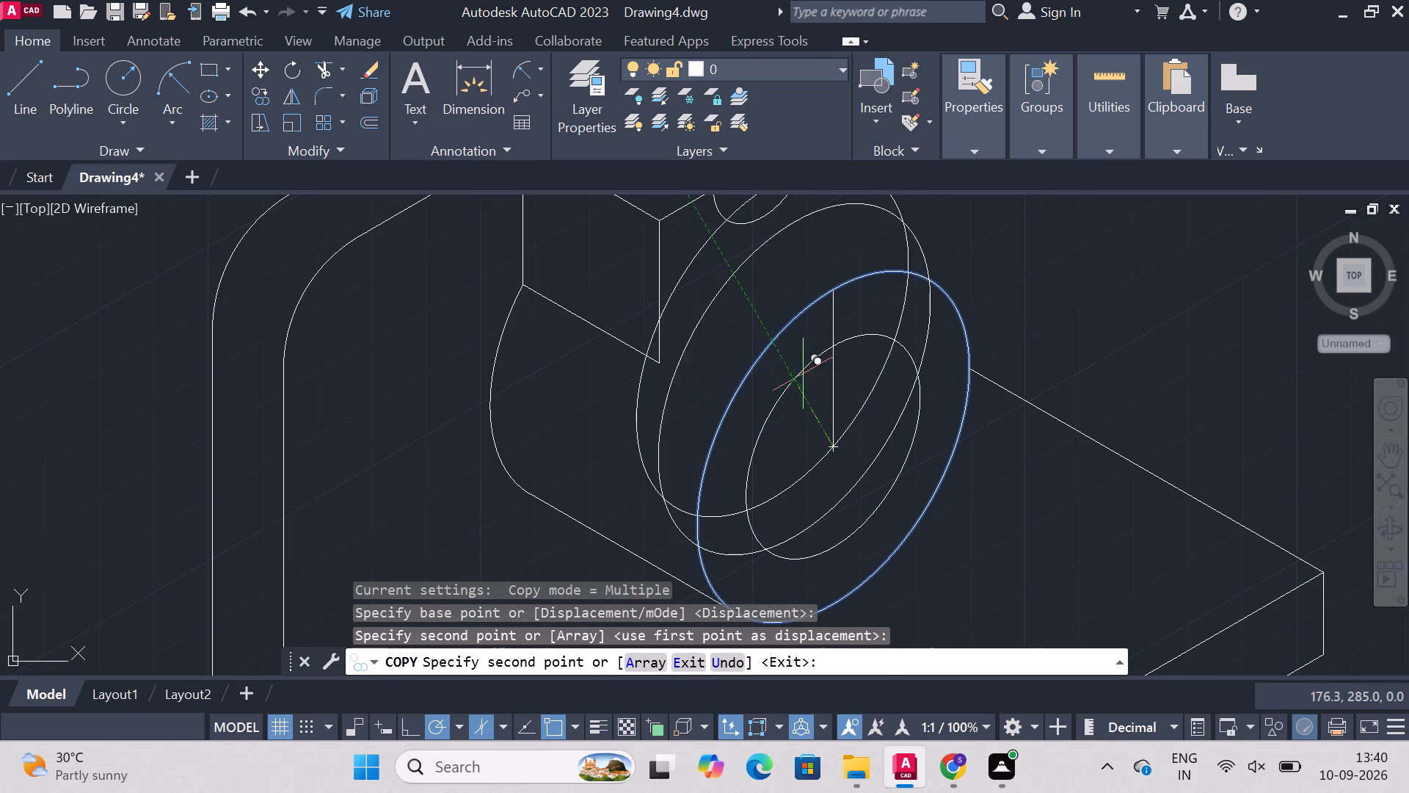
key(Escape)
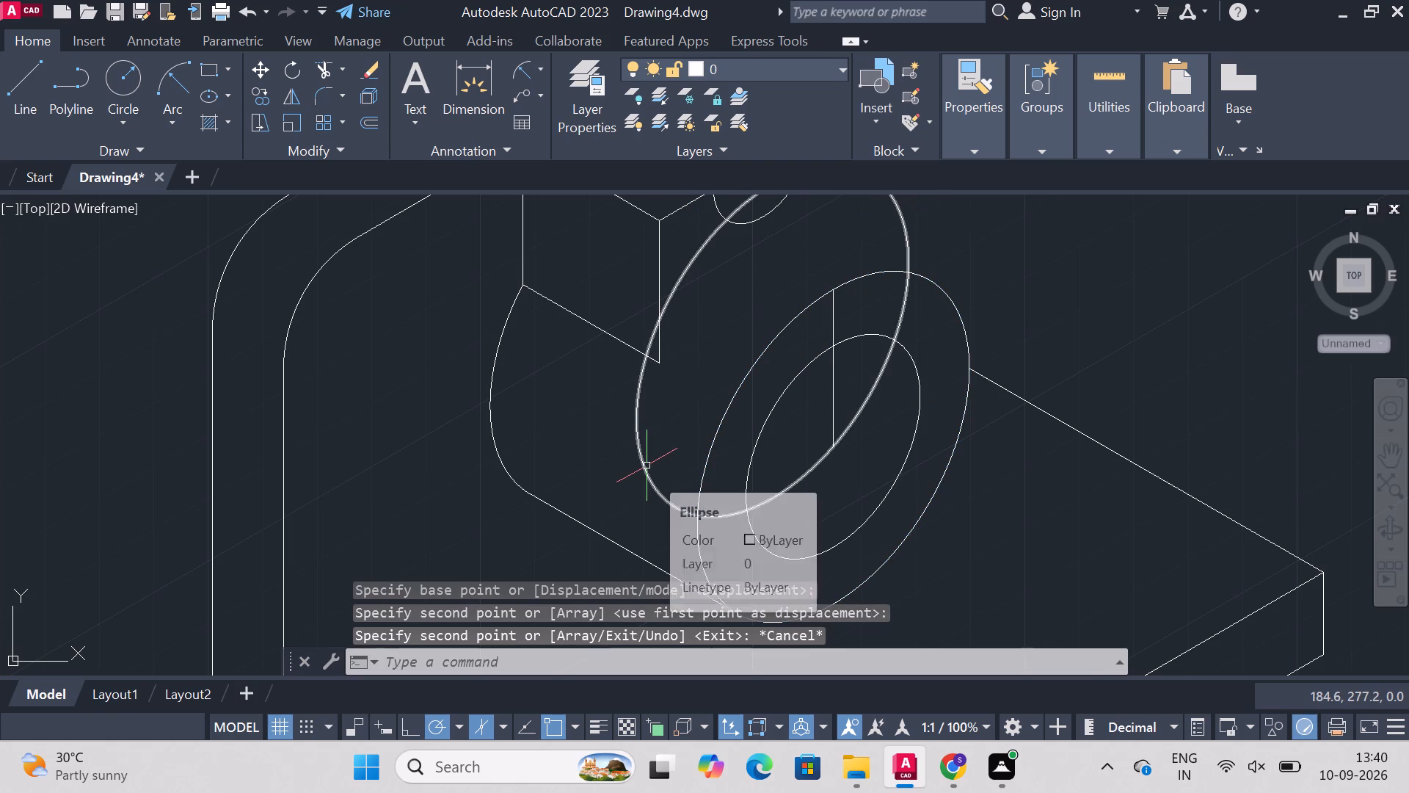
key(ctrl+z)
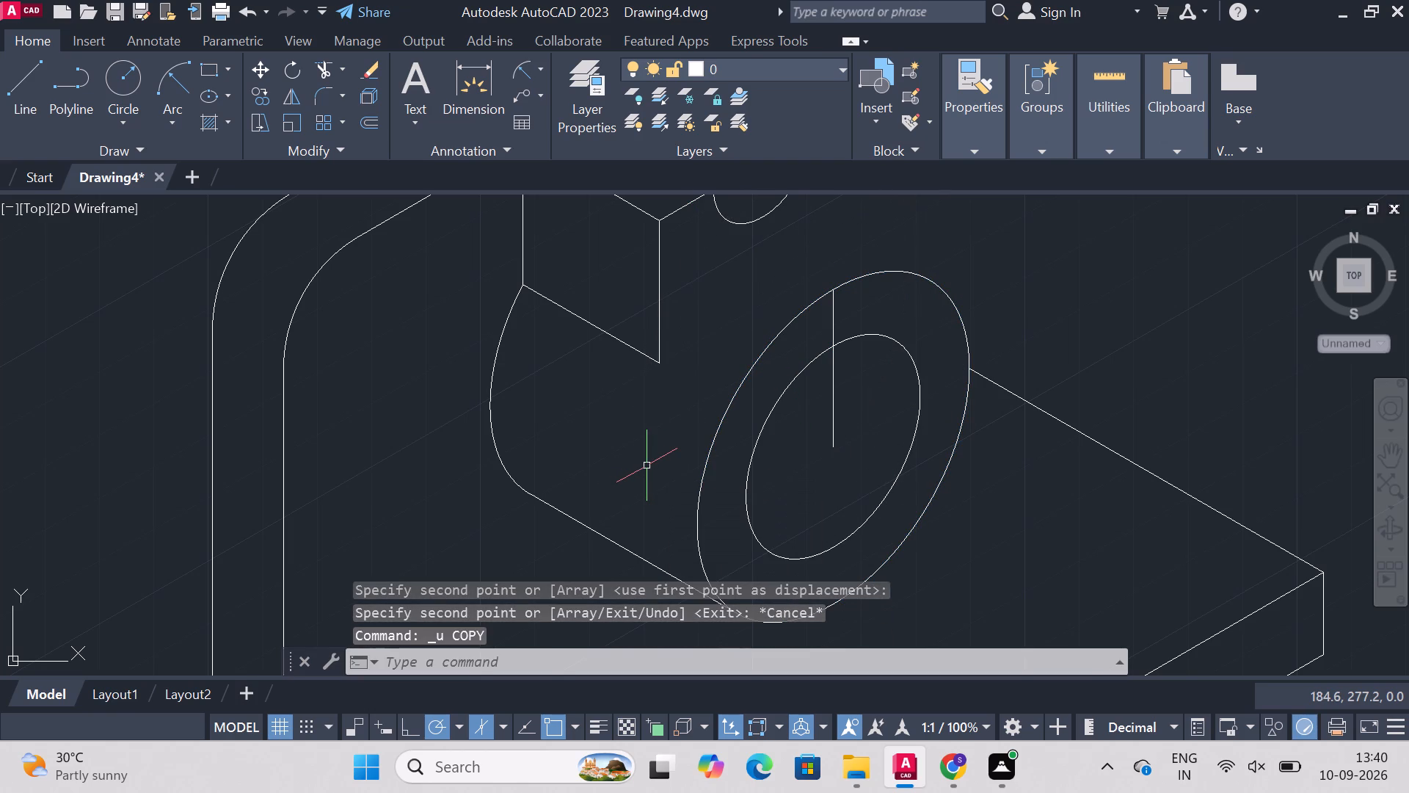
Draw a 13-long line from the boss's centre back along its axis at 150°.
text(line)
key(Return)
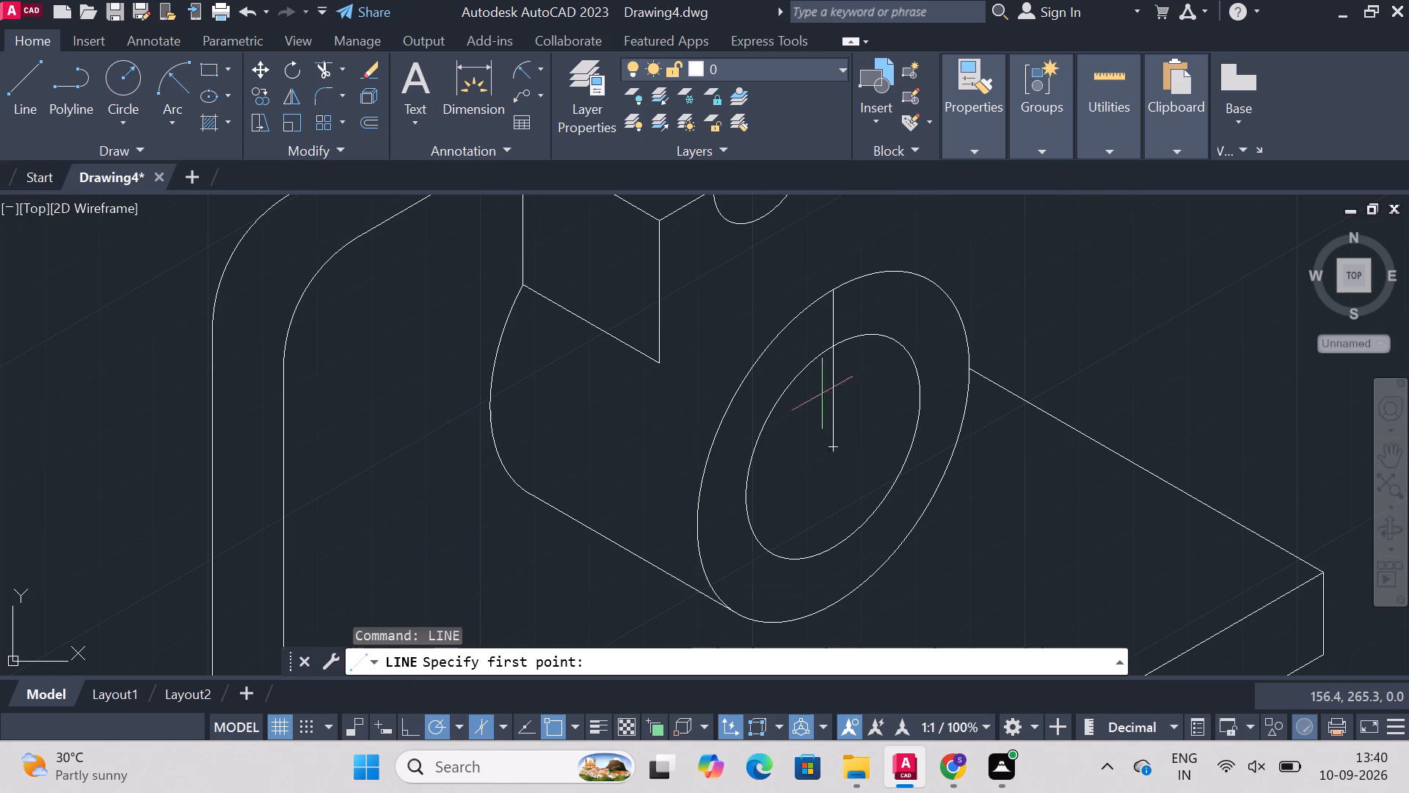
click(830, 444)
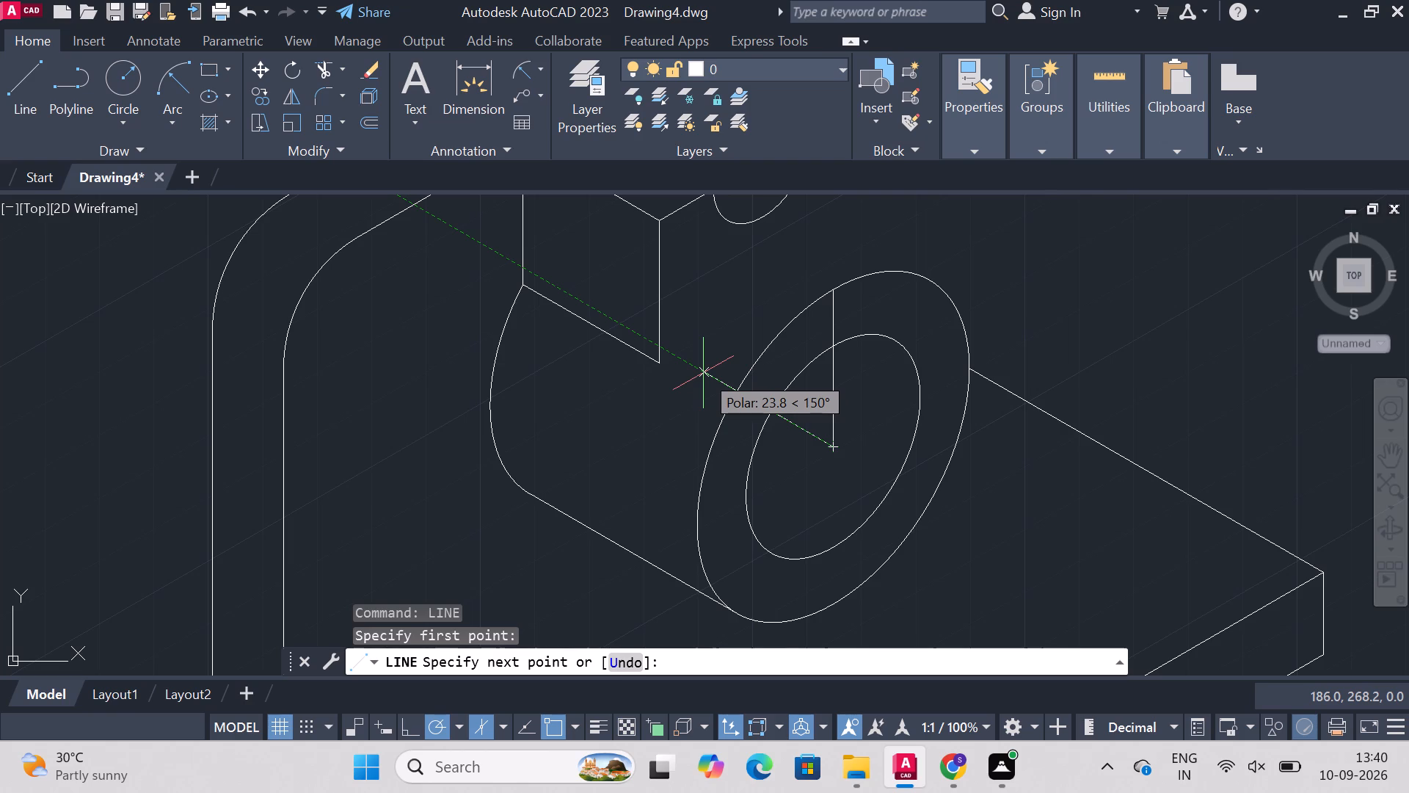
text(13)
key(Return)
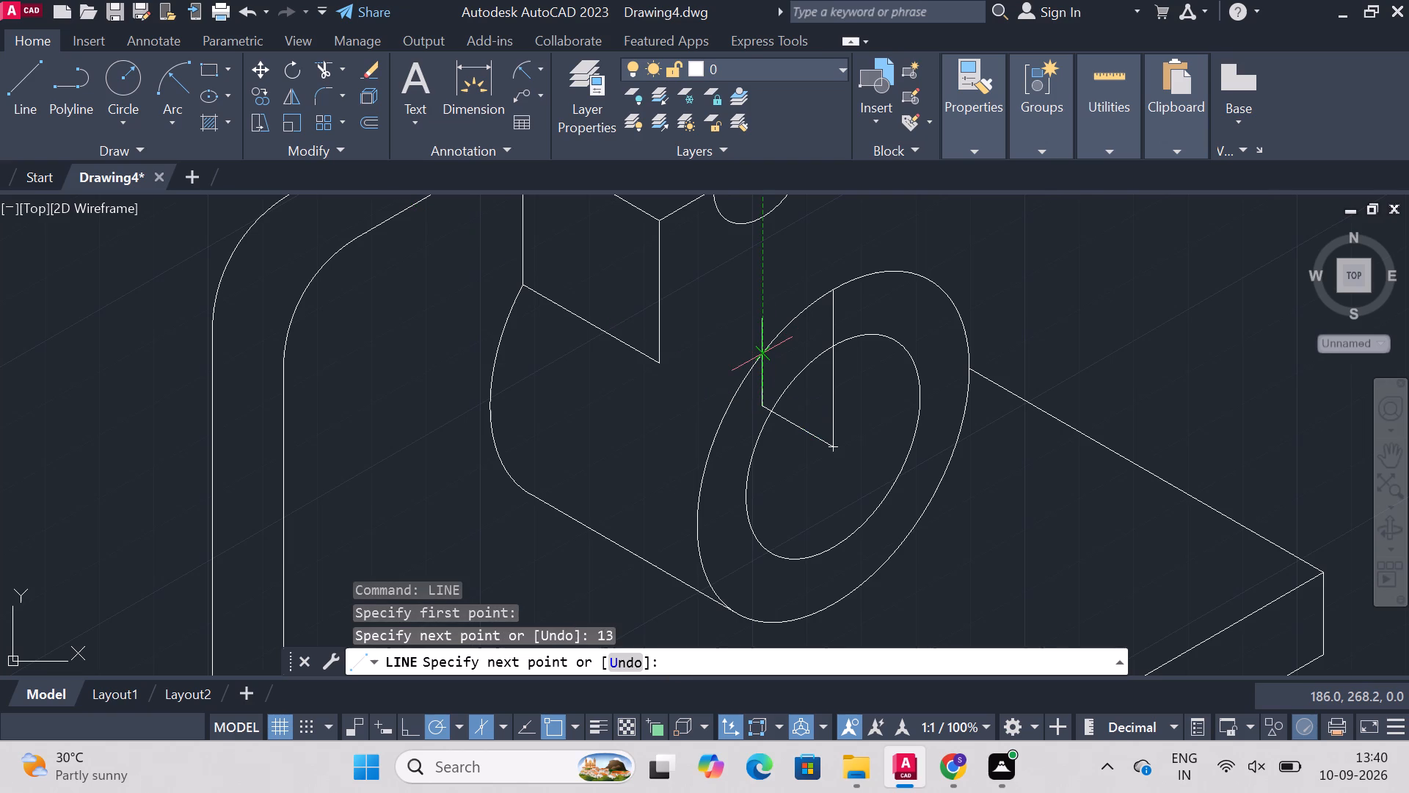
key(Escape)
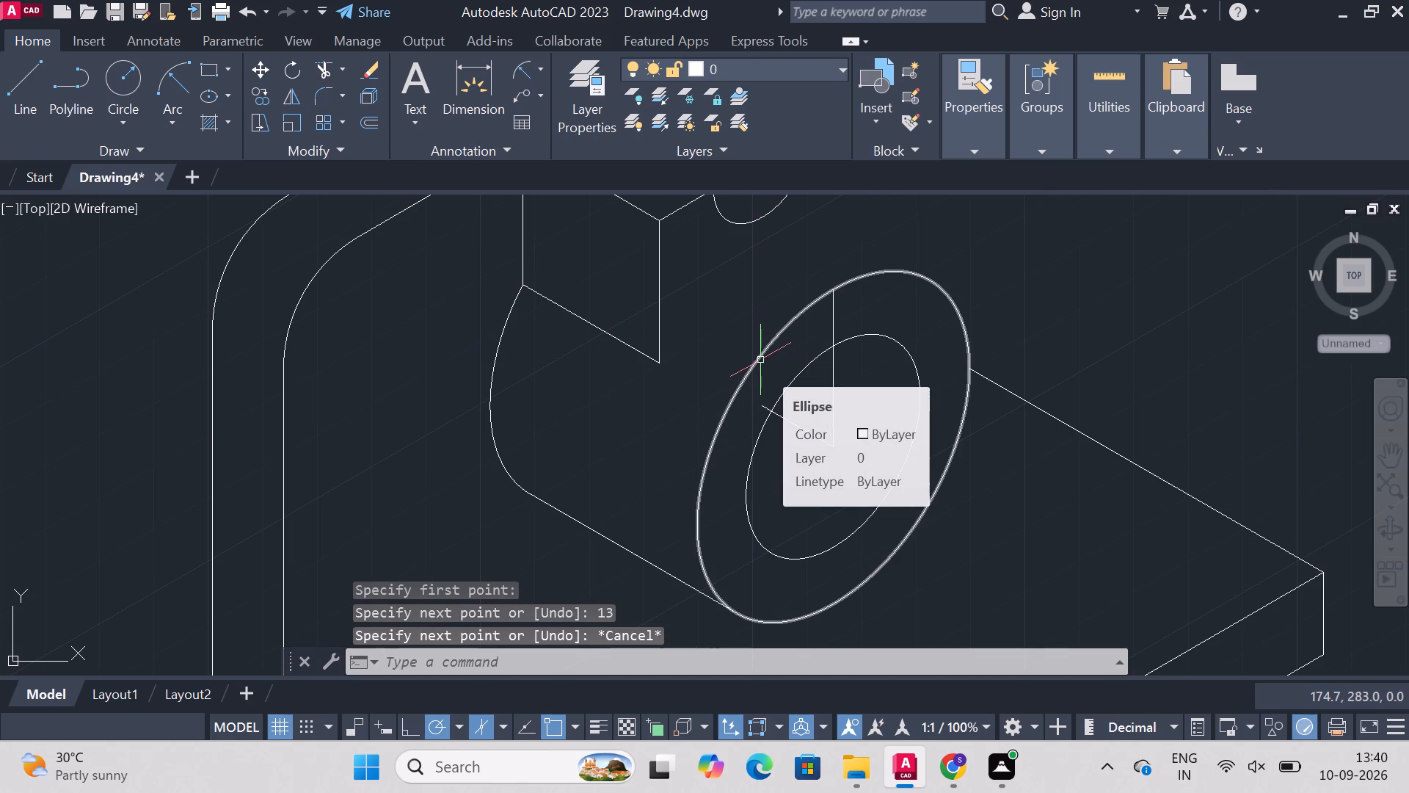
Copy the boss's outer front ellipse from its centre to the far end of the 13-long axis line.
text(cpo)
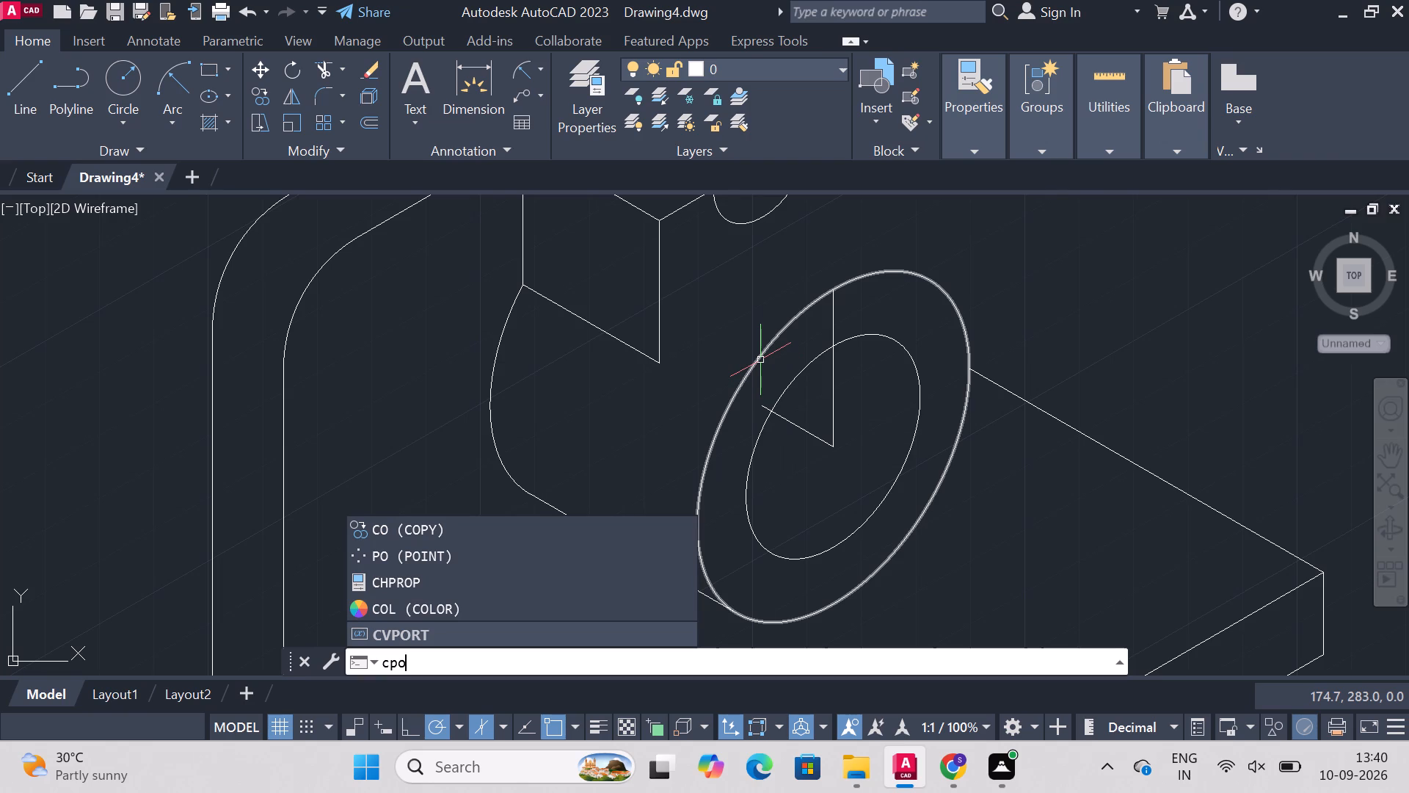
key(BackSpace)
key(BackSpace)
text(op)
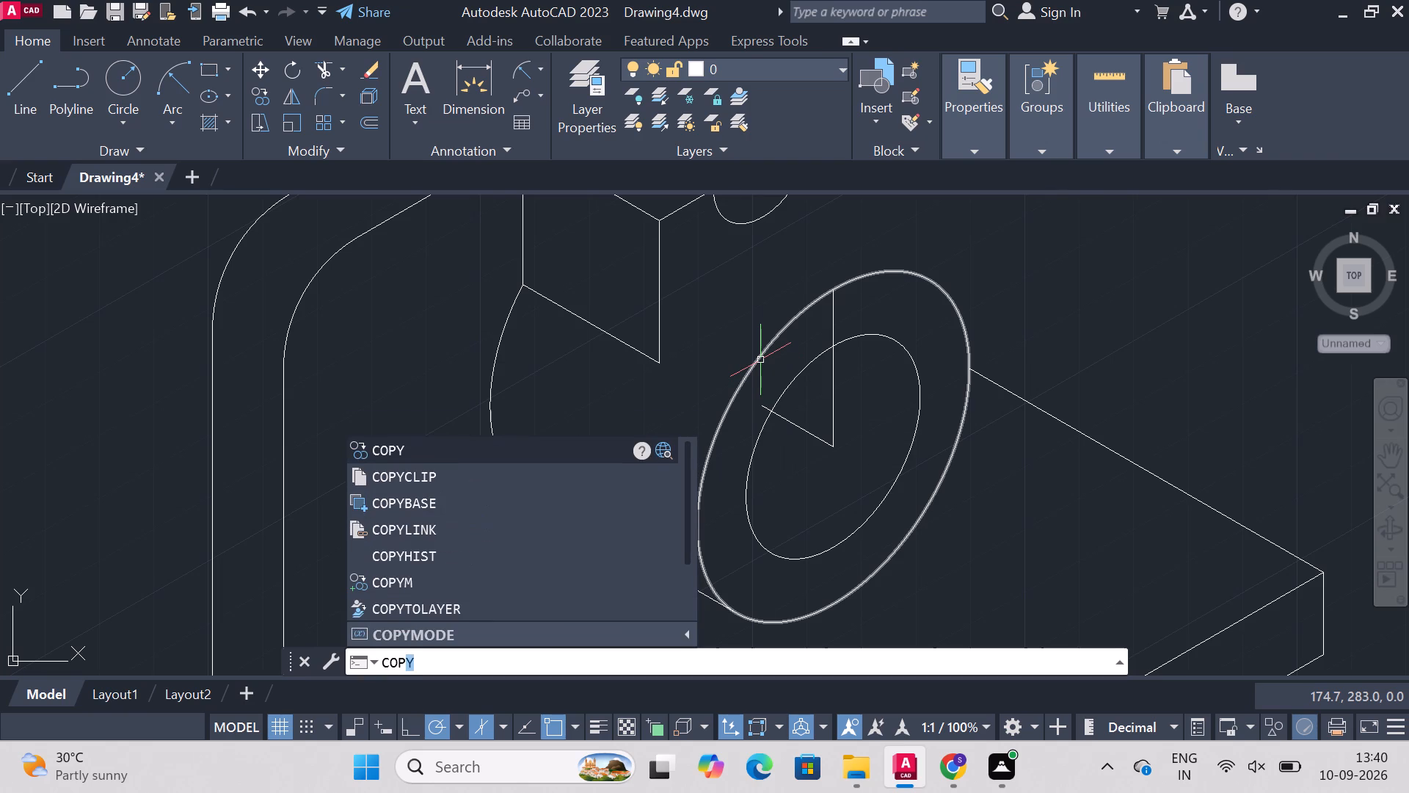
key(Return)
click(773, 344)
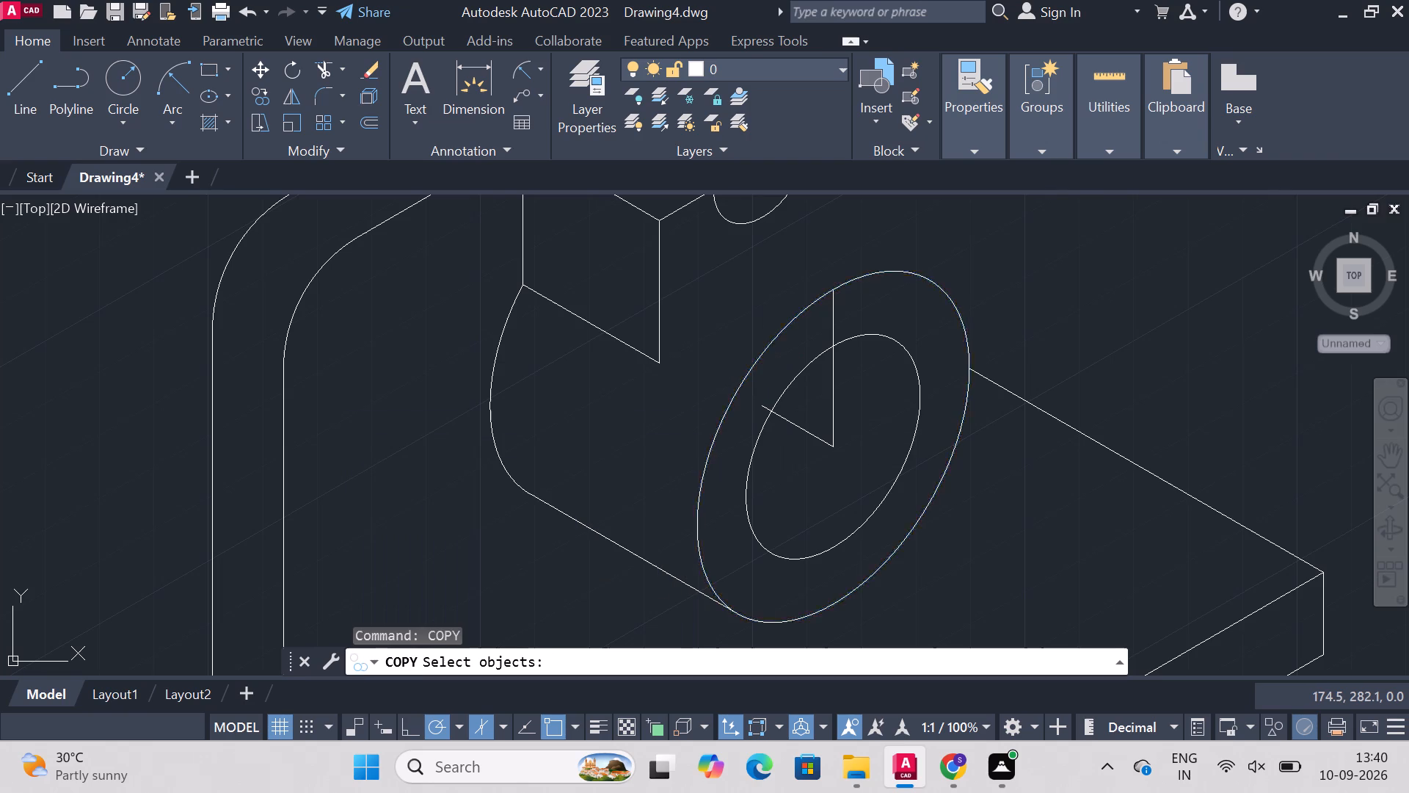
key(Return)
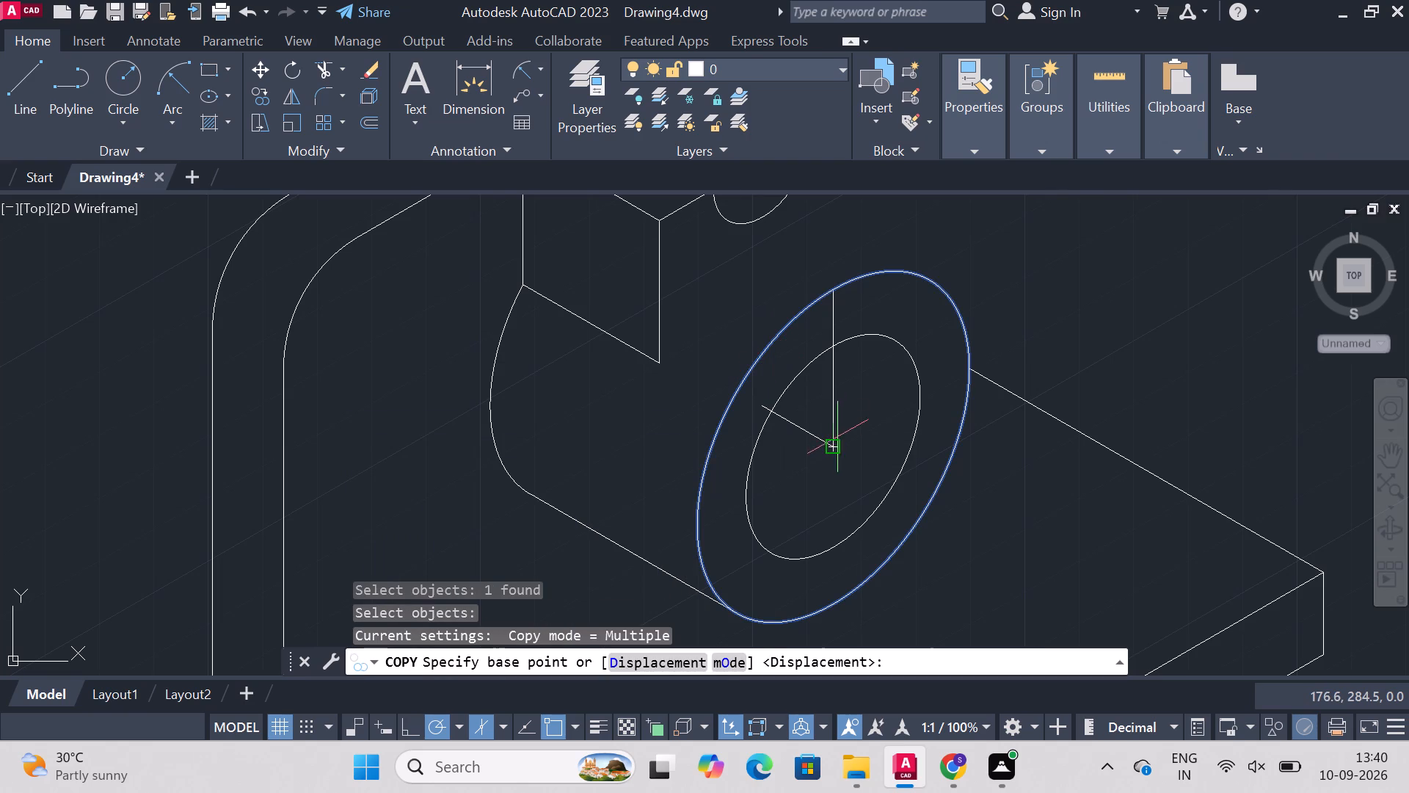
click(834, 442)
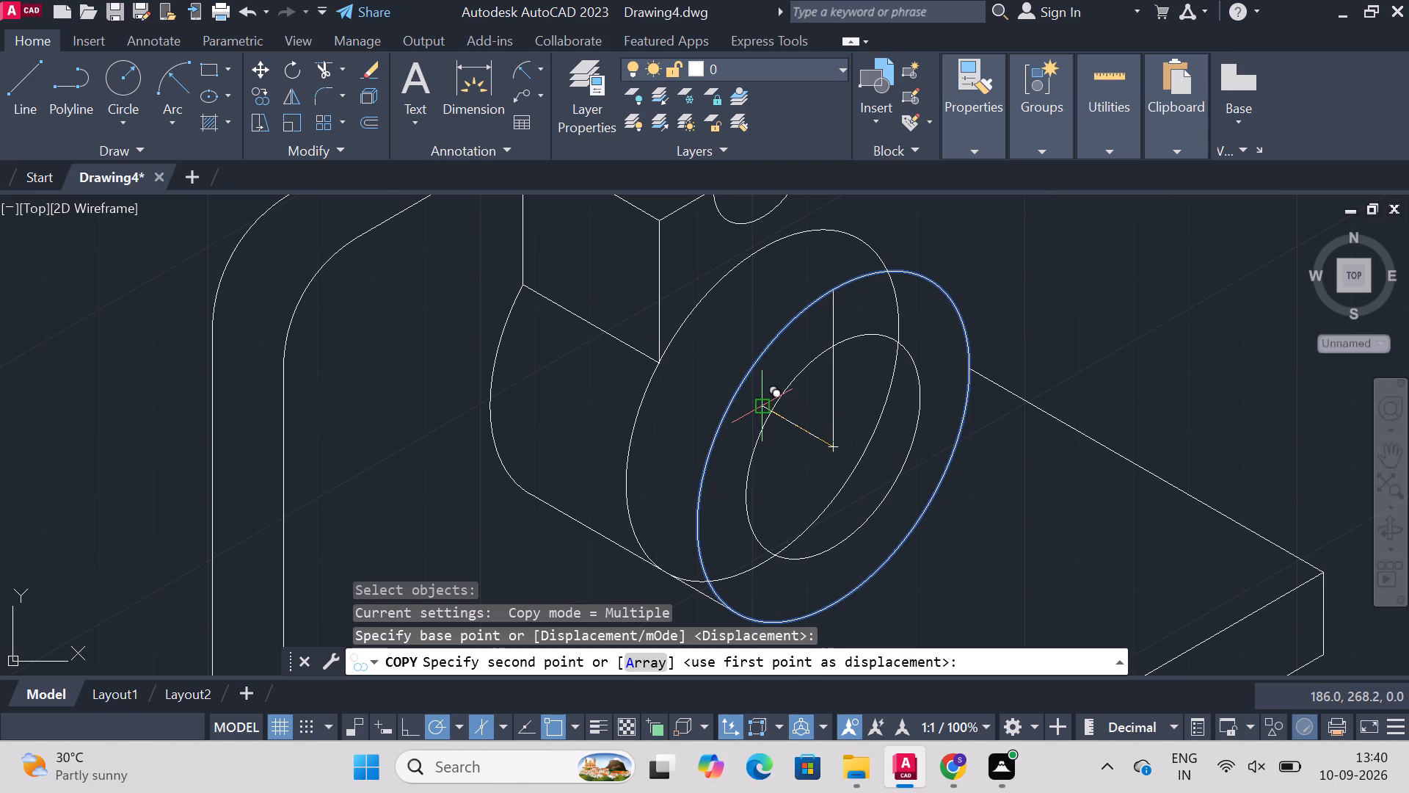
click(758, 407)
key(Escape)
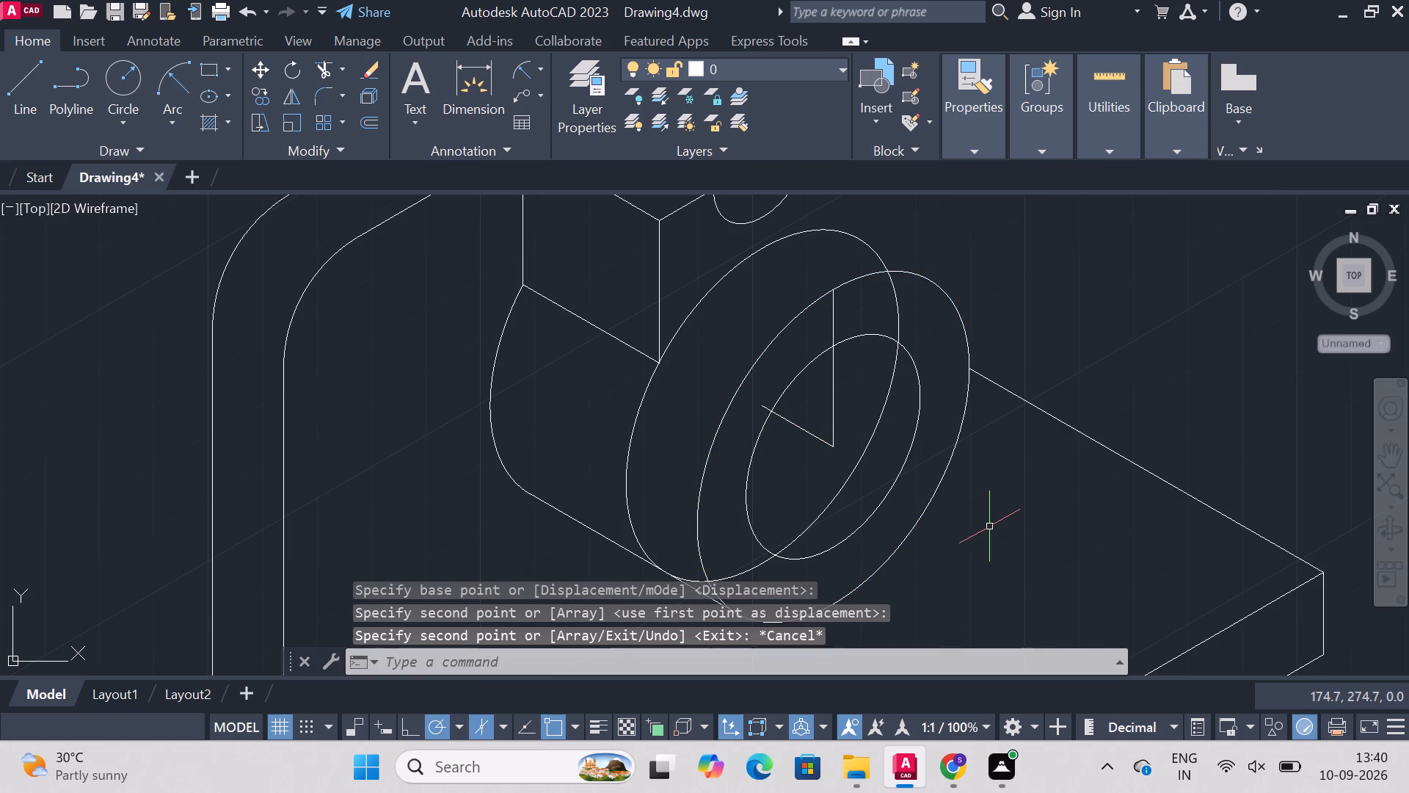
Trim away the 13-long axis line running back from the boss's centre.
ctrl+scroll(989, 526, down, 3)
ctrl+scroll(989, 526, up, 1)
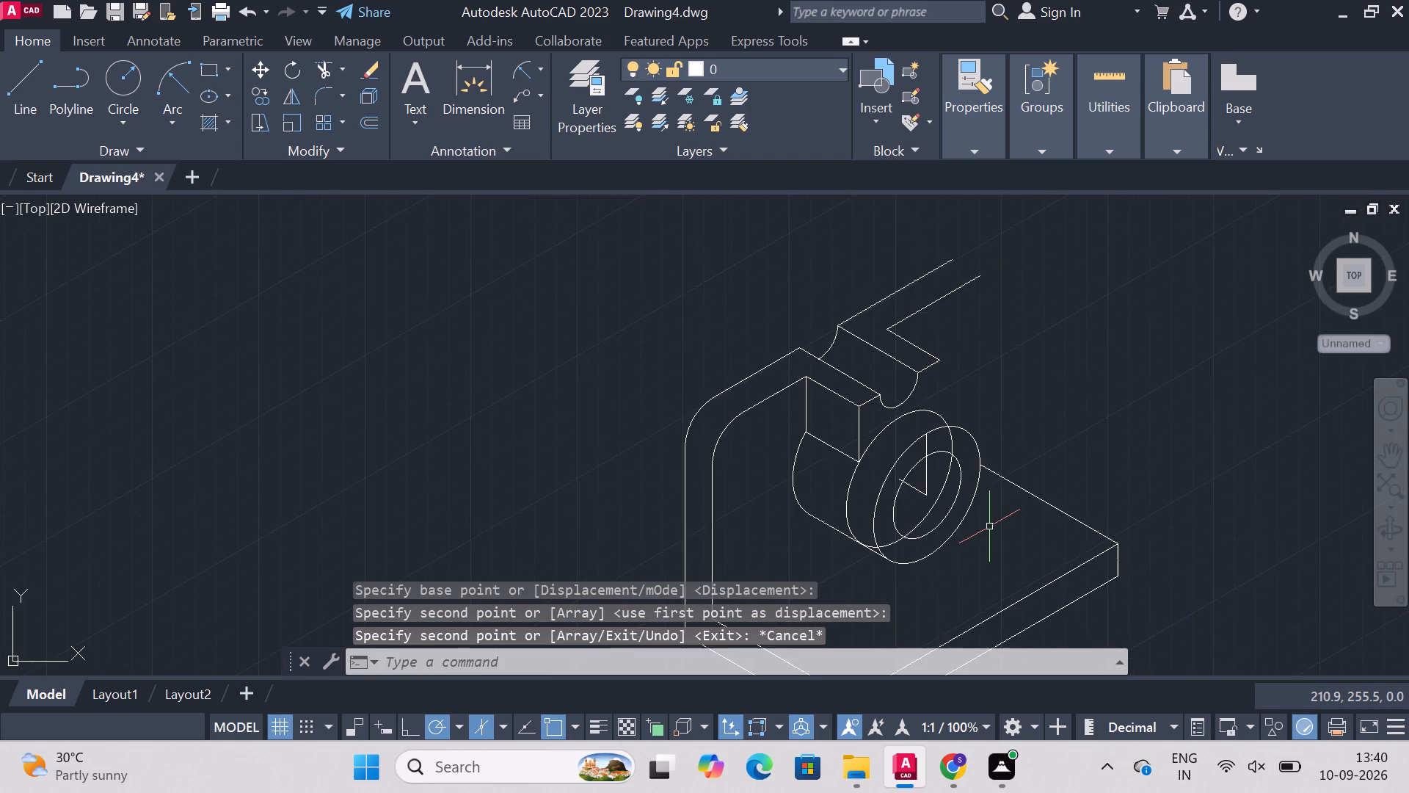
ctrl+scroll(989, 526, up, 3)
ctrl+scroll(989, 526, down, 1)
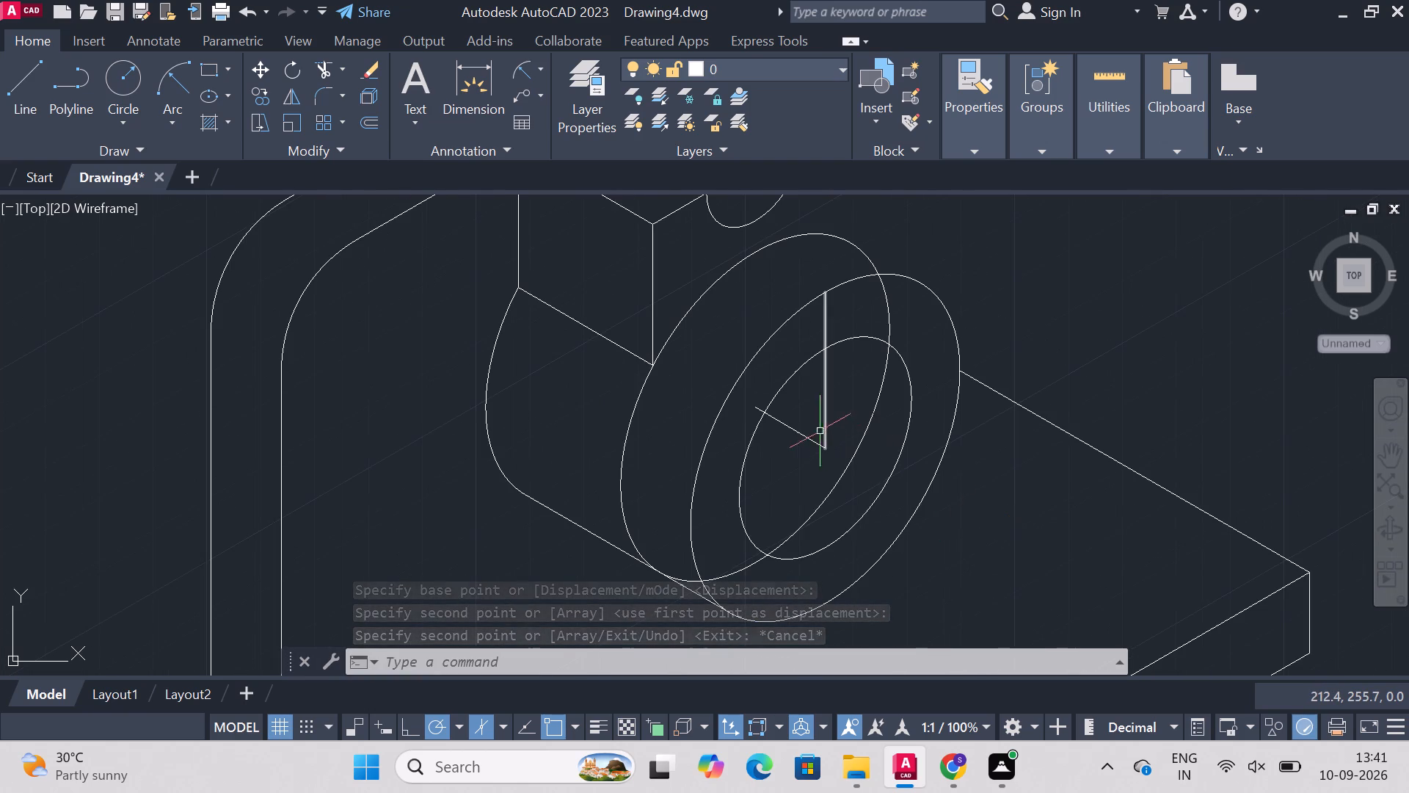
text(trim)
key(Return)
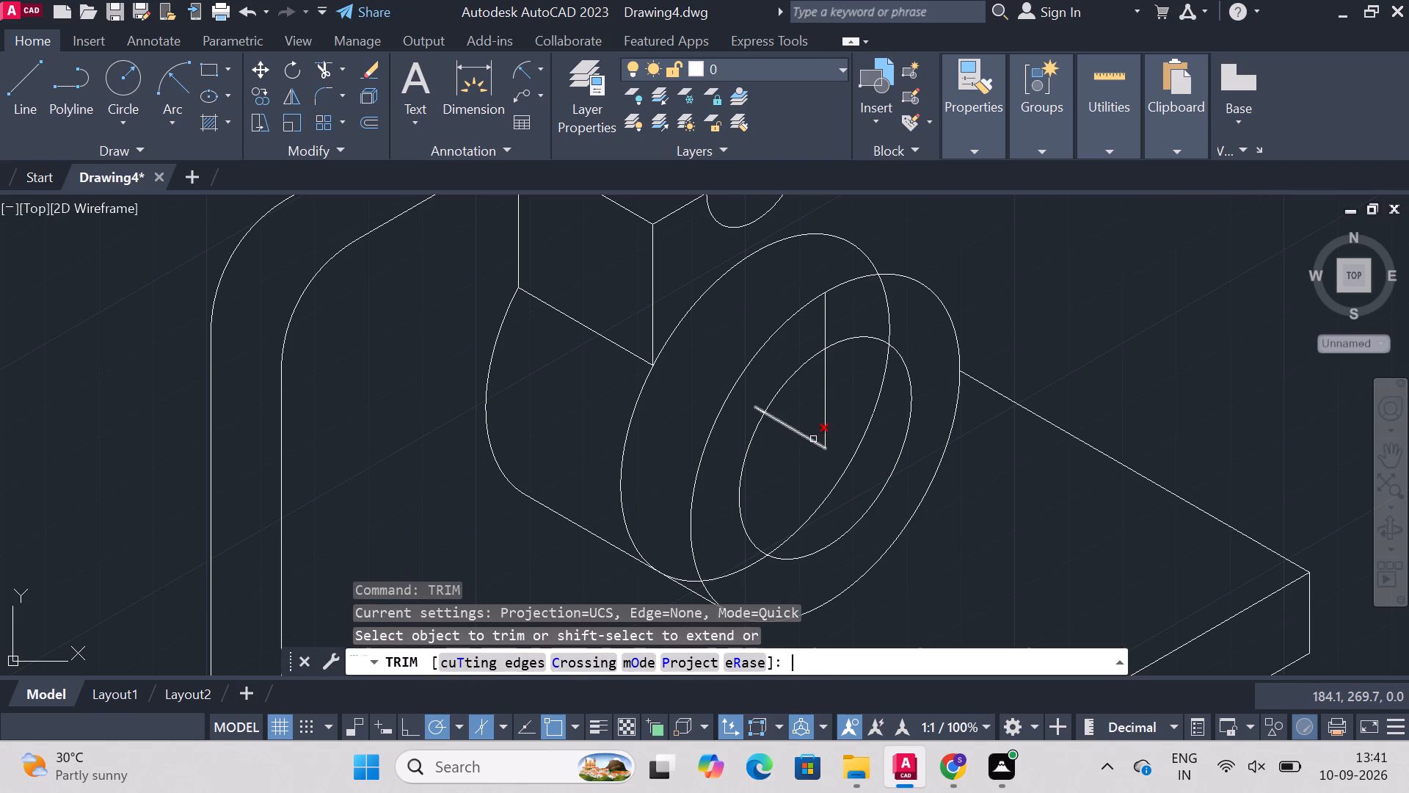
click(801, 438)
click(757, 408)
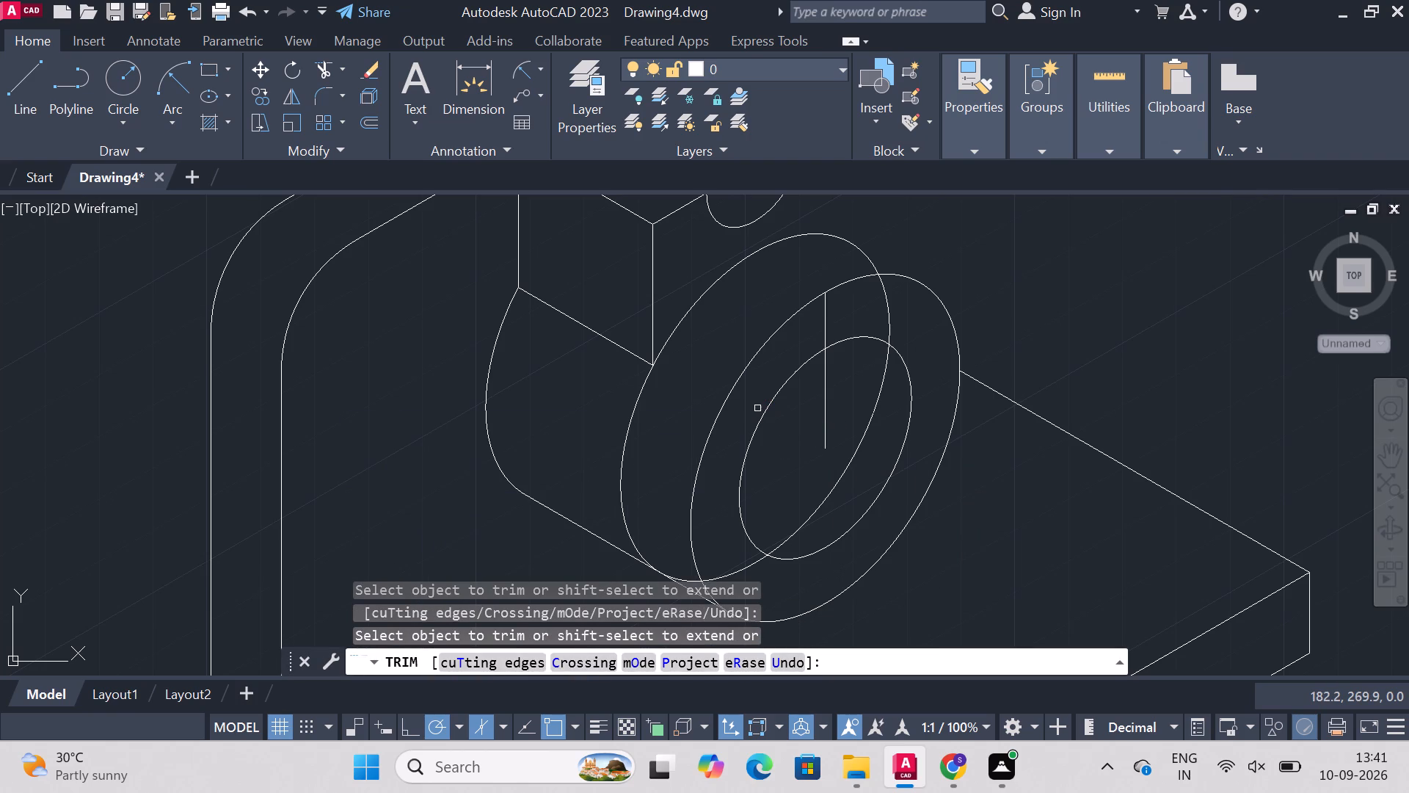
key(Escape)
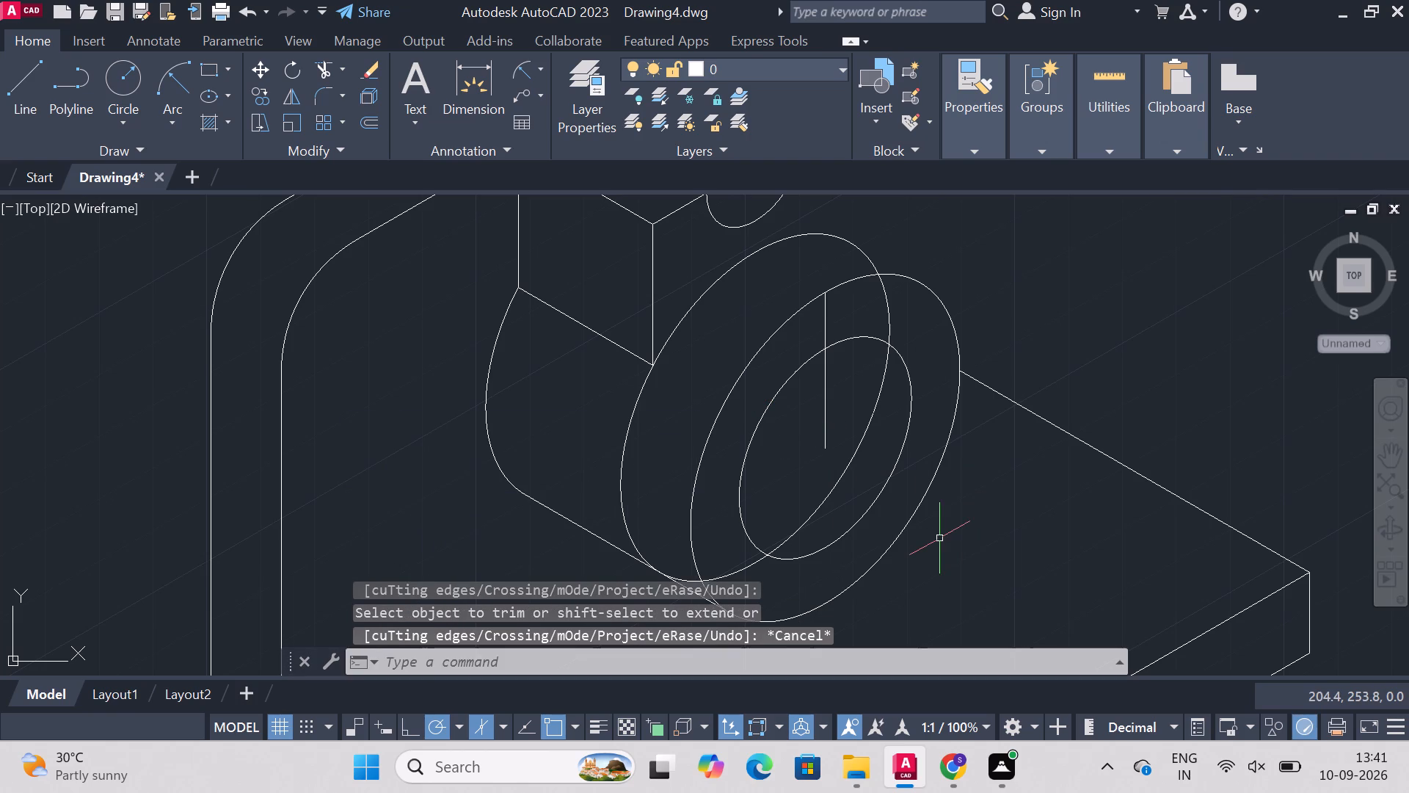
Trim the copied ellipse to the upper arc between the grooved block's lower corner and the boss's front face.
text(trim)
key(Return)
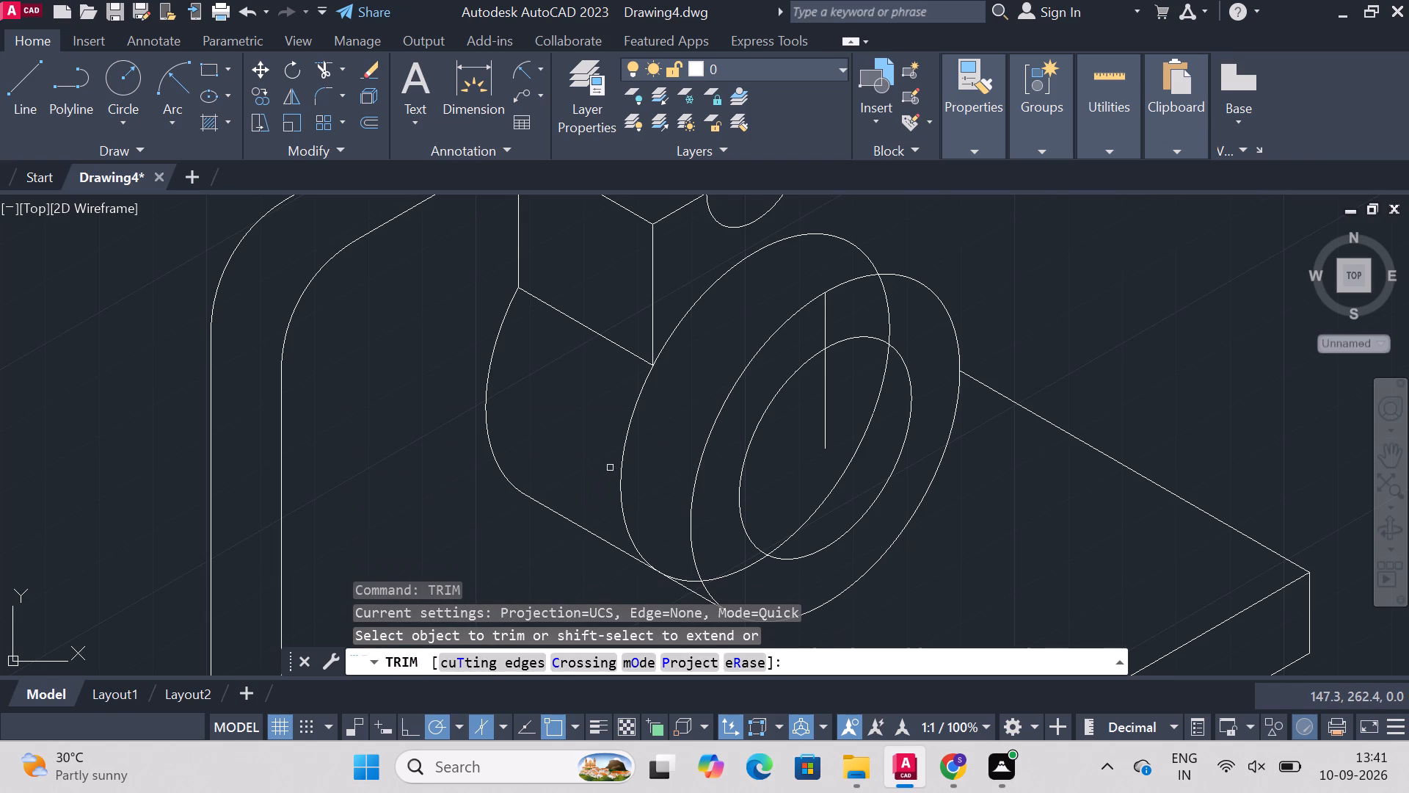
click(622, 461)
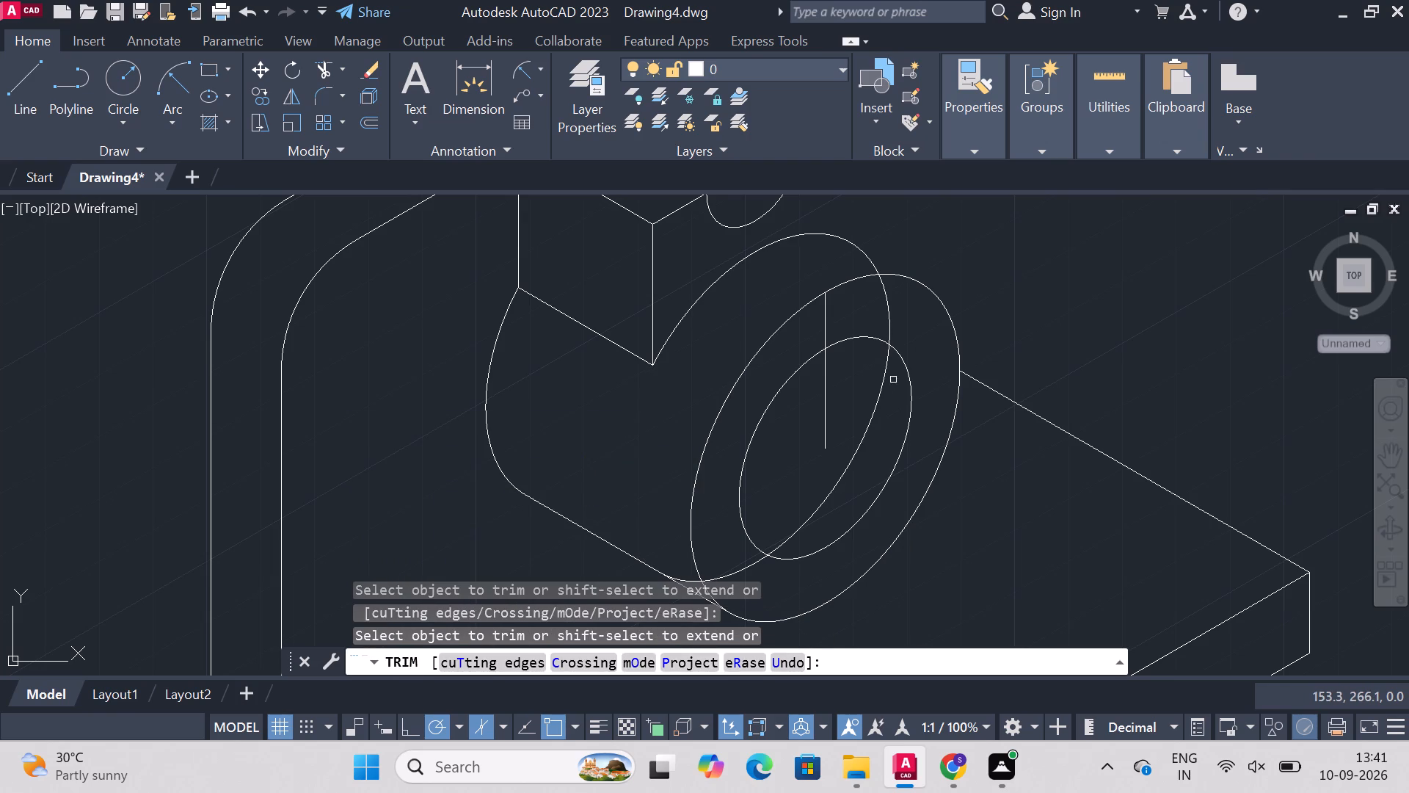
click(888, 305)
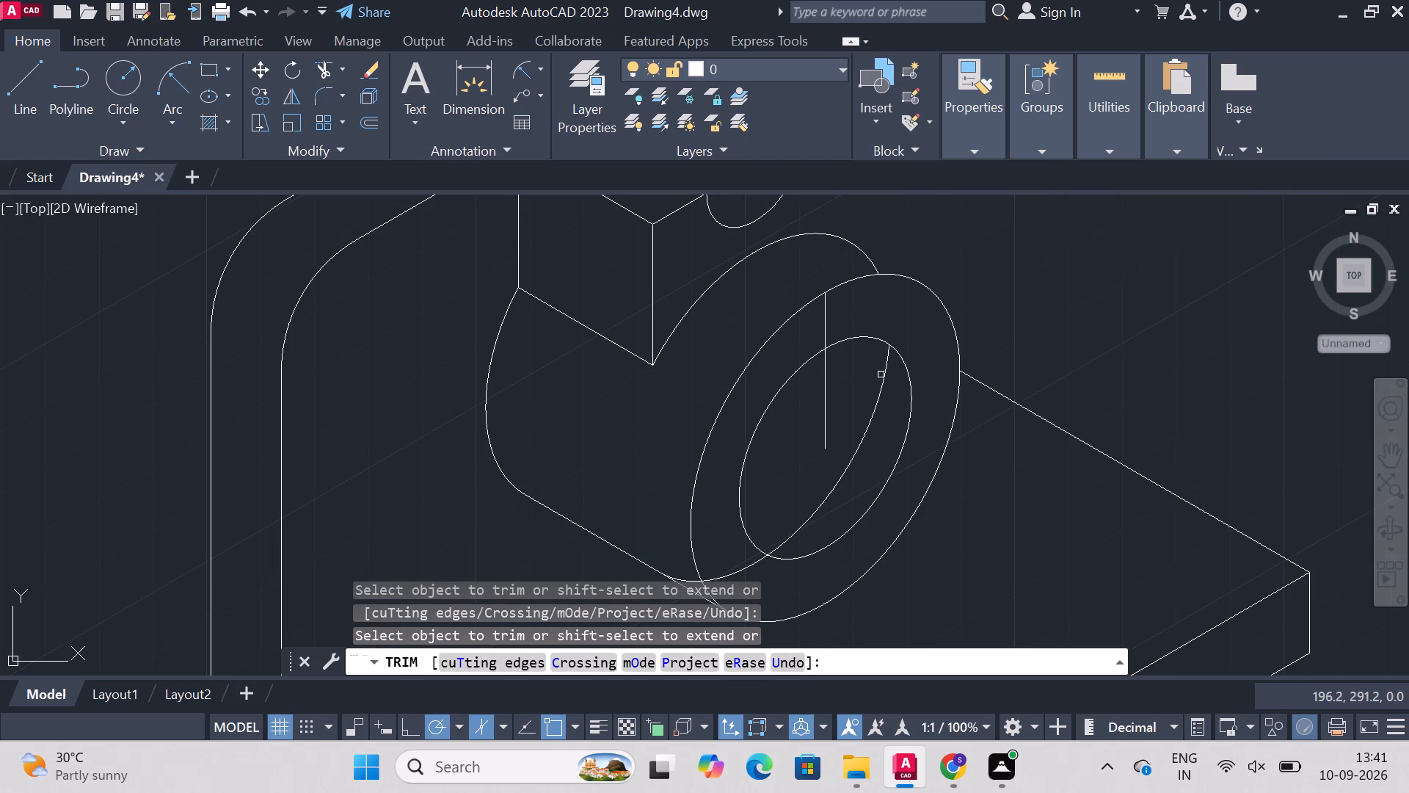
click(881, 396)
click(734, 575)
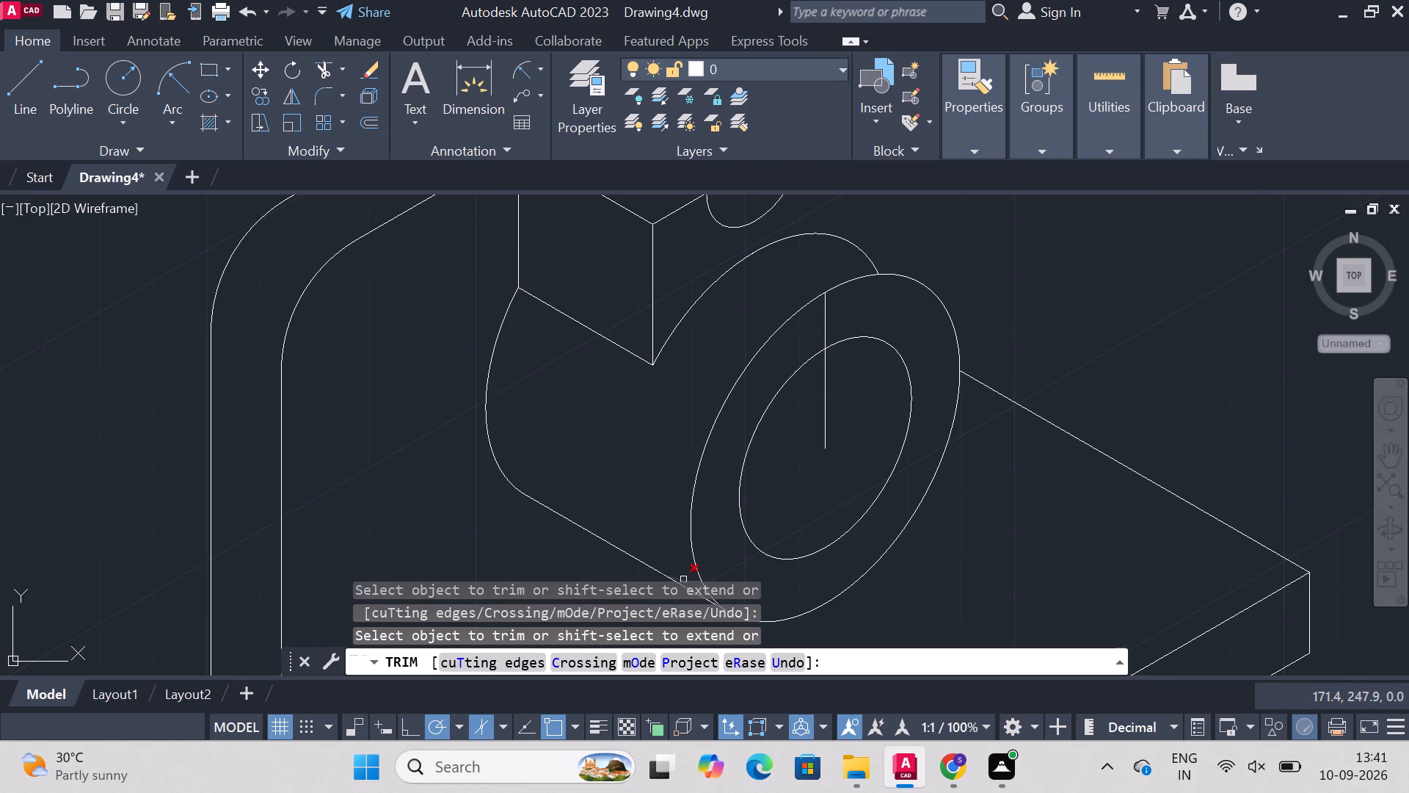
click(684, 580)
key(Escape)
key(Escape)
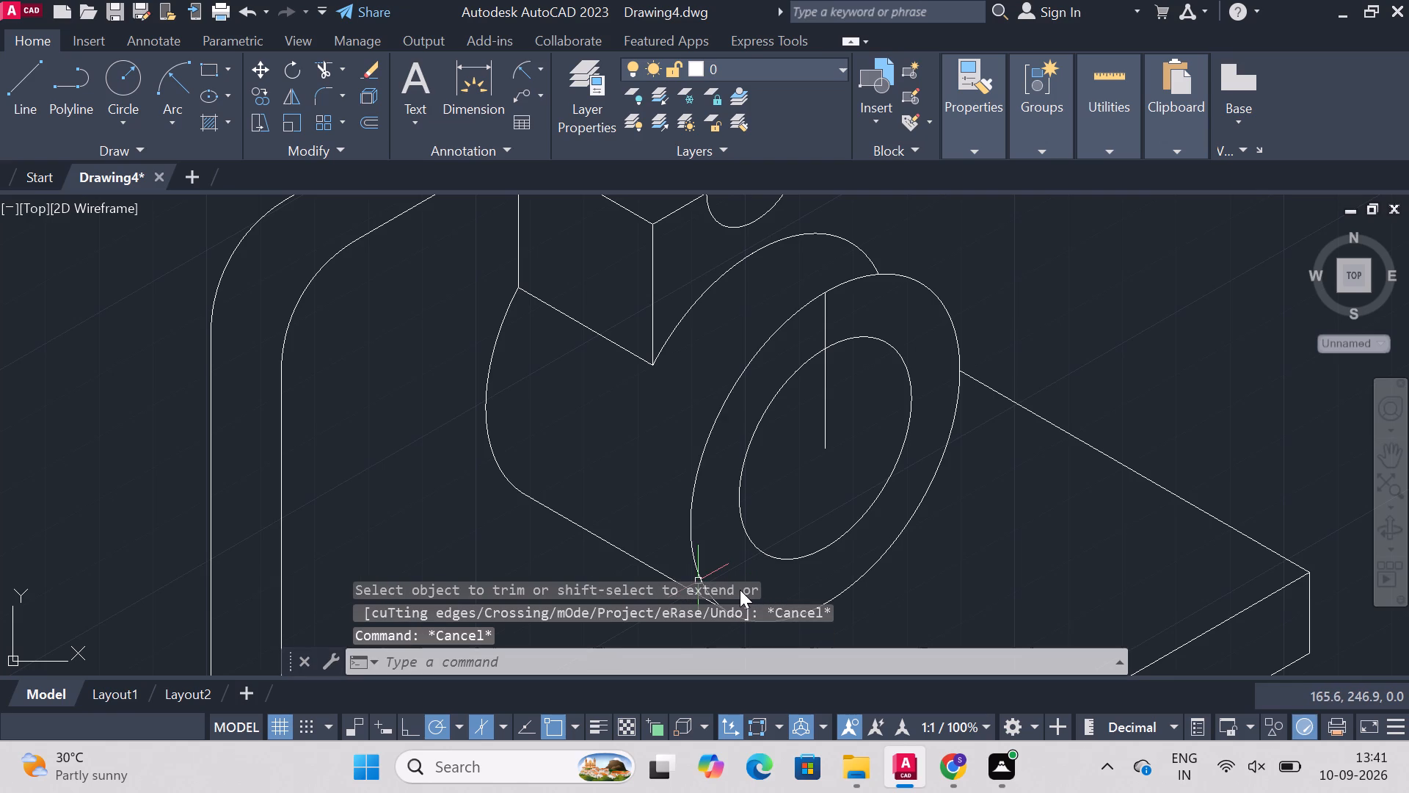
key(Escape)
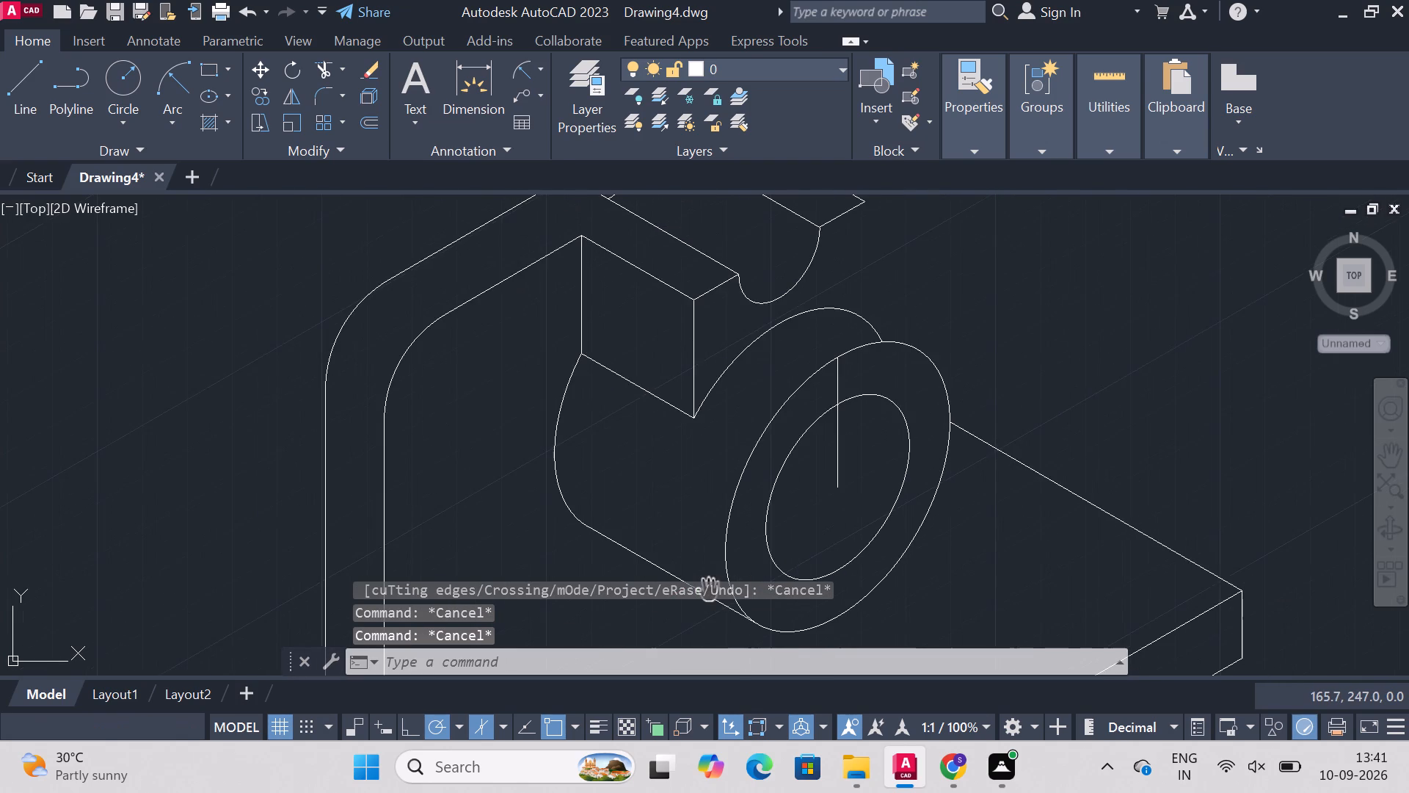
Draw a vertical line from the grooved block's outer upper corner down to the copied ellipse's arc.
text(line)
key(Return)
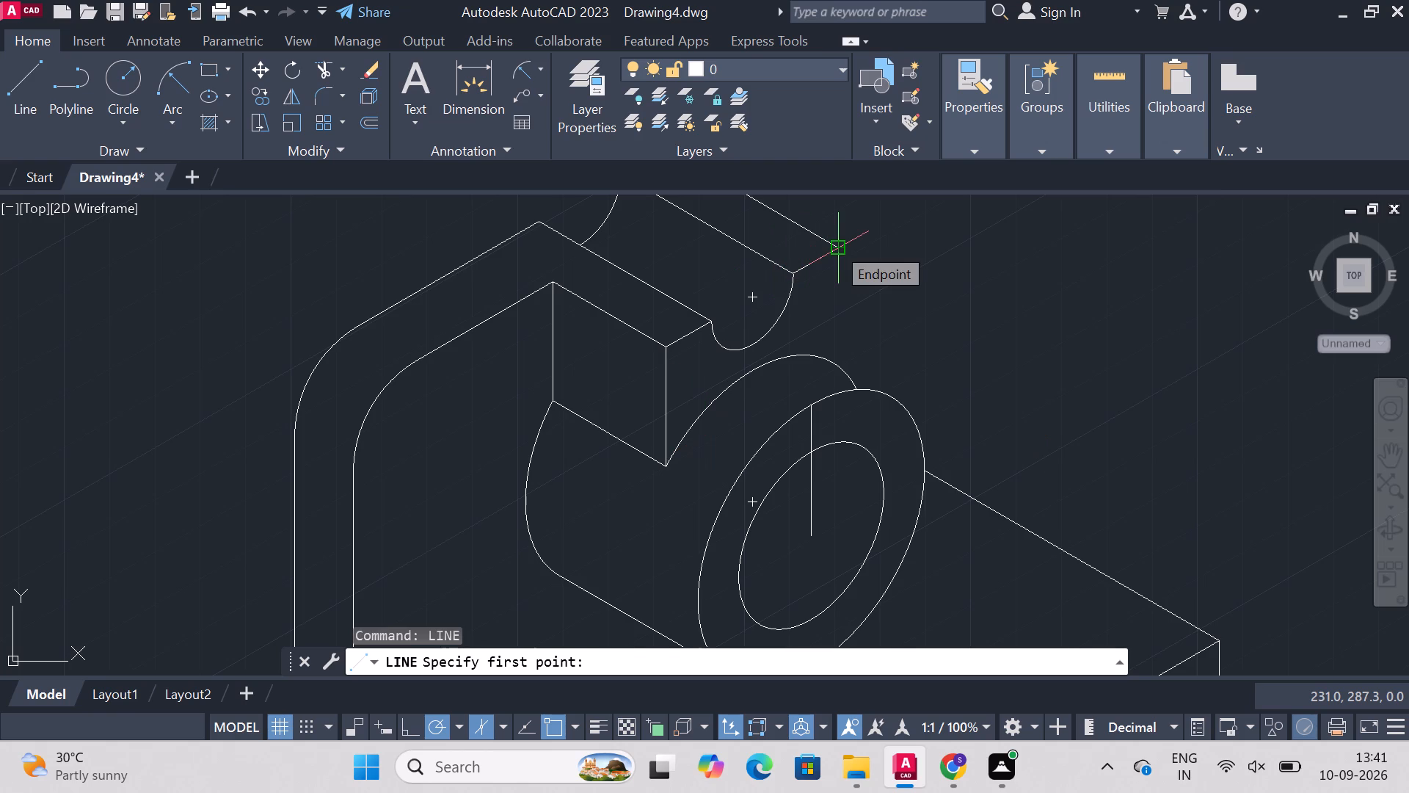
click(834, 245)
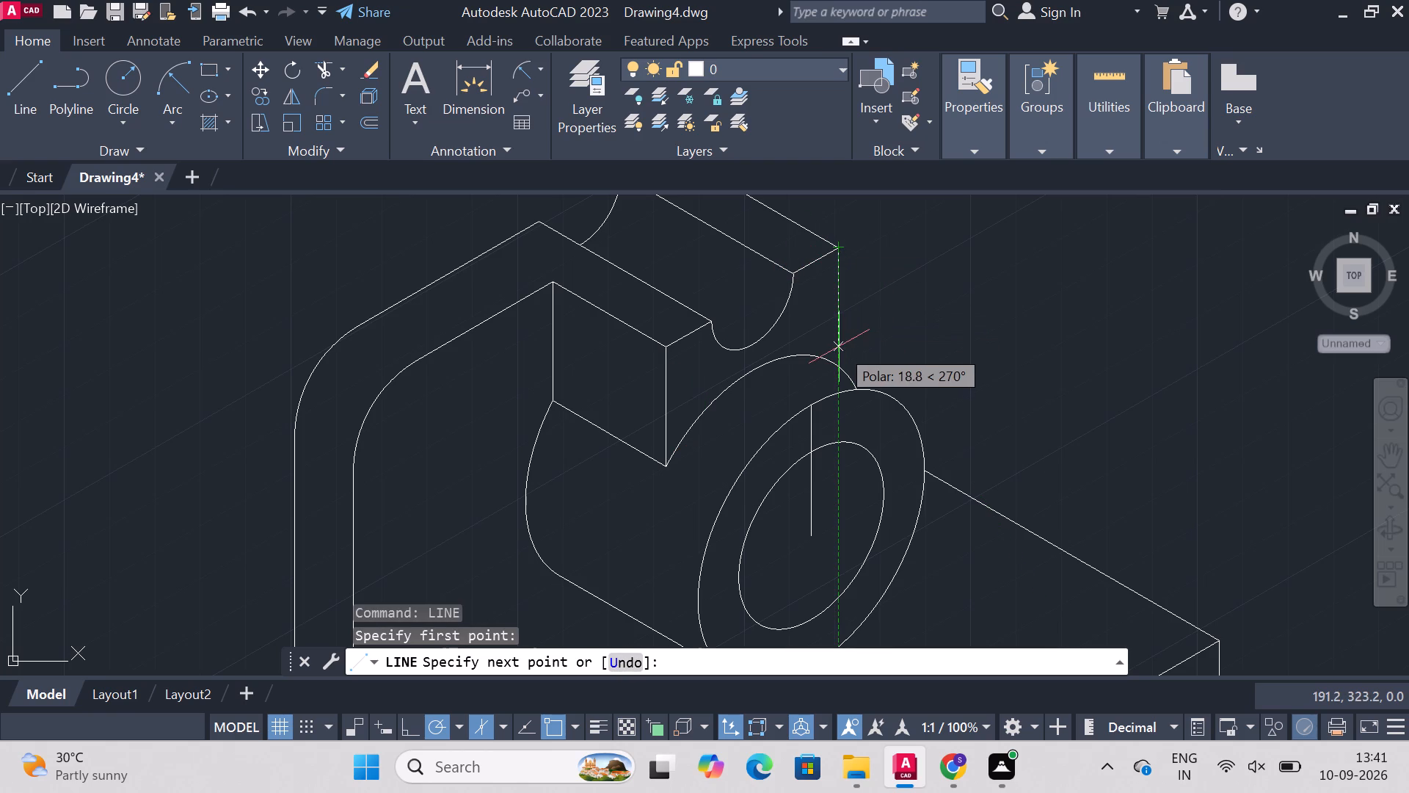
click(837, 367)
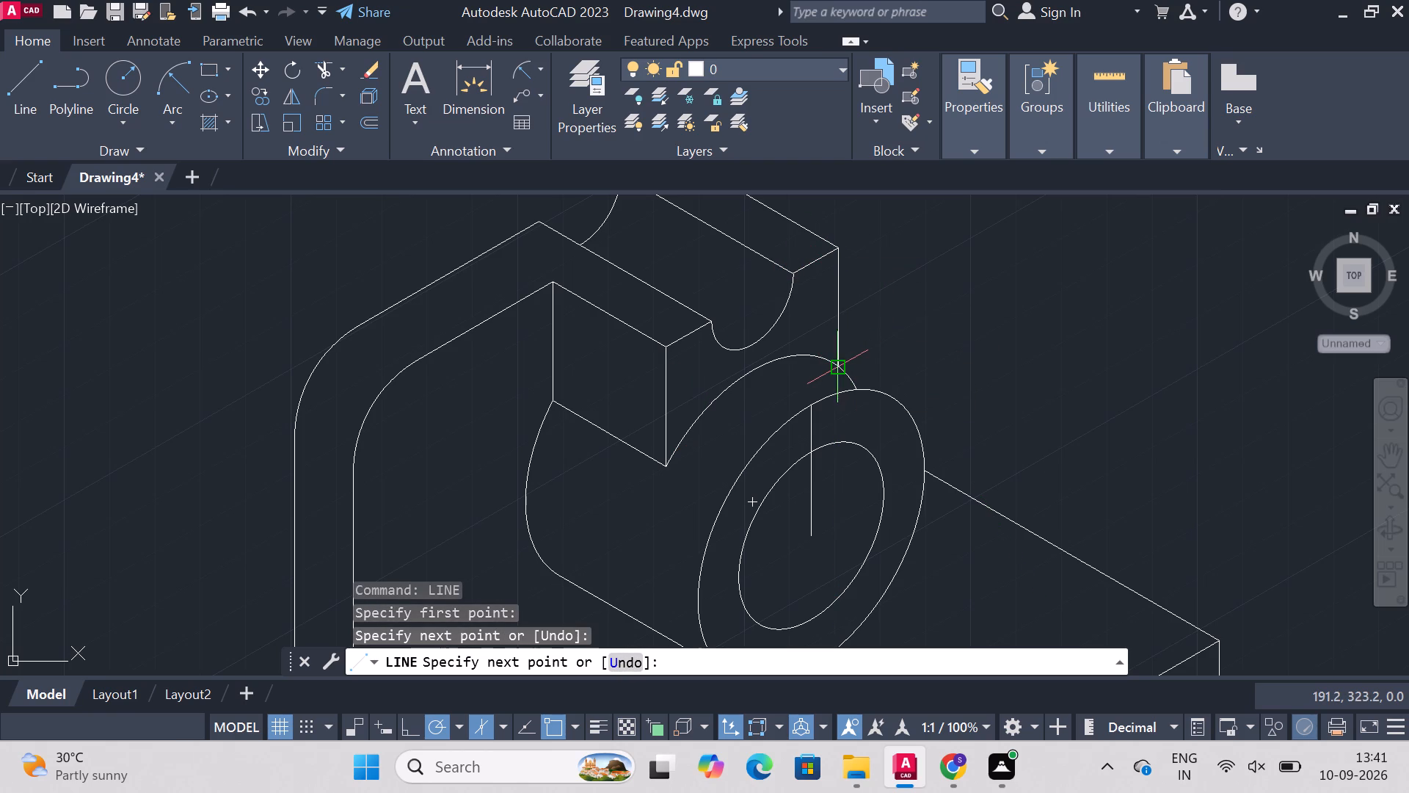
key(Escape)
Trim the short arc piece between the new vertical edge and the boss's front ellipse.
text(trim)
key(Return)
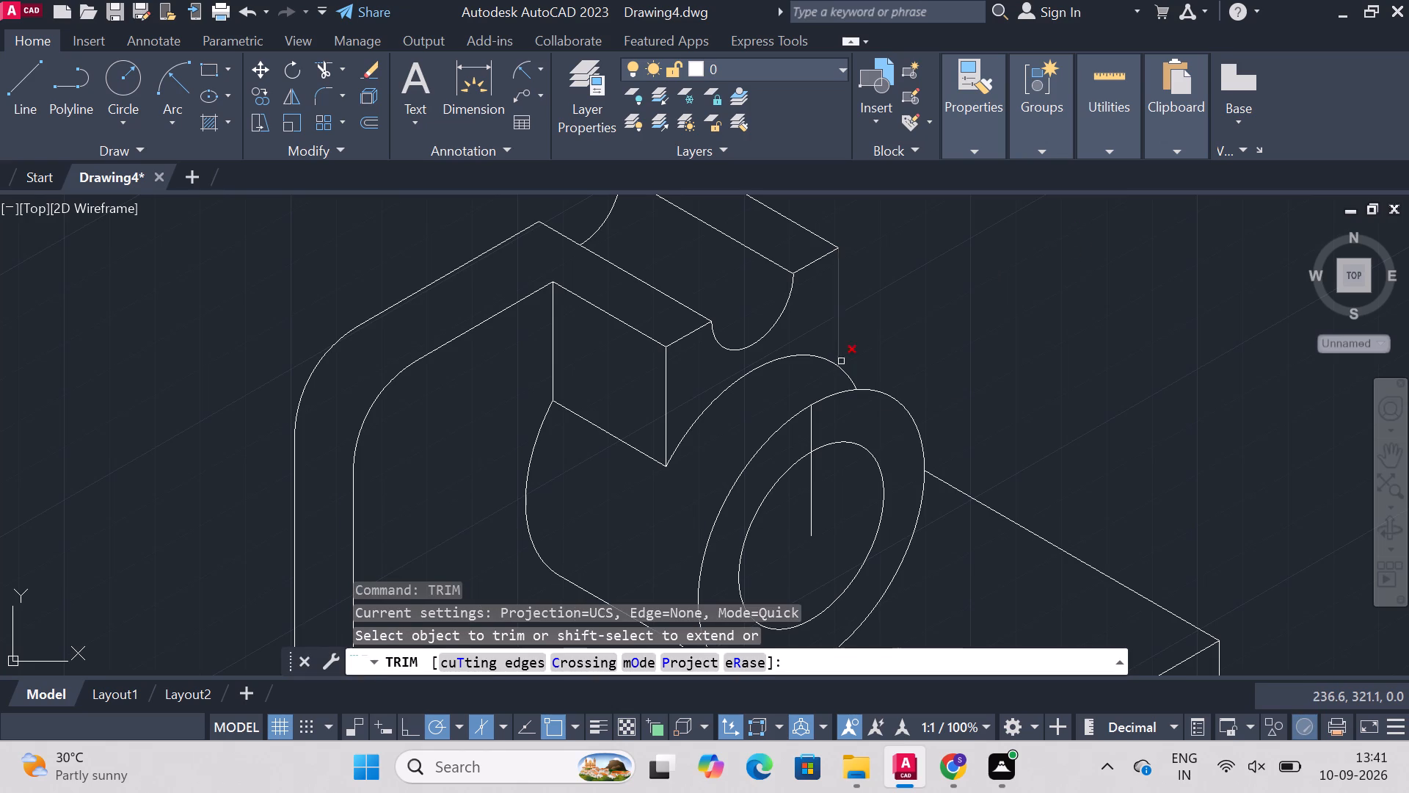
click(851, 378)
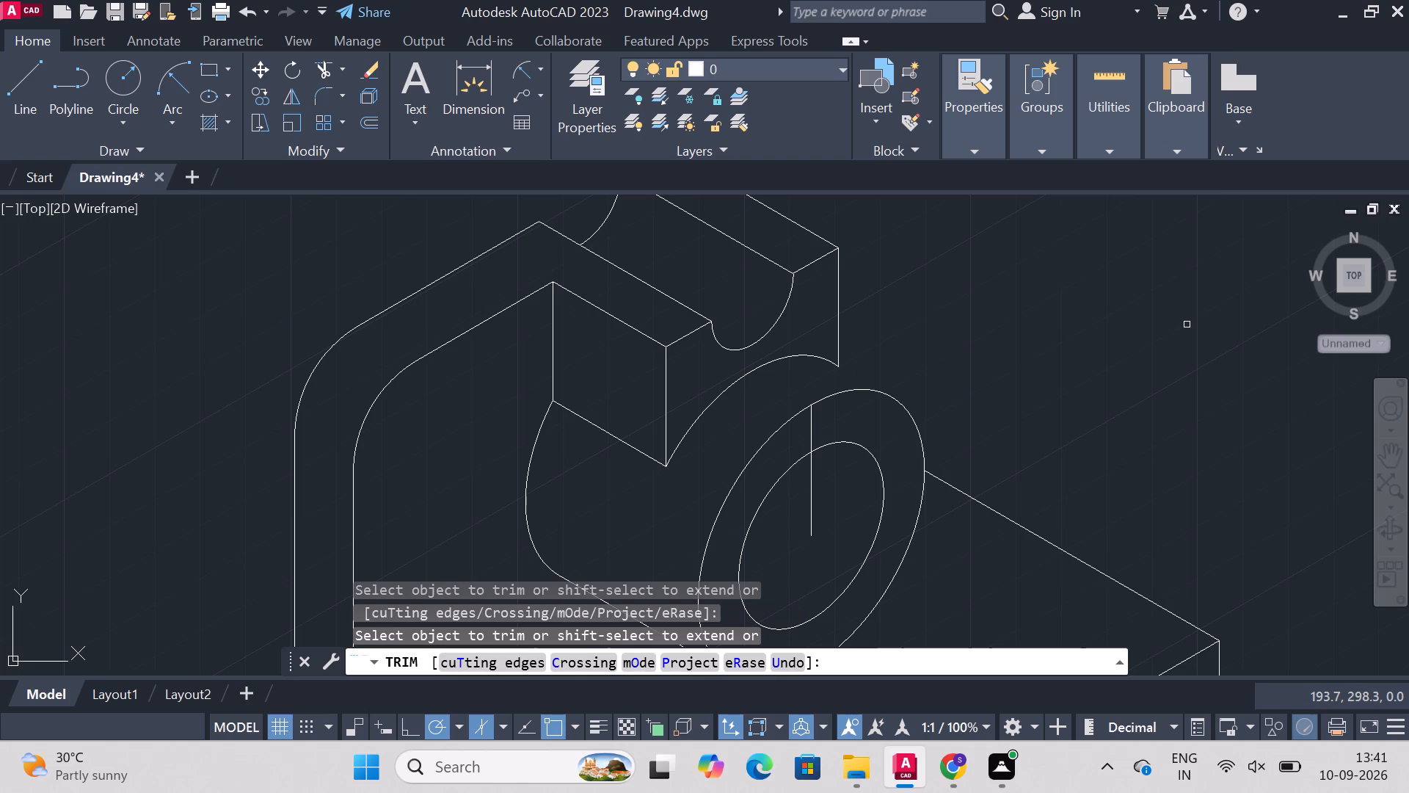
Trim away the vertical construction line running up from the boss's centre.
text(trim)
key(Return)
click(812, 436)
click(813, 506)
key(Escape)
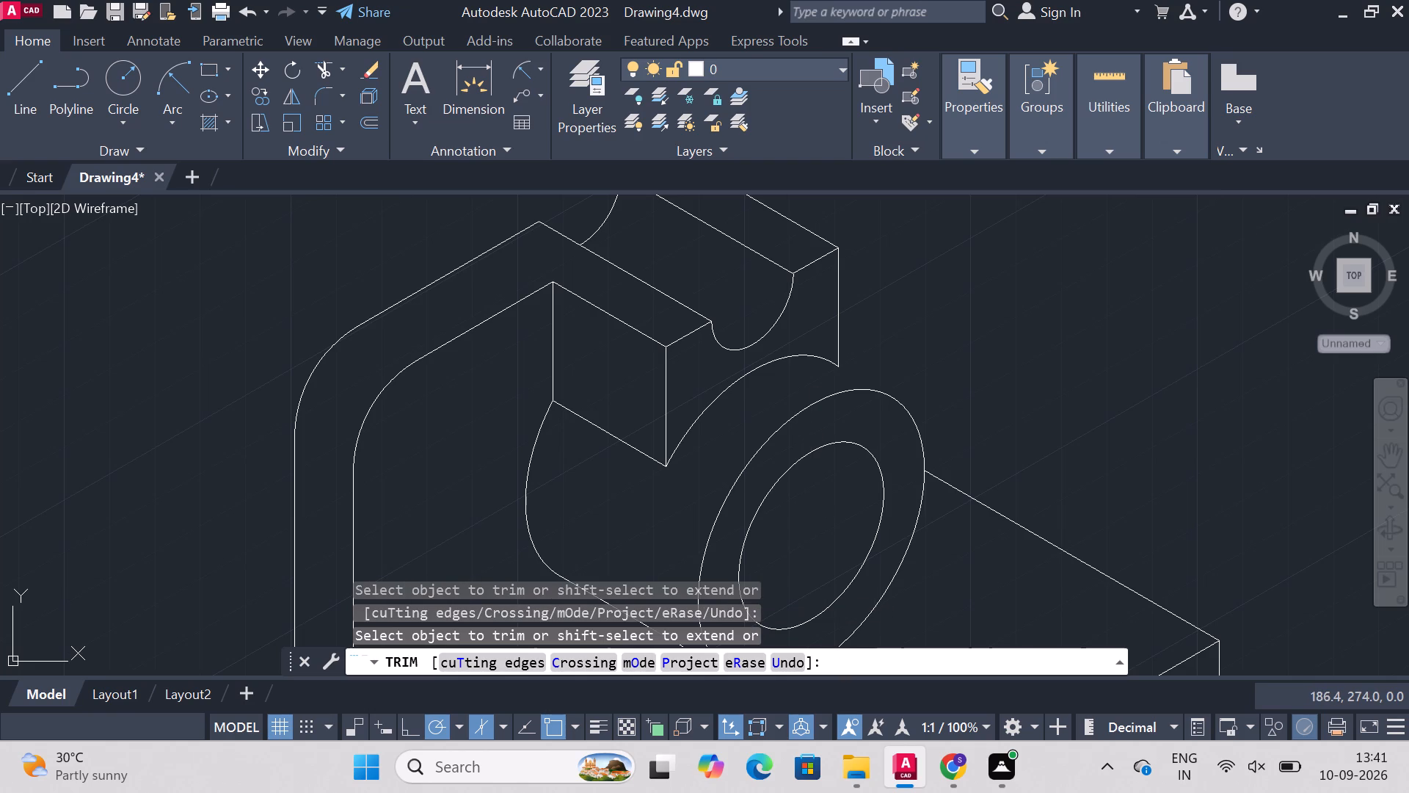
key(Escape)
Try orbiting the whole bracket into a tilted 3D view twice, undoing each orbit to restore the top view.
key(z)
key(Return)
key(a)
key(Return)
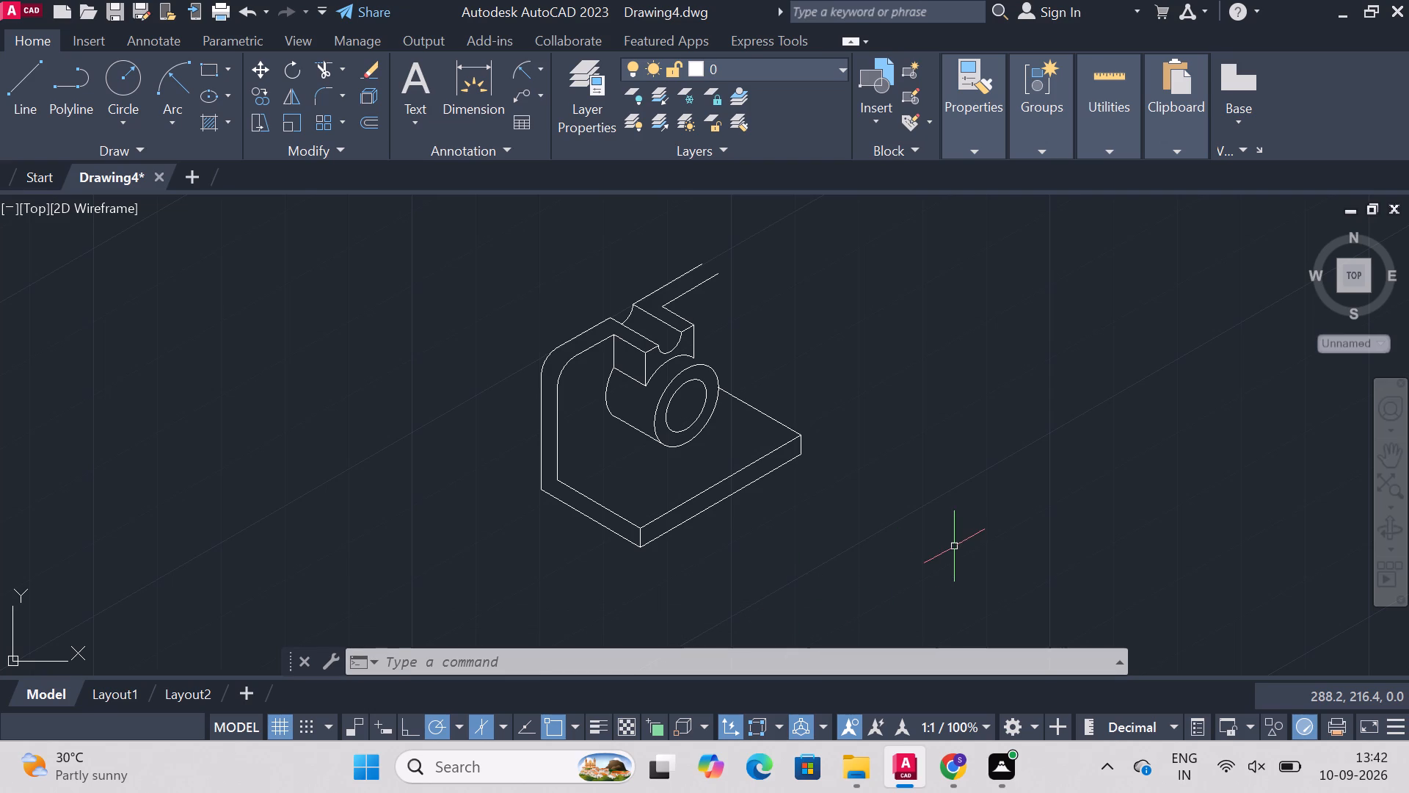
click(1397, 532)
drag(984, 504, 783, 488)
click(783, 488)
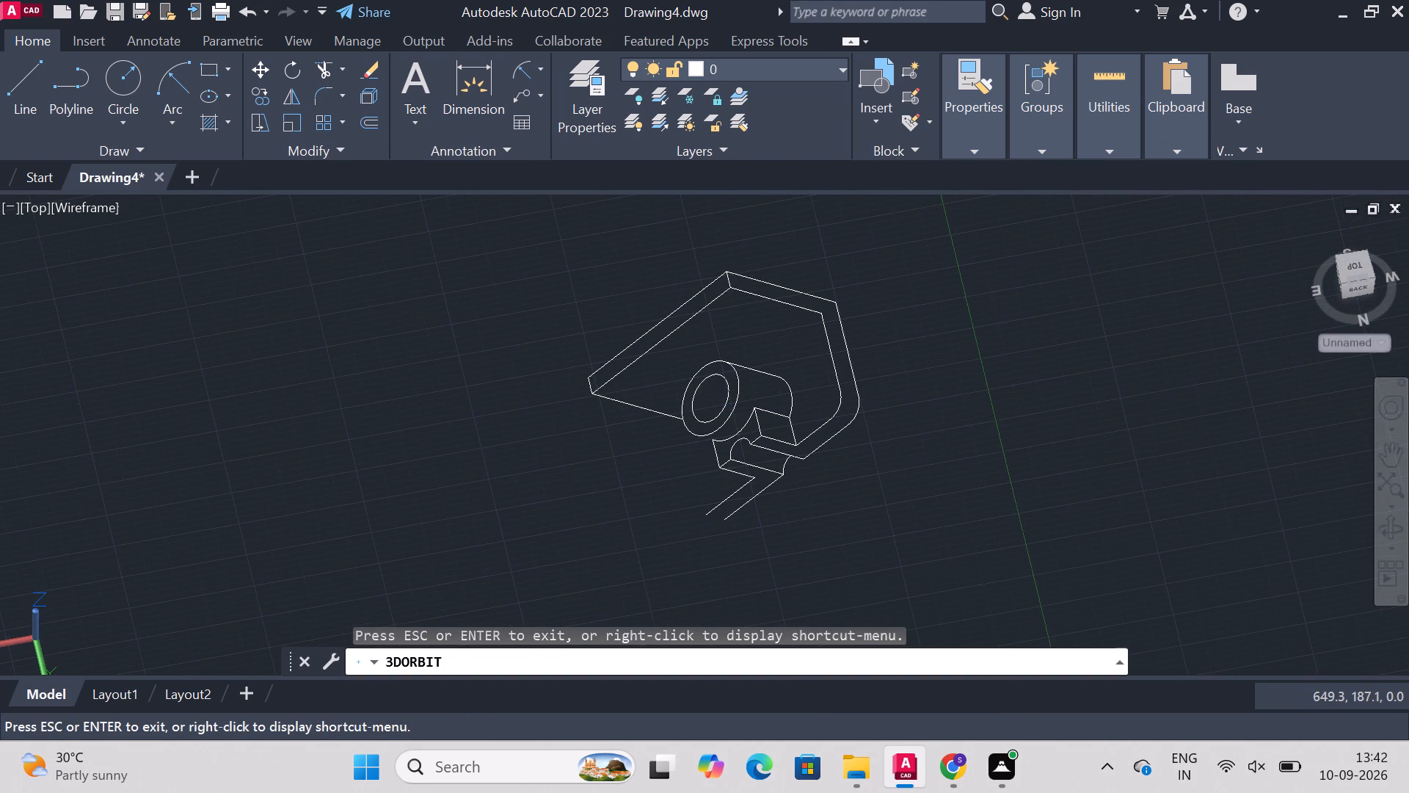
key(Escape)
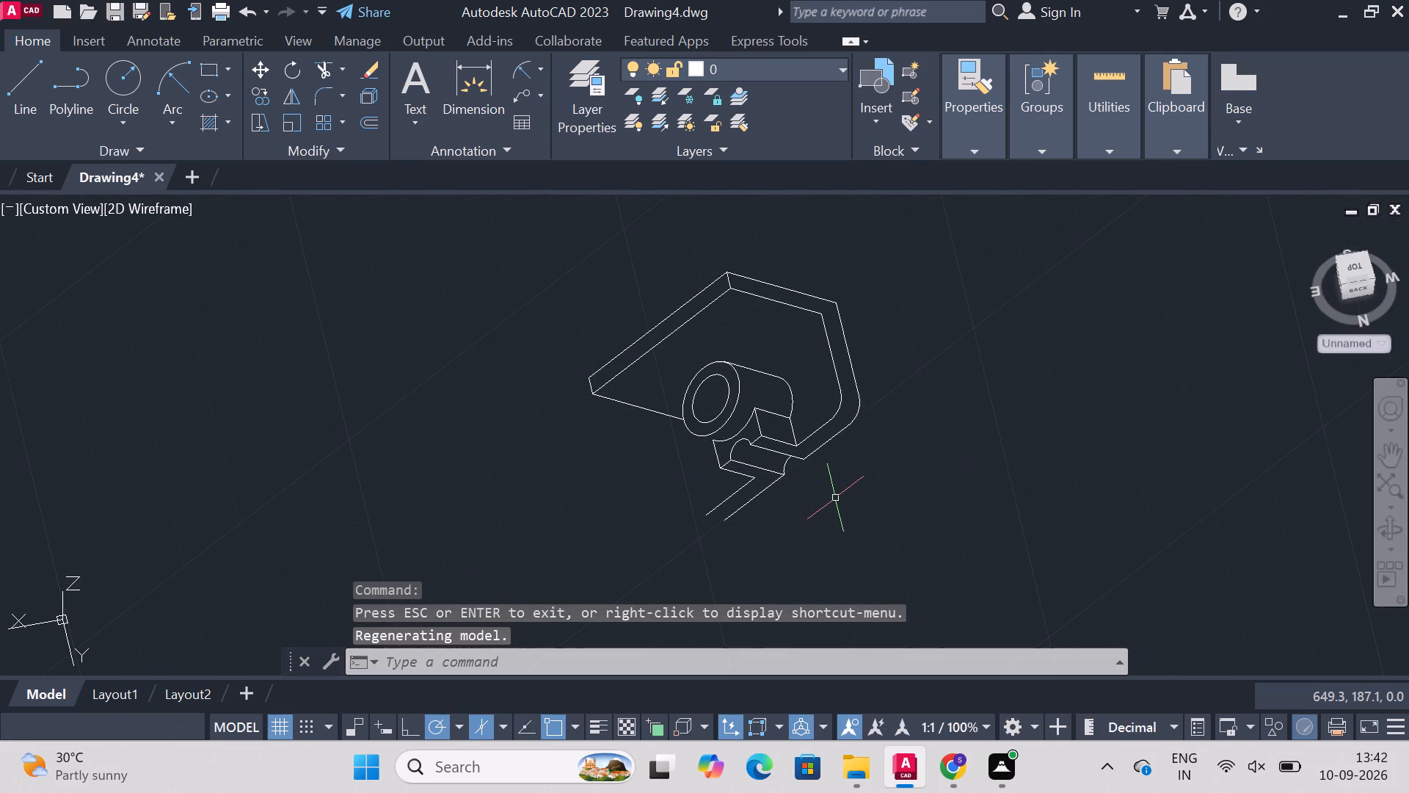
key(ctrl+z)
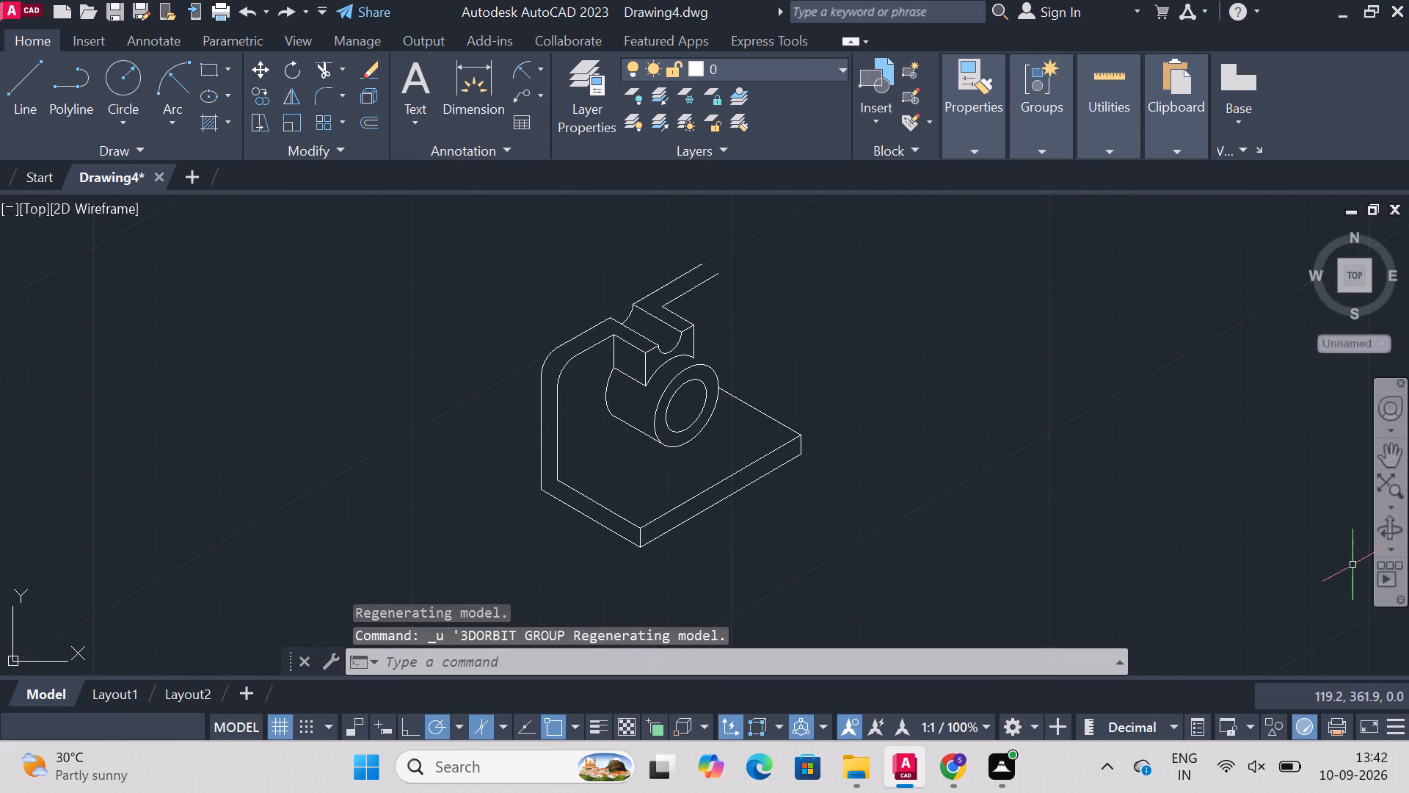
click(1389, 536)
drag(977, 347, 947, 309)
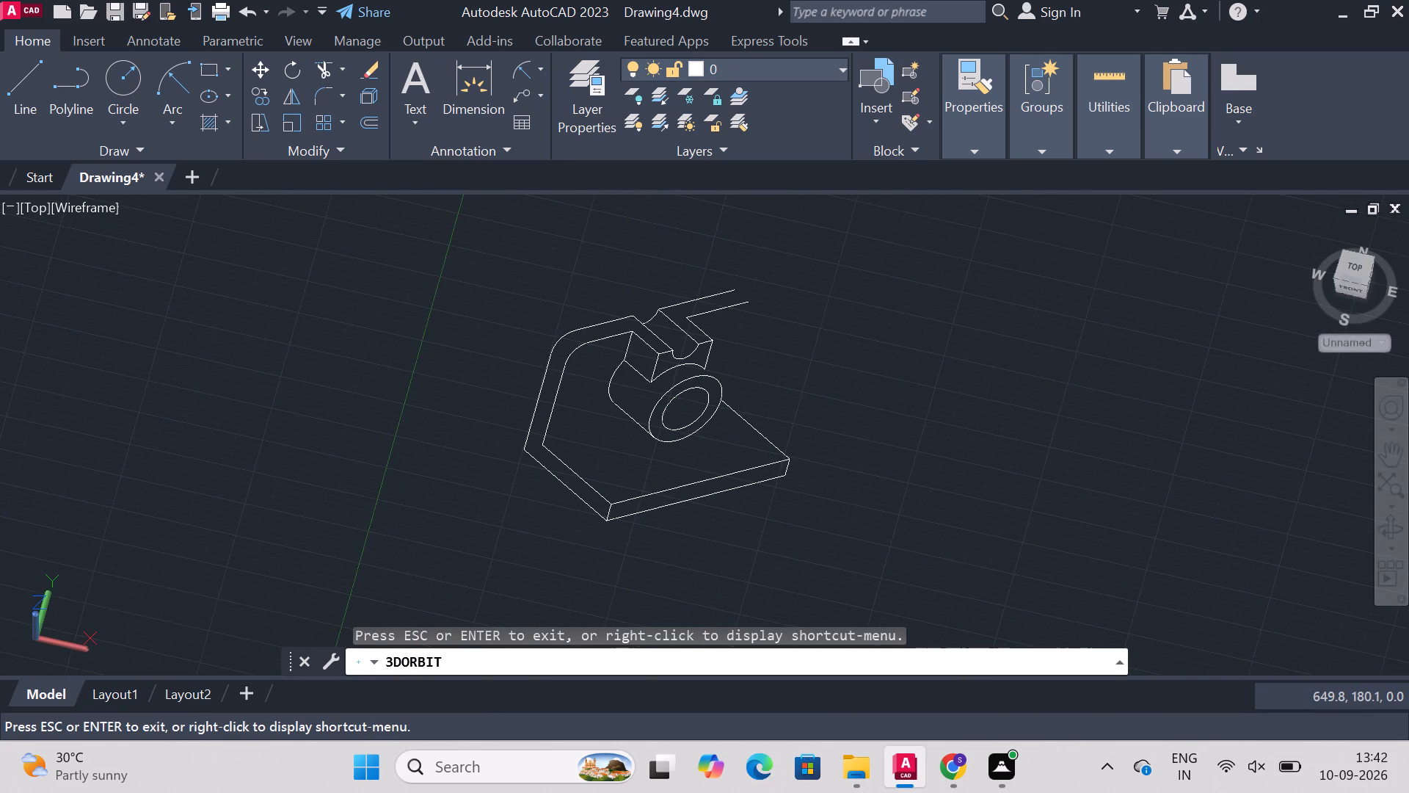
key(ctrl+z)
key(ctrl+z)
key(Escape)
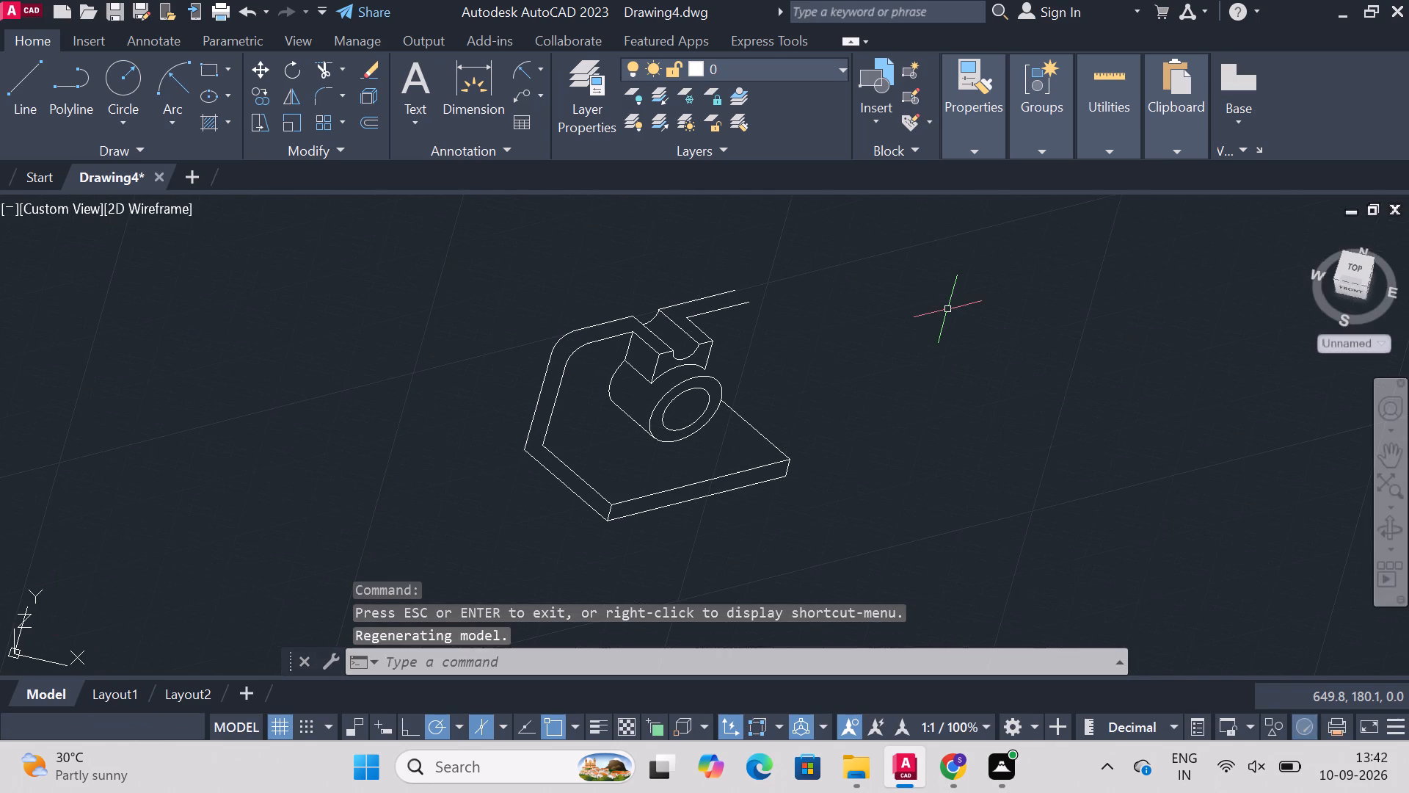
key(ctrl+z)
Draw a vertical line about 77 long from the open end of the upright wall's front top edge down to the base's edge beside the boss.
scroll(1027, 380, down, 1)
scroll(1027, 380, up, 1)
scroll(1027, 380, down, 1)
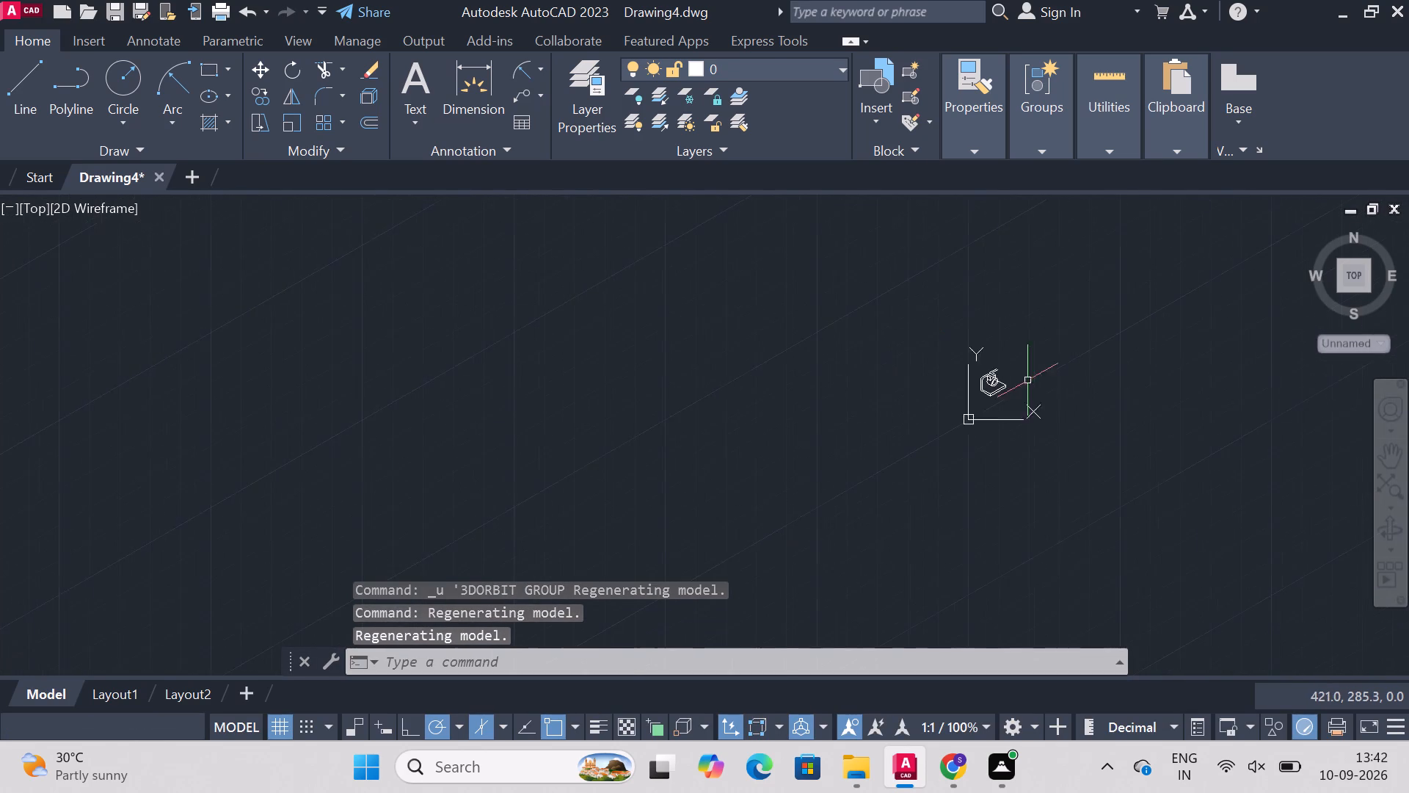
scroll(1027, 380, up, 1)
key(z)
key(Return)
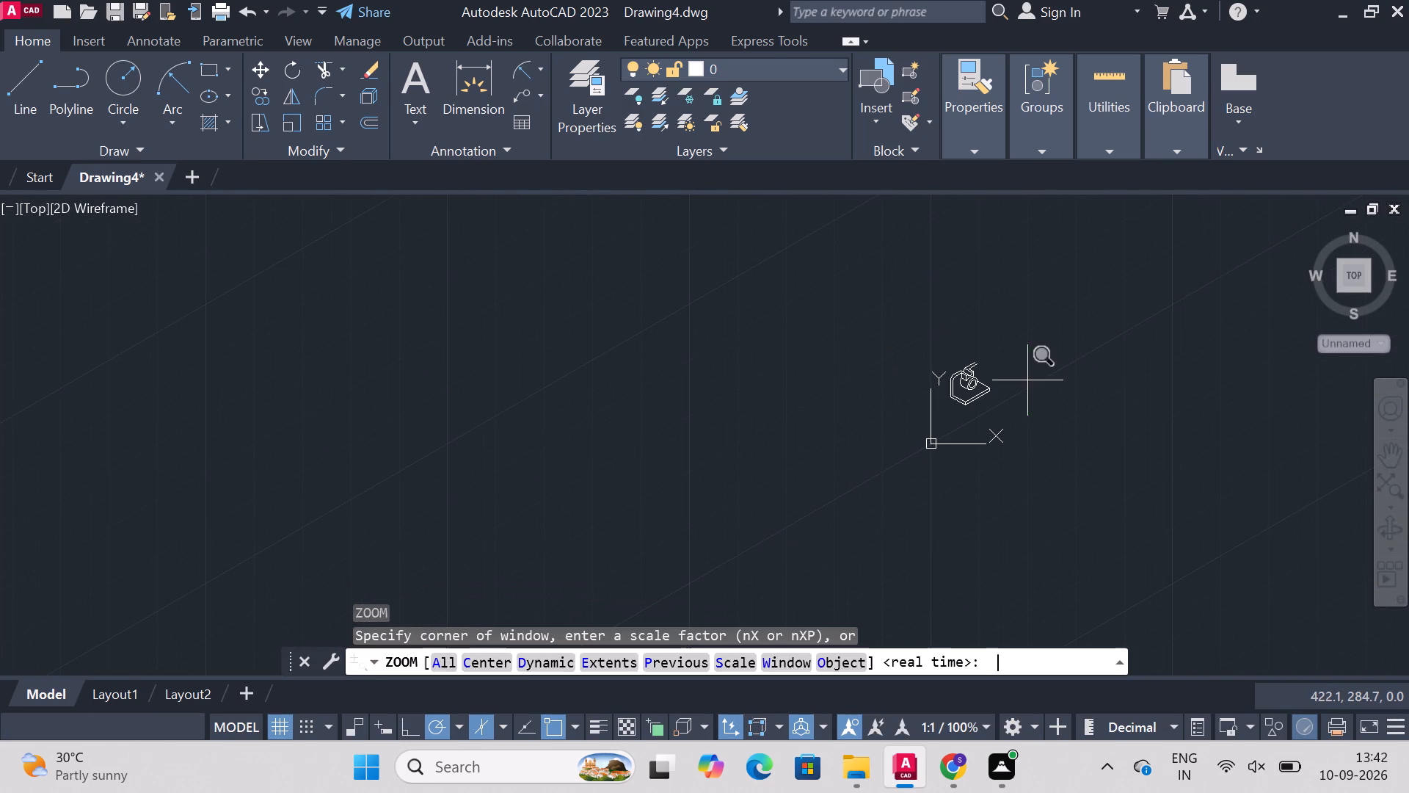
key(a)
key(Return)
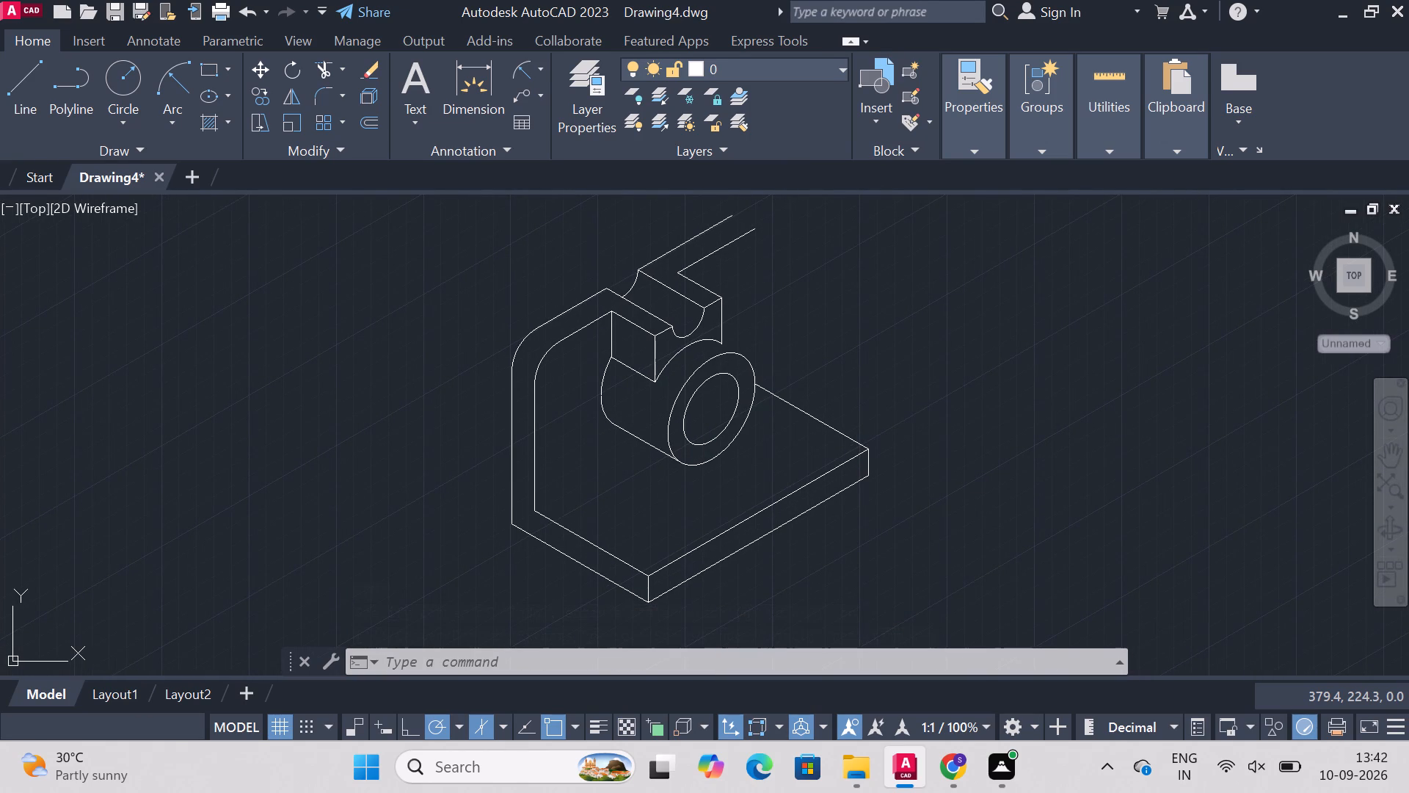
text(line)
key(Return)
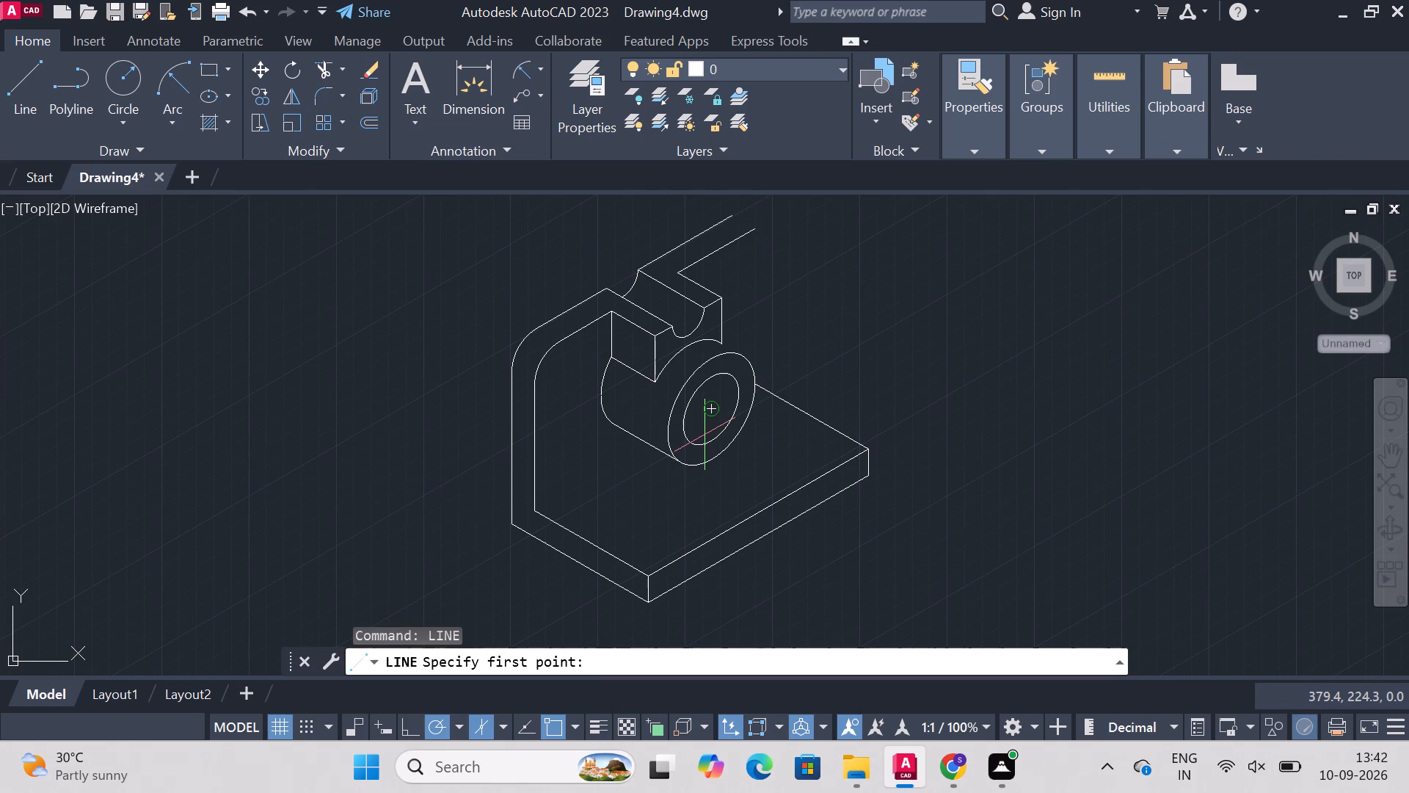
click(754, 229)
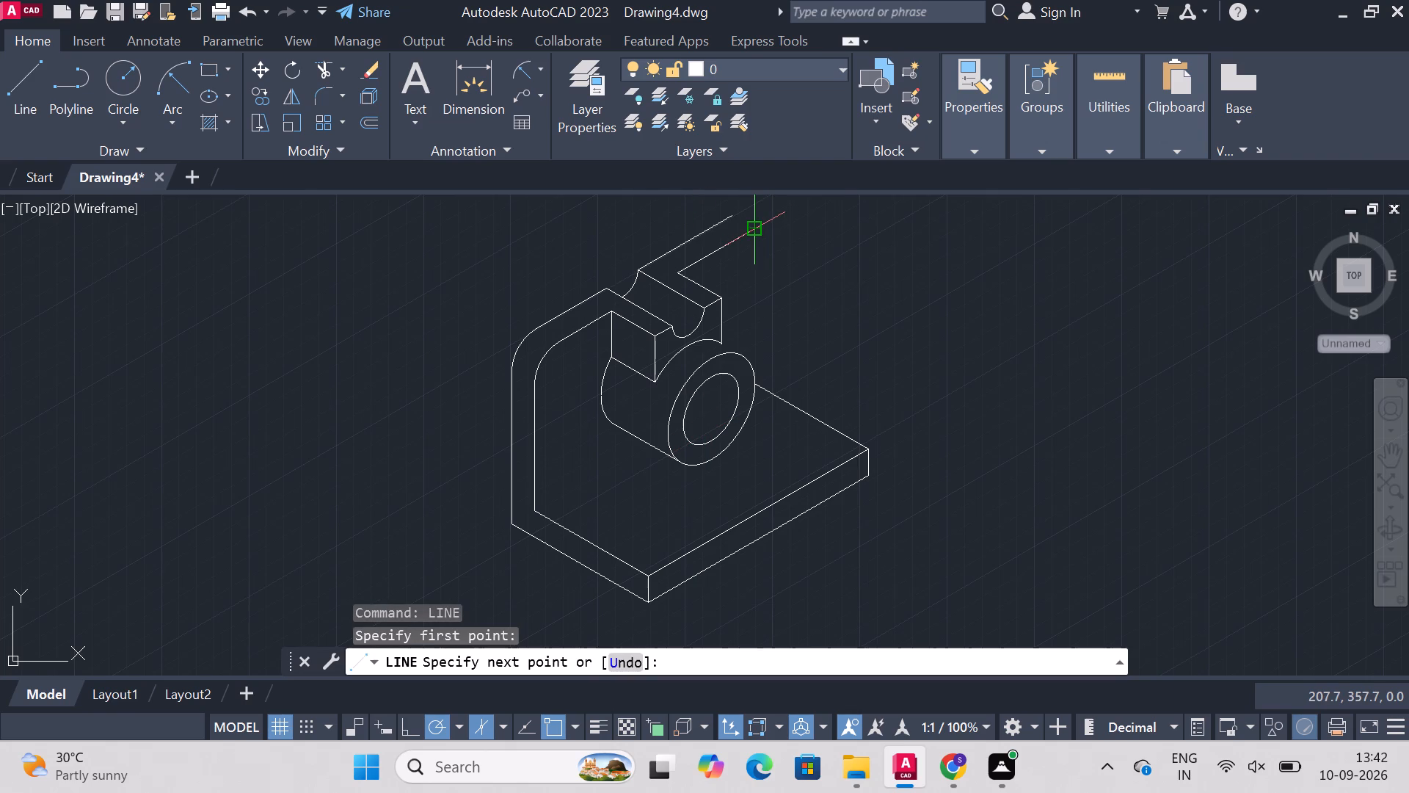
click(758, 384)
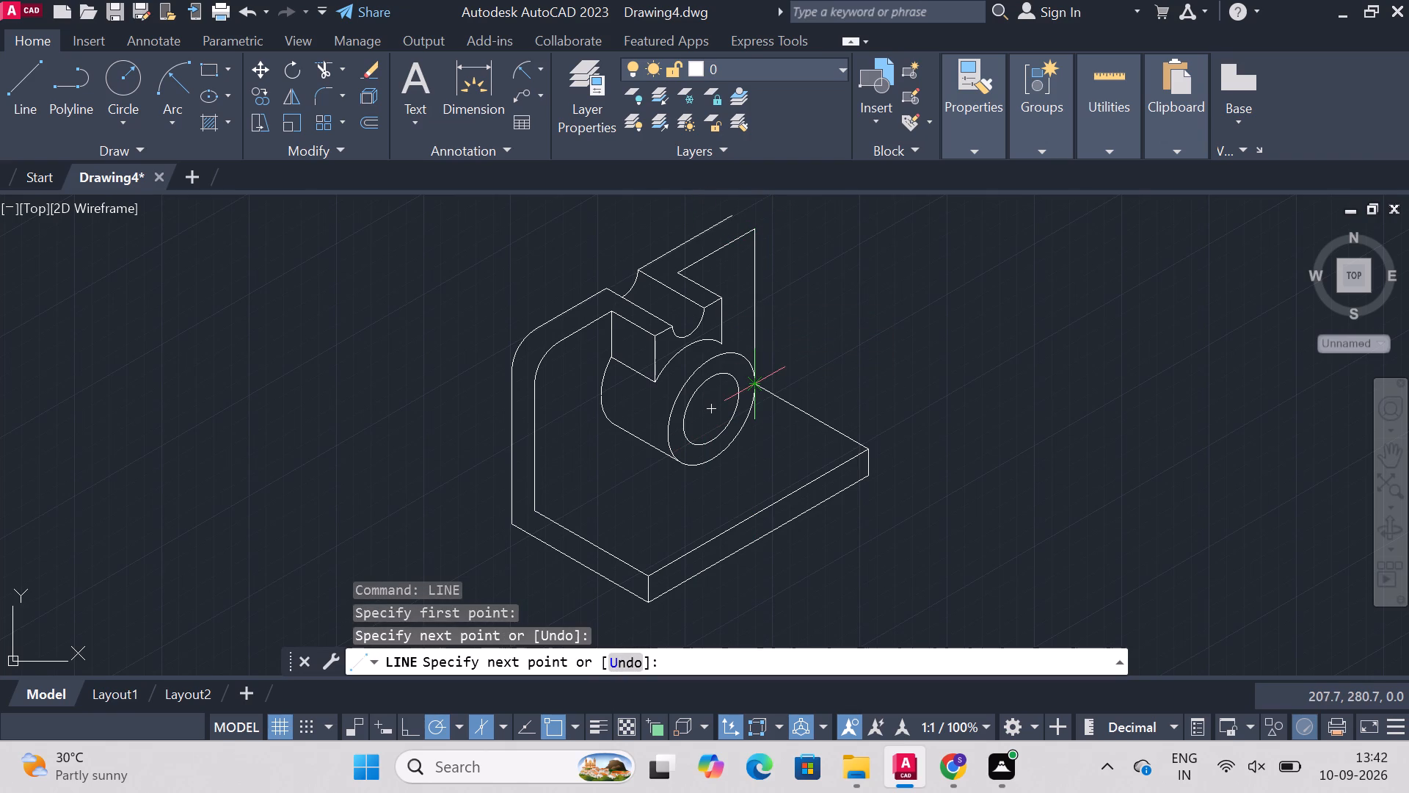
key(Escape)
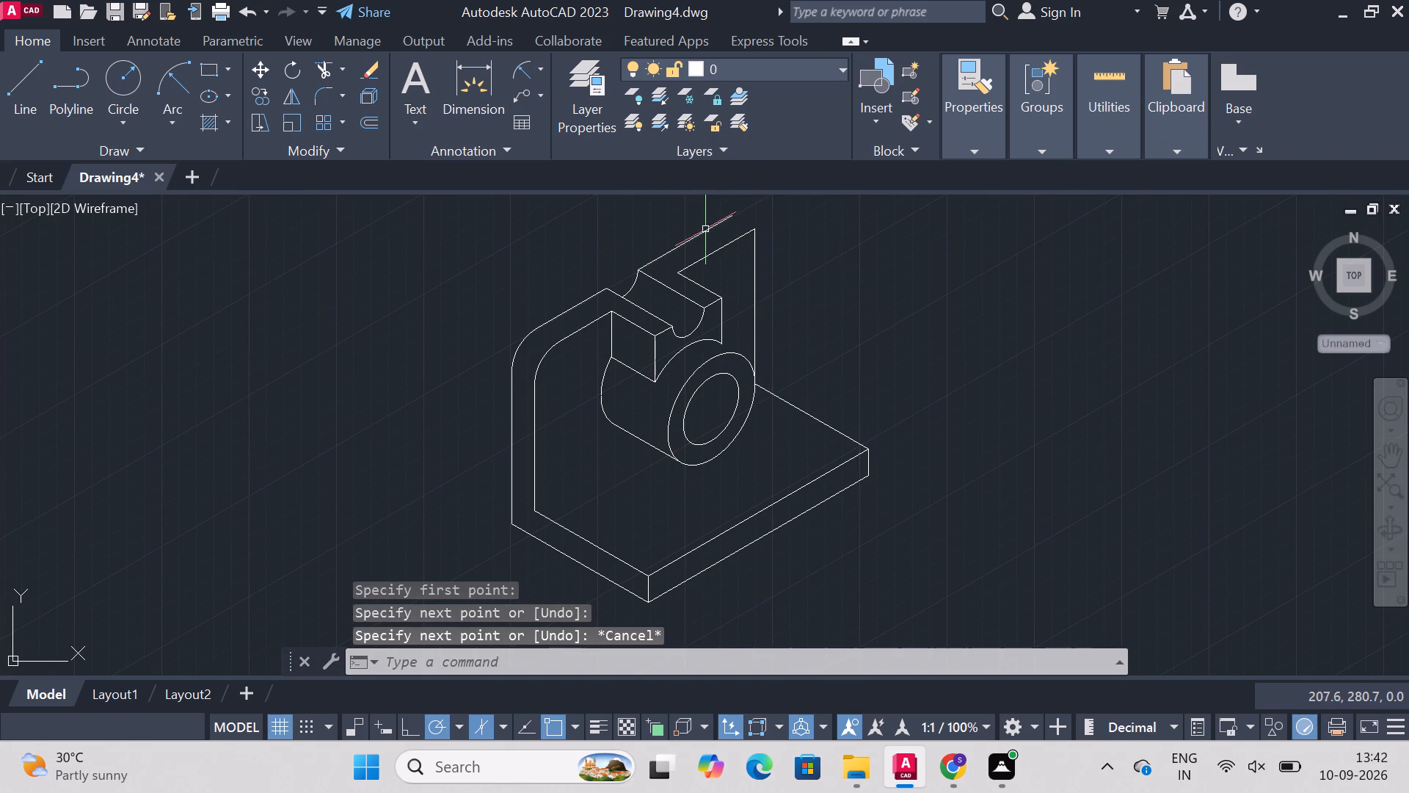
Draw a short vertical line from the open end of the wall's rear top edge down past the front top edge.
text(lin)
key(e)
key(Return)
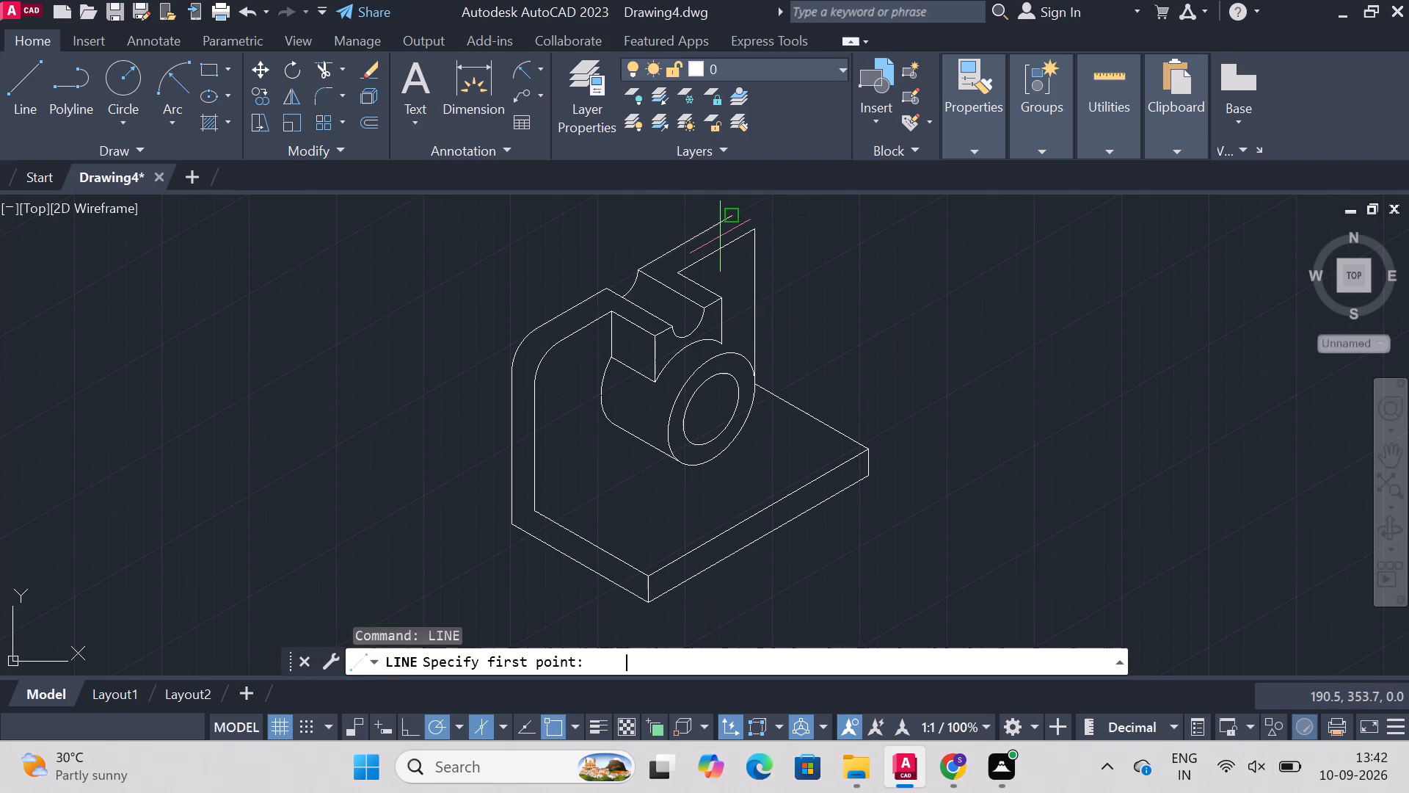
click(734, 217)
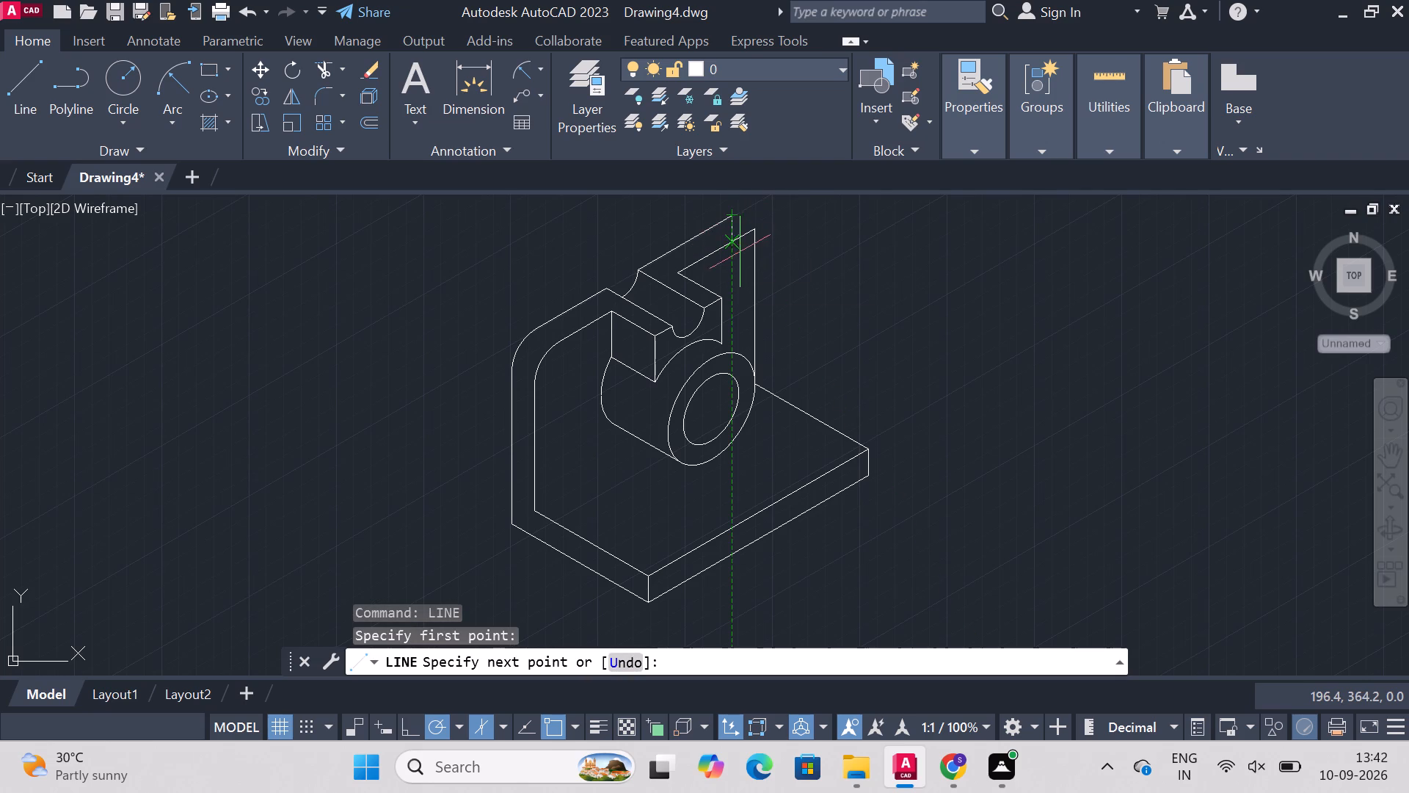
click(738, 265)
key(Escape)
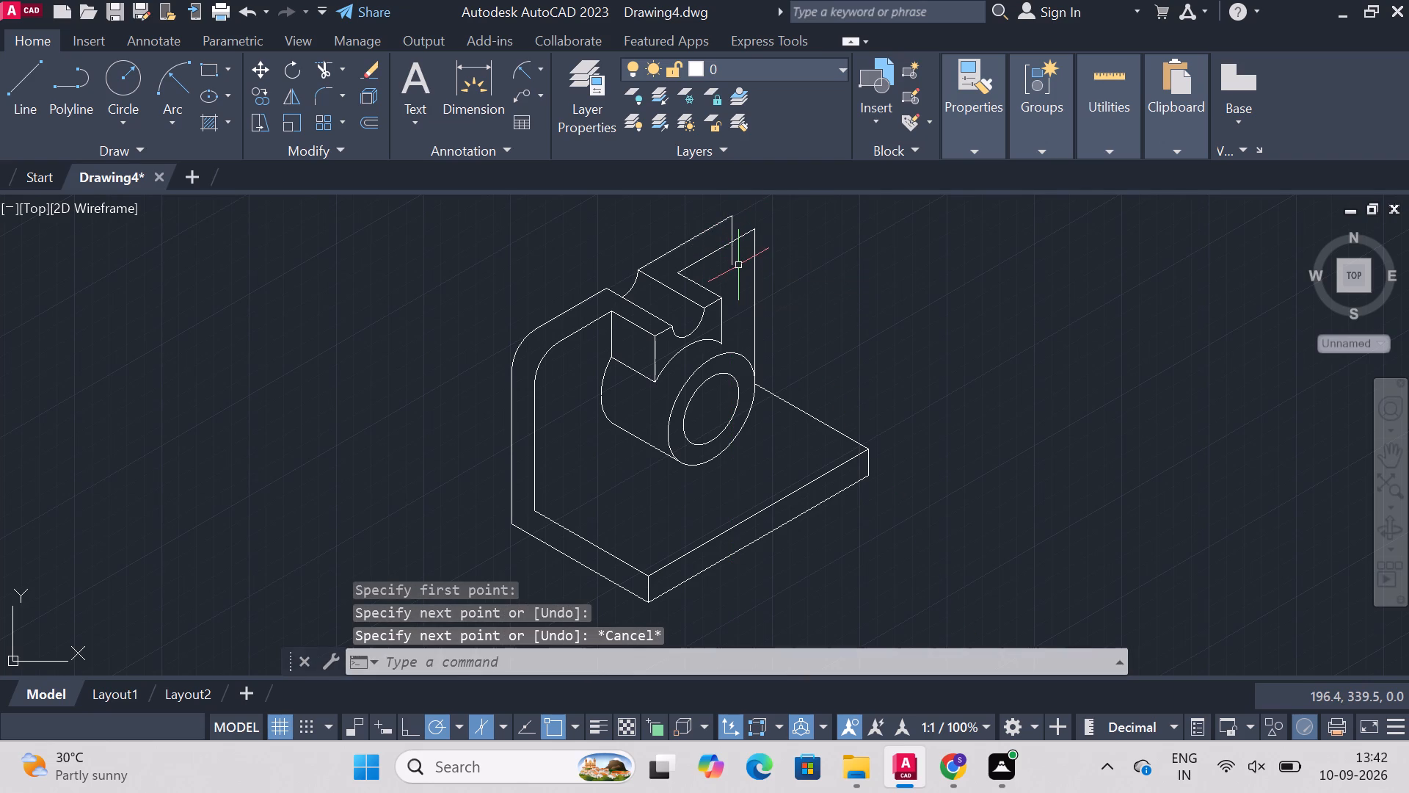
Trim the part of the short vertical line that extends below the wall's front top edge.
text(trim)
key(Return)
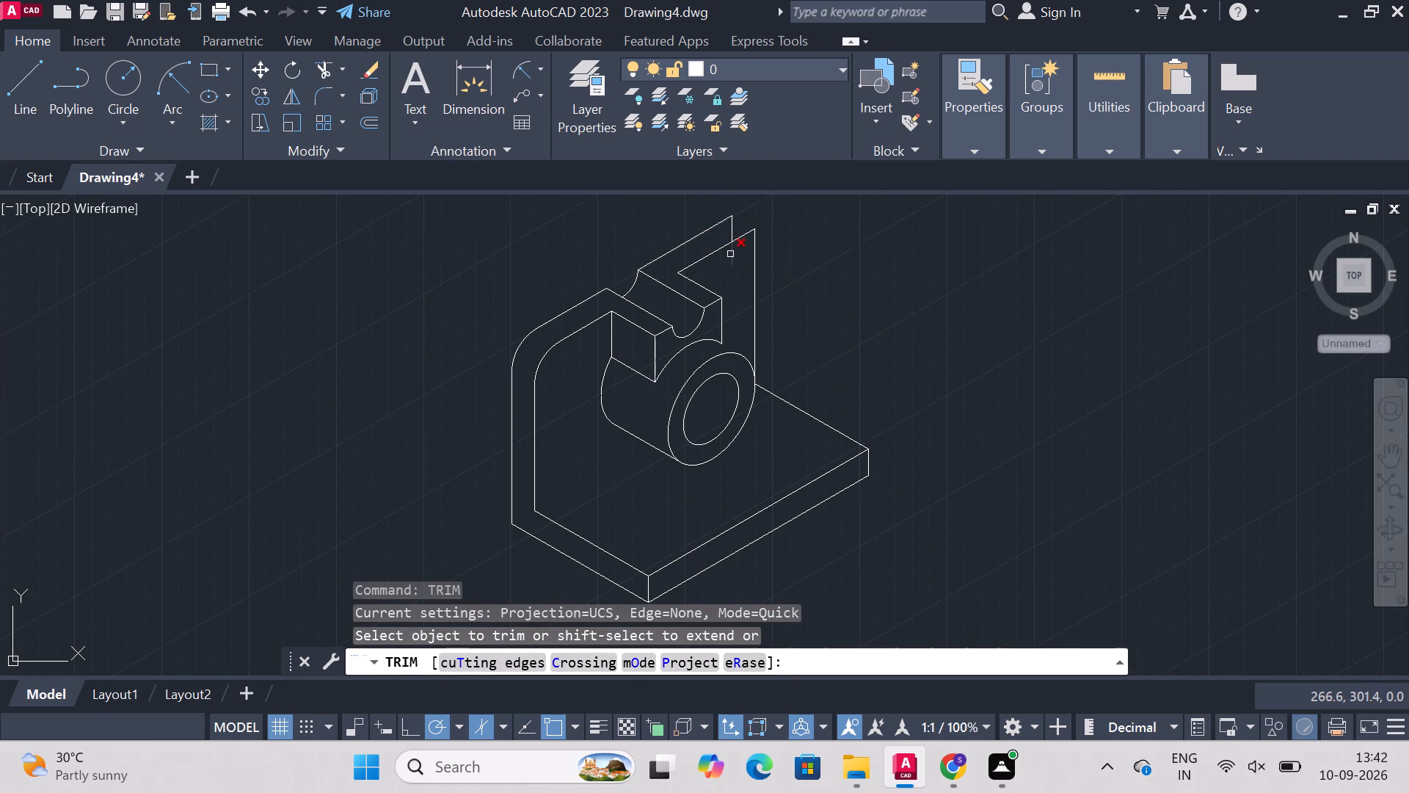
click(731, 254)
key(Escape)
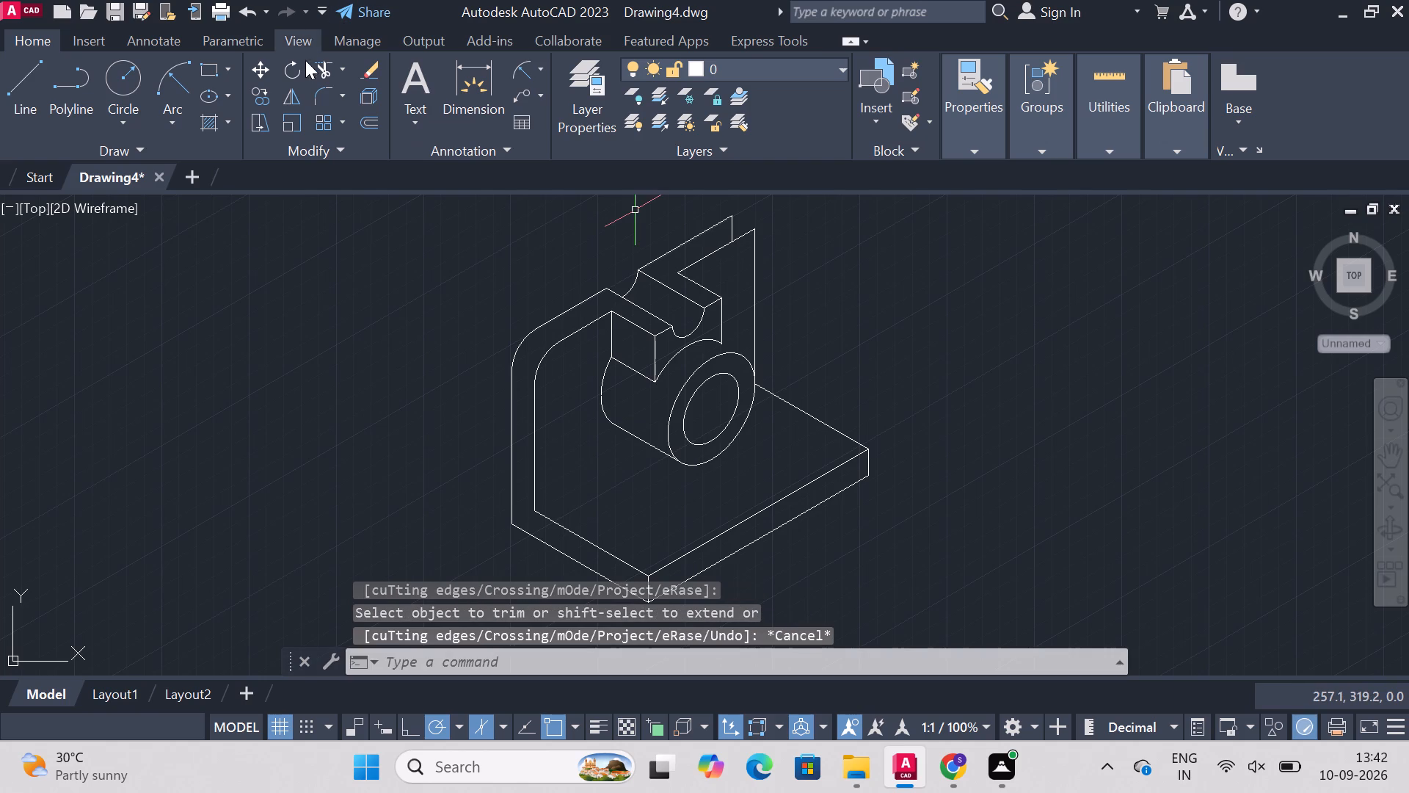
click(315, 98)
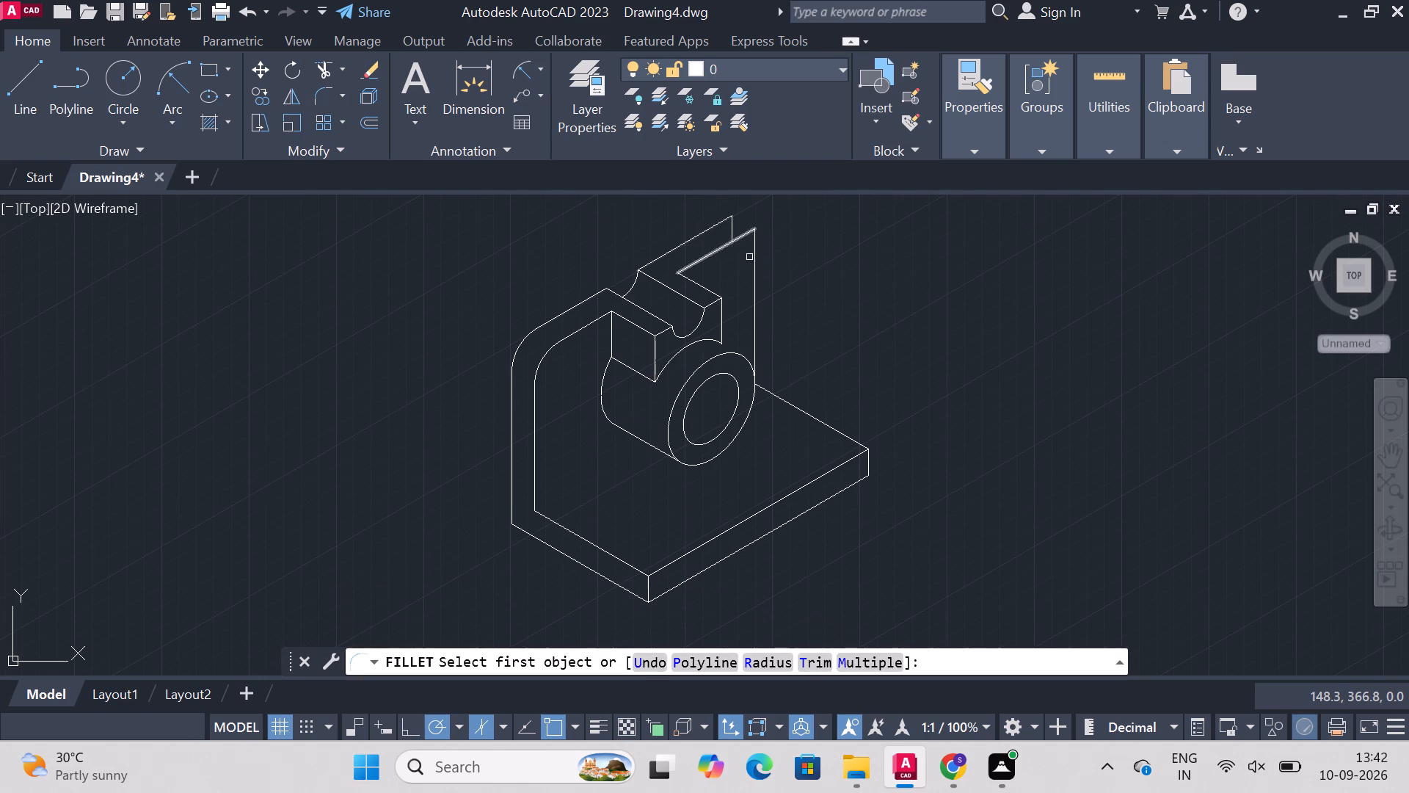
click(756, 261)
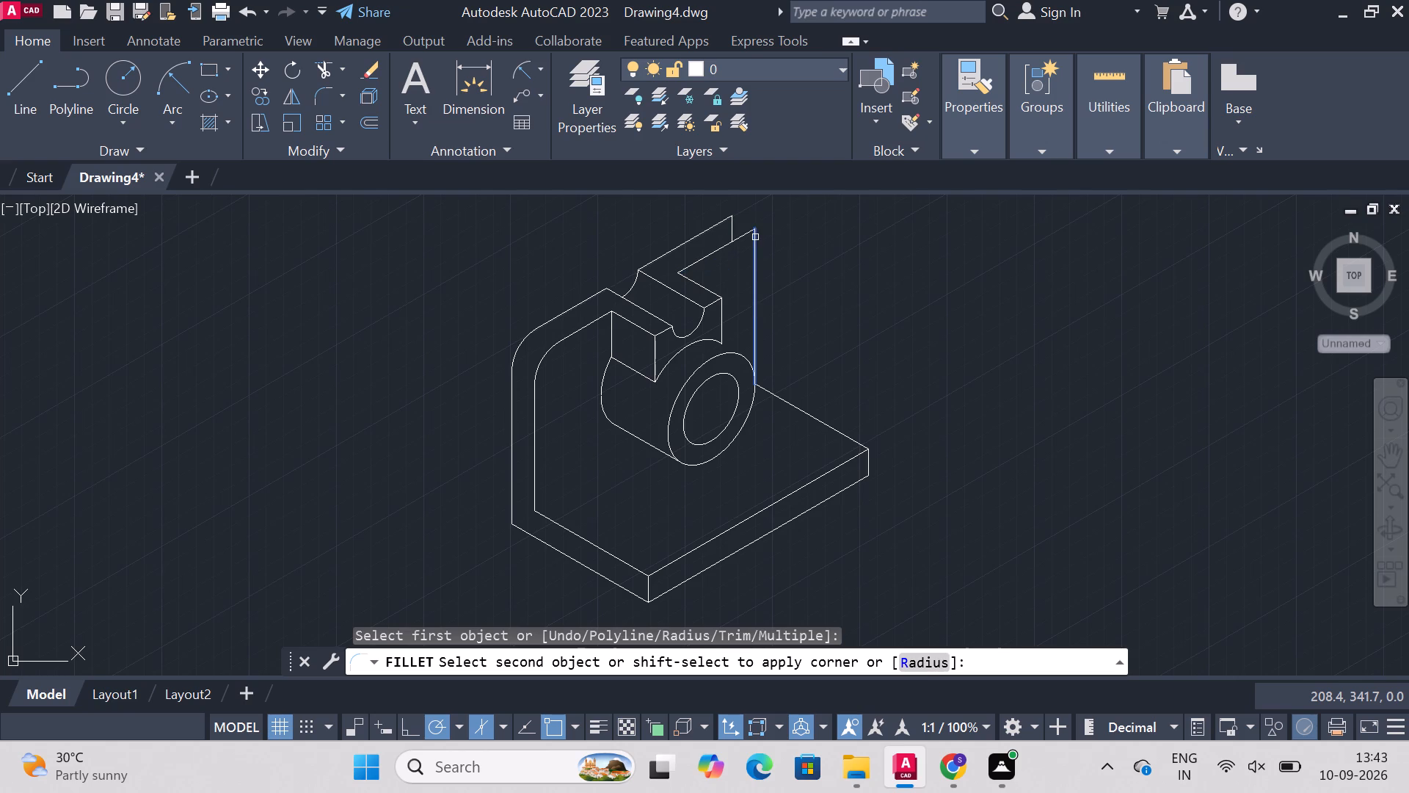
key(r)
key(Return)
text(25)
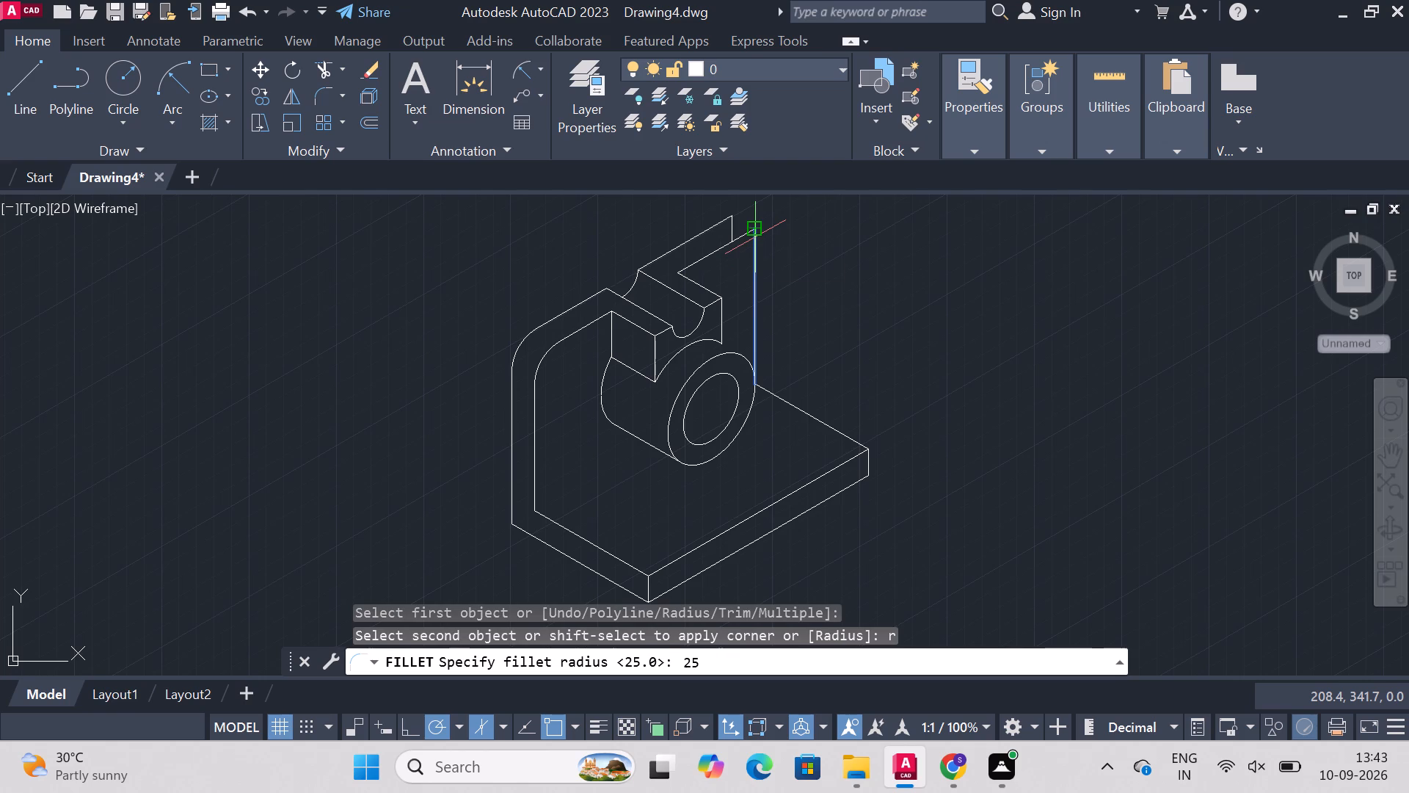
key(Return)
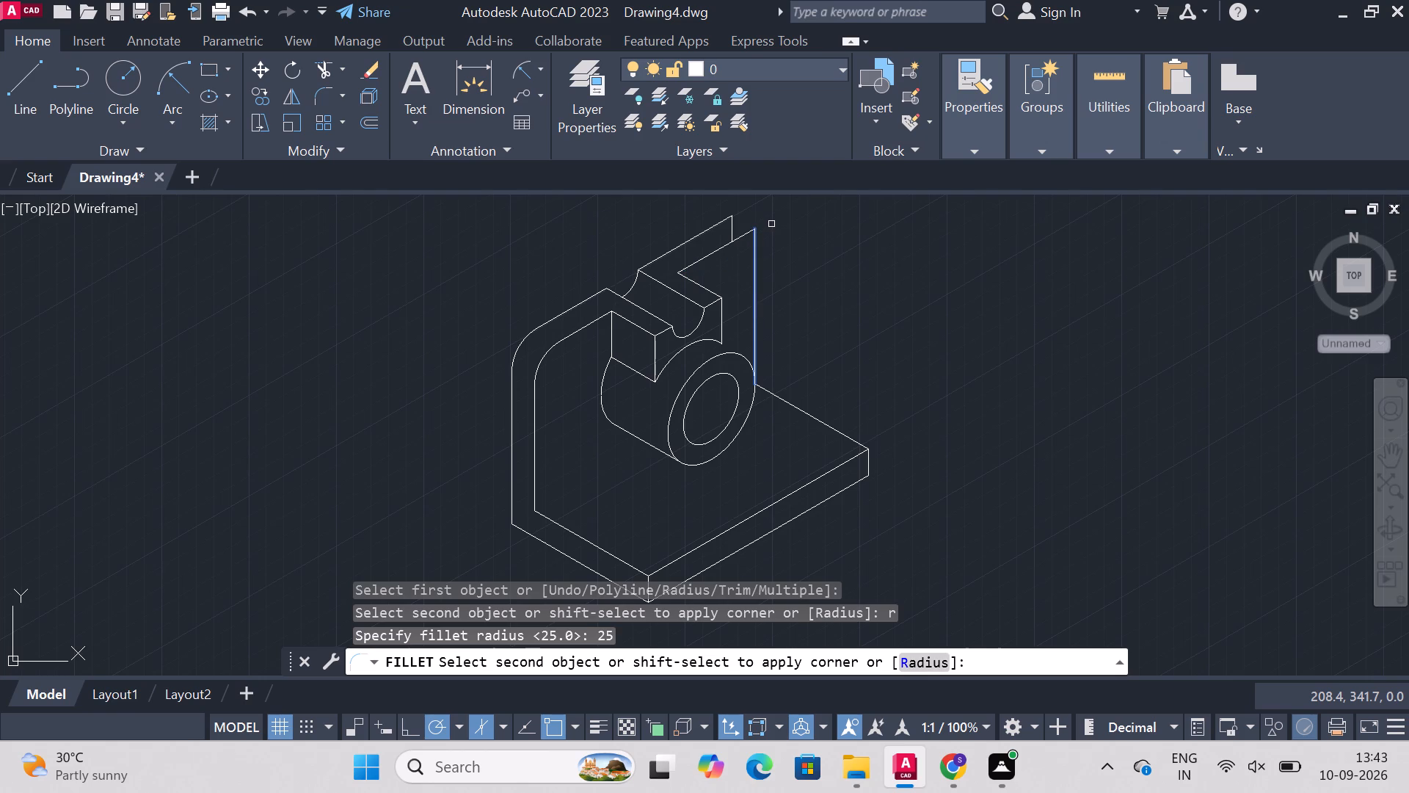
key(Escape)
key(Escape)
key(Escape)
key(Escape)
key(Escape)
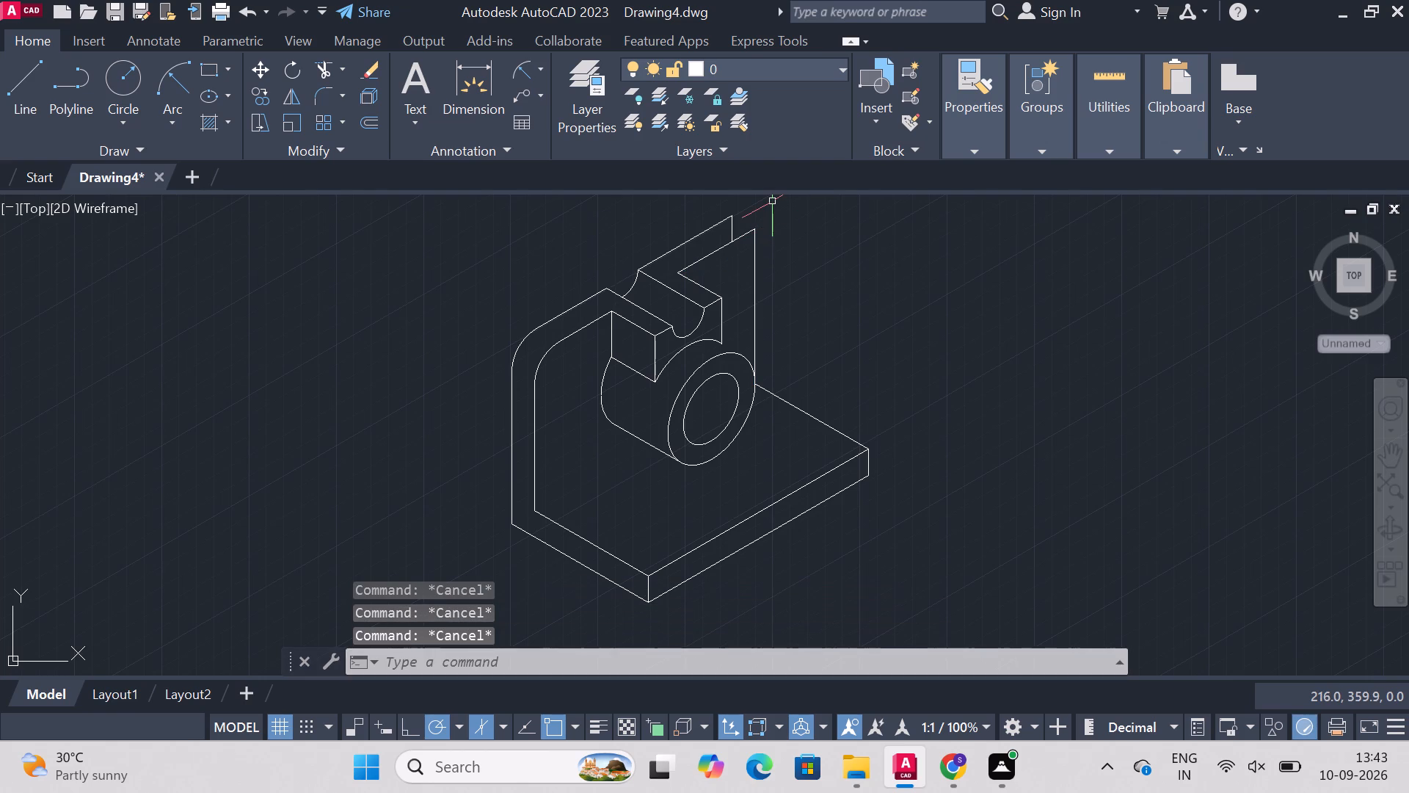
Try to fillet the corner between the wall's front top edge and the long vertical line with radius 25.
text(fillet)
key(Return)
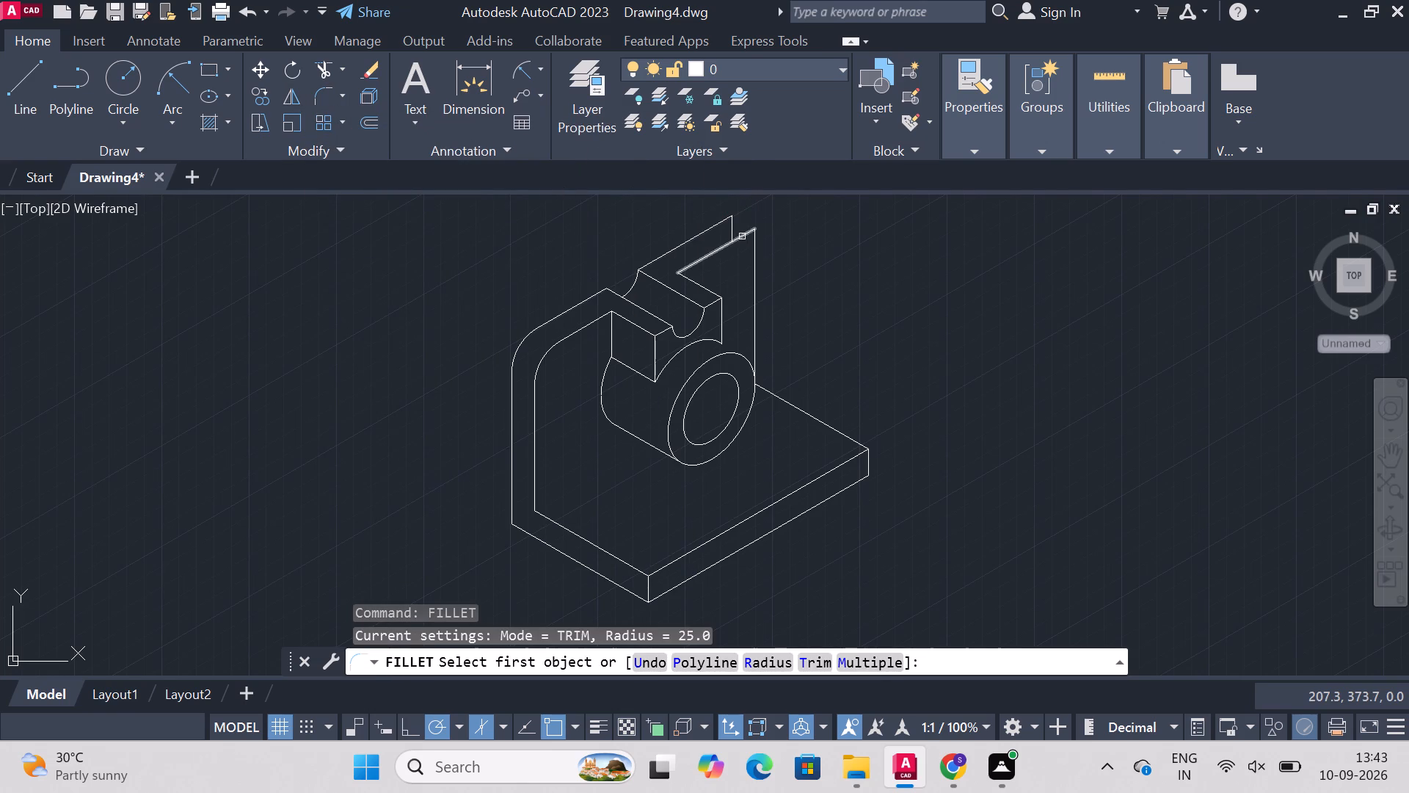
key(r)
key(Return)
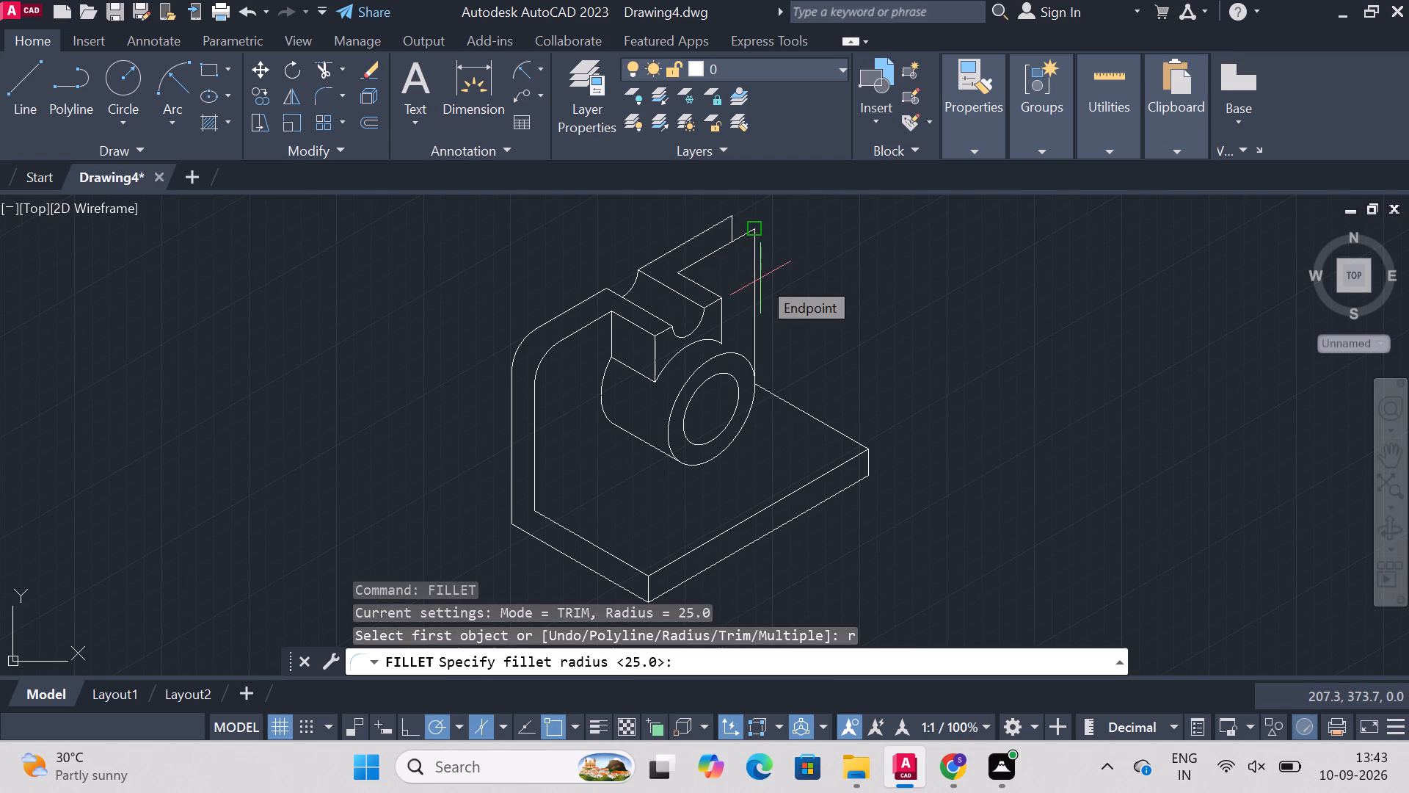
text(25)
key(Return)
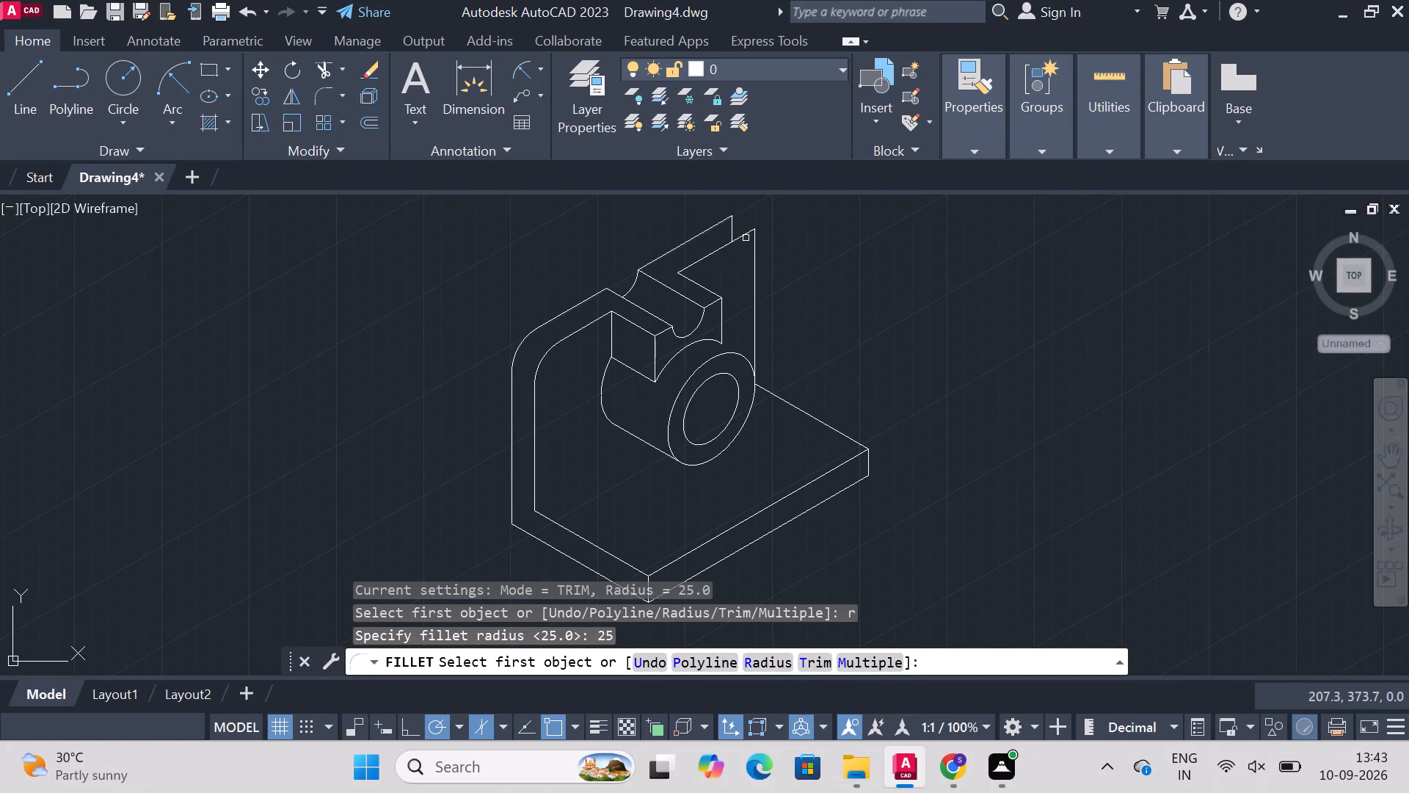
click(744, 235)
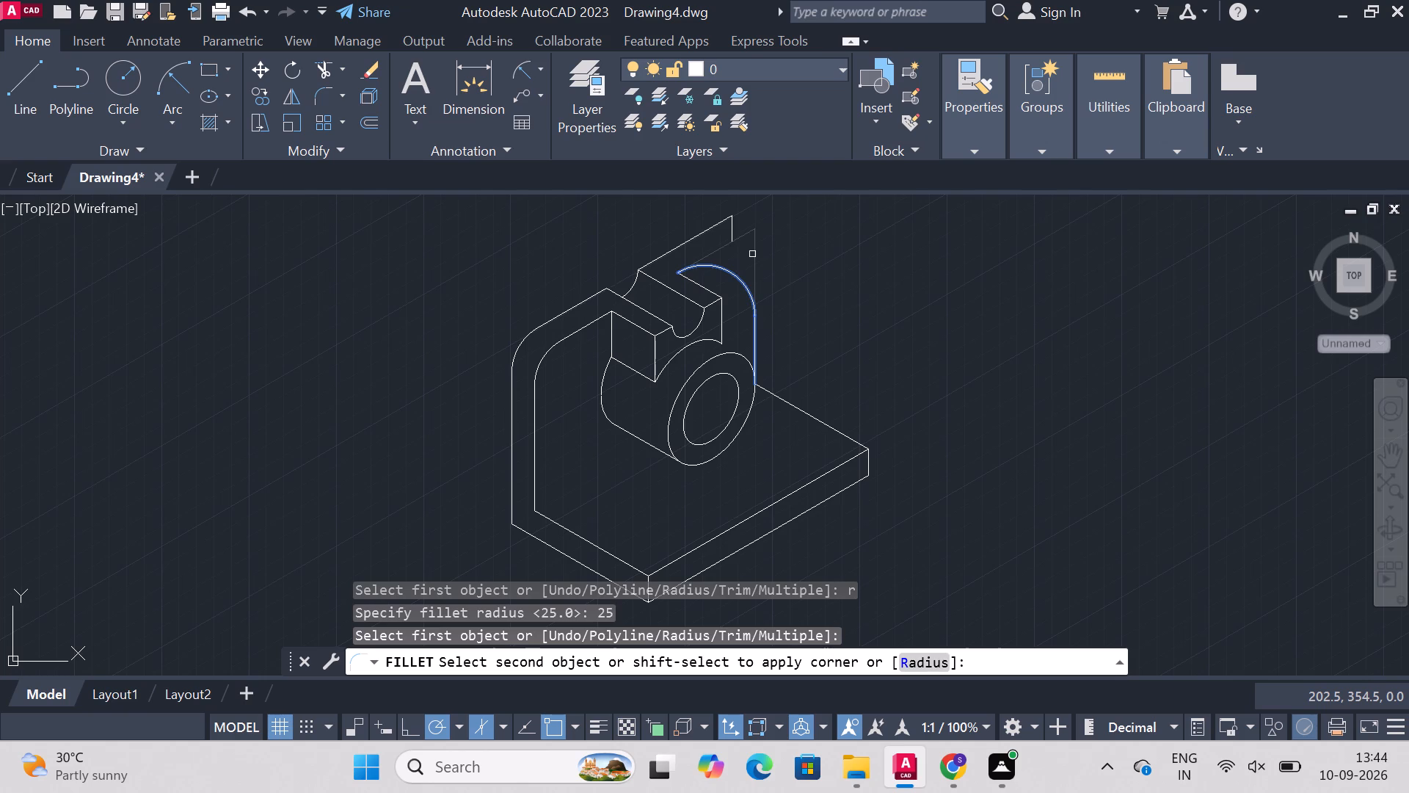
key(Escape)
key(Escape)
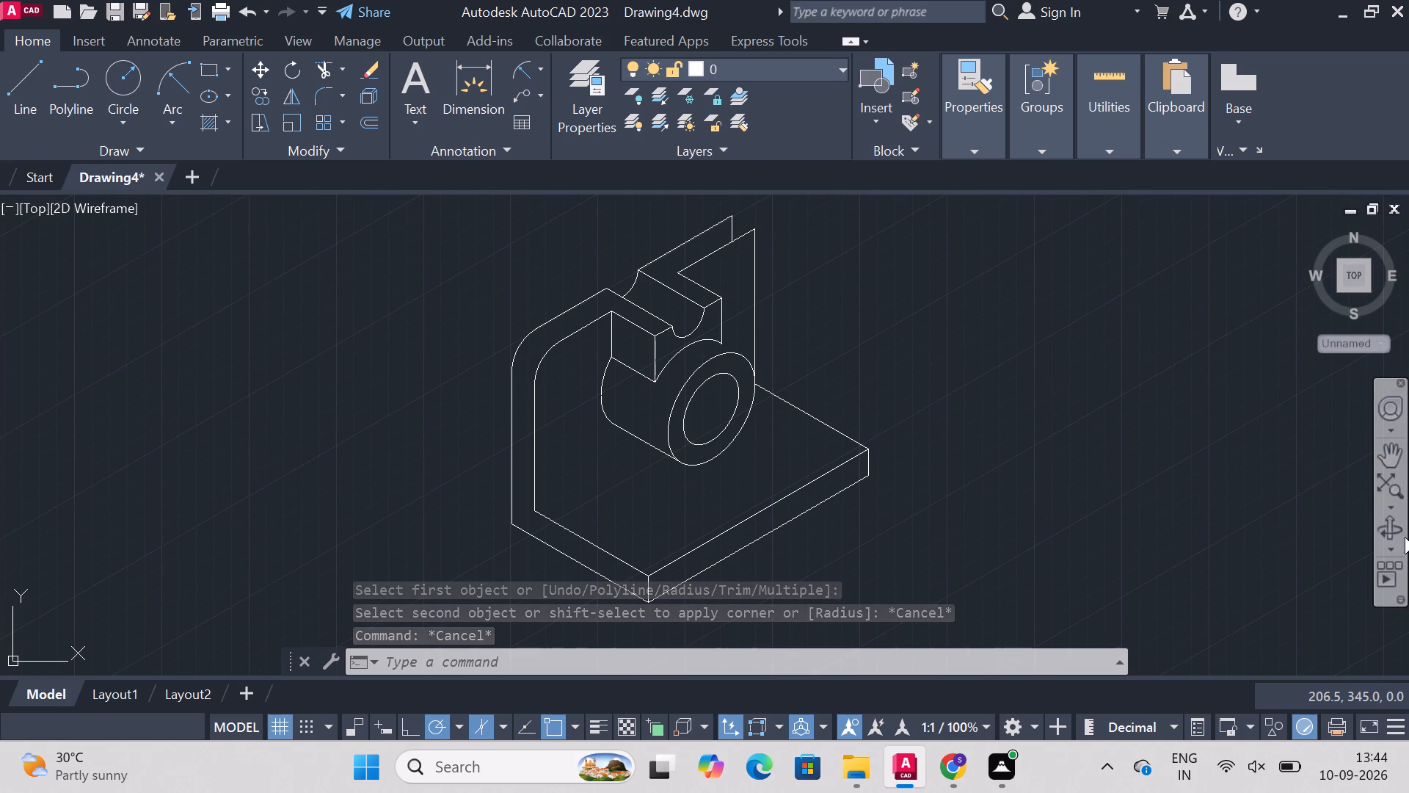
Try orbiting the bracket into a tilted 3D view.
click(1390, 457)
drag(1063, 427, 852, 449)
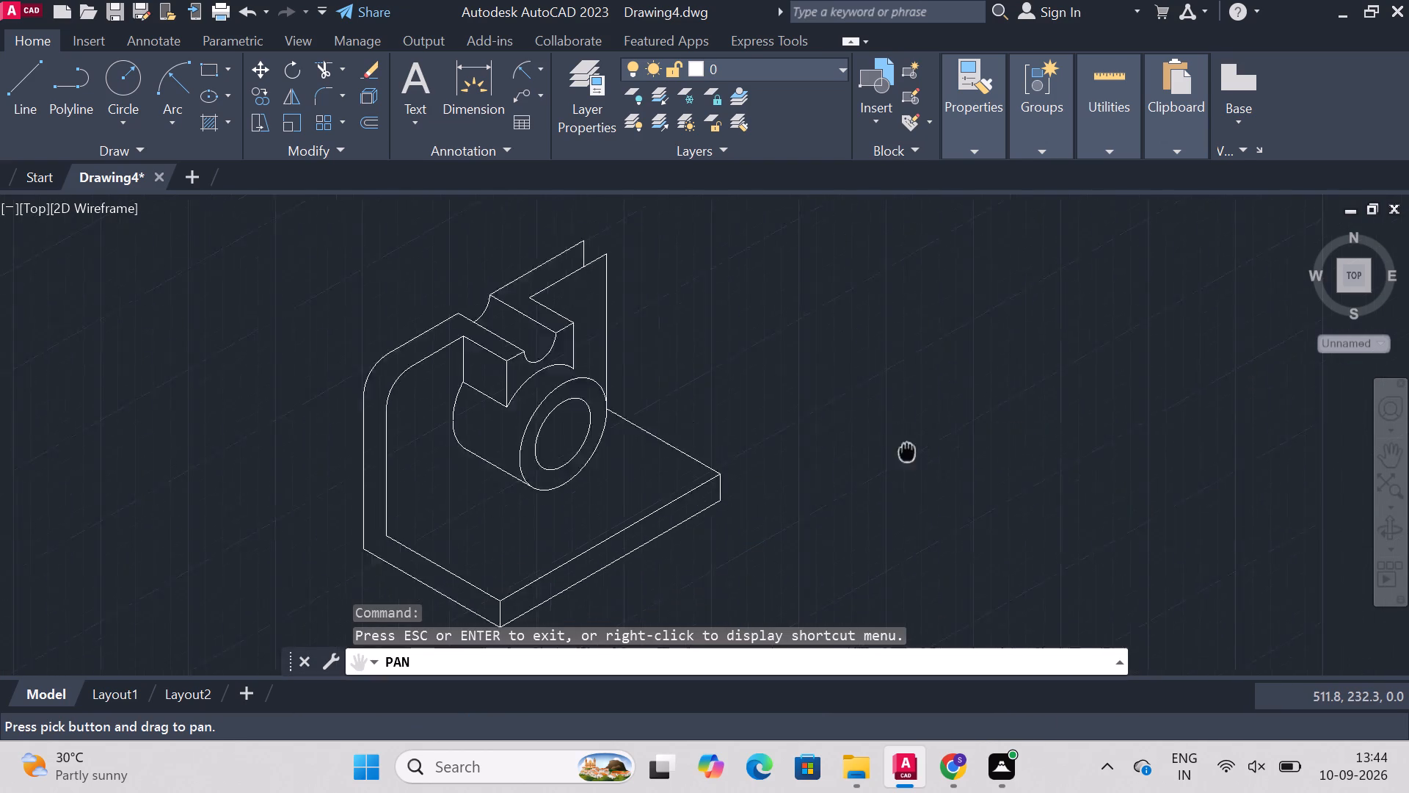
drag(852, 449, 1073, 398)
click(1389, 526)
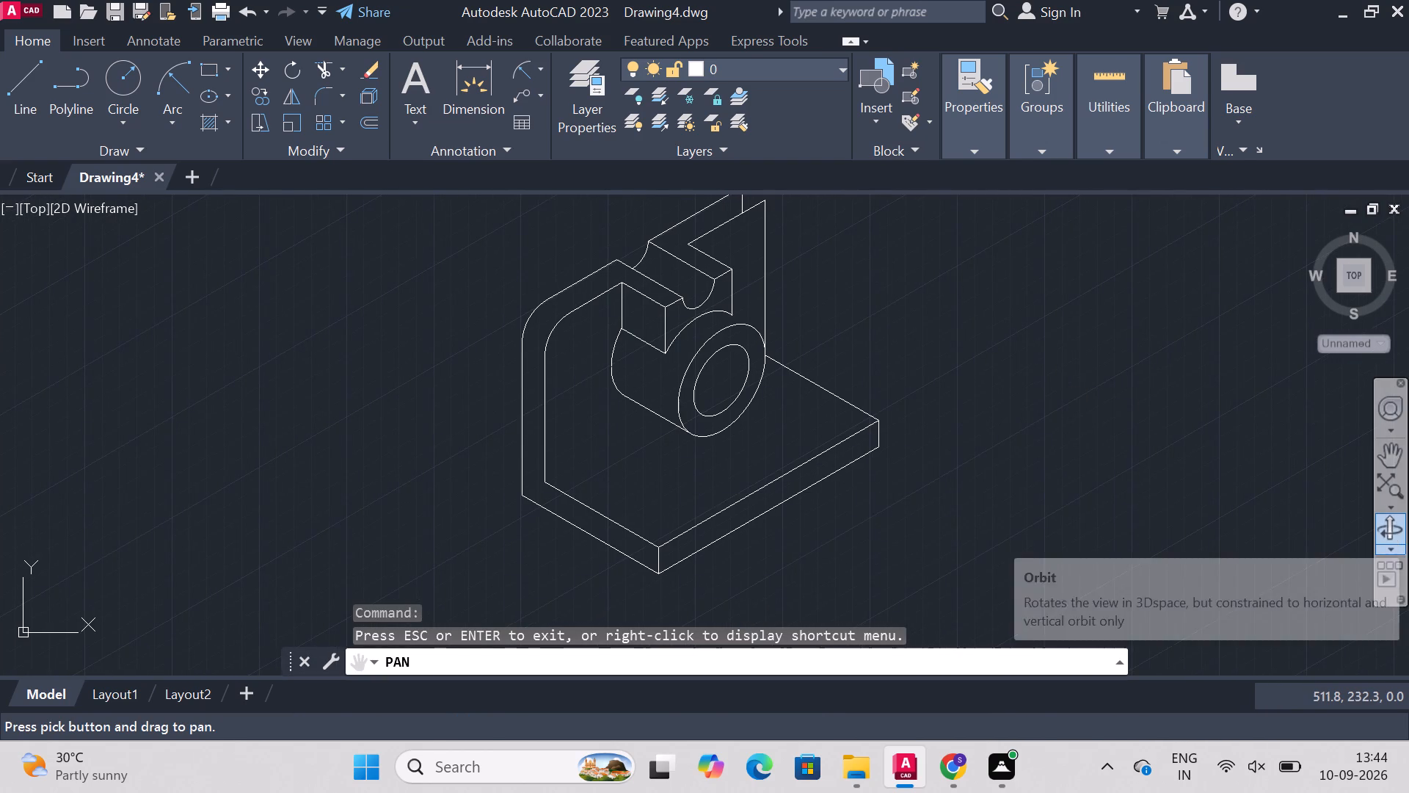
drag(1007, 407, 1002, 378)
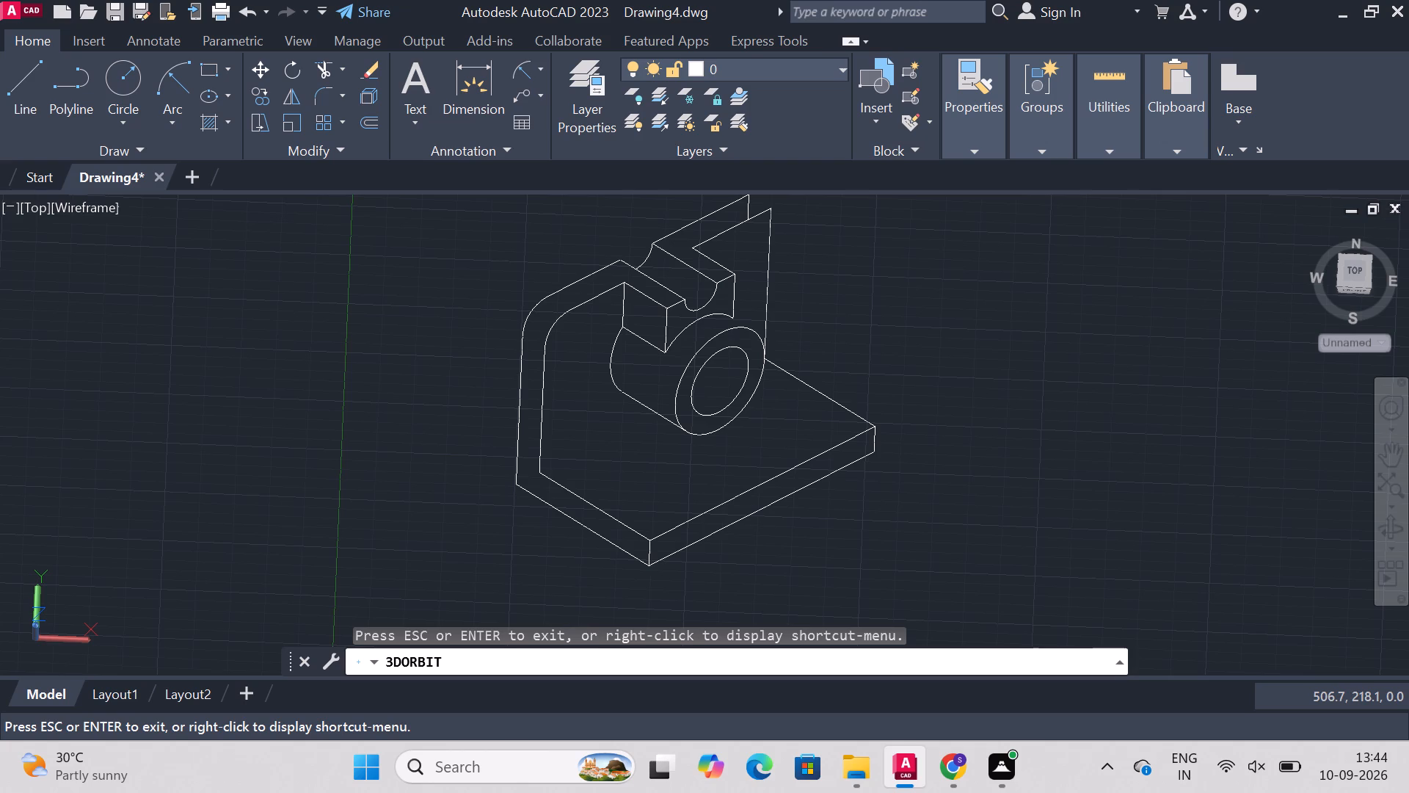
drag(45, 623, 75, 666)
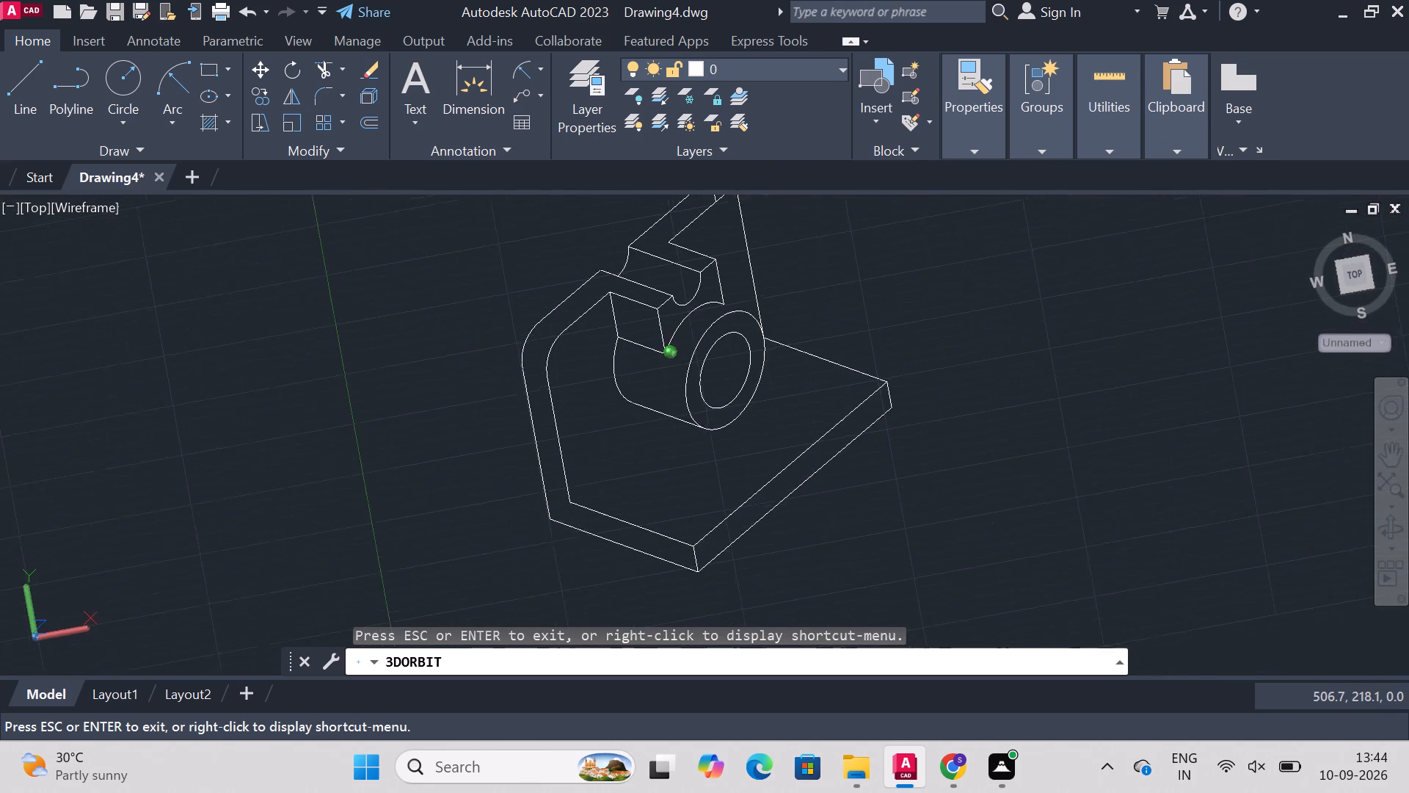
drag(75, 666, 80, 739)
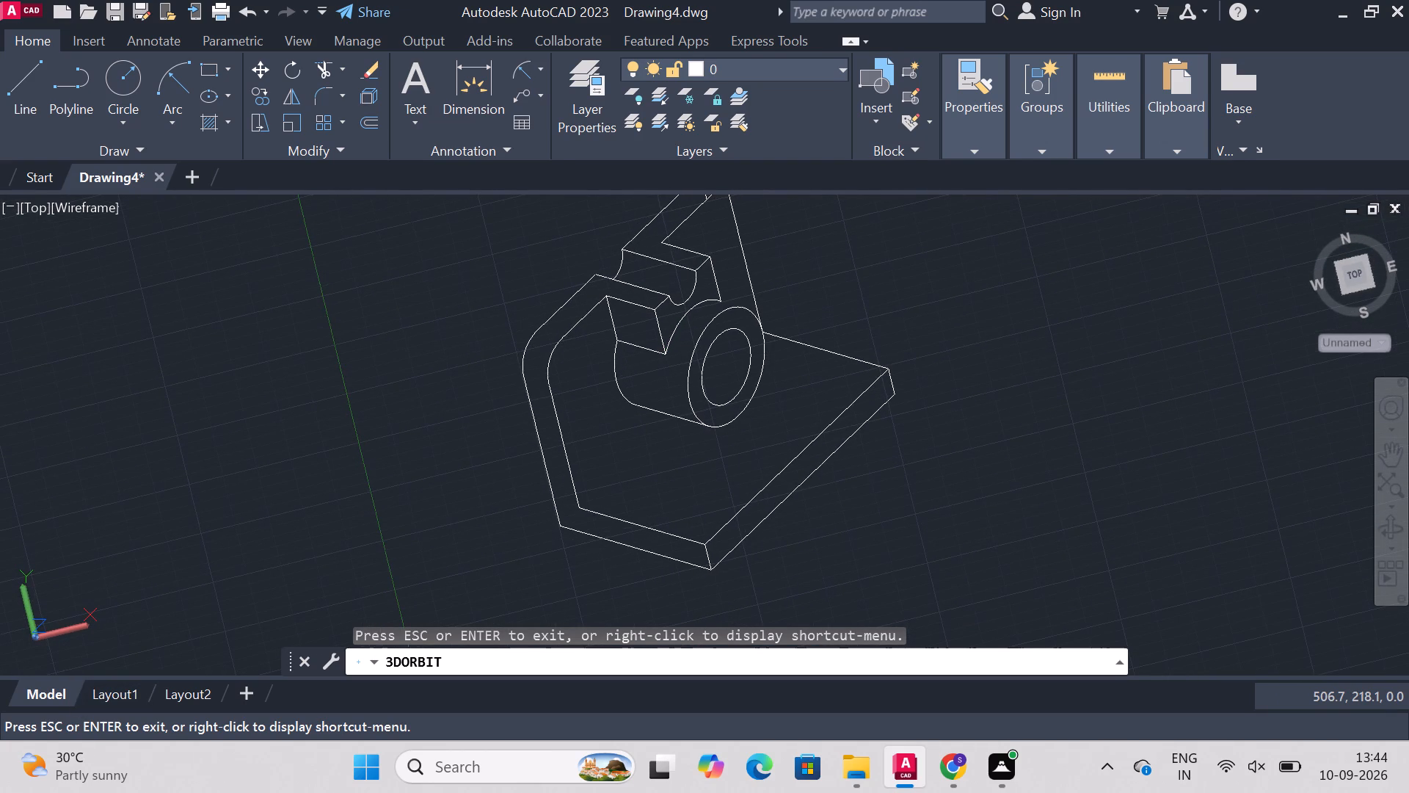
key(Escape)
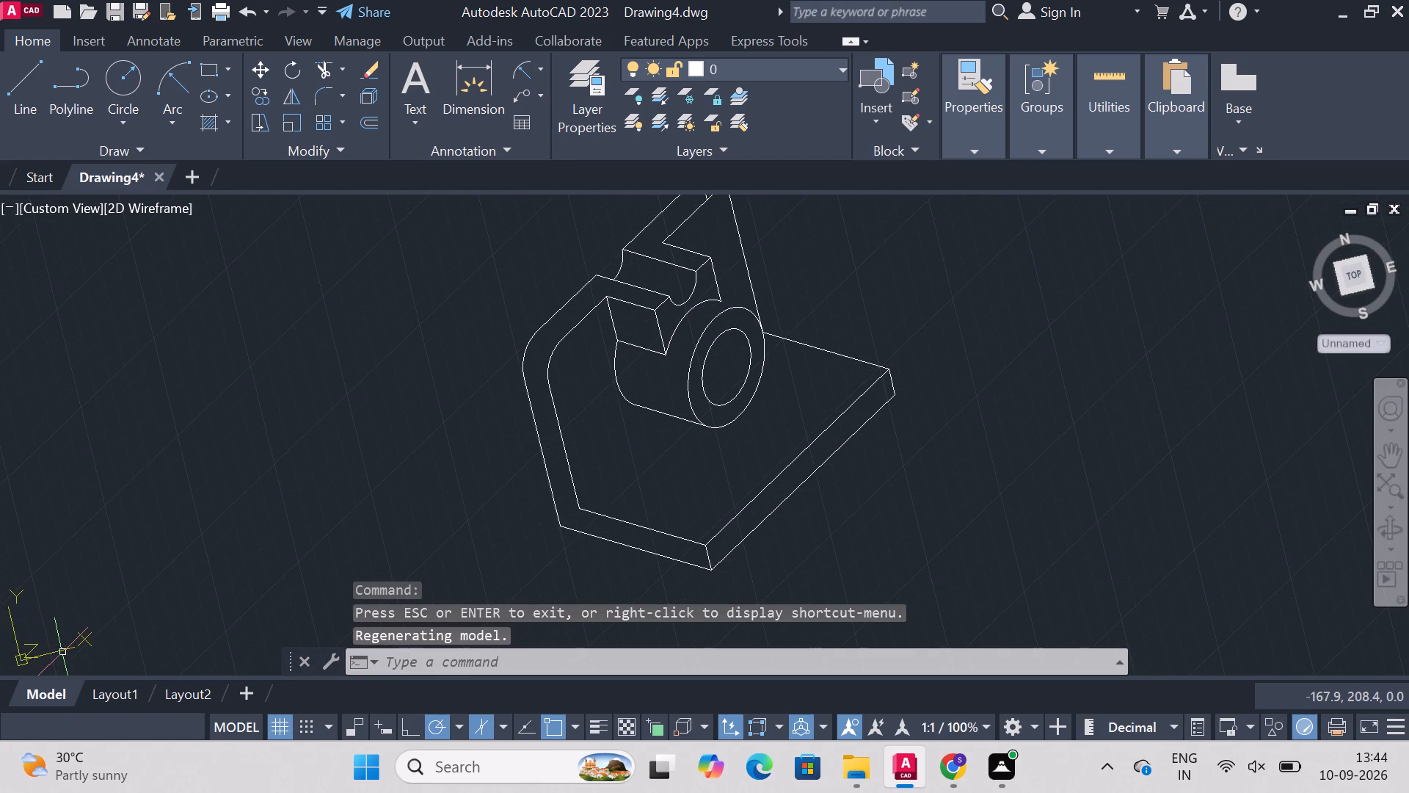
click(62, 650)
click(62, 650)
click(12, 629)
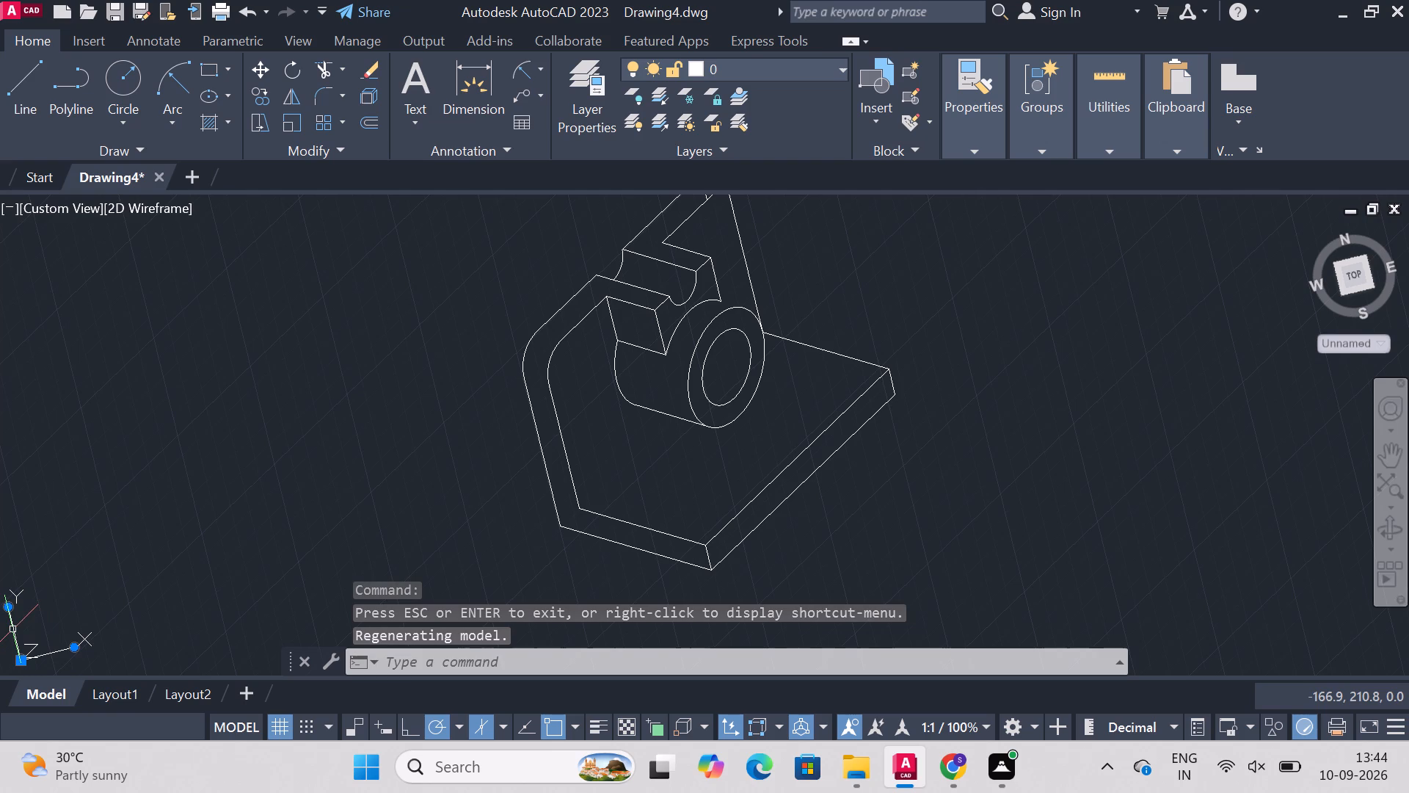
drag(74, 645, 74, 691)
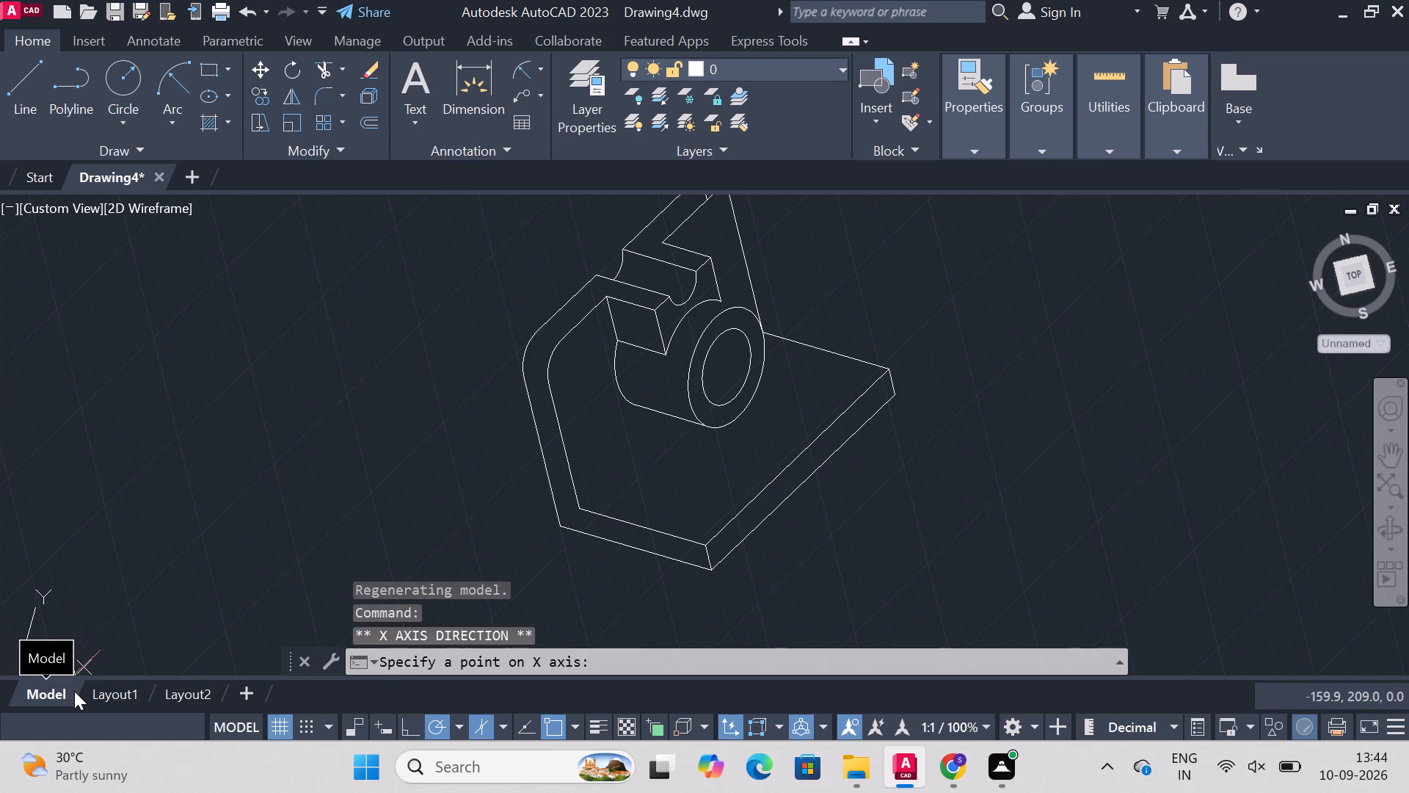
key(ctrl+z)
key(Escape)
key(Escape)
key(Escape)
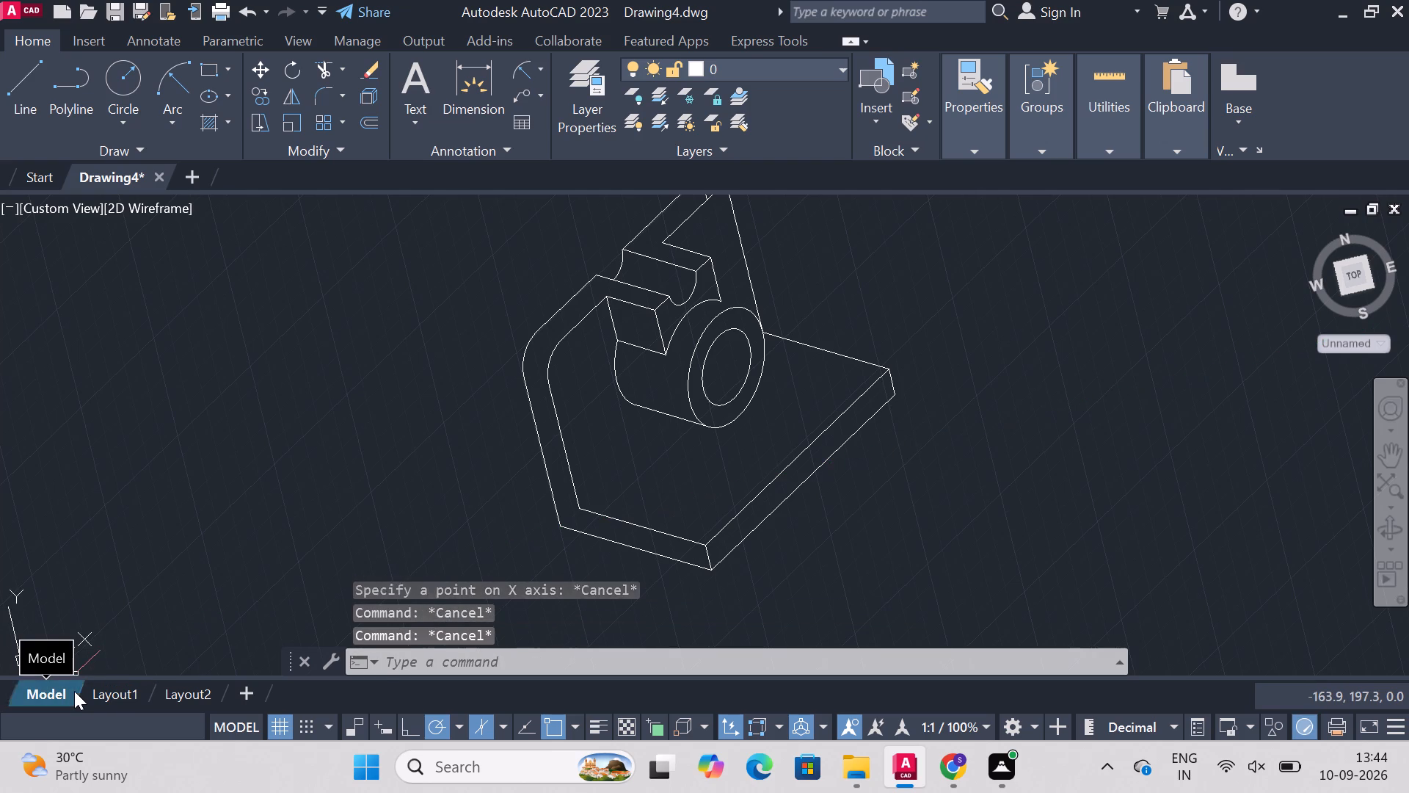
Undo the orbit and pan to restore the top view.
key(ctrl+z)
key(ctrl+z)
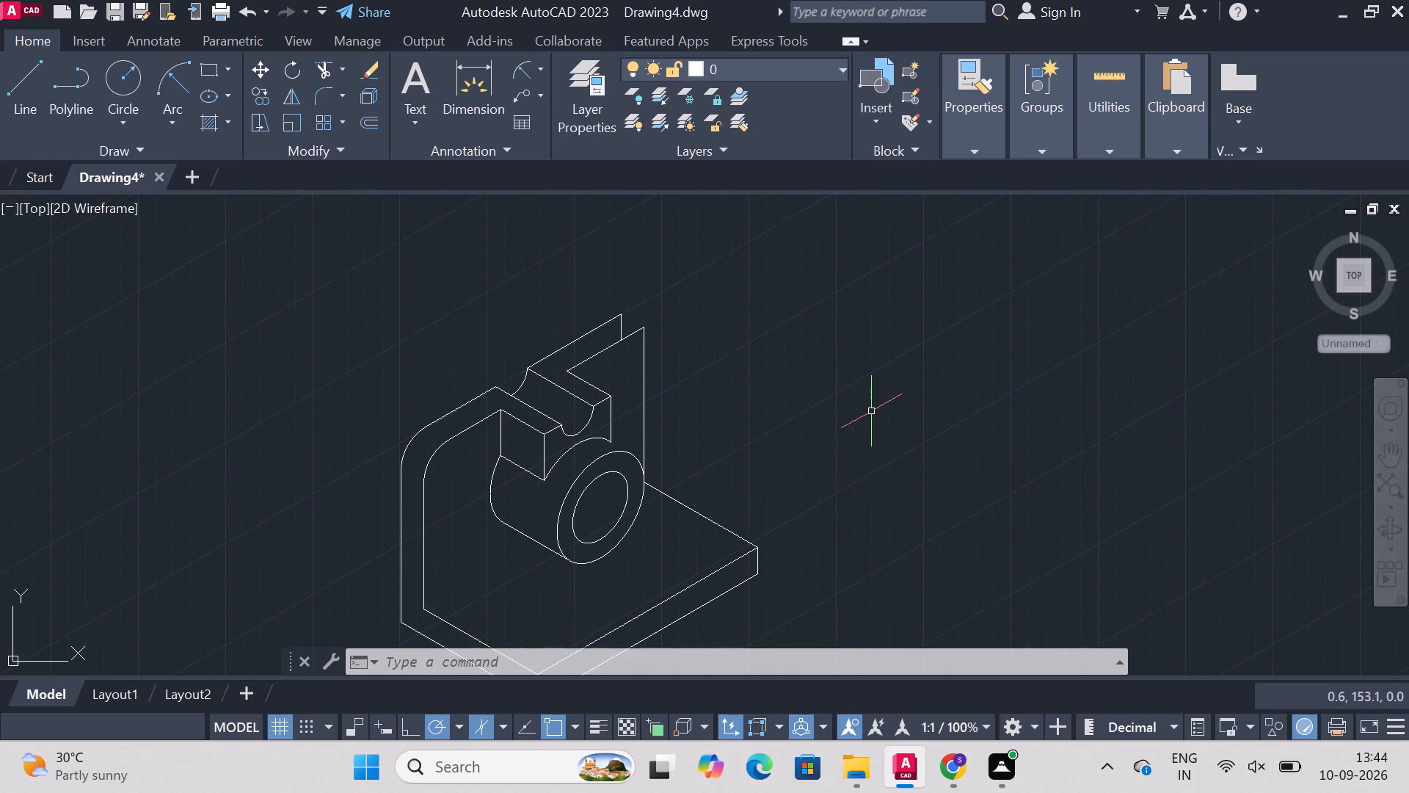
Trim away the boss's outer front ellipse and the long vertical line at the end of the wall.
text(trim)
key(Return)
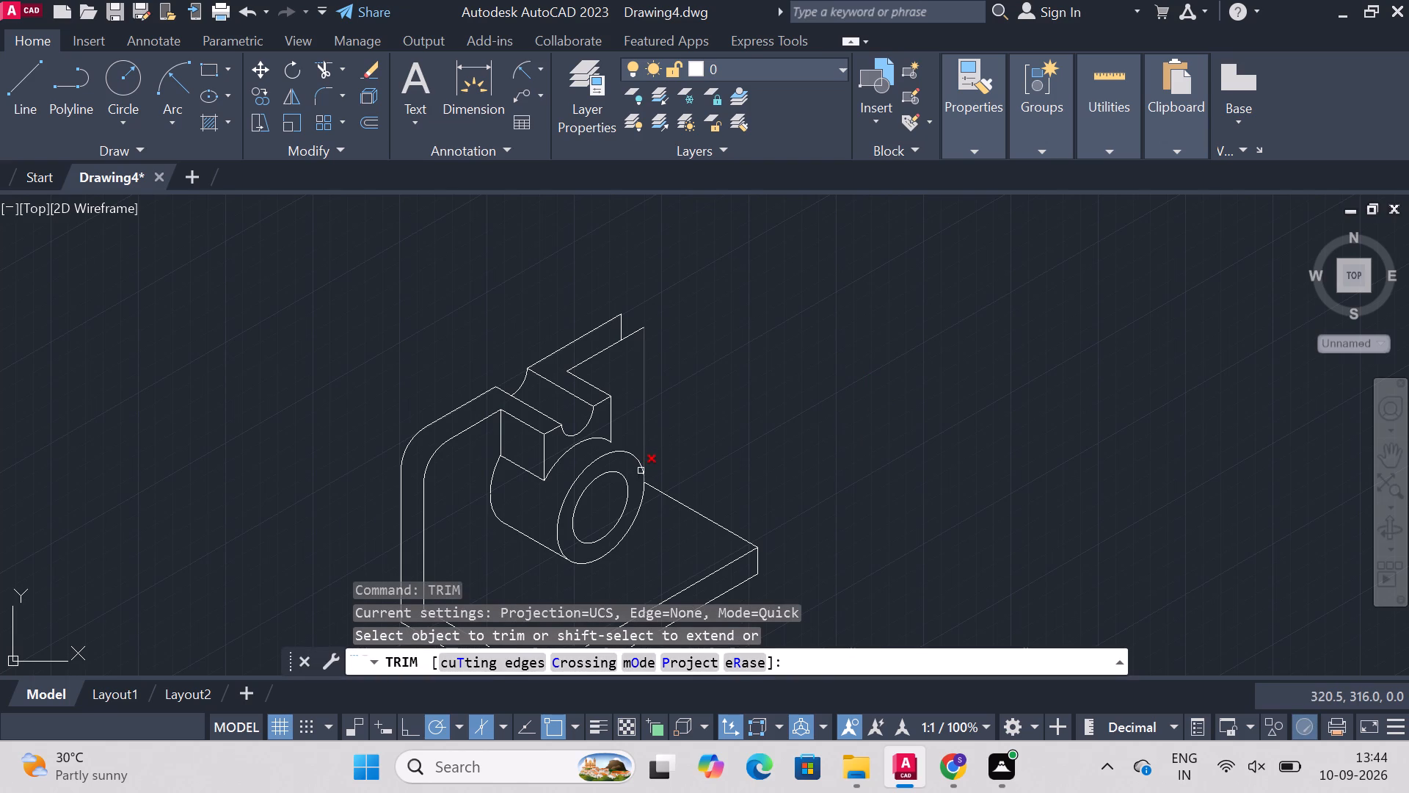
click(645, 501)
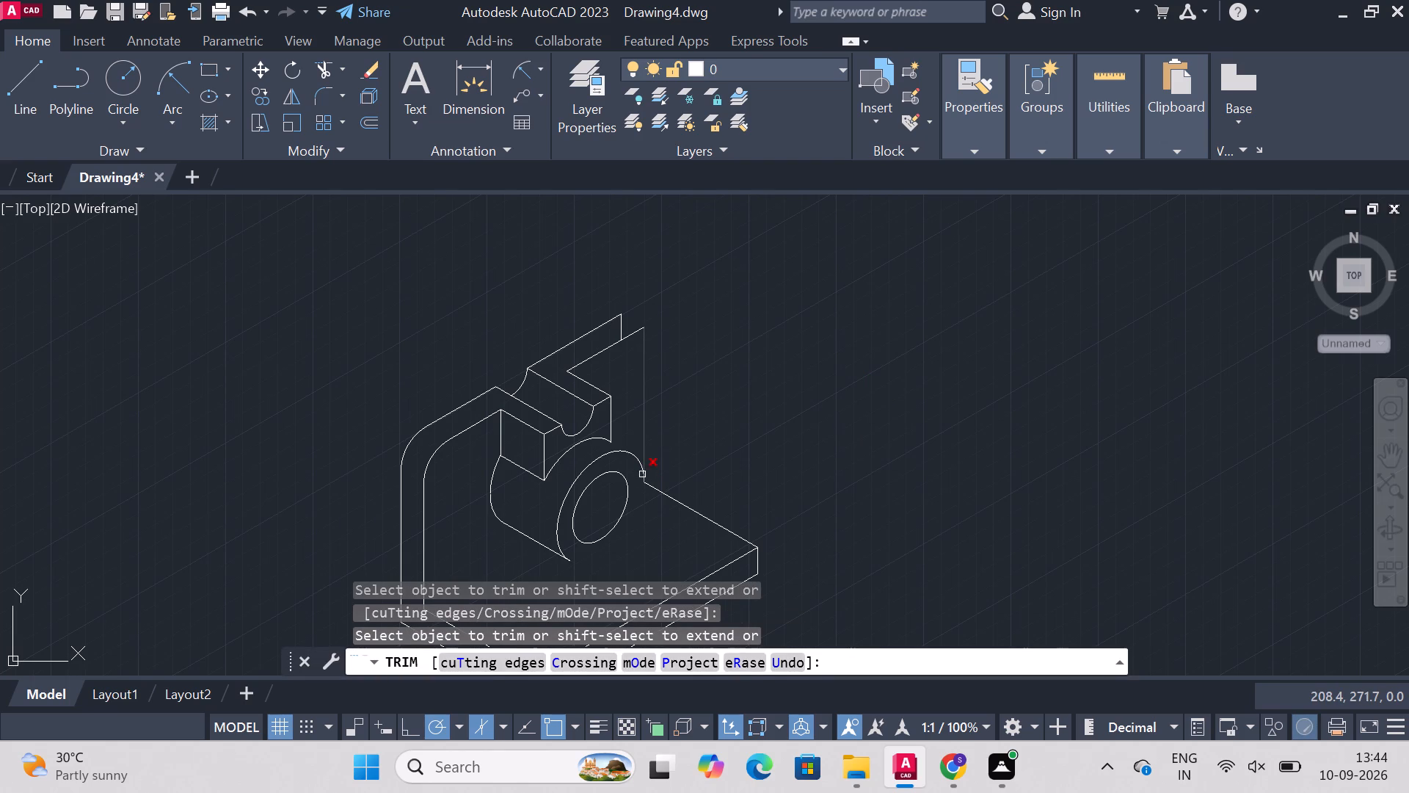
click(642, 472)
click(641, 471)
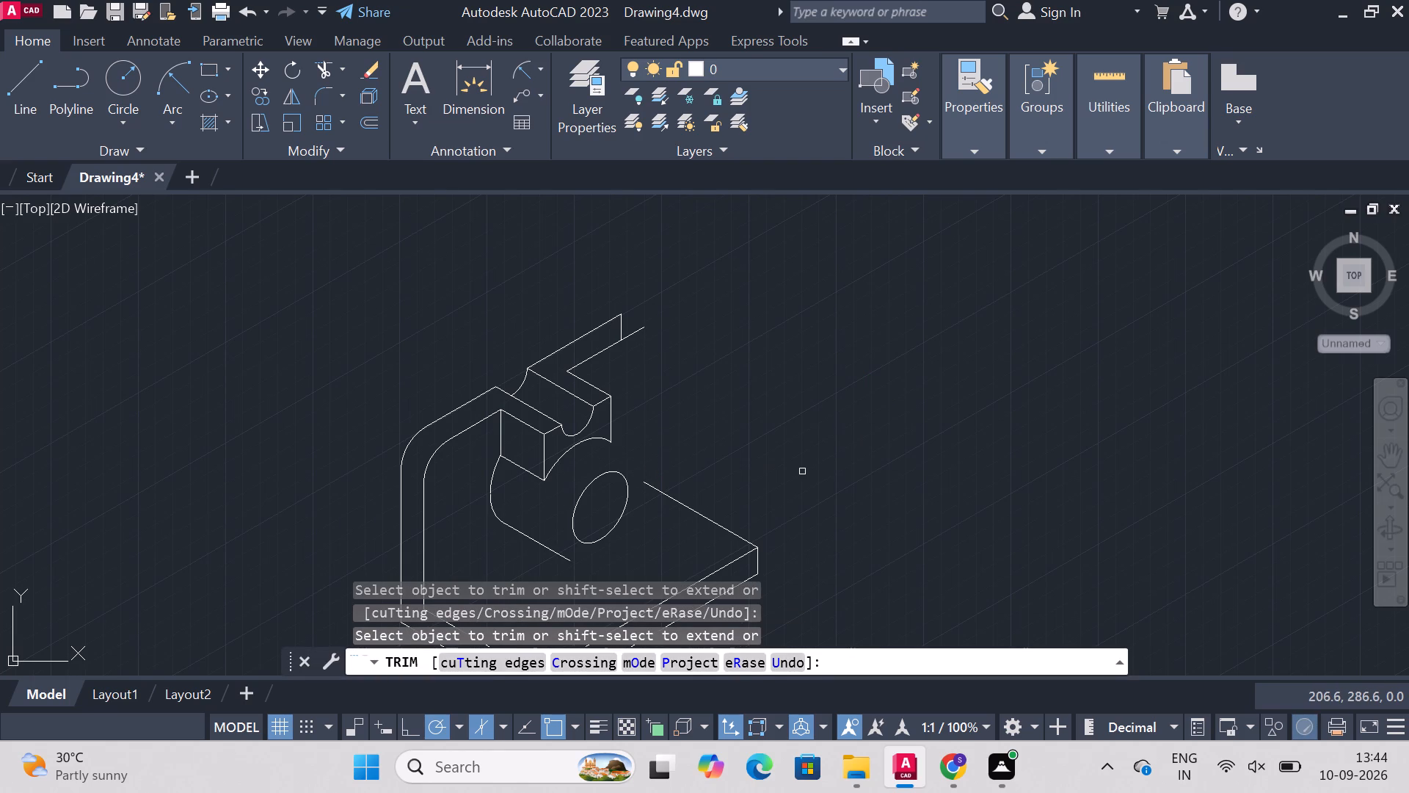
text(line)
key(Return)
key(Escape)
key(Escape)
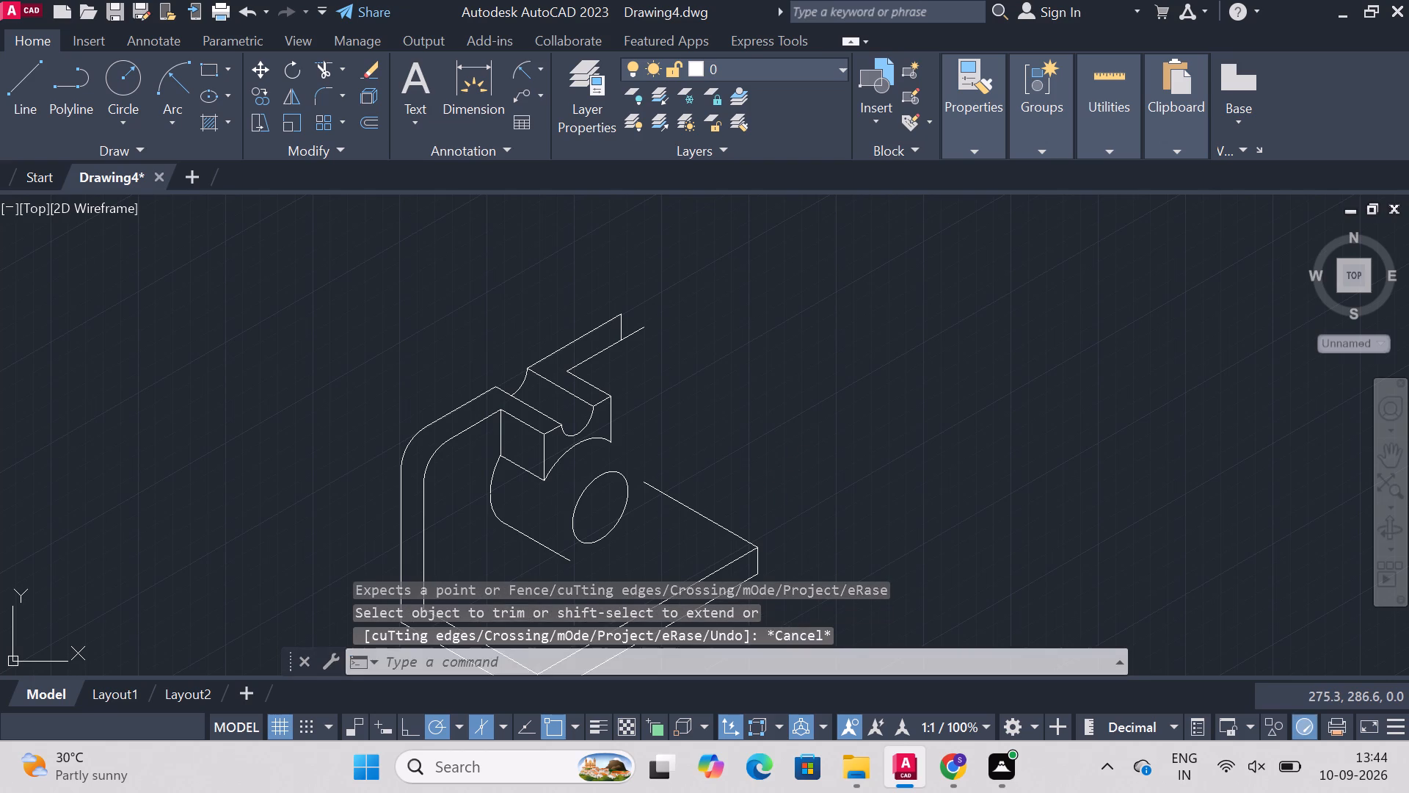
Draw a vertical line from the base plate's inner back corner up to the end of the wall's front top edge.
text(line)
key(Return)
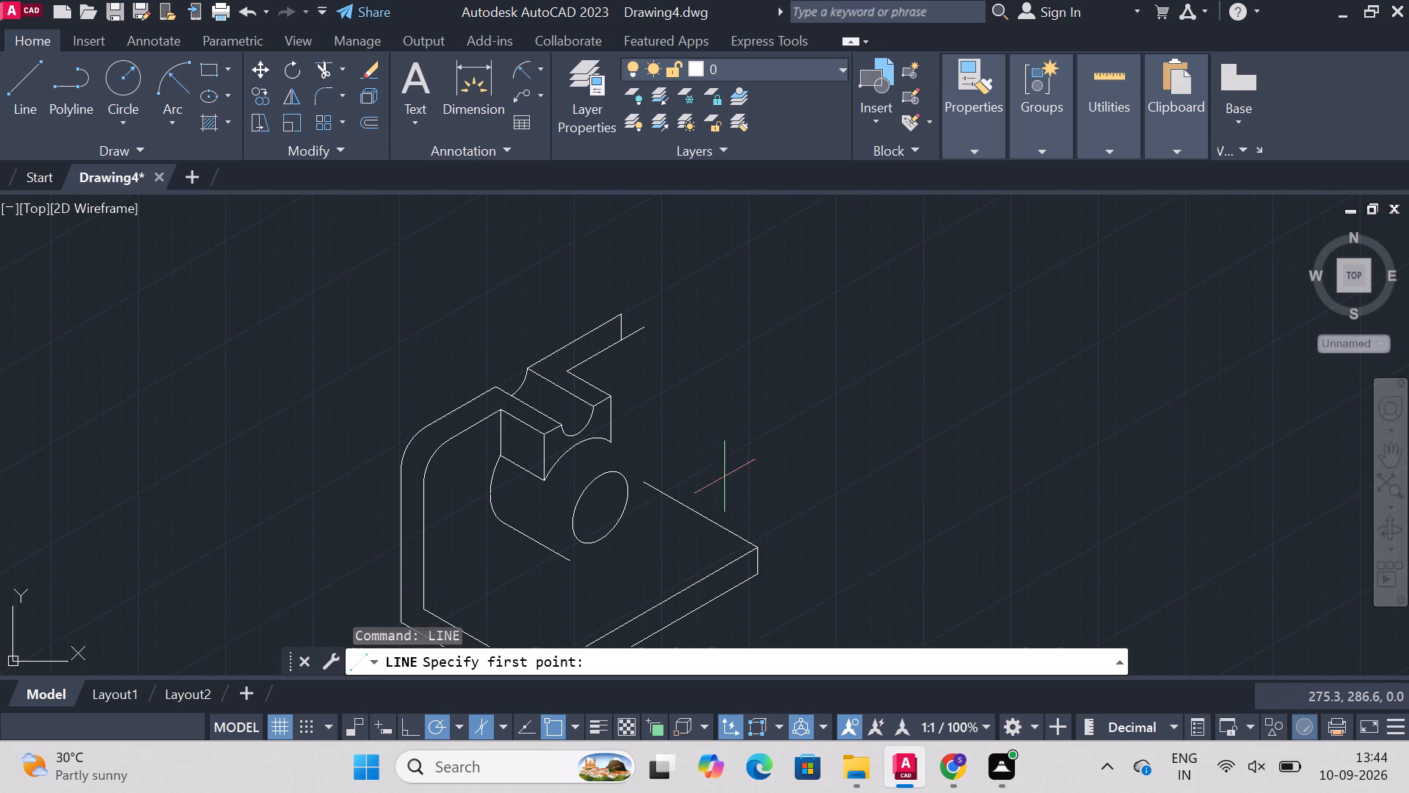
click(648, 479)
click(644, 333)
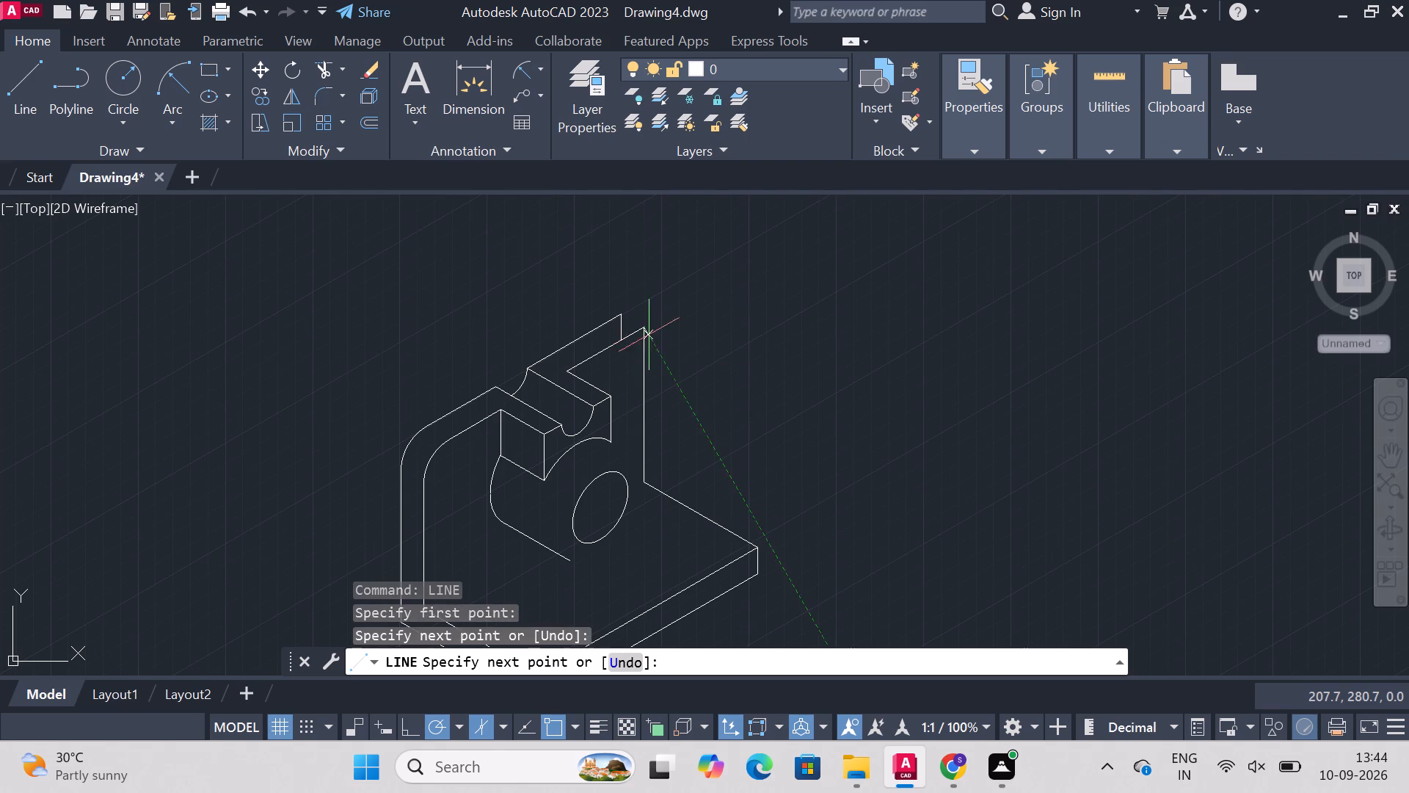
key(Escape)
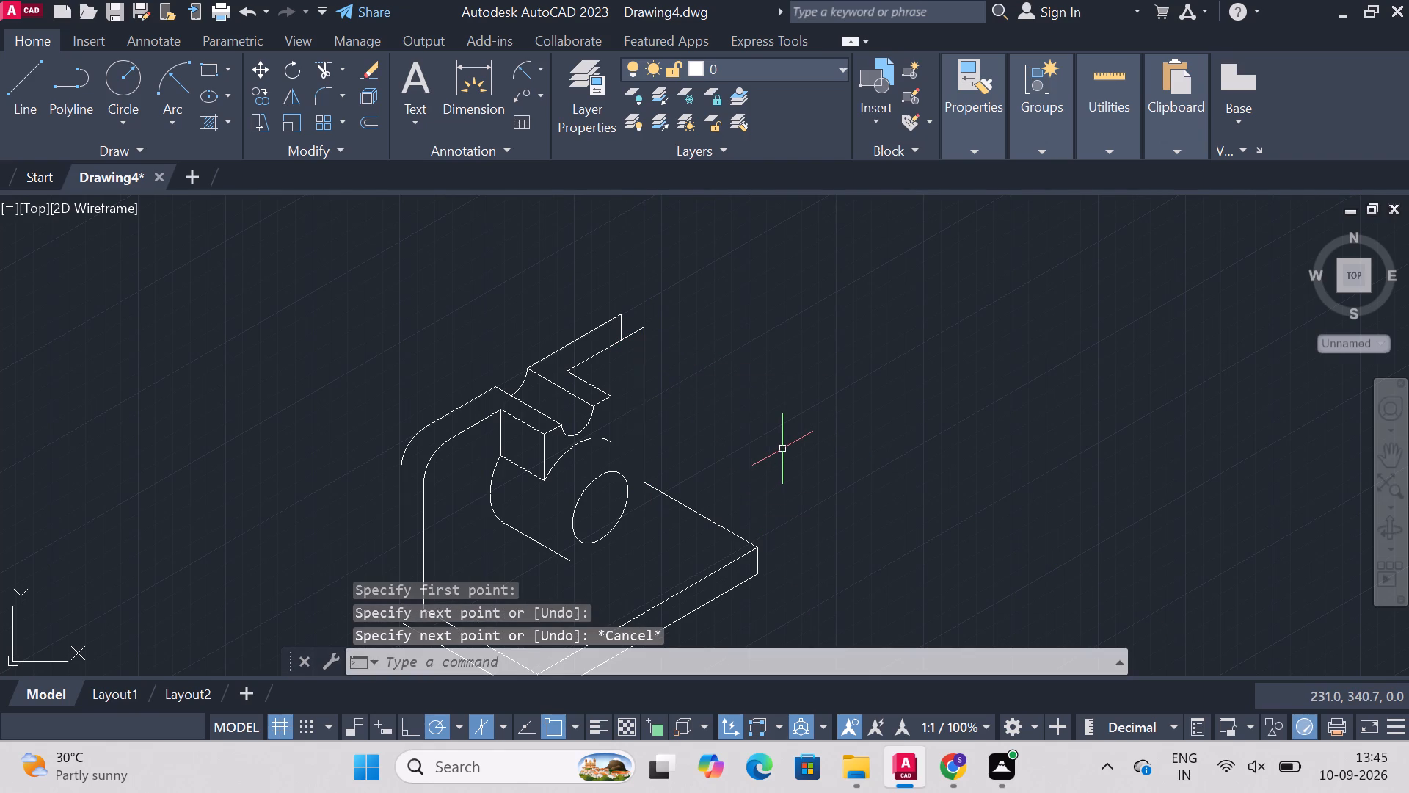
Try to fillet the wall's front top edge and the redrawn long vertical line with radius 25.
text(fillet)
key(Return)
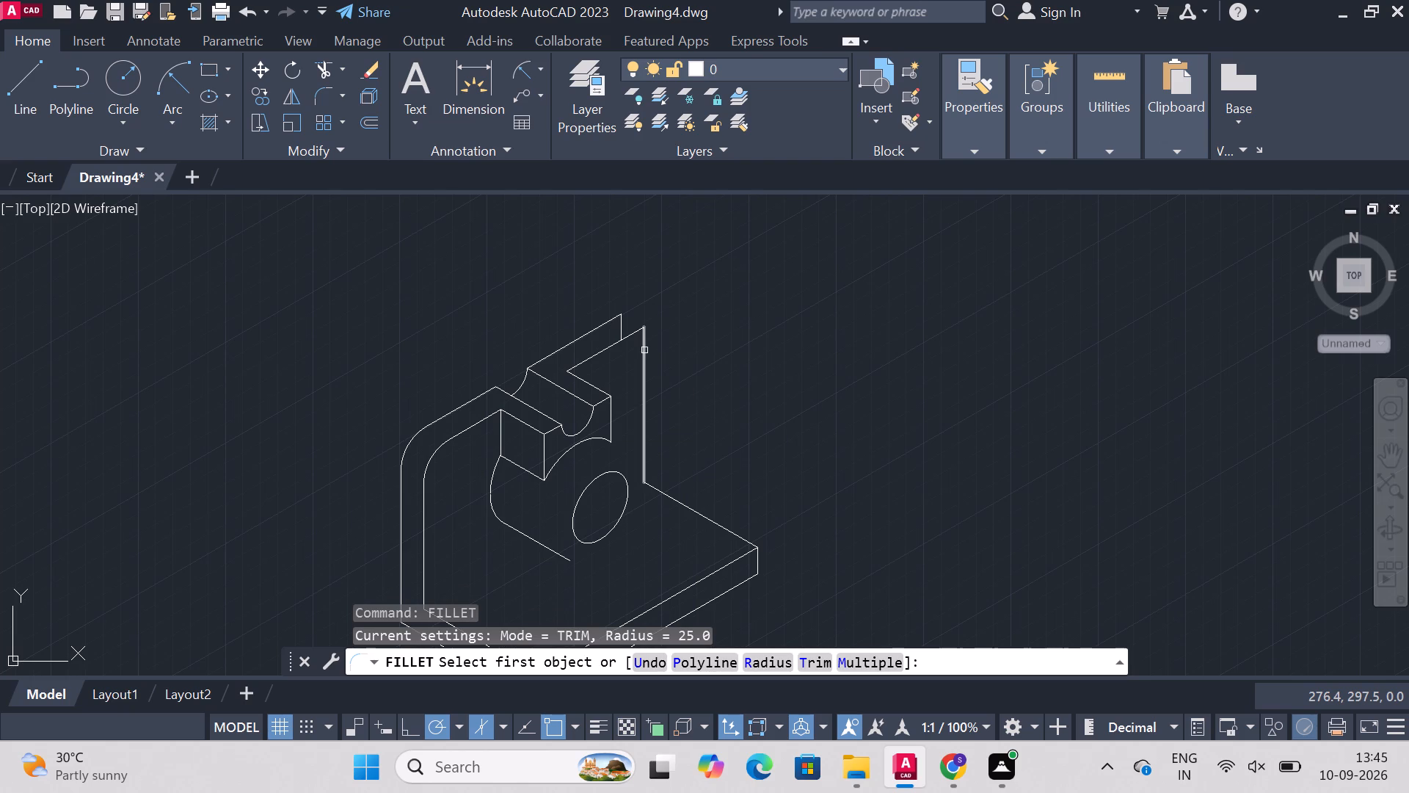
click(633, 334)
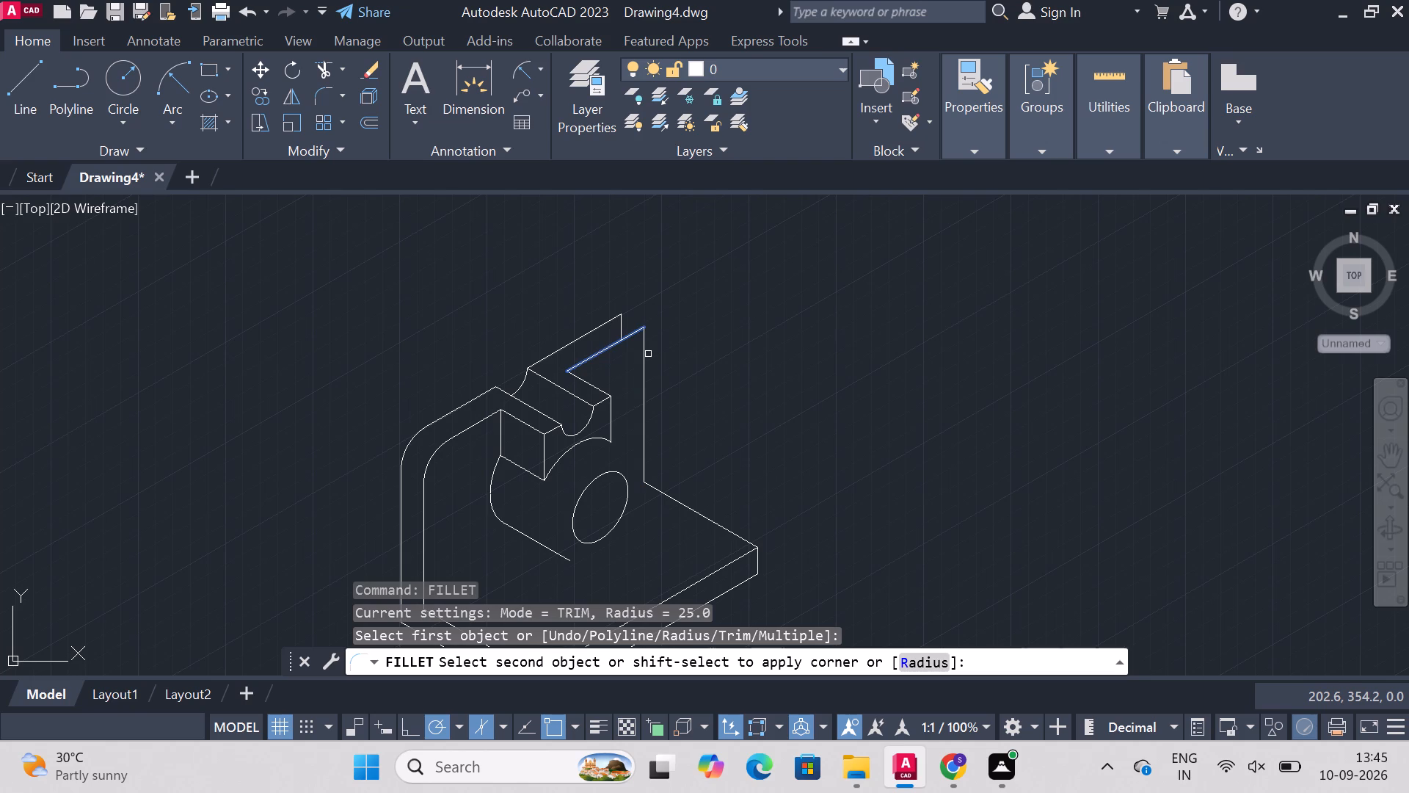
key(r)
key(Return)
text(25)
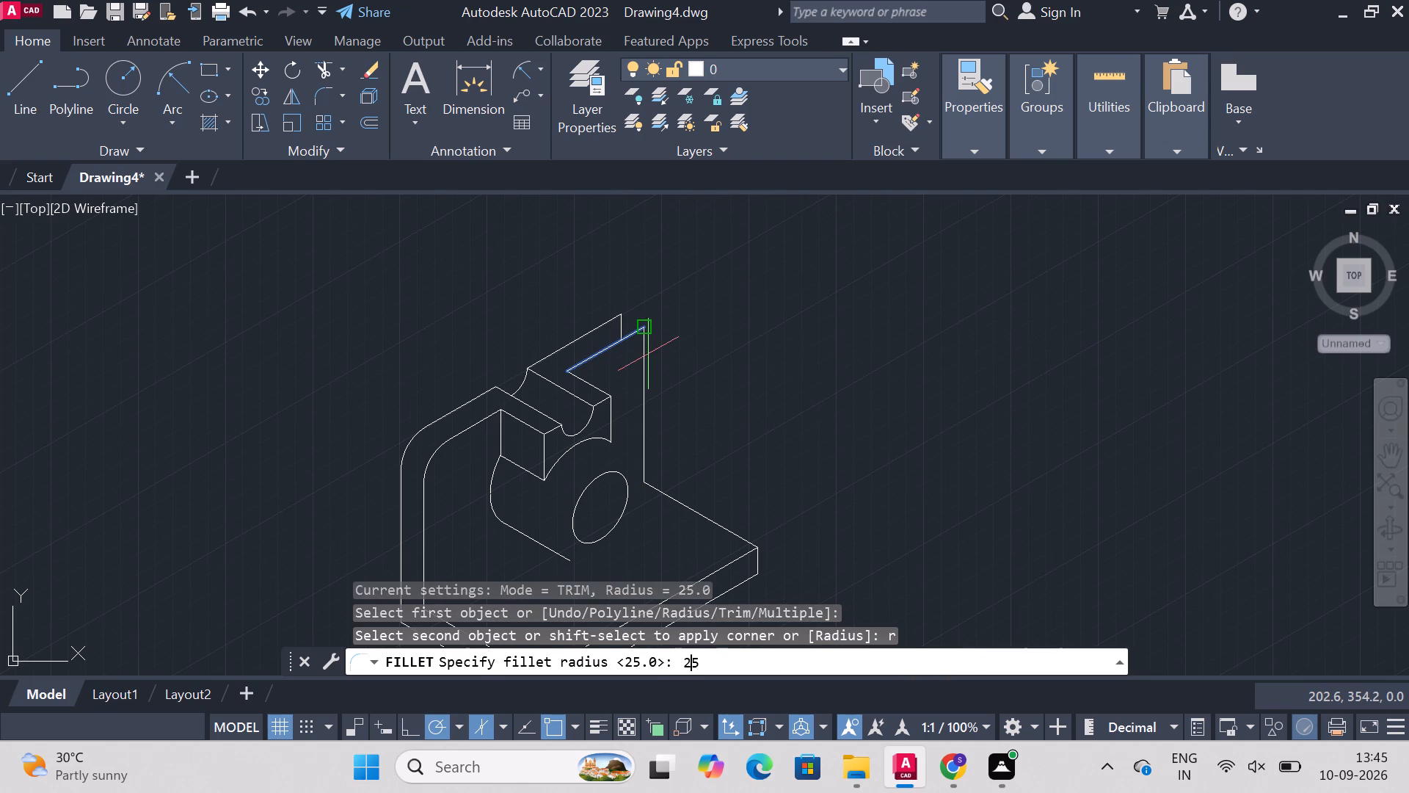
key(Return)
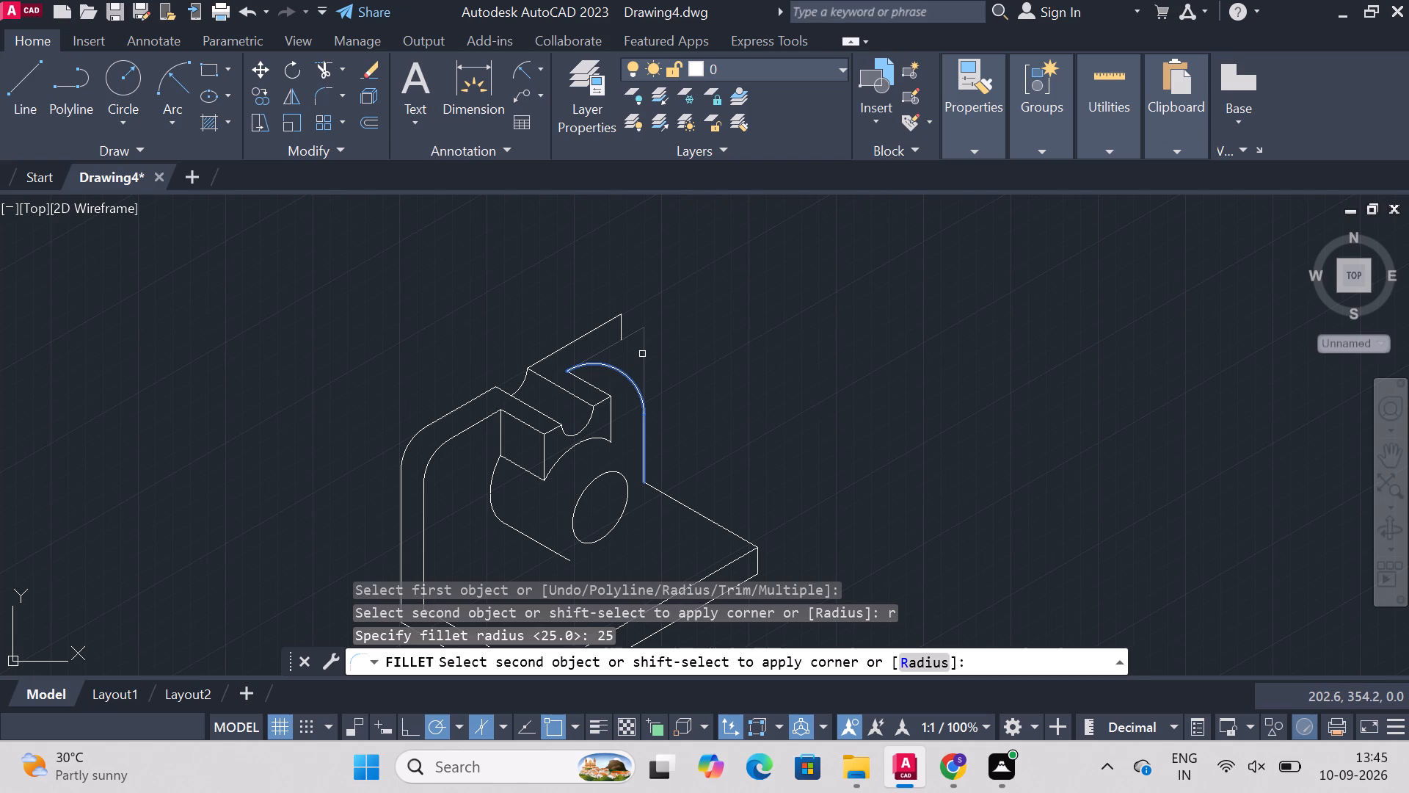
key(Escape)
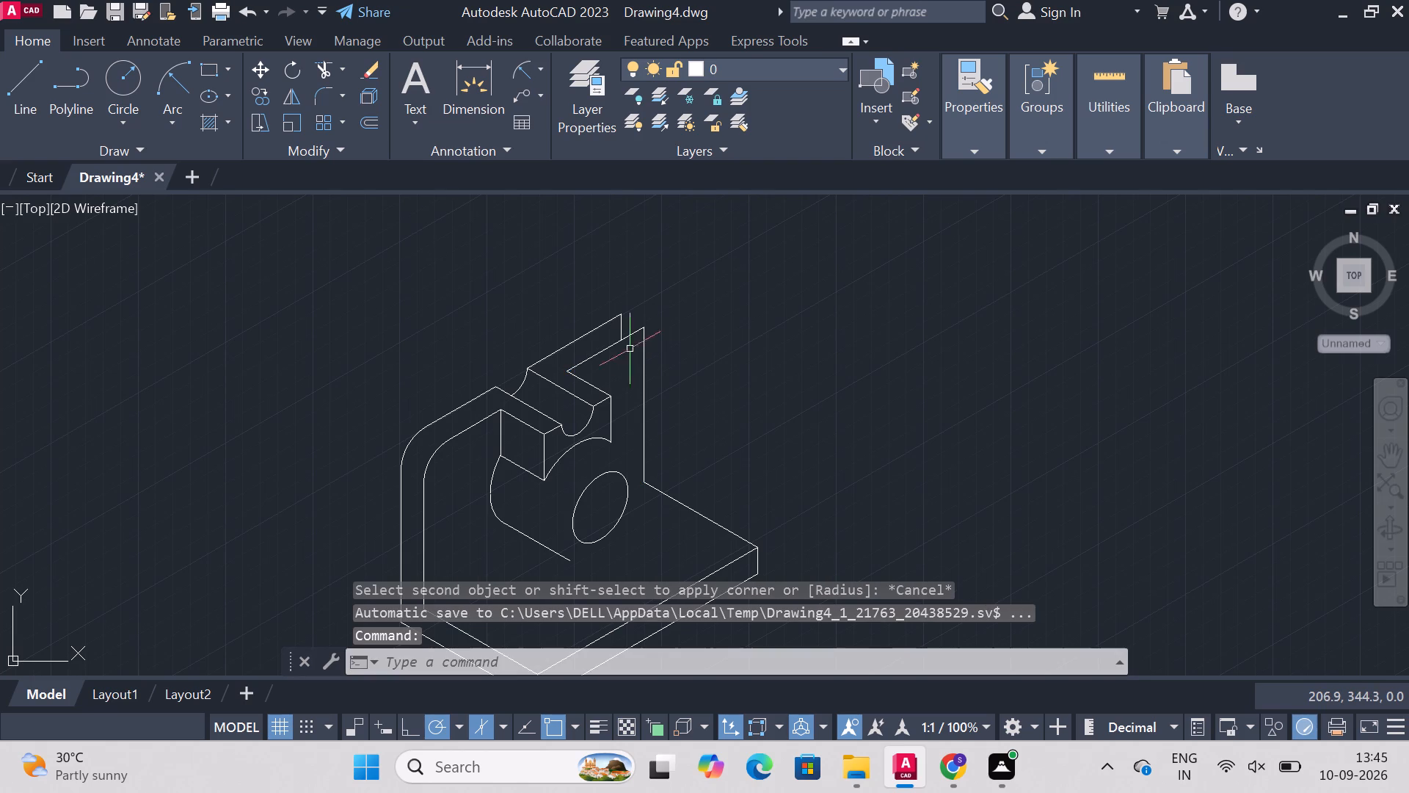
Add a radius dimension to the inner arc of the wall's rounded corner, placing it outside the bracket.
click(307, 90)
click(523, 69)
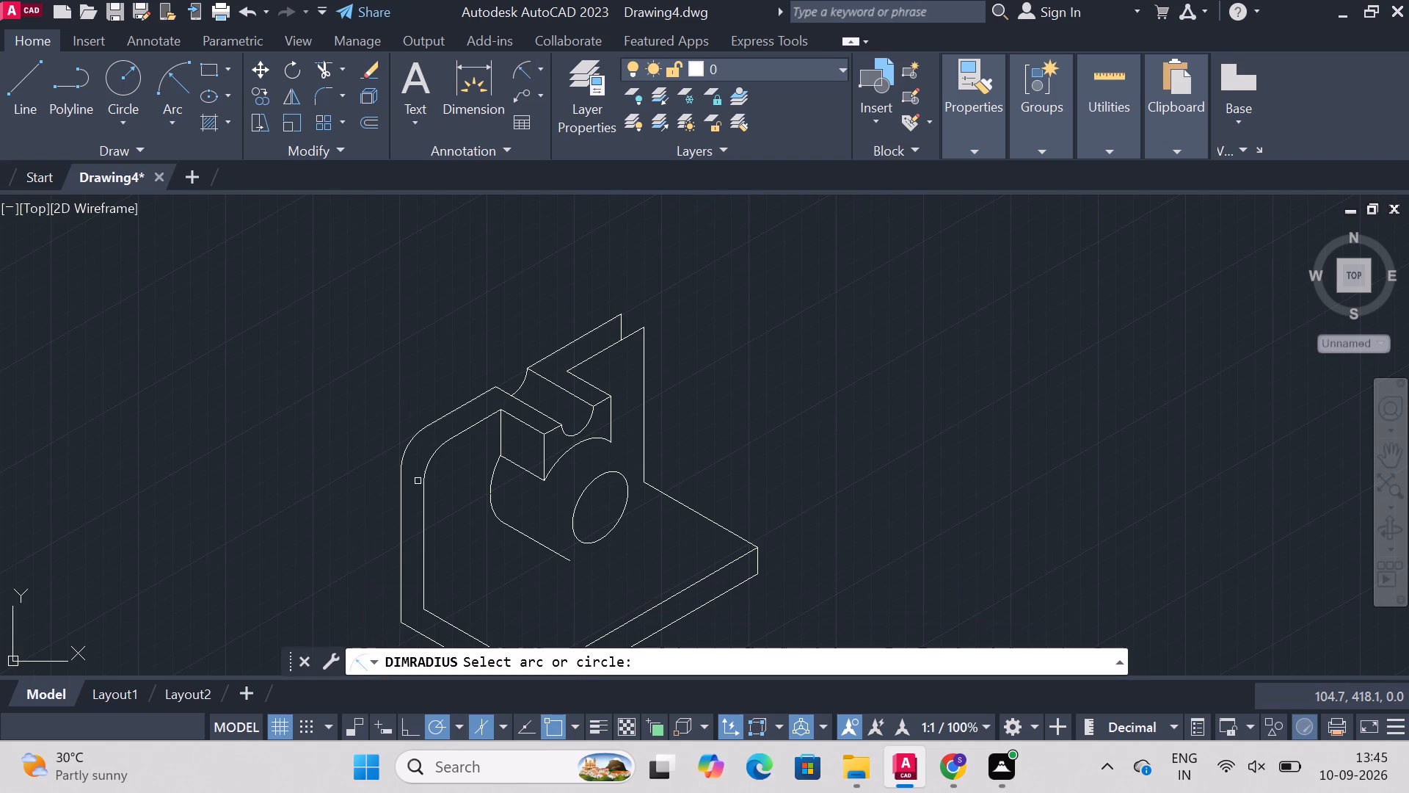
click(427, 471)
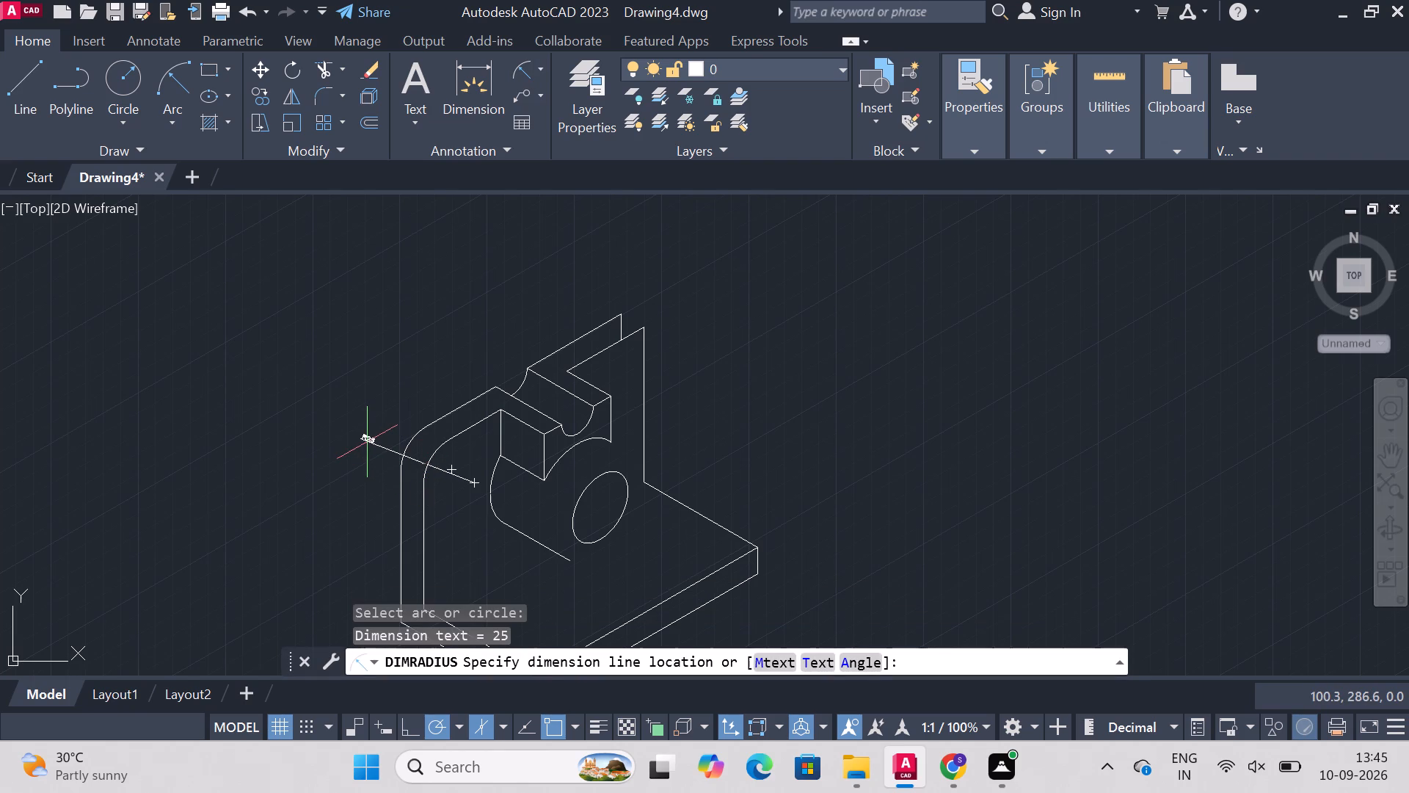
click(367, 442)
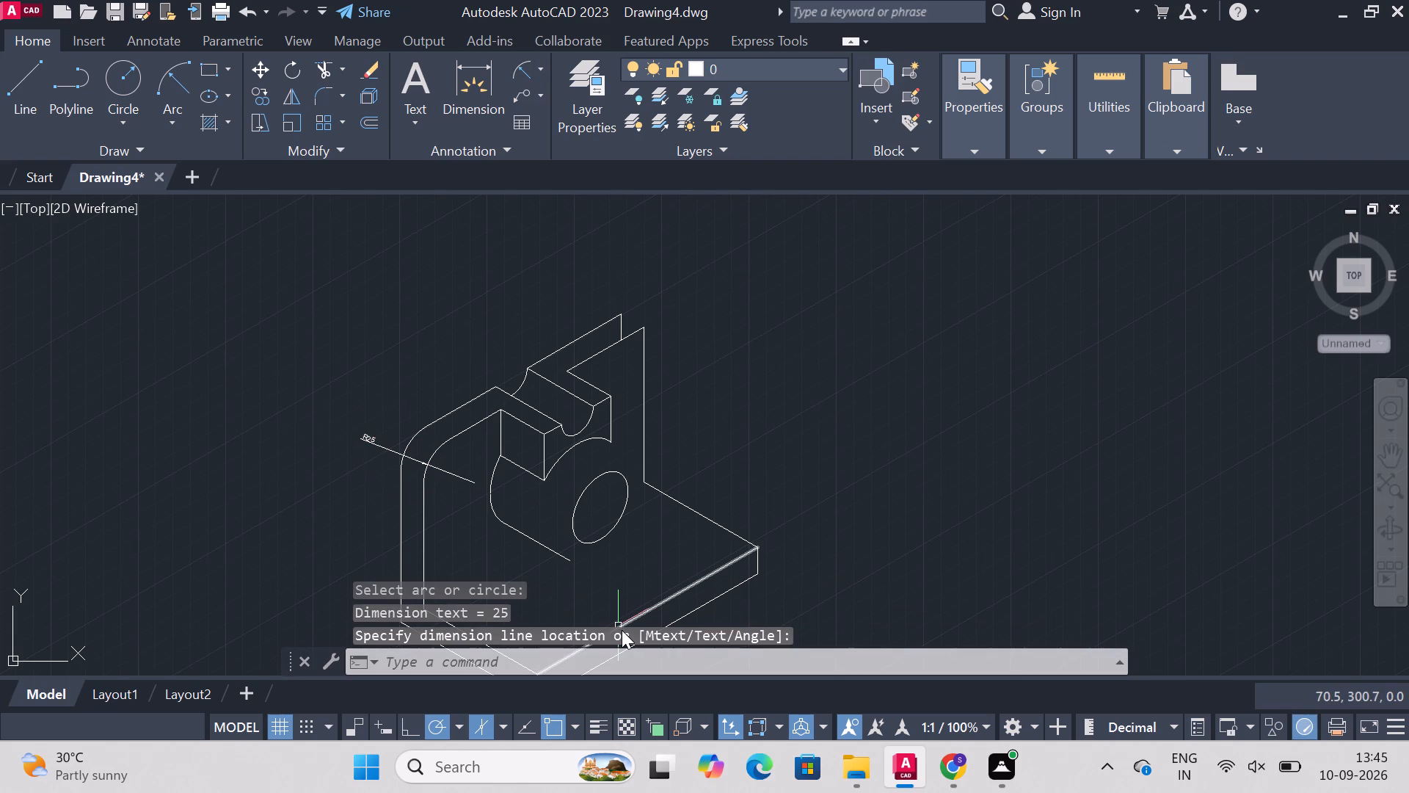
key(Escape)
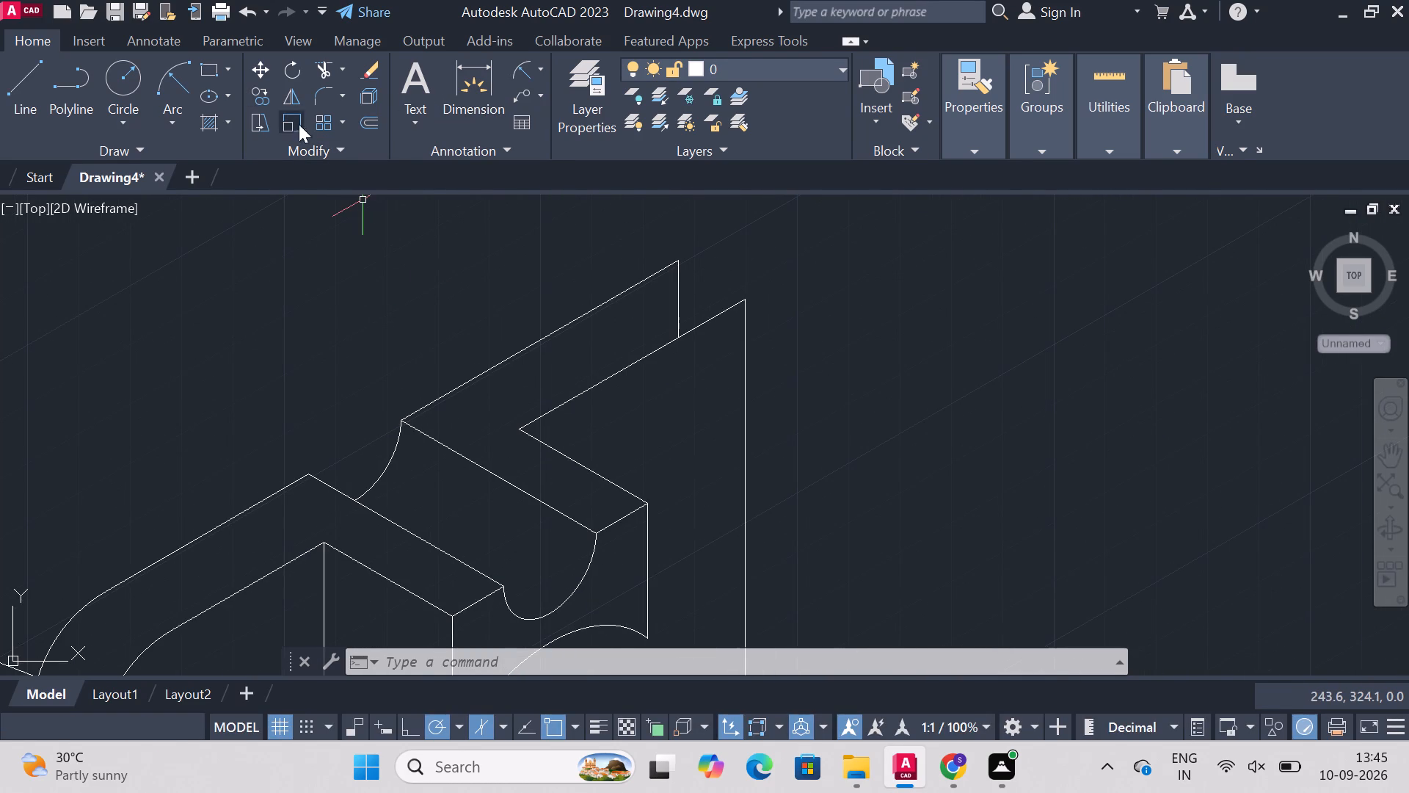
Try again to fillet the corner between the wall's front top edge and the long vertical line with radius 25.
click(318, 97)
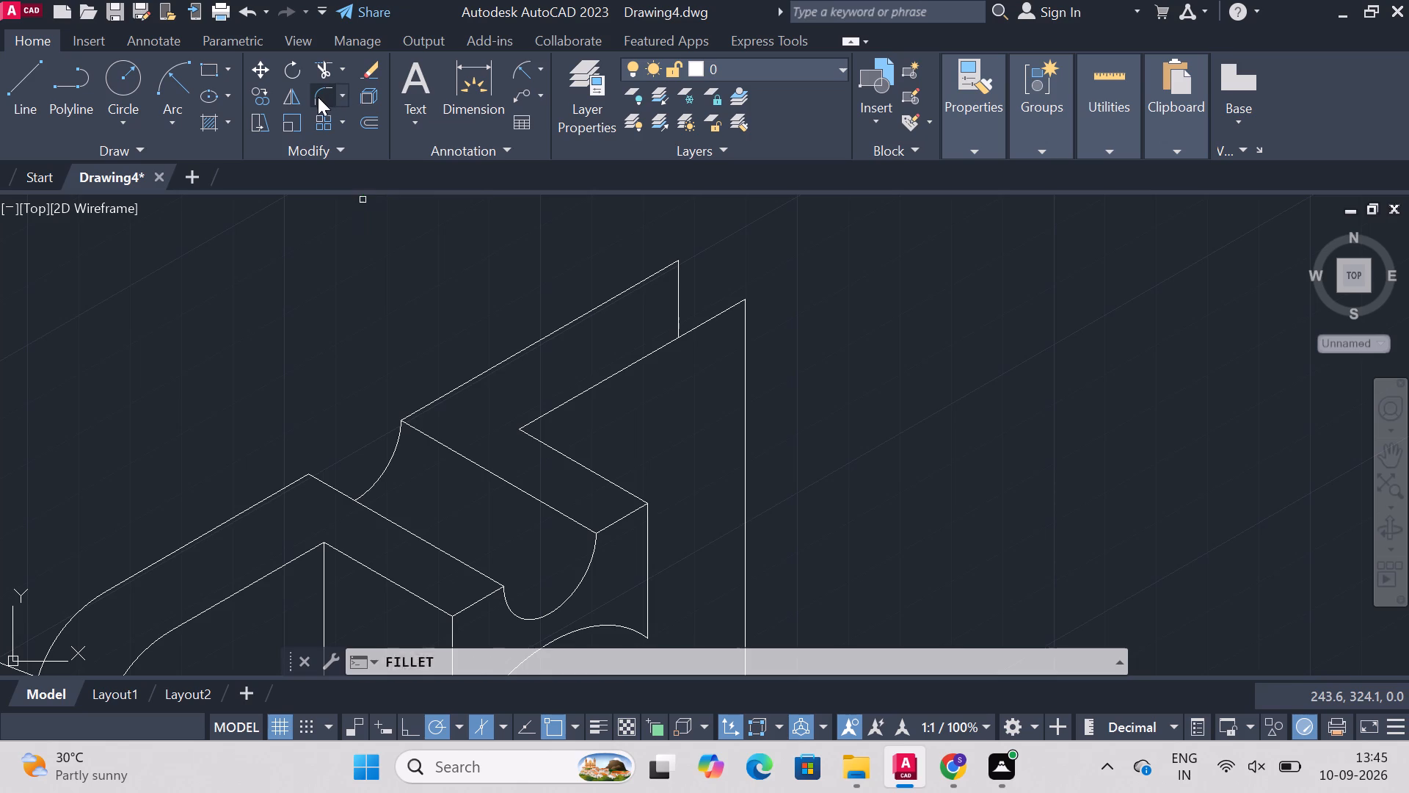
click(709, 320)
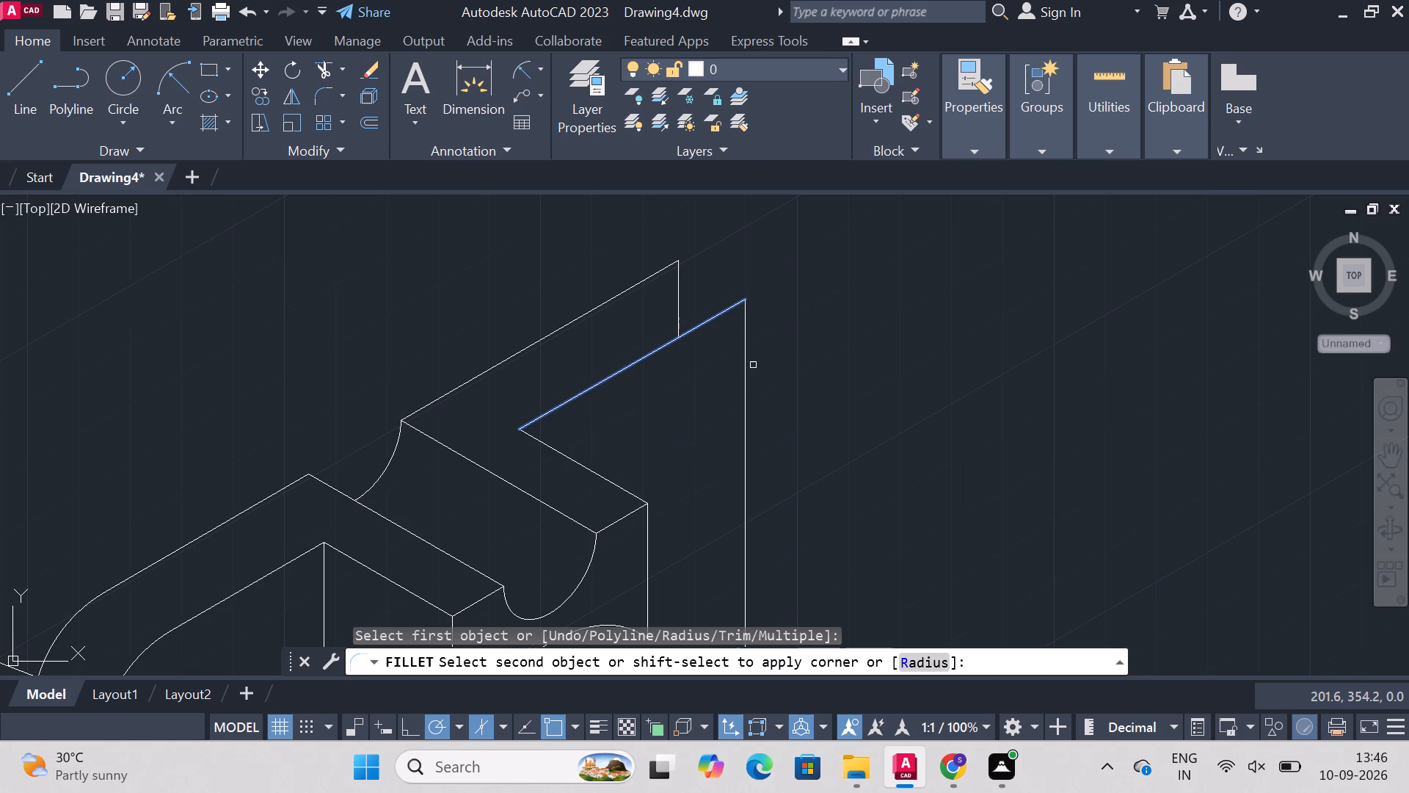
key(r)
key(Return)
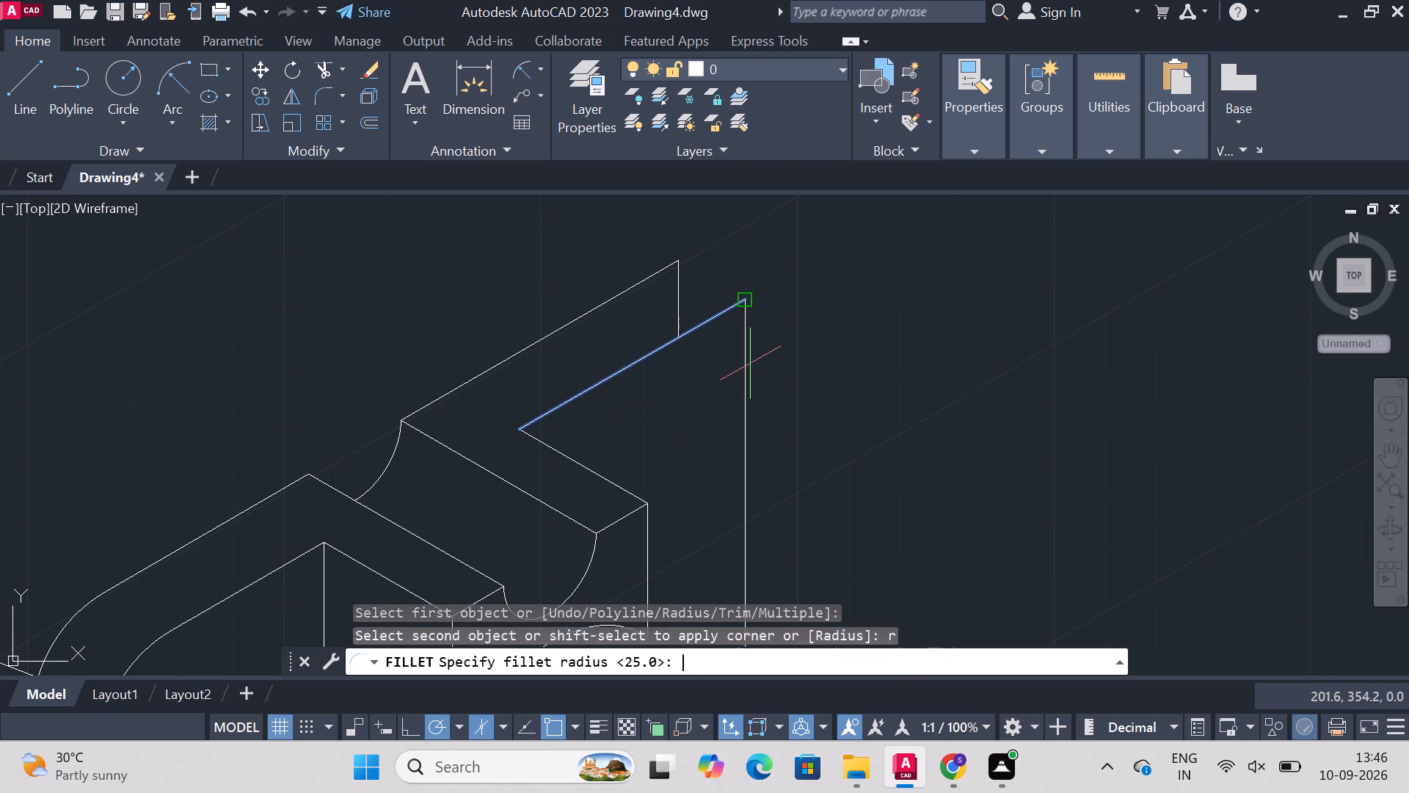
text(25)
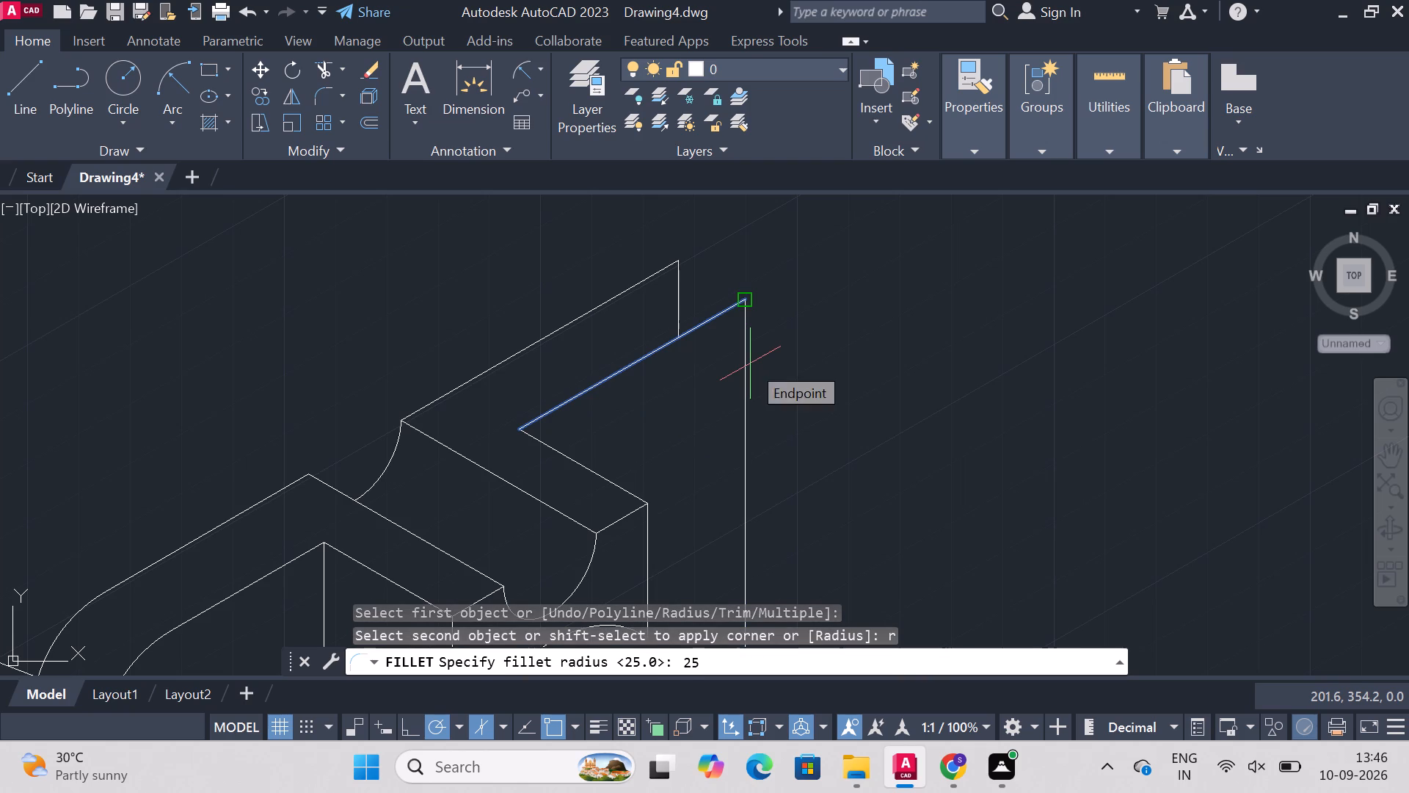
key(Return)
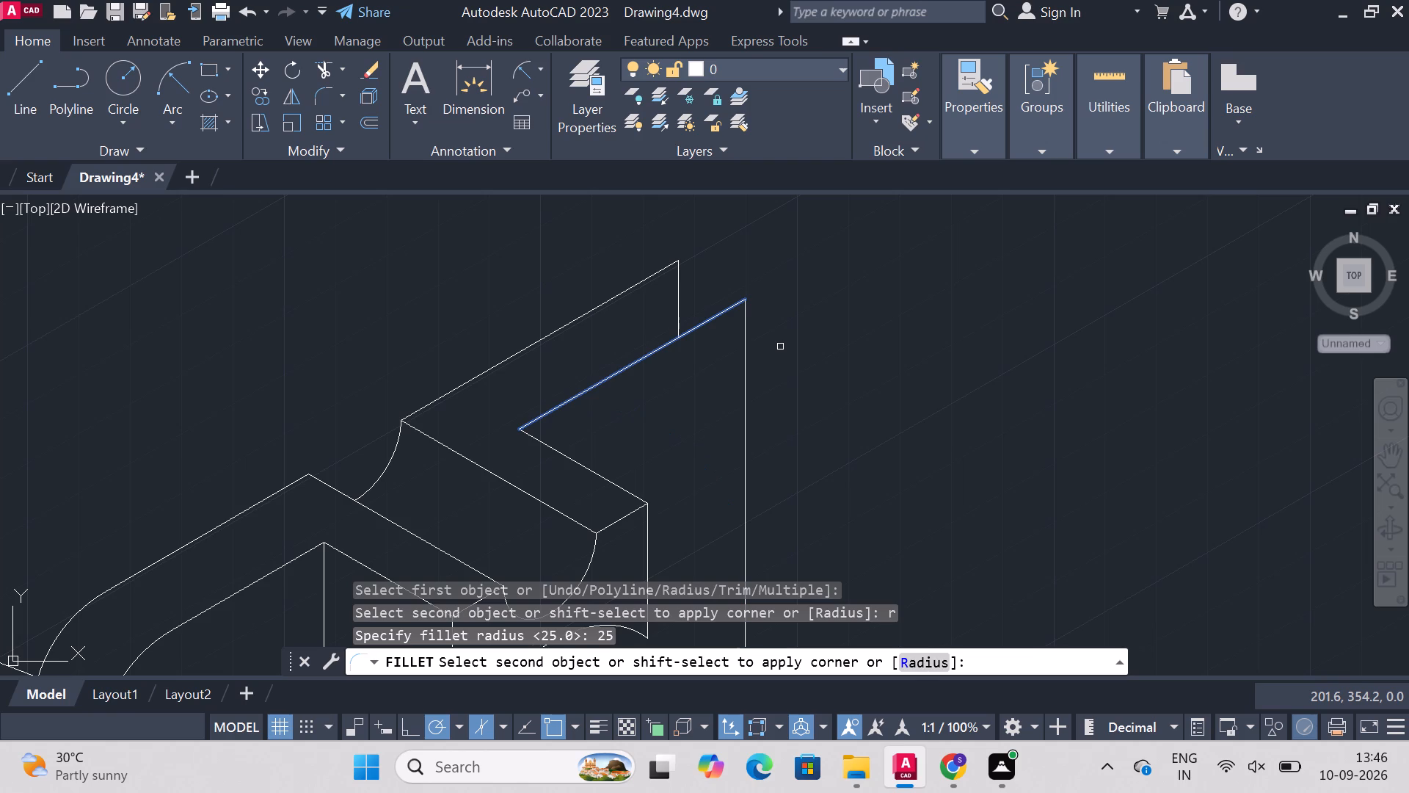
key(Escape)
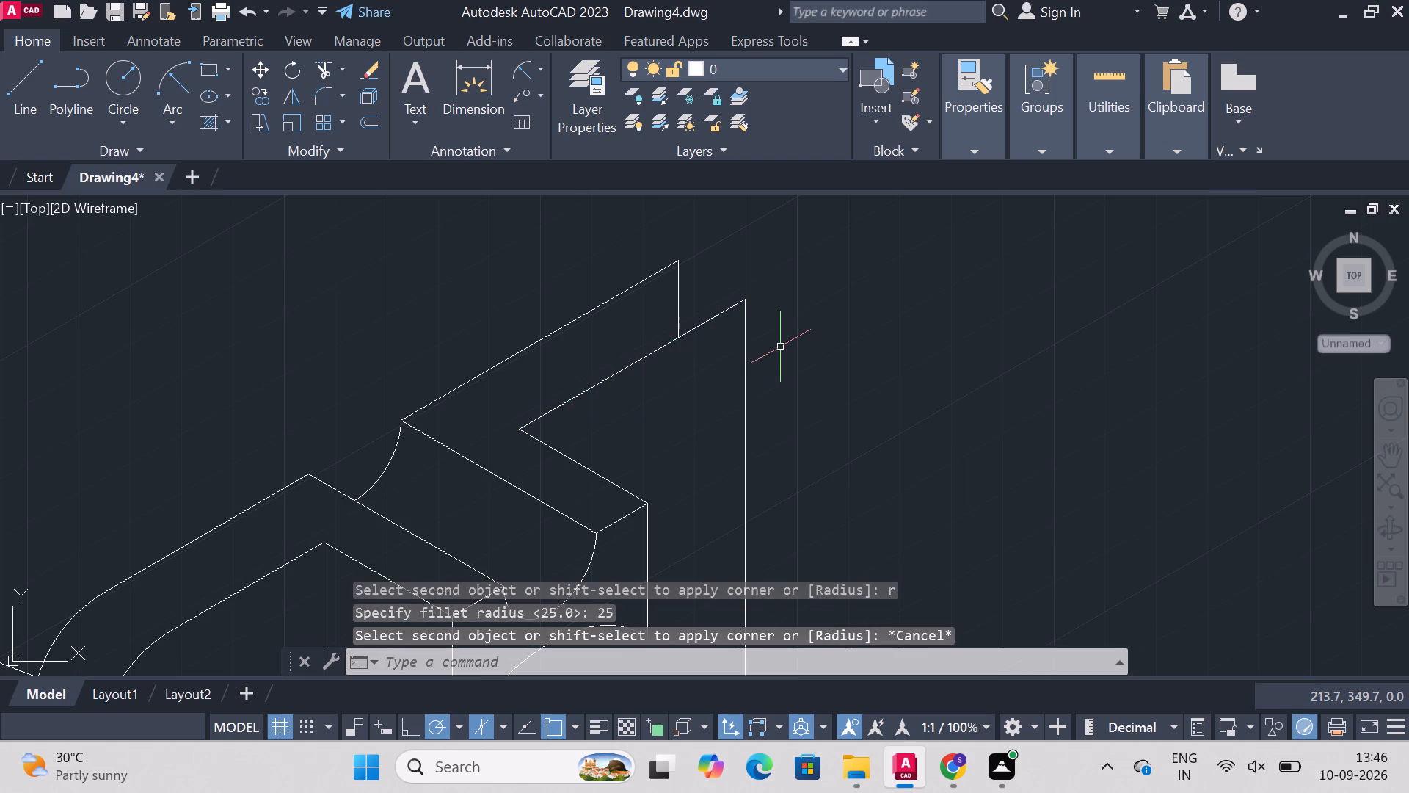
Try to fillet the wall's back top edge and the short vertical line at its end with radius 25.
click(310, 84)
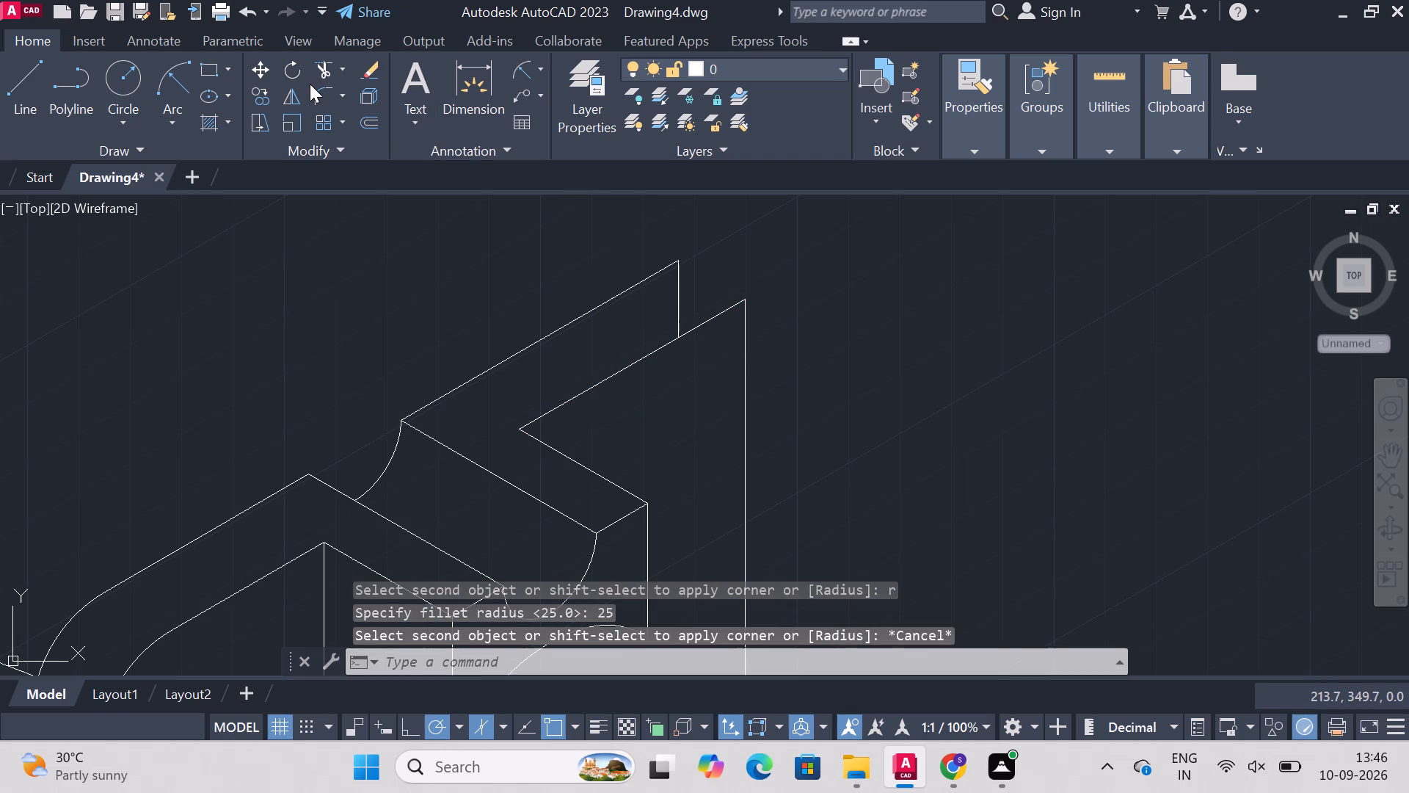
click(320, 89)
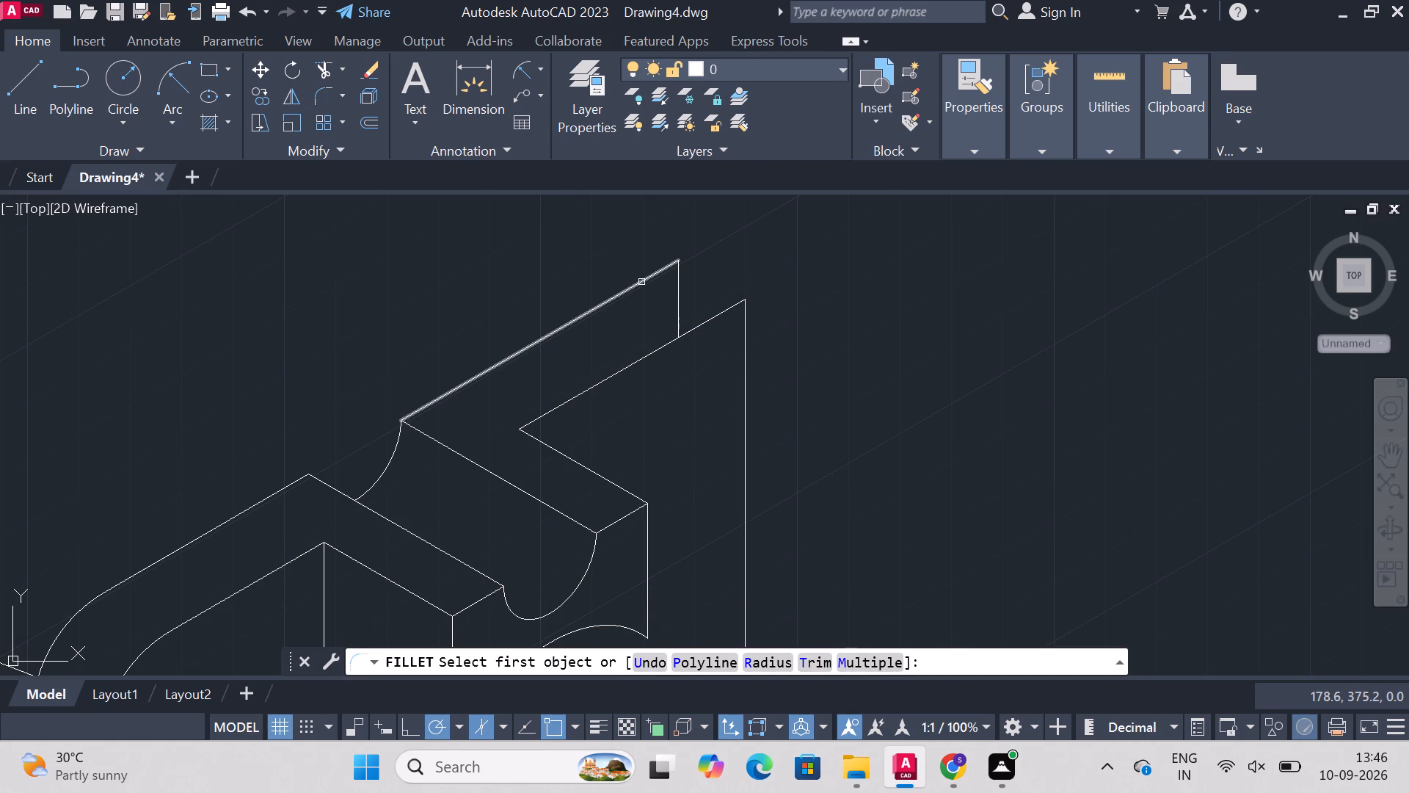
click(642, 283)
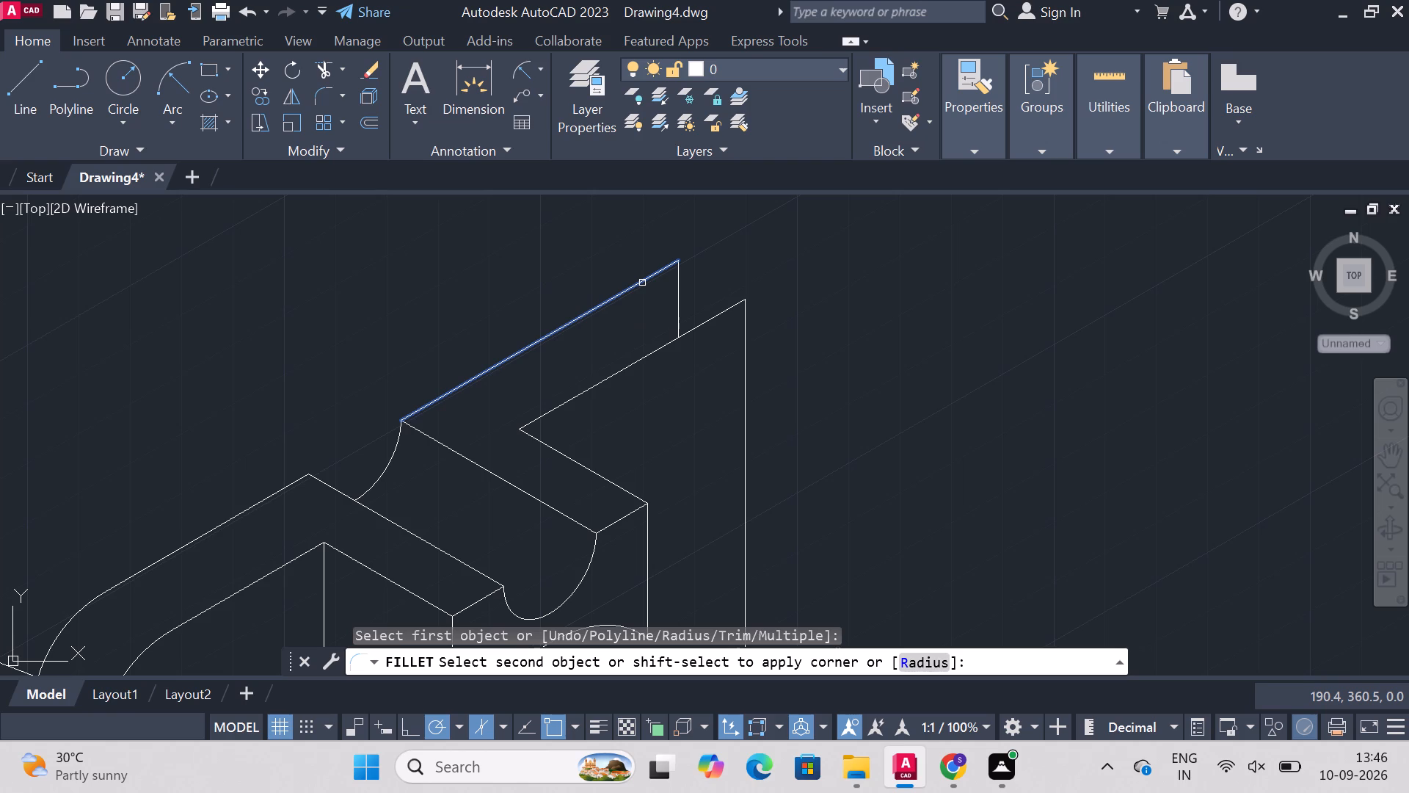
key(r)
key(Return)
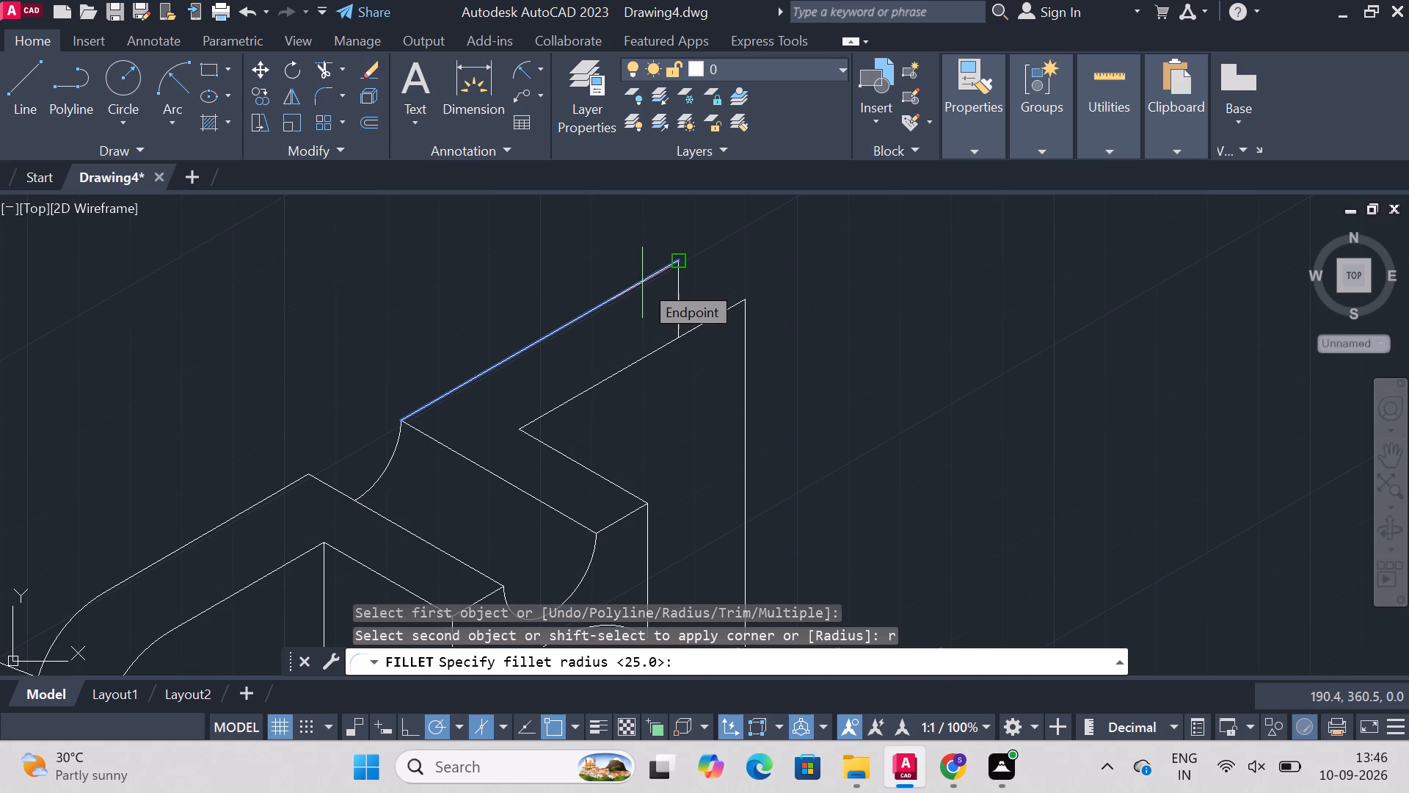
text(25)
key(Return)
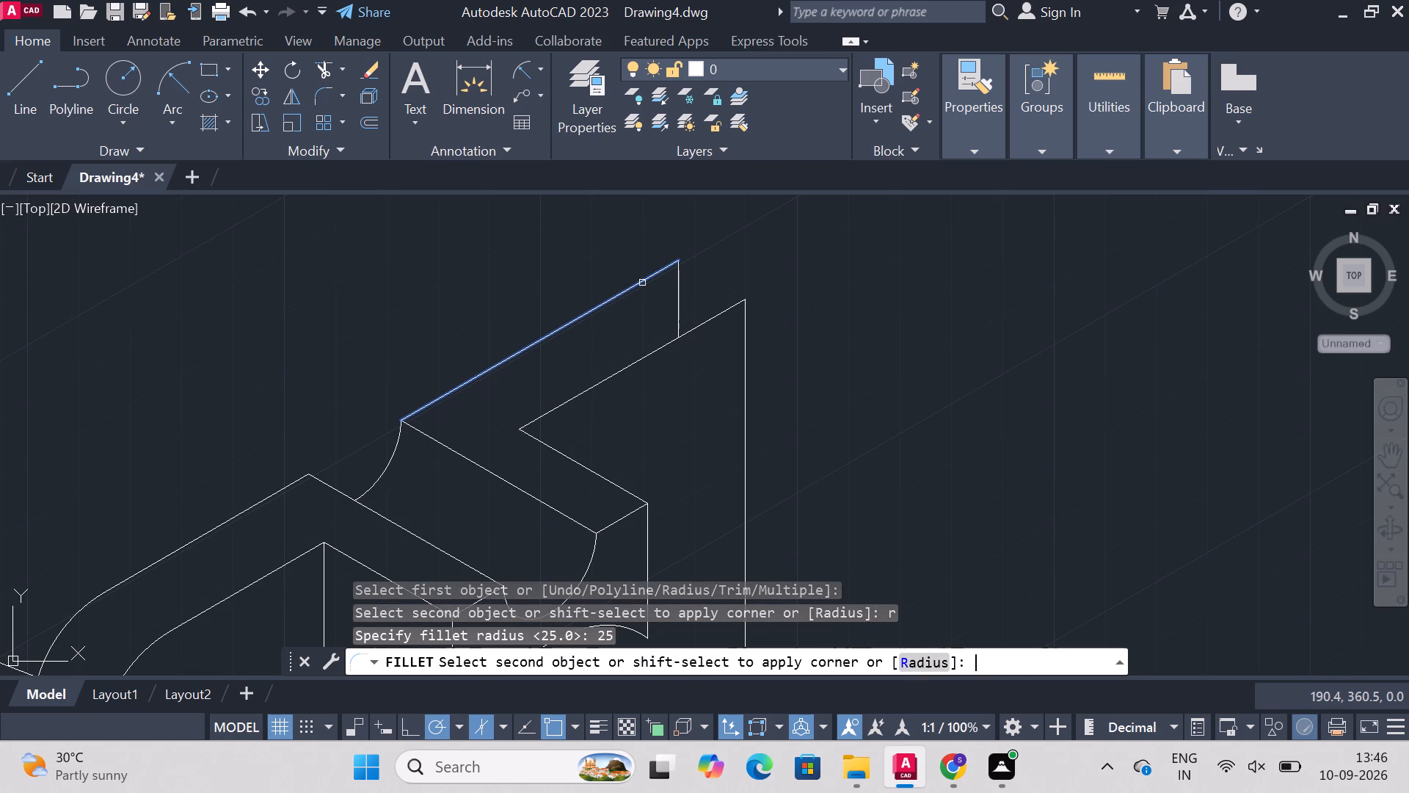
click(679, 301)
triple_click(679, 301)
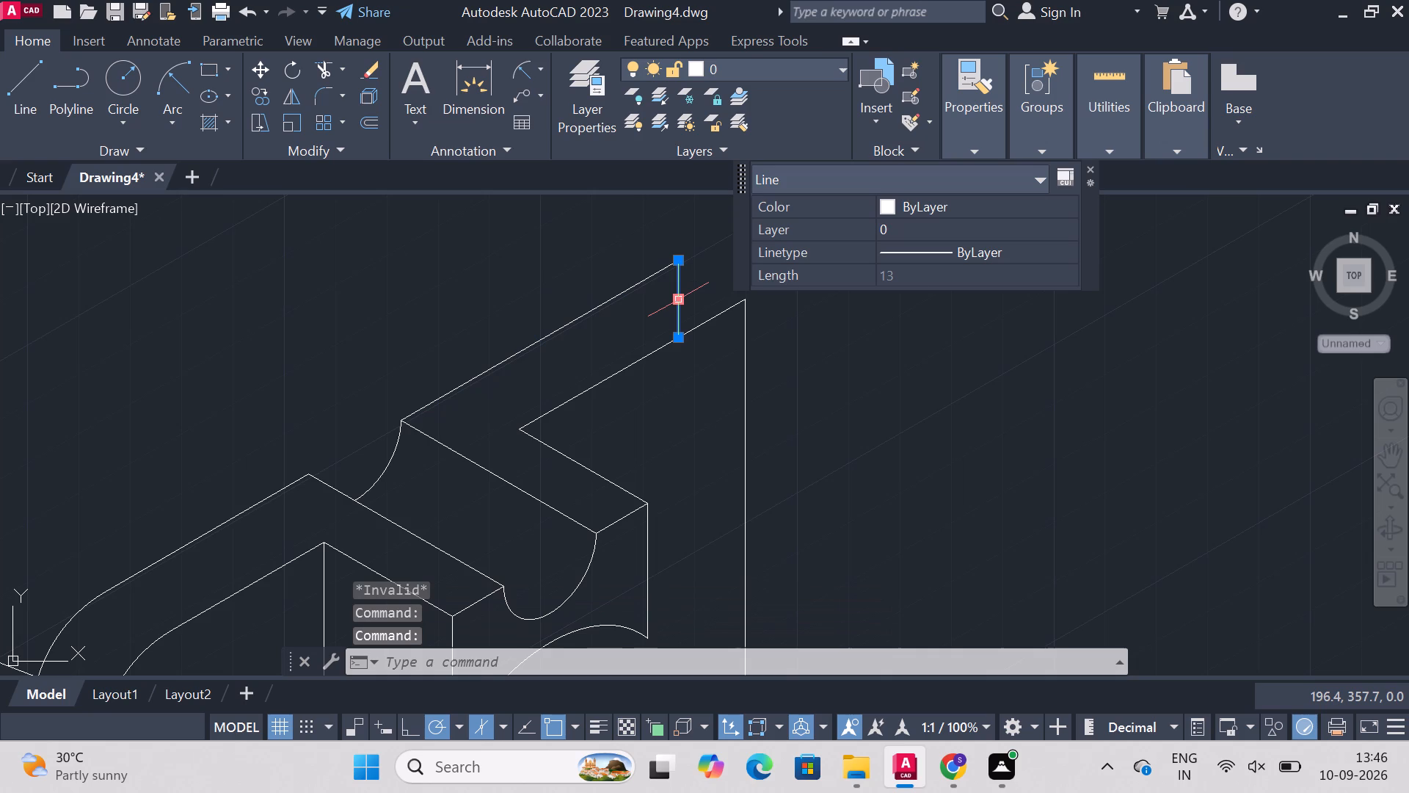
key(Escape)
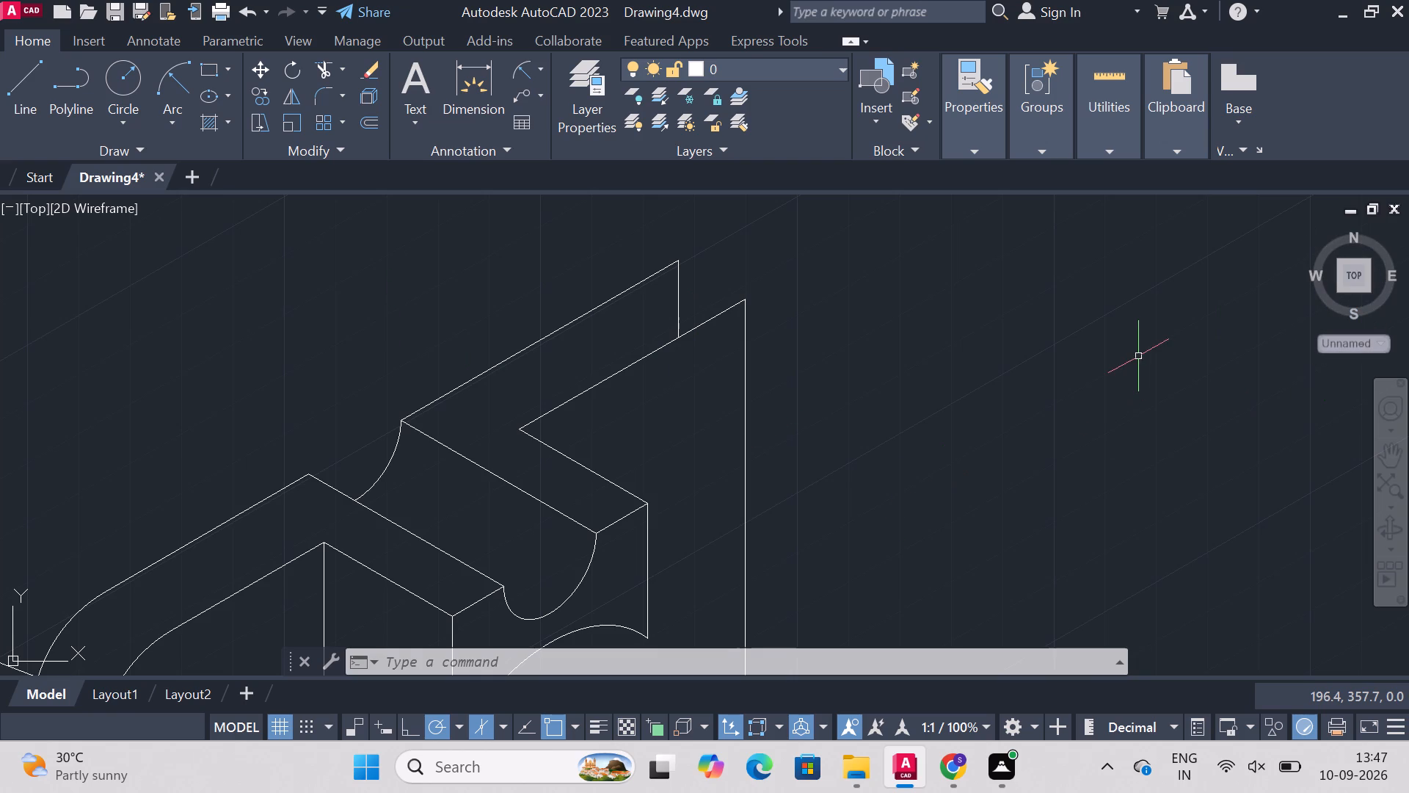
Delete the radius dimension at the wall's rounded corner.
ctrl+scroll(980, 419, down, 4)
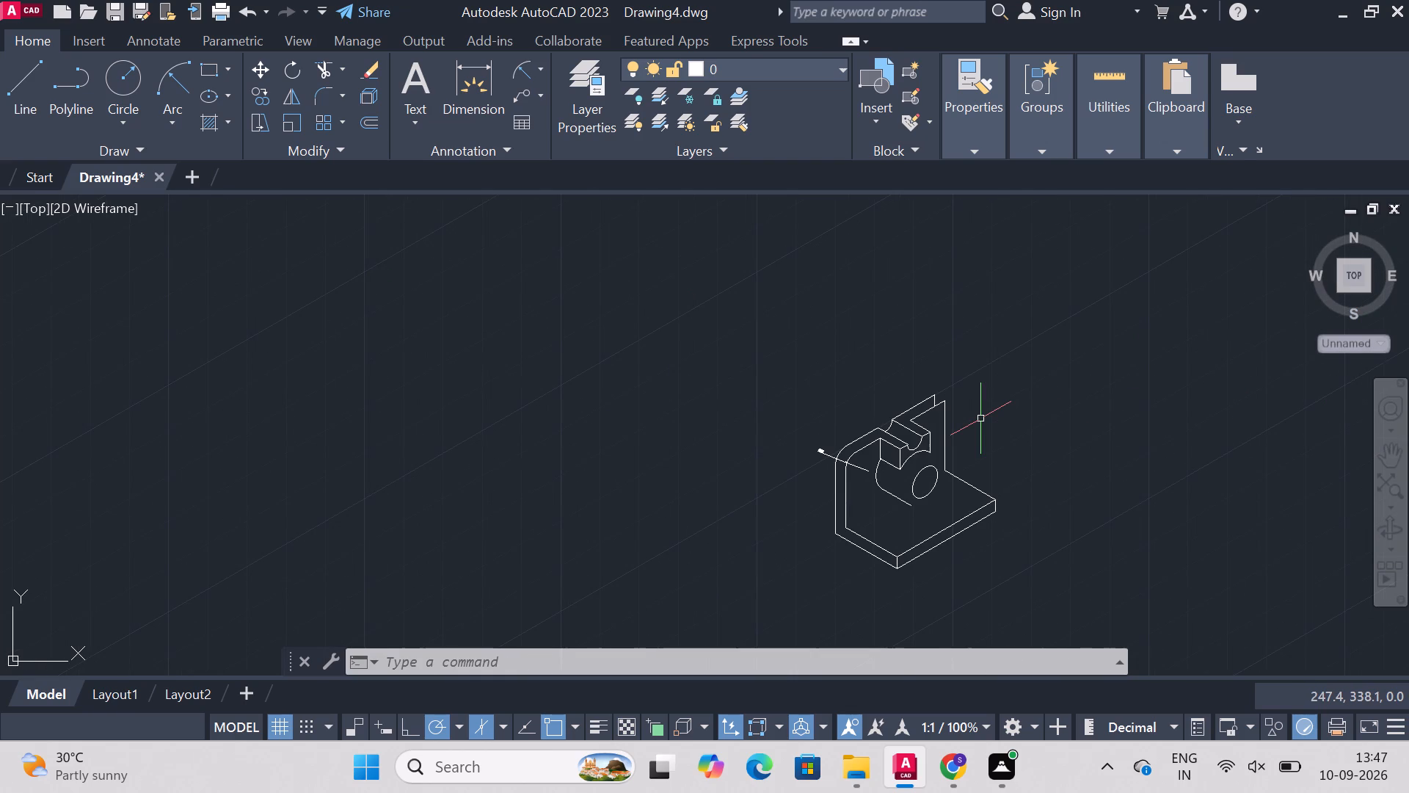
scroll(980, 419, right, 3)
scroll(980, 419, left, 1)
scroll(916, 475, right, 4)
scroll(916, 475, left, 1)
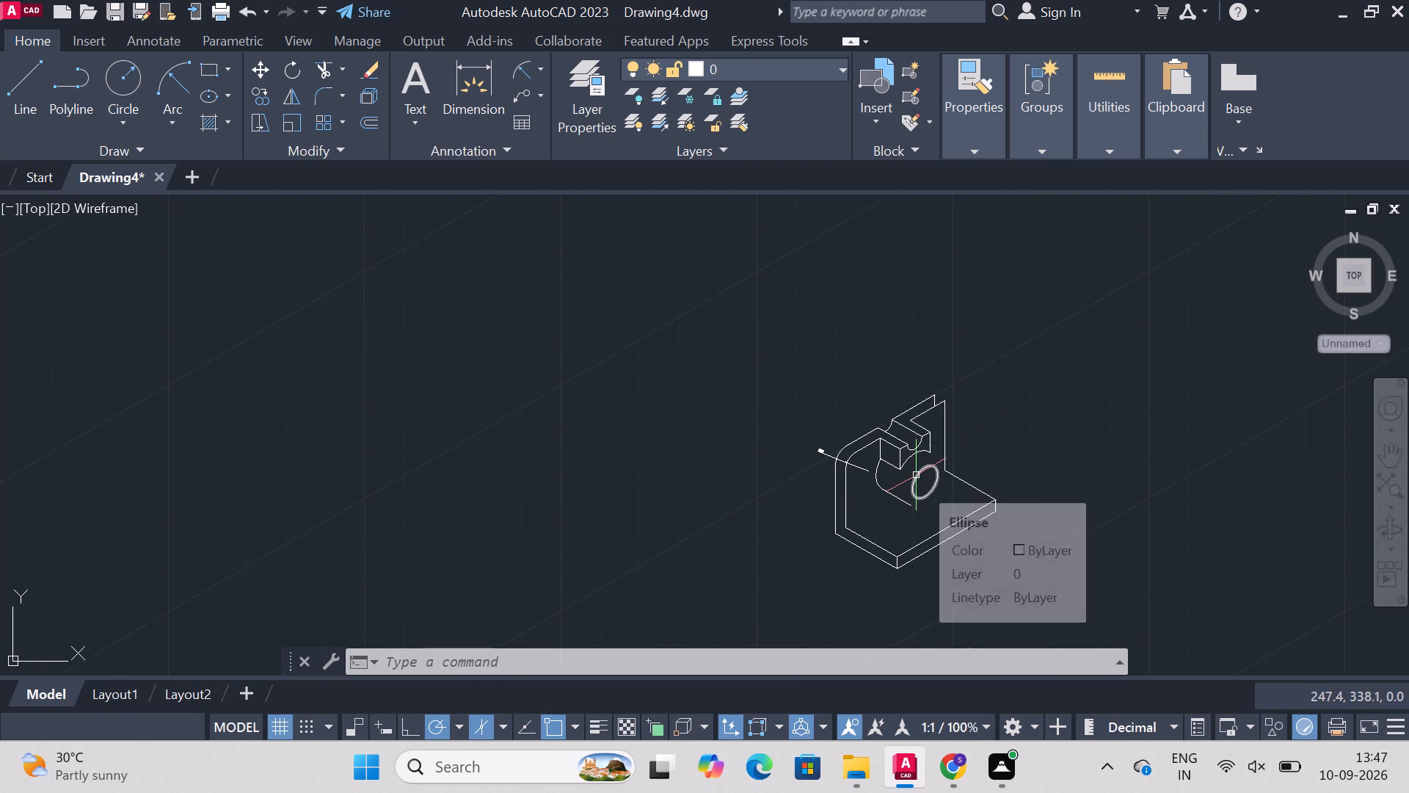
scroll(916, 475, right, 3)
key(z)
key(Return)
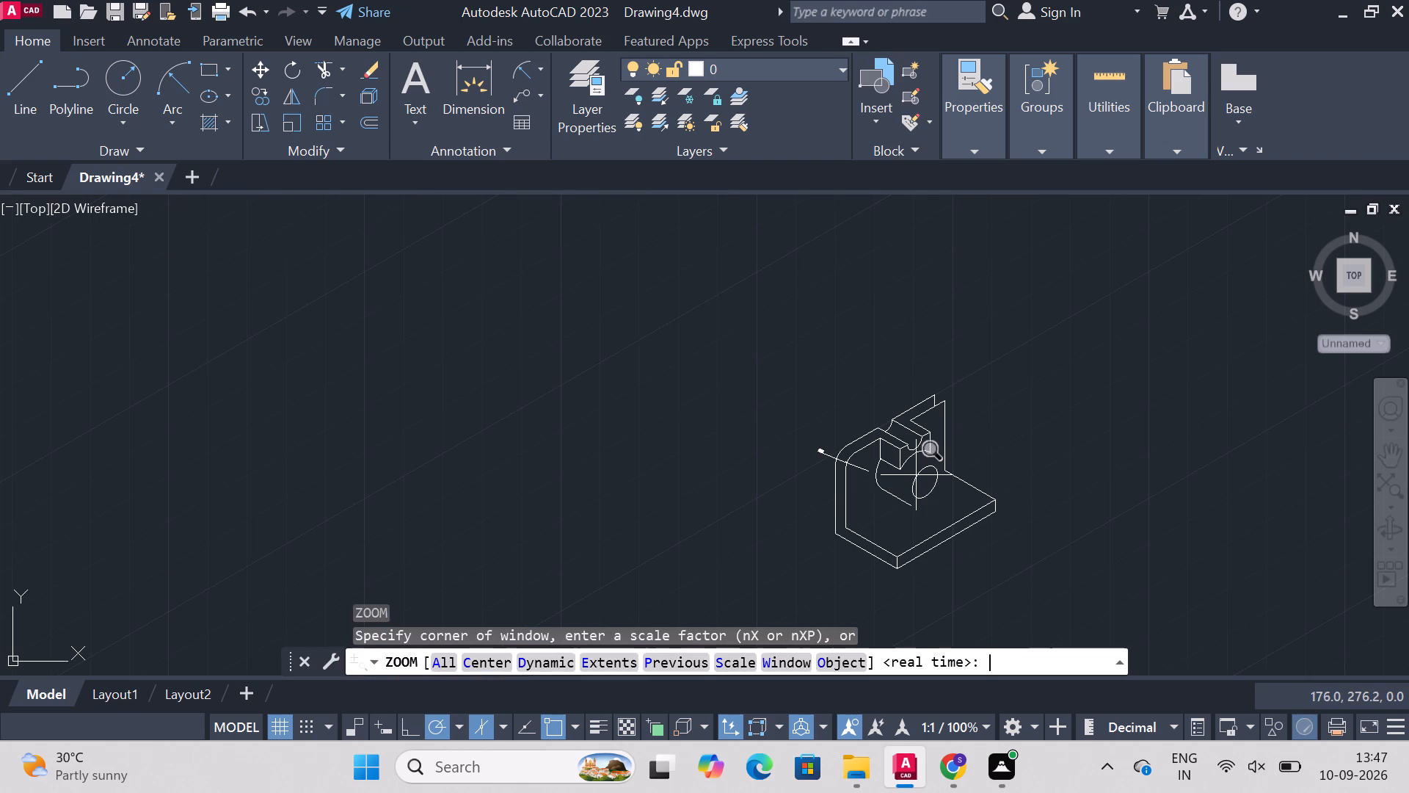
key(a)
key(Return)
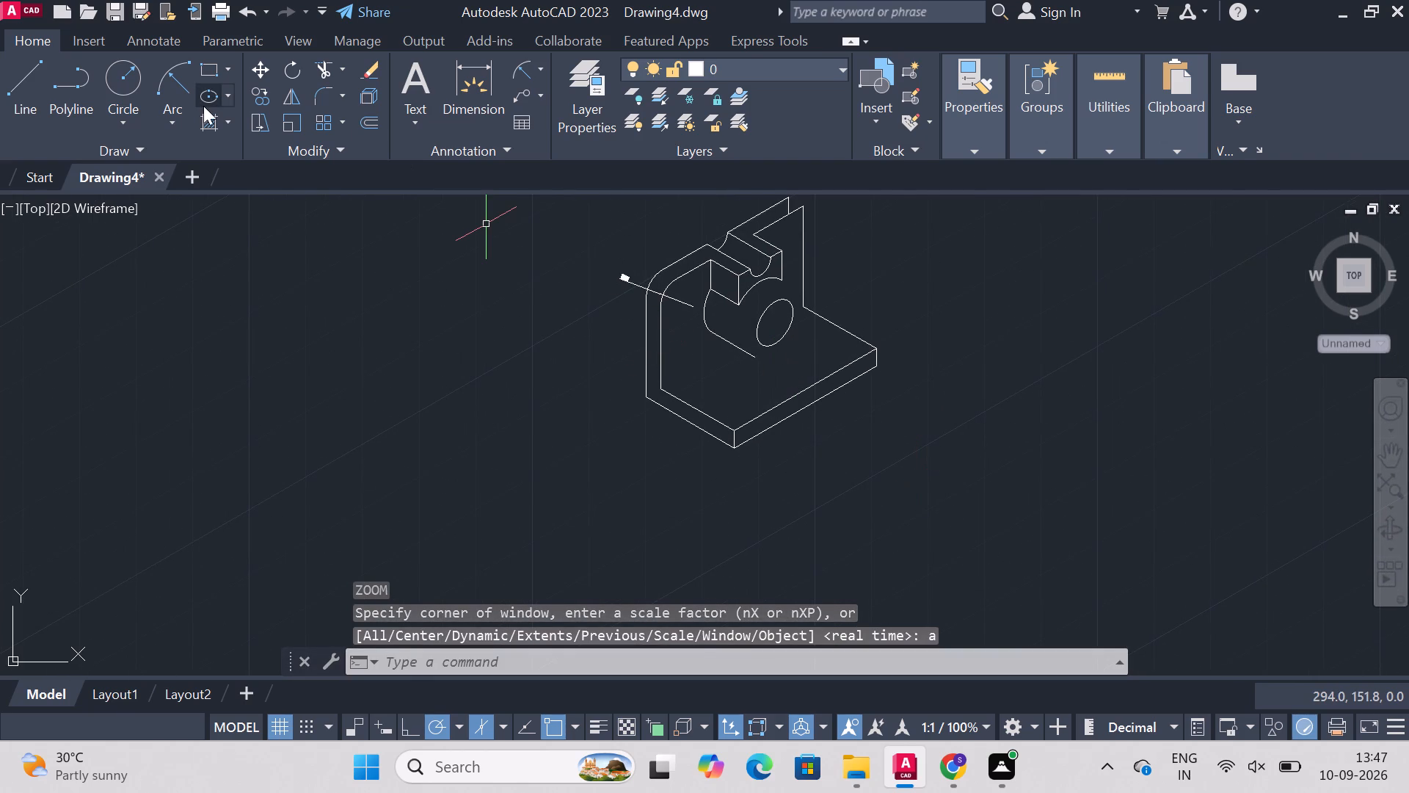
click(621, 281)
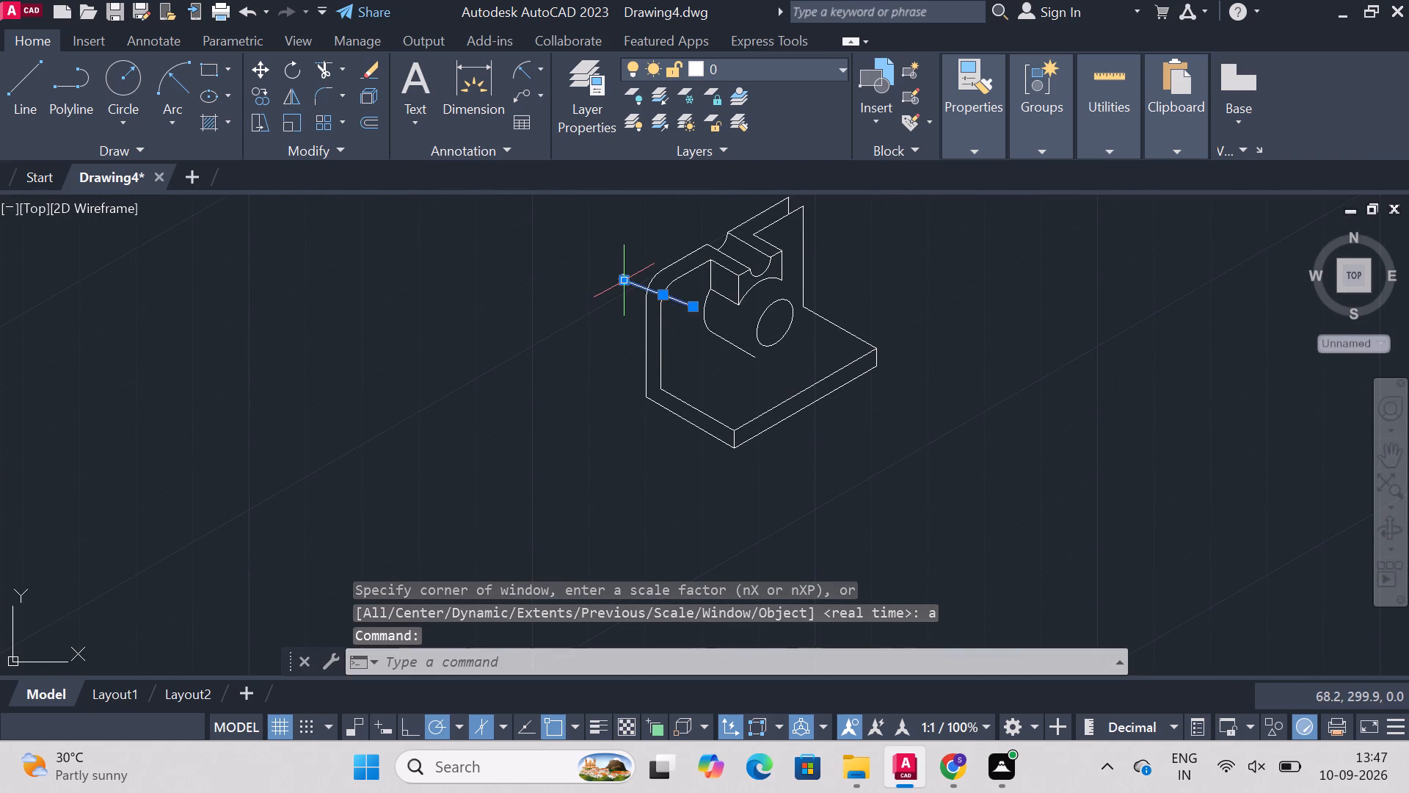
key(Delete)
key(Delete)
key(Delete)
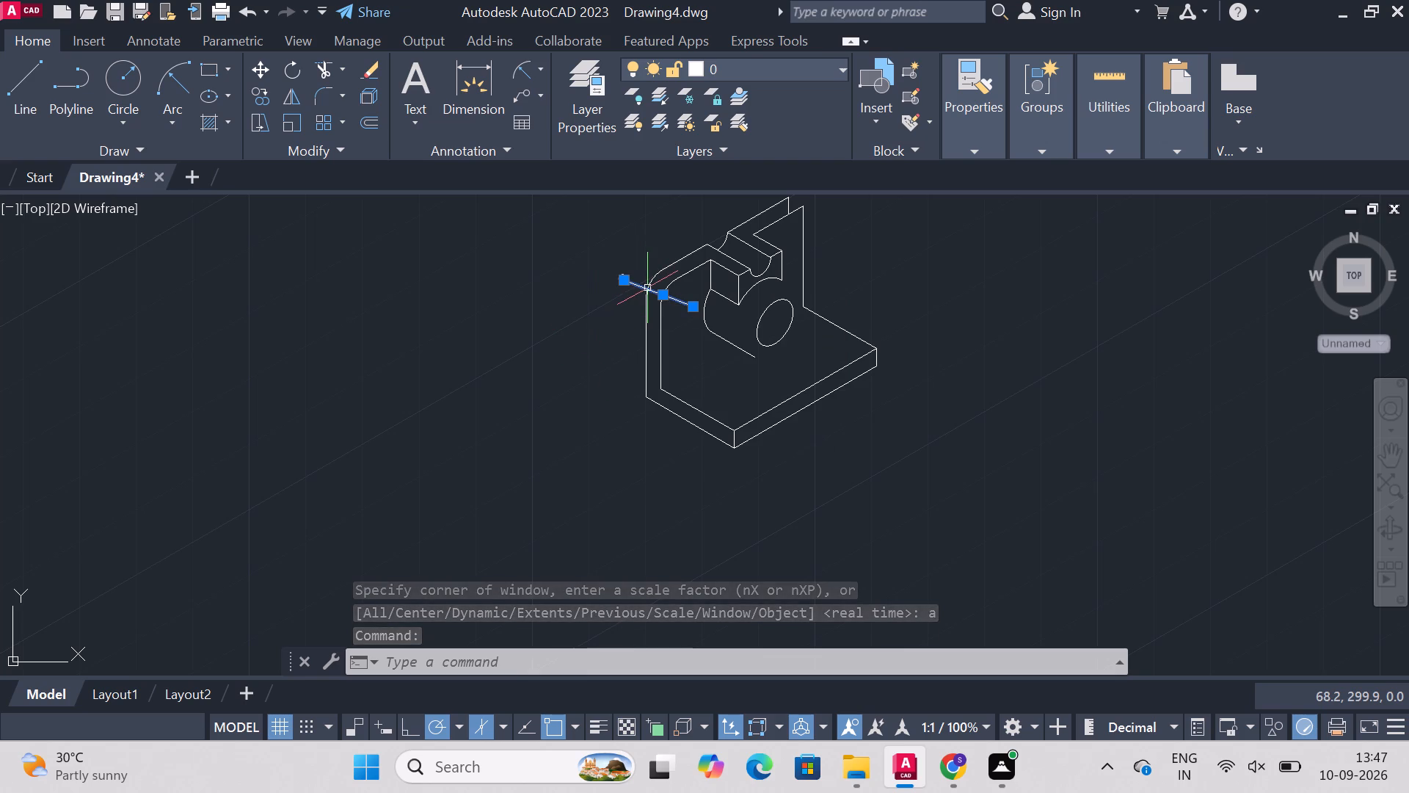
key(Delete)
Draw a radius-25 isocircle centred on the bore ellipse to form the boss's front outer edge.
ctrl+scroll(647, 288, up, 2)
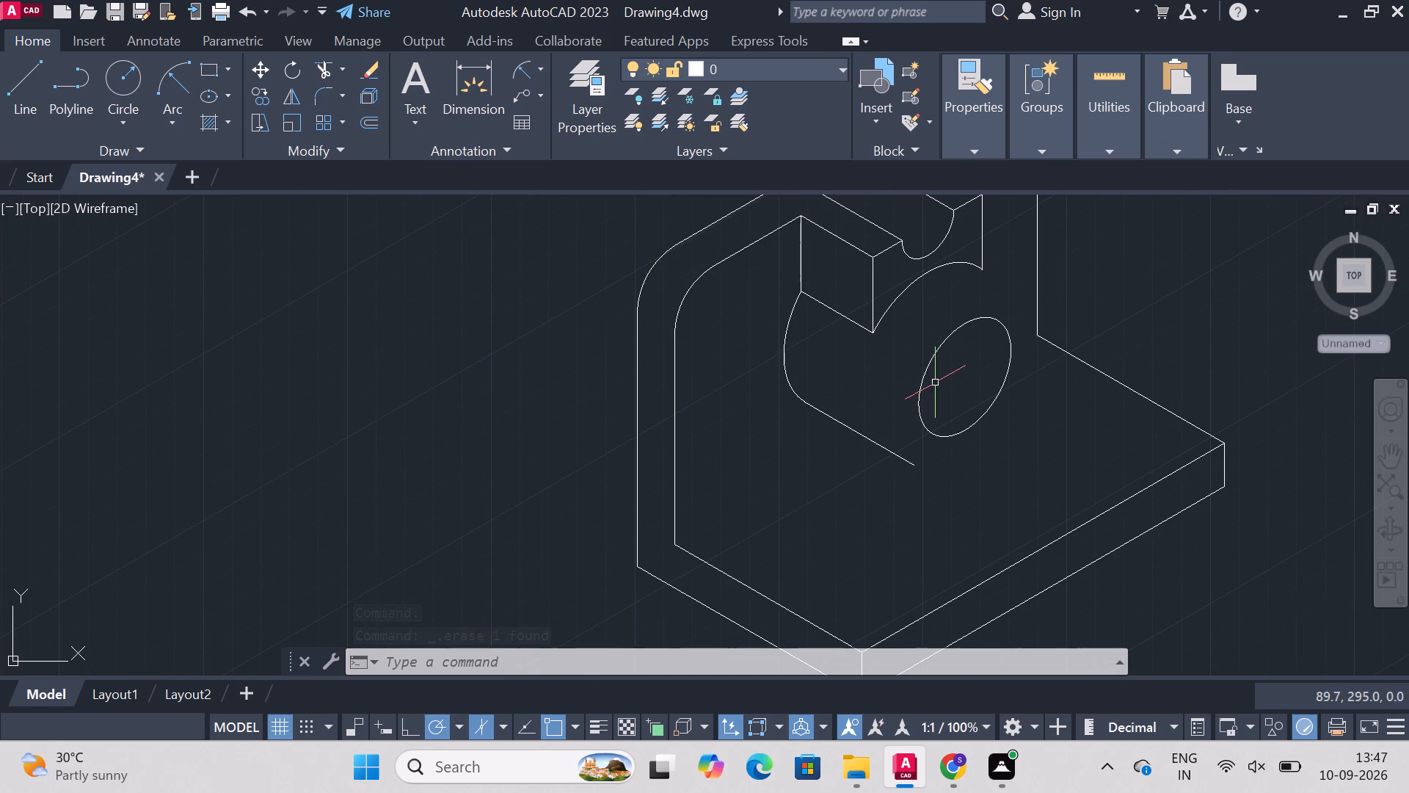
text(el)
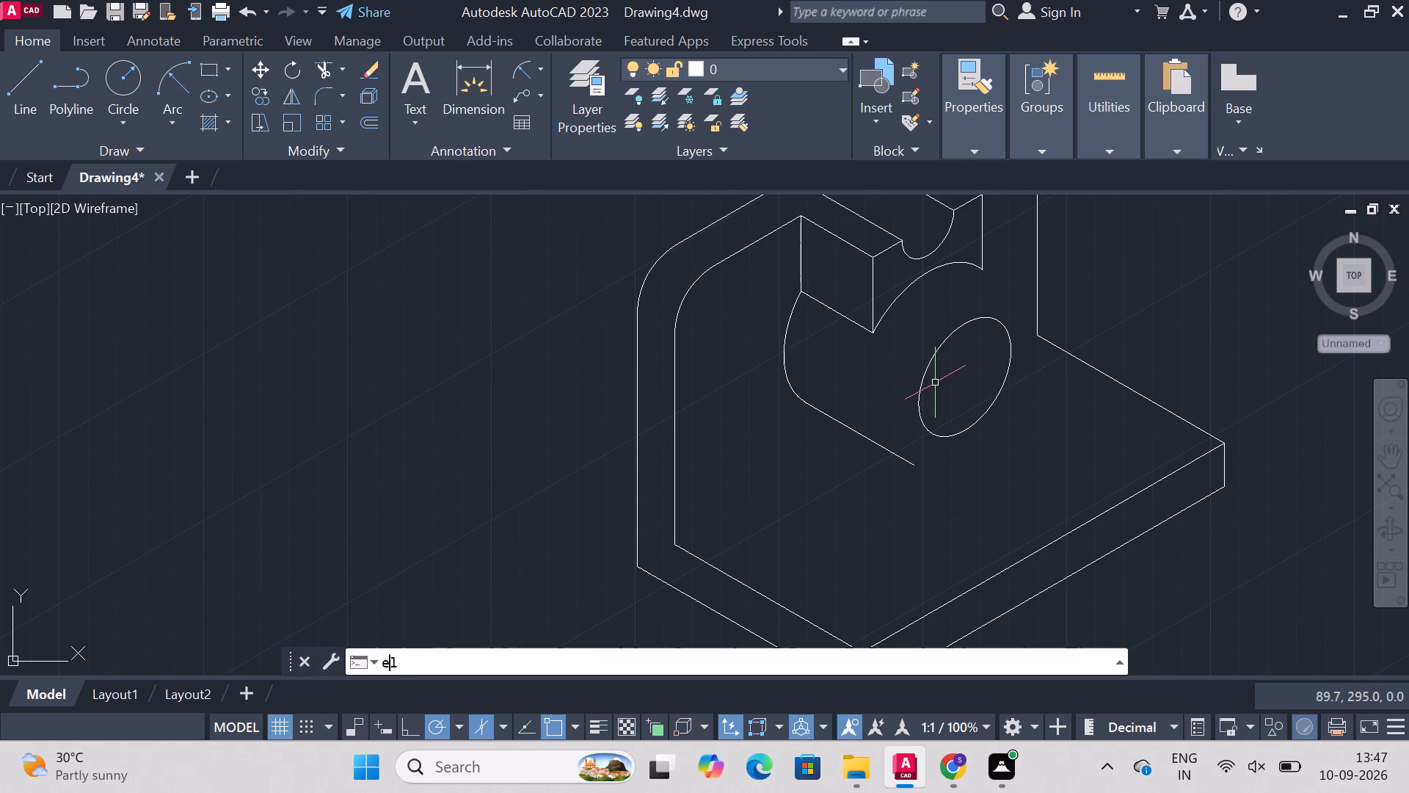
key(Return)
text(iso)
key(Return)
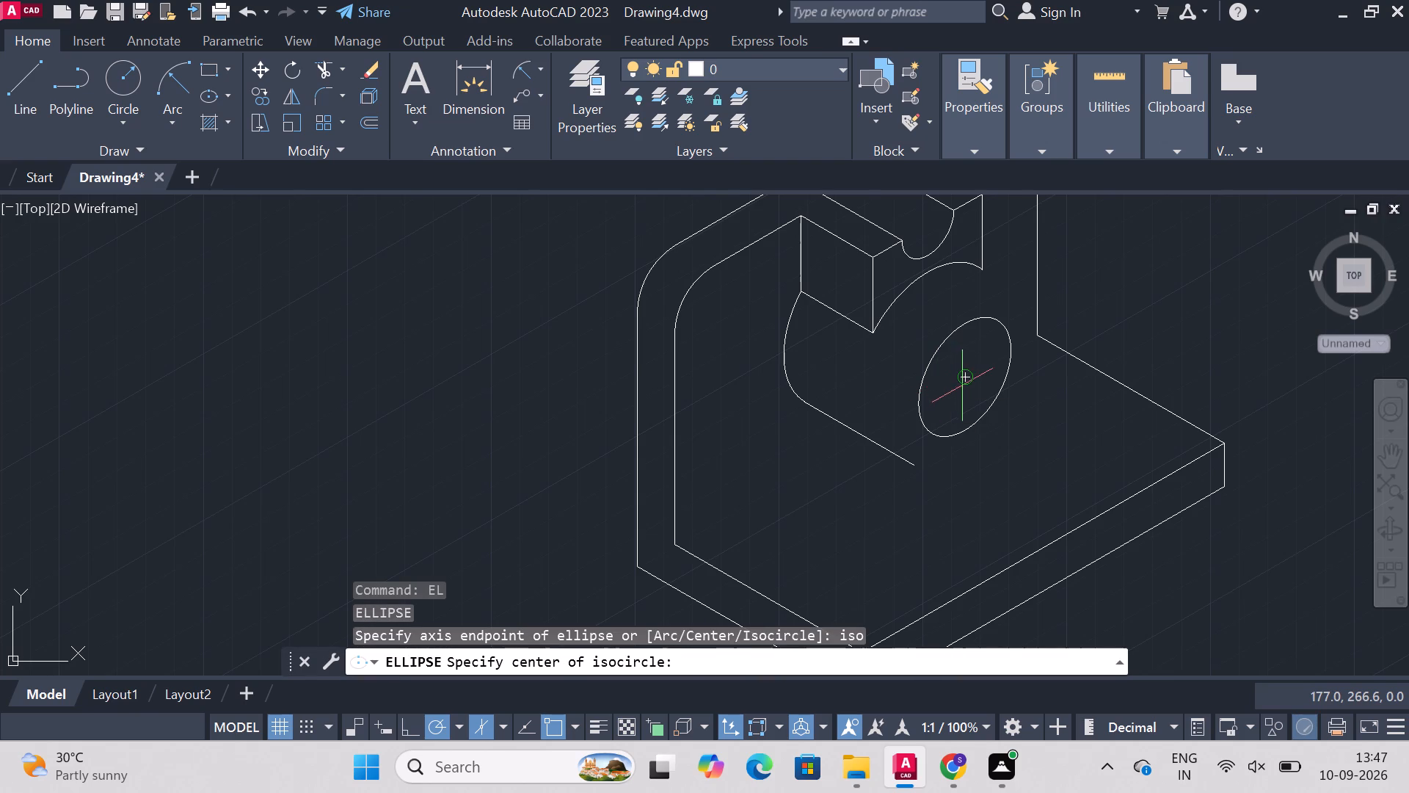
click(960, 377)
click(960, 377)
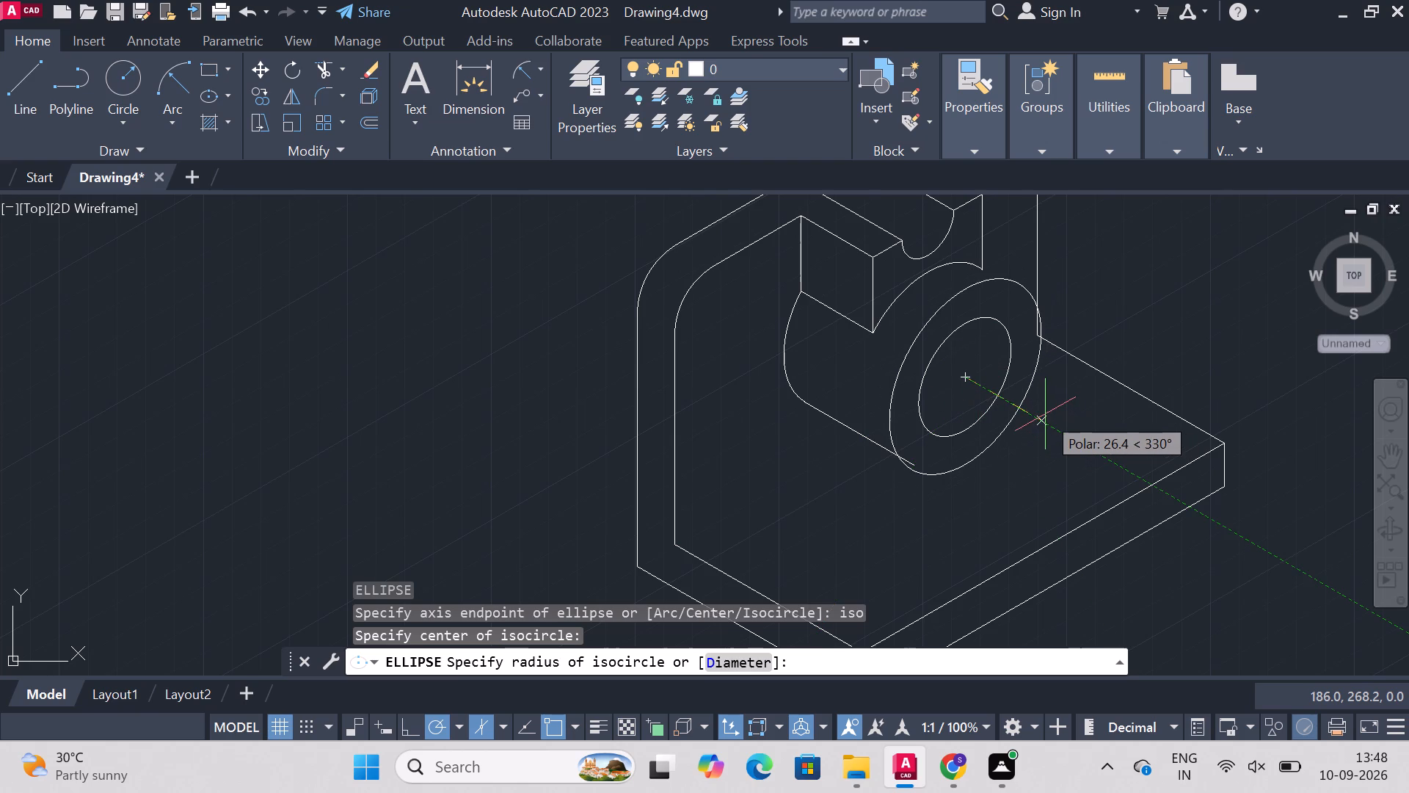
key(r)
key(Return)
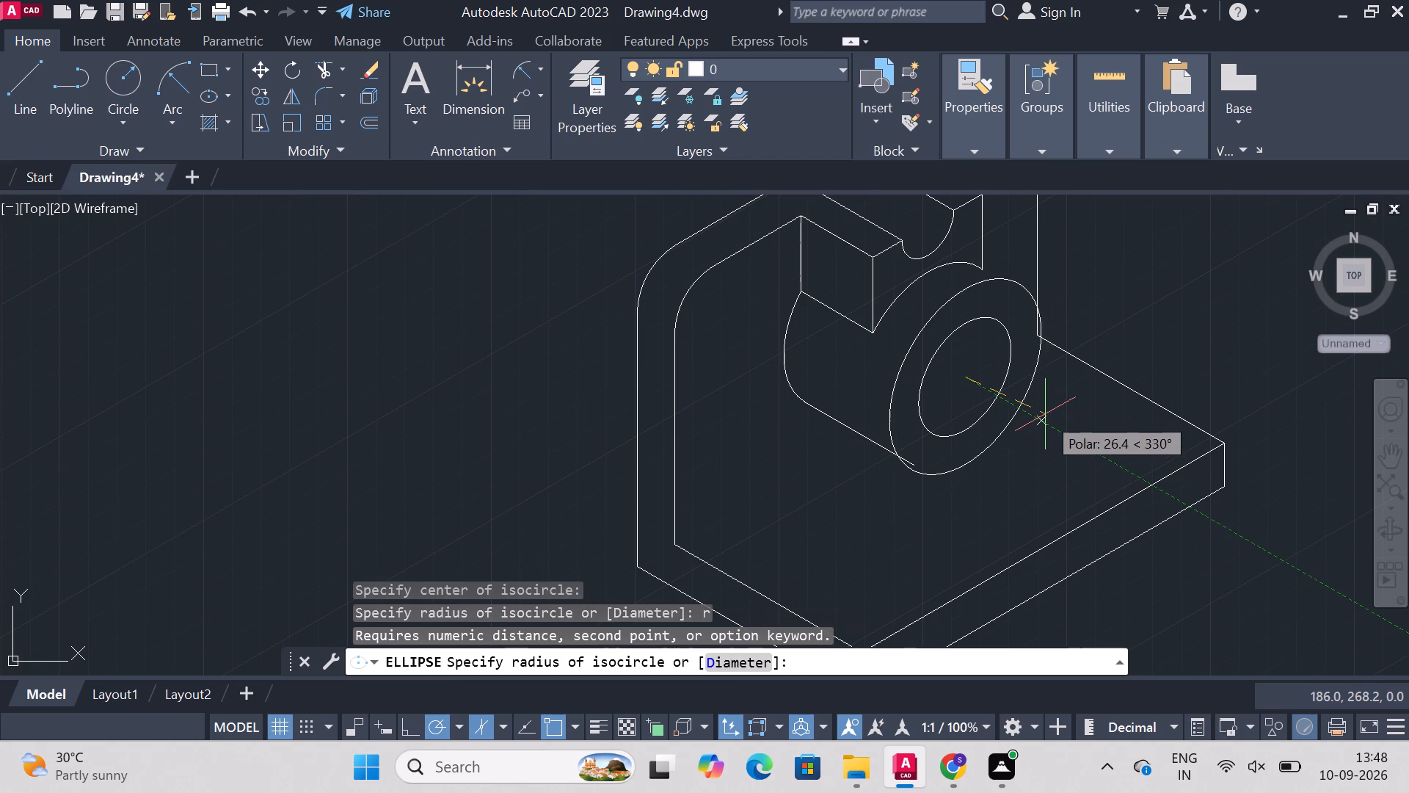
text(25)
key(Return)
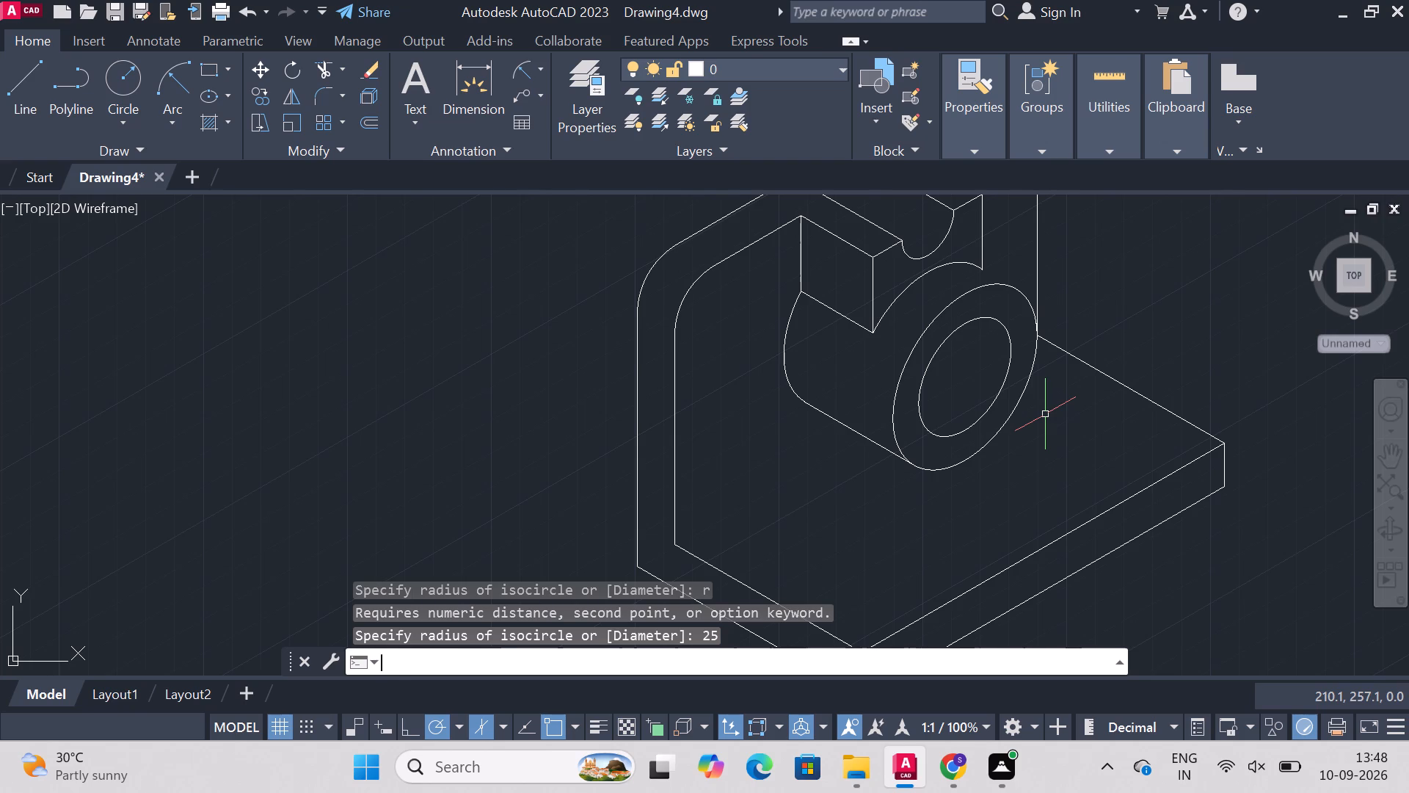
Draw a line from the lower end of the top feature's vertical edge to the boss's front outer ellipse.
text(line)
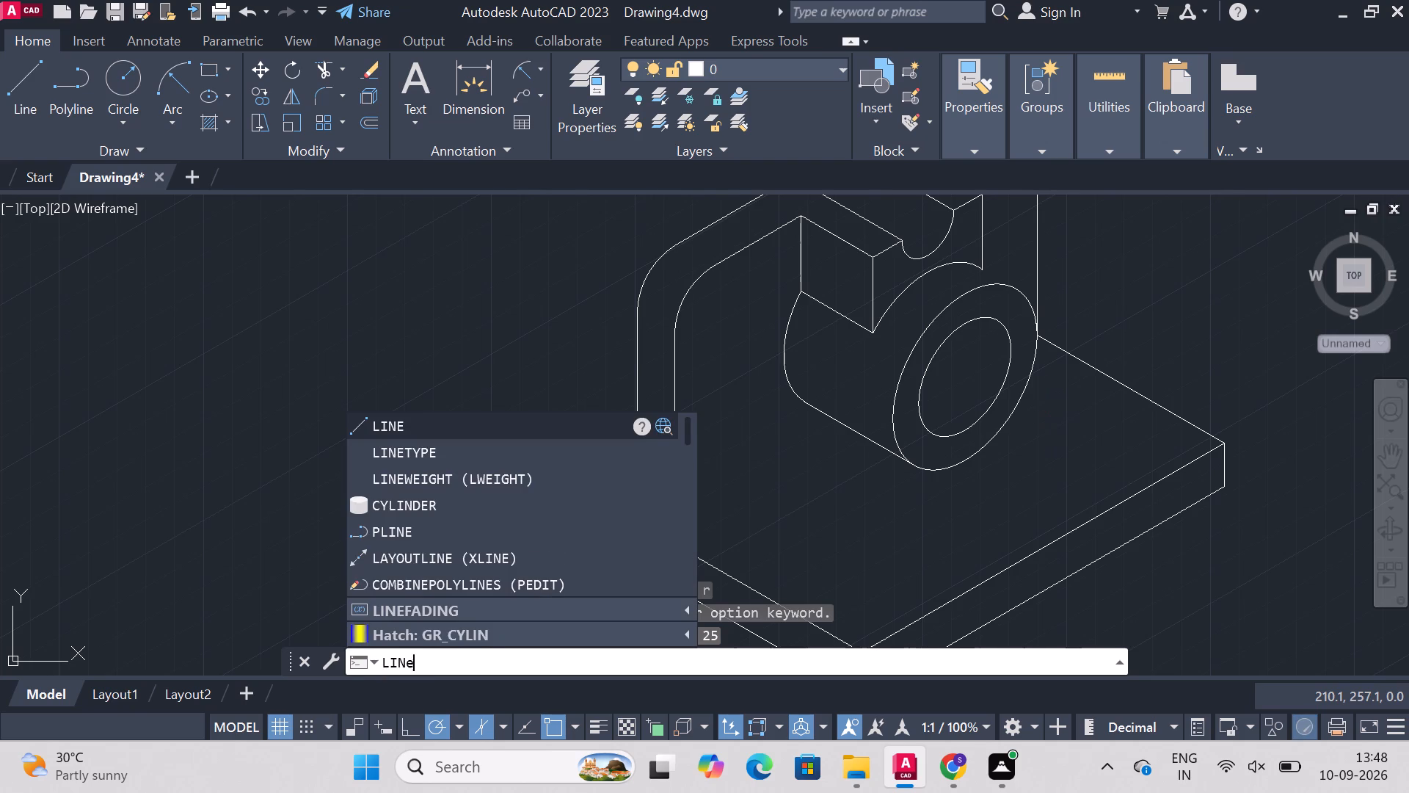
key(Return)
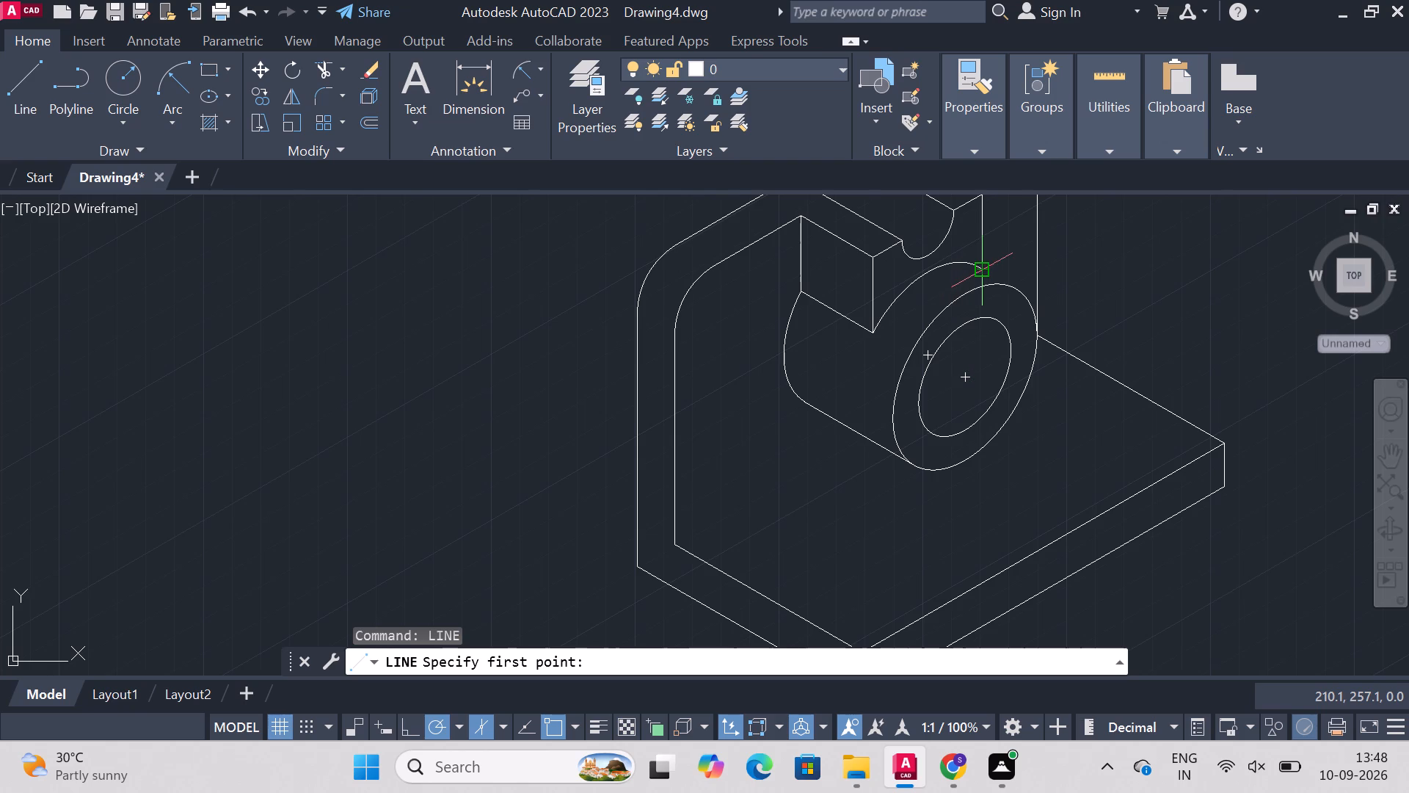
click(980, 275)
click(1013, 290)
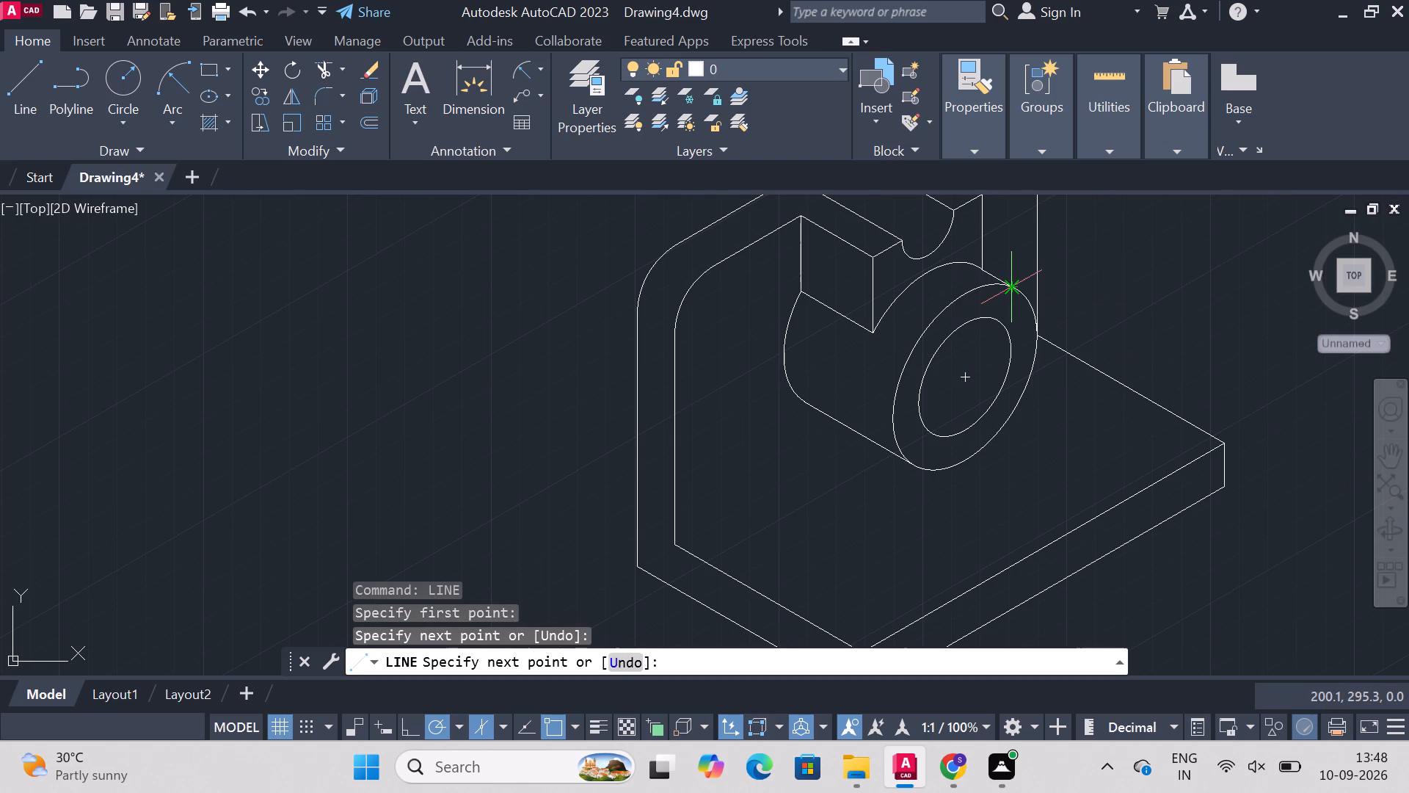
key(Escape)
key(Escape)
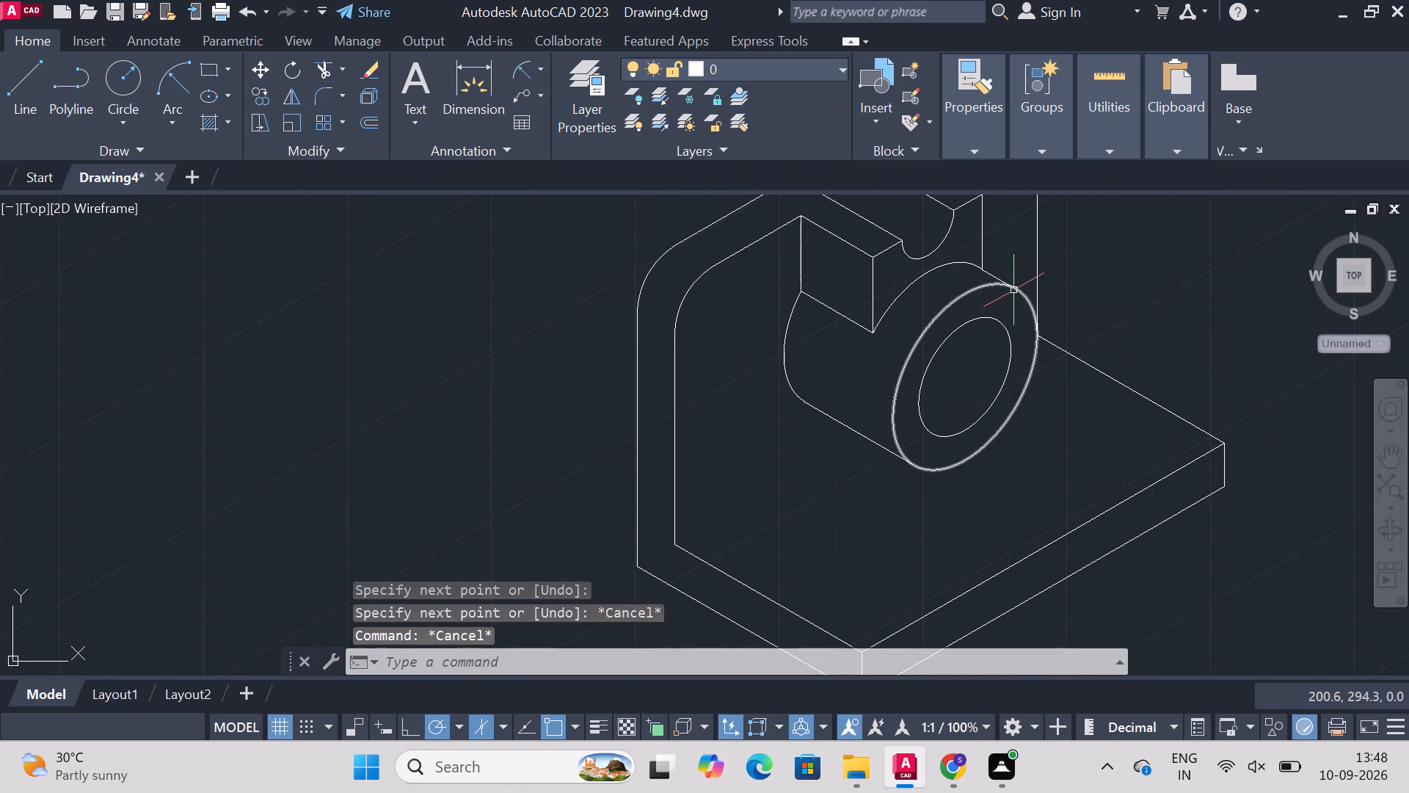
key(Escape)
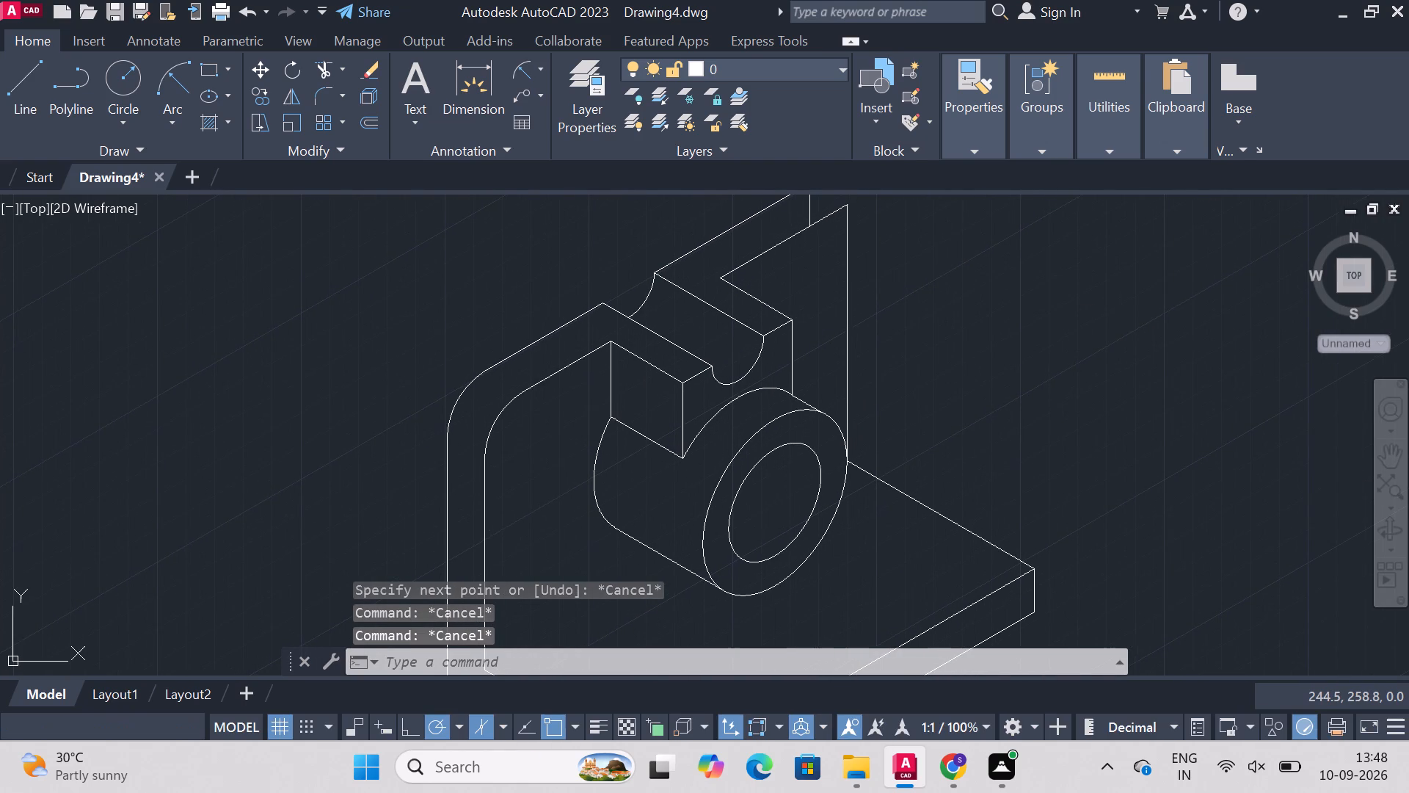
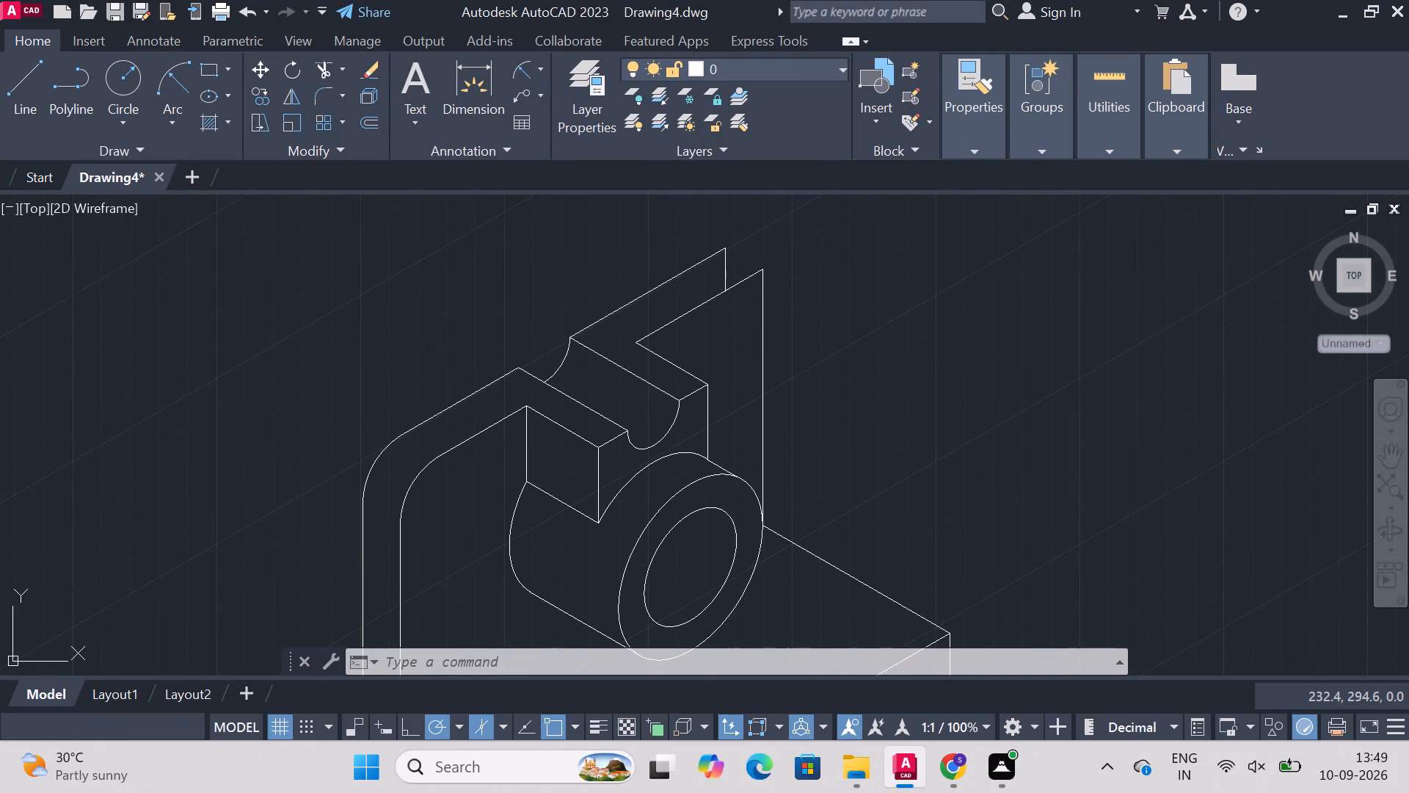
Trim away the two vertical edges and the short sloped piece at the far end of the upper plate outline.
text(trim)
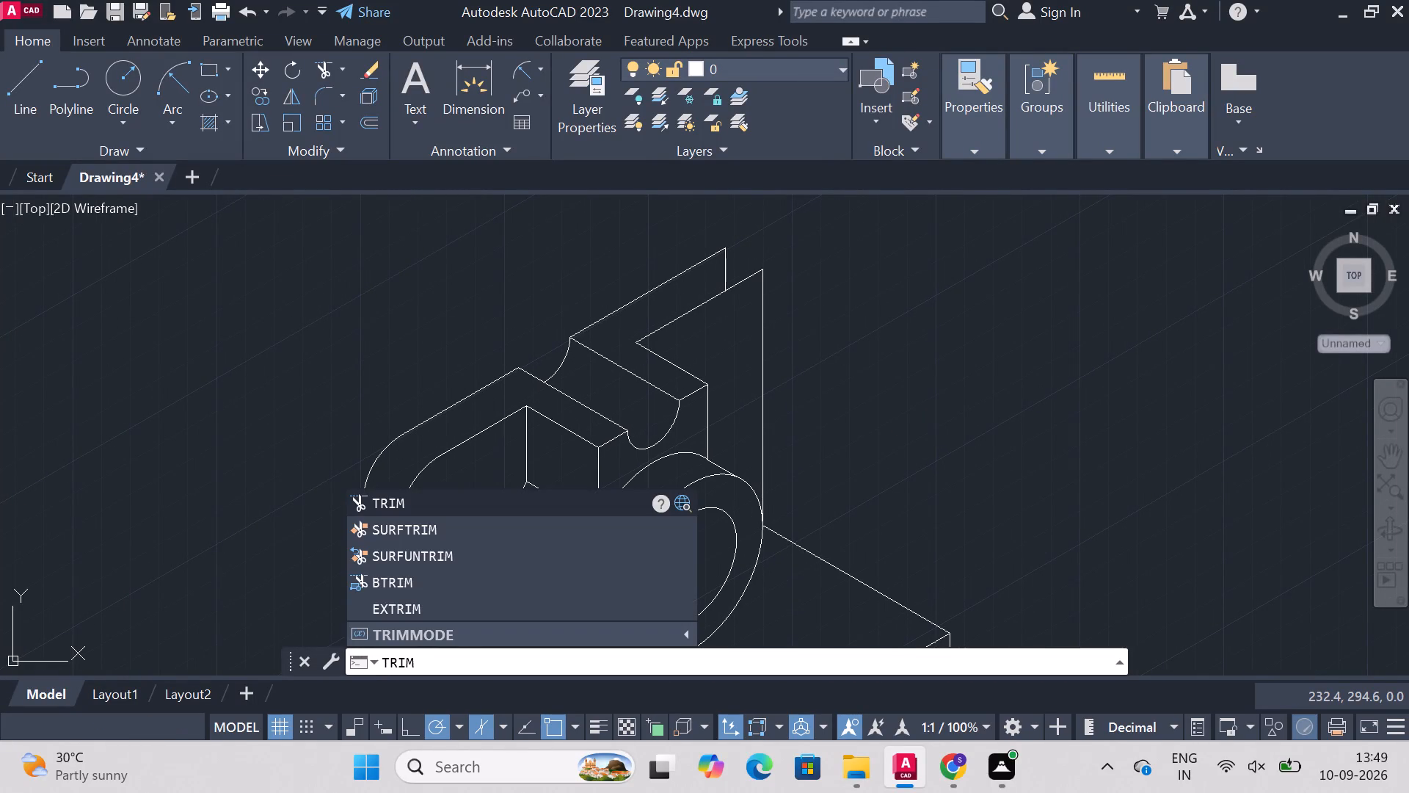
key(Return)
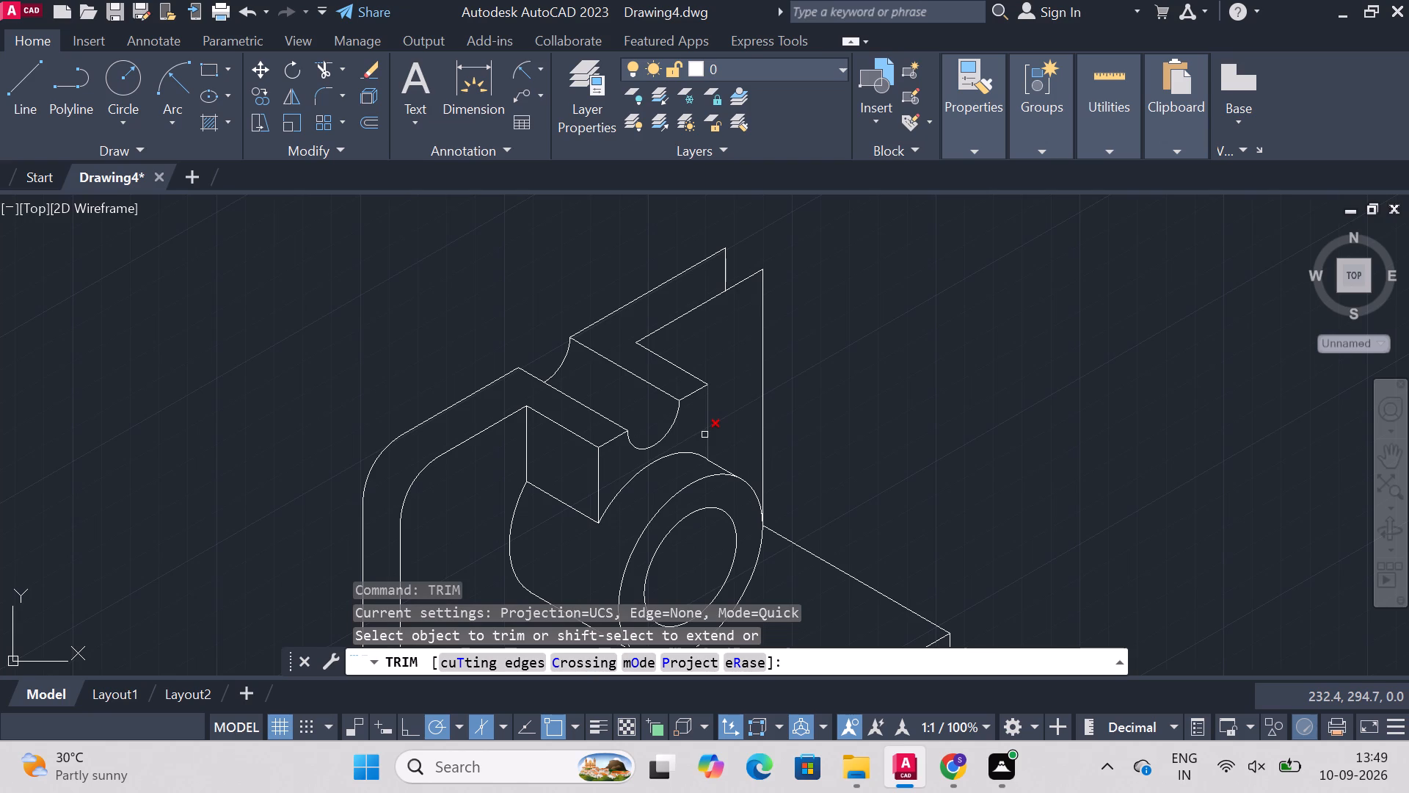
click(761, 337)
click(746, 276)
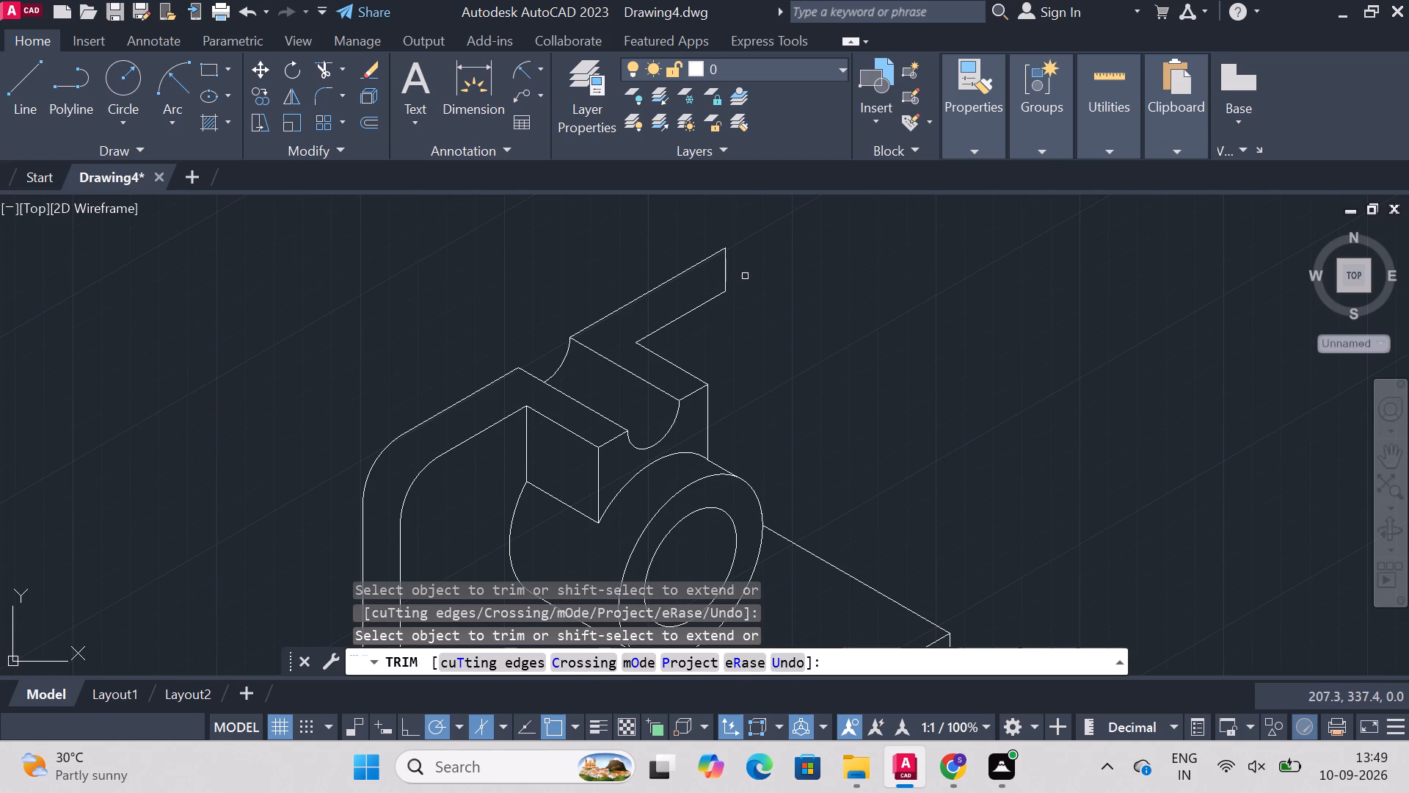
click(726, 267)
key(Escape)
key(Escape)
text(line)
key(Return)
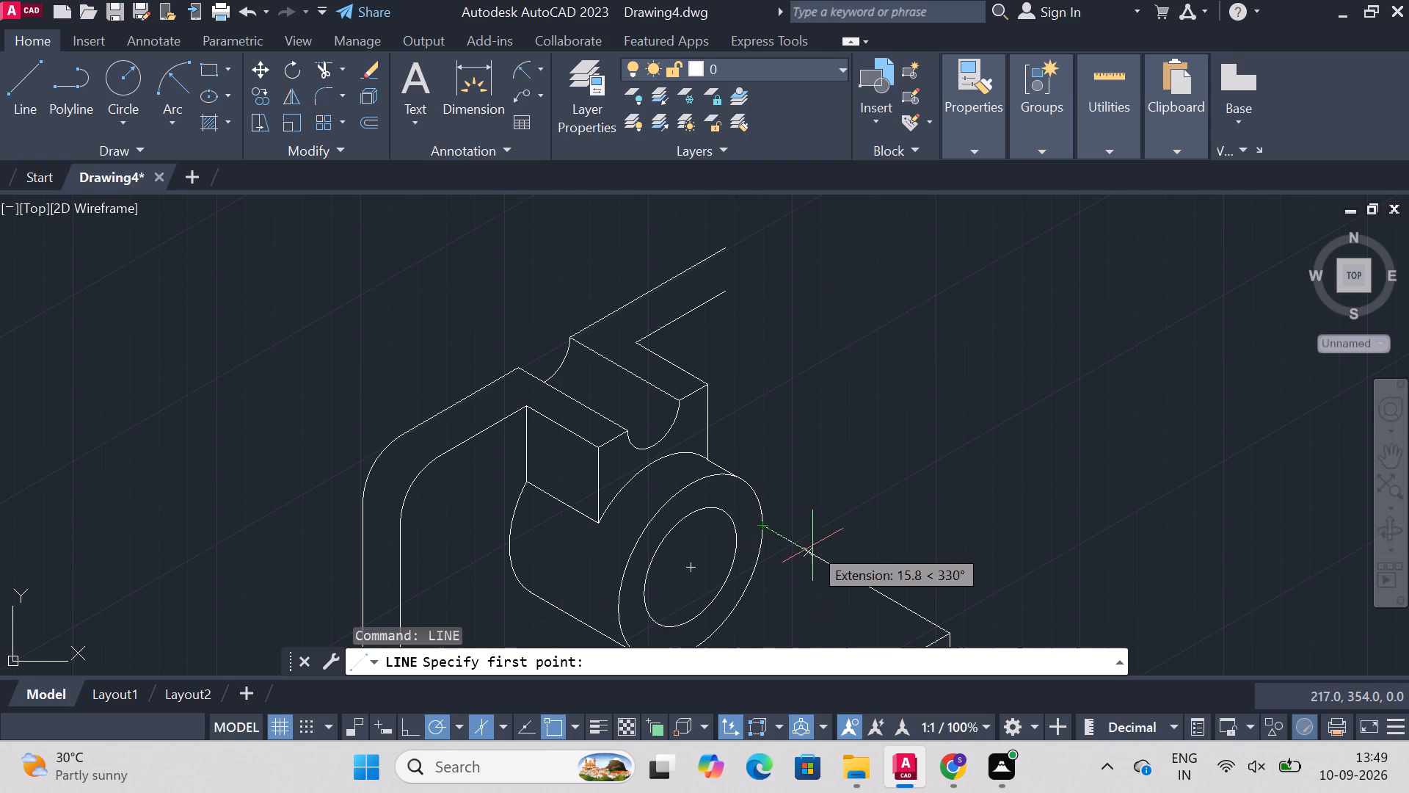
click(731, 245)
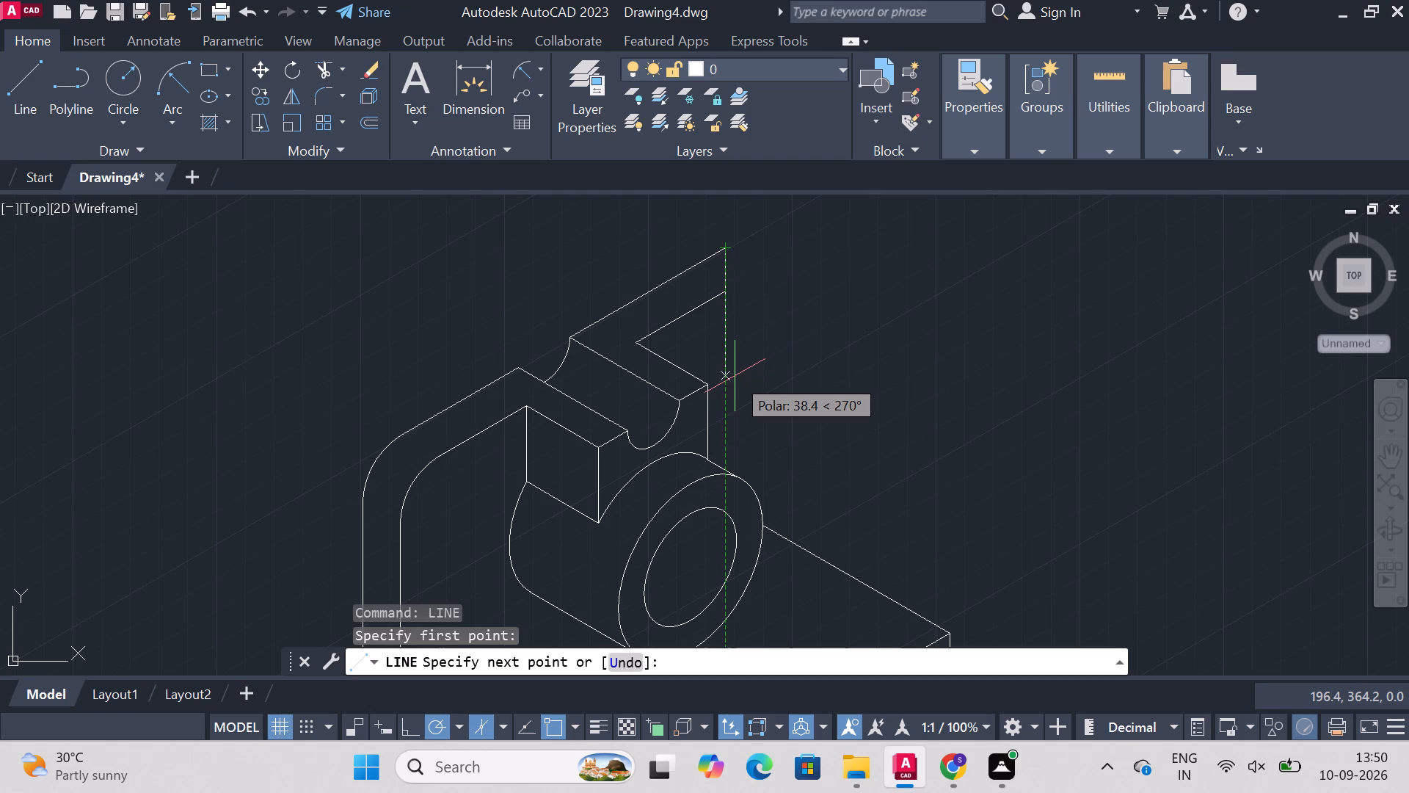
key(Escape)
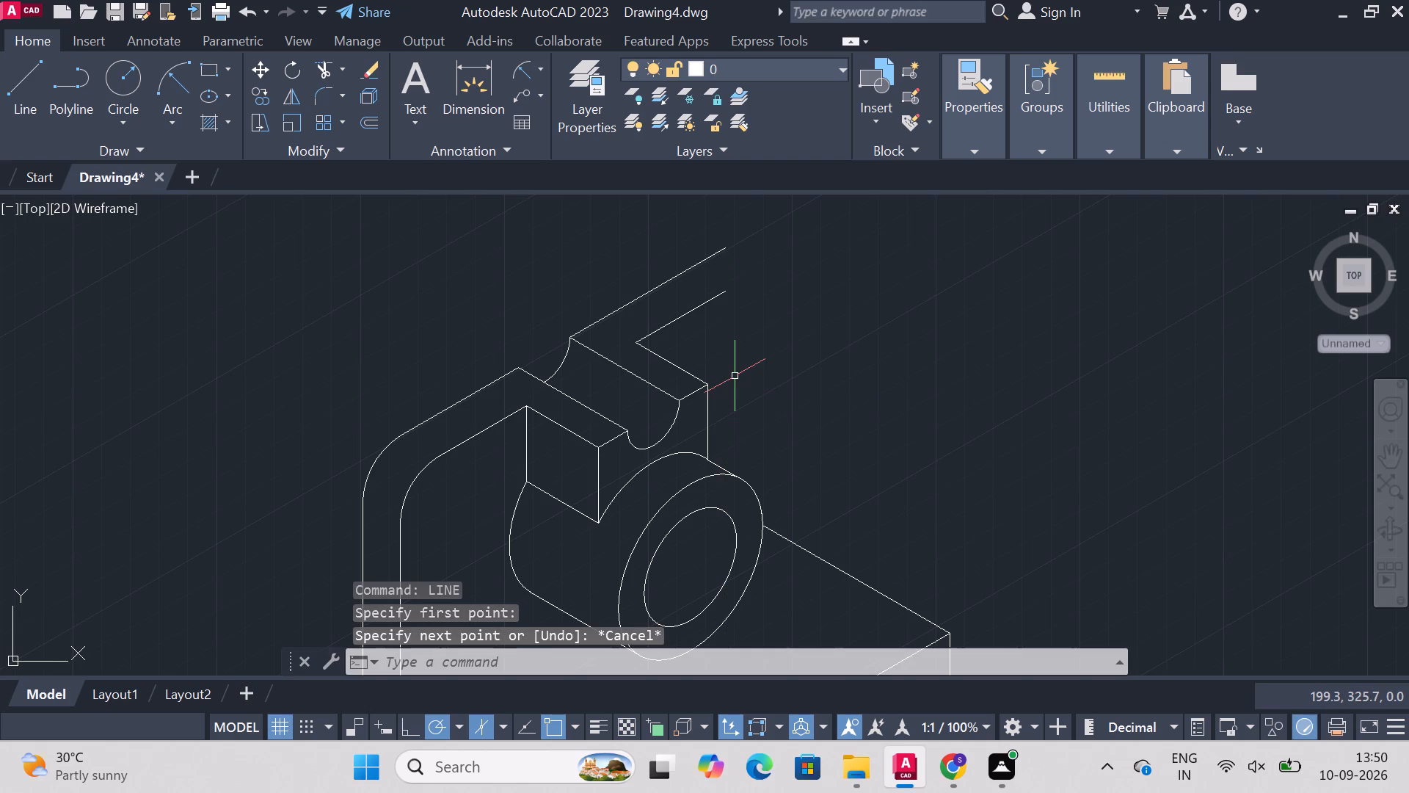
Trim away the long sloped upper edge running from the top of the back groove arc.
text(trim)
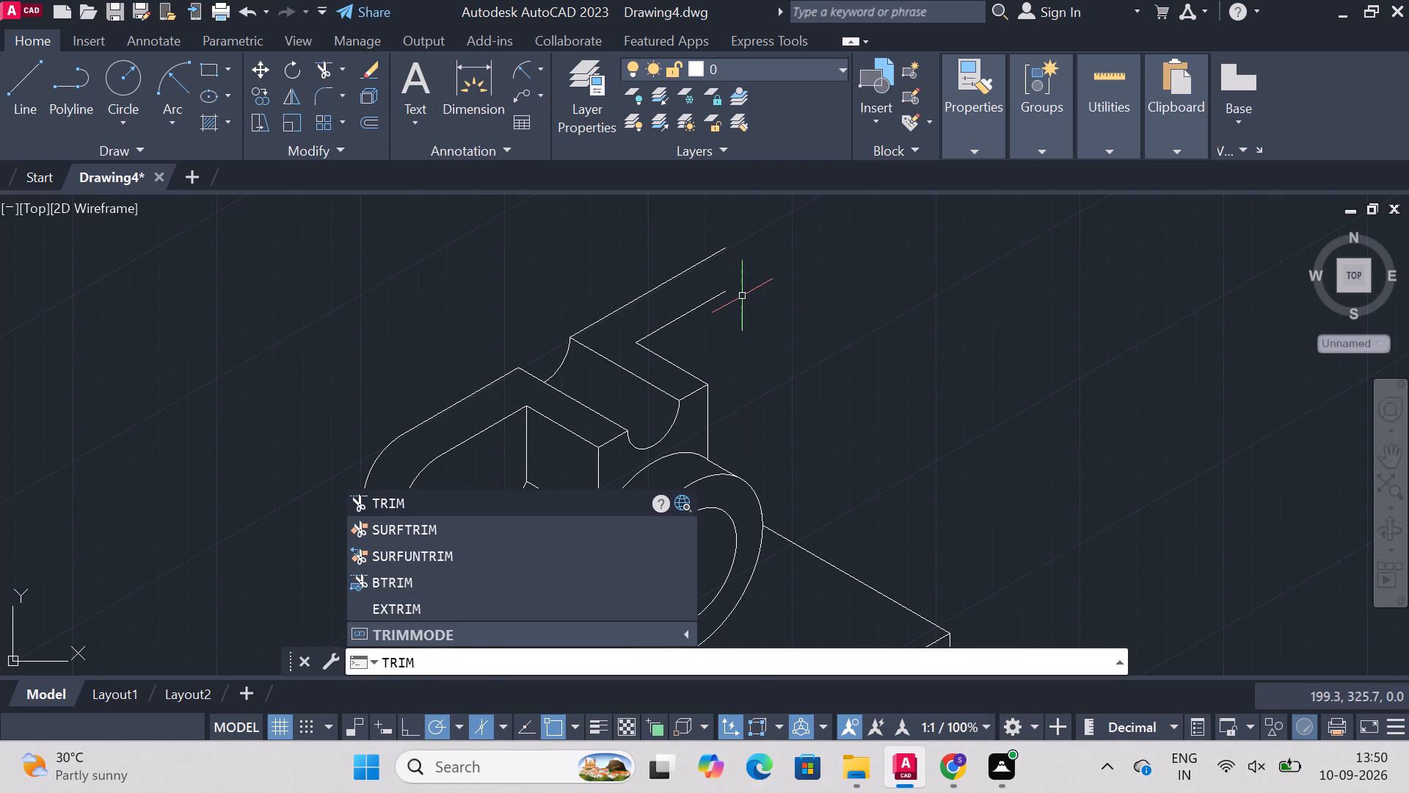
key(Return)
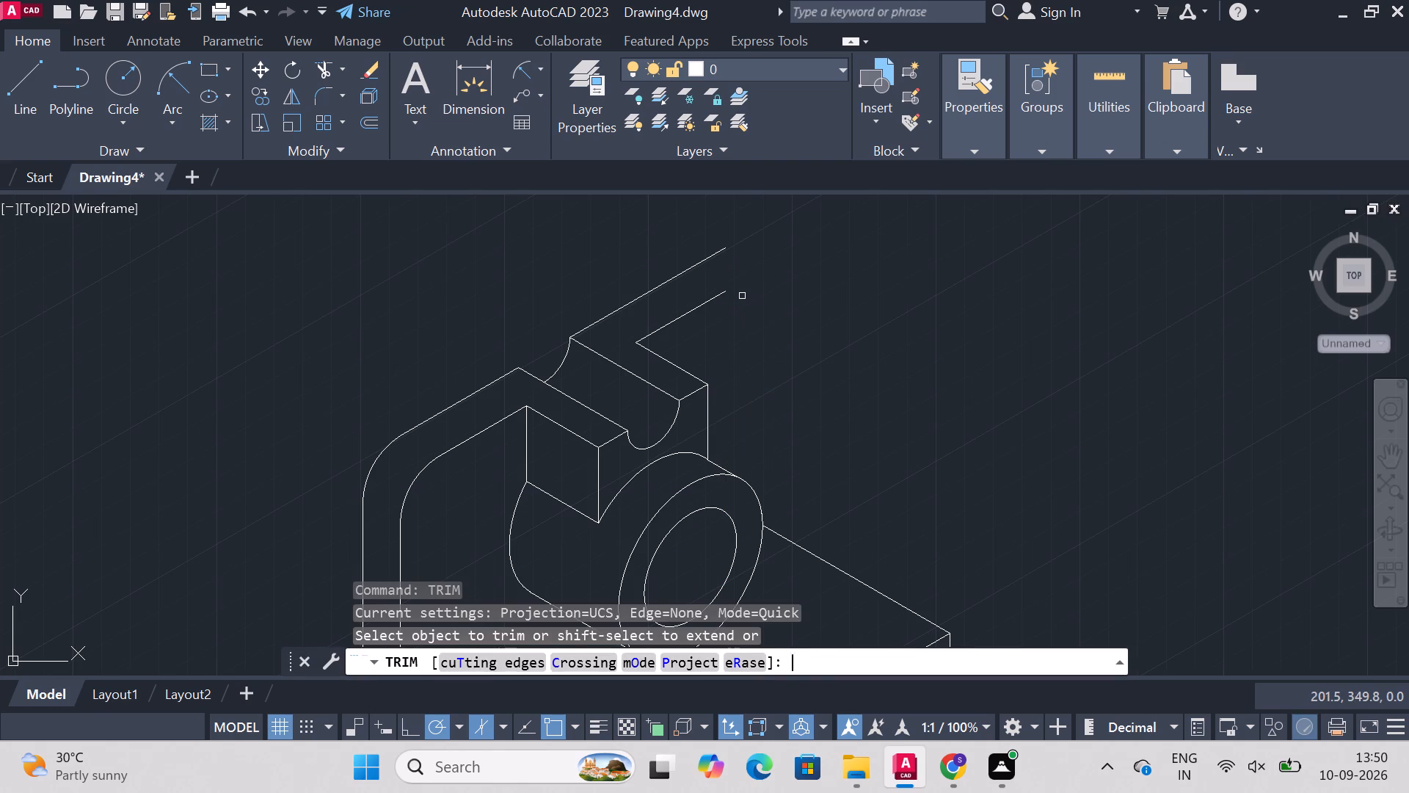
click(648, 289)
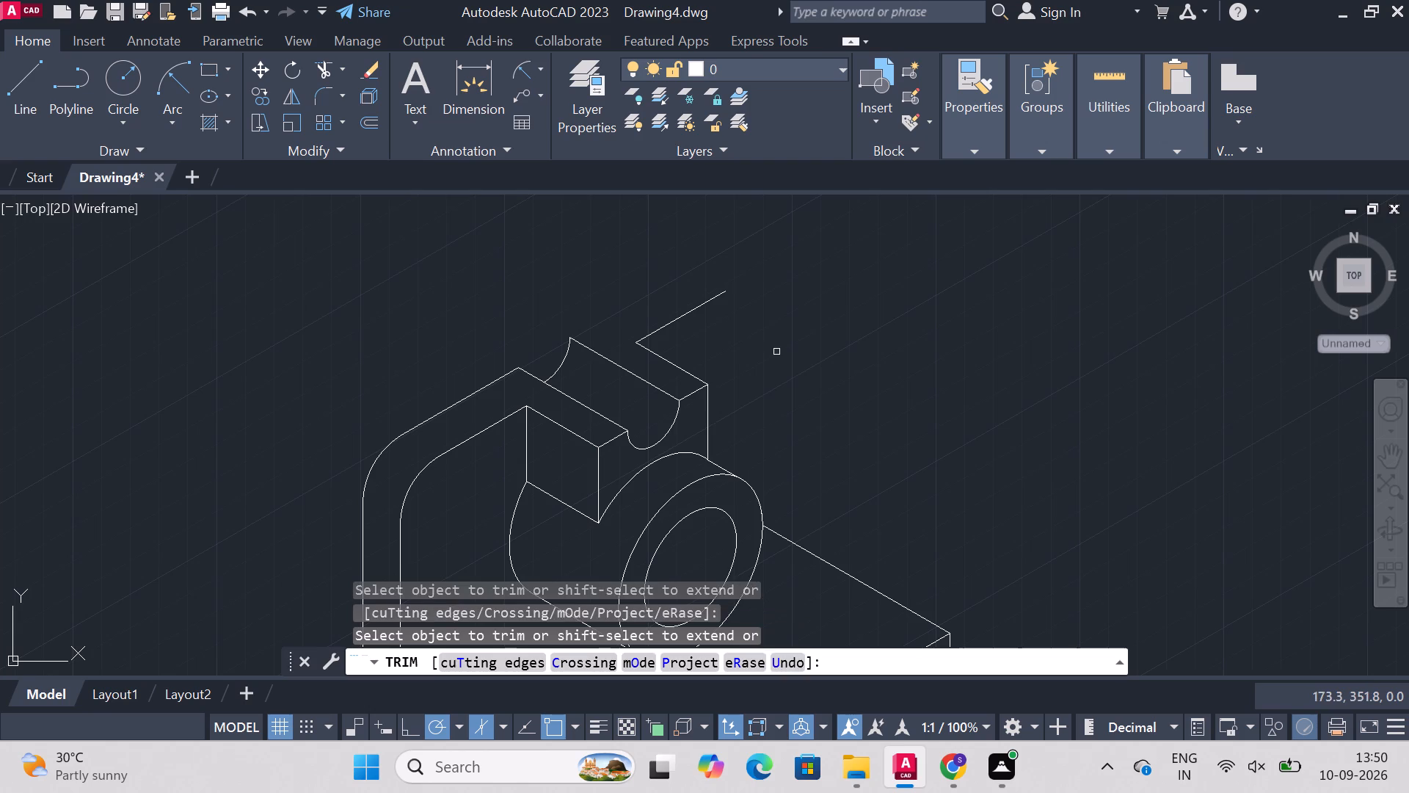
key(Escape)
Draw a 63-unit line at 30° from the centre of the back groove arc.
text(line)
key(Return)
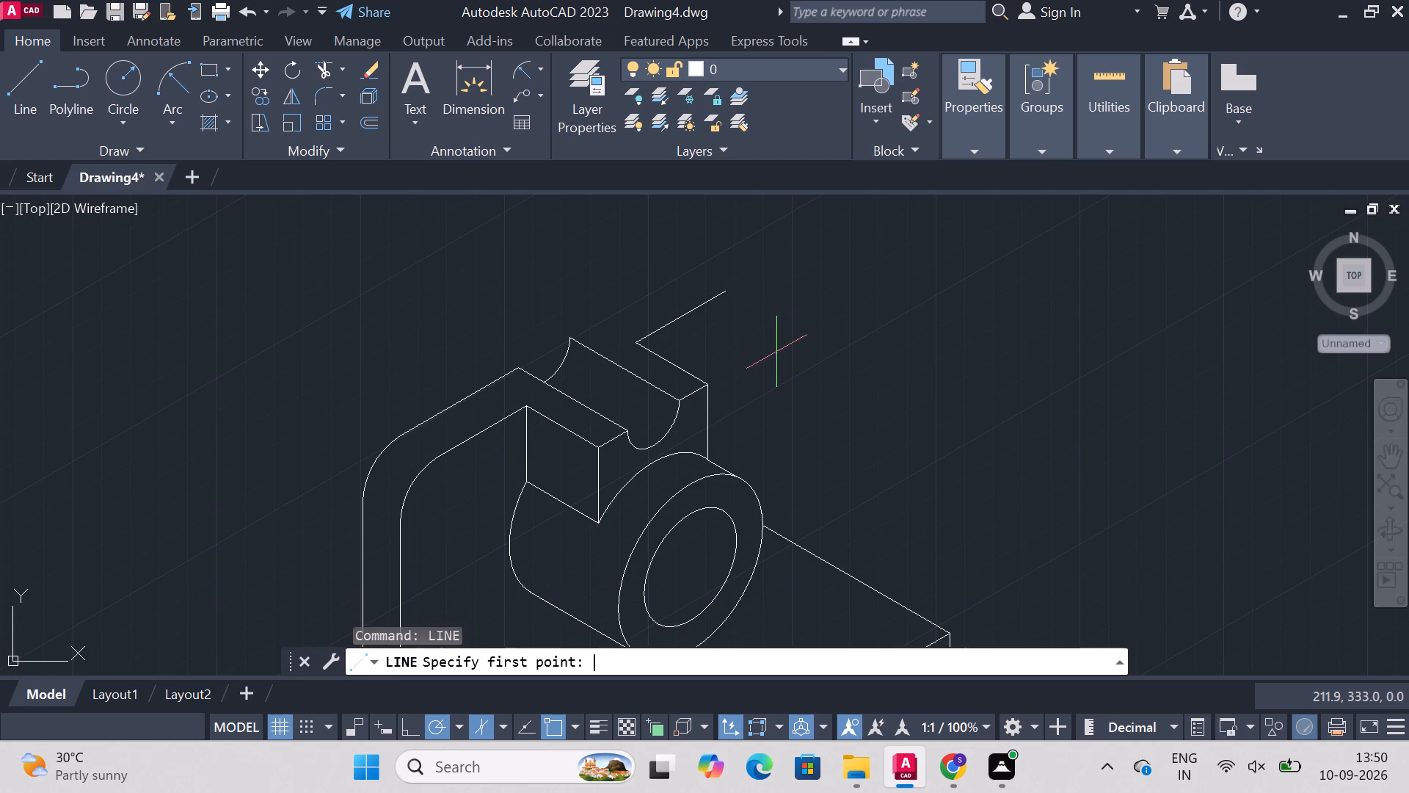
click(550, 348)
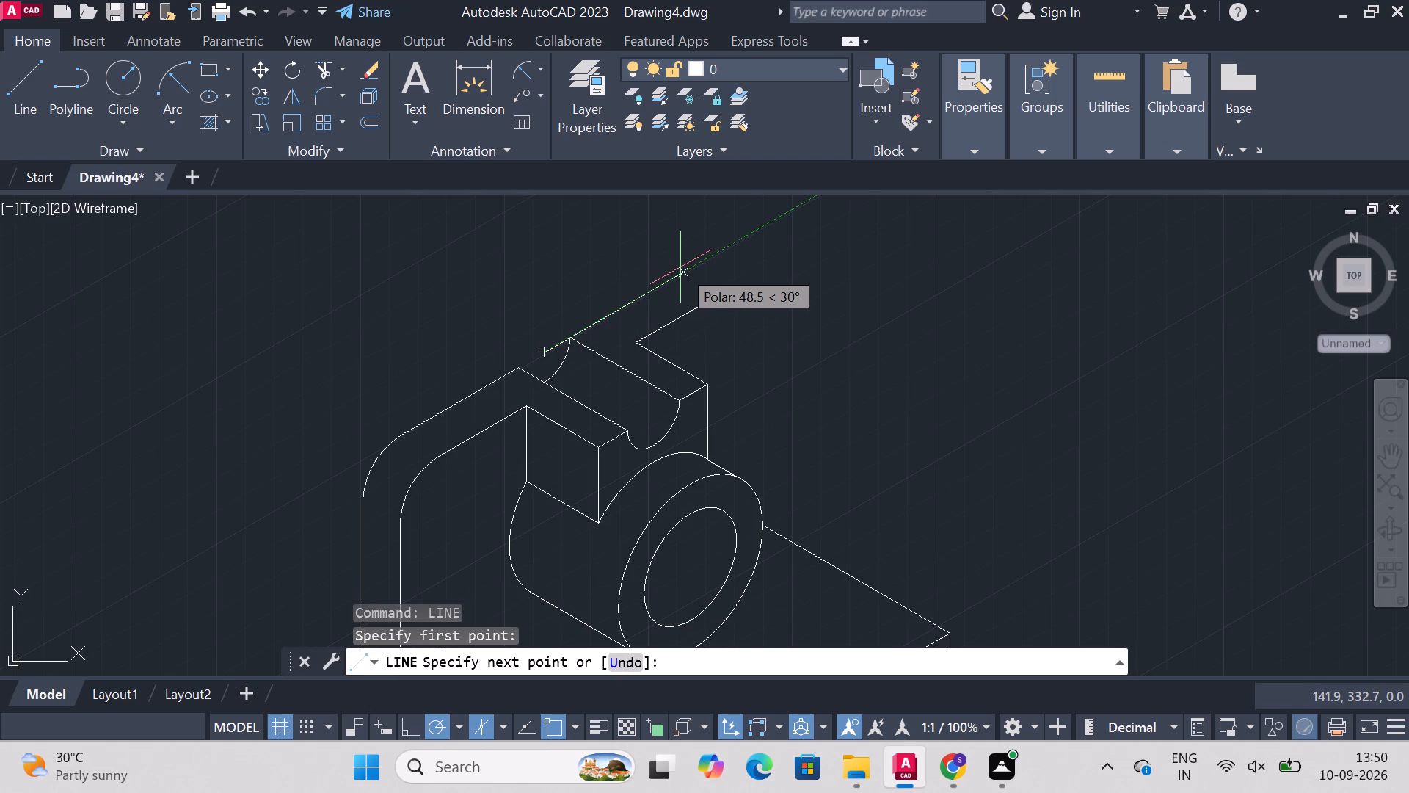
text(63)
key(Return)
key(Escape)
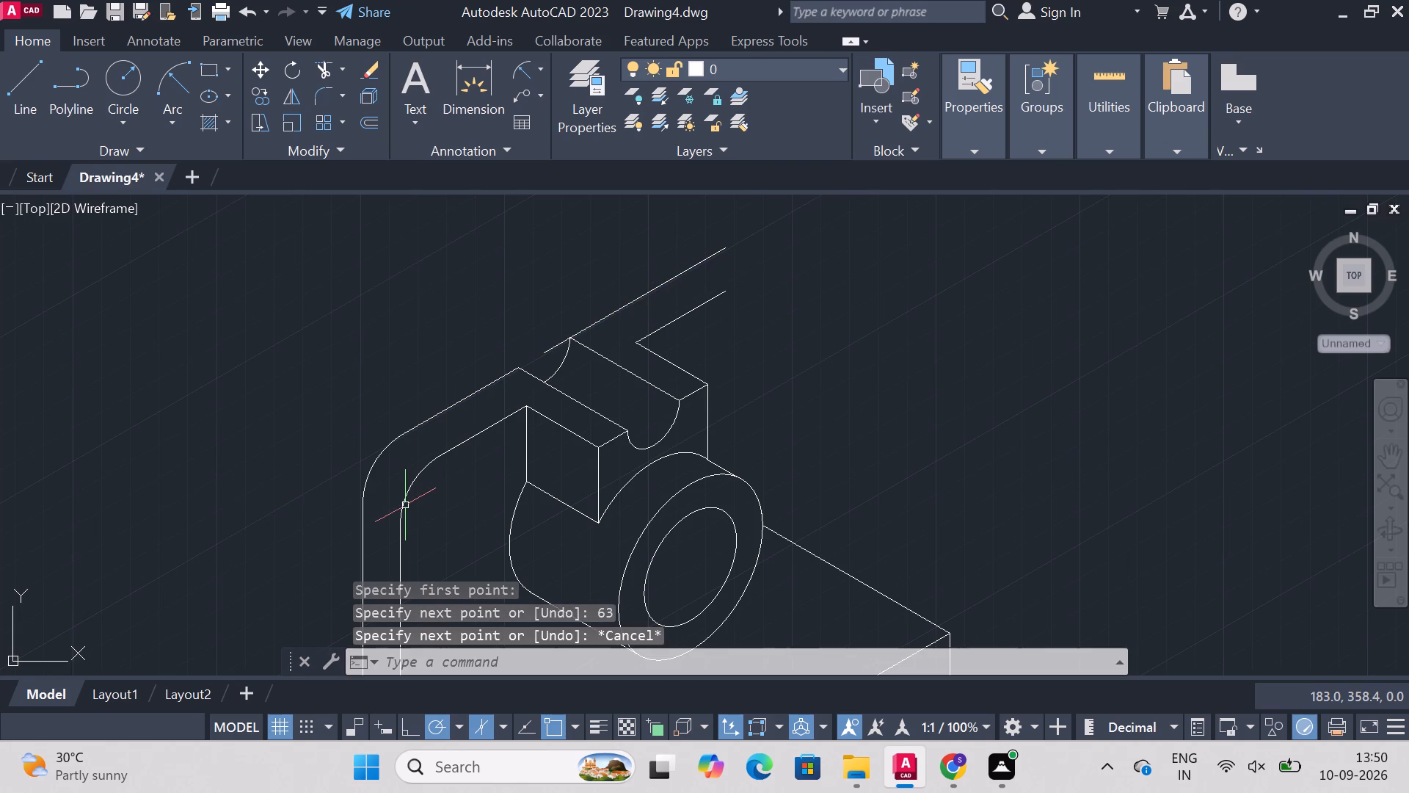
Trim the short stub of the 63-unit line between the groove arc's centre and its upper end.
text(trim)
key(Return)
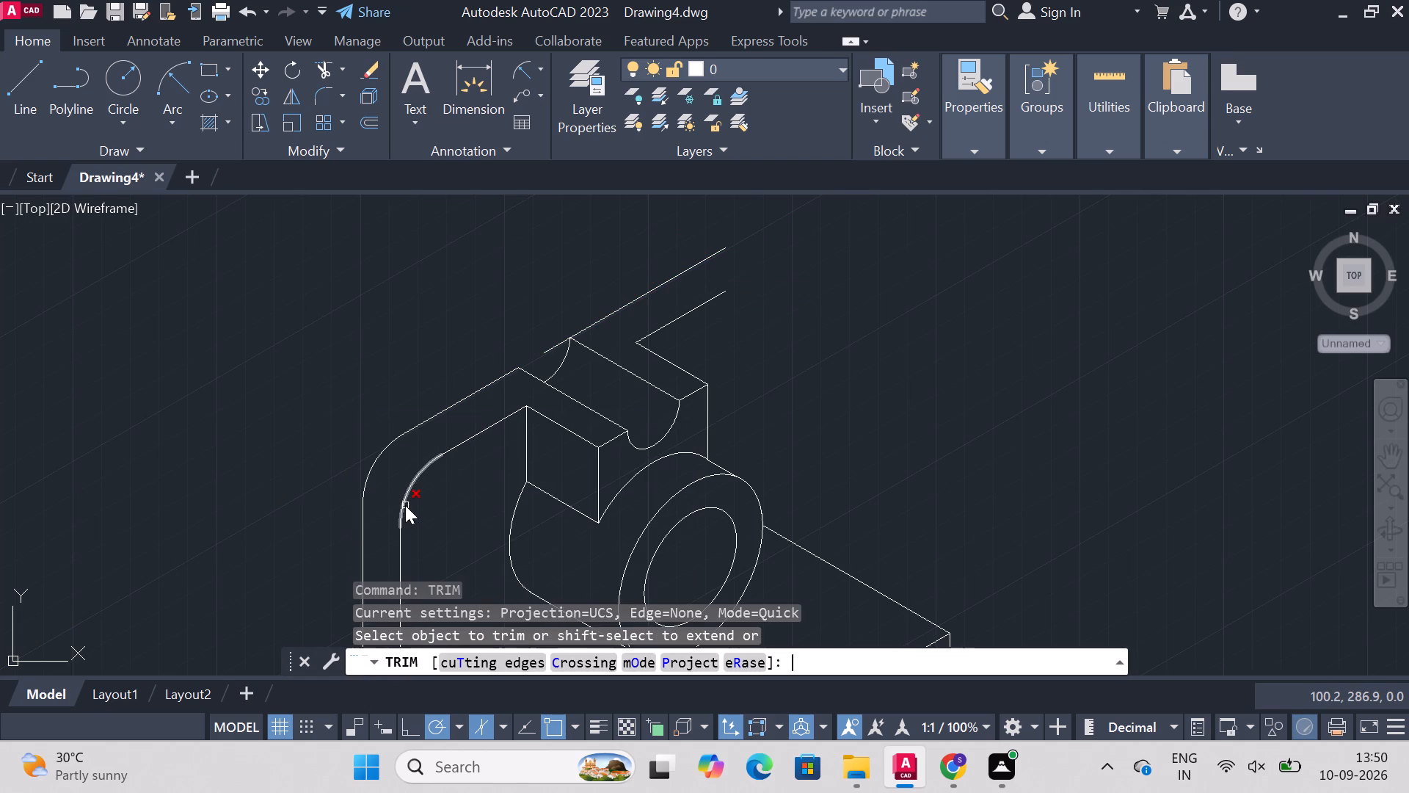
click(552, 355)
click(556, 327)
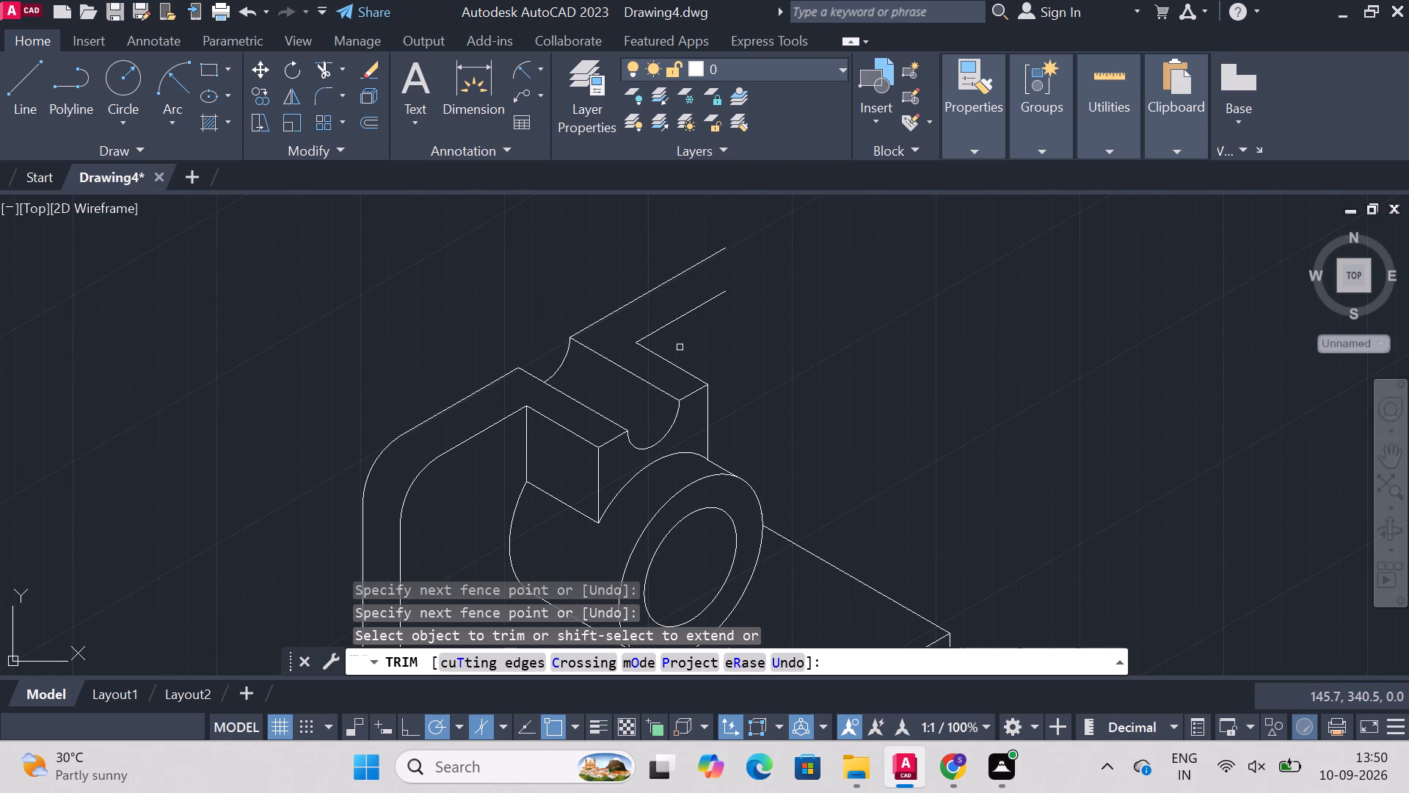
key(Escape)
key(Escape)
key(Escape)
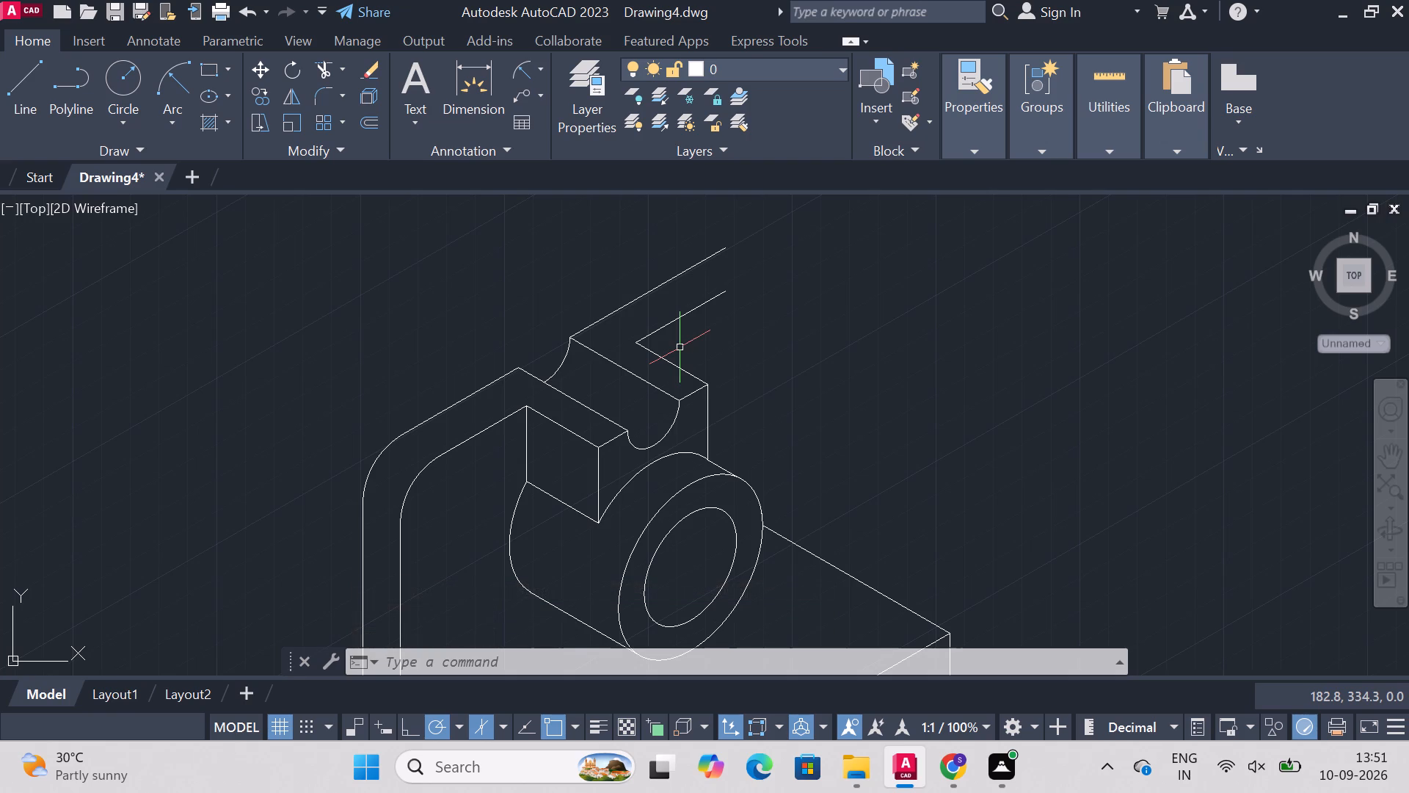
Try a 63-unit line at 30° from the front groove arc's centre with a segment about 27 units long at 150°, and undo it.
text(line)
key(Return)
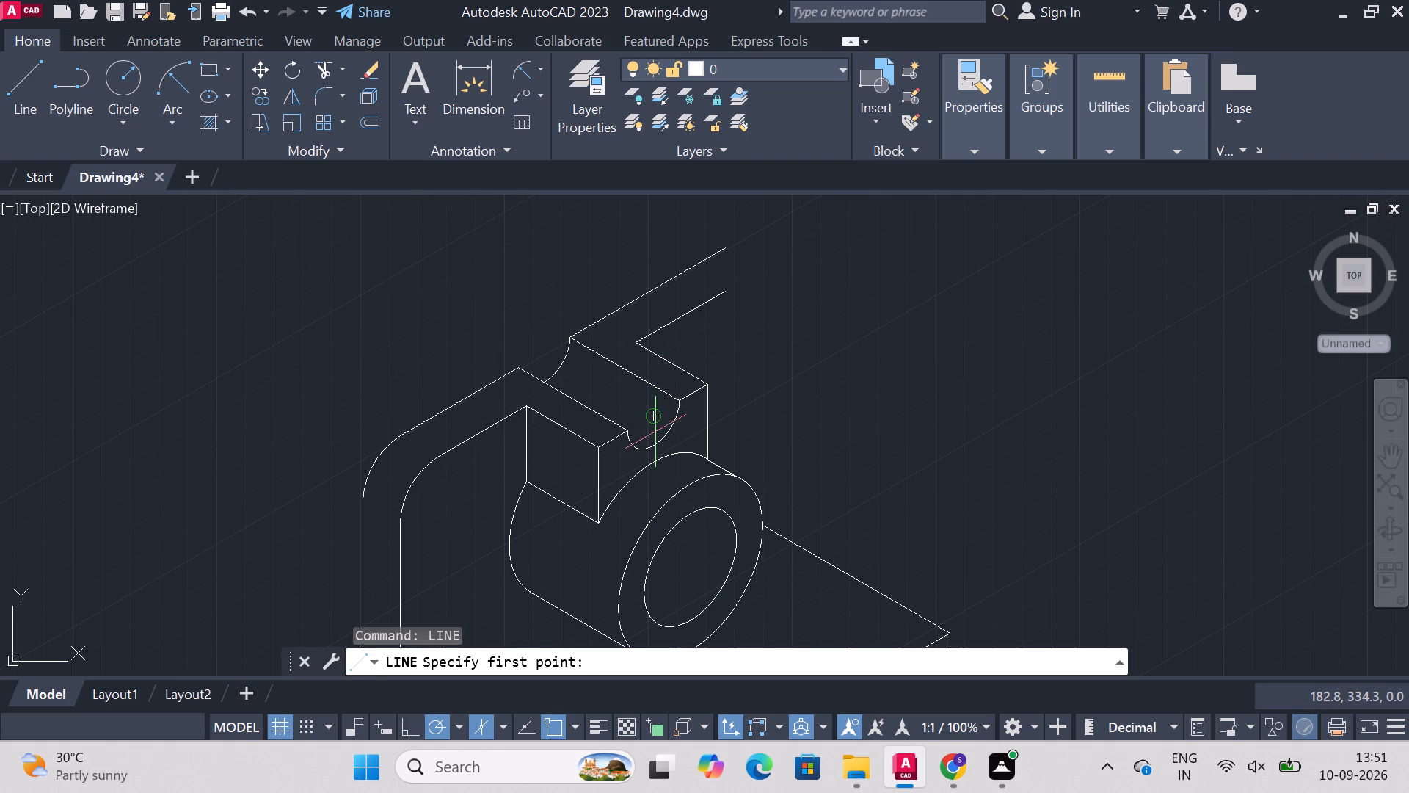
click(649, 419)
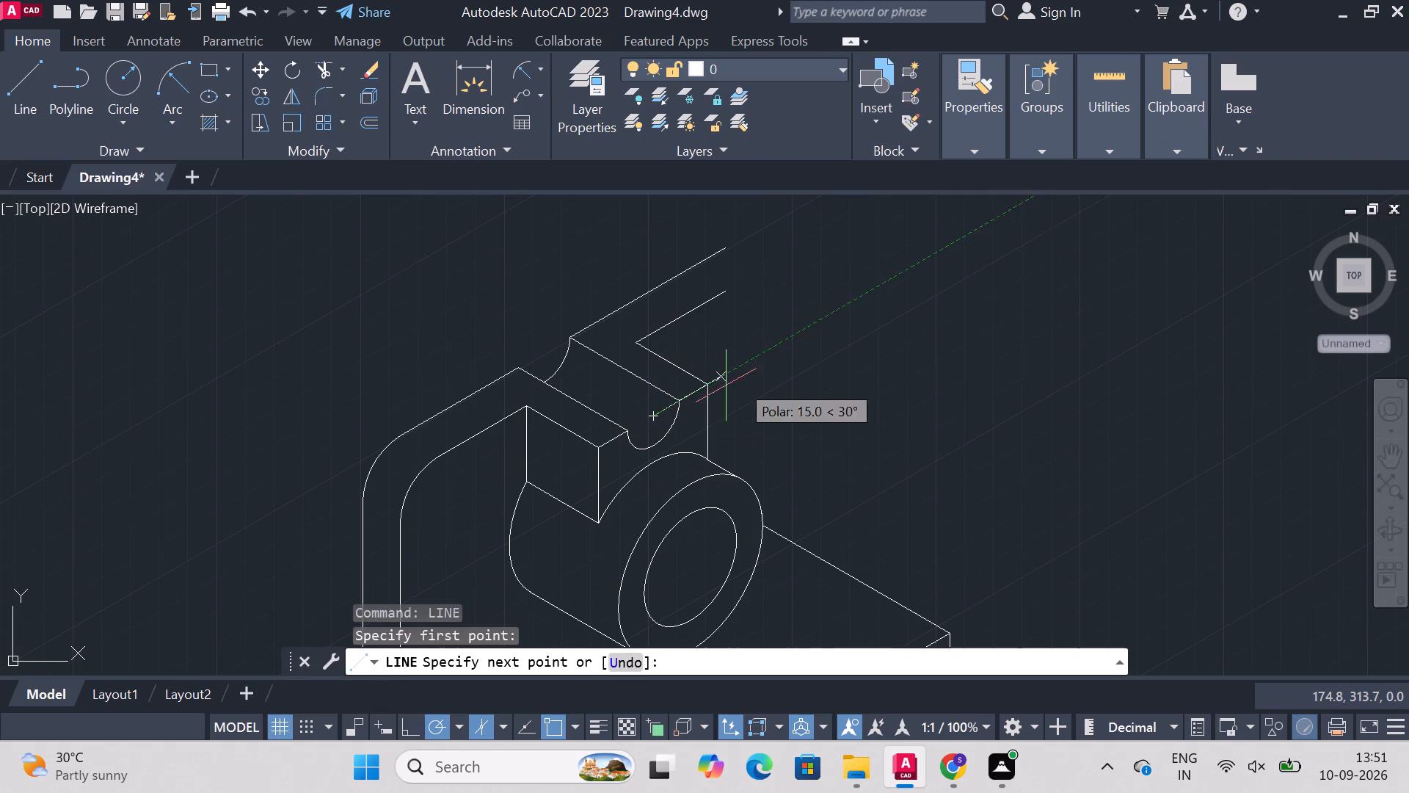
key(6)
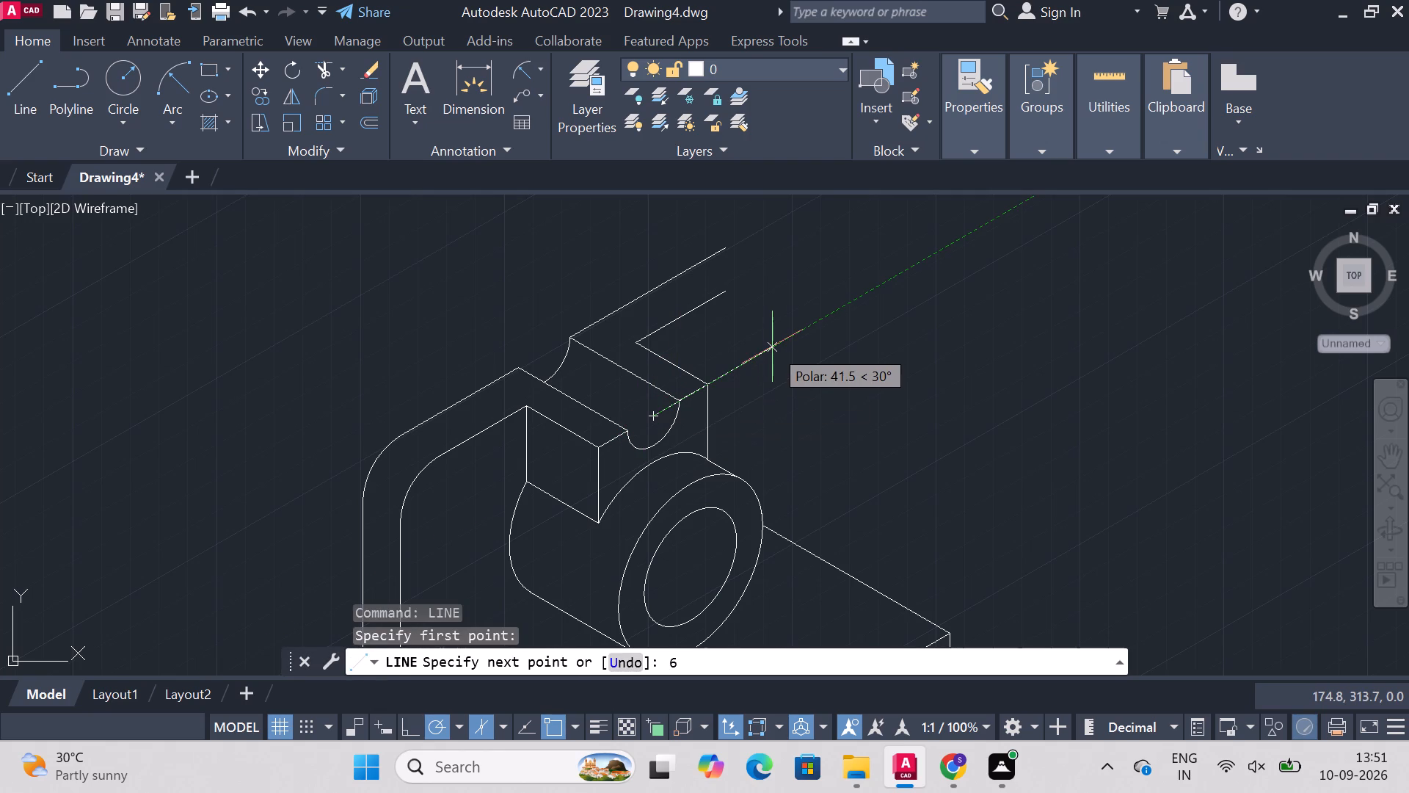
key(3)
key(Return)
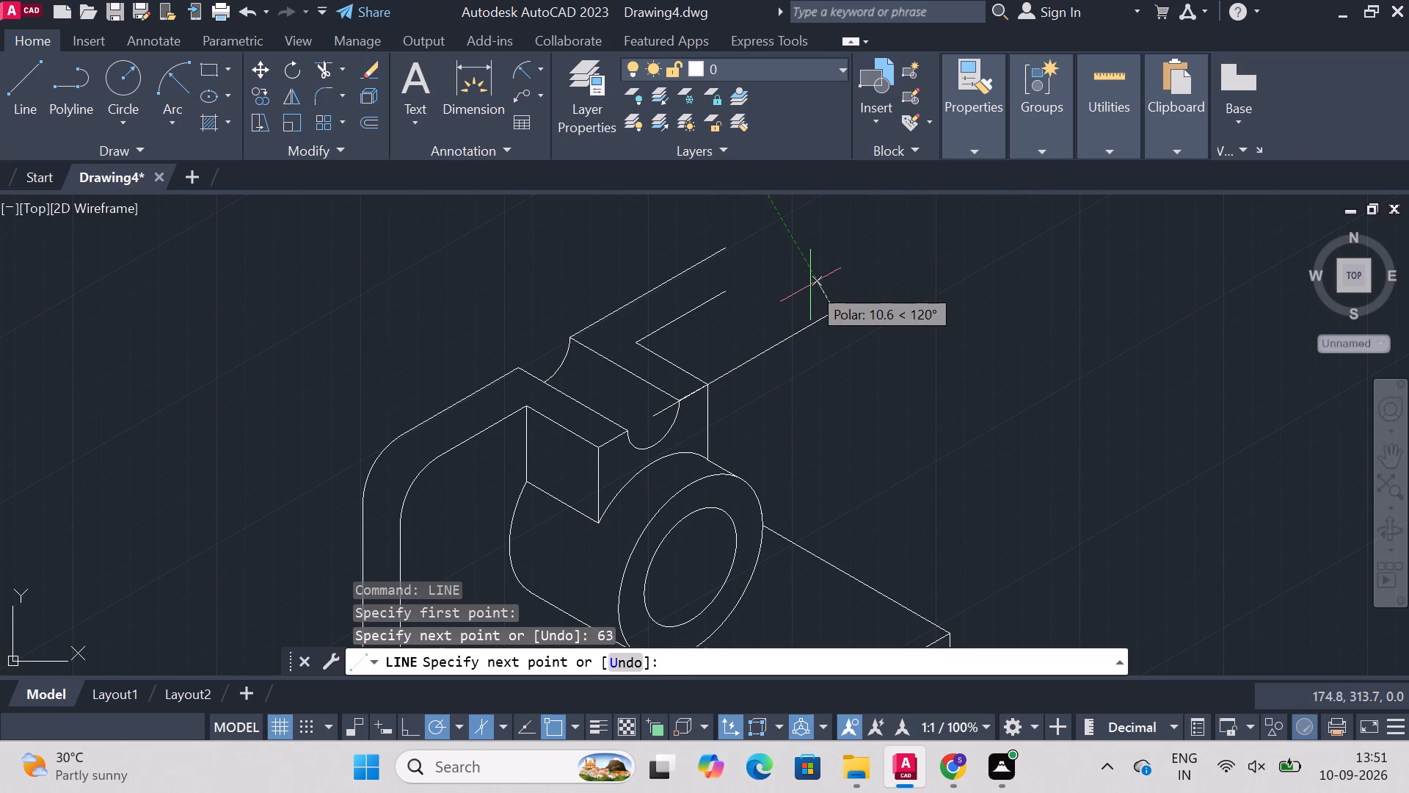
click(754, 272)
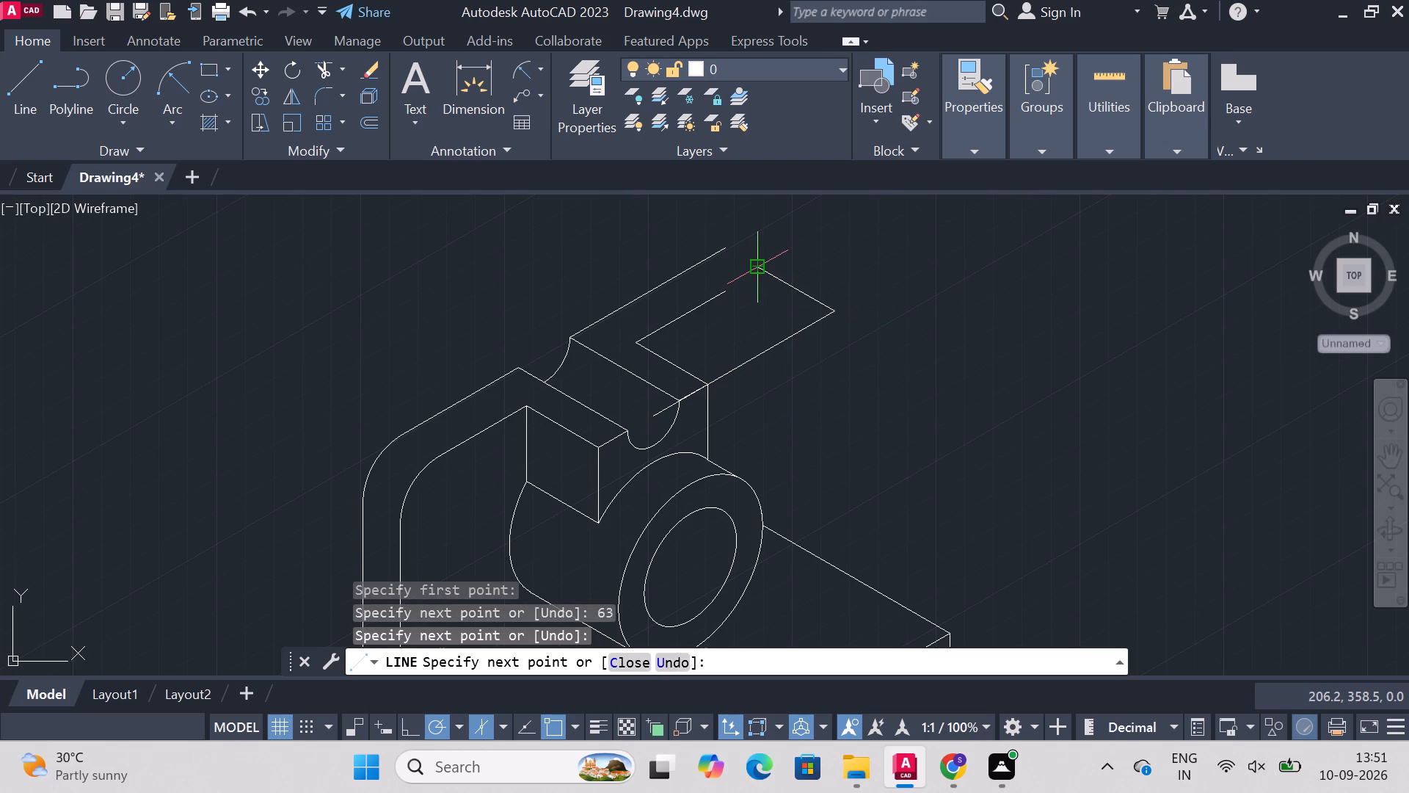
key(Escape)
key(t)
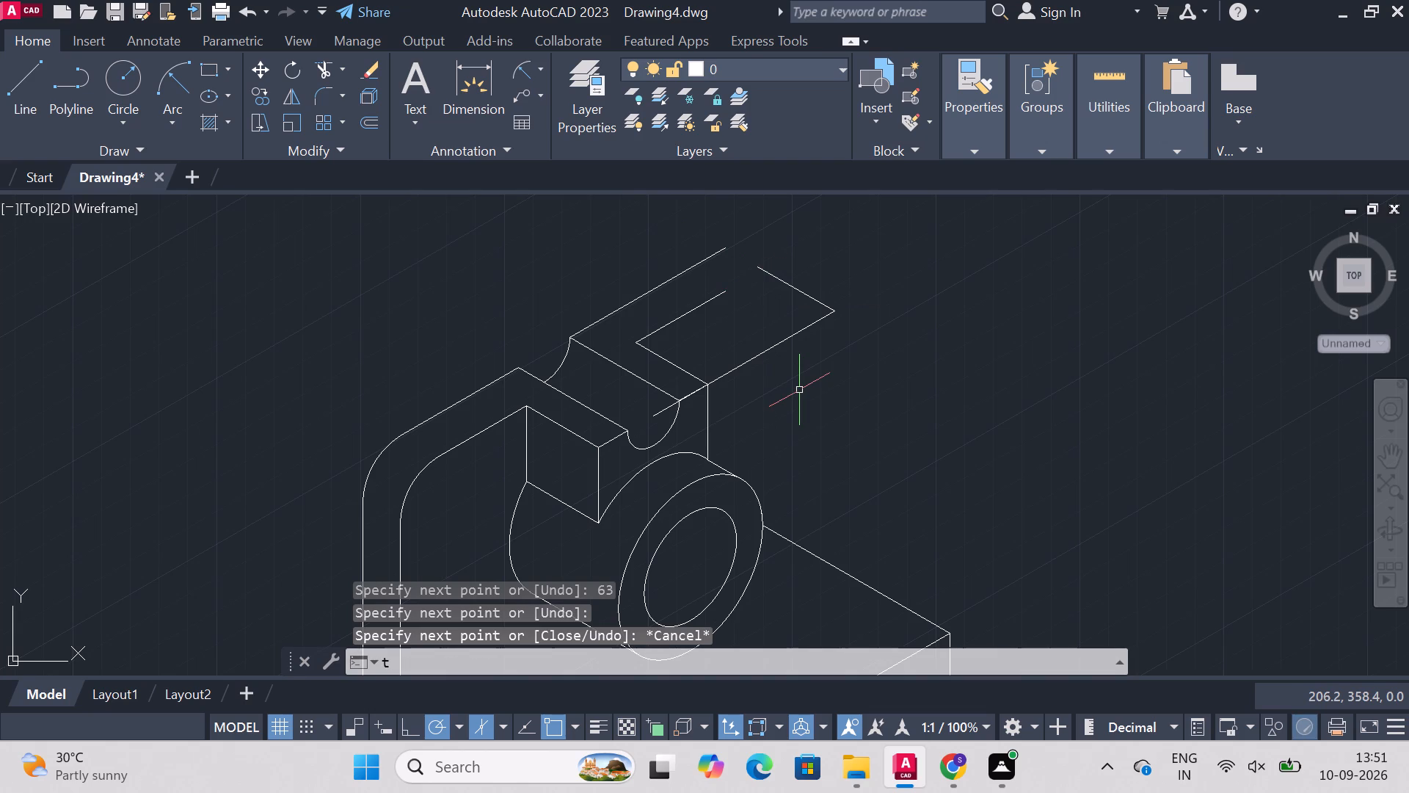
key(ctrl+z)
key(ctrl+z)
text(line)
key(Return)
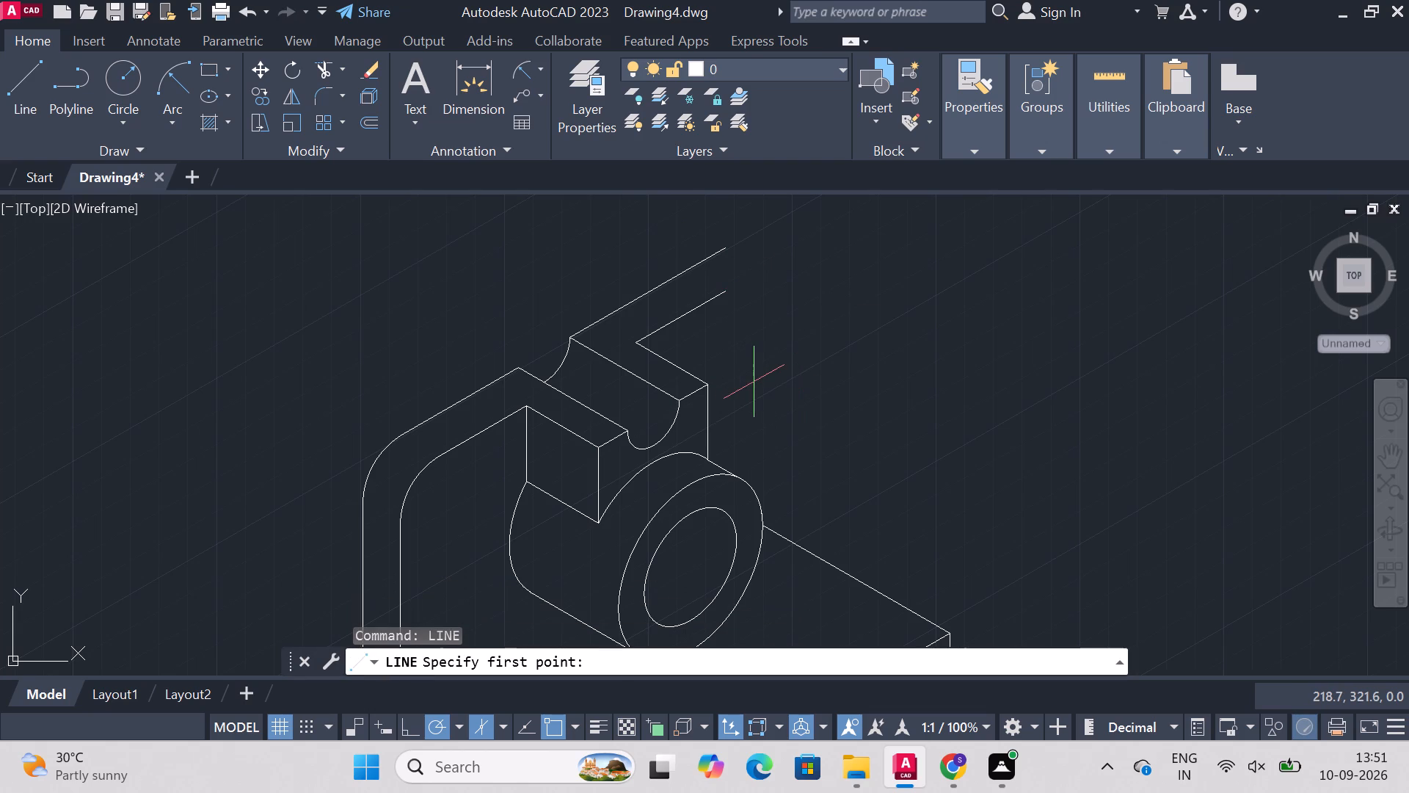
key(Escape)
Trim away the remaining inner sloped edge that starts at the back corner of the grooved block's top face.
text(trim)
key(Return)
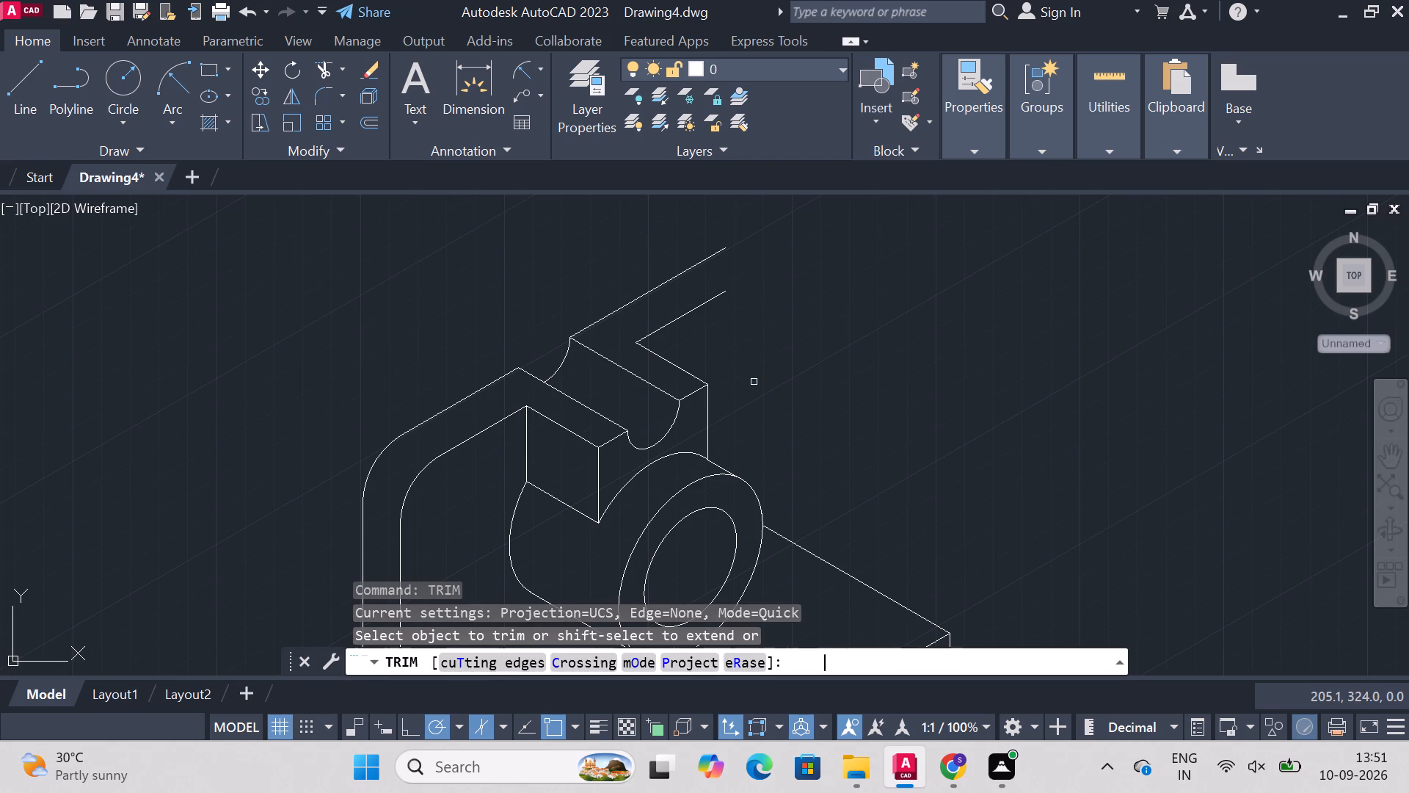
click(684, 314)
key(Escape)
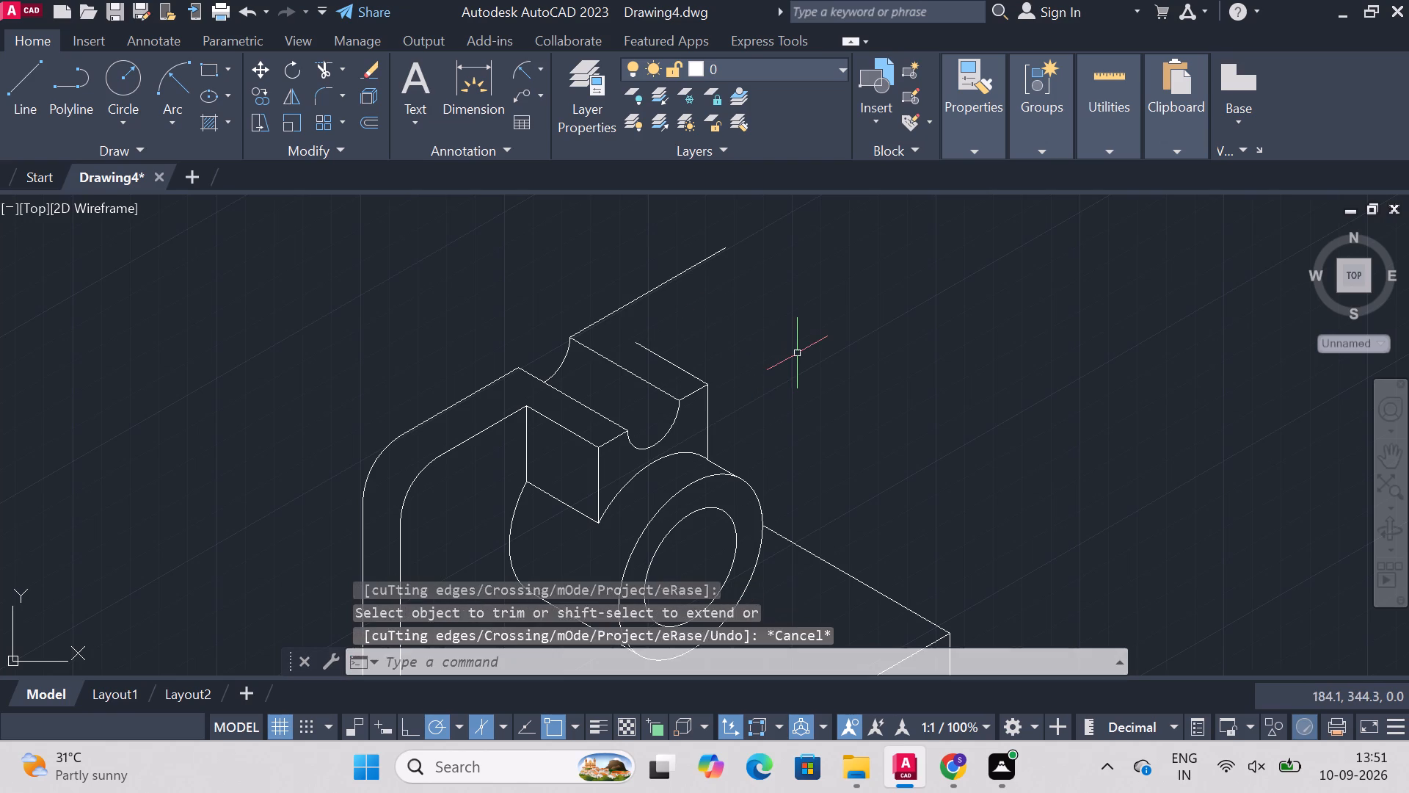
key(Escape)
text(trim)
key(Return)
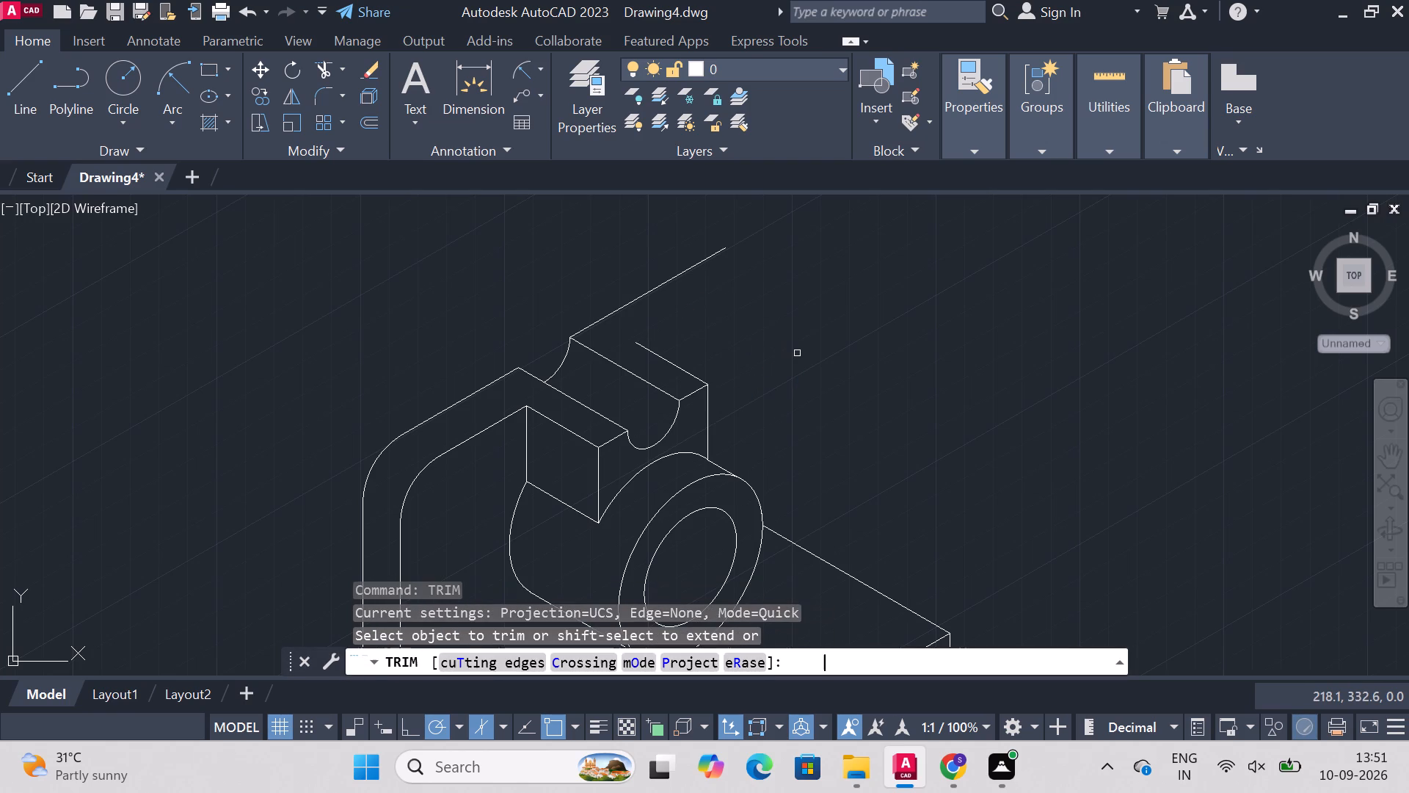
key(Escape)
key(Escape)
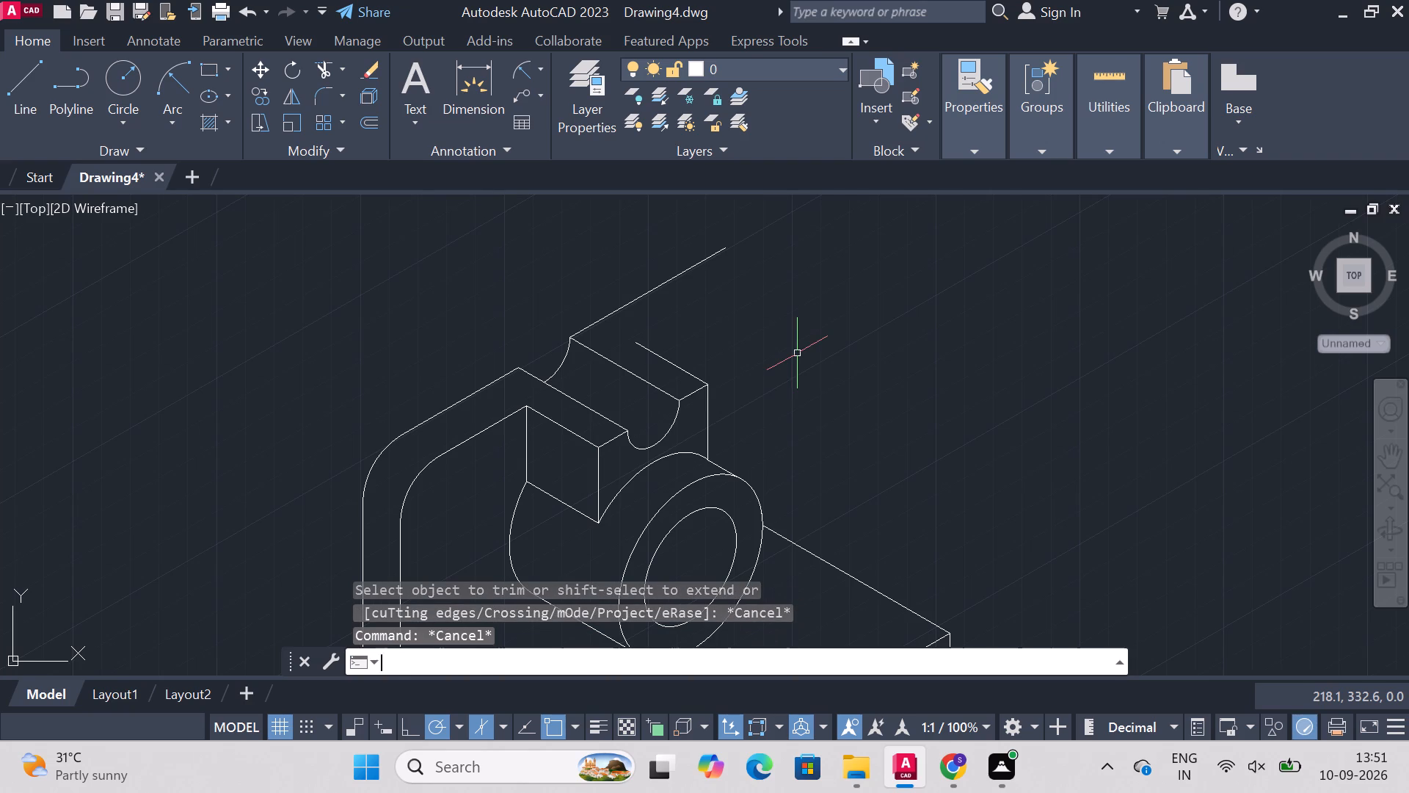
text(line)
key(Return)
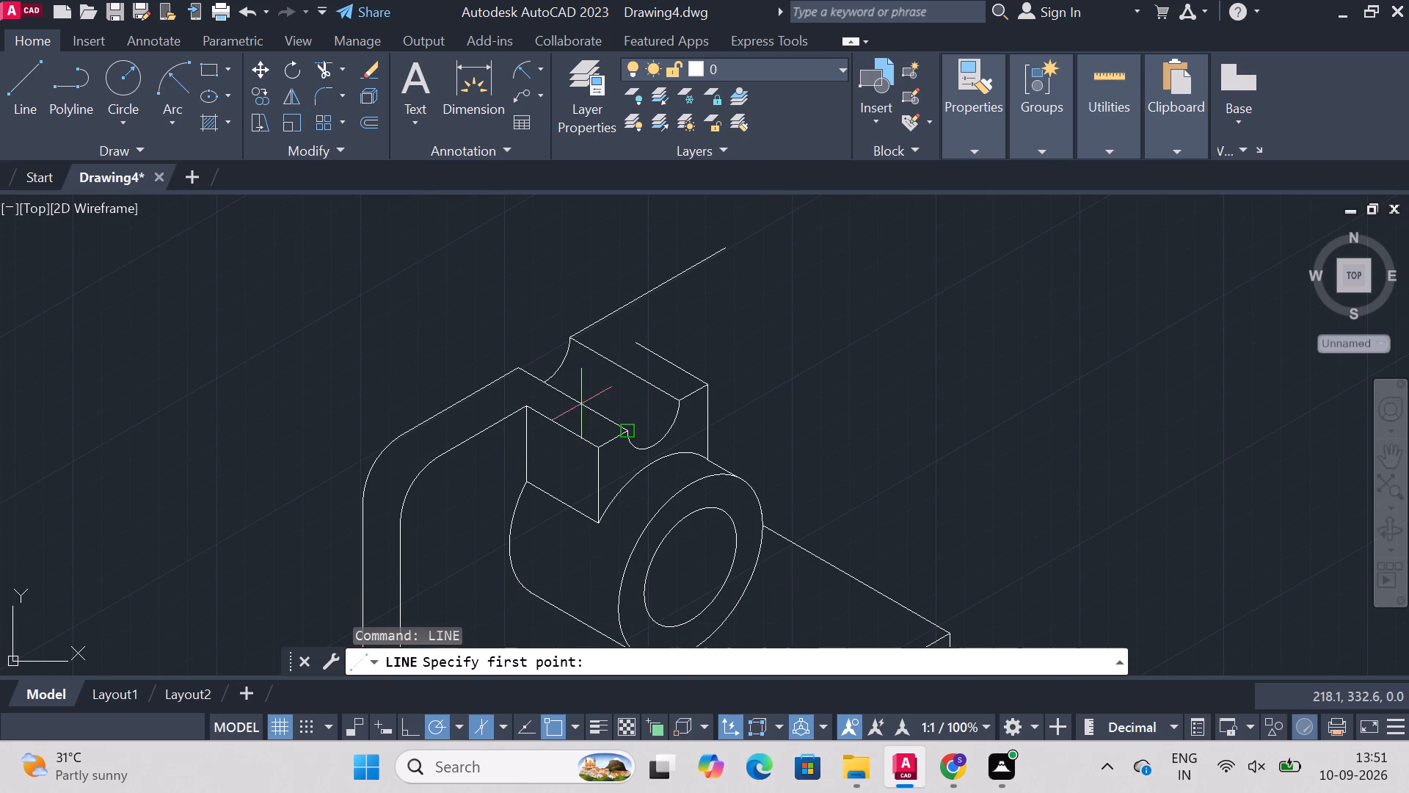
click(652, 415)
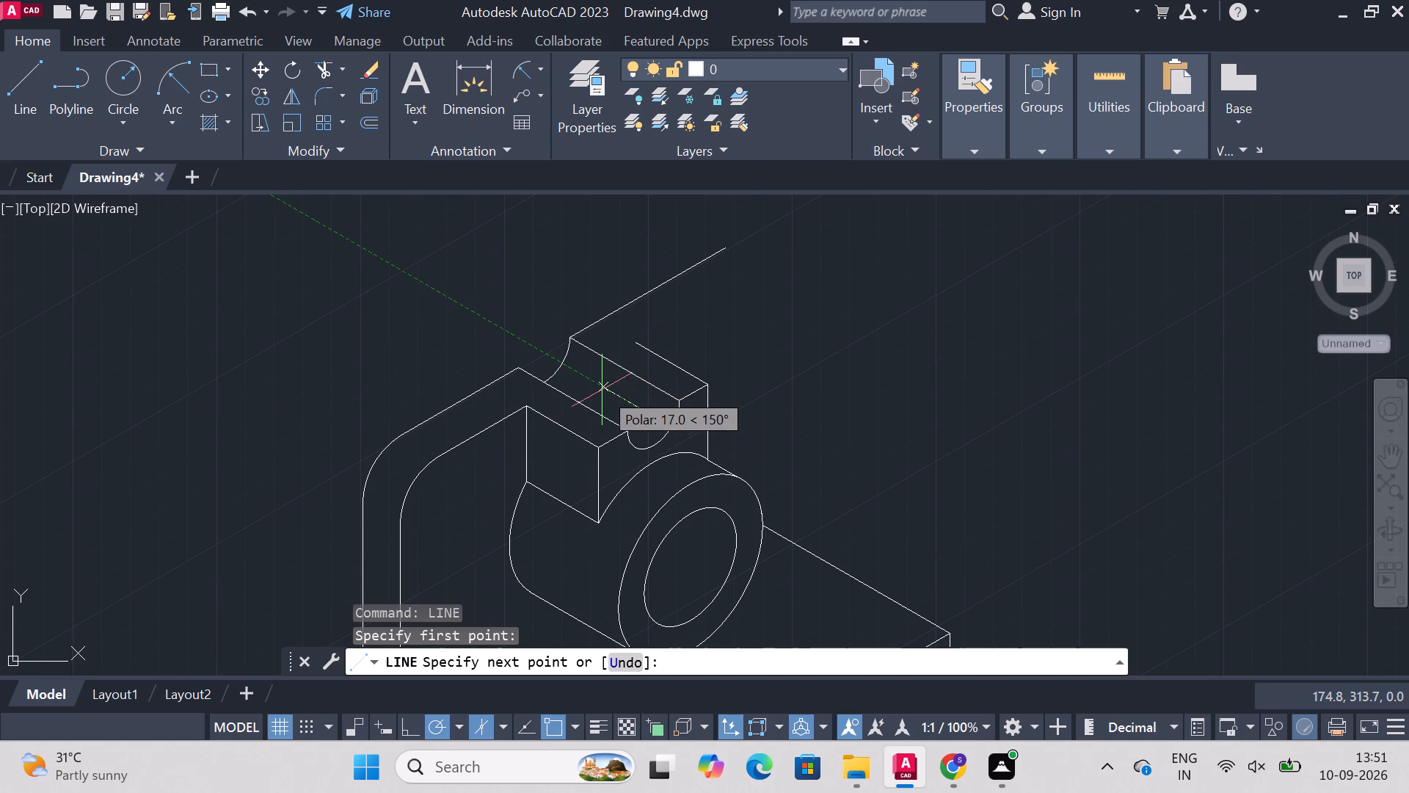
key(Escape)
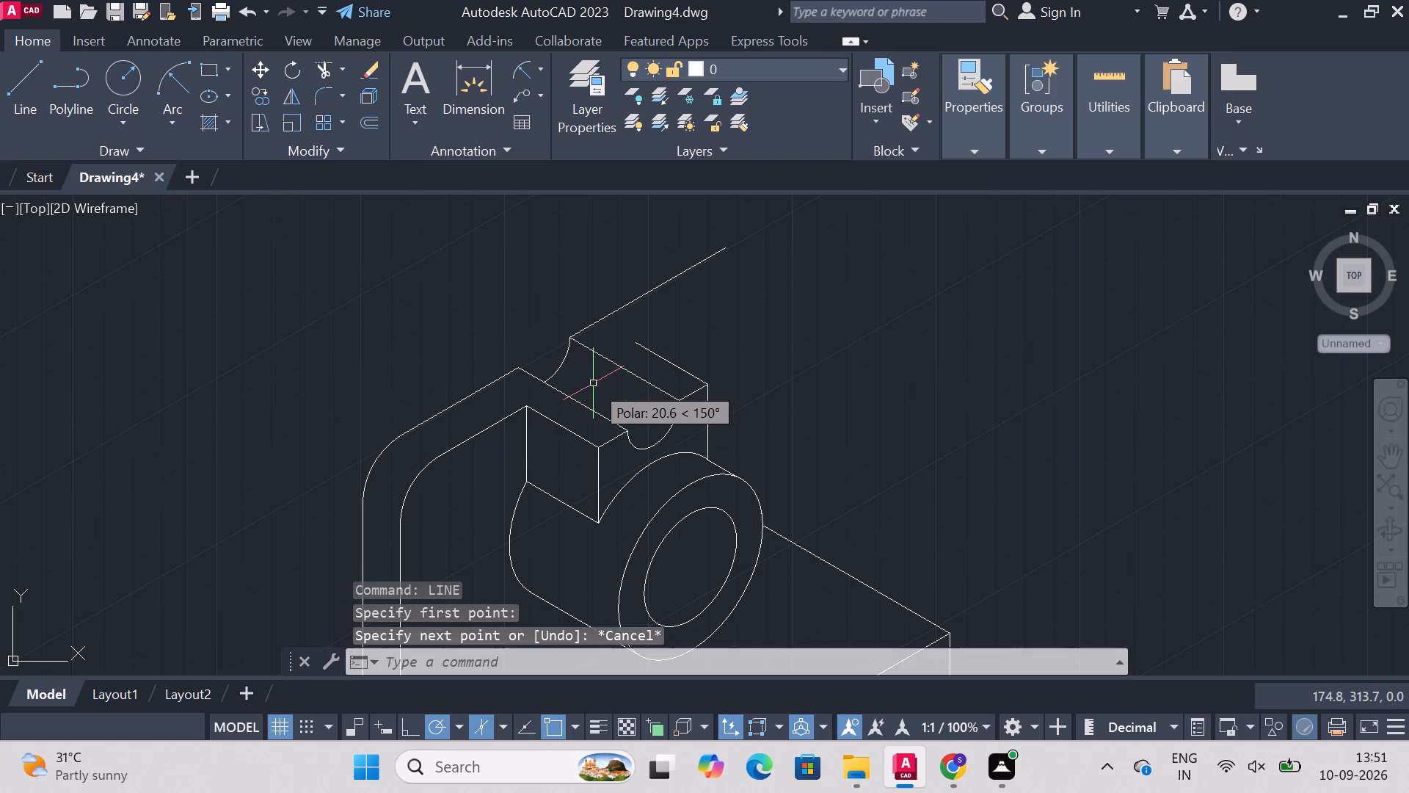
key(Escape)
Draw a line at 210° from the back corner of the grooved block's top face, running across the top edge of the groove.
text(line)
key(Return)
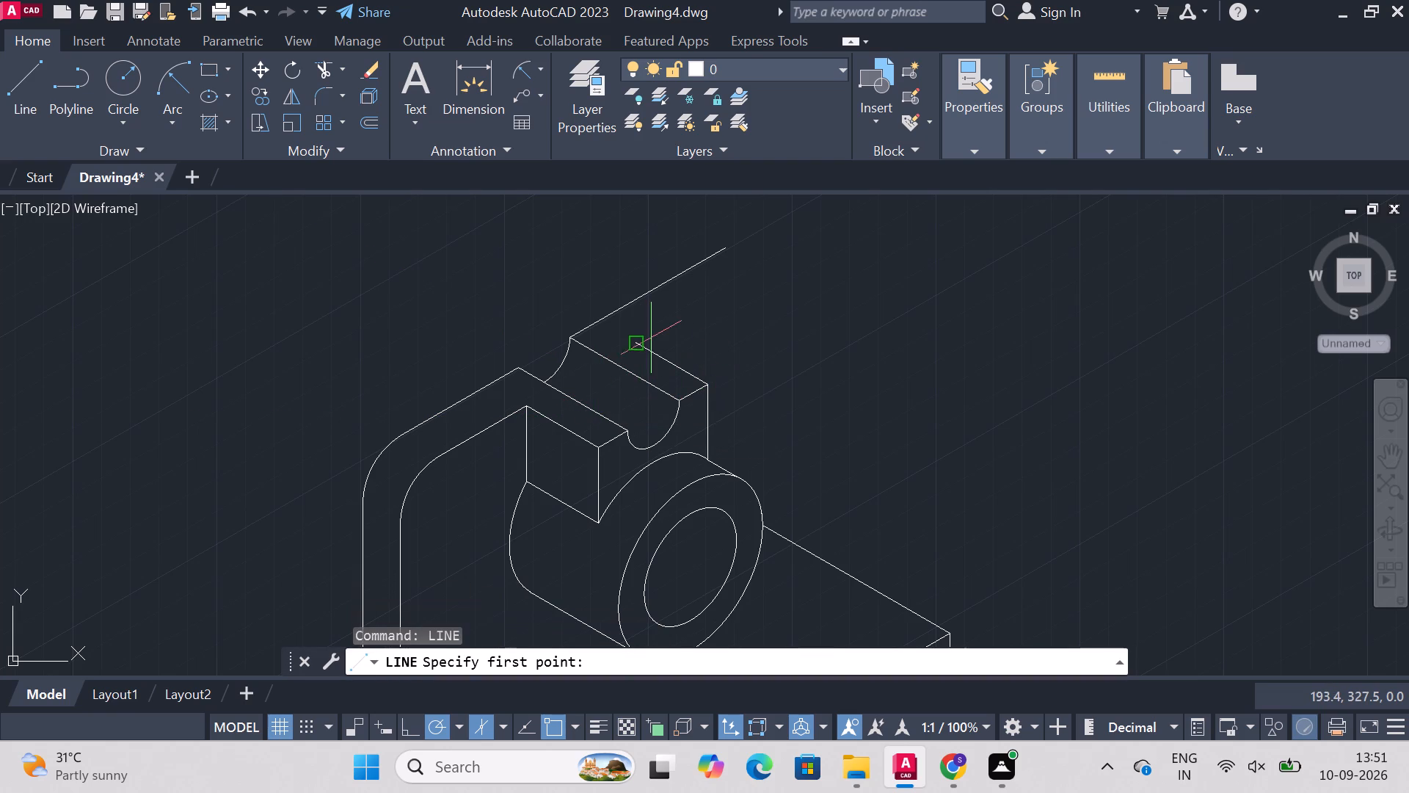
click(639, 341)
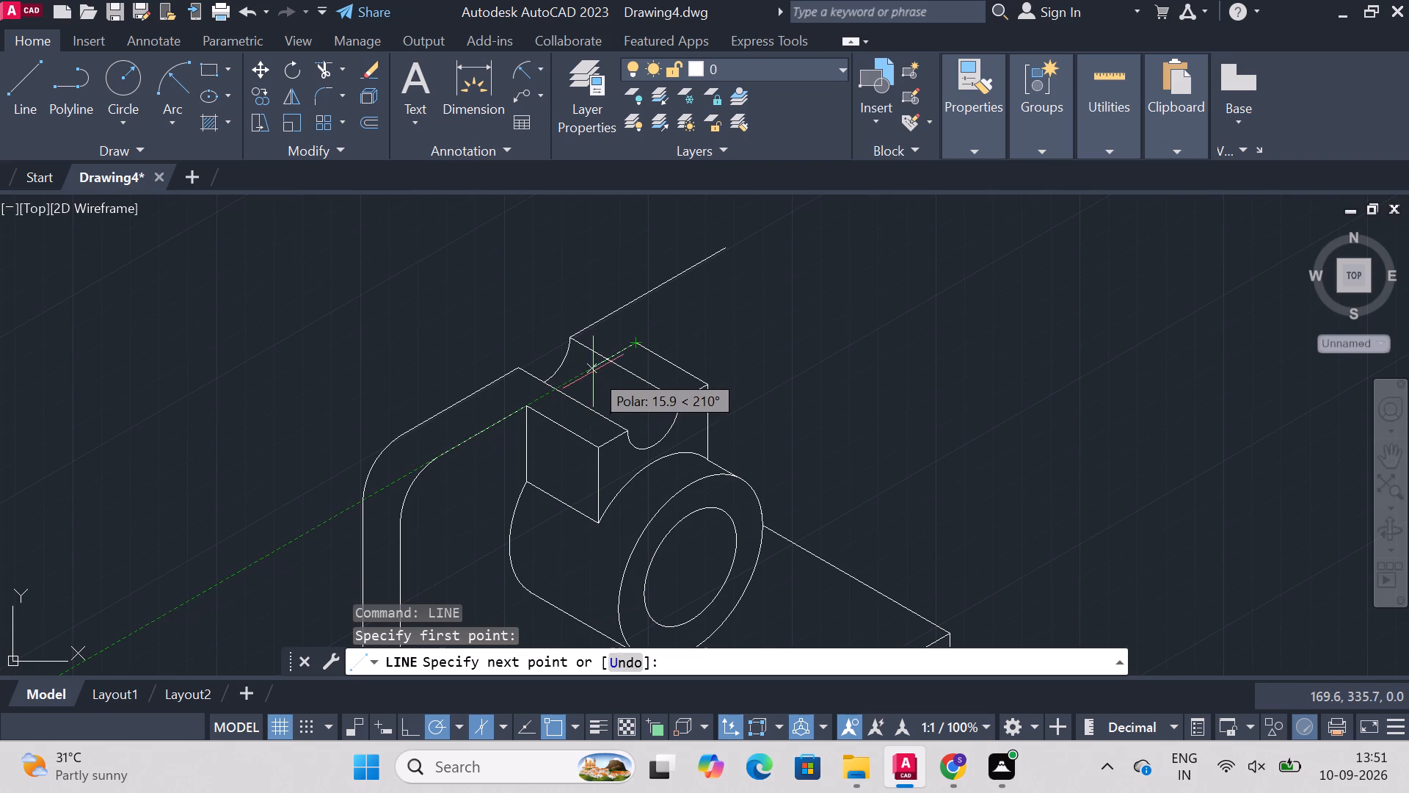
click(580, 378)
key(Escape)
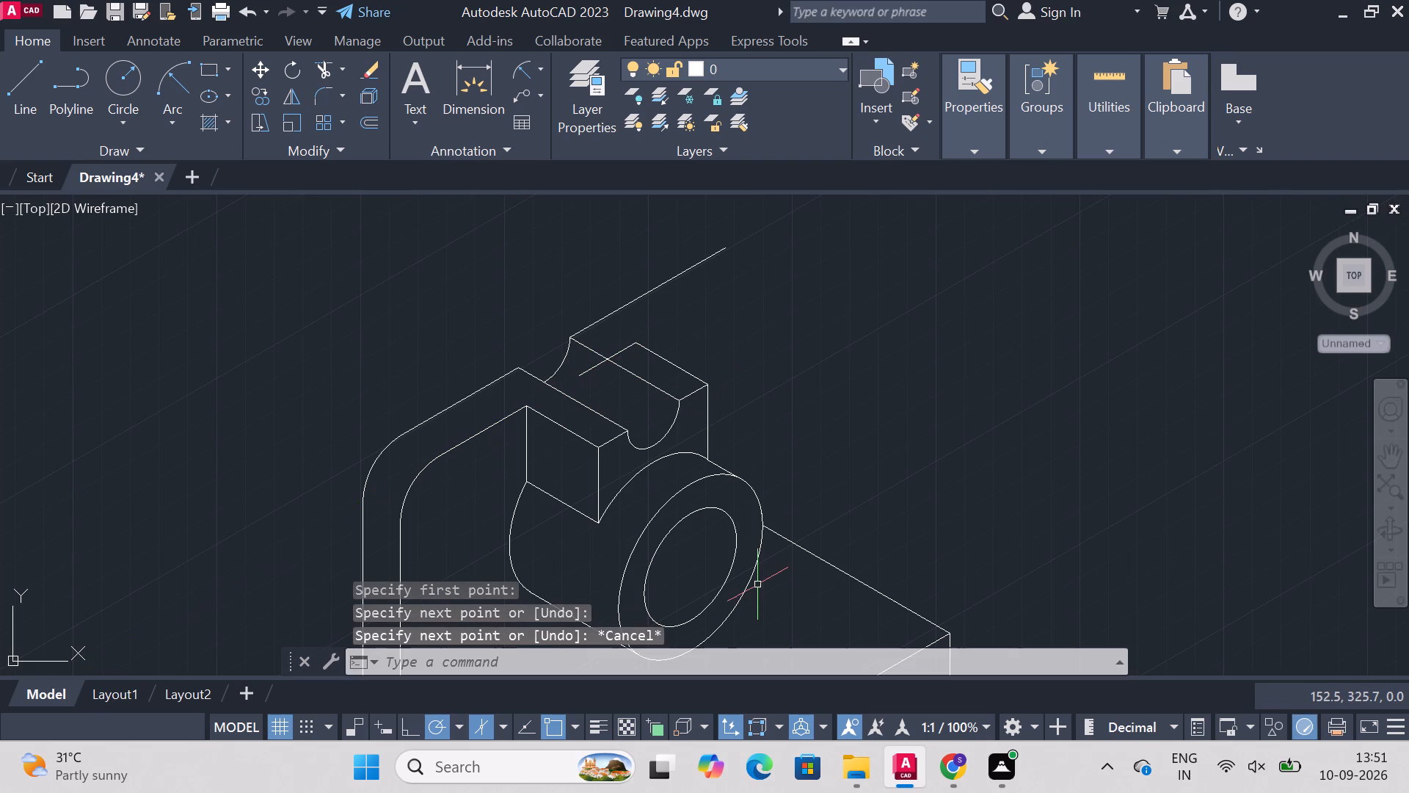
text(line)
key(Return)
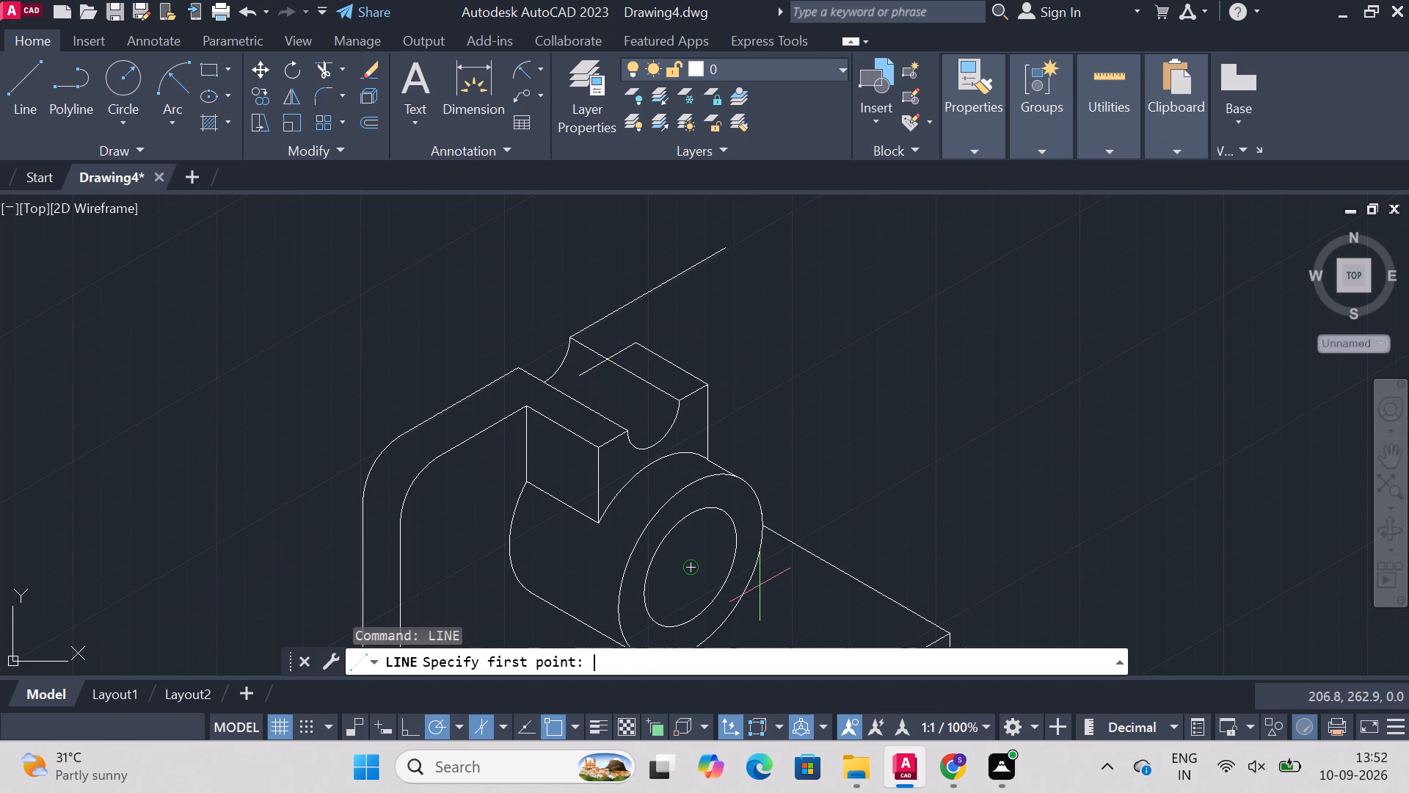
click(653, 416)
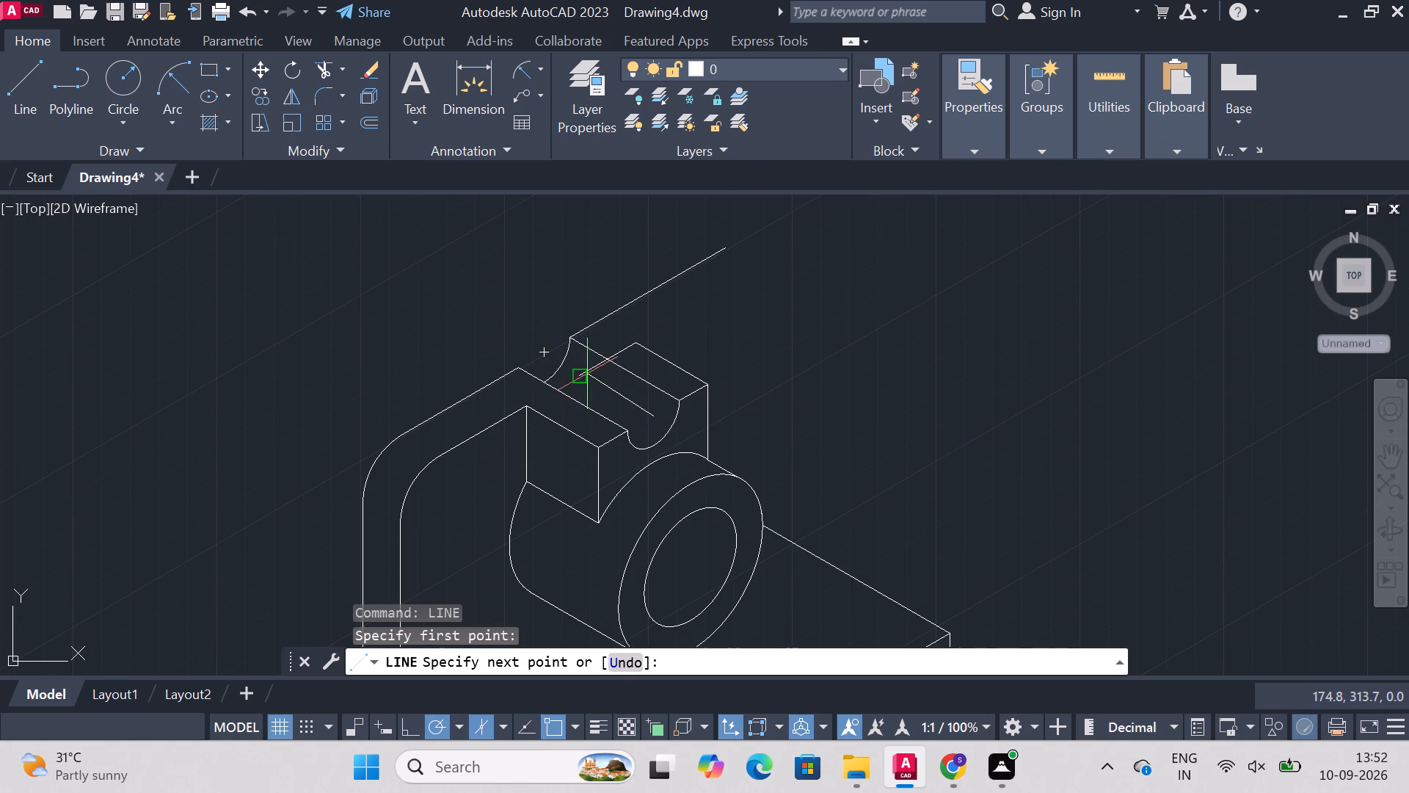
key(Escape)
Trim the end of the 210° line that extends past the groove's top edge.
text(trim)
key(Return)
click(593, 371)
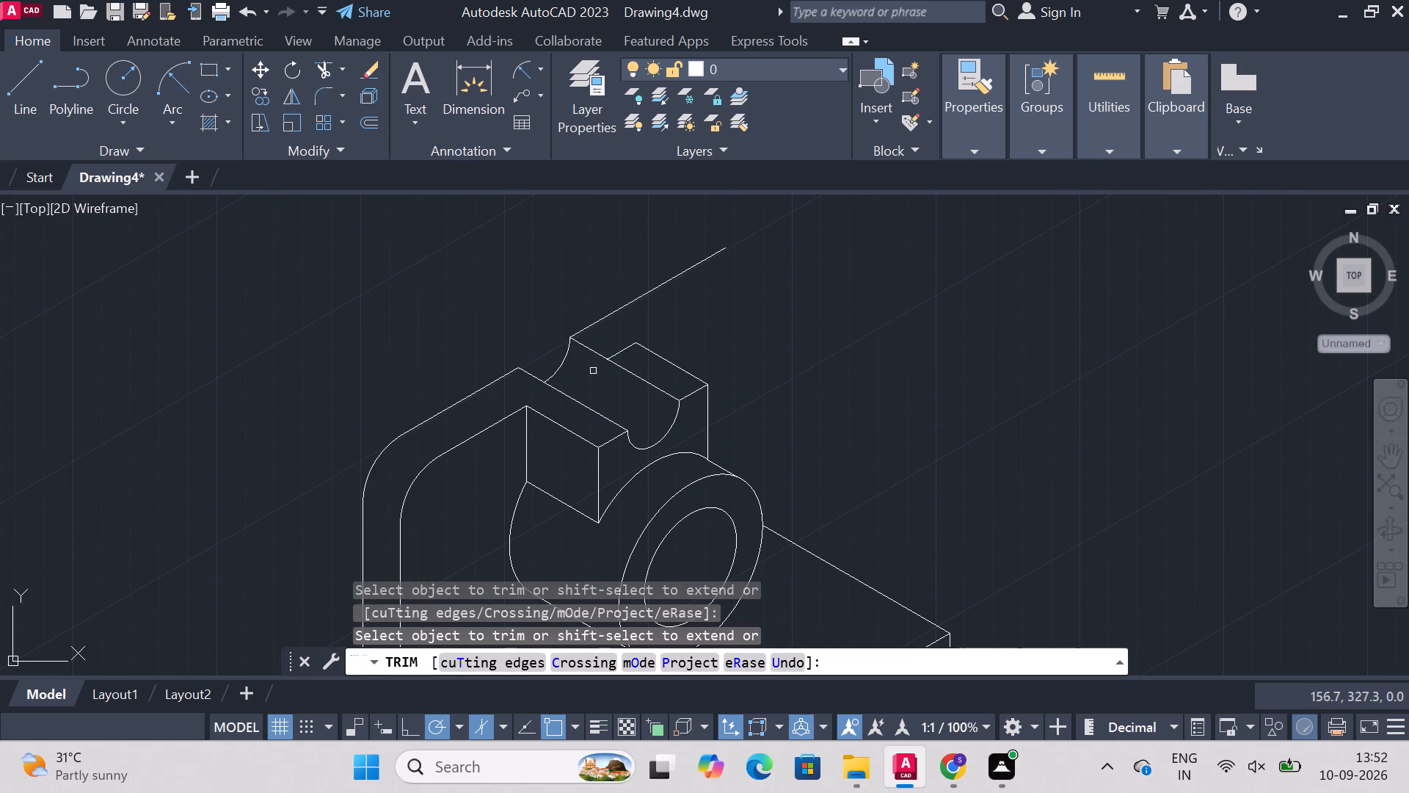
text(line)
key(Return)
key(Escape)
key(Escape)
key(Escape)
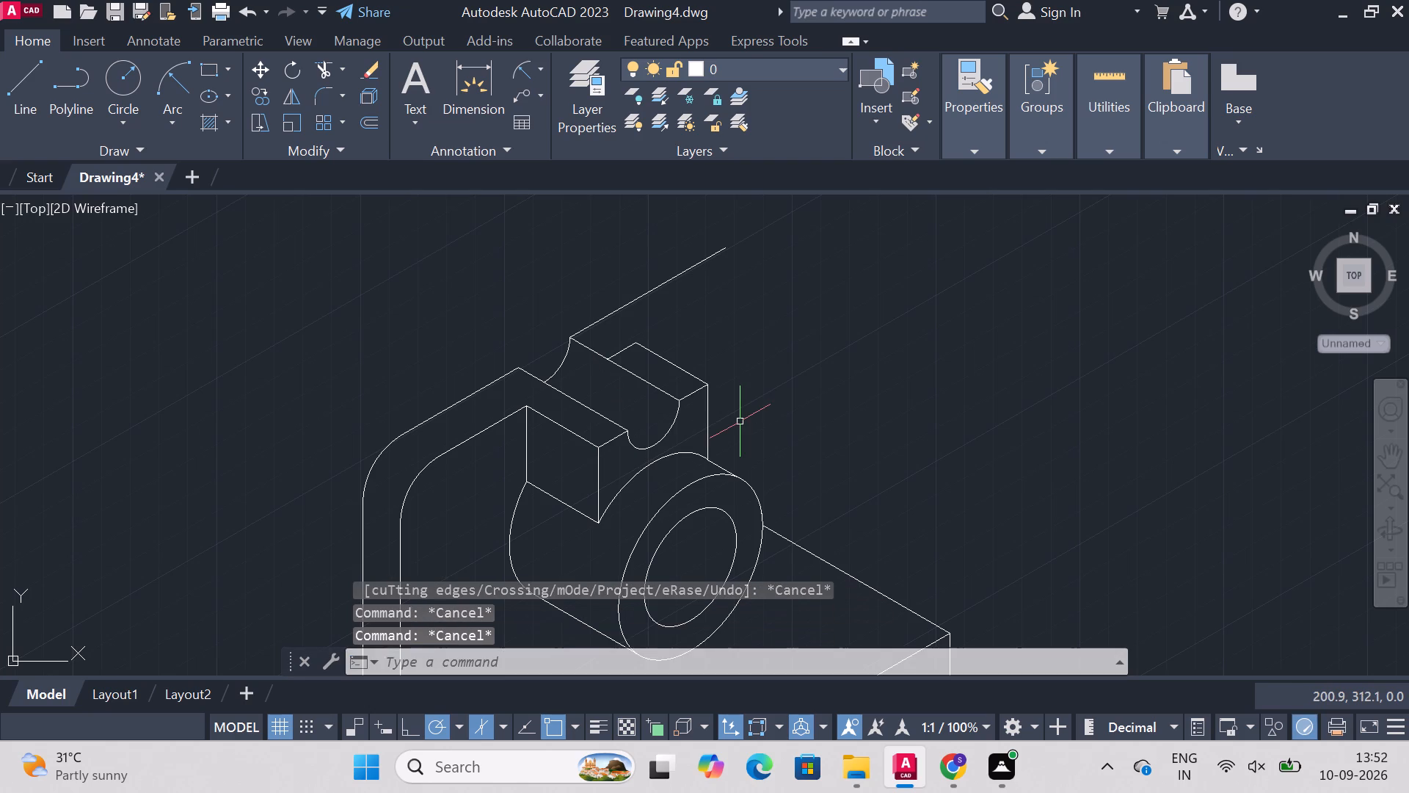
Draw a construction line at 150° from the front groove arc's centre to the alignment of the block's back edge.
text(line)
key(Return)
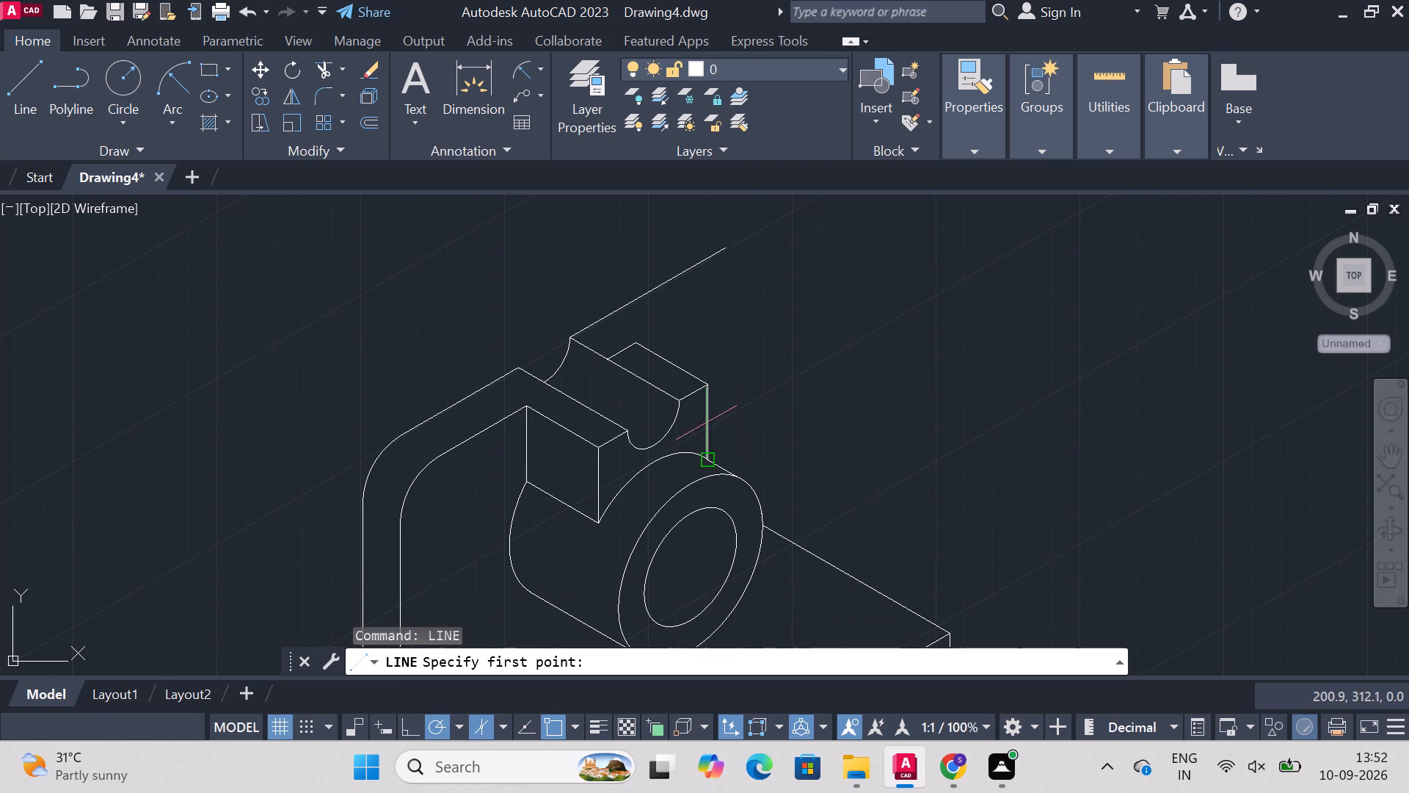
click(659, 416)
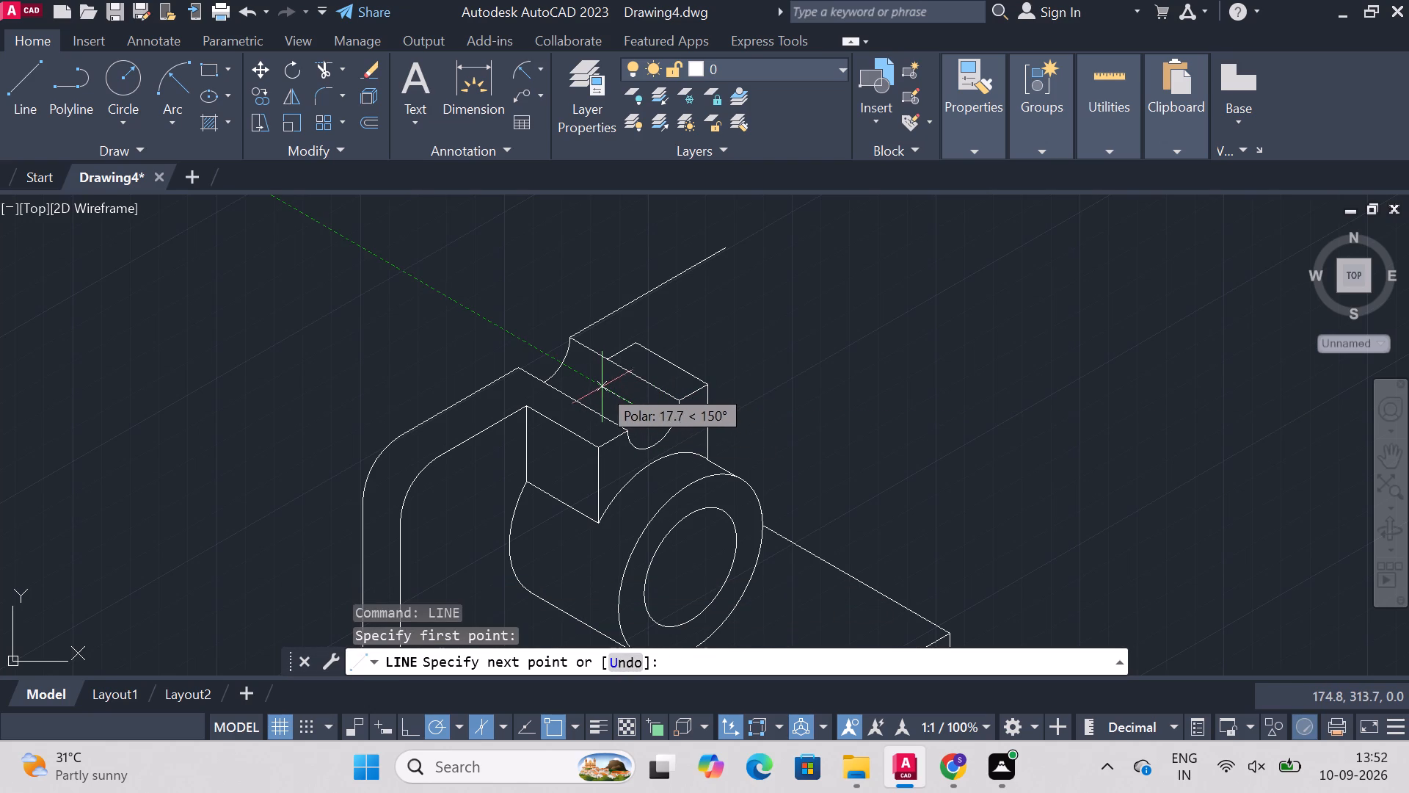
click(575, 376)
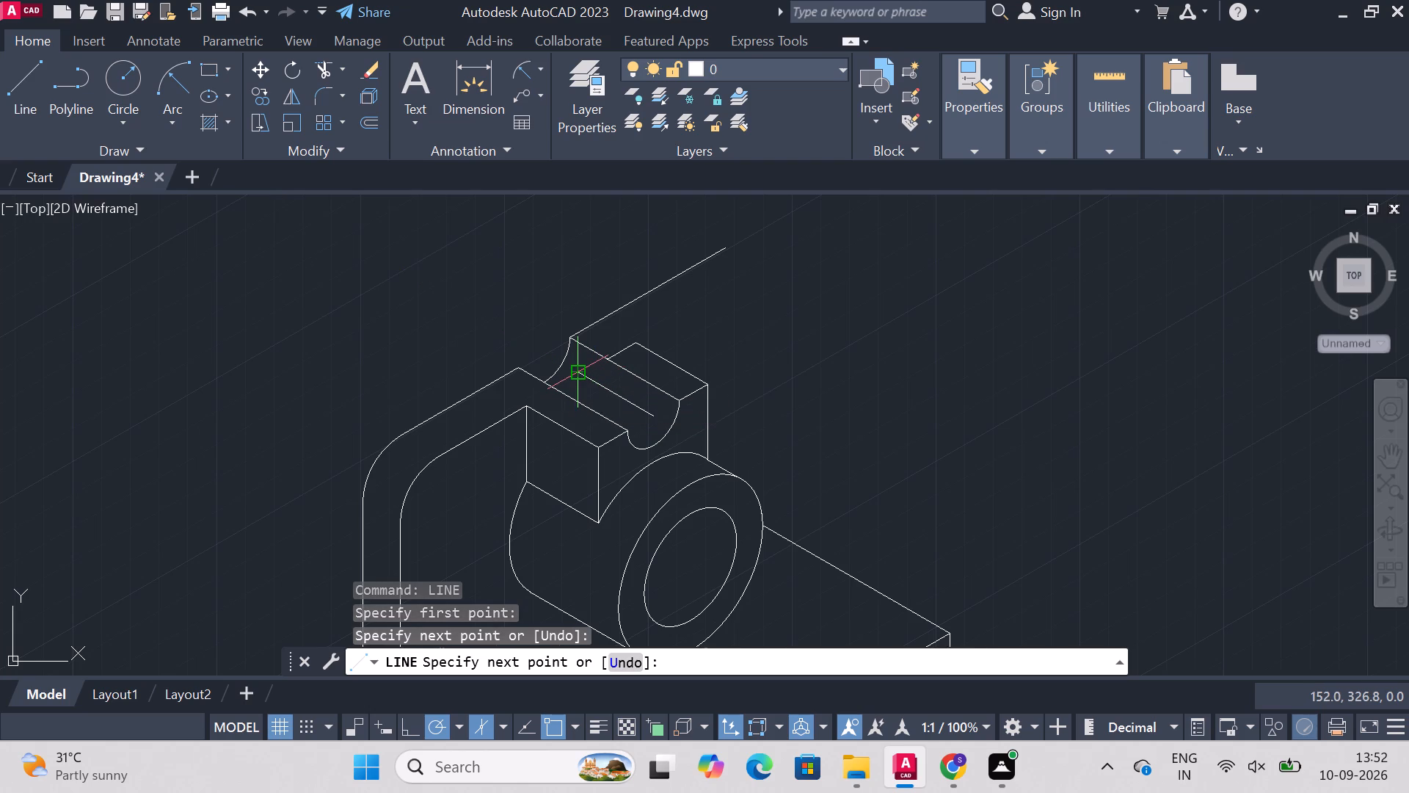
key(Escape)
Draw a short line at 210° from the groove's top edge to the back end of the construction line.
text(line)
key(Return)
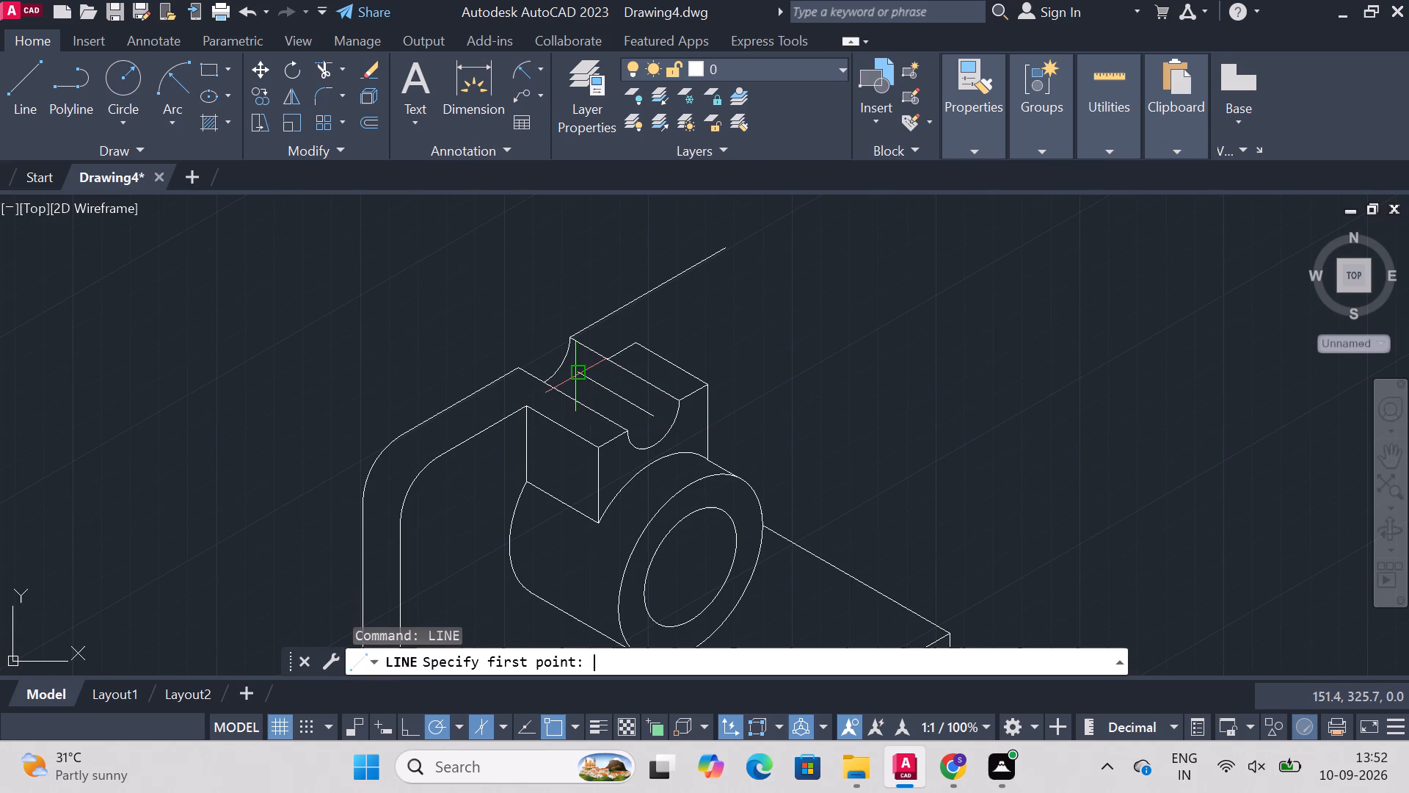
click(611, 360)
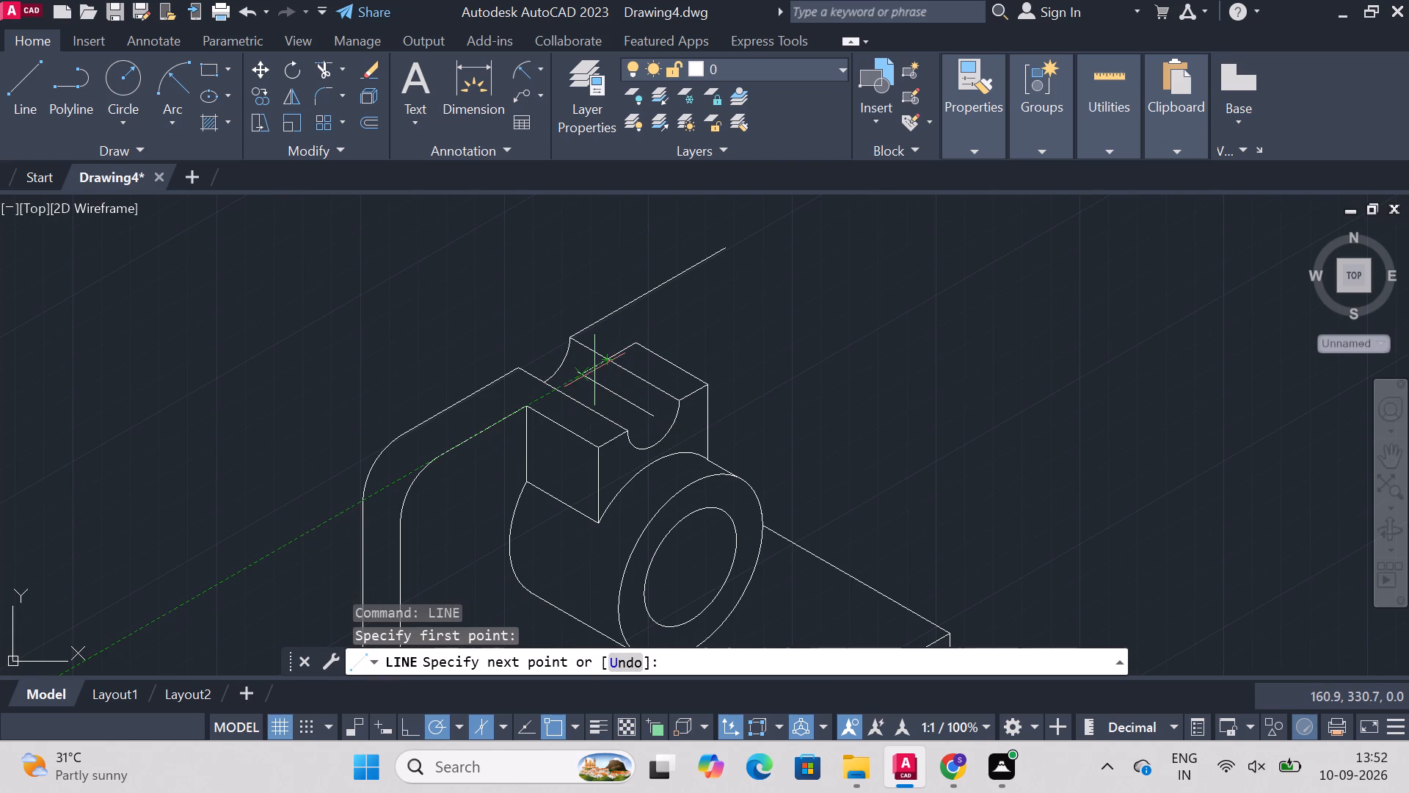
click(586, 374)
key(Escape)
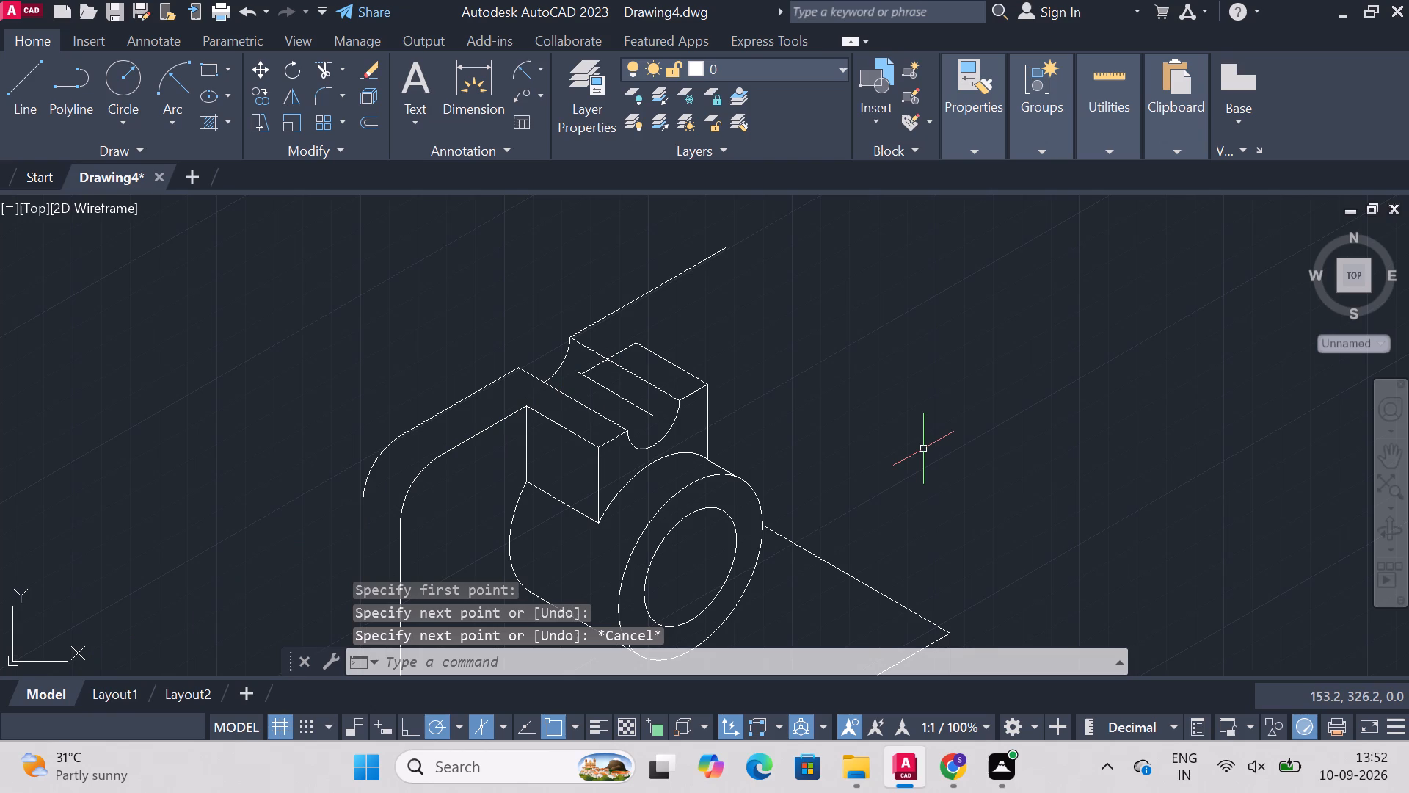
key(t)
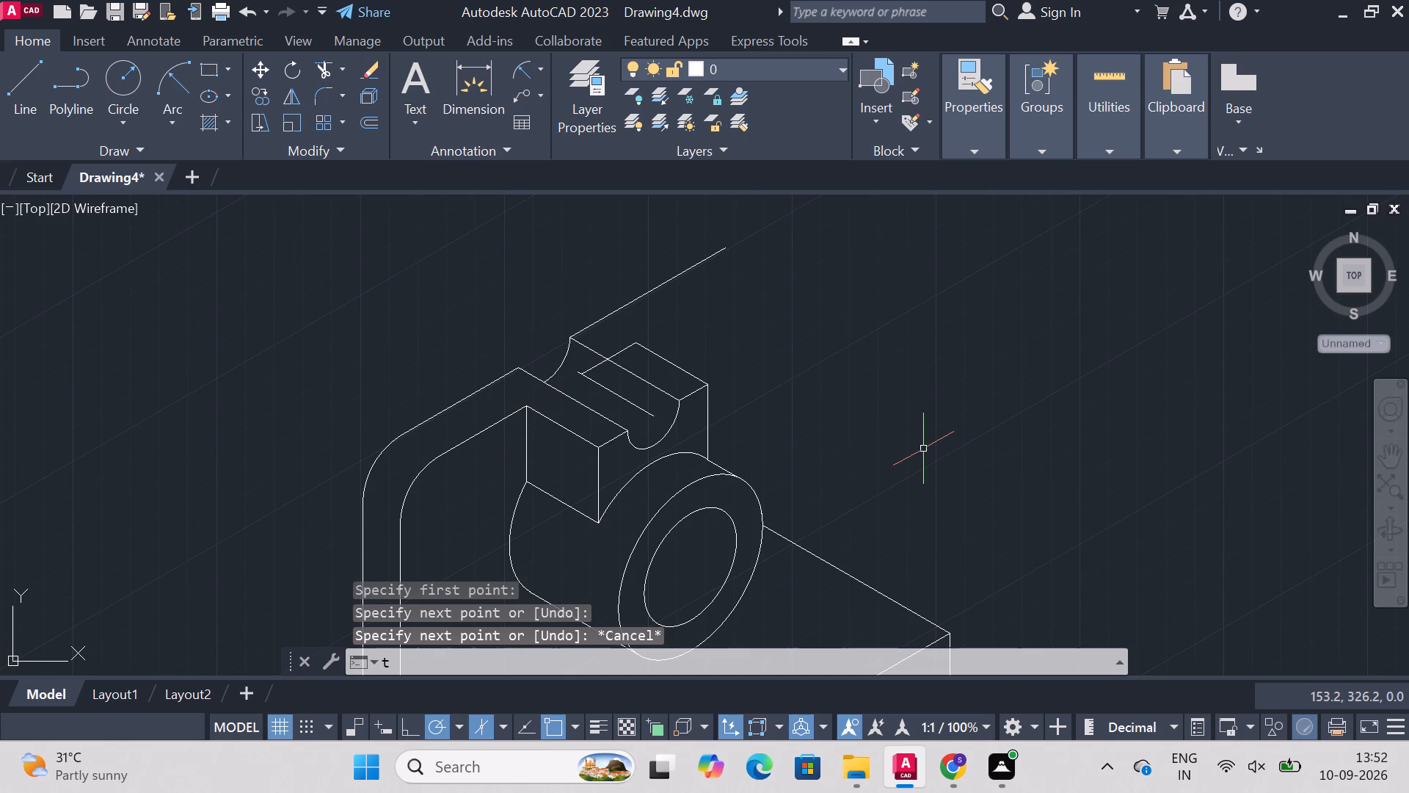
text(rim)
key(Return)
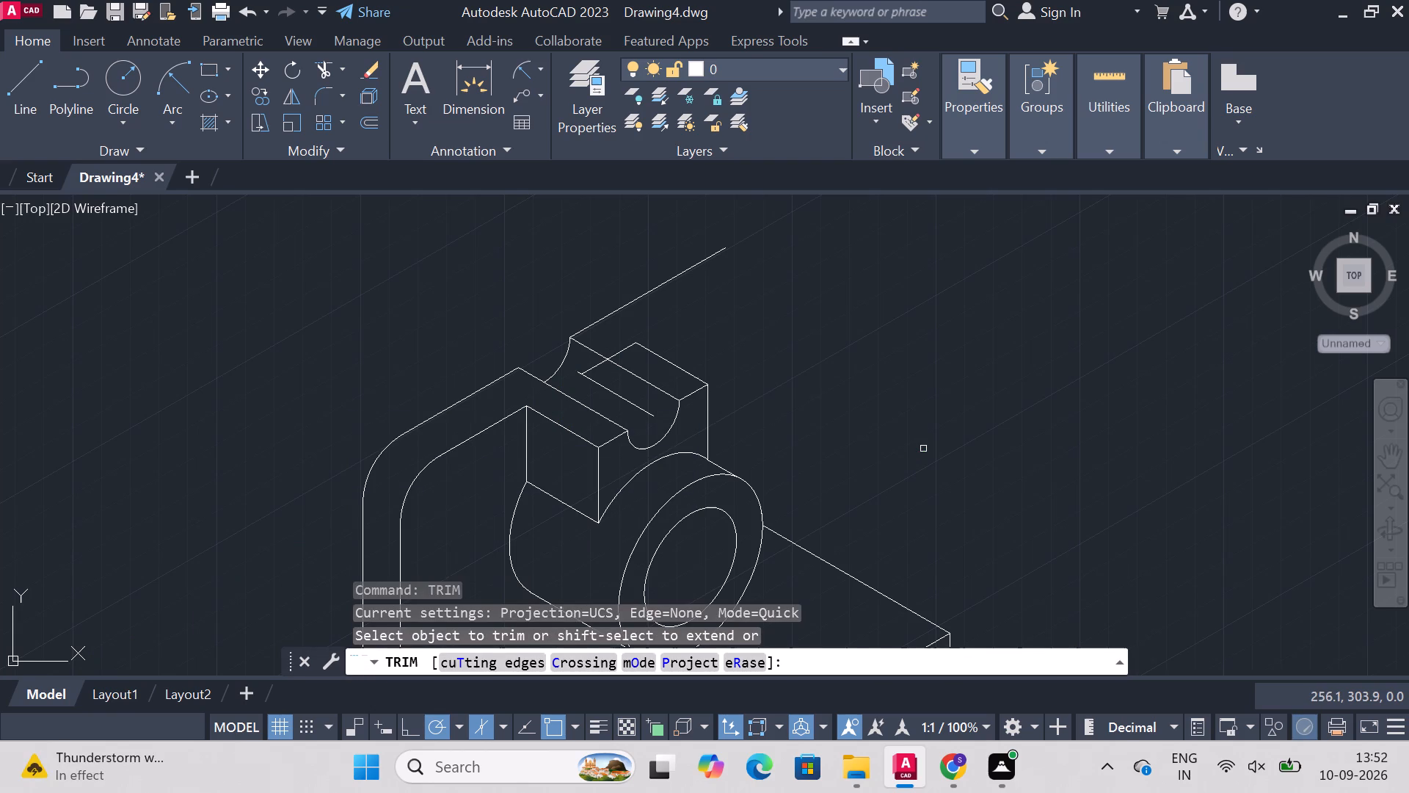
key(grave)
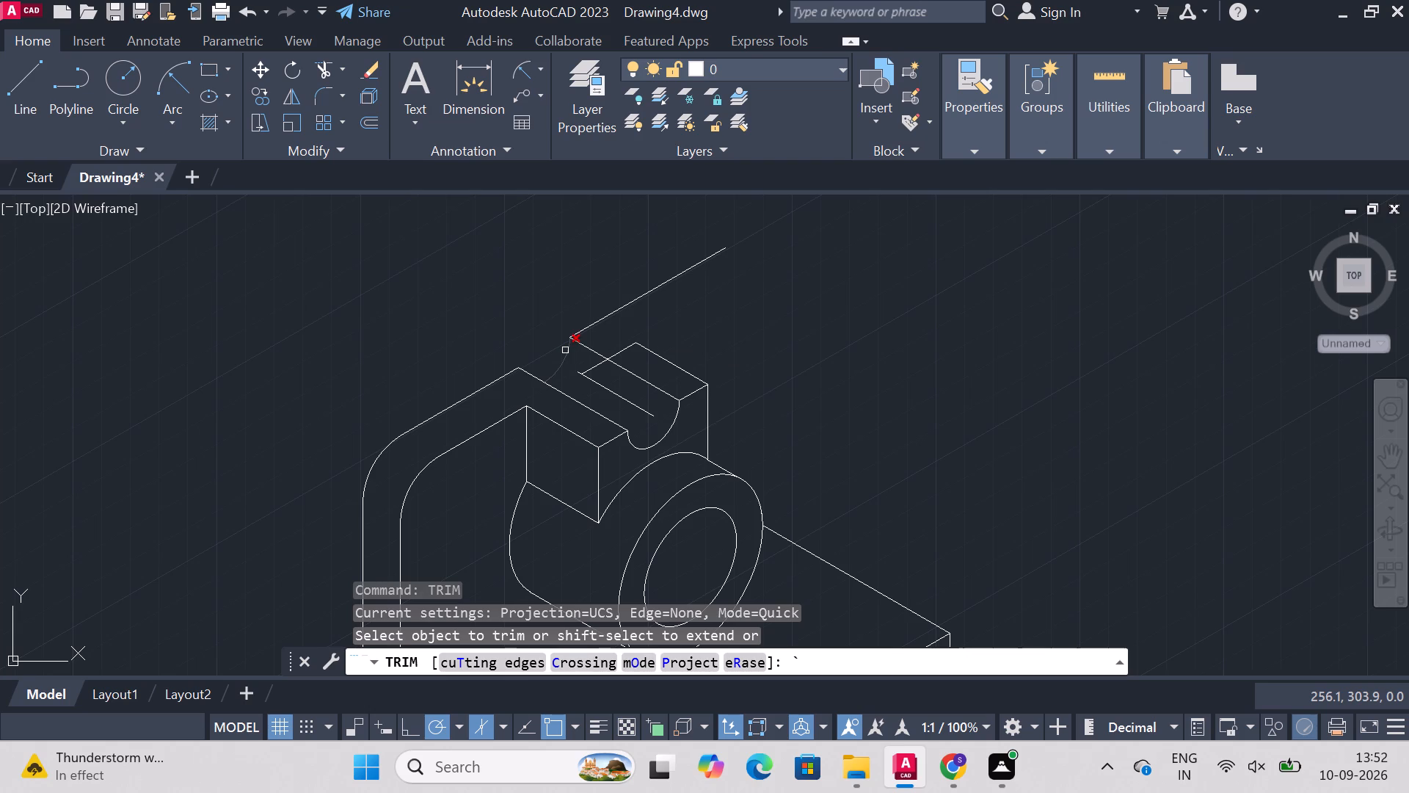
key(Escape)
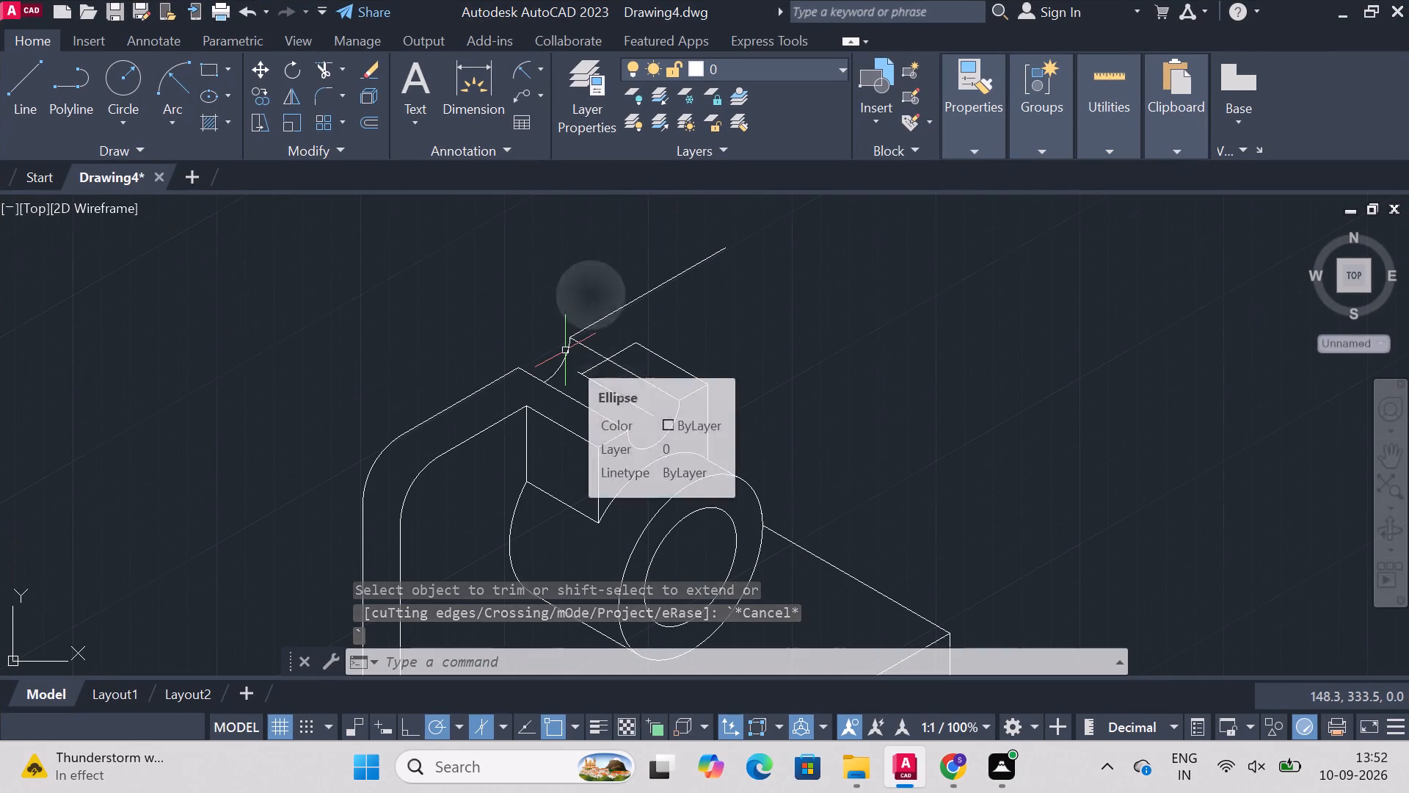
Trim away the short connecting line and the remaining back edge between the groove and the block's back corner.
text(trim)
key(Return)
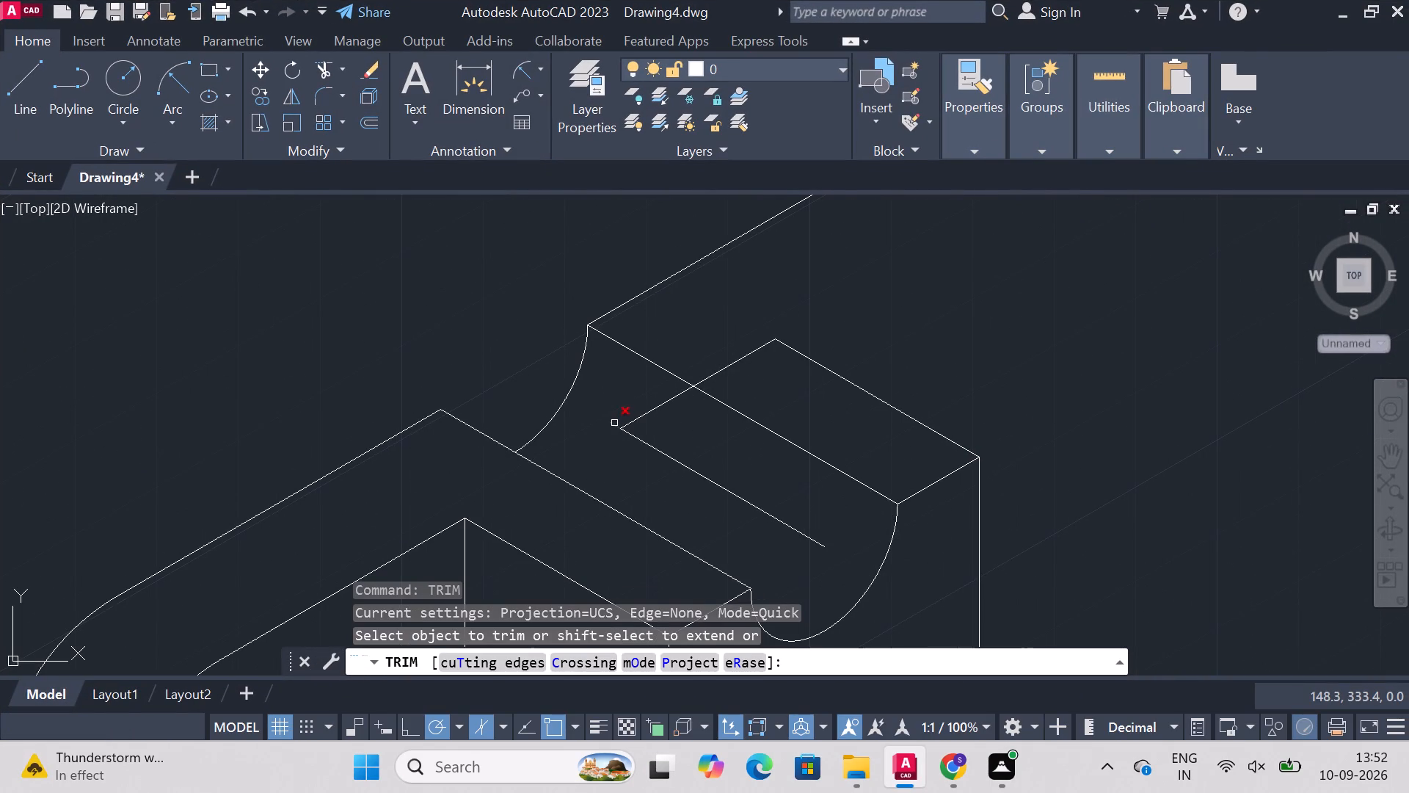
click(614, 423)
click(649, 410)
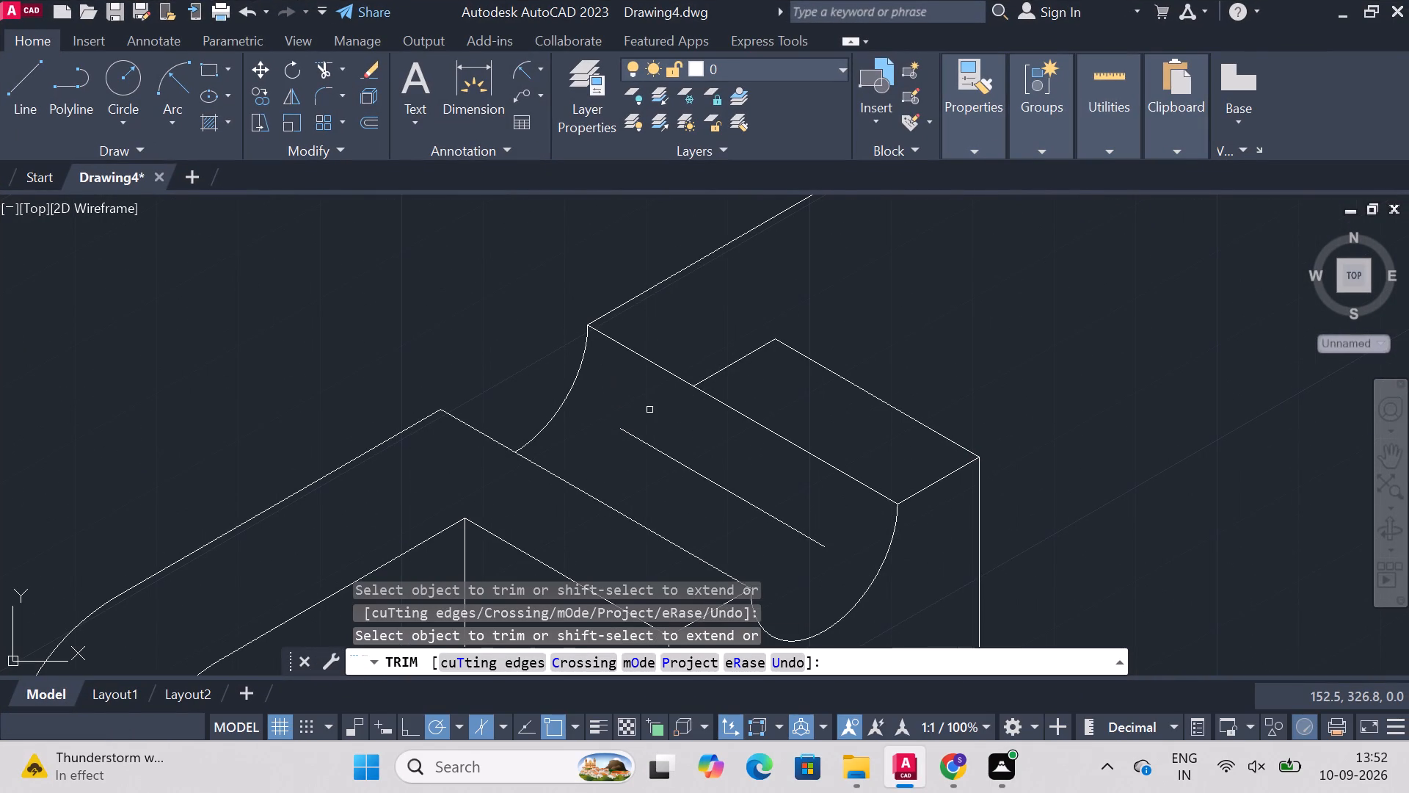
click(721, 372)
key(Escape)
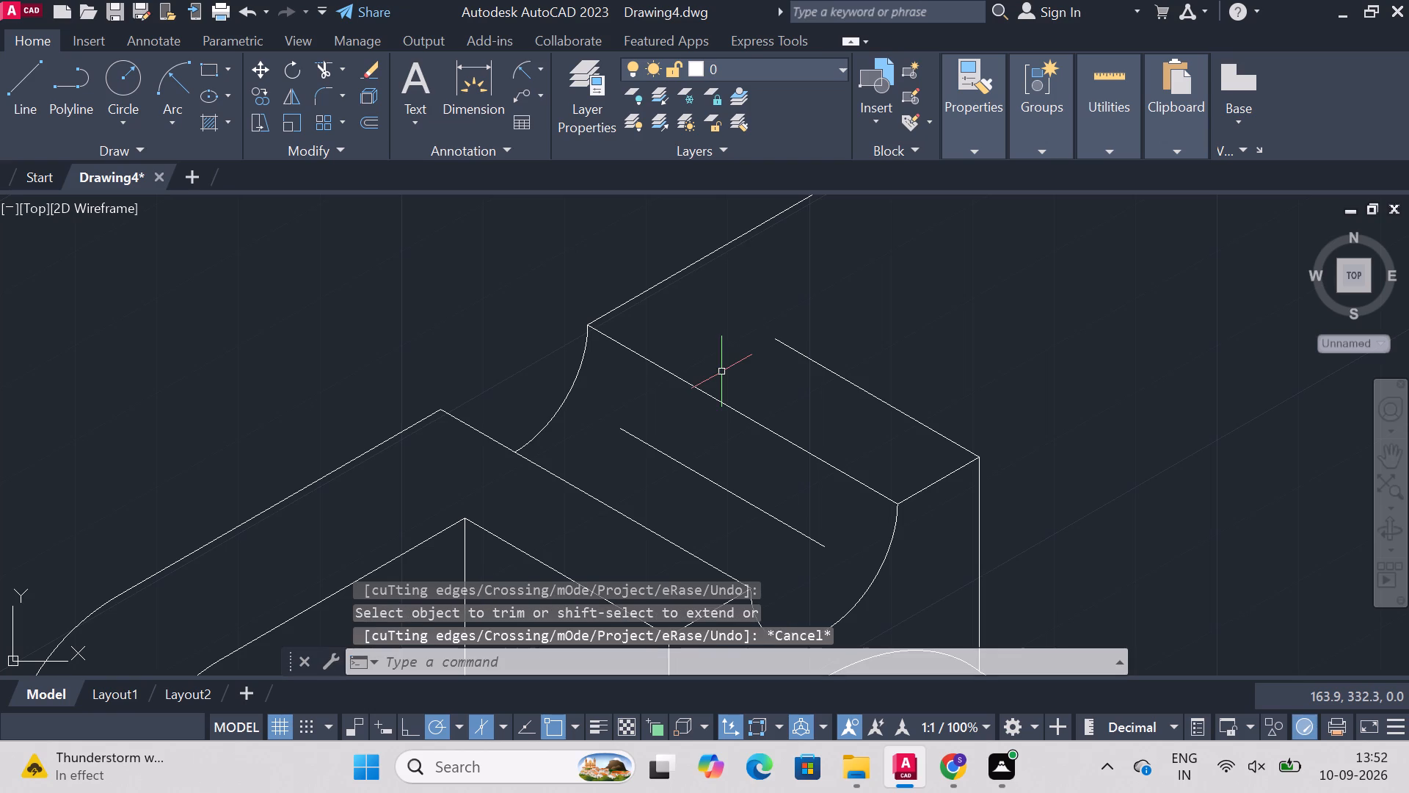
Draw a 63-unit line at 30° from the back end of the construction line through the block's back corner.
text(line)
key(Return)
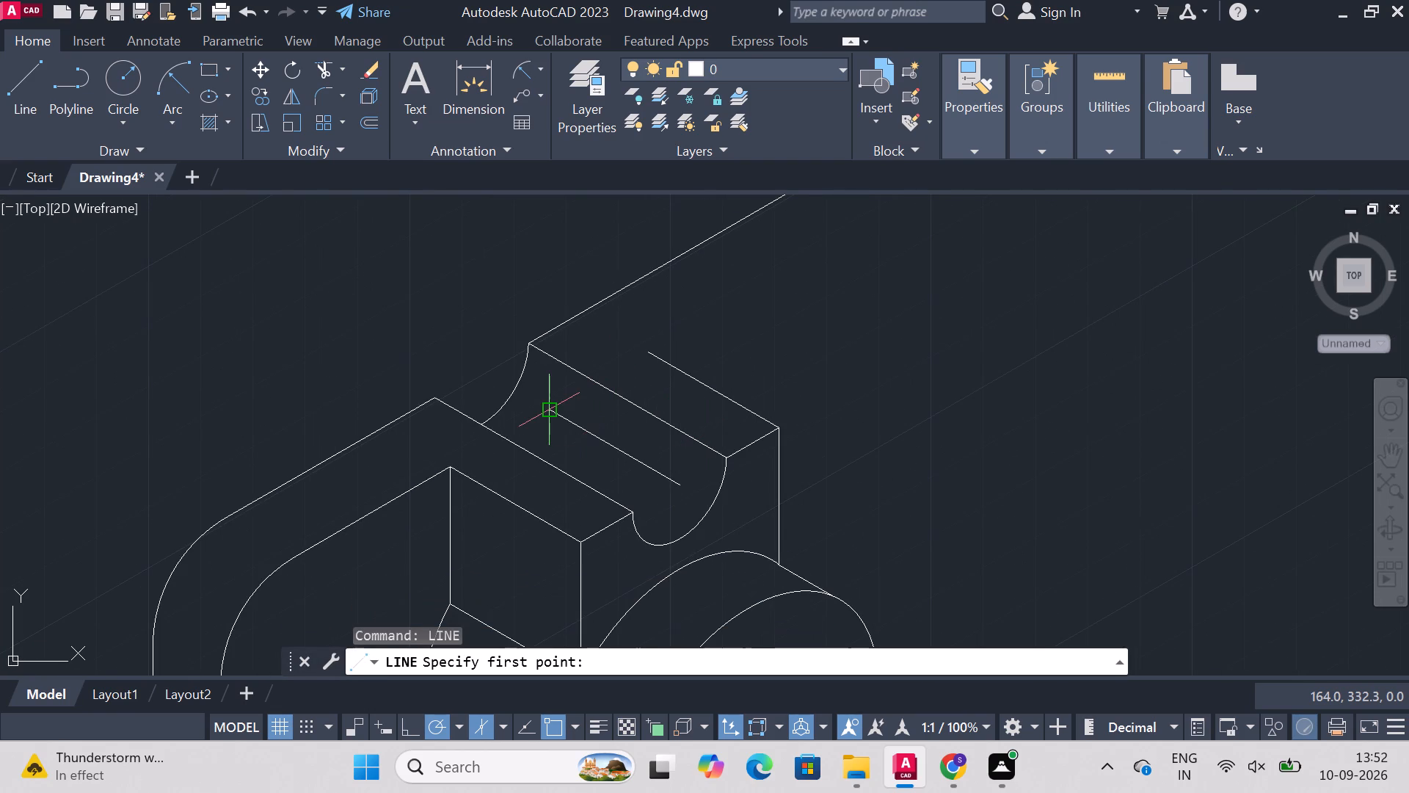
click(550, 410)
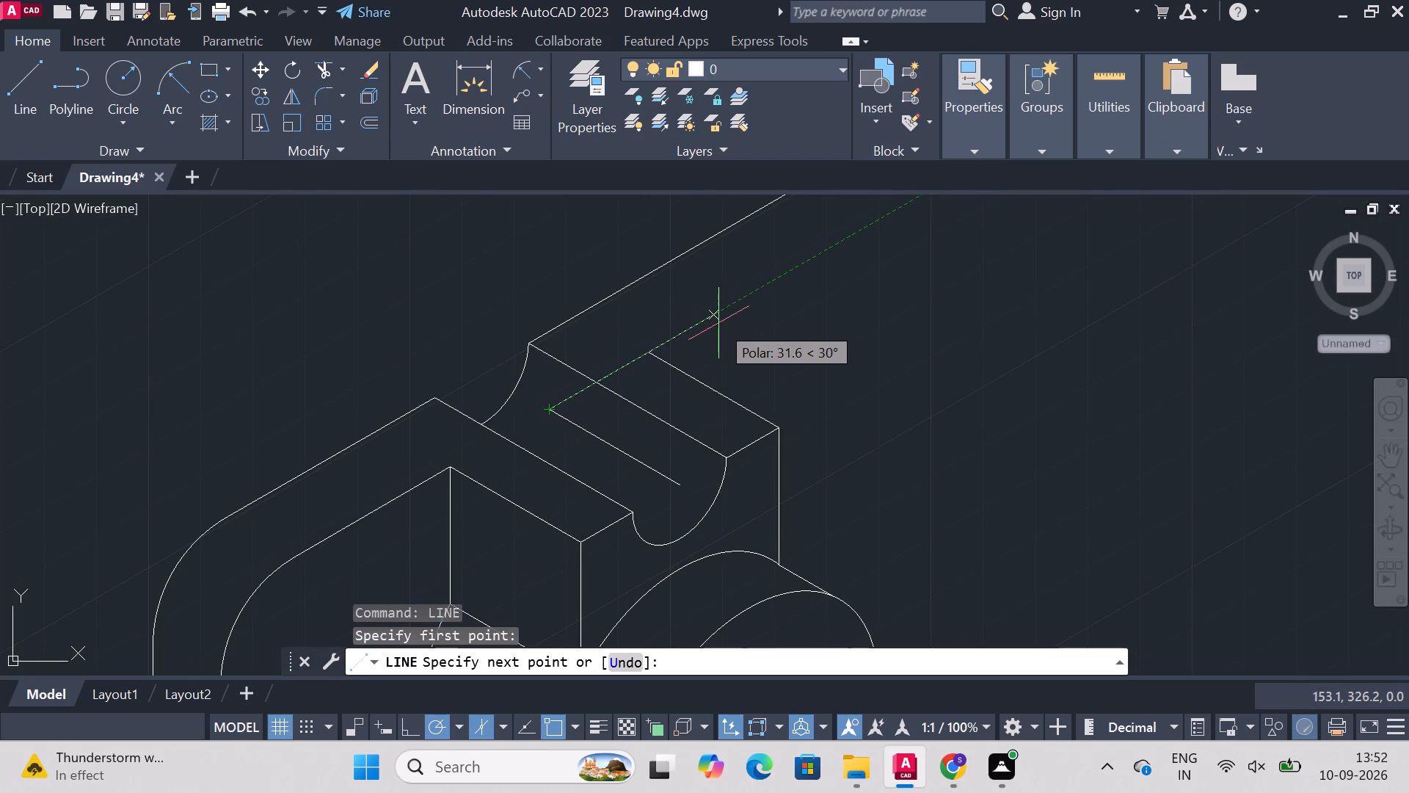
text(12)
key(BackSpace)
key(BackSpace)
key(6)
key(3)
key(Return)
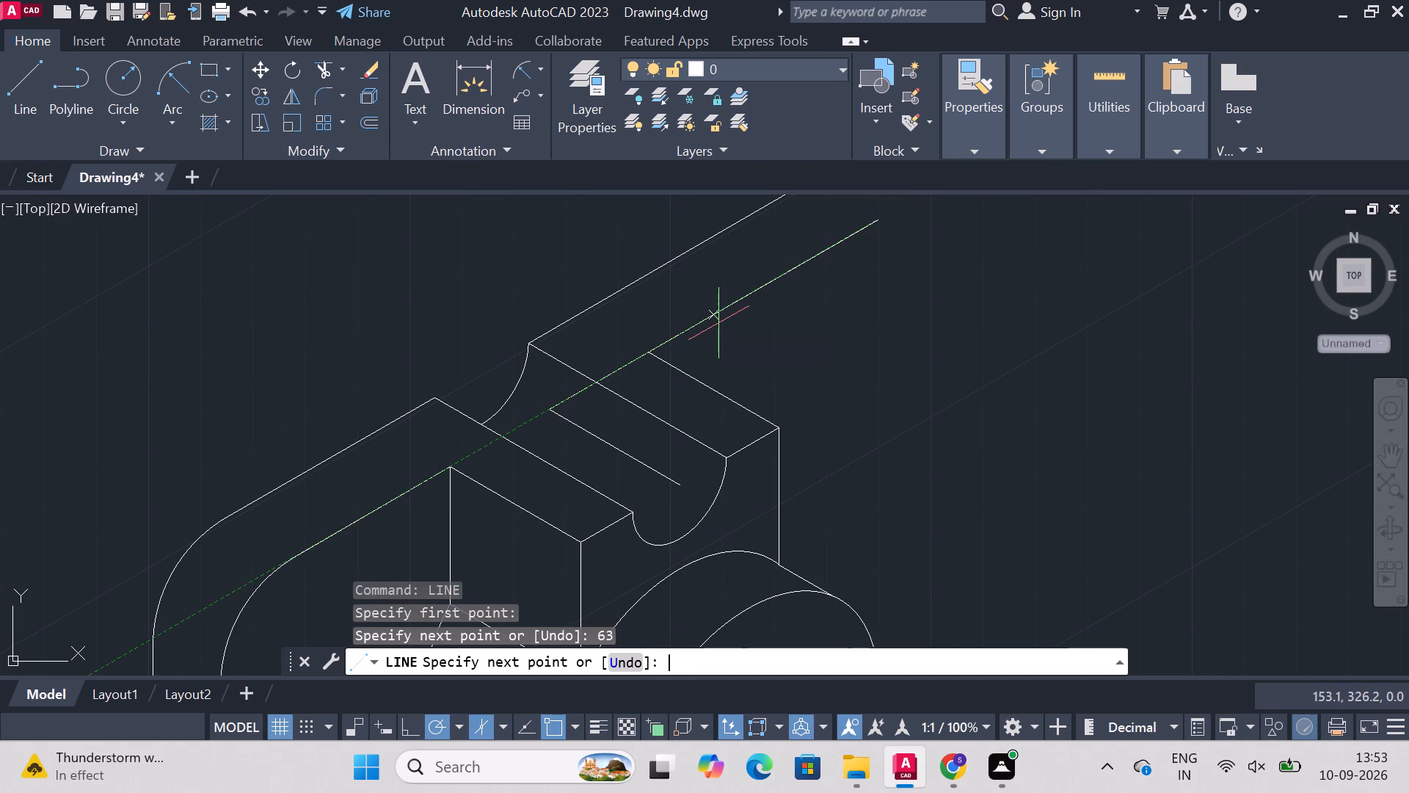
key(Escape)
Trim away the construction line and the part of the 63-unit line before the block's back corner.
text(trim)
key(Return)
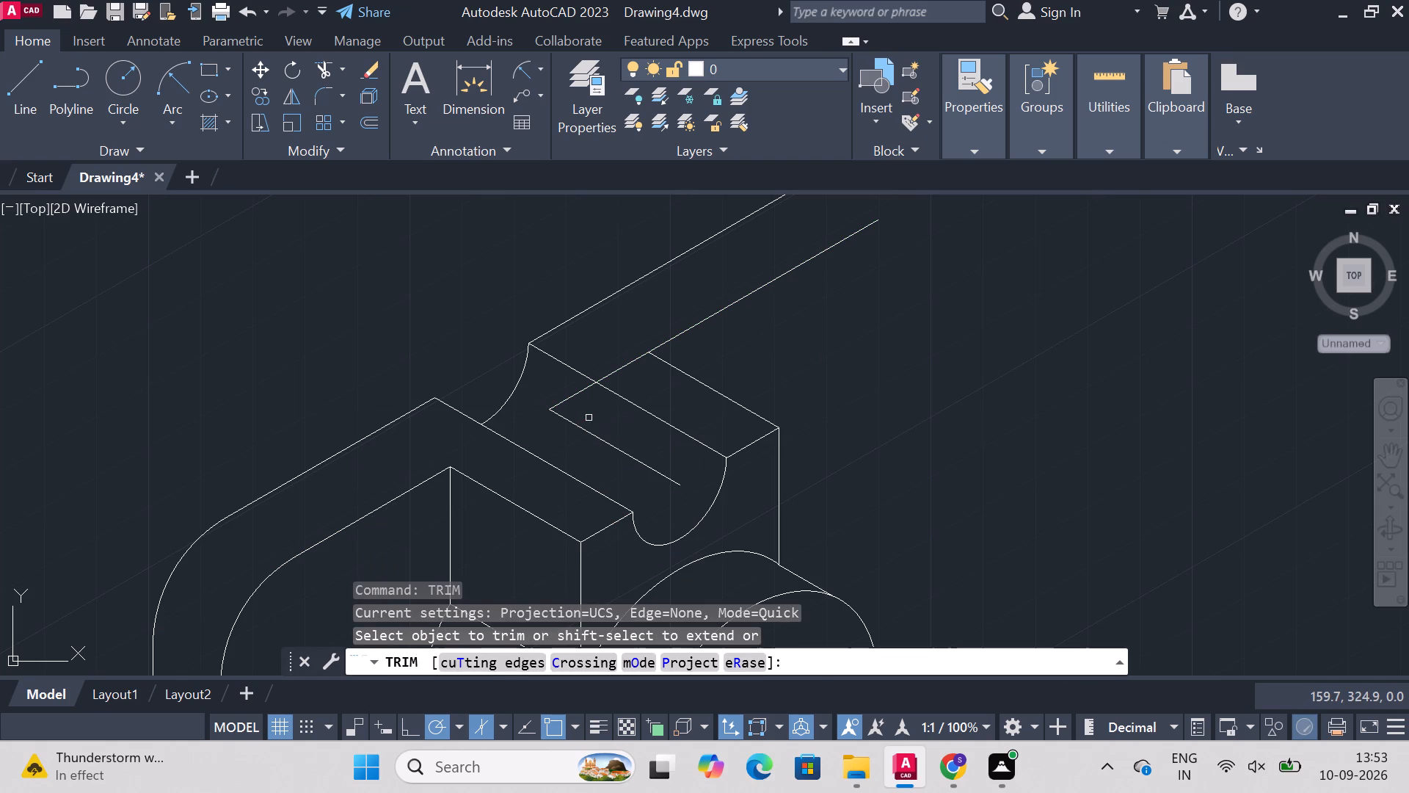
click(567, 403)
click(571, 423)
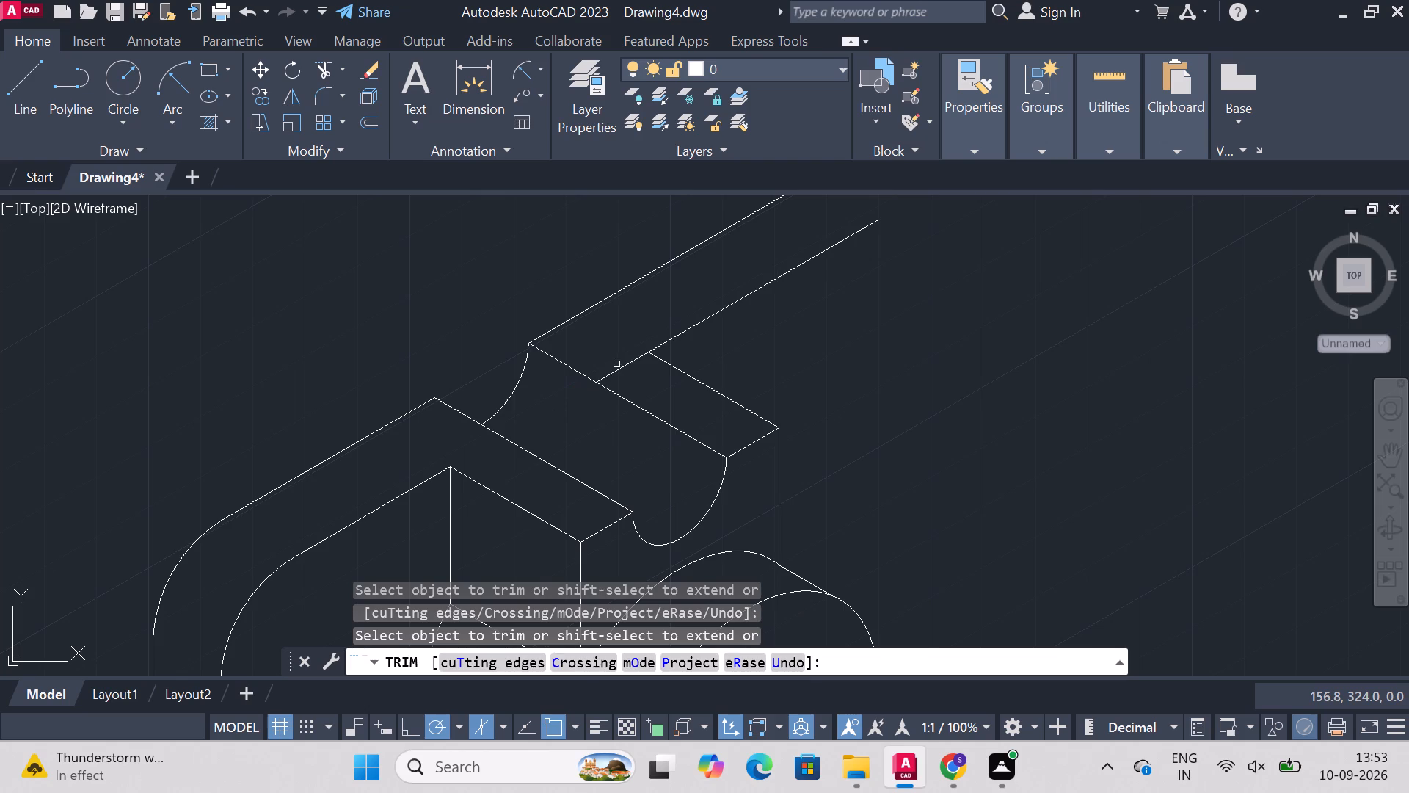
click(625, 372)
click(618, 365)
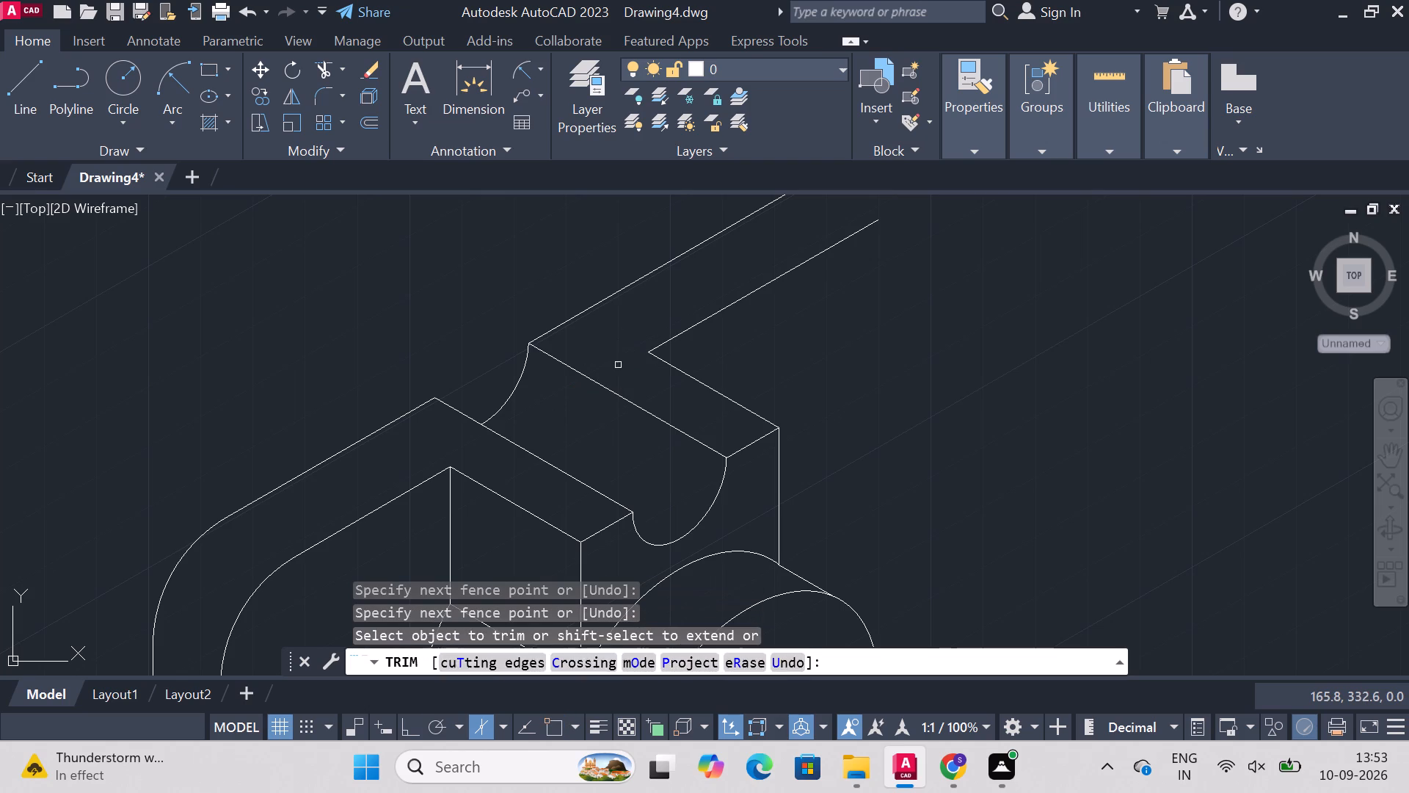
key(Escape)
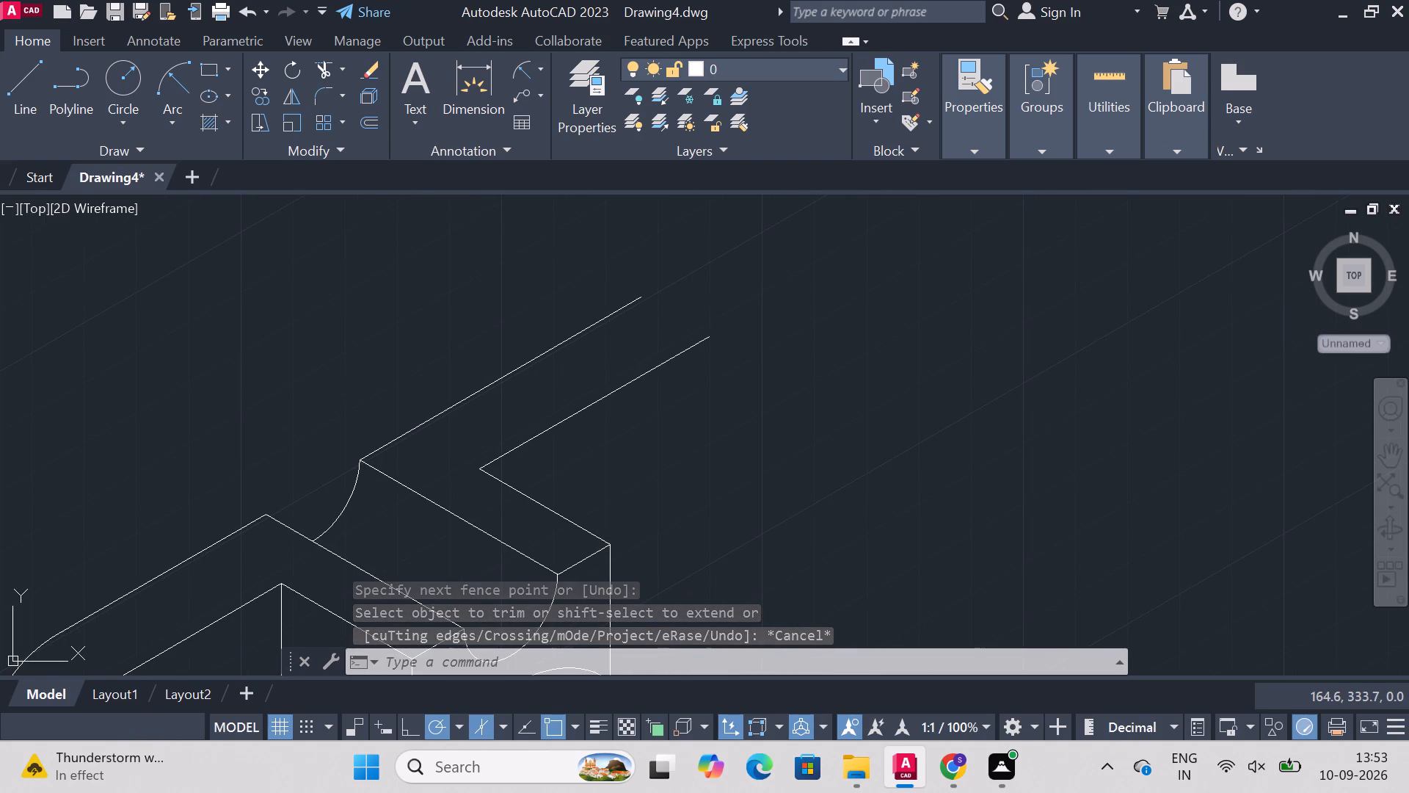
key(Escape)
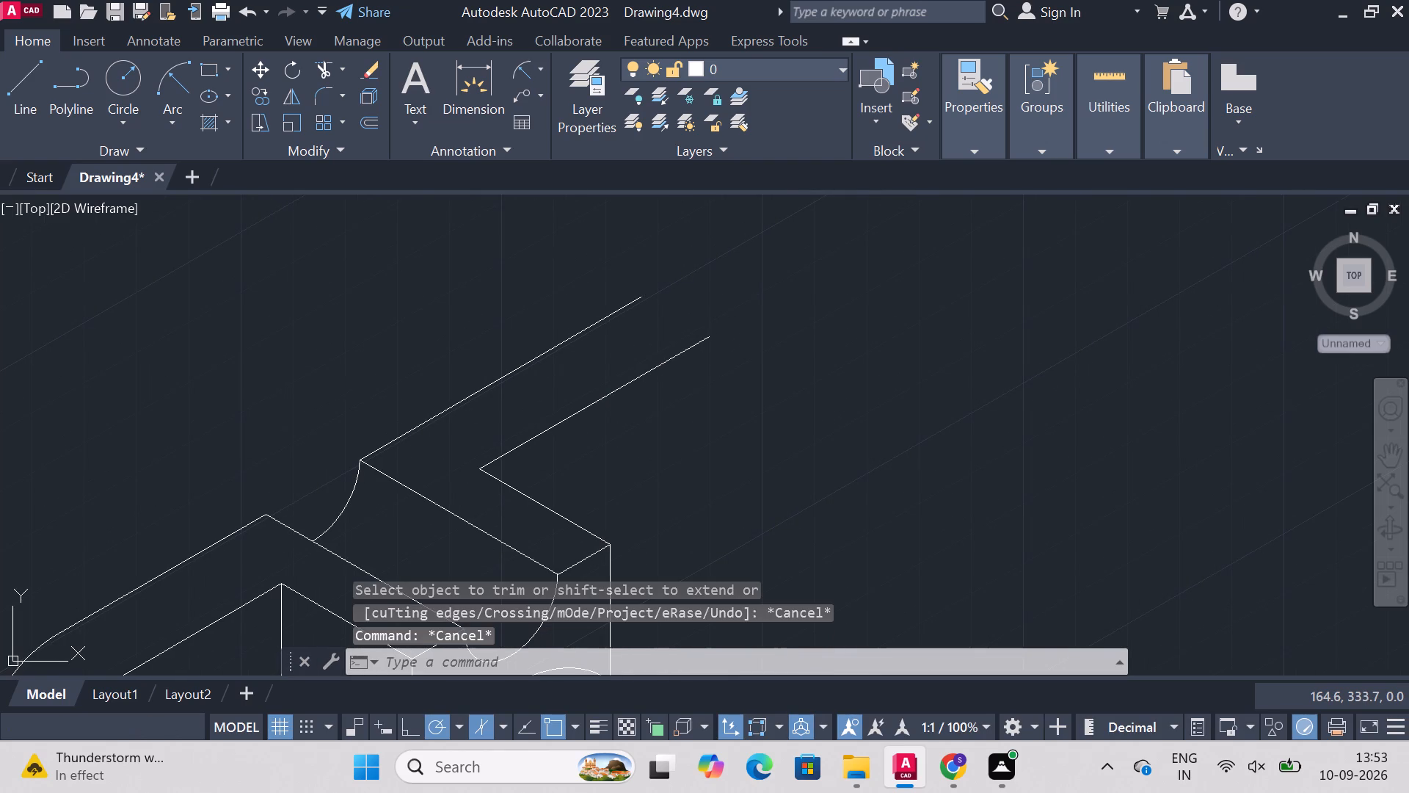
Draw a 90-unit vertical line downward from the upper end of the inner 63-unit edge.
text(line)
key(Return)
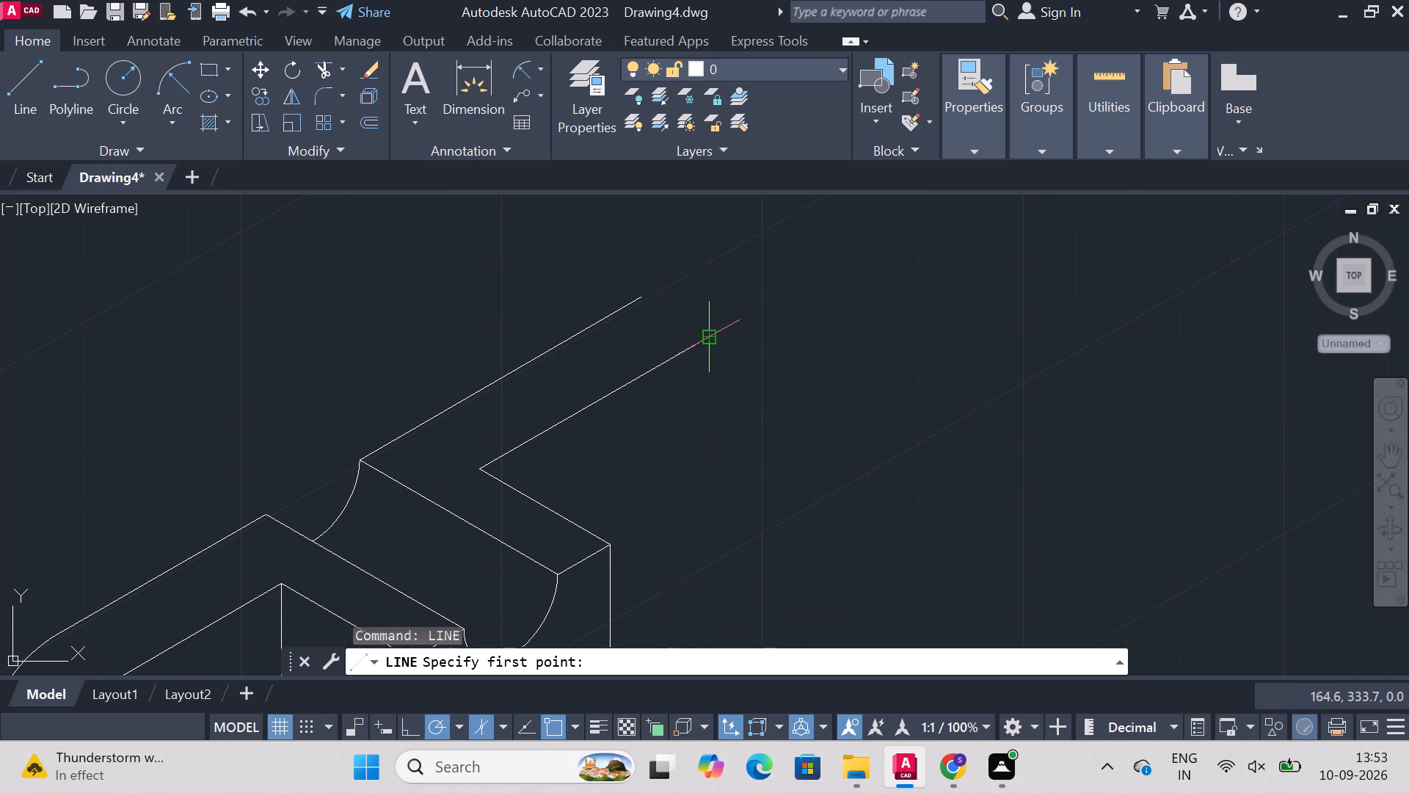
click(709, 339)
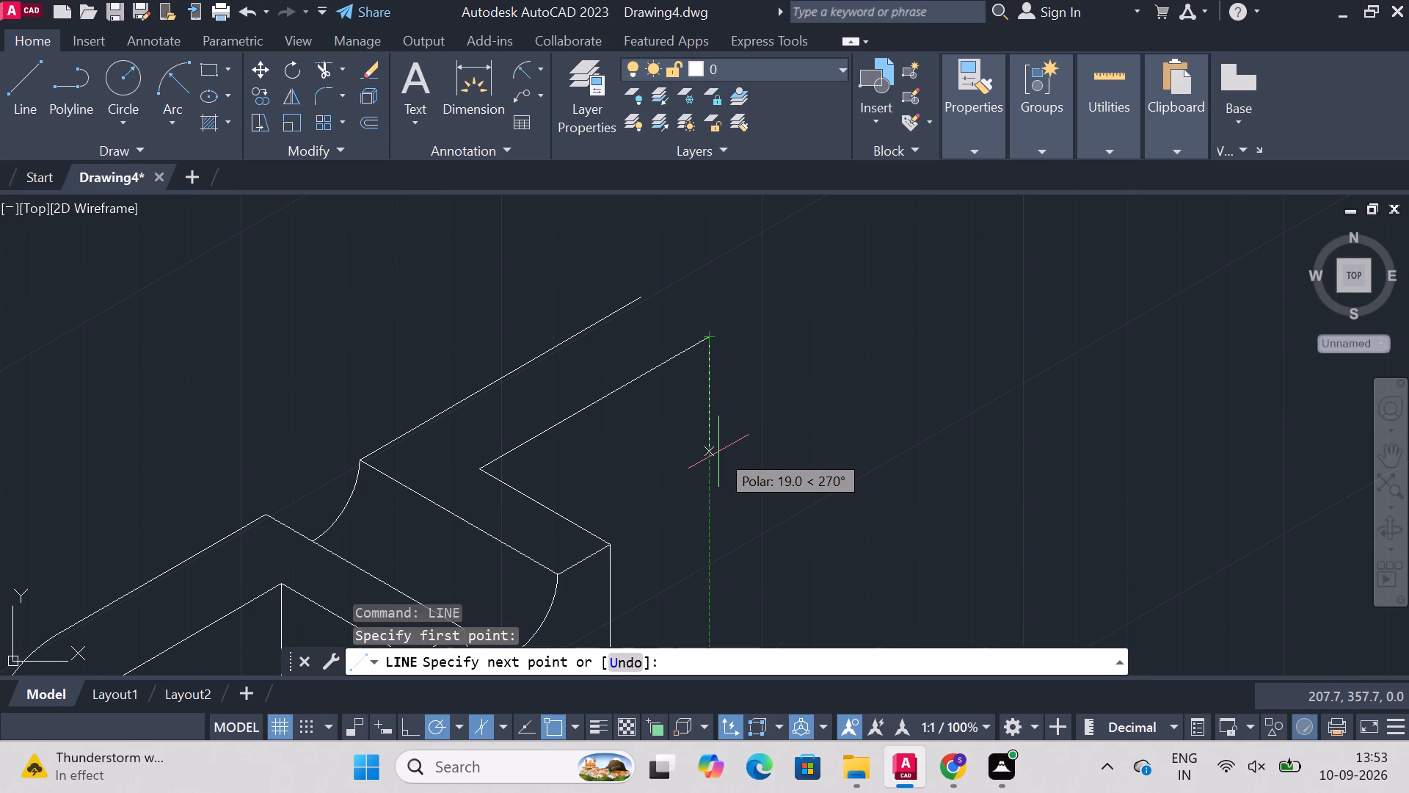
text(90)
key(Return)
key(Escape)
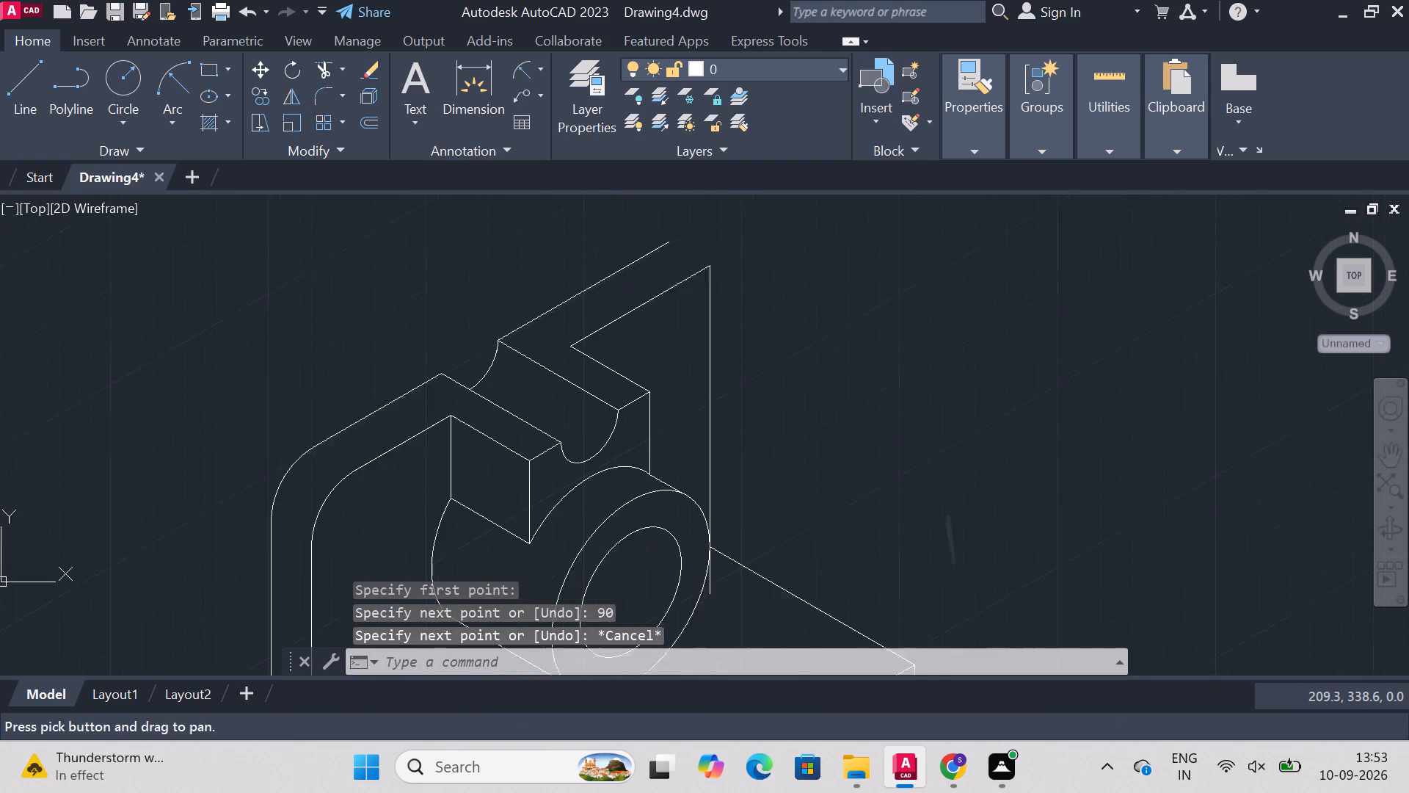
Trim the part of the 90-unit vertical line that extends below the base plate's back edge.
text(trim)
key(Return)
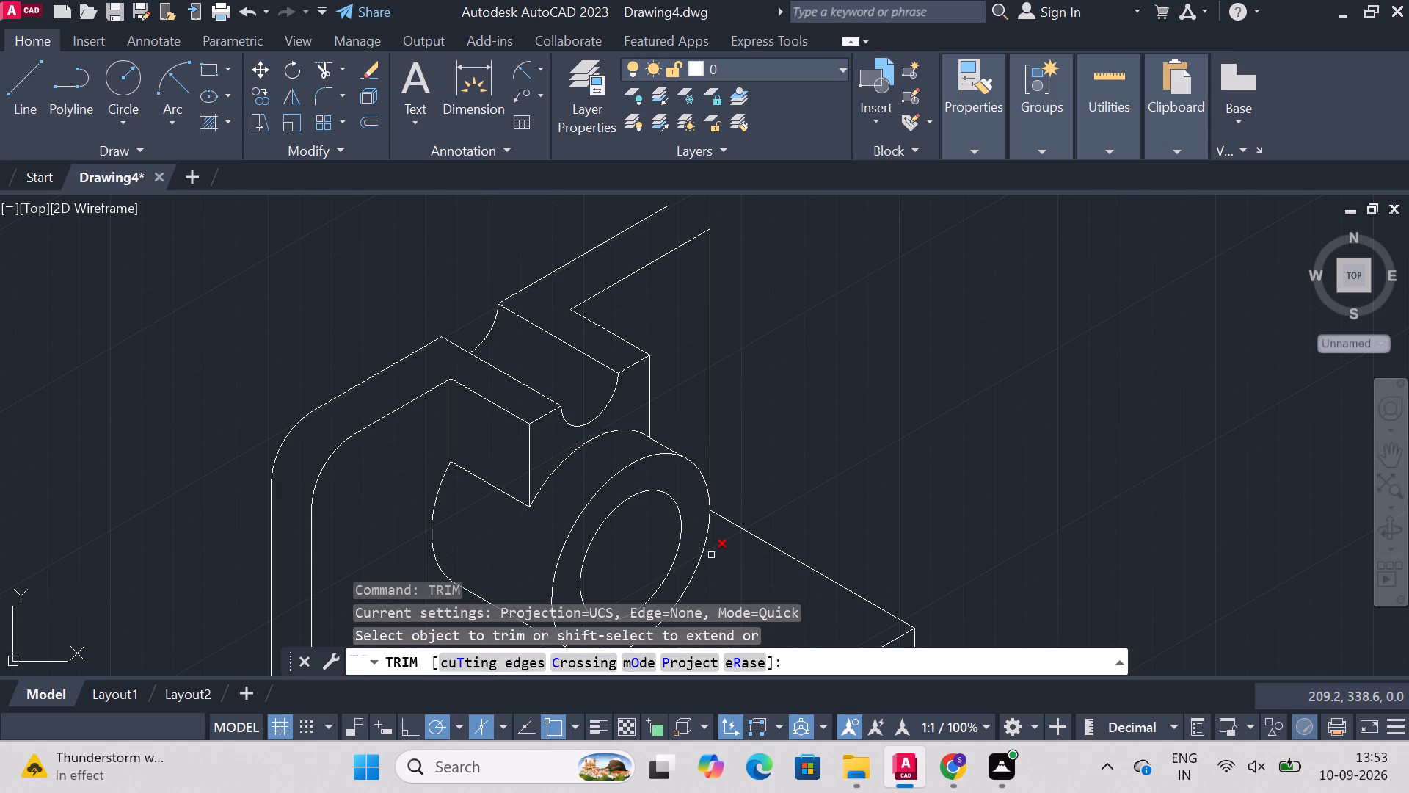
click(711, 555)
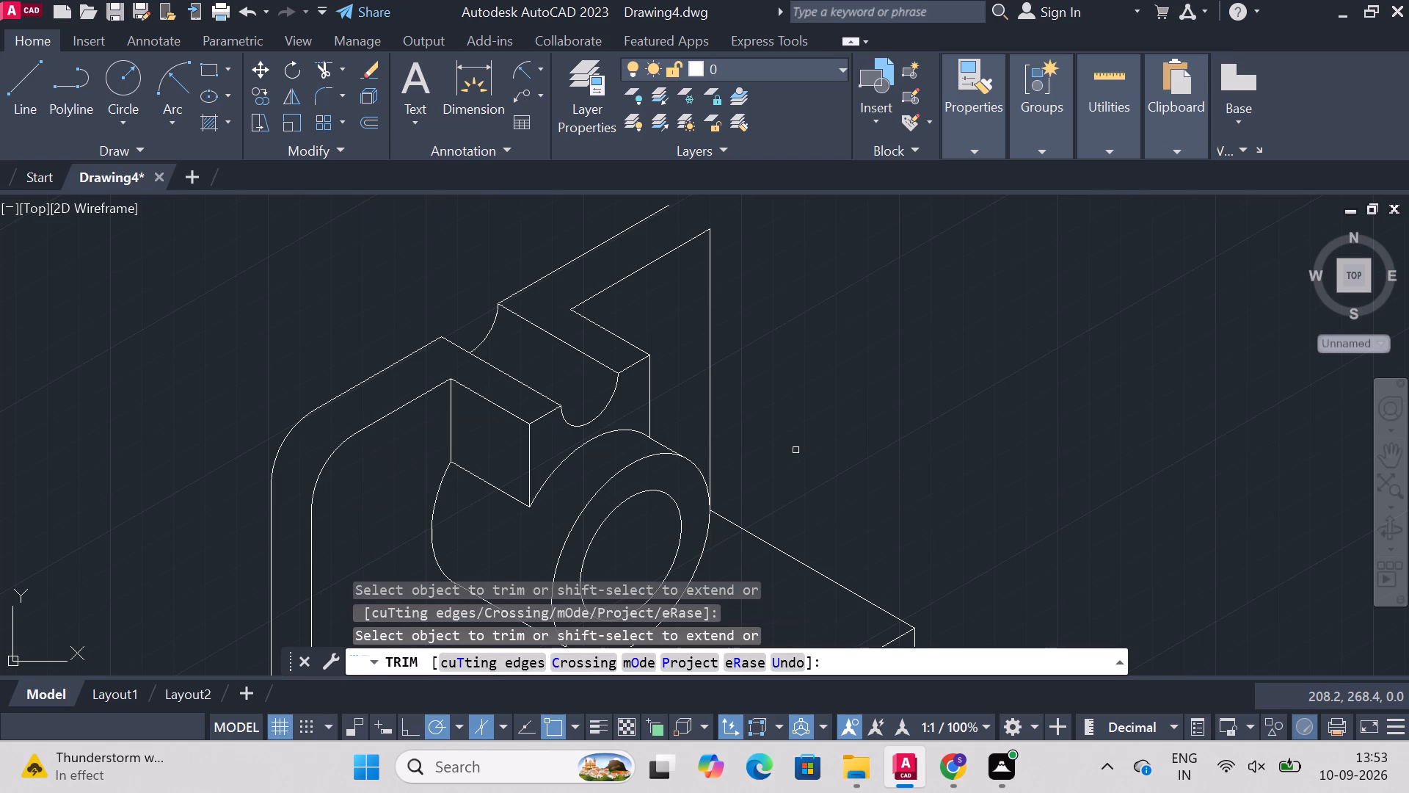
Draw a 90-unit vertical line downward from the upper end of the outer 63-unit edge.
key(Escape)
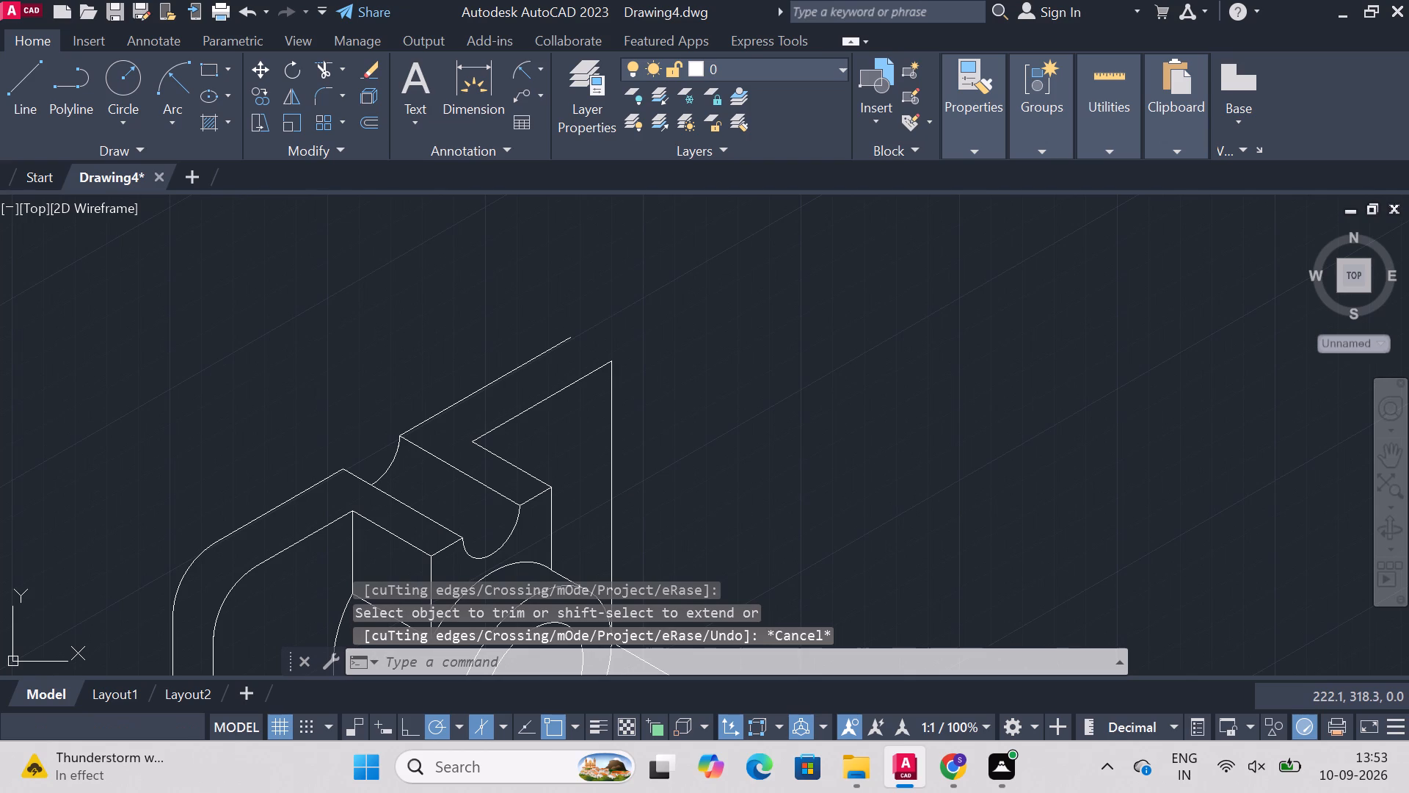
text(line)
key(Return)
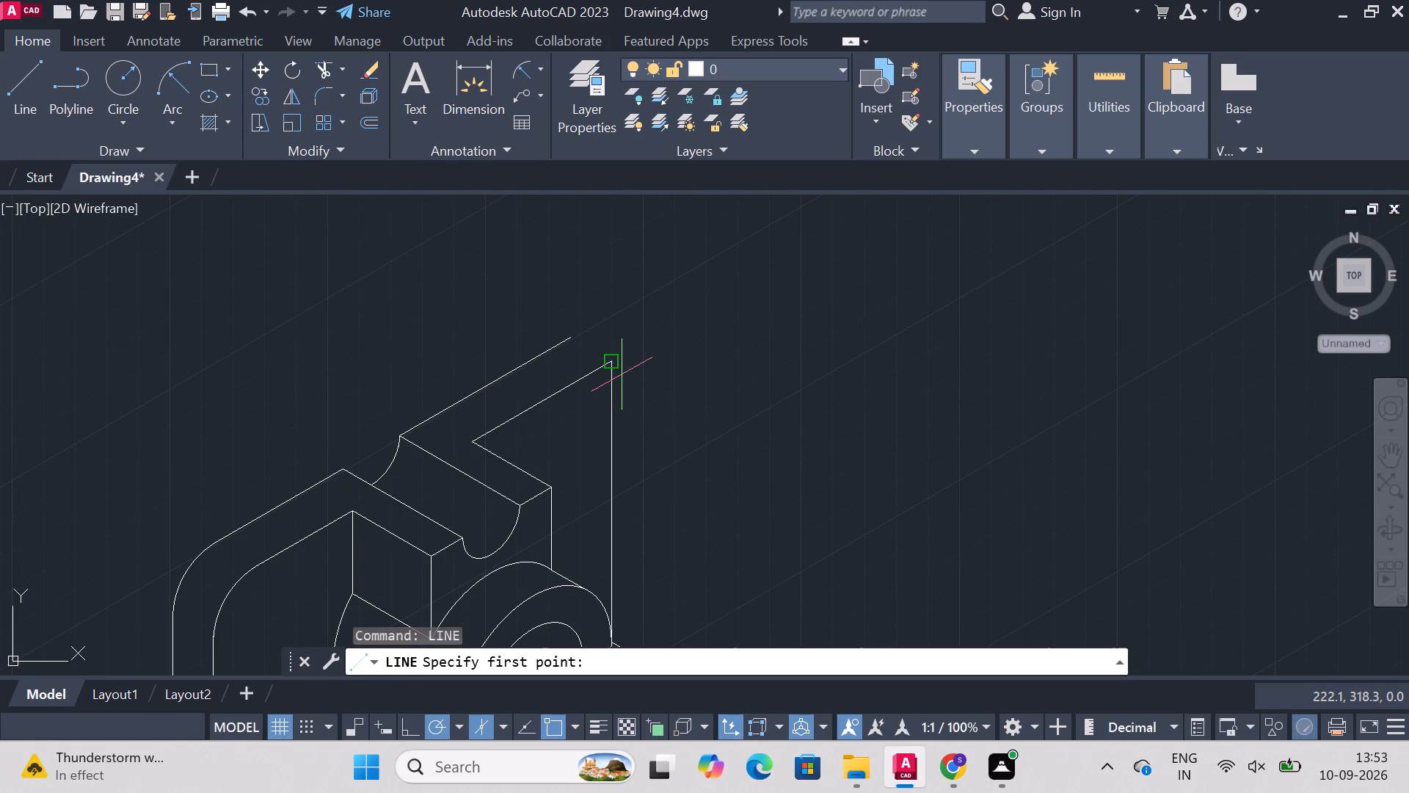
click(576, 334)
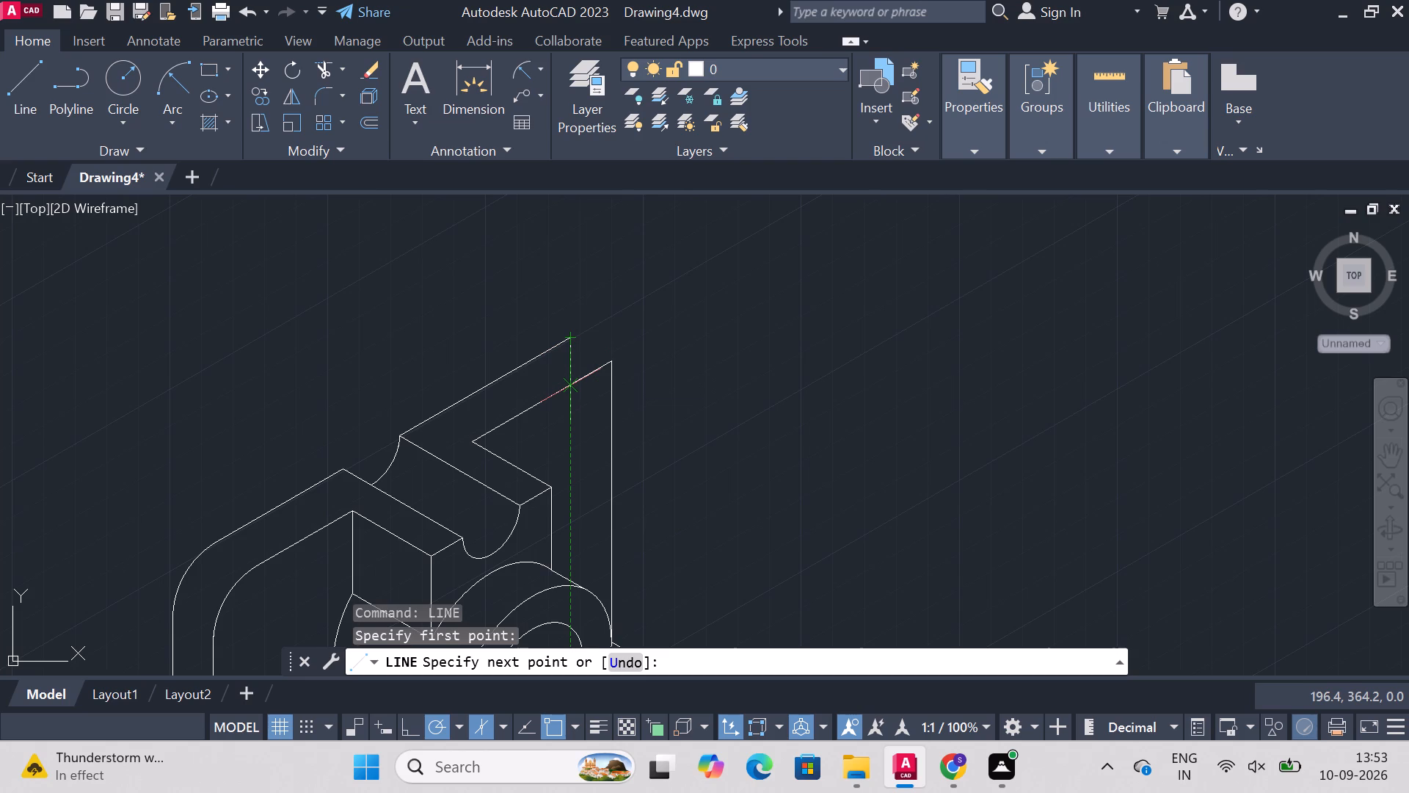
text(90)
key(Return)
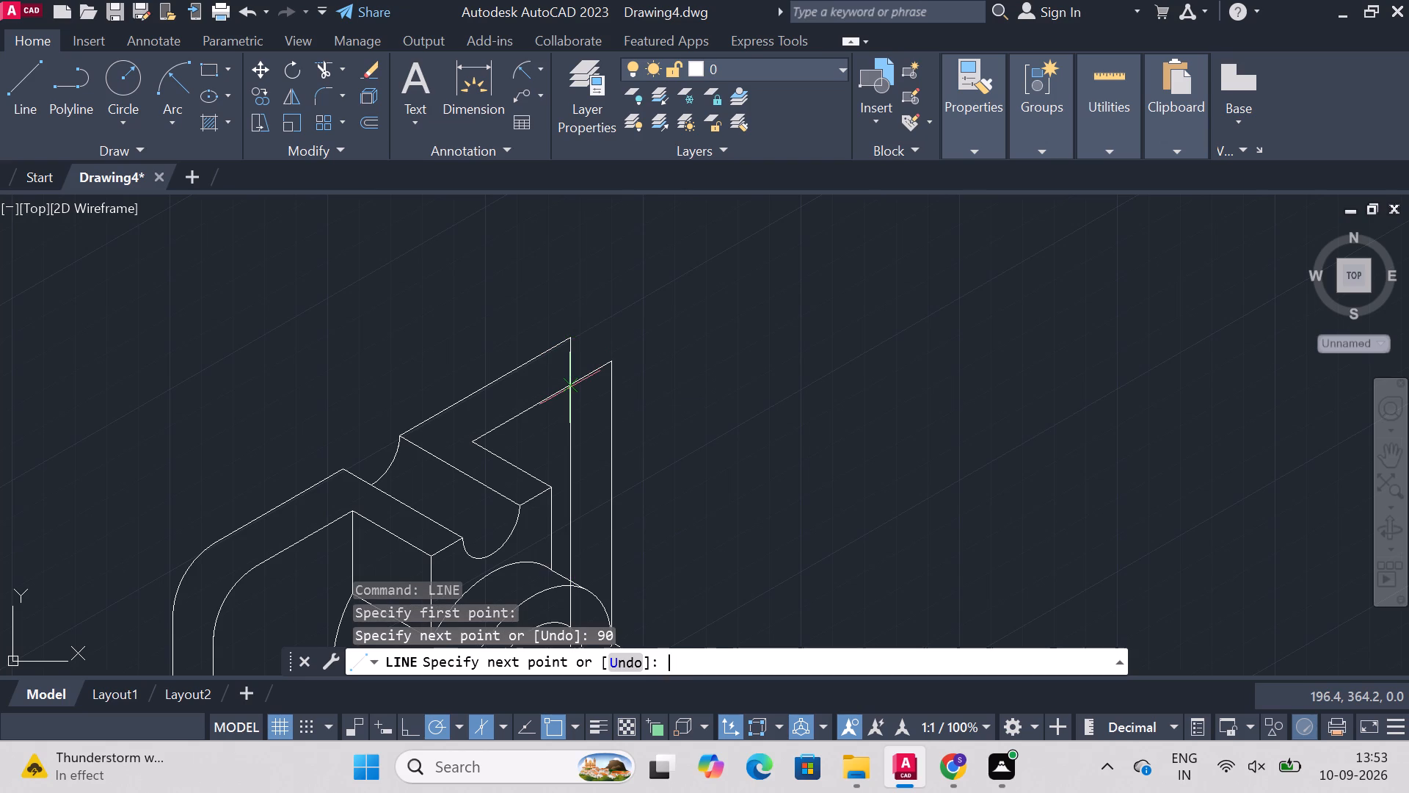
key(Escape)
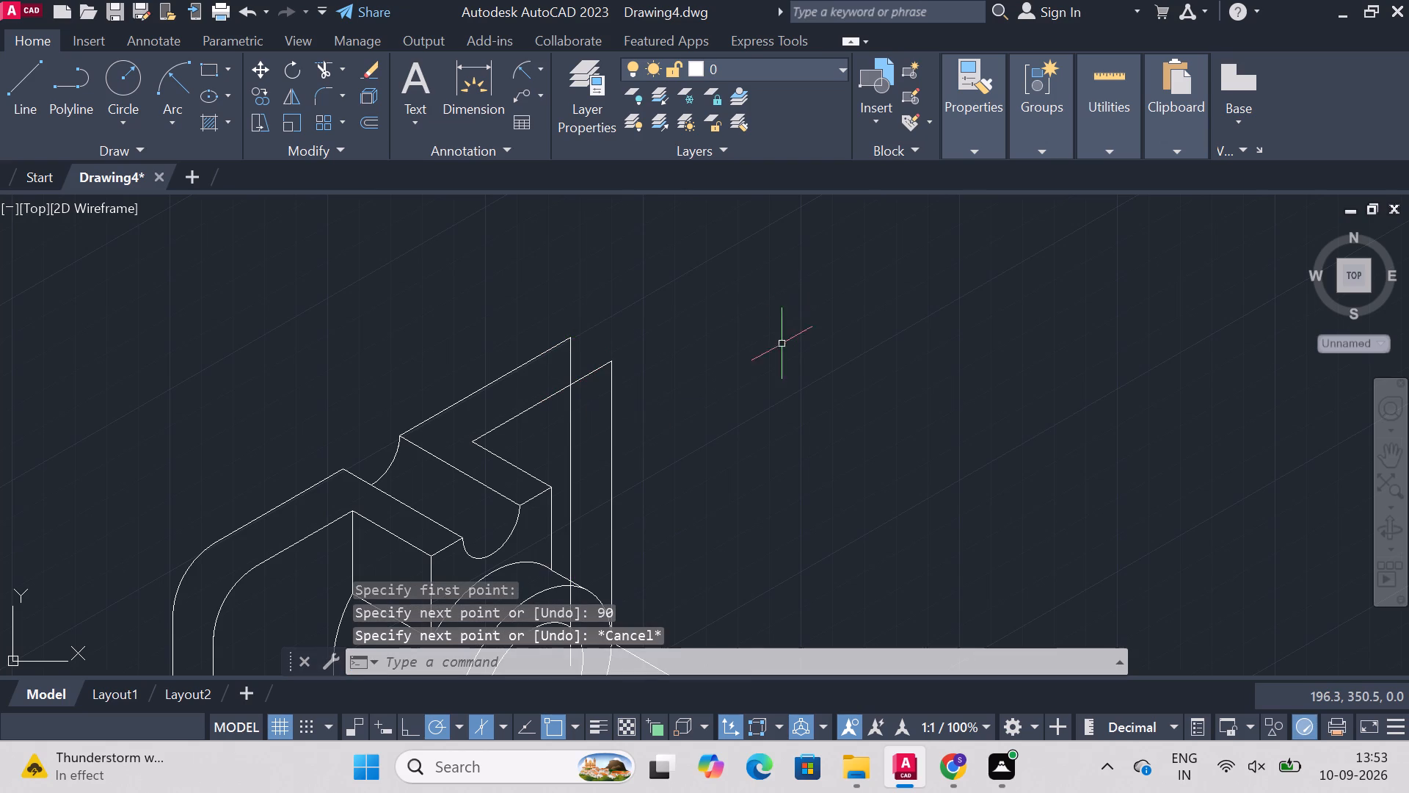
Trim the parts of the new vertical line that run across the cylinder's front face and bore.
text(trim)
key(Return)
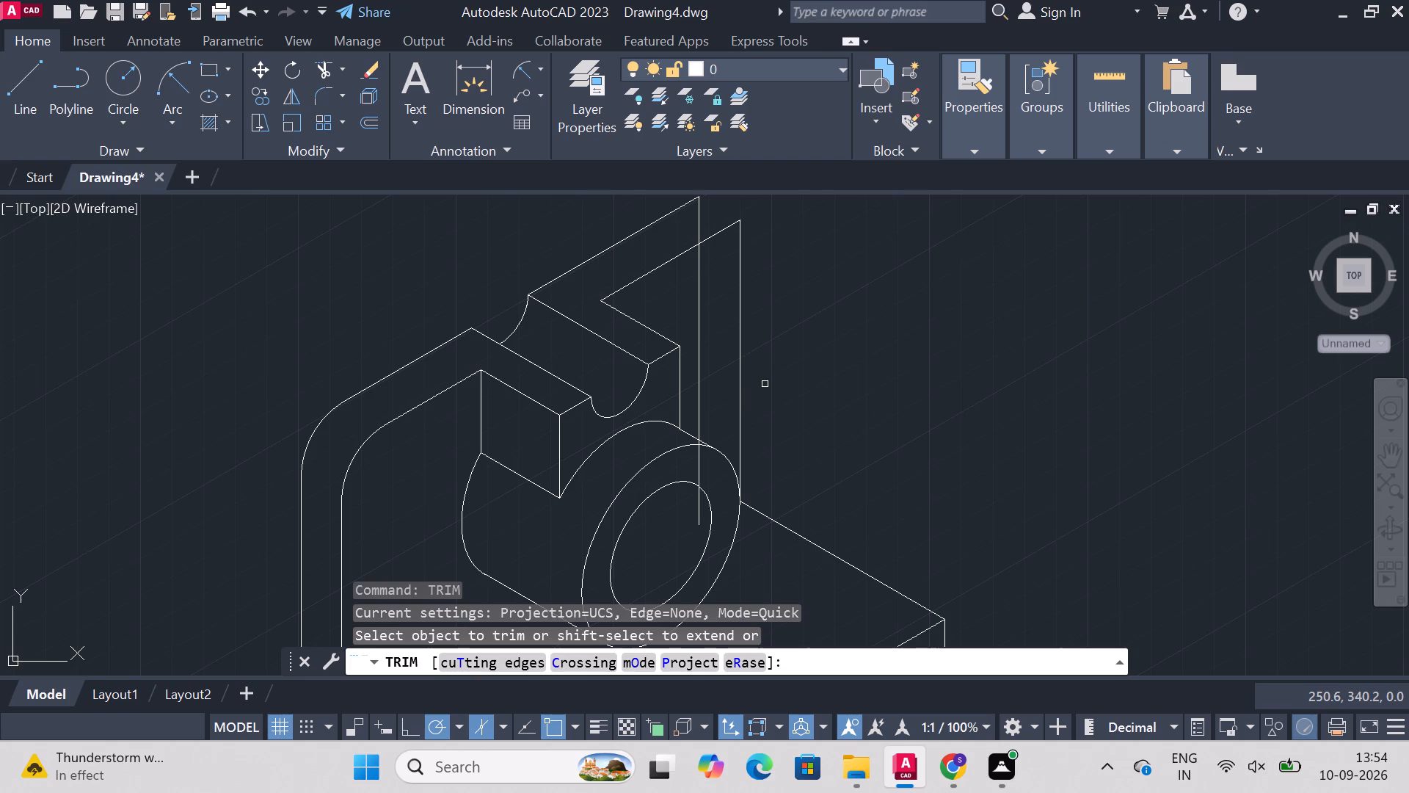
click(696, 474)
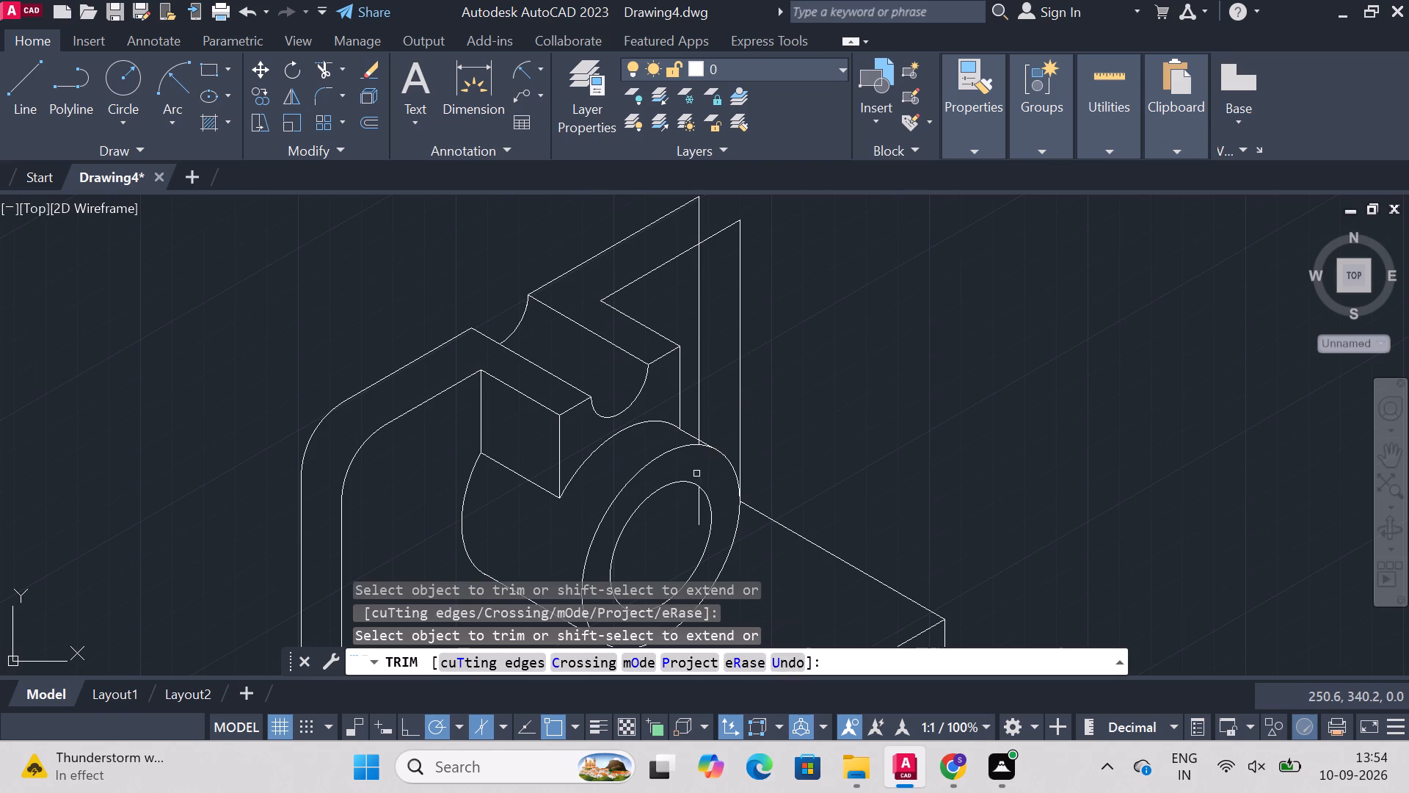
click(697, 513)
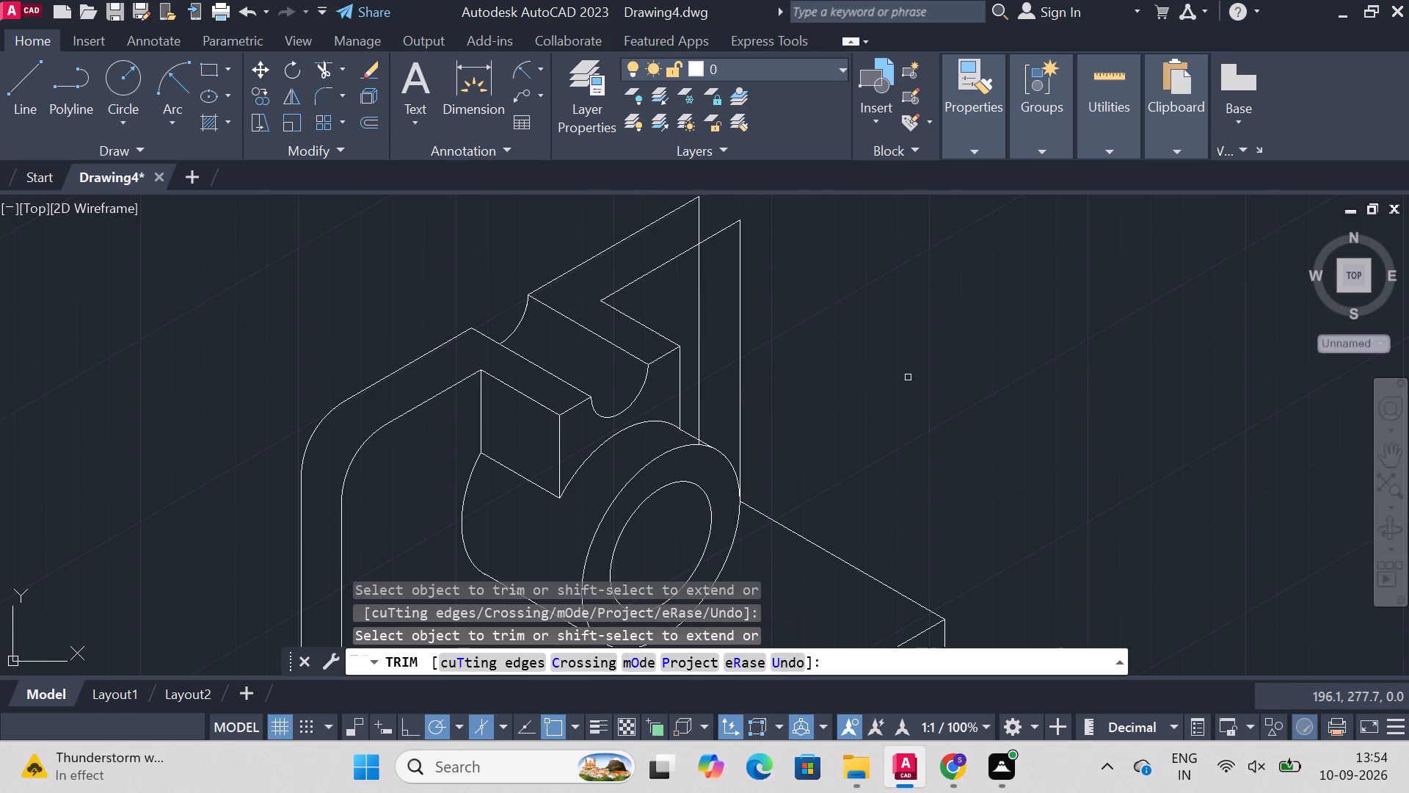
key(Escape)
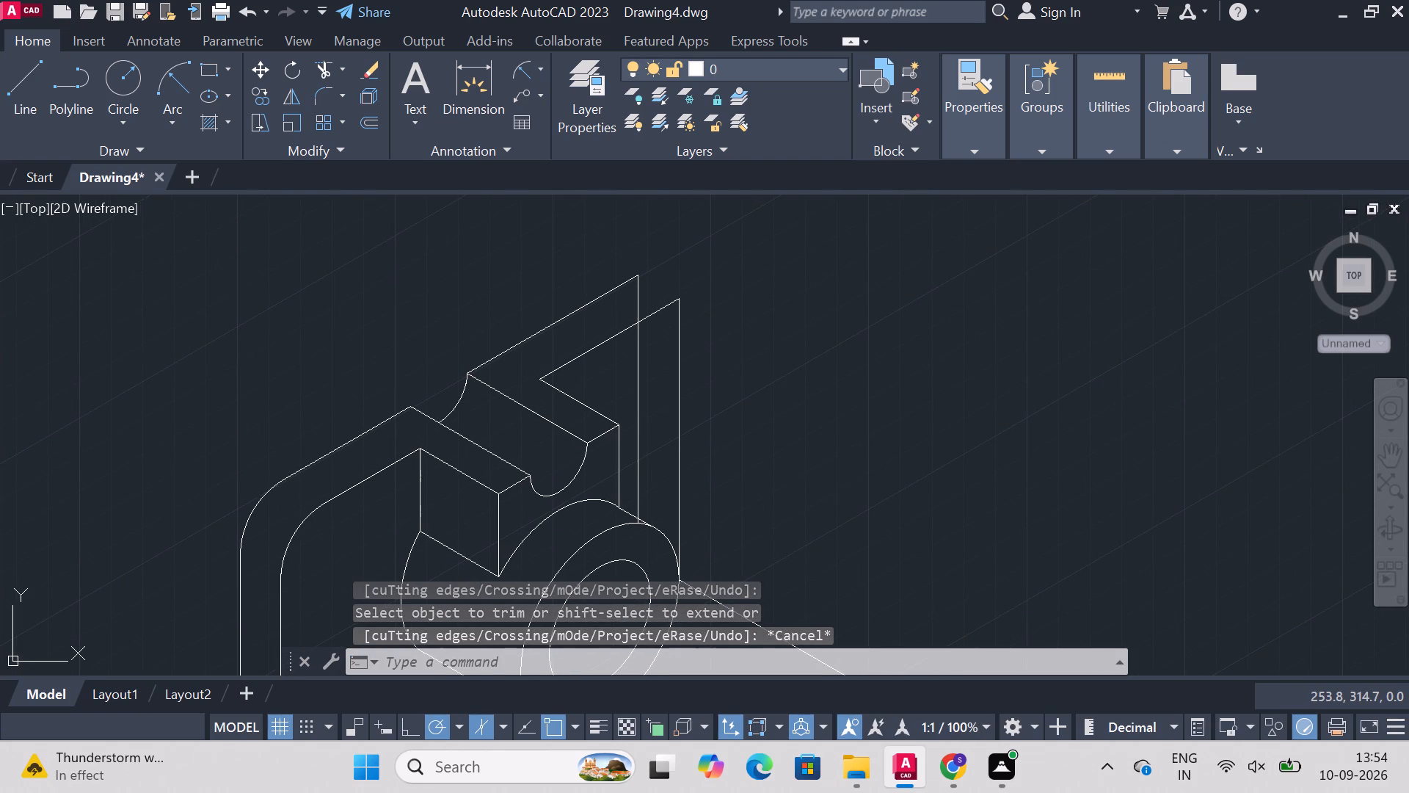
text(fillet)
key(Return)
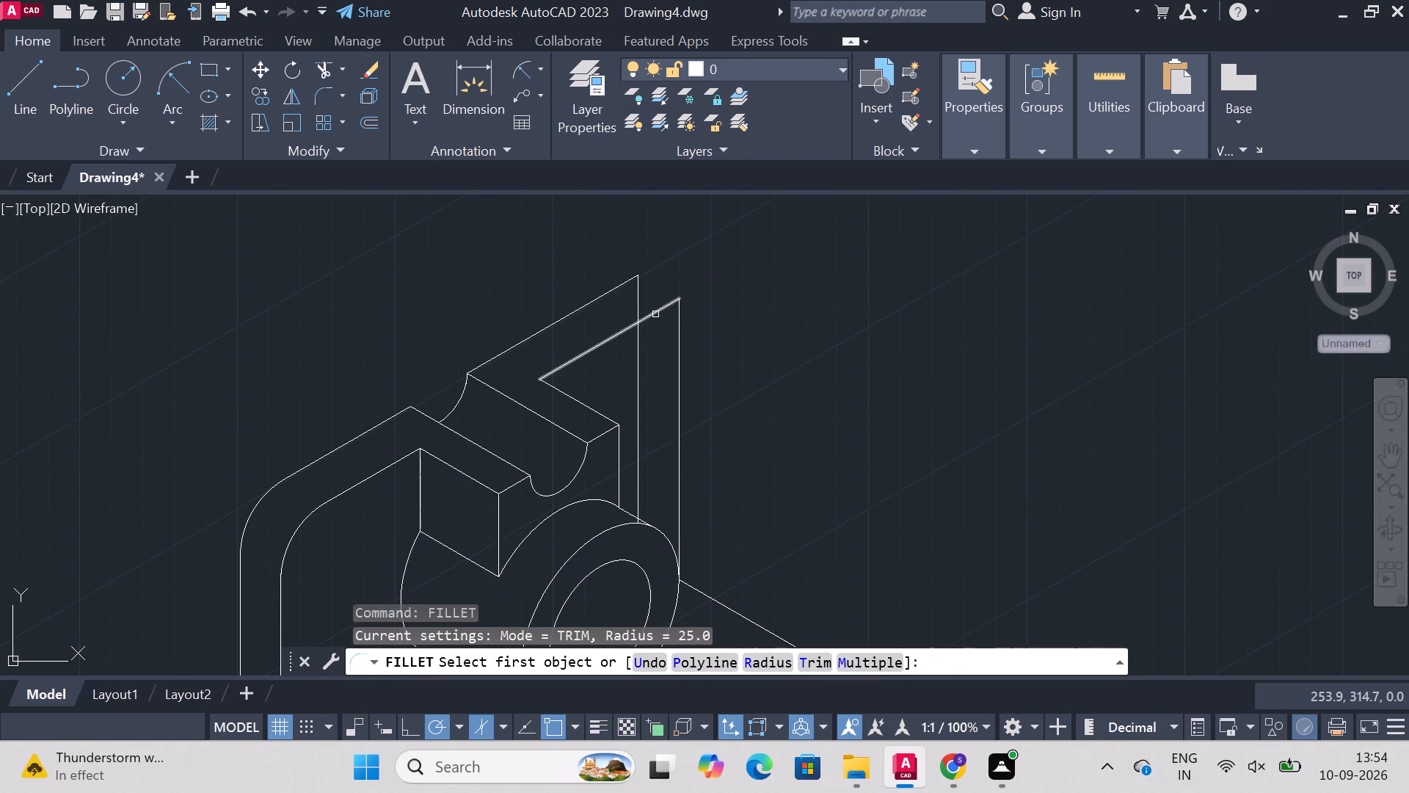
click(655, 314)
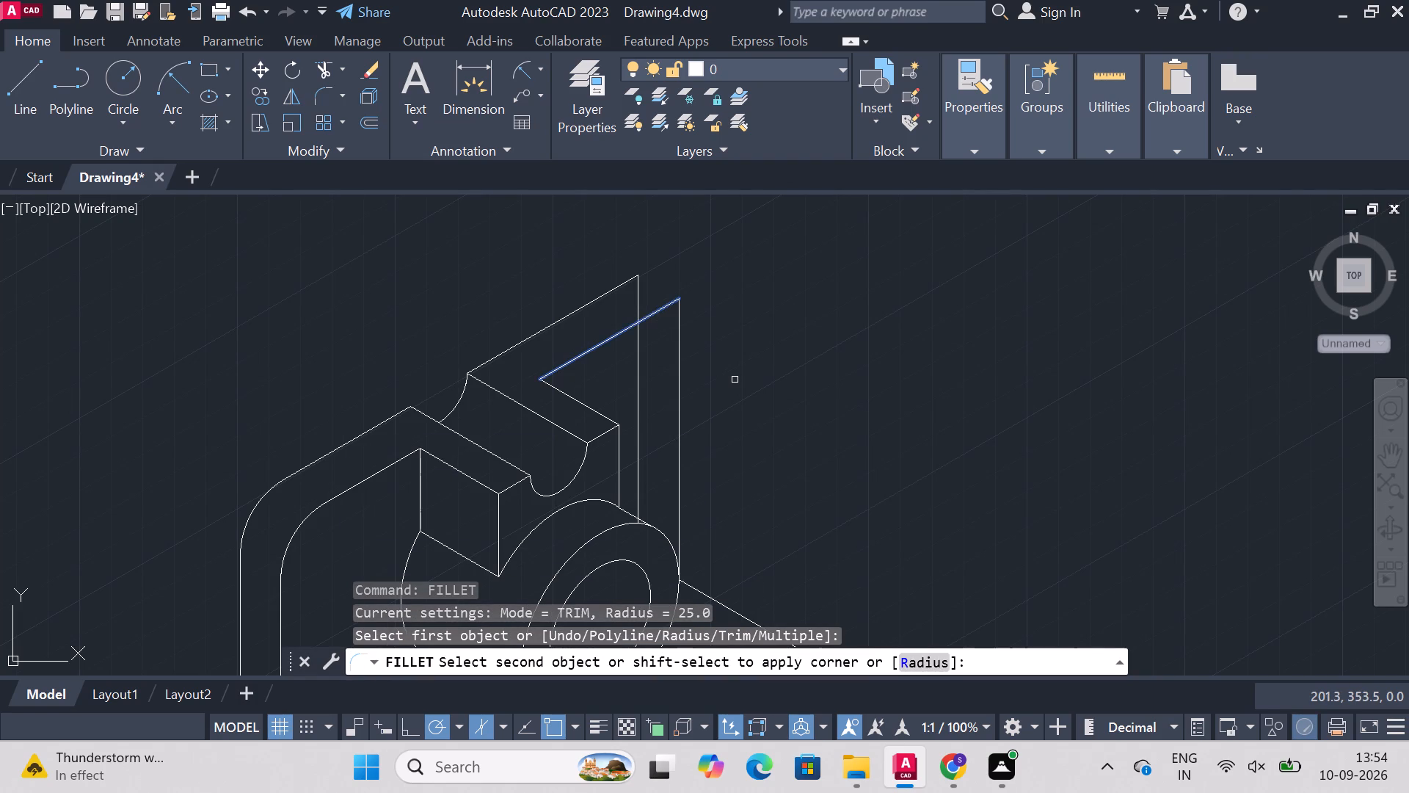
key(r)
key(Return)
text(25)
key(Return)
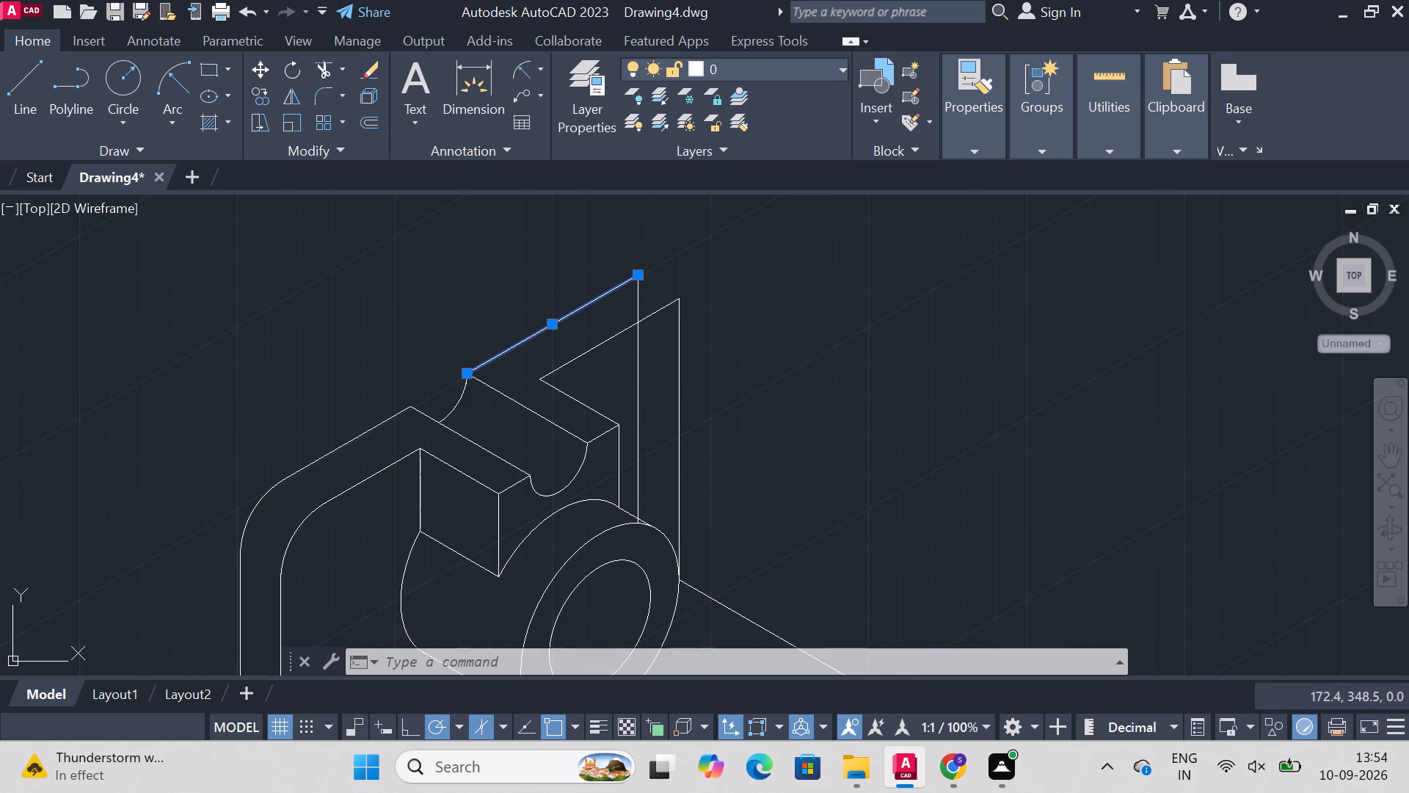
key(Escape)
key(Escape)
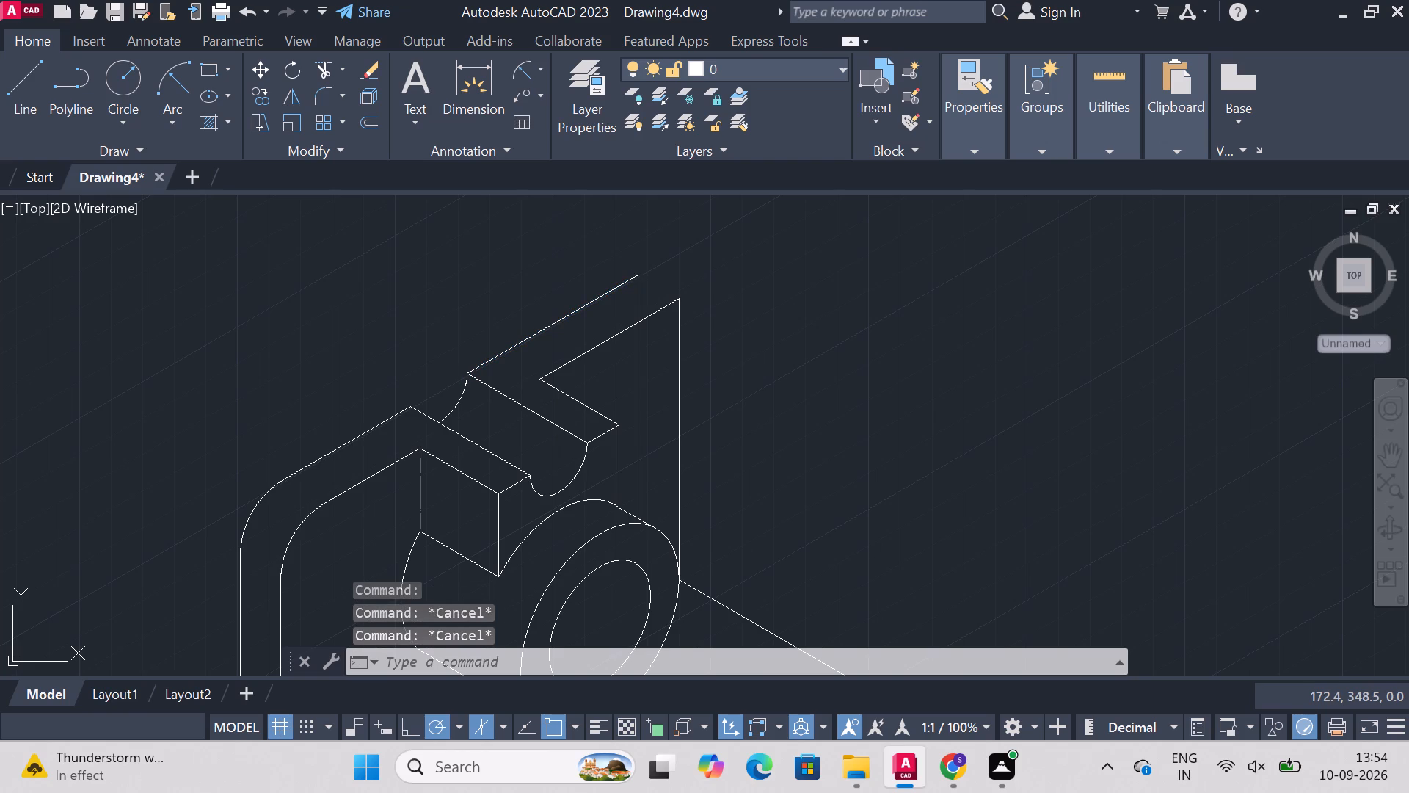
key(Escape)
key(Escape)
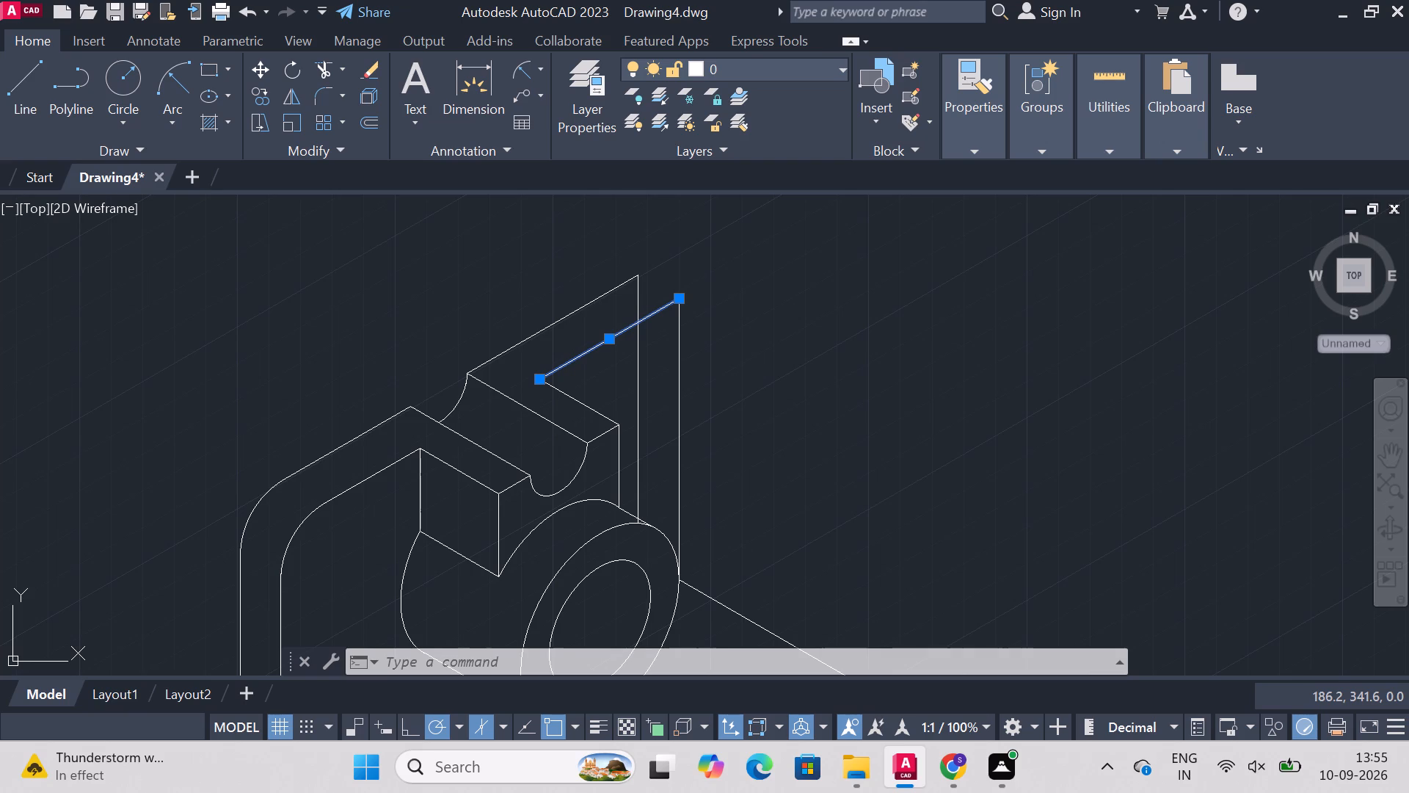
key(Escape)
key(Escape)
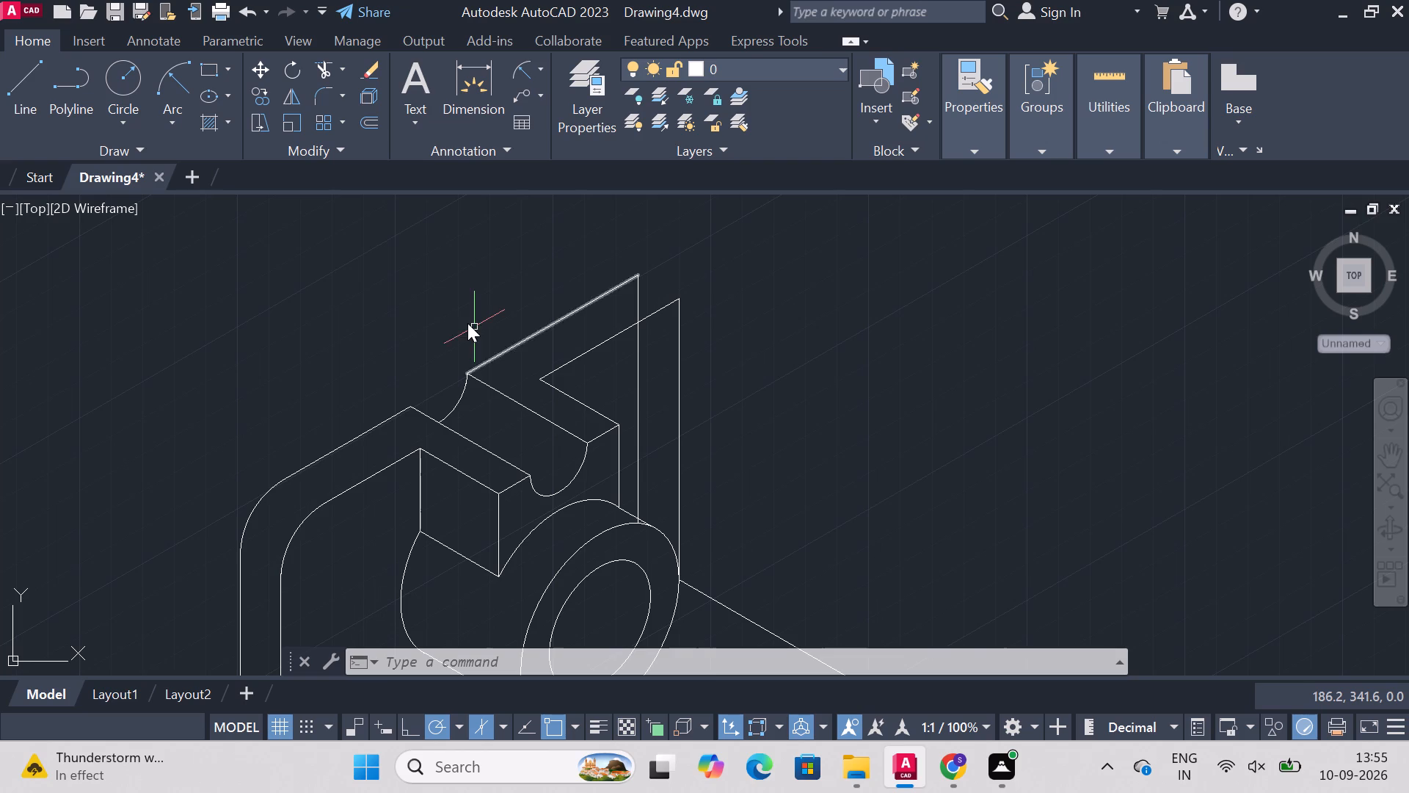
Draw construction lines from the inner 63-unit edge's upper end: a short 30° extension, 25 units down, and back parallel to the vertical edge.
text(line)
key(Return)
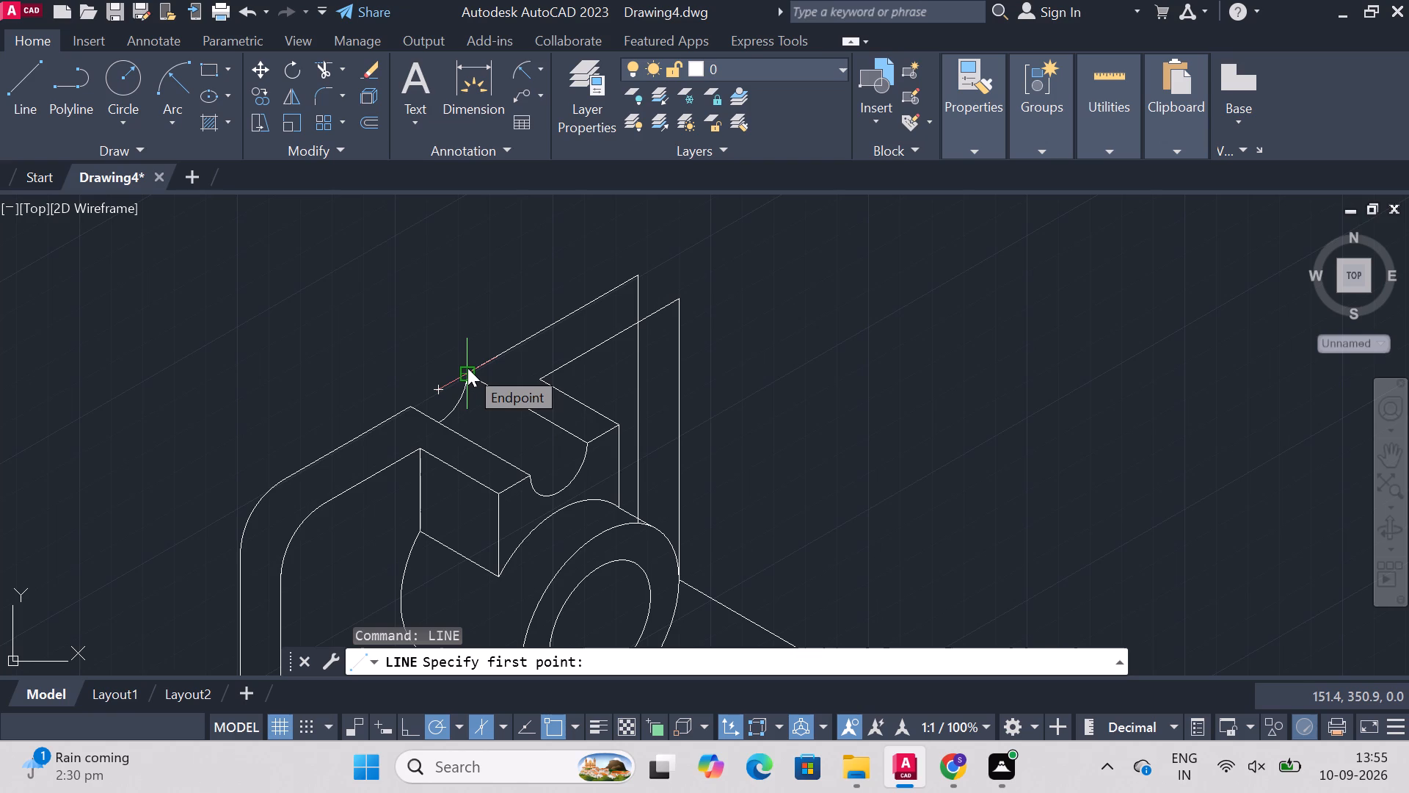
click(680, 296)
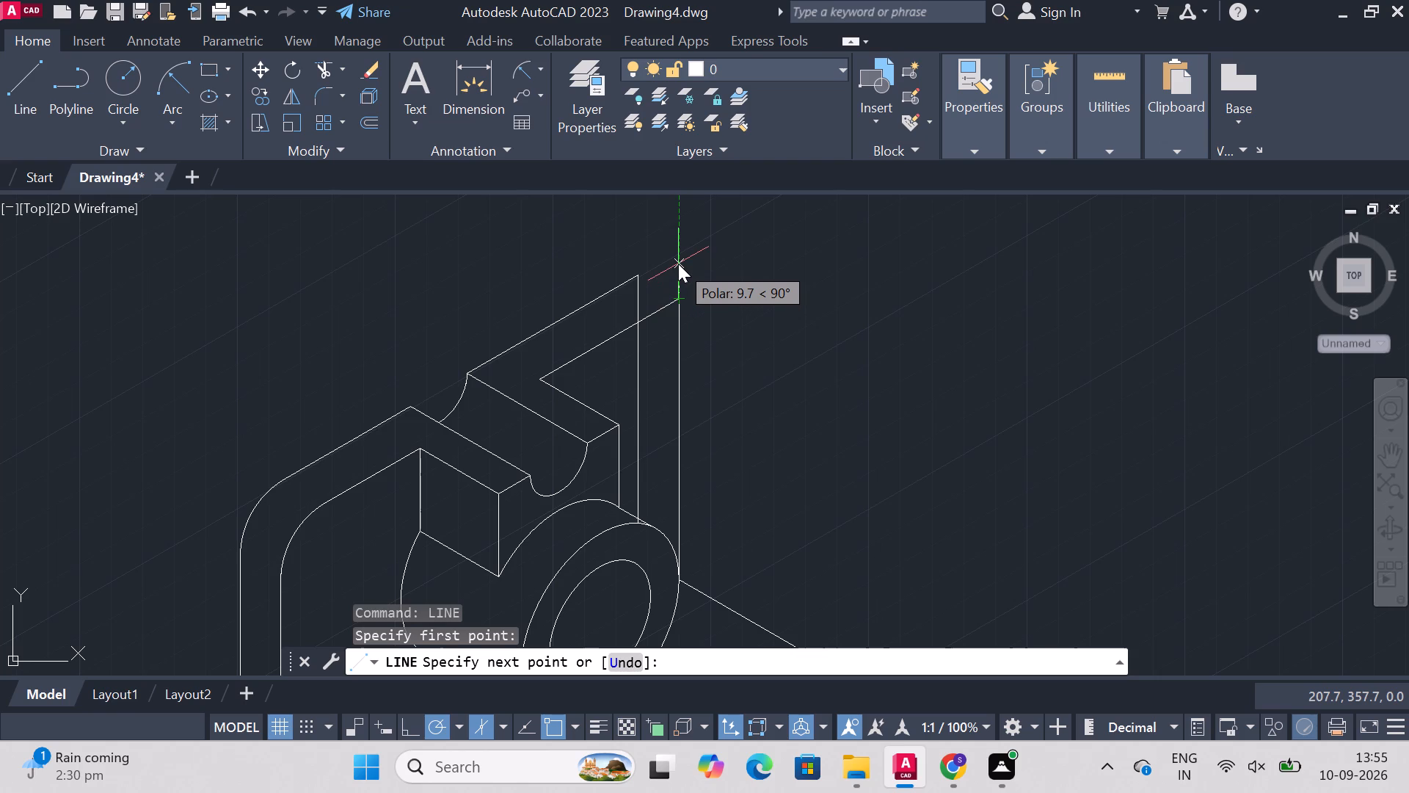
click(713, 281)
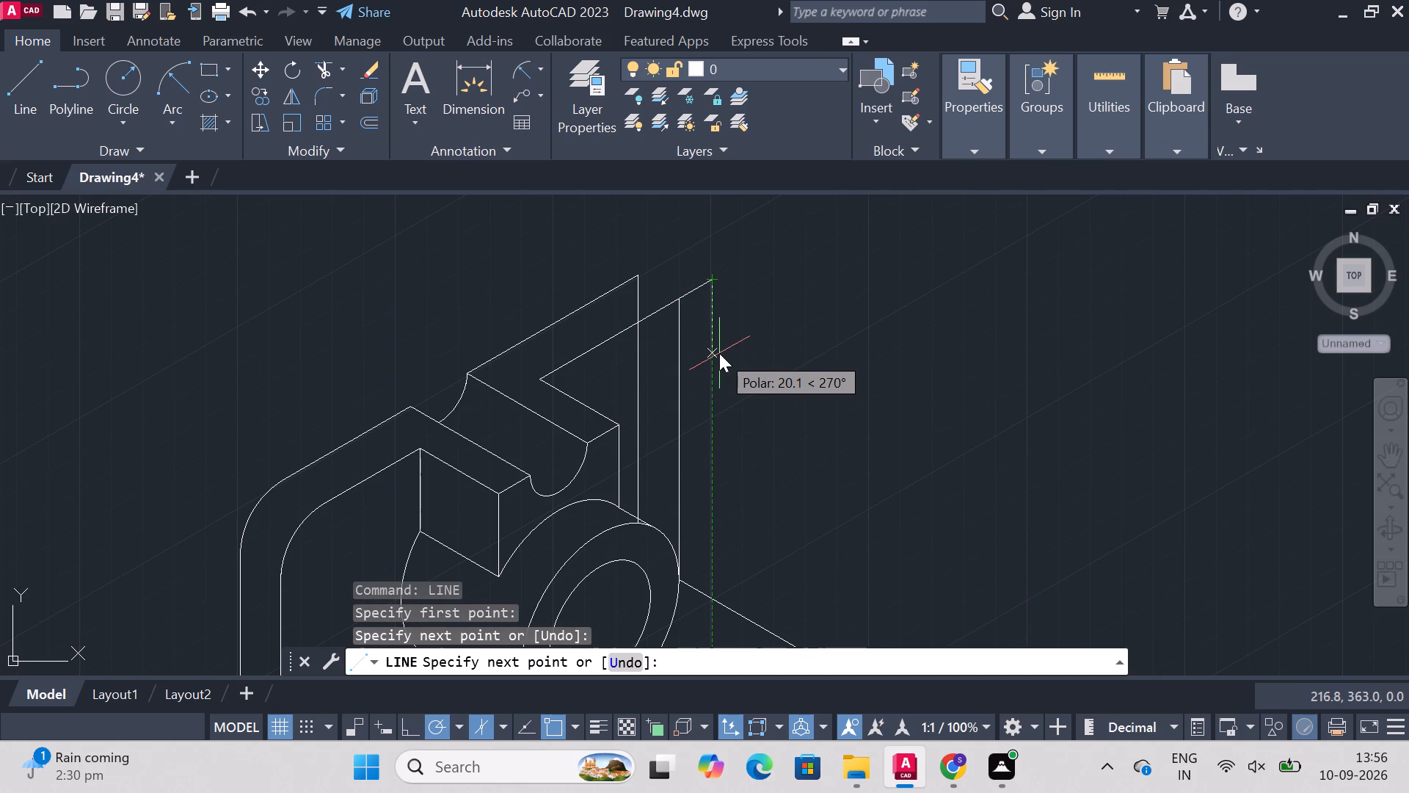
text(25)
key(Return)
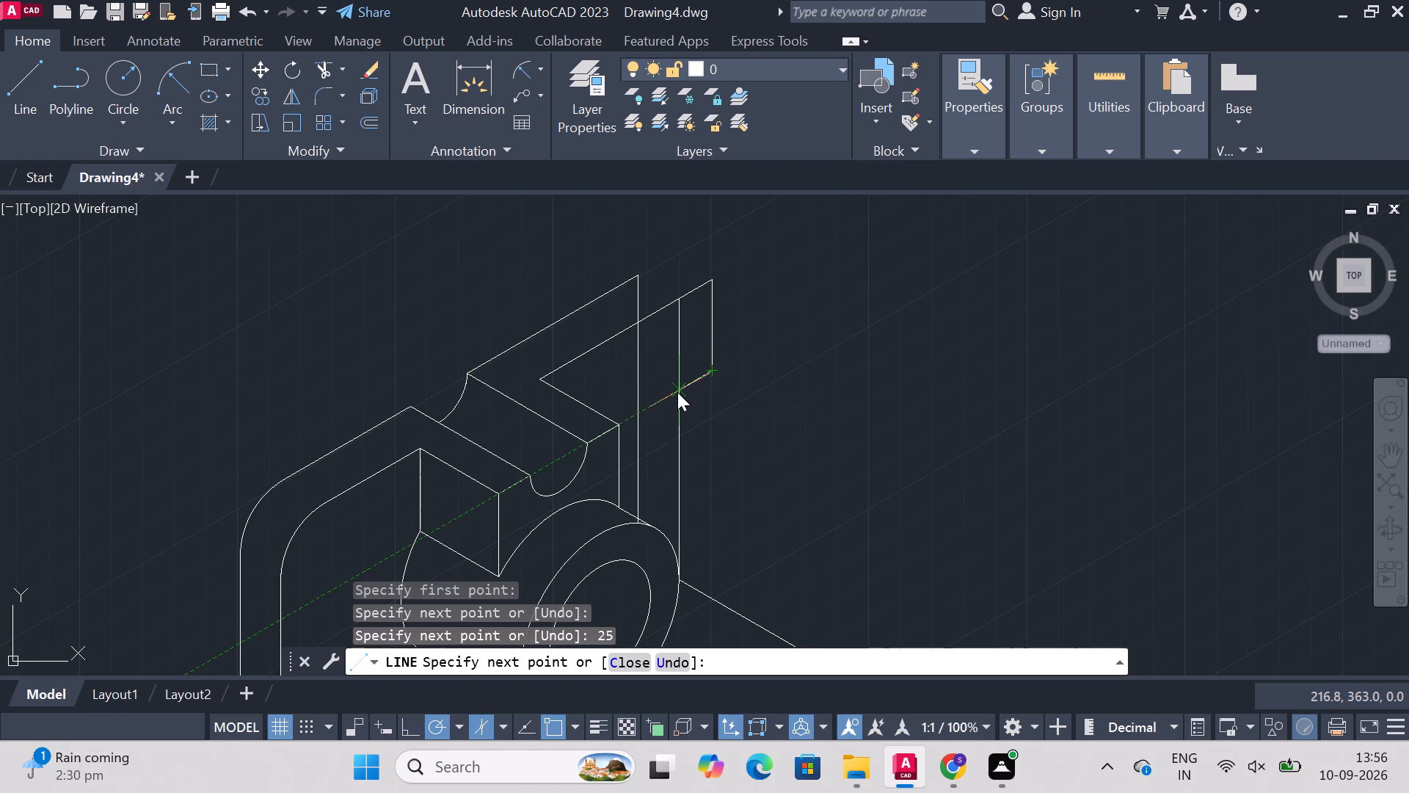
click(677, 388)
key(Escape)
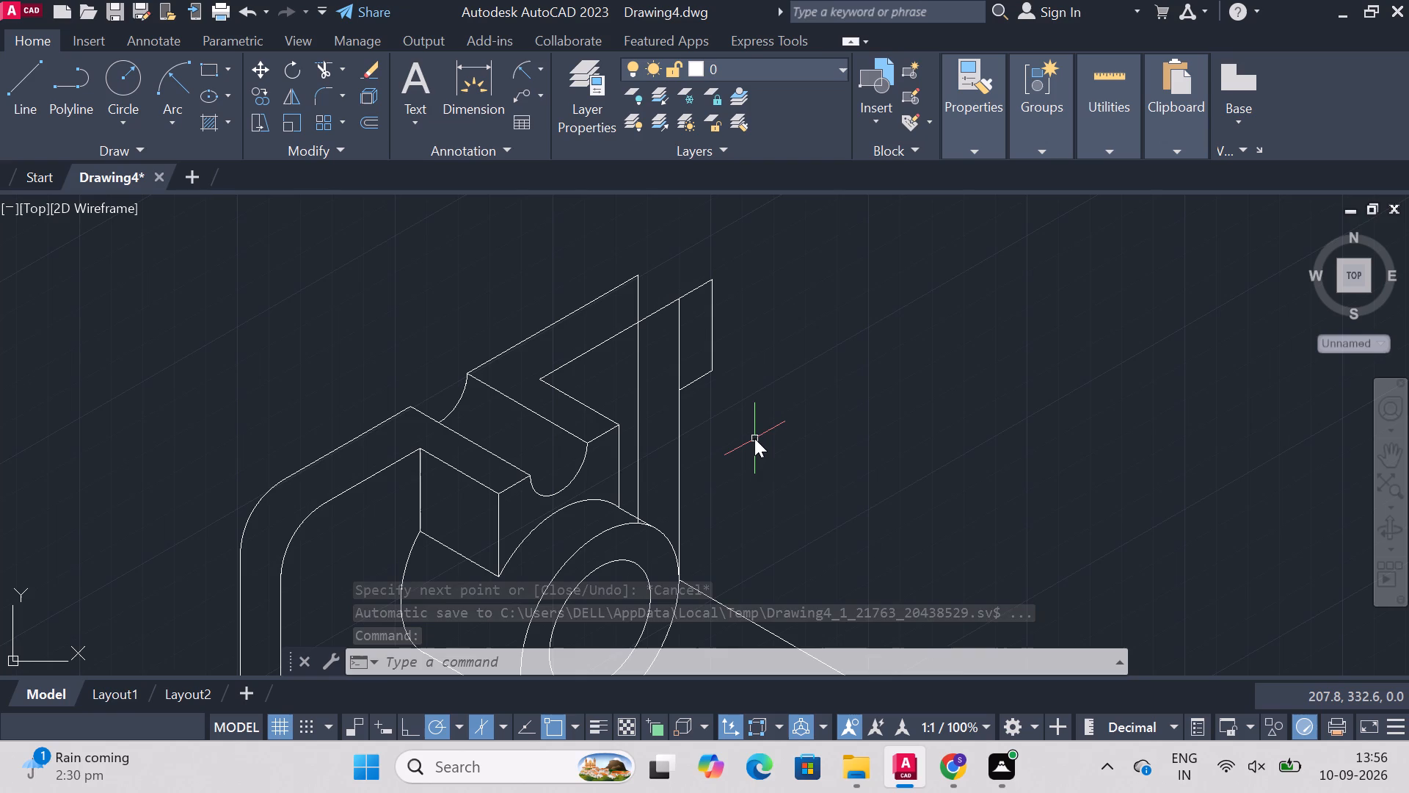
Draw a 19-unit line at 210° from the construction line's end on the vertical edge to the grooved block's top corner.
click(754, 438)
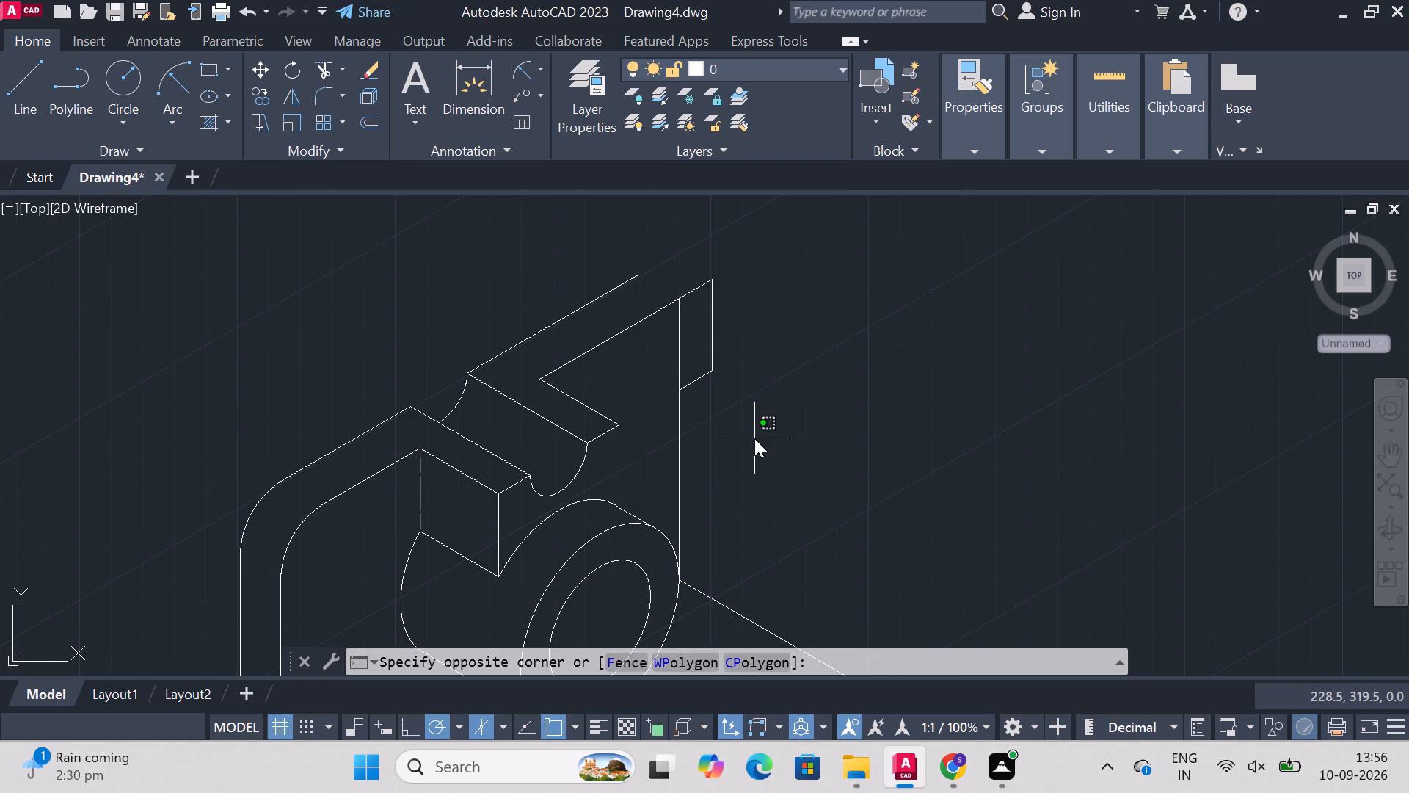
text(line)
key(Return)
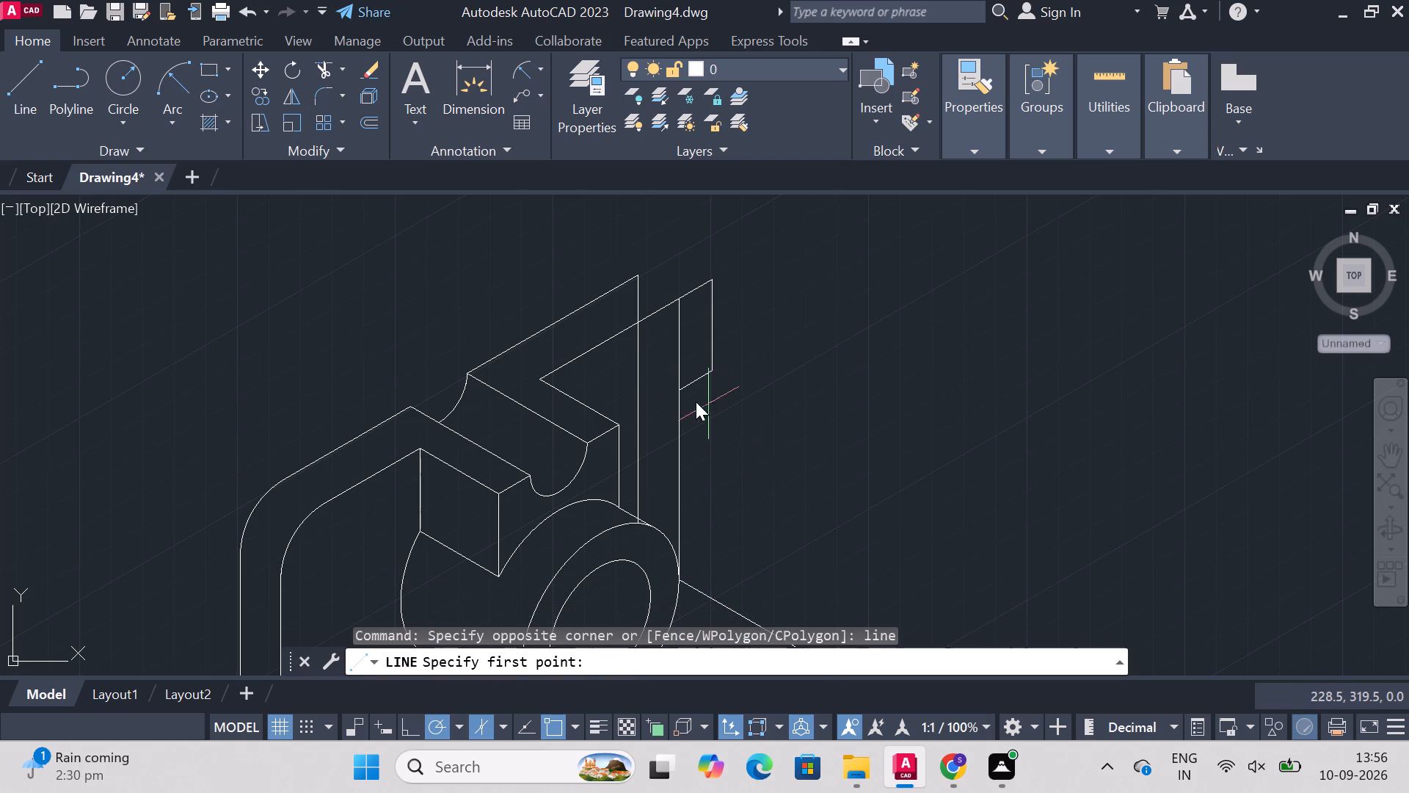
click(678, 391)
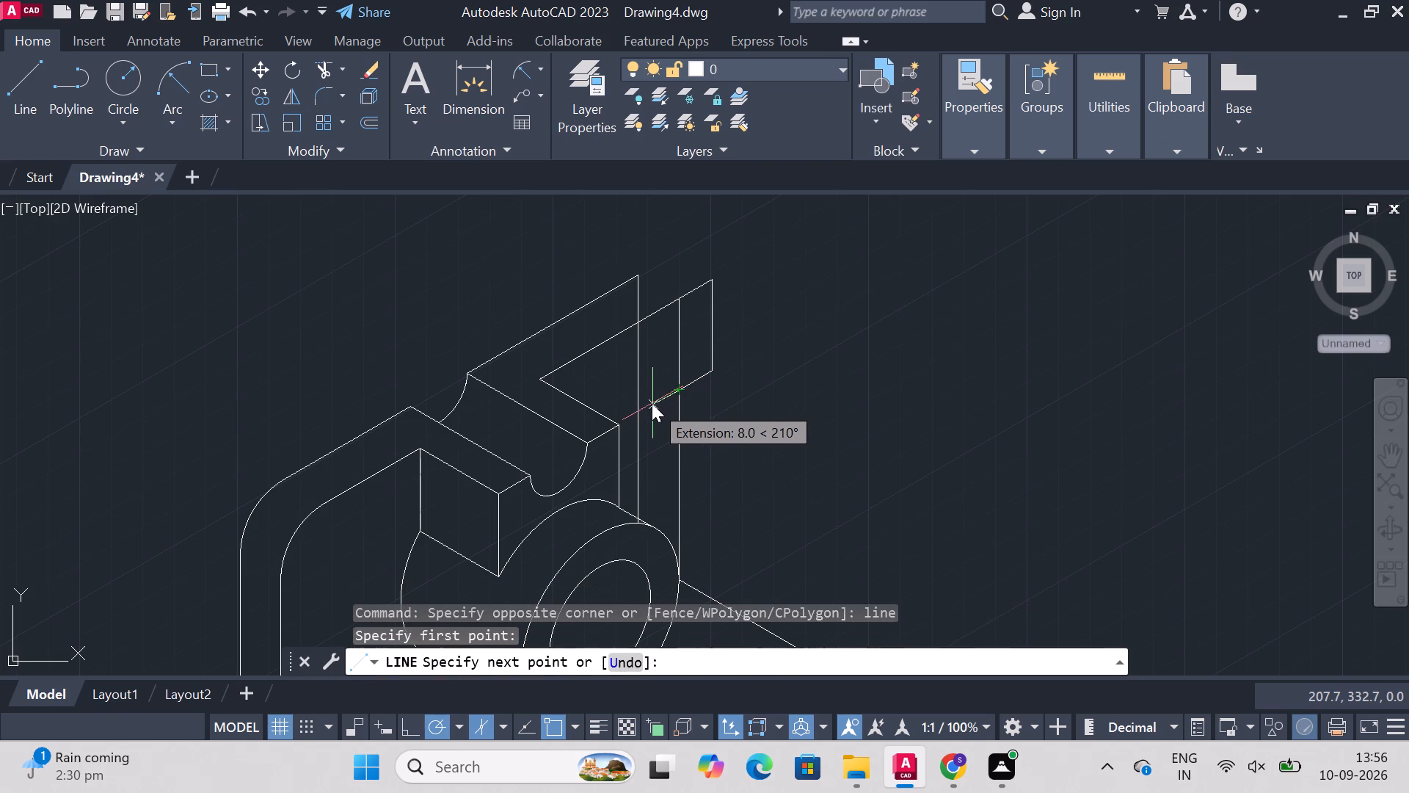
text(19)
key(Return)
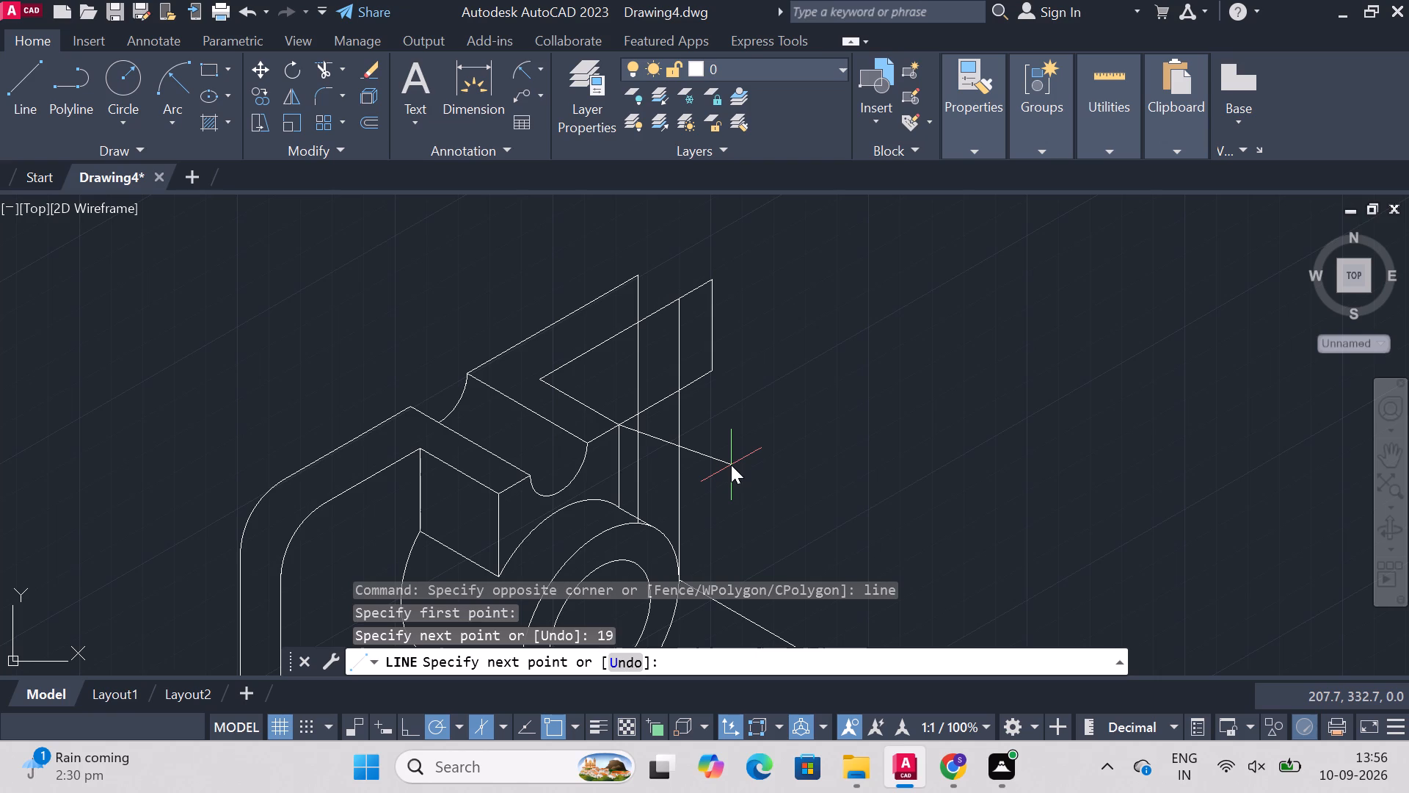
key(Escape)
Trim away the three construction lines outside the vertical edge.
text(trim)
key(Return)
click(706, 377)
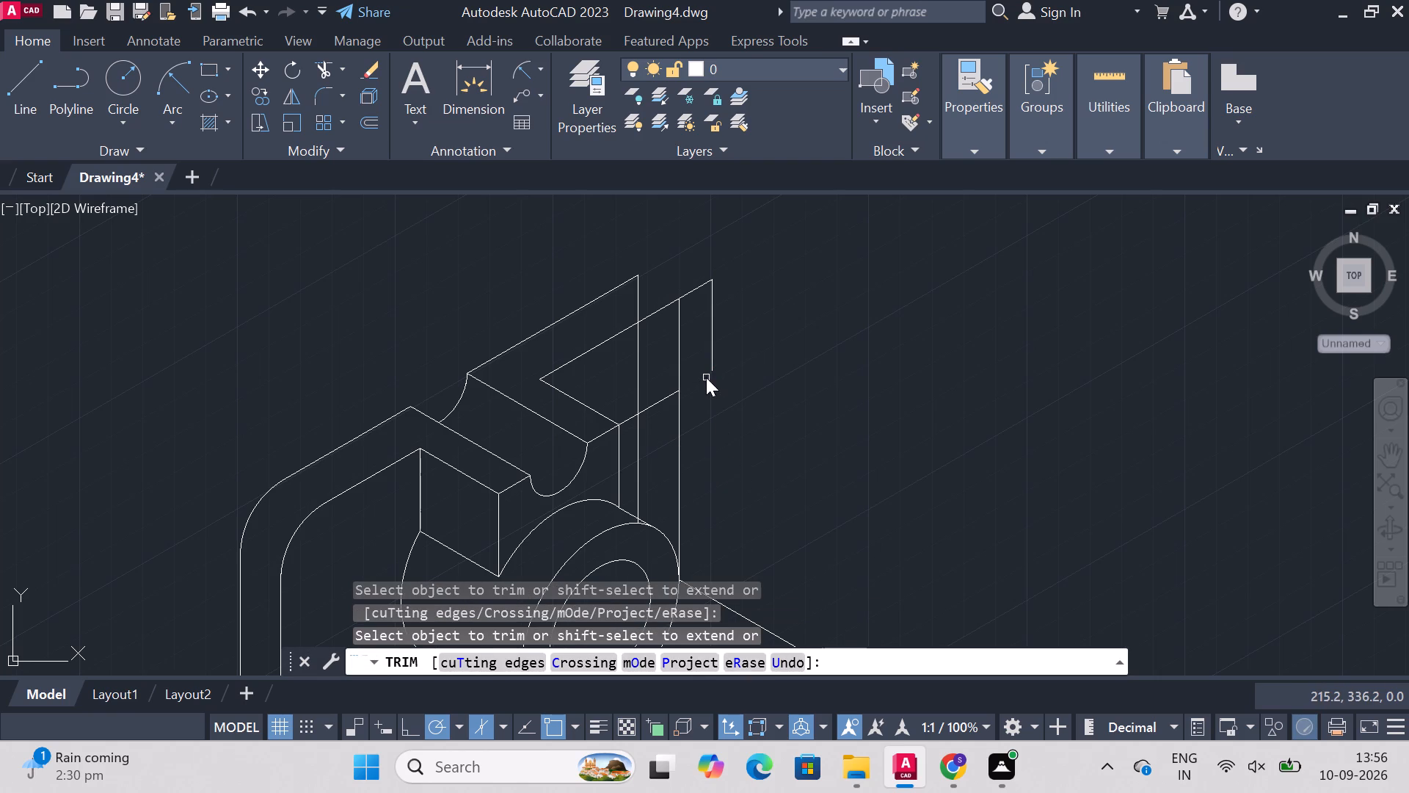
click(713, 332)
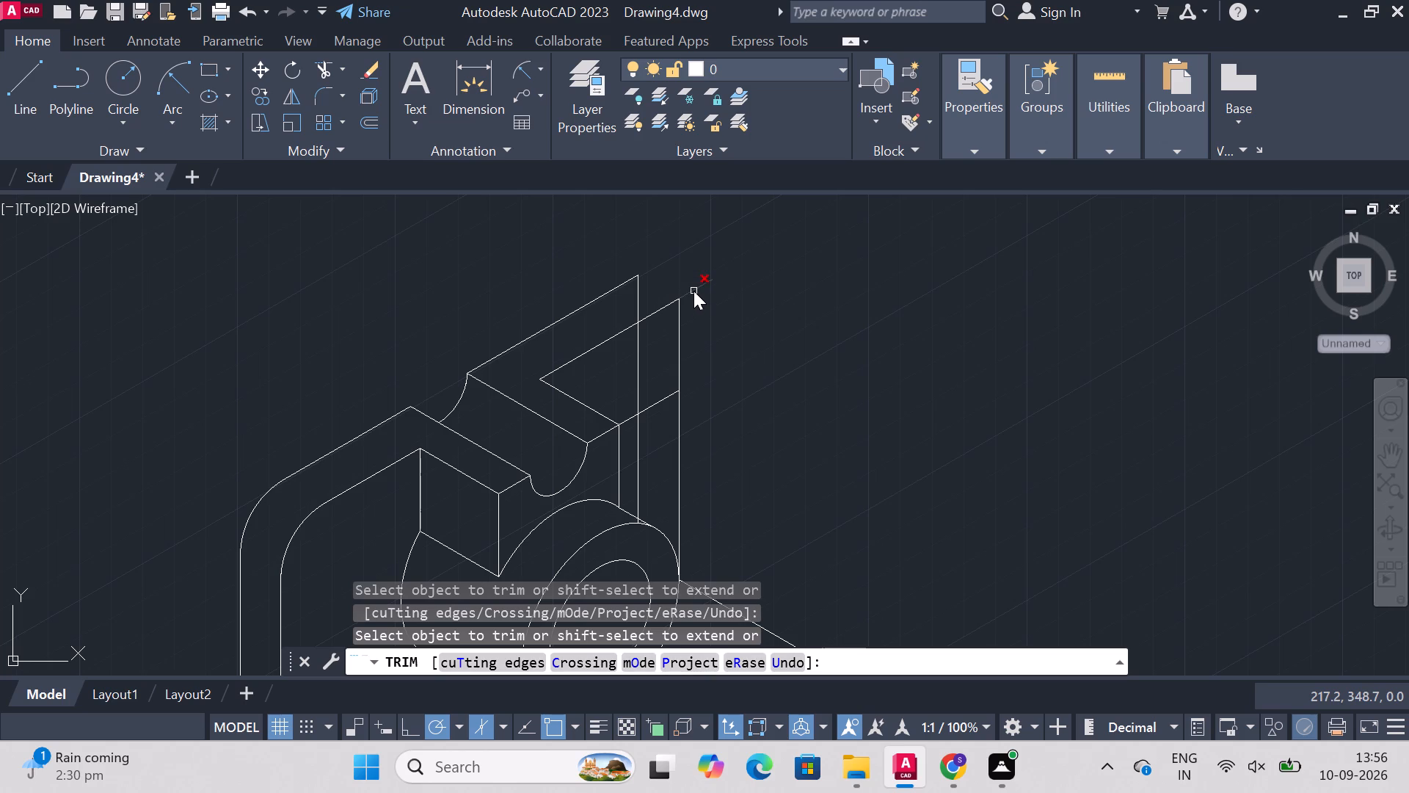
click(693, 291)
key(Escape)
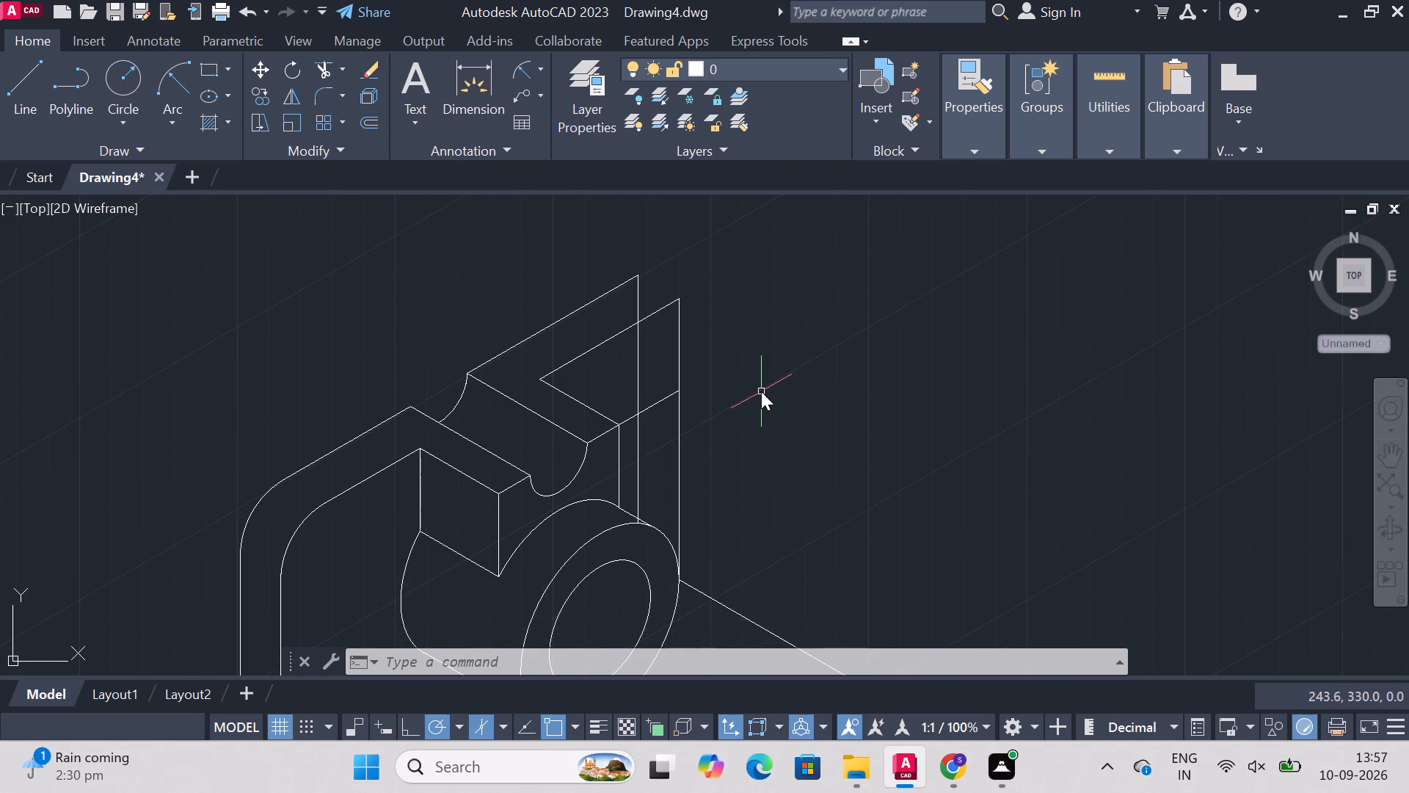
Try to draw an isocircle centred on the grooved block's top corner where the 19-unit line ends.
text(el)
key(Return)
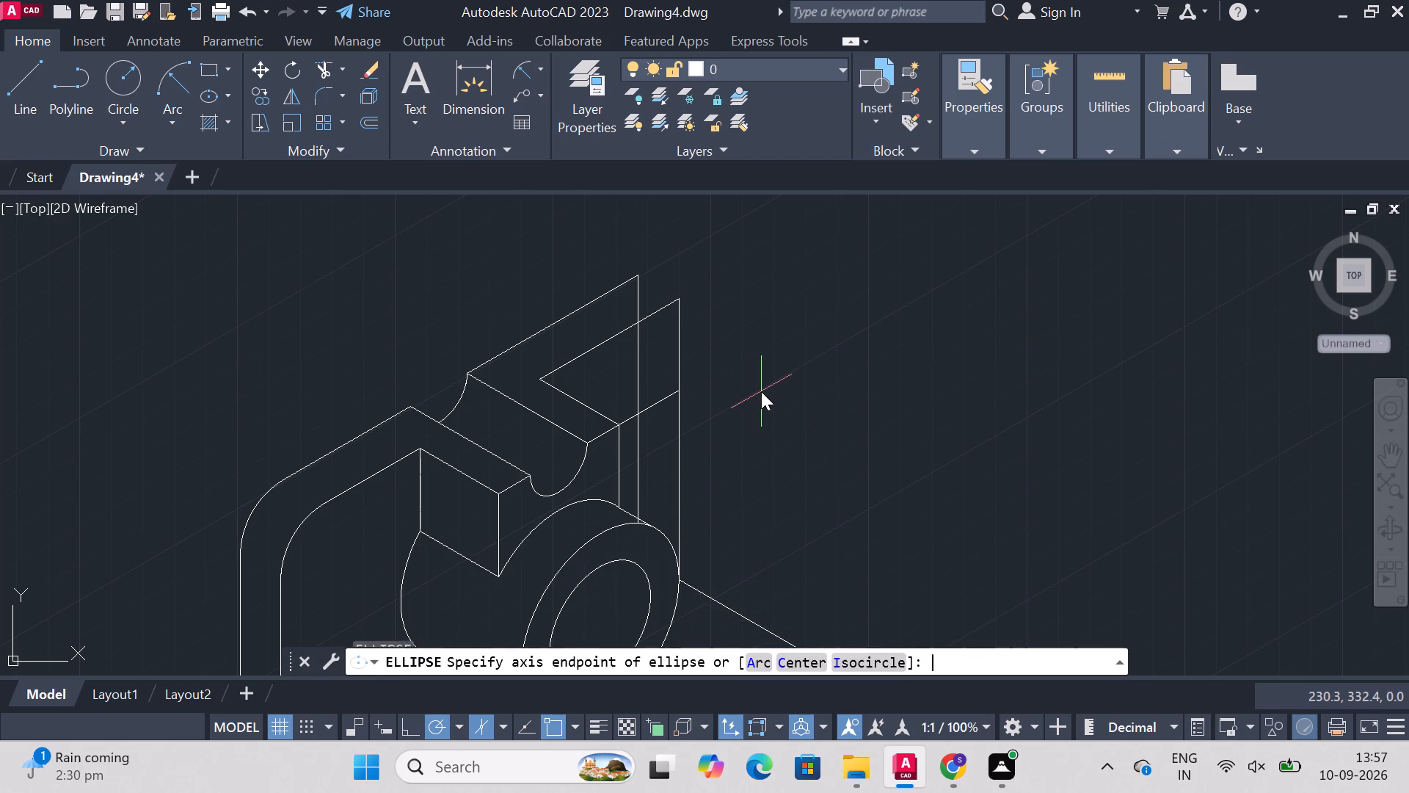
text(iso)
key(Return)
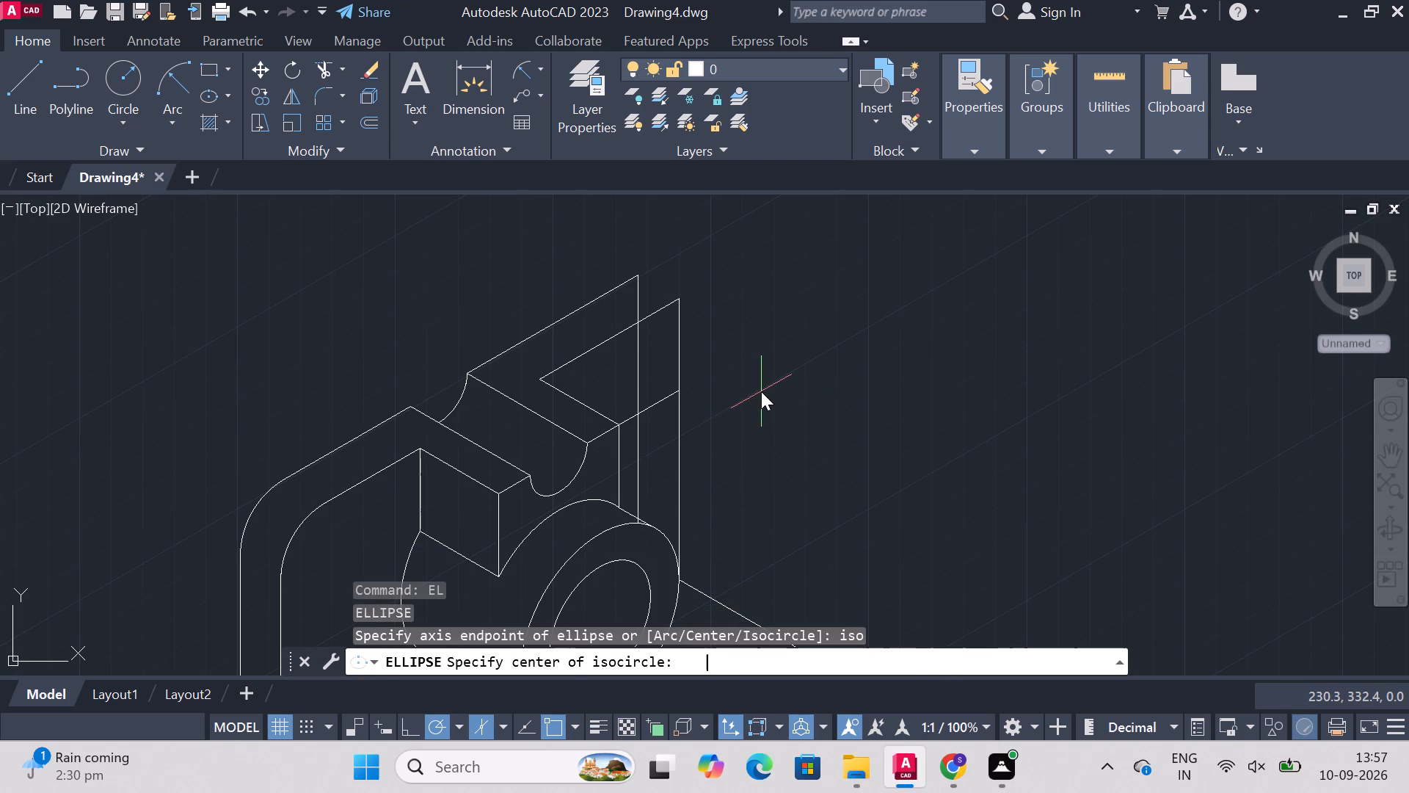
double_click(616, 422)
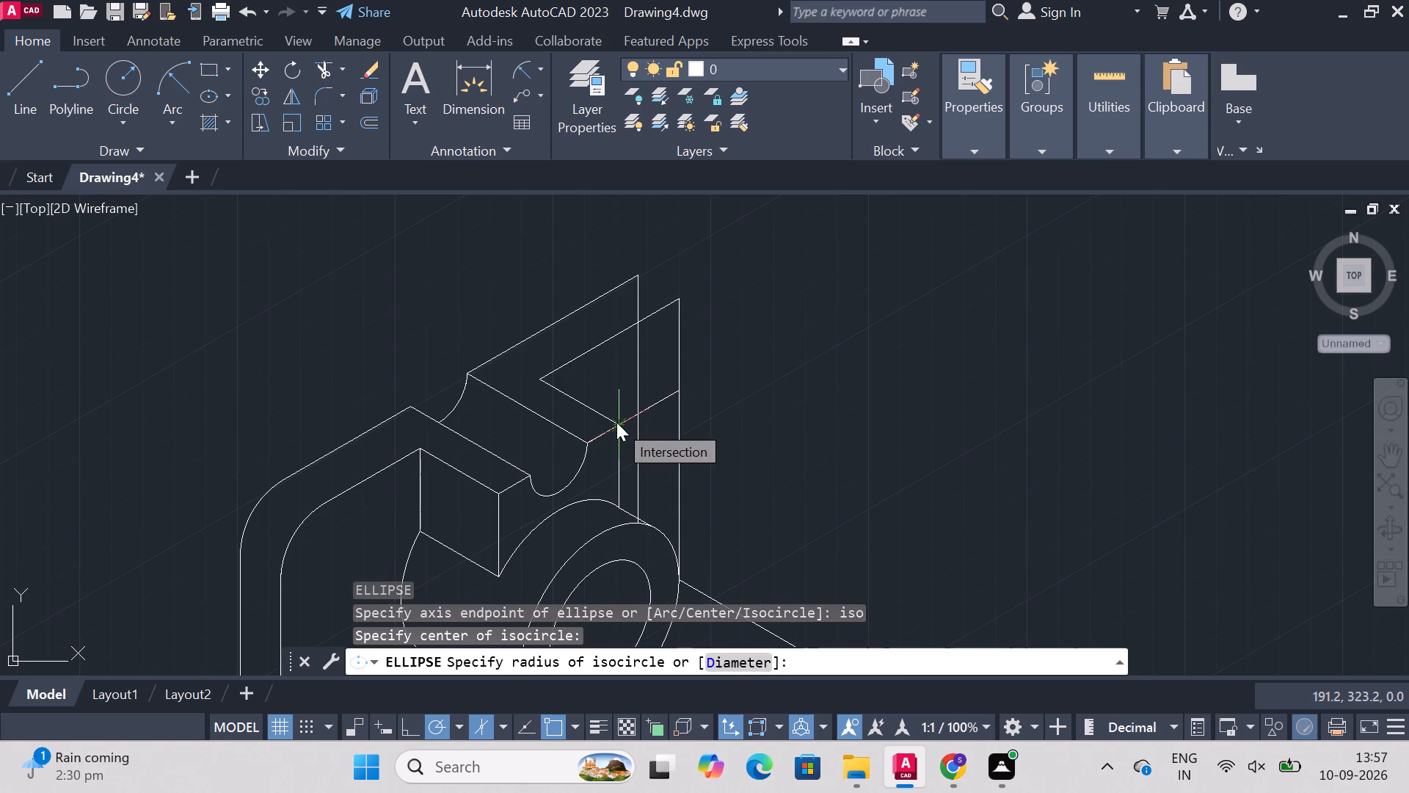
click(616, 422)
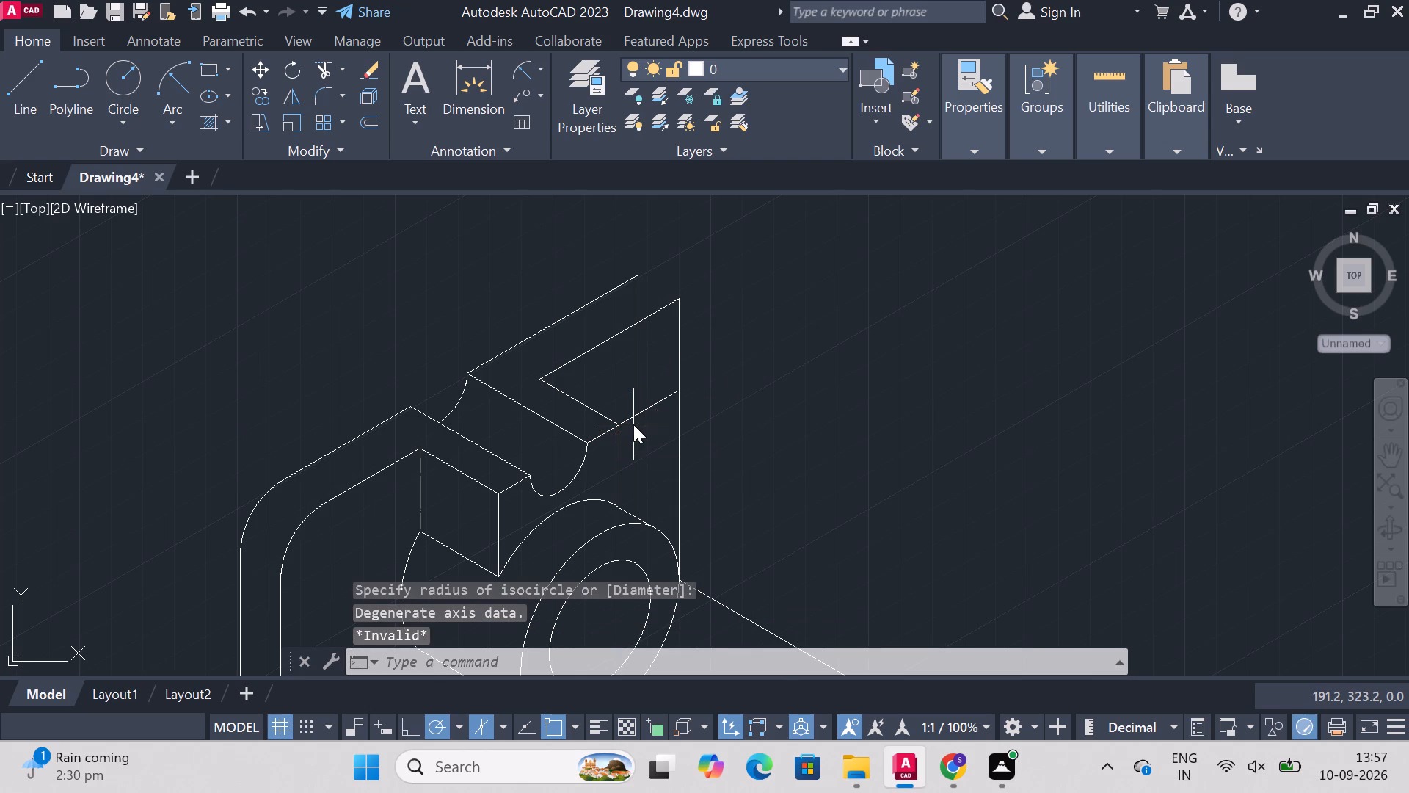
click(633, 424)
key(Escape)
Draw an isocircle of diameter 18 centred on the grooved block's top corner where the 19-unit line ends.
key(e)
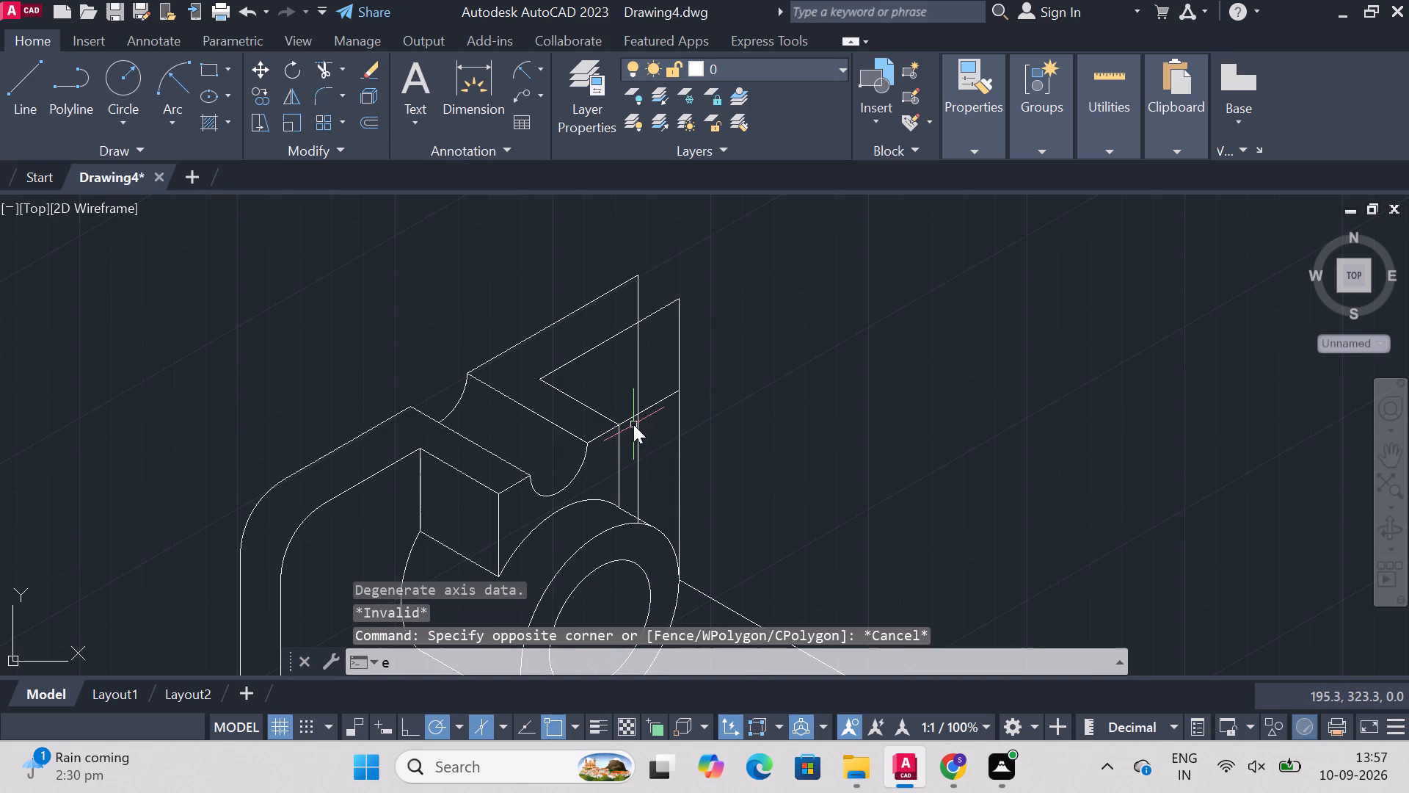
key(l)
key(Return)
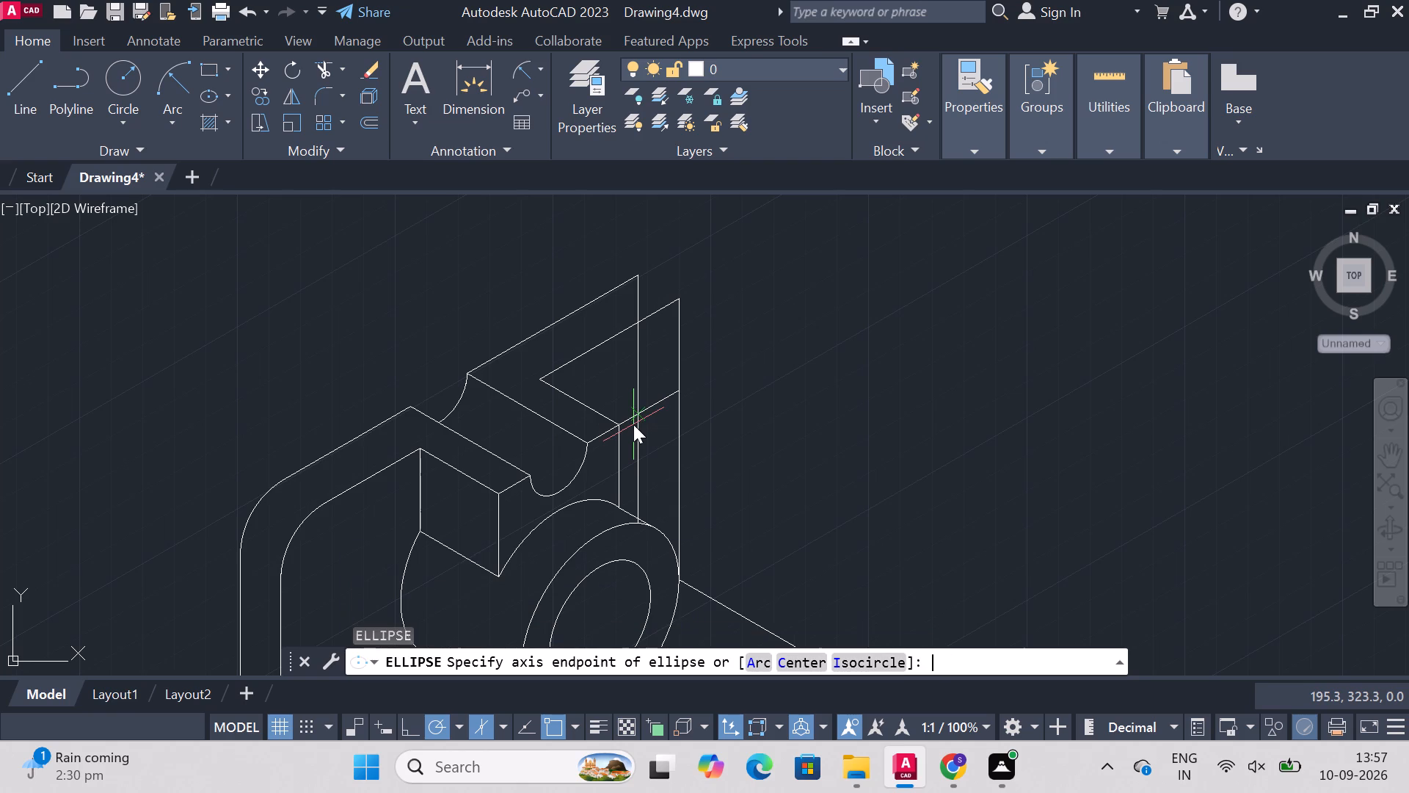
text(iso)
key(Return)
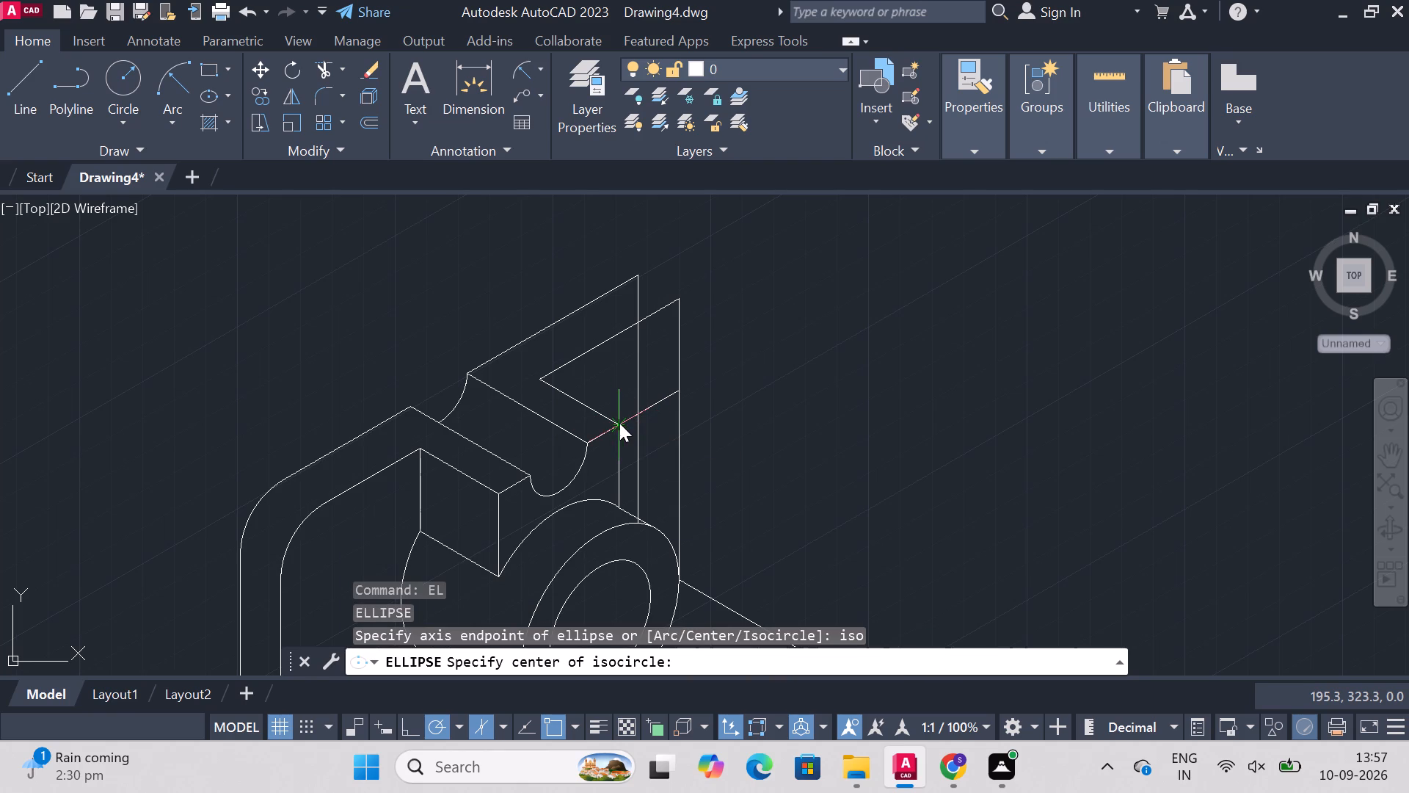
click(622, 421)
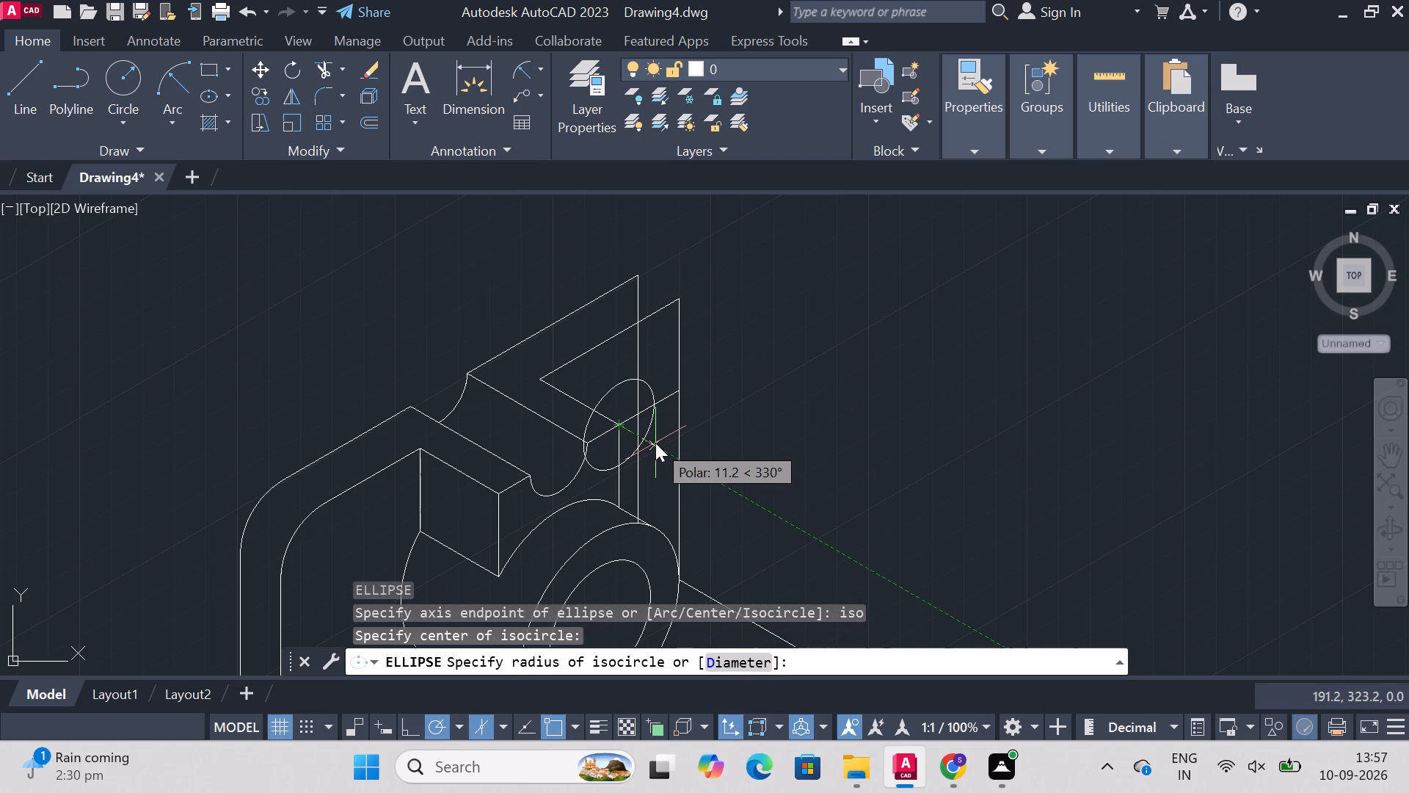
key(d)
key(Return)
key(1)
key(8)
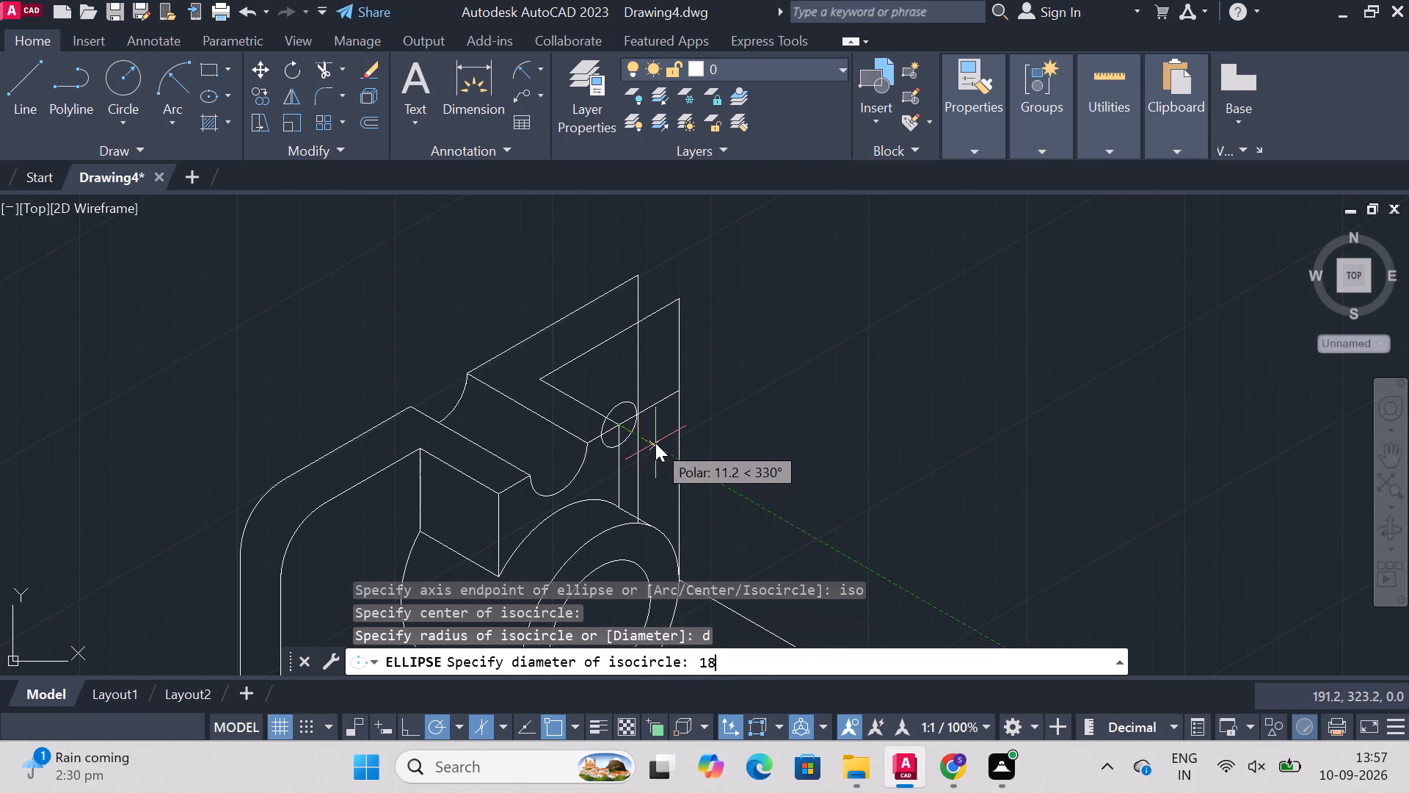
key(Return)
key(Escape)
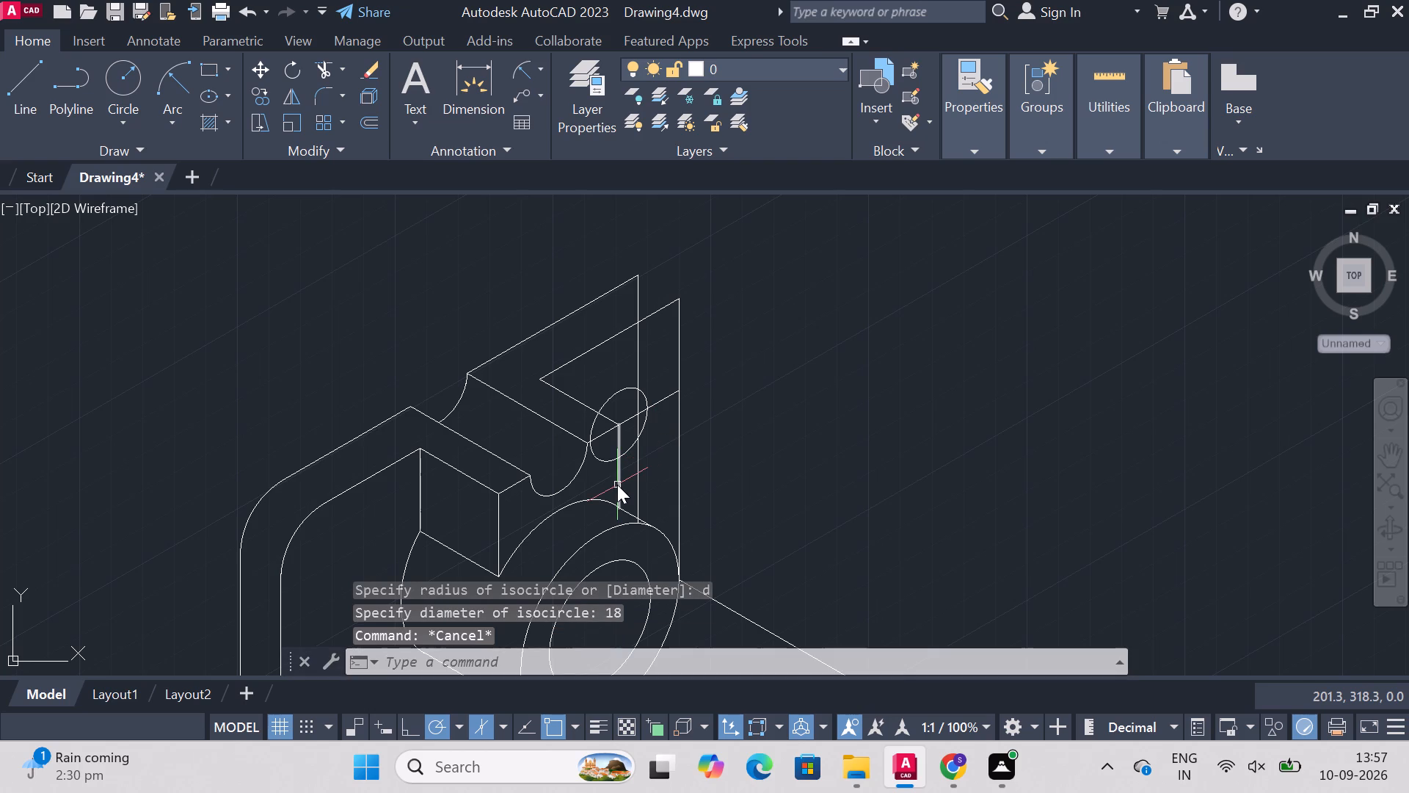
Trim the isocircle's portion over the grooved block, the vertical edge segment inside the isocircle, and the 19-unit line.
text(trim)
key(Return)
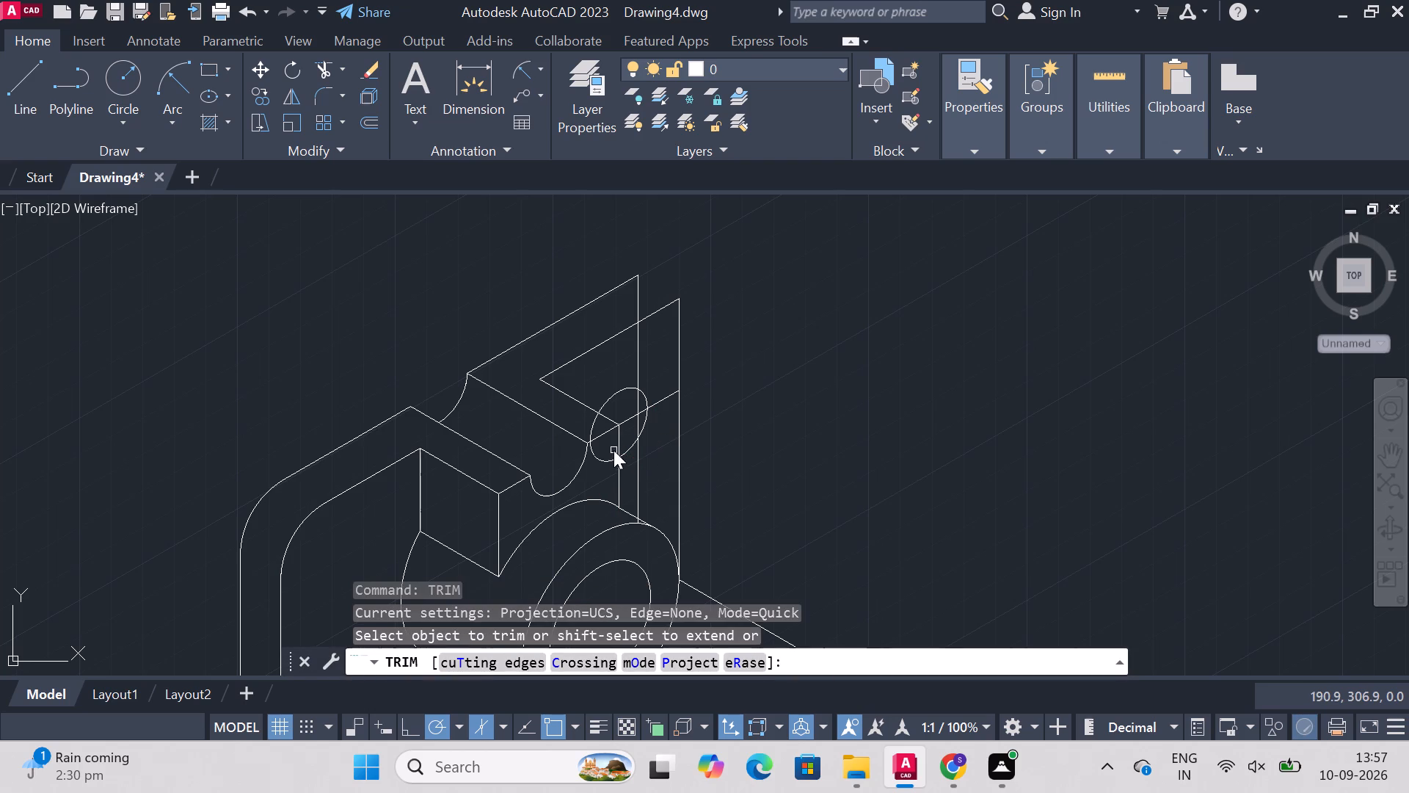
click(600, 463)
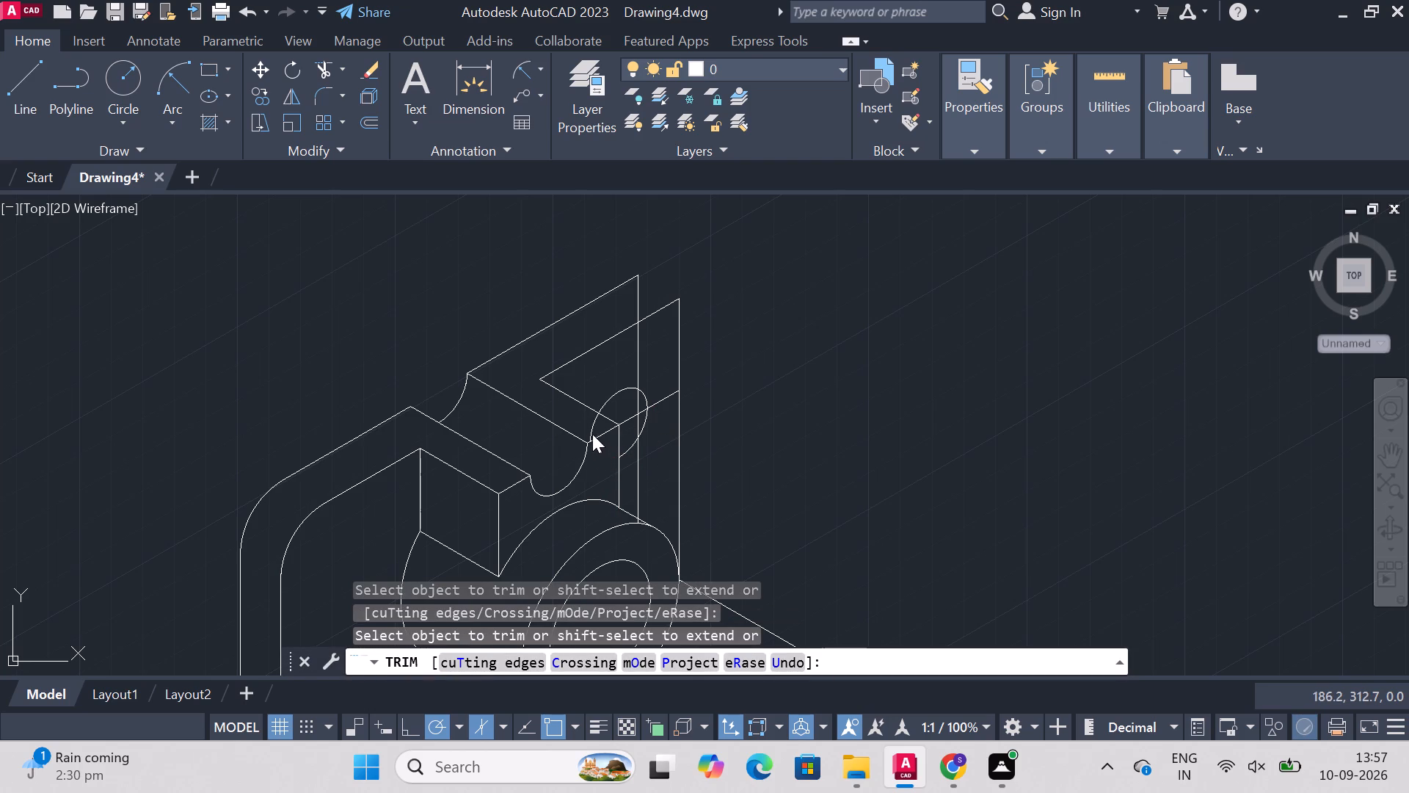
click(592, 432)
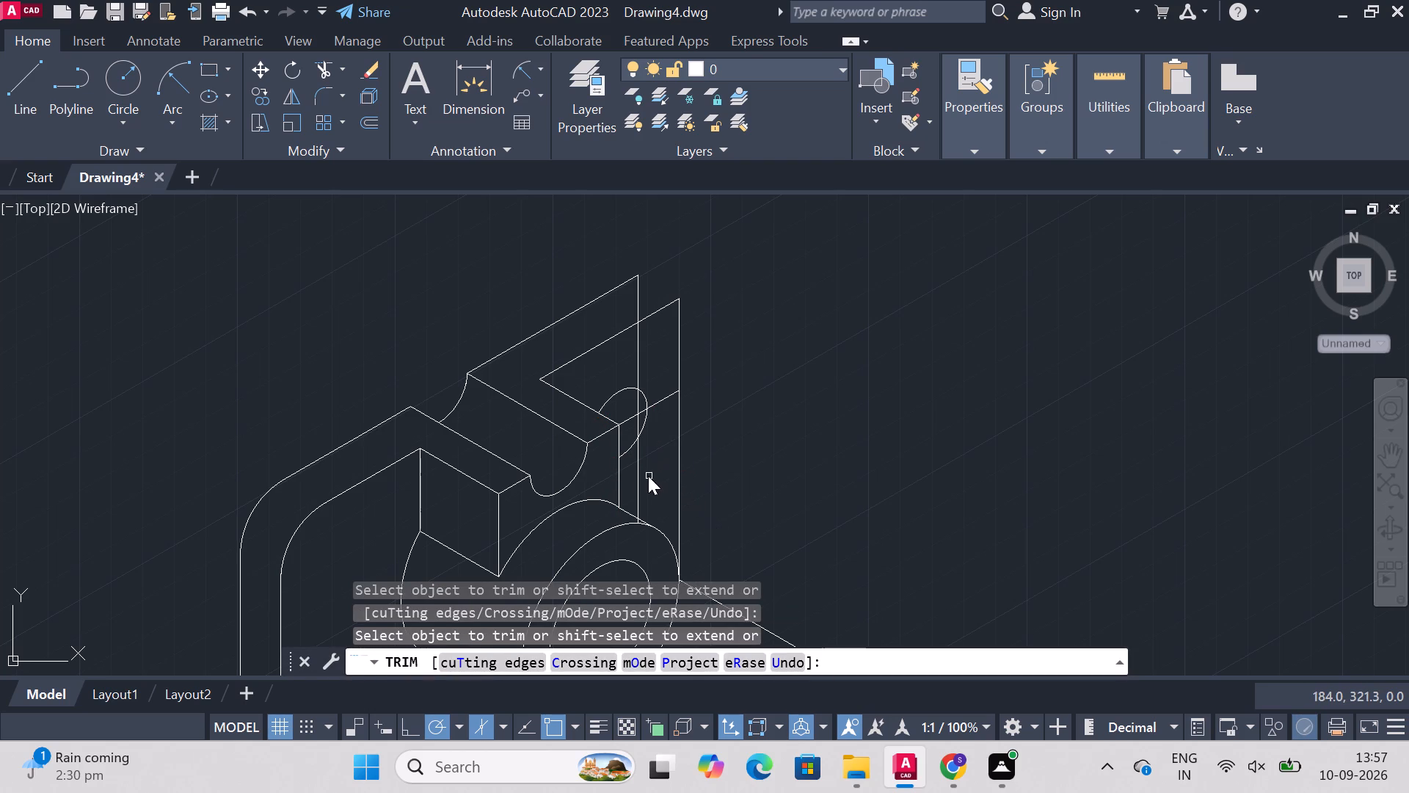
click(636, 423)
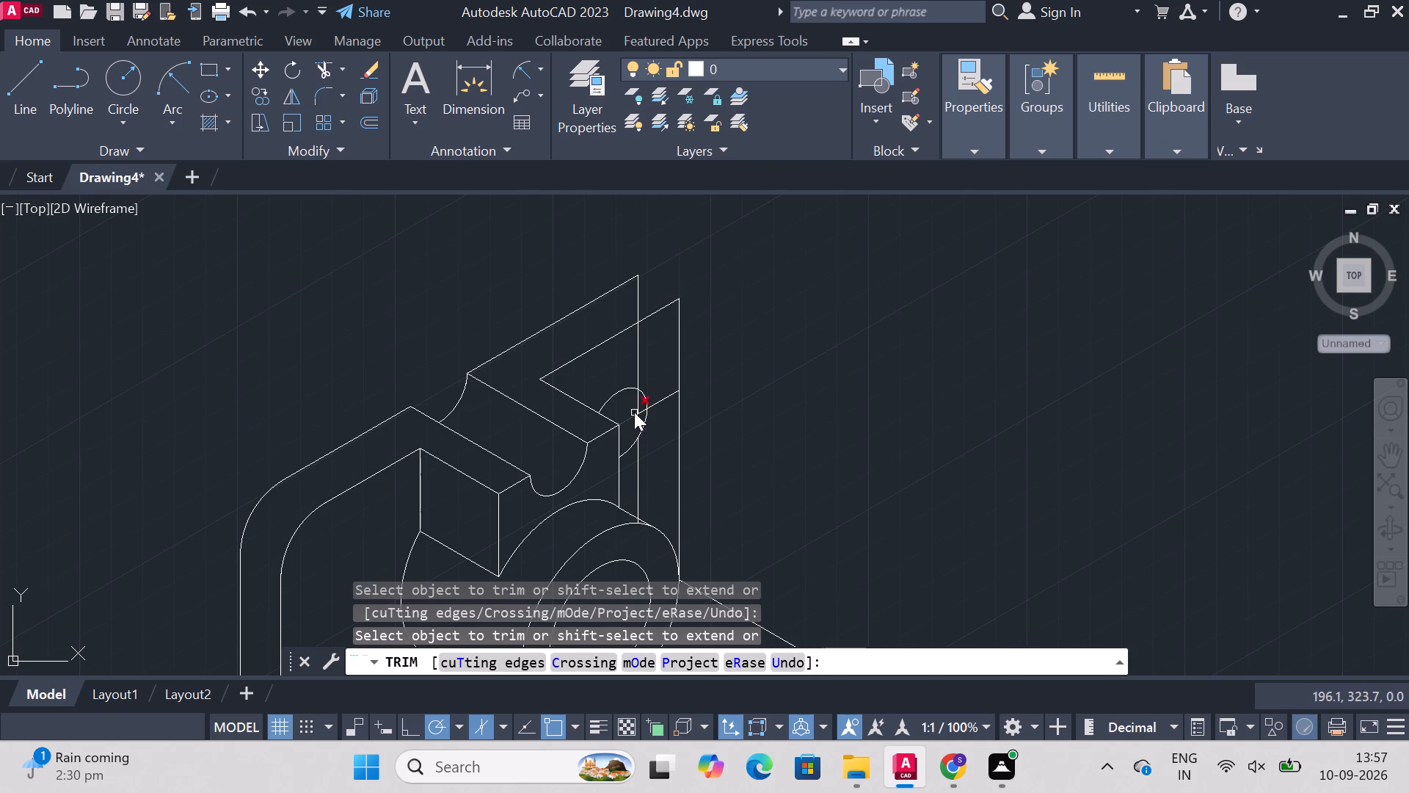
click(636, 404)
click(634, 416)
key(Escape)
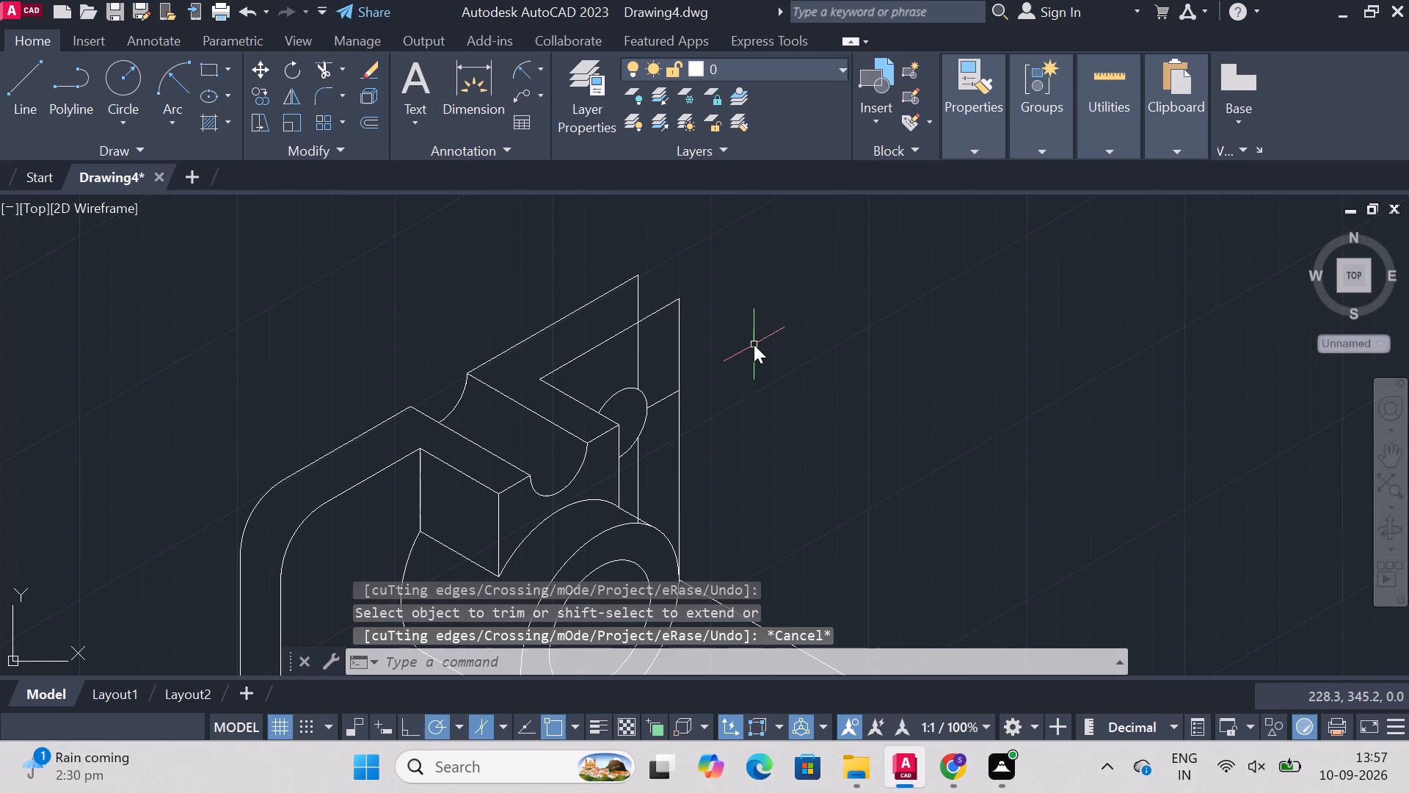
text(trim)
key(Return)
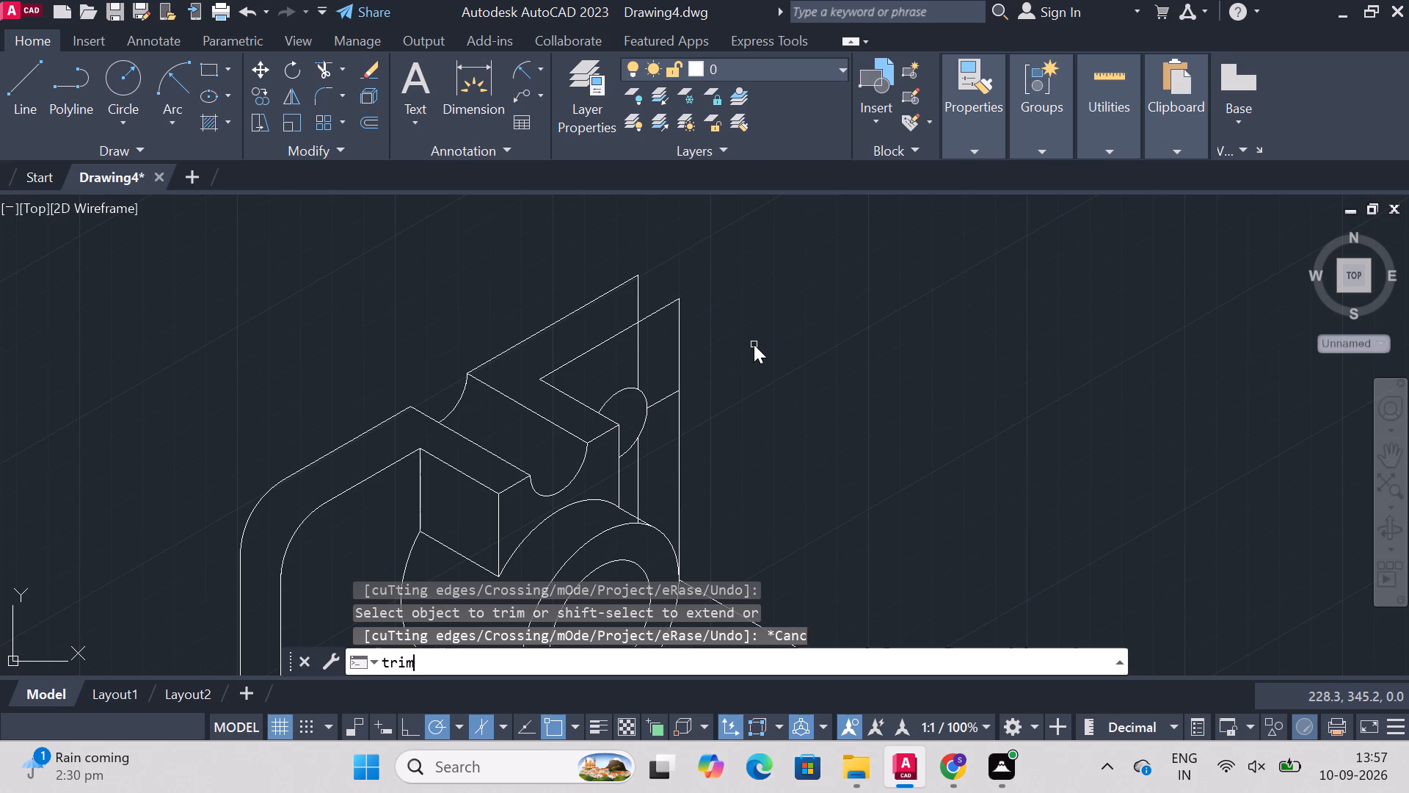
click(663, 397)
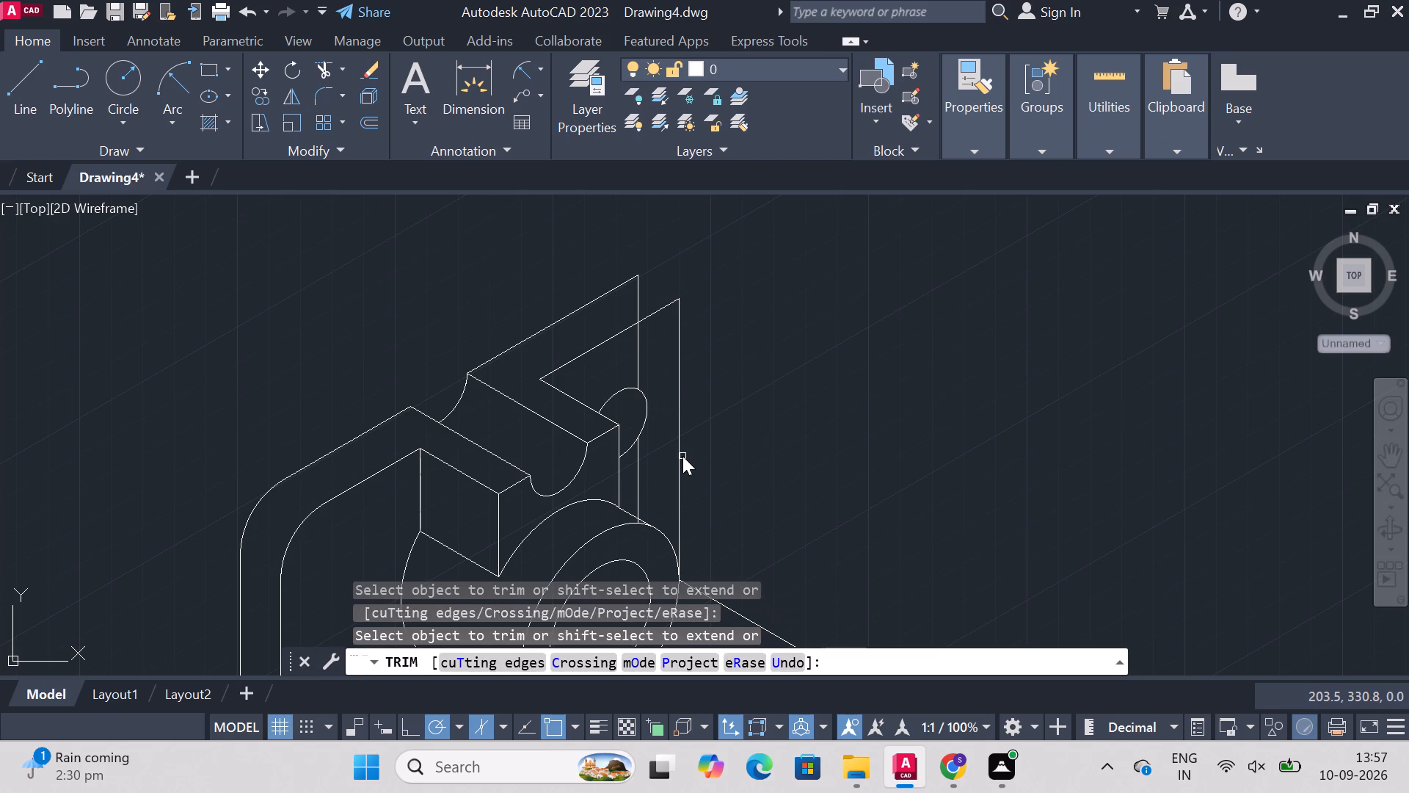
key(Escape)
Draw a vertical line about 25 units long from the grooved block's top corner up to the plate's inner sloping edge.
text(line)
key(Return)
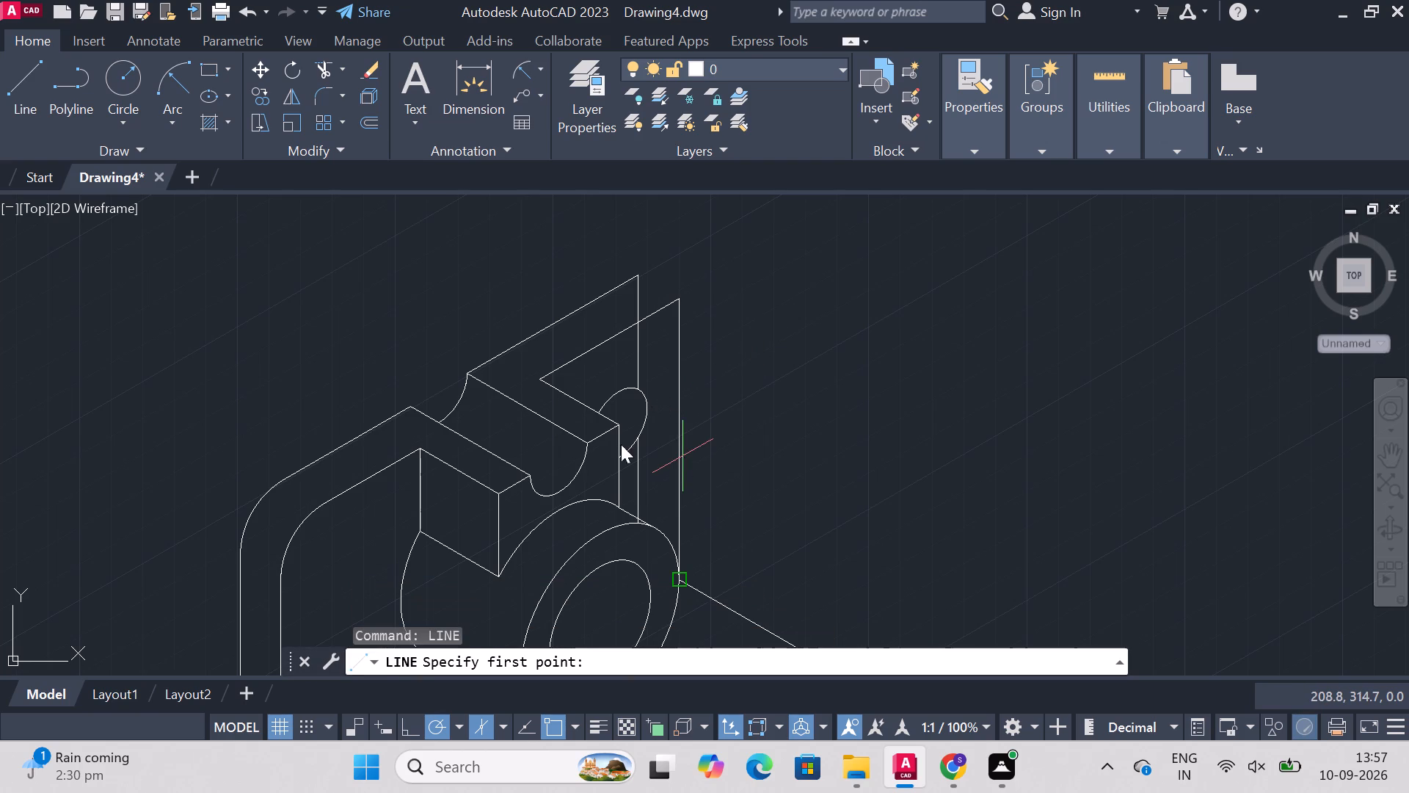
click(616, 424)
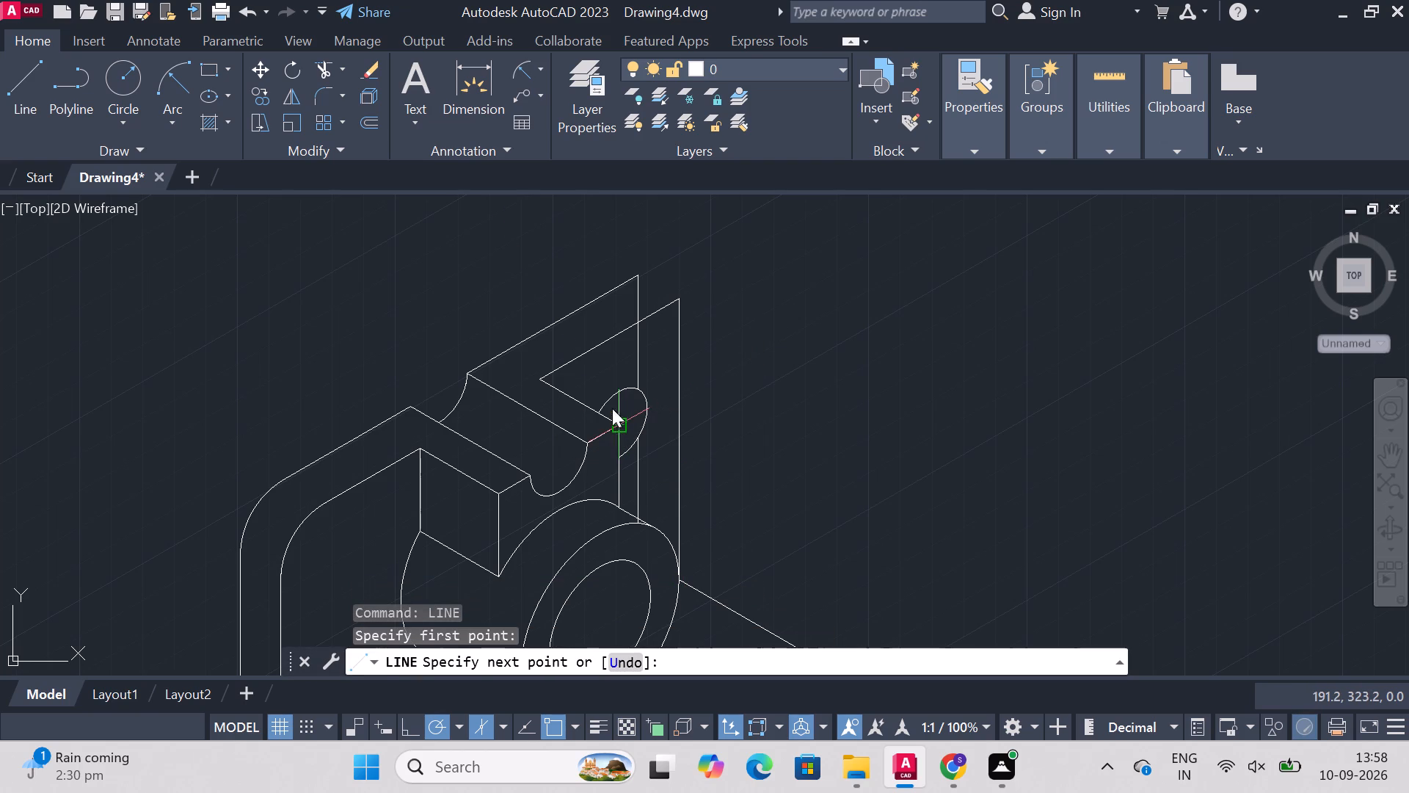
click(613, 334)
key(Escape)
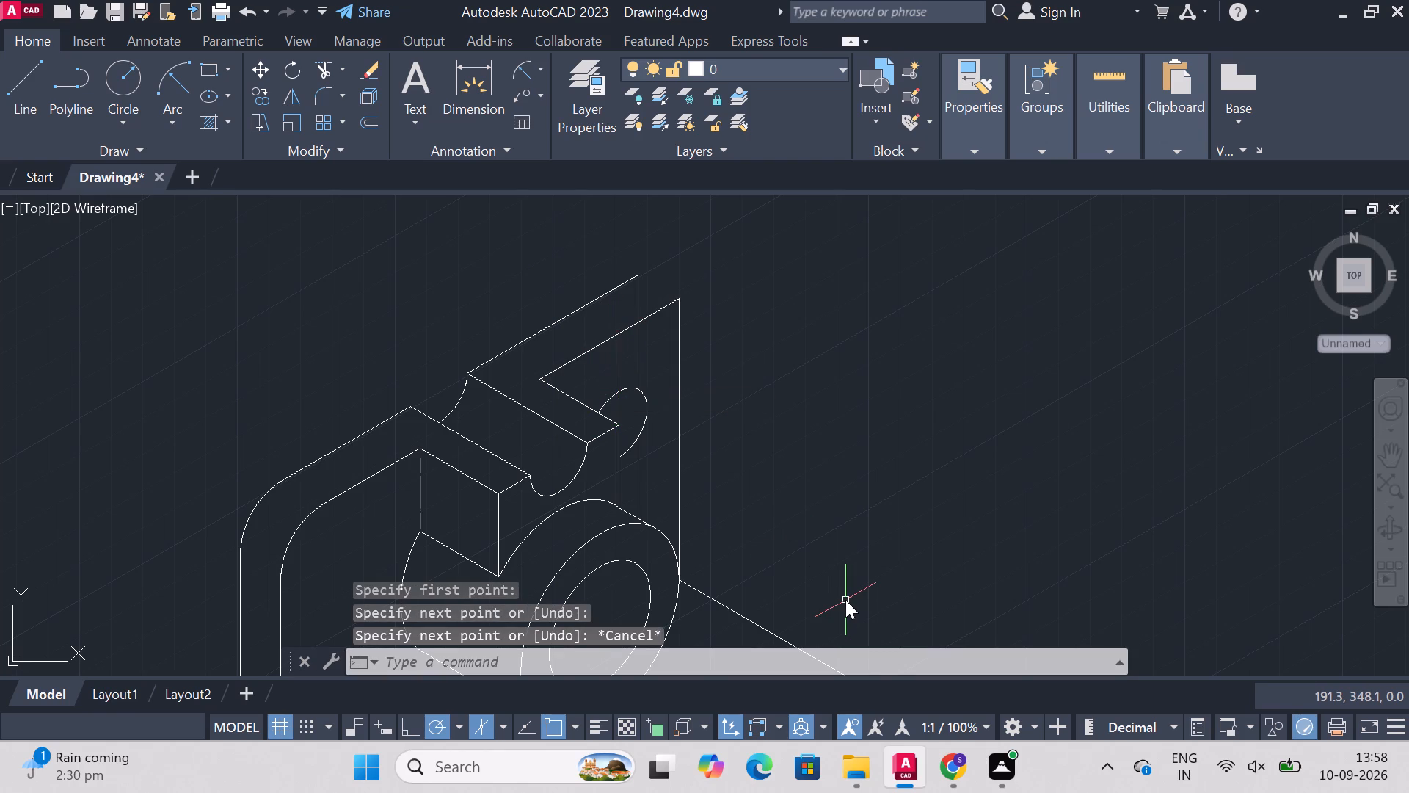
key(Escape)
key(Escape)
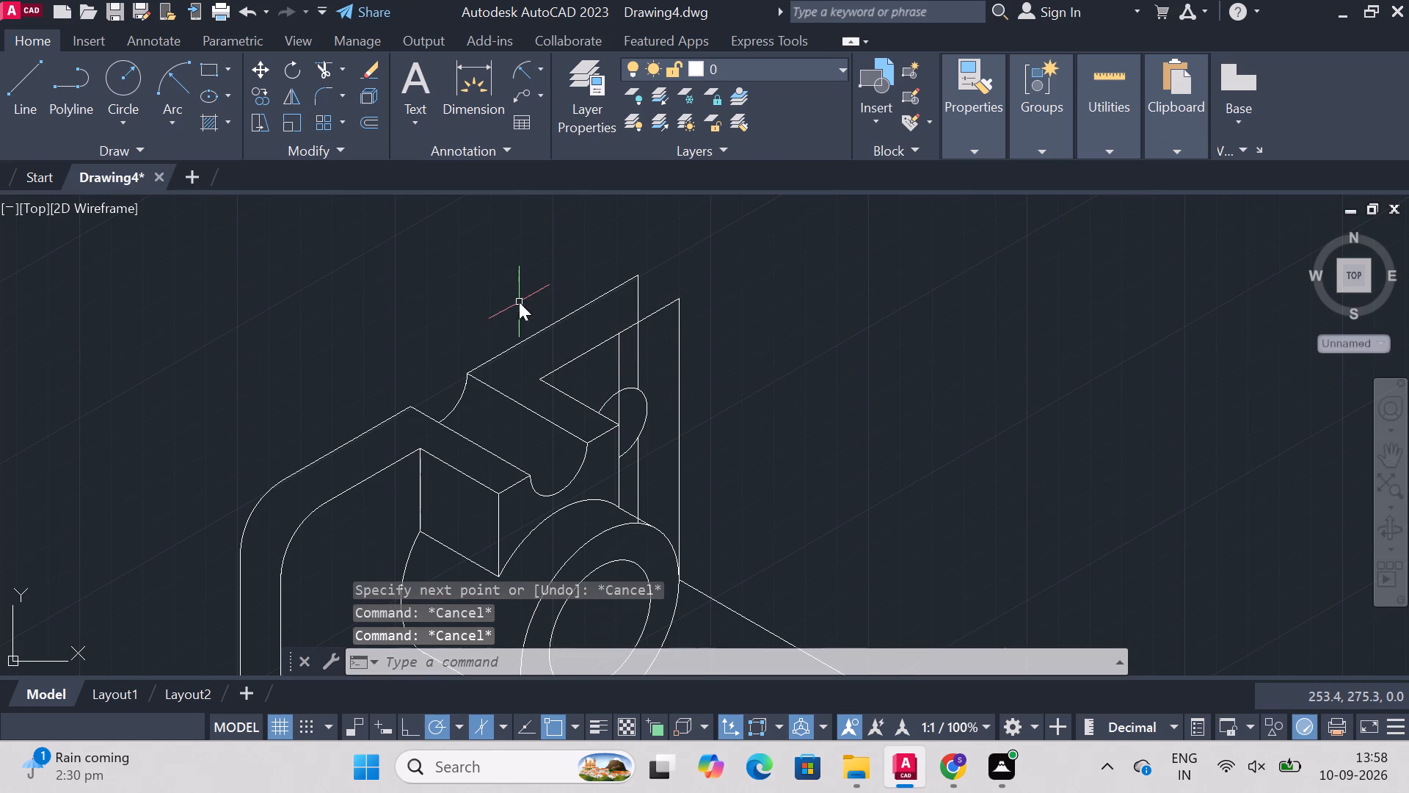
Fillet the upper plate's outer corner with radius 25, starting from the inner sloping edge.
click(327, 87)
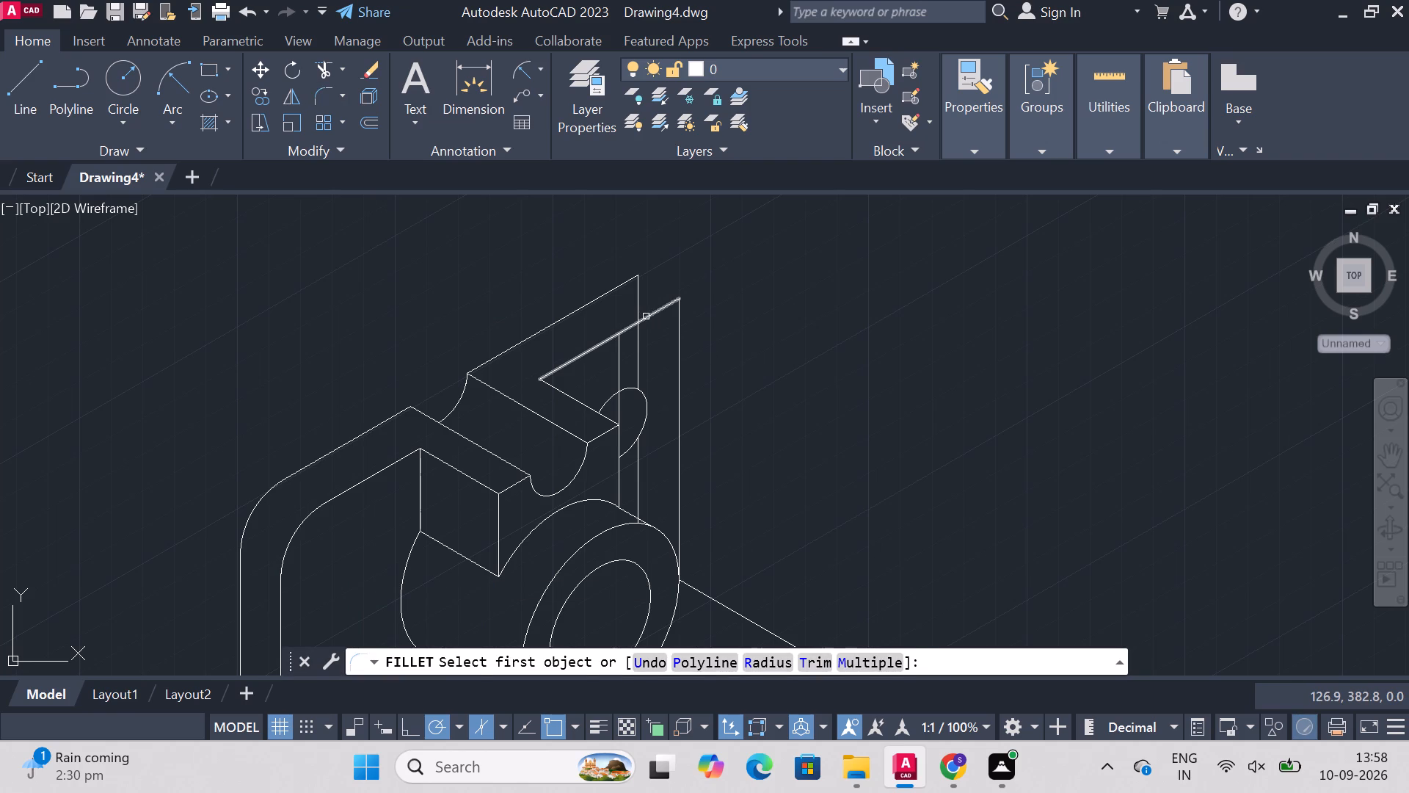
key(r)
key(Return)
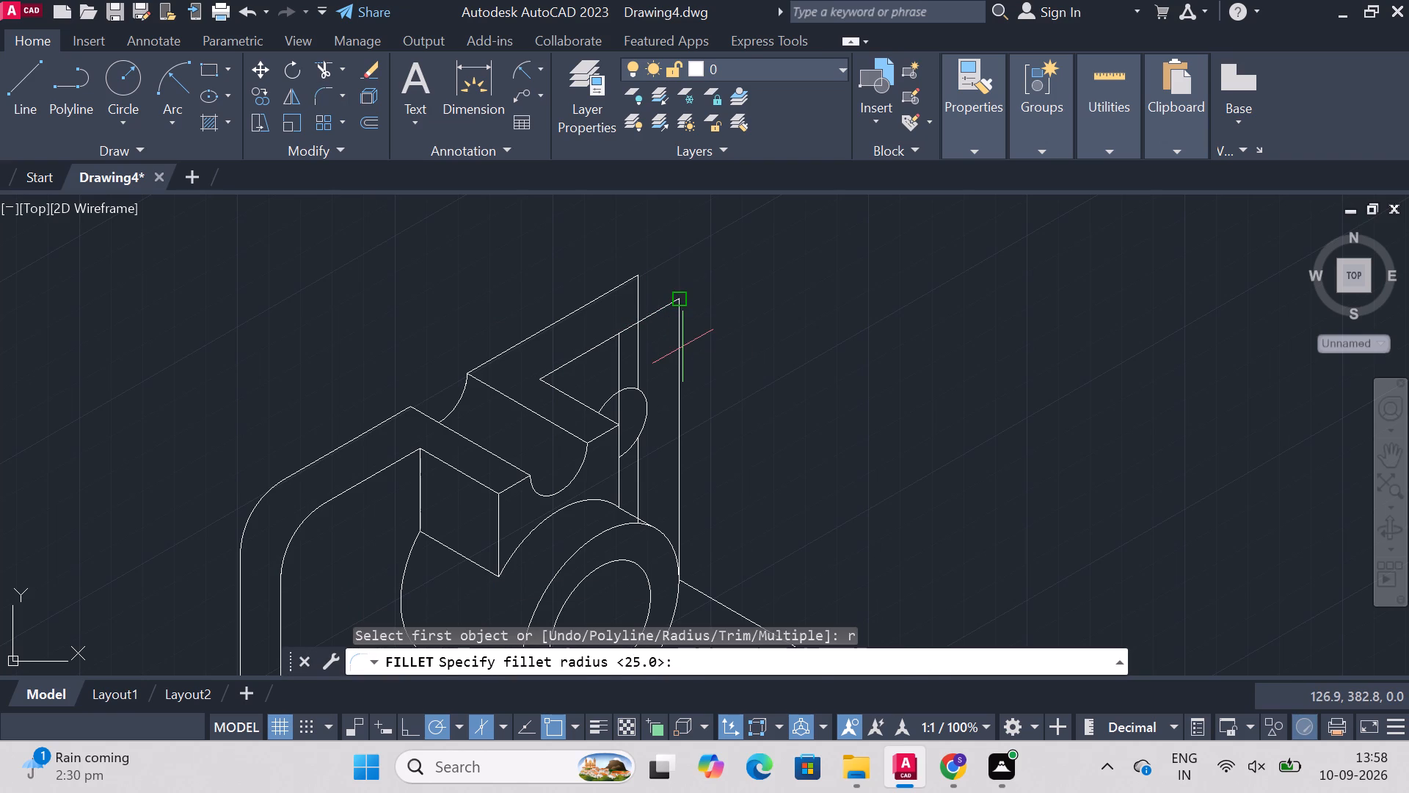
text(26)
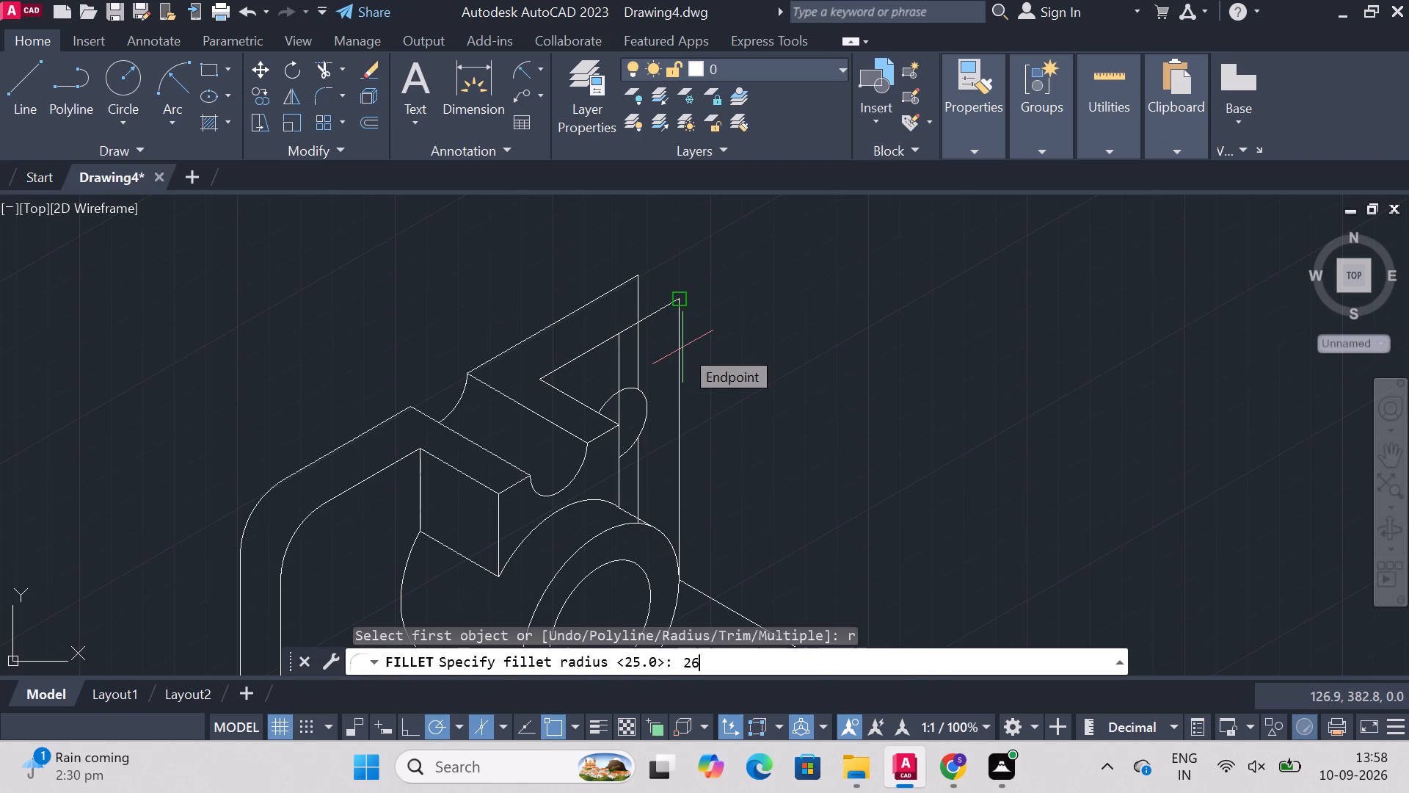
key(BackSpace)
key(5)
key(Return)
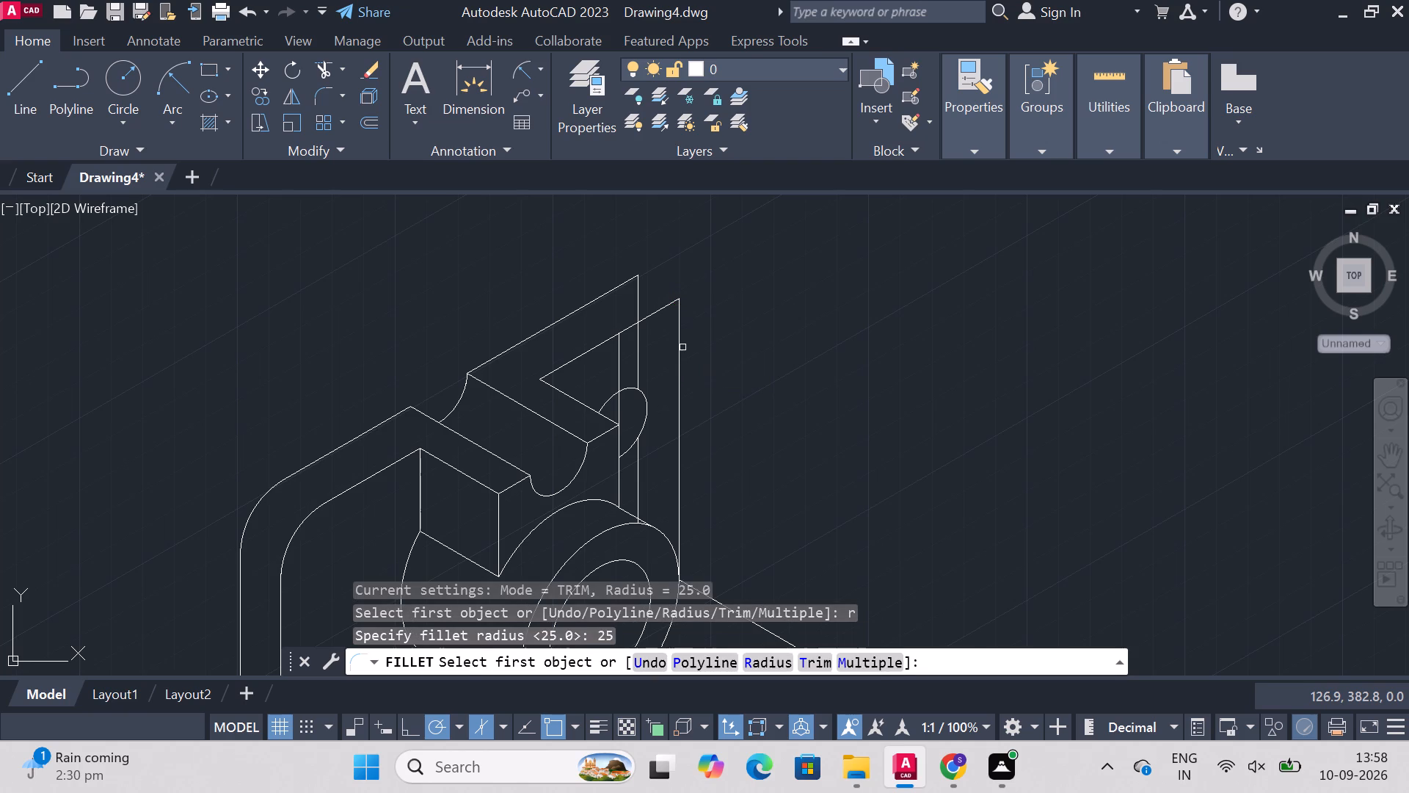
click(645, 317)
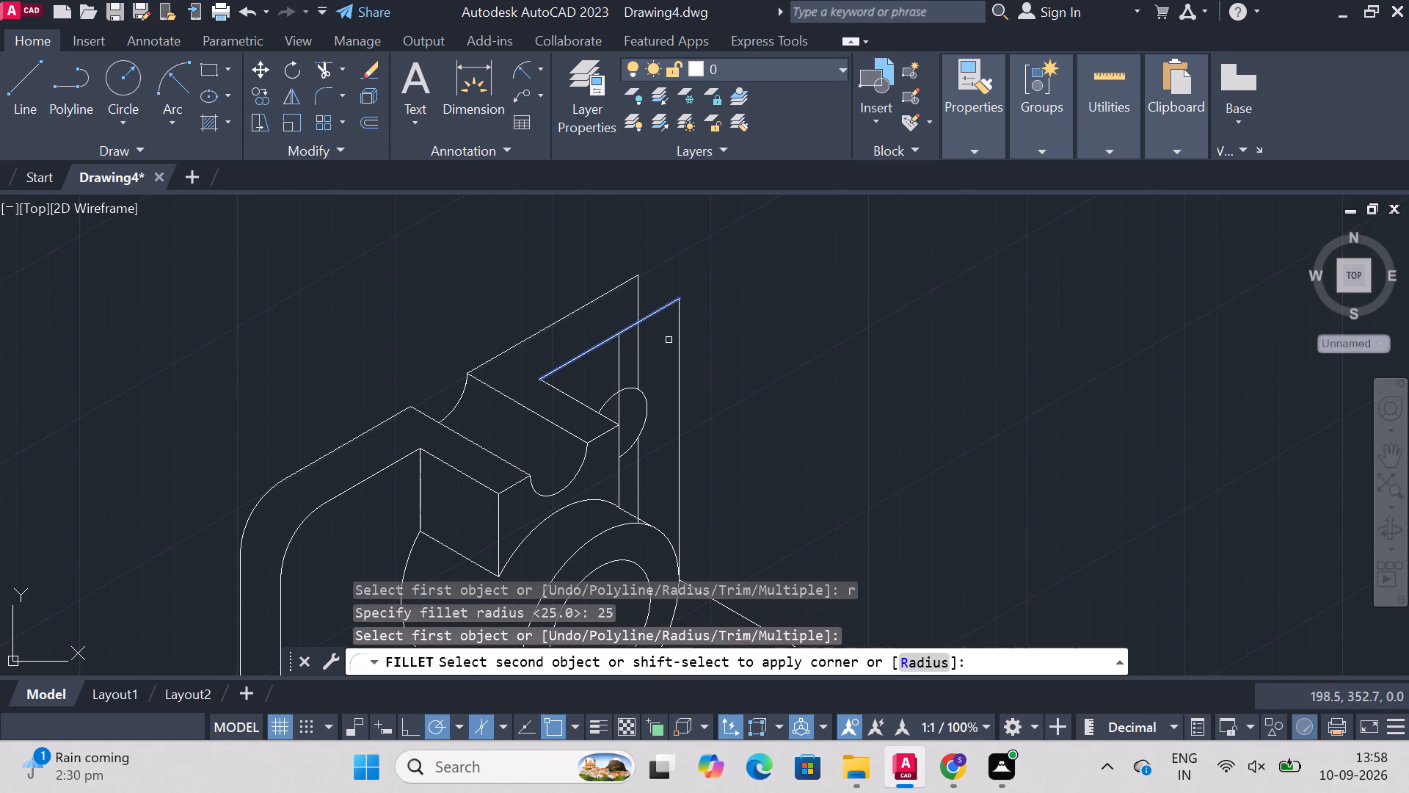
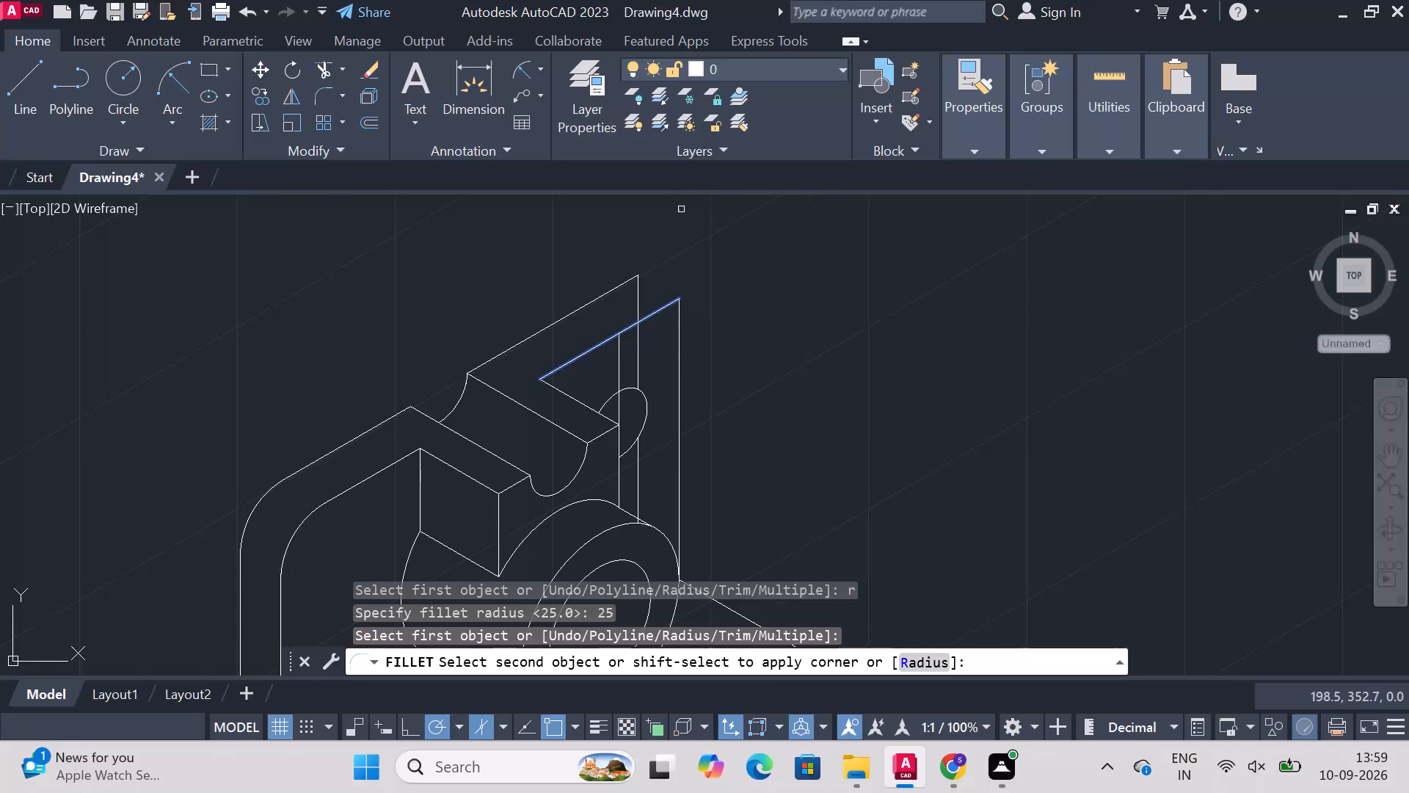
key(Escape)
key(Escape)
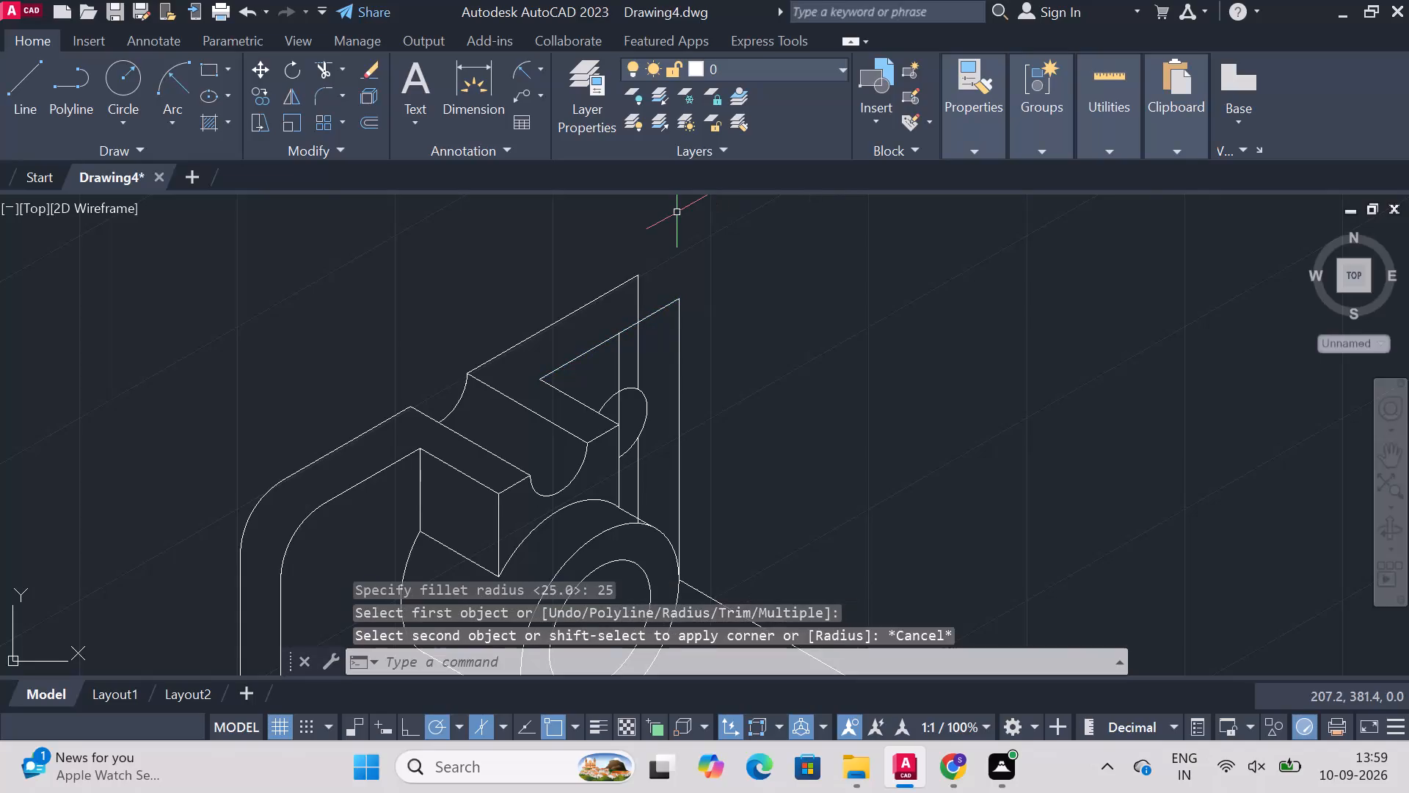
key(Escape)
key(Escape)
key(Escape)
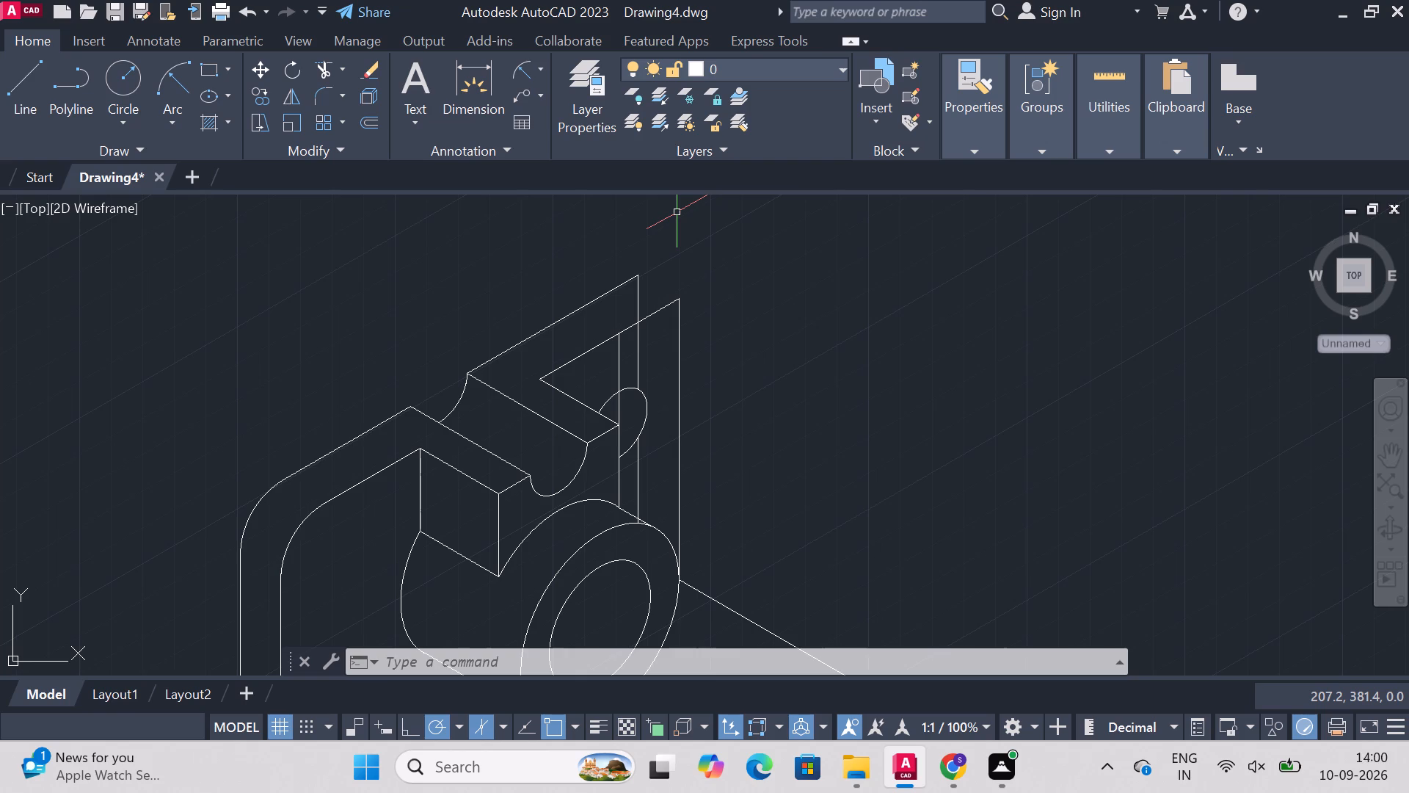
Trim the plate's inner vertical line below the inner sloping edge and the 25-unit vertical line above the grooved block's corner.
text(trim)
key(Return)
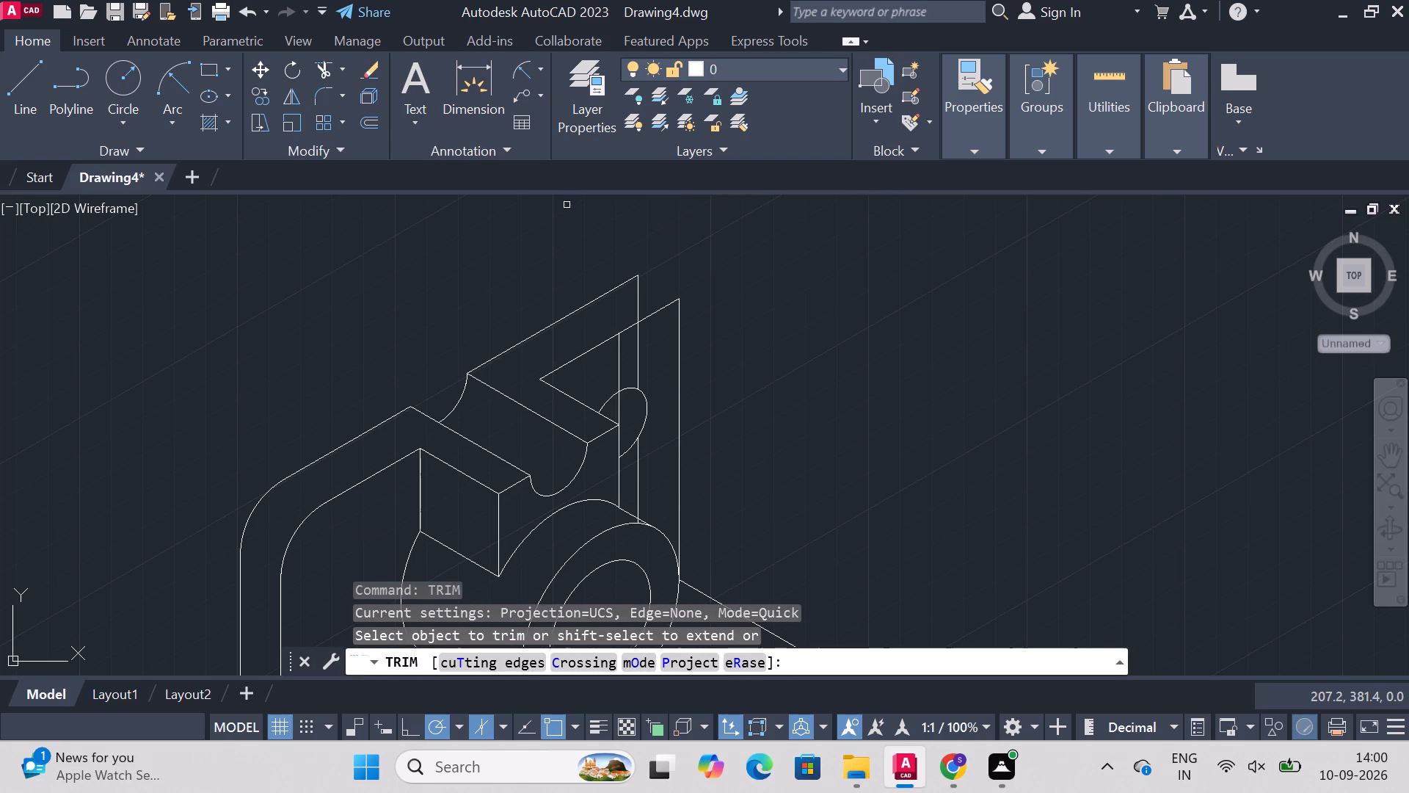
click(640, 352)
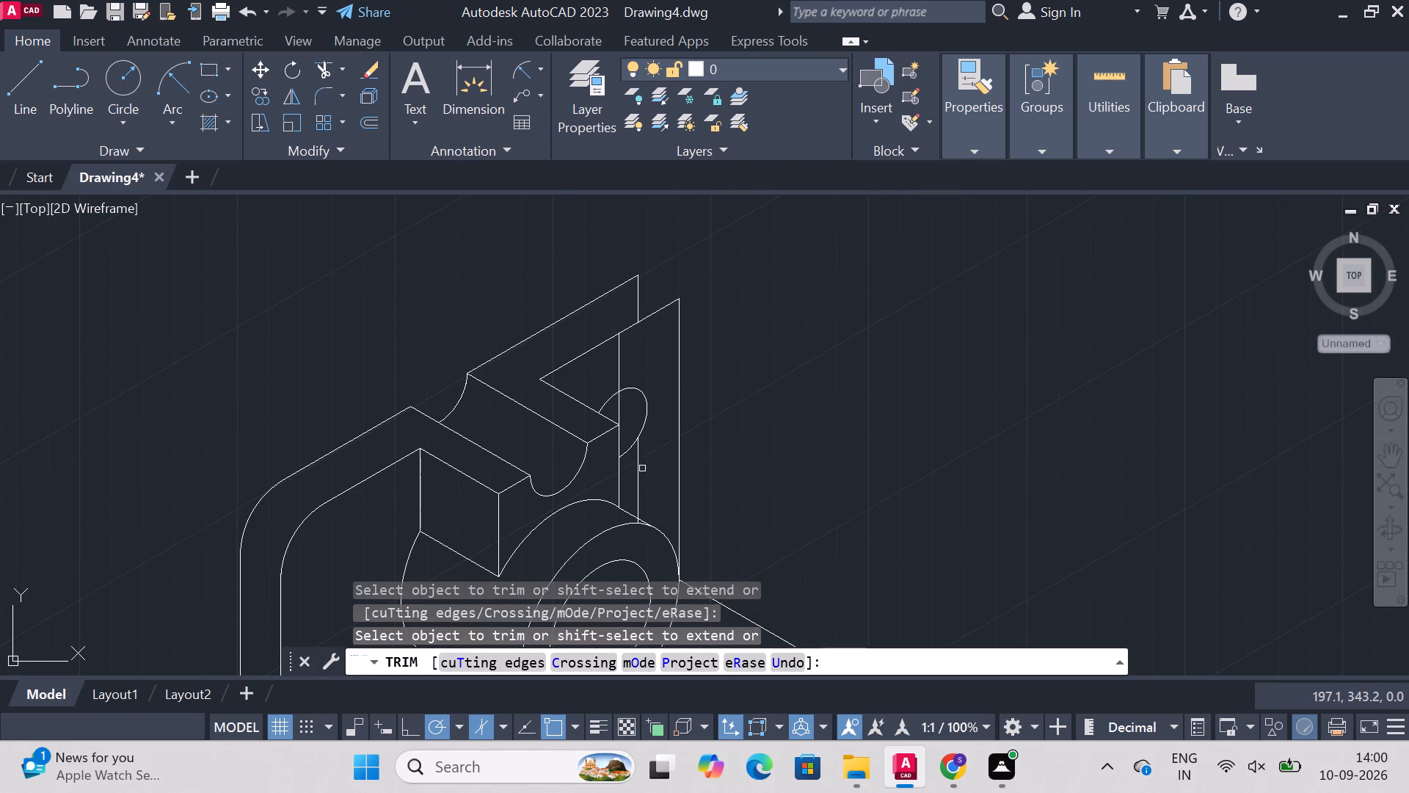
click(639, 460)
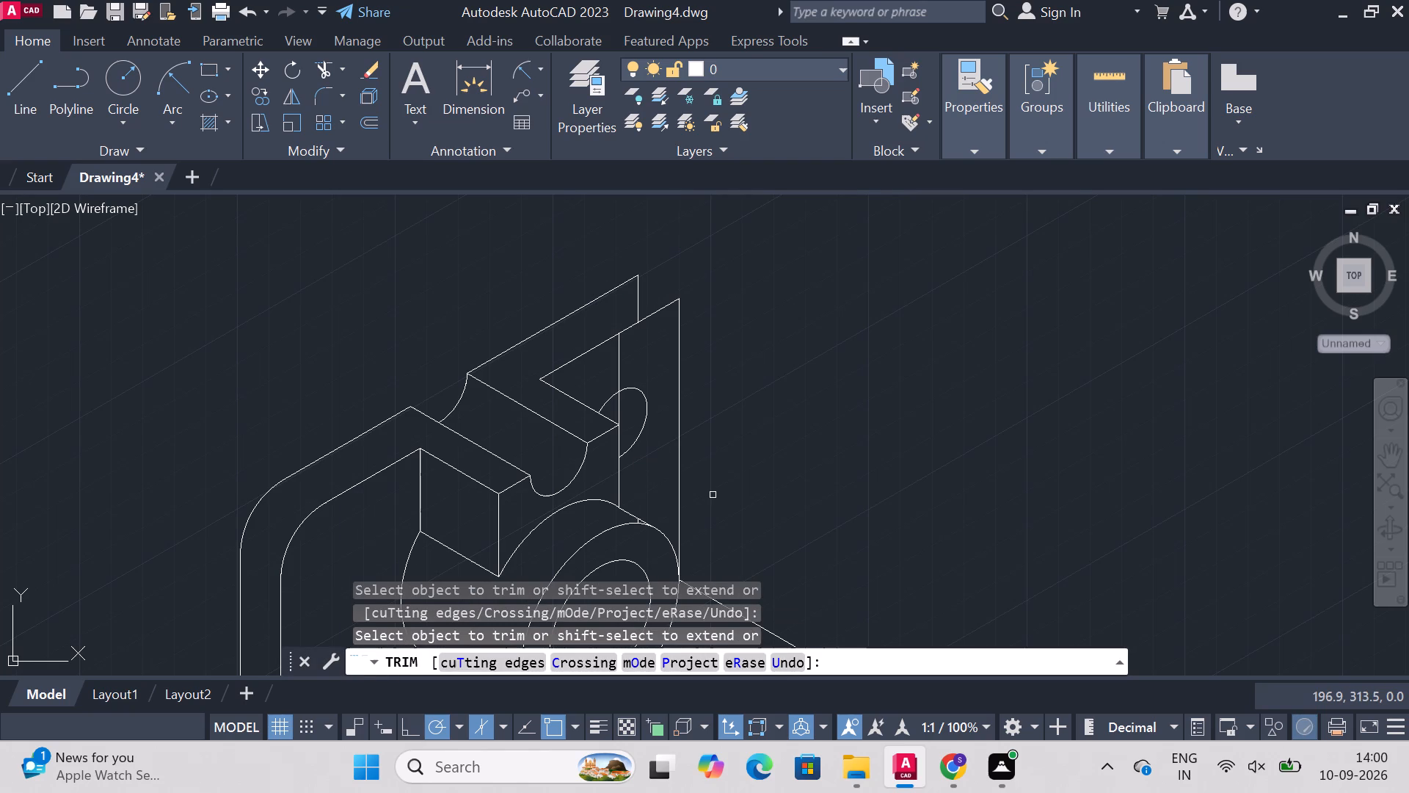
click(621, 363)
click(619, 415)
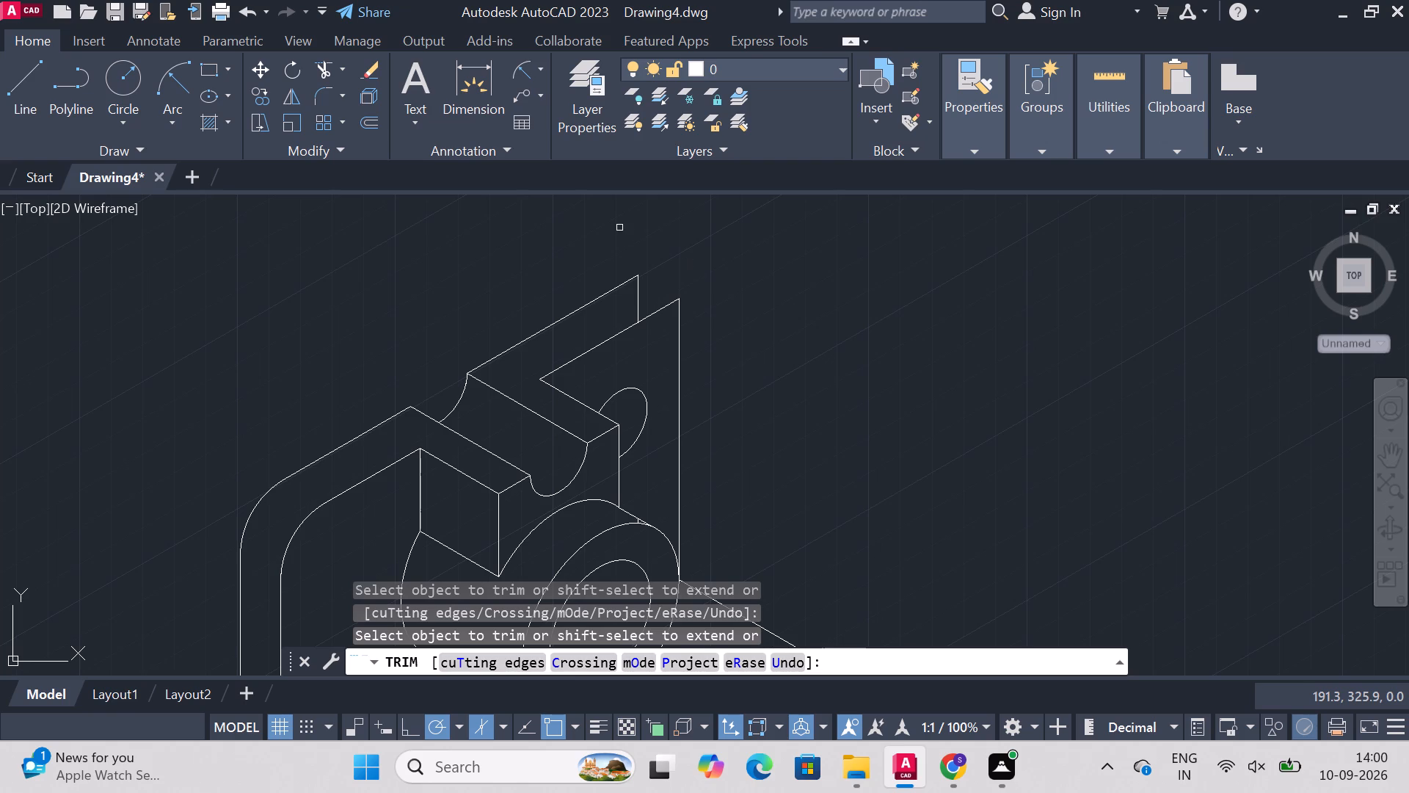
key(Escape)
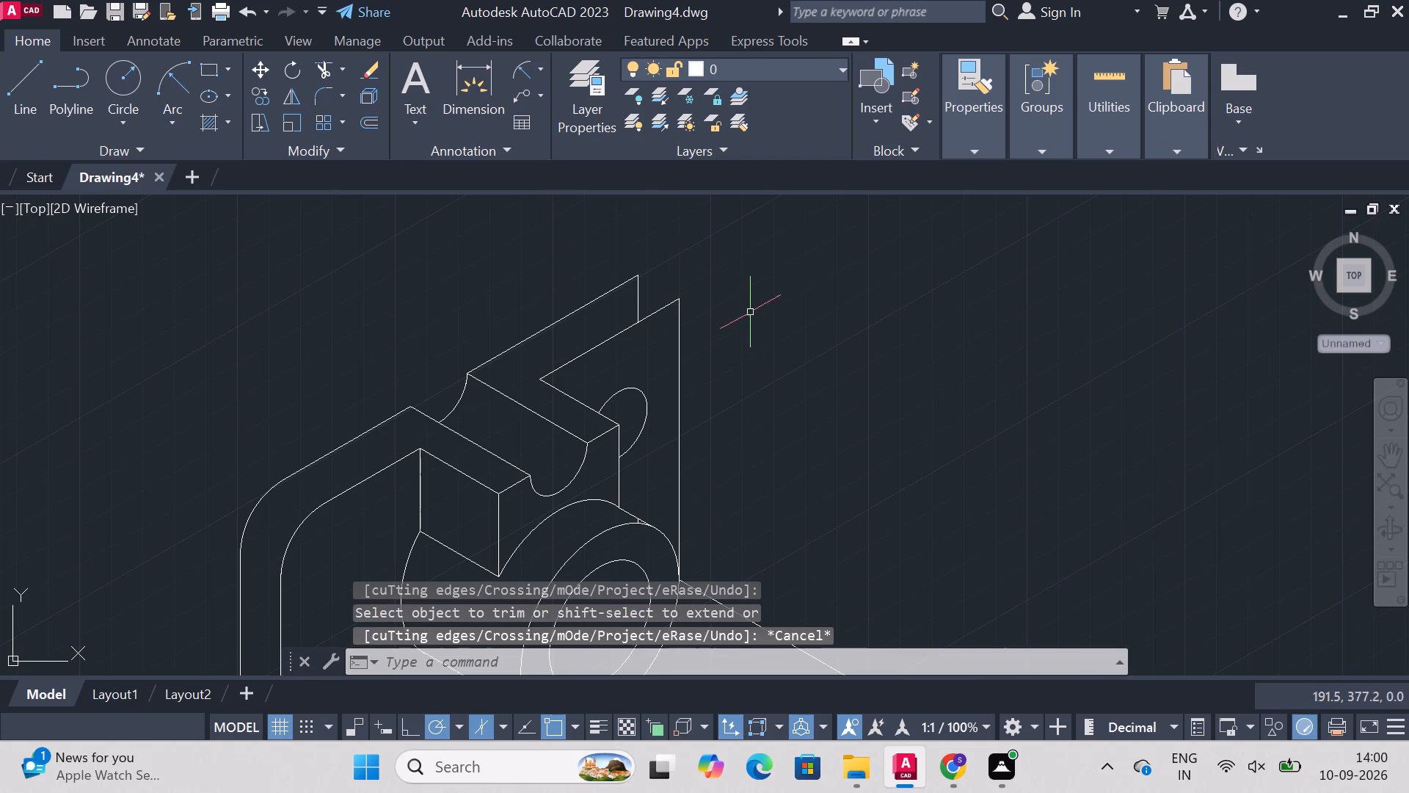
key(Escape)
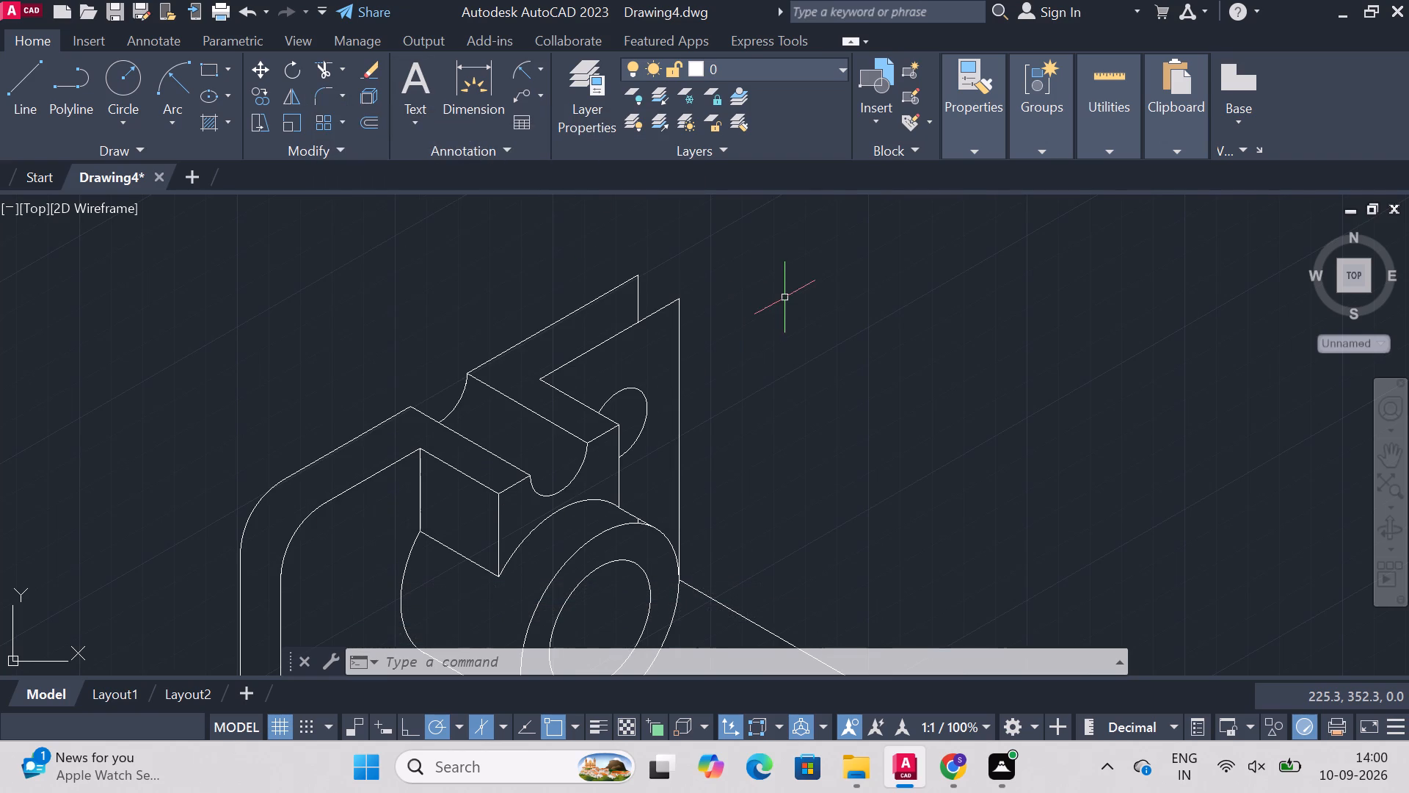
Draw a vertical line from the grooved block's top corner up to the plate's inner sloping edge.
text(line)
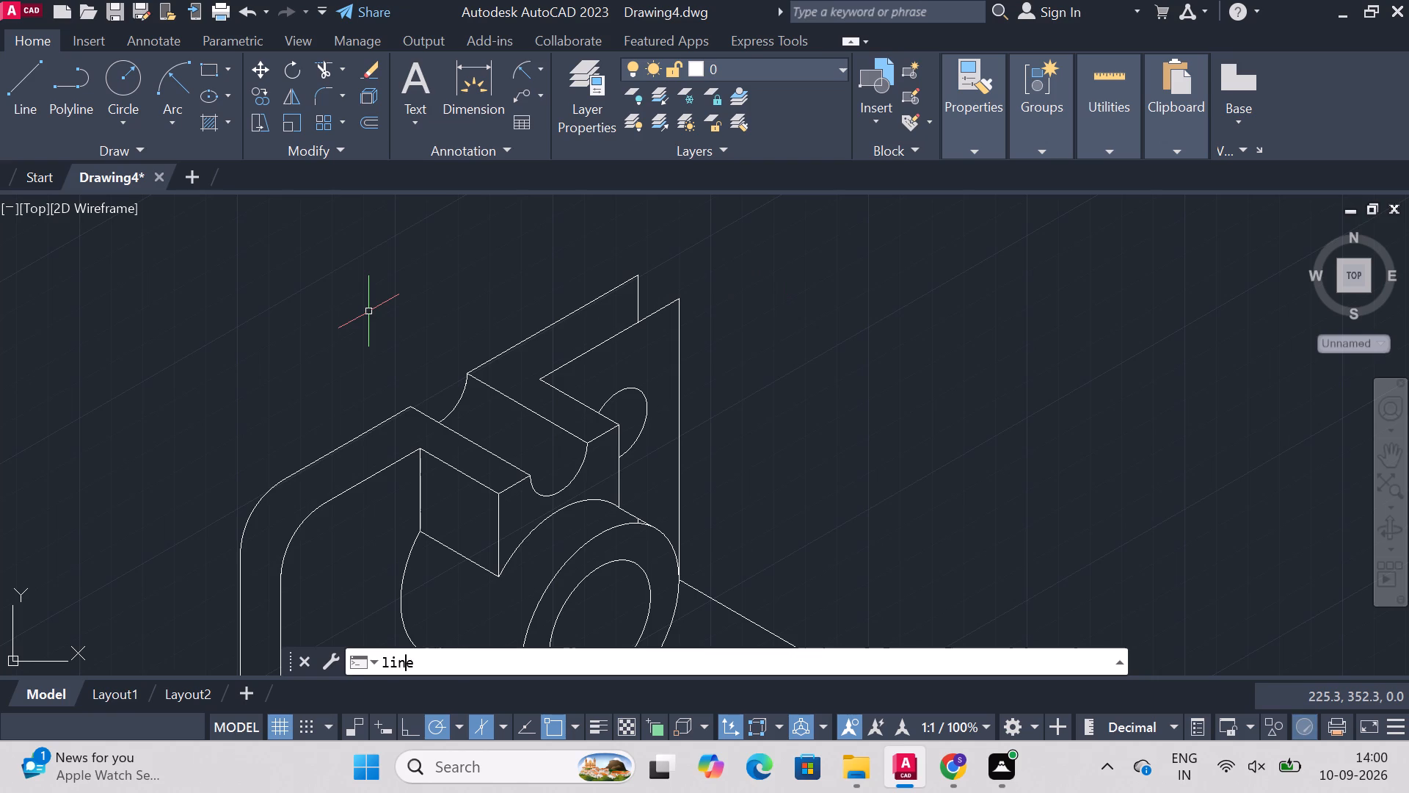
key(Return)
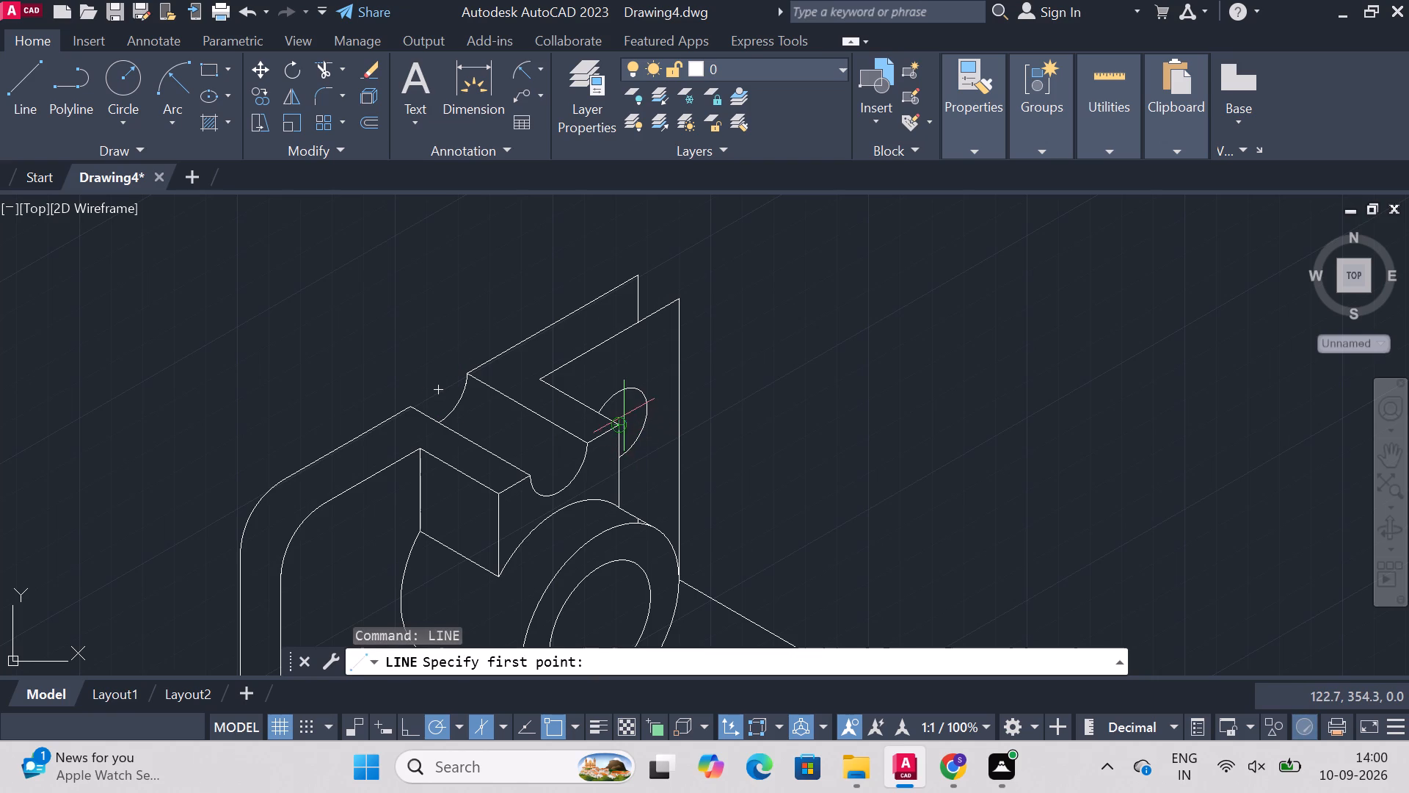
click(627, 424)
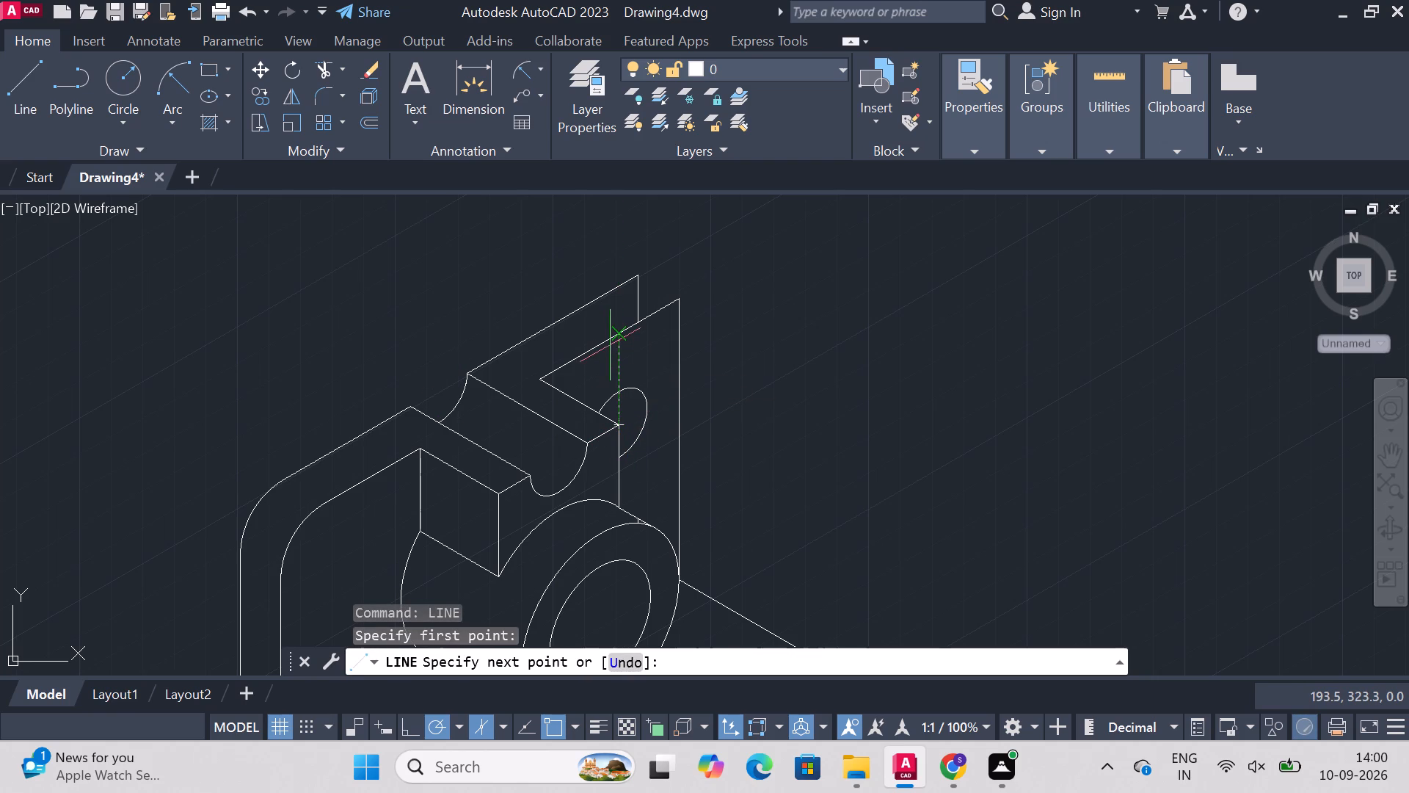
click(623, 333)
key(Escape)
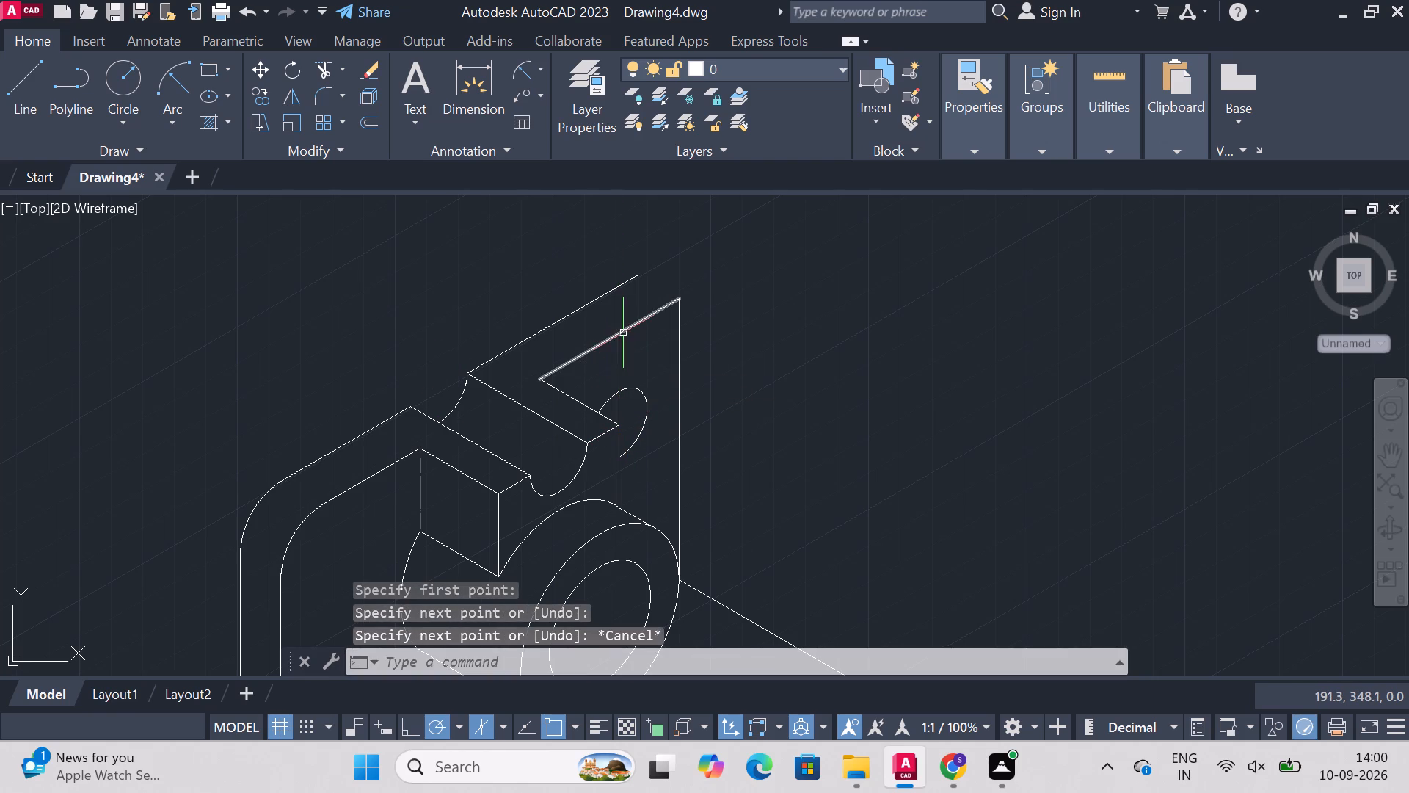
Draw an isometric line from the grooved block's top corner through the hole to the plate's outer vertical edge.
text(line)
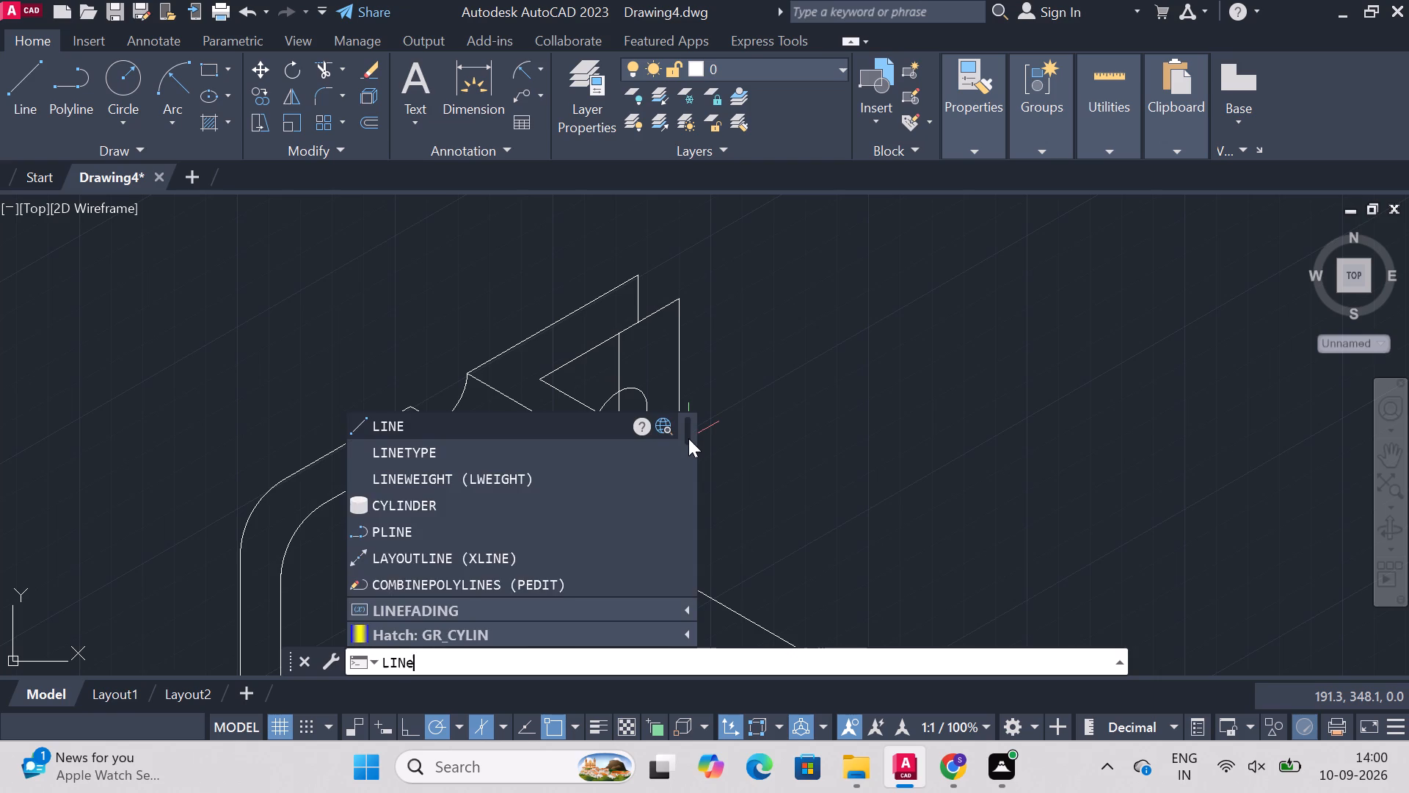
key(Return)
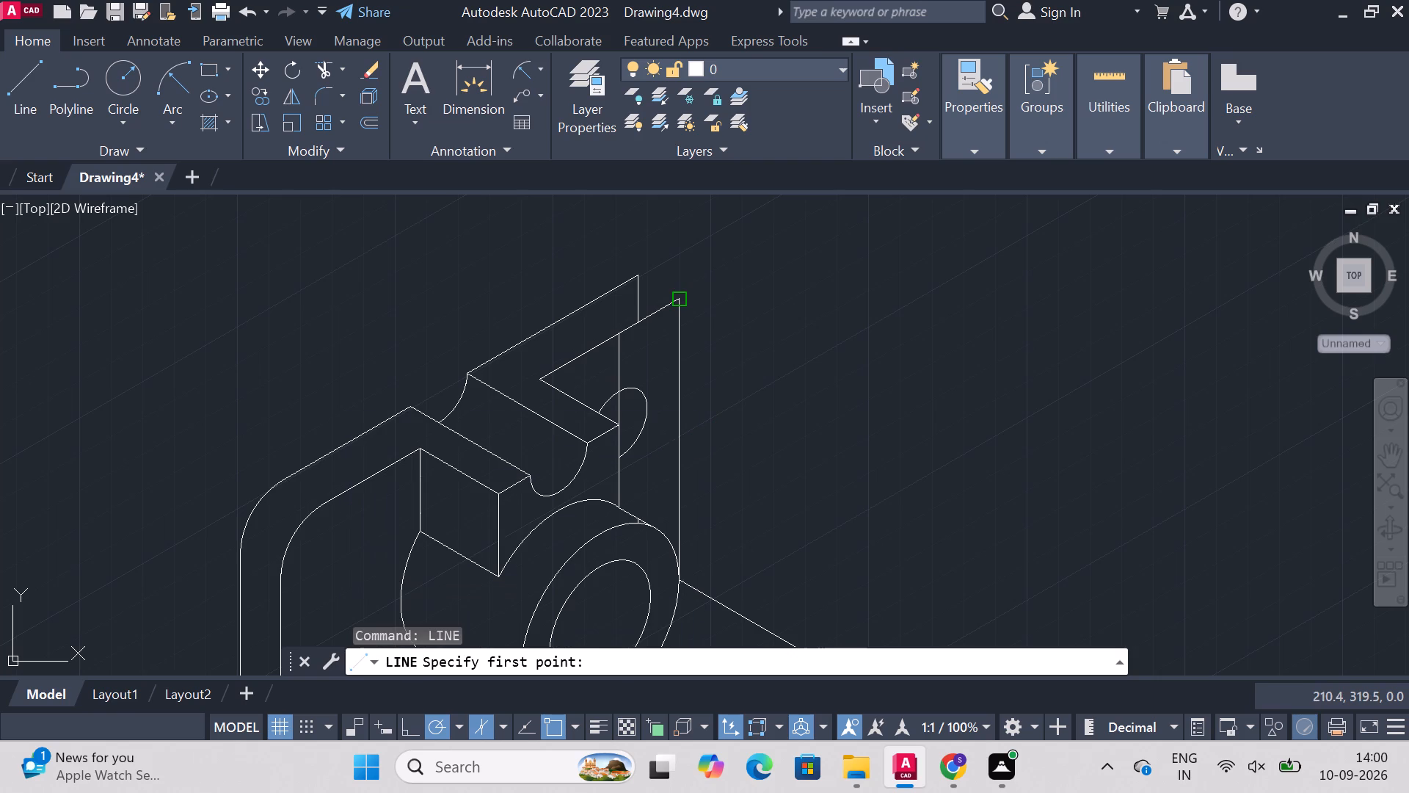
click(622, 421)
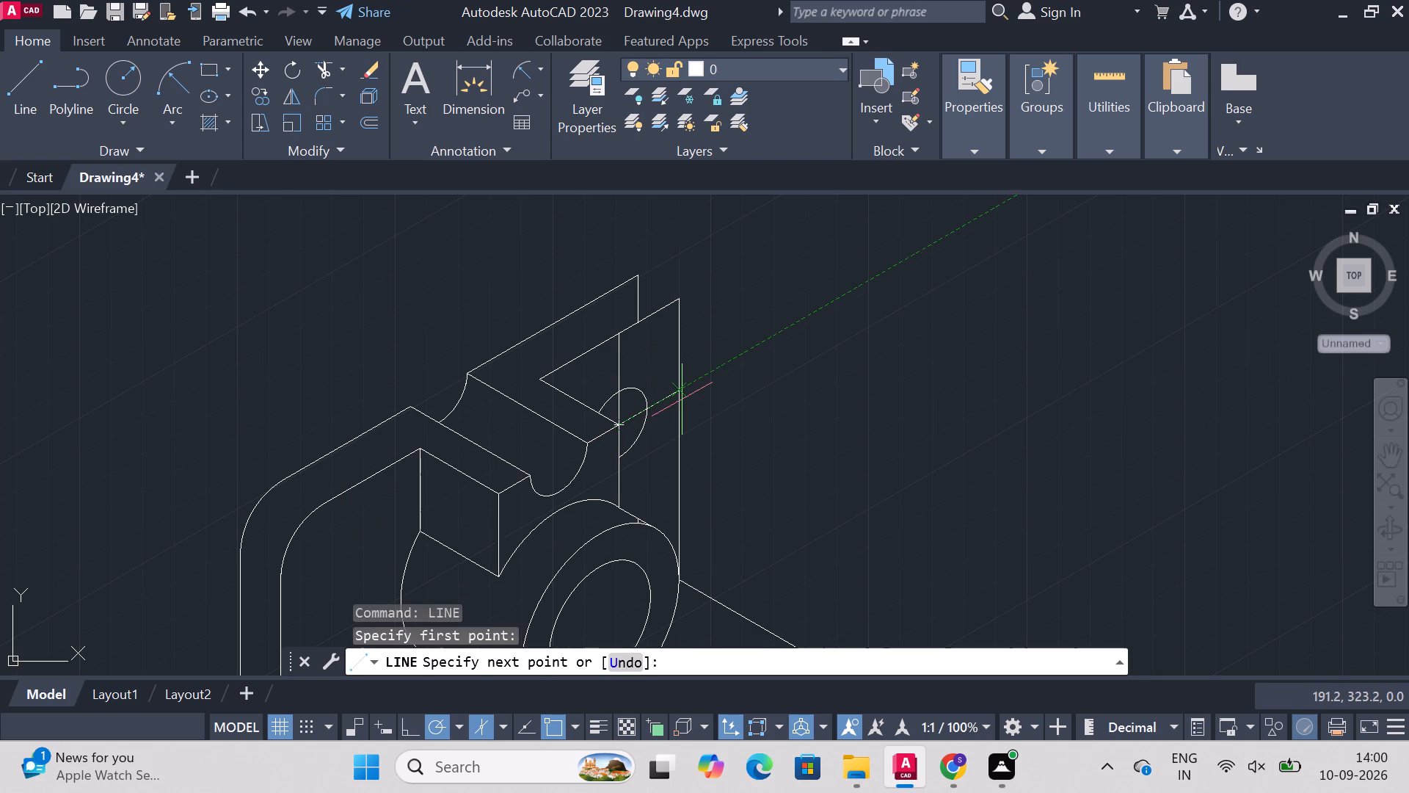
click(675, 391)
key(Escape)
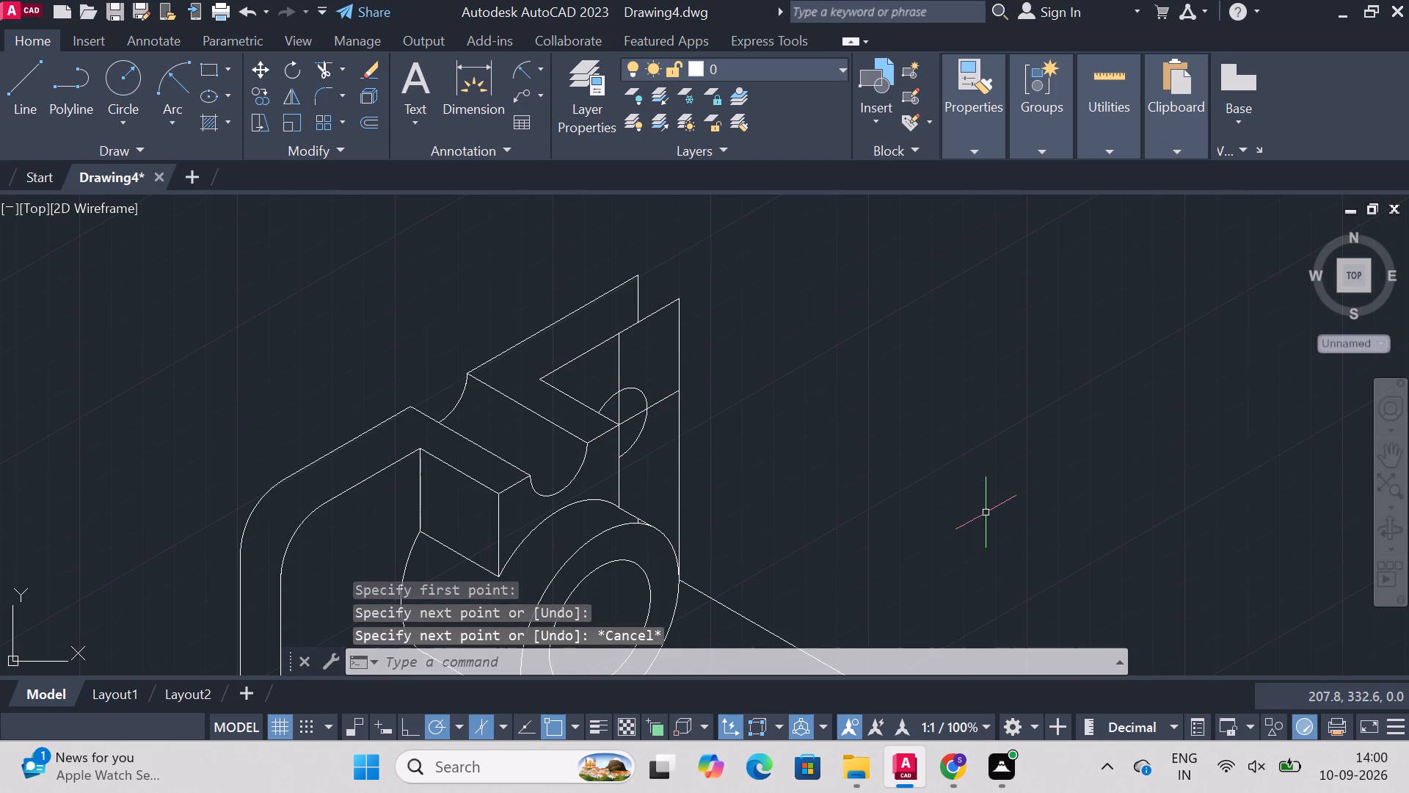
Trim off the plate's outer corner, cutting the vertical edge above the isometric line and the sloping edge beyond the vertical line.
text(tr)
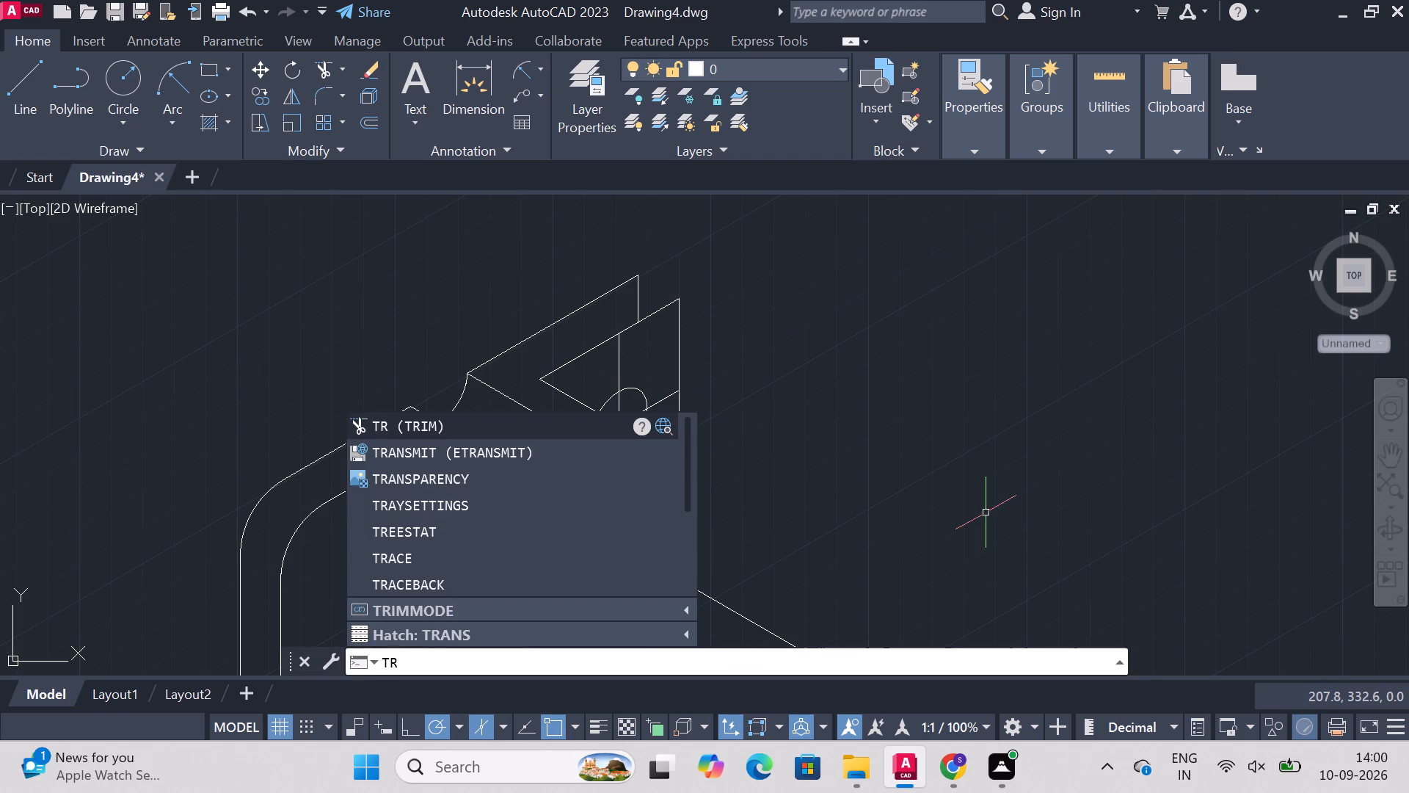
text(im)
key(Return)
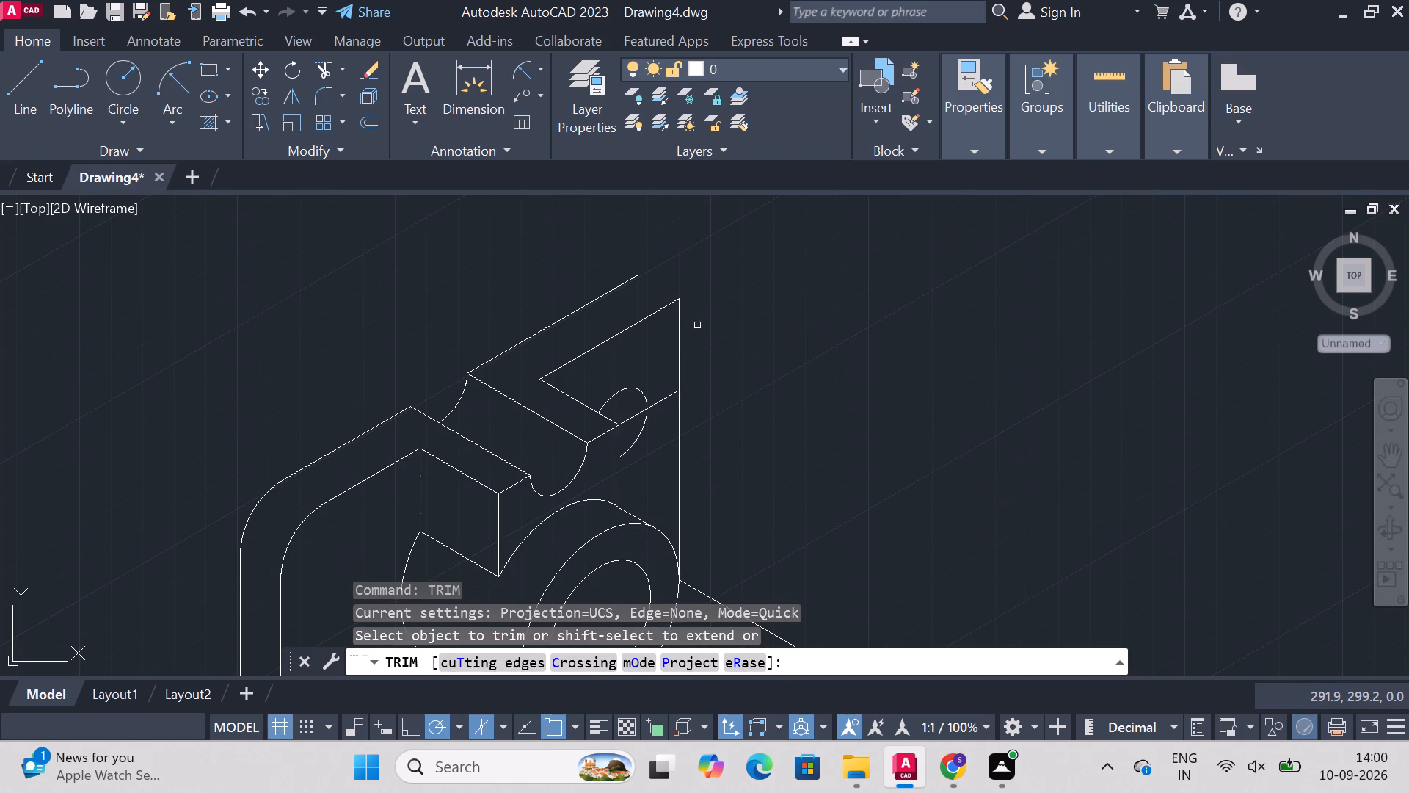
click(682, 350)
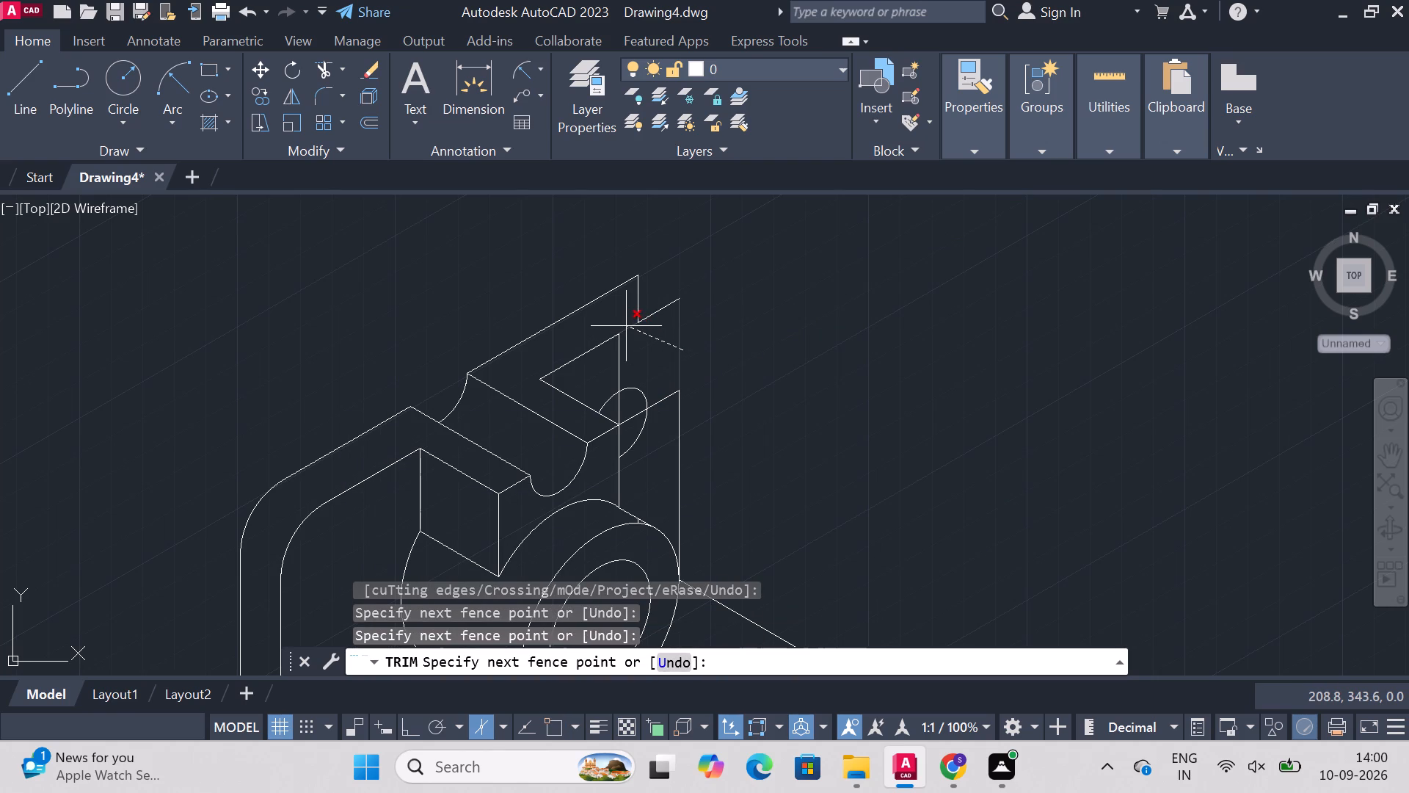
click(627, 327)
click(653, 316)
key(Escape)
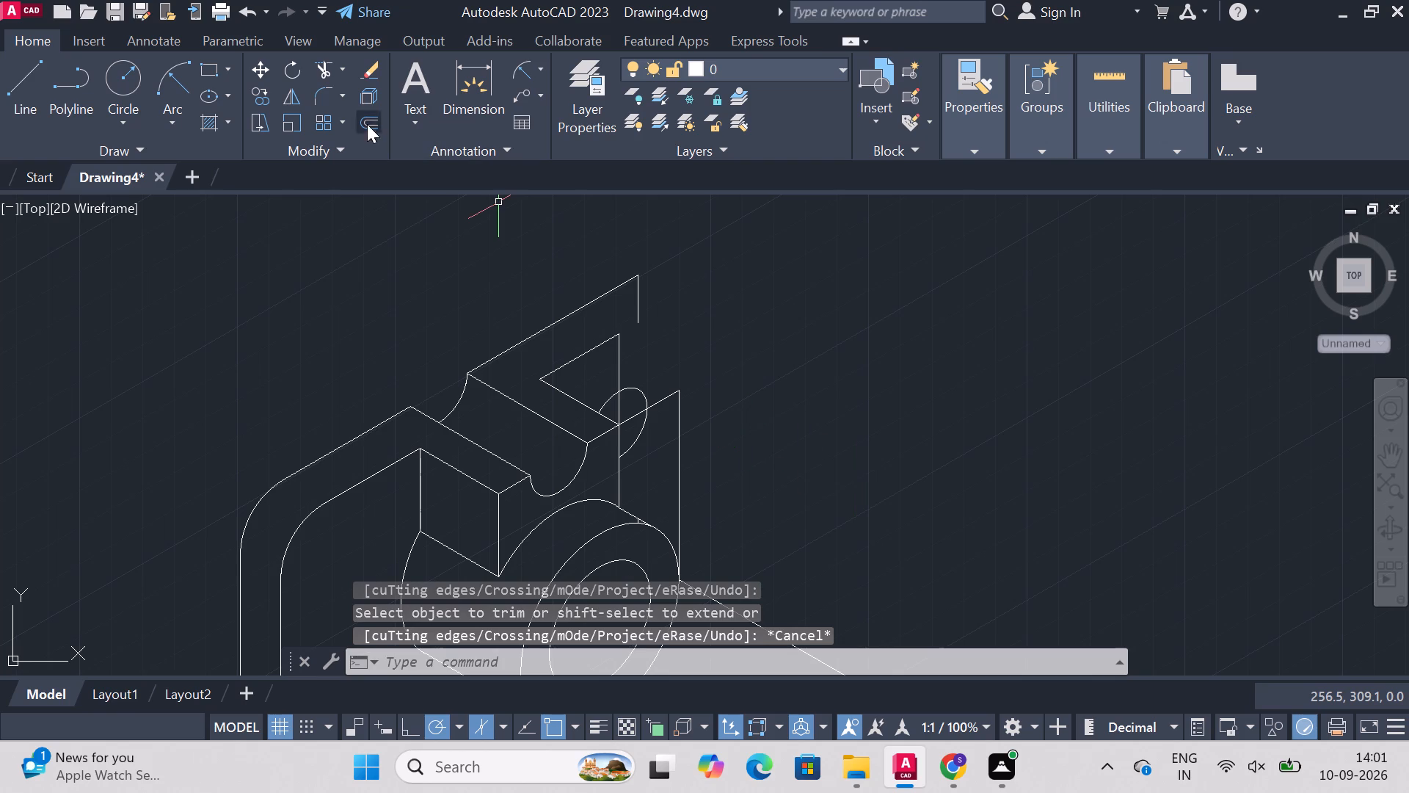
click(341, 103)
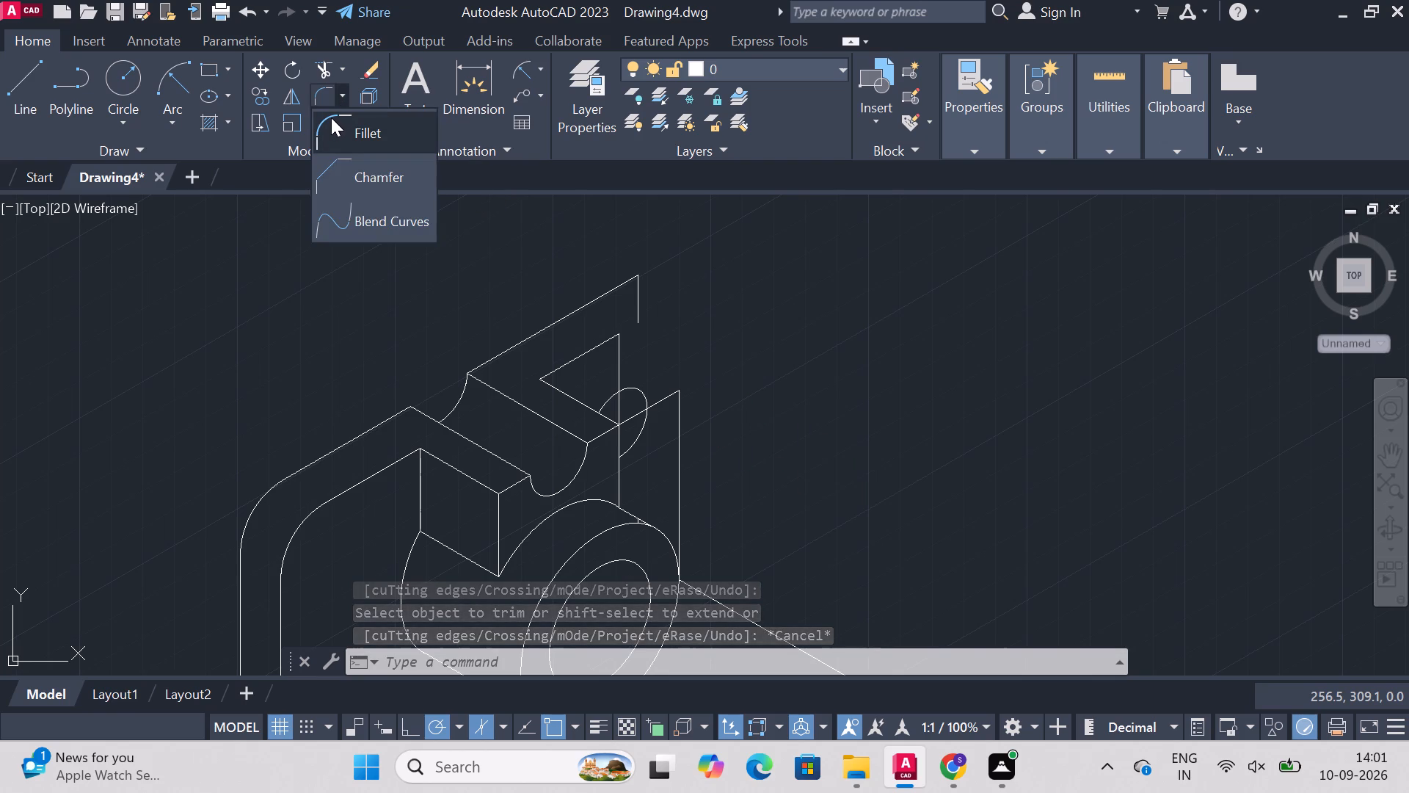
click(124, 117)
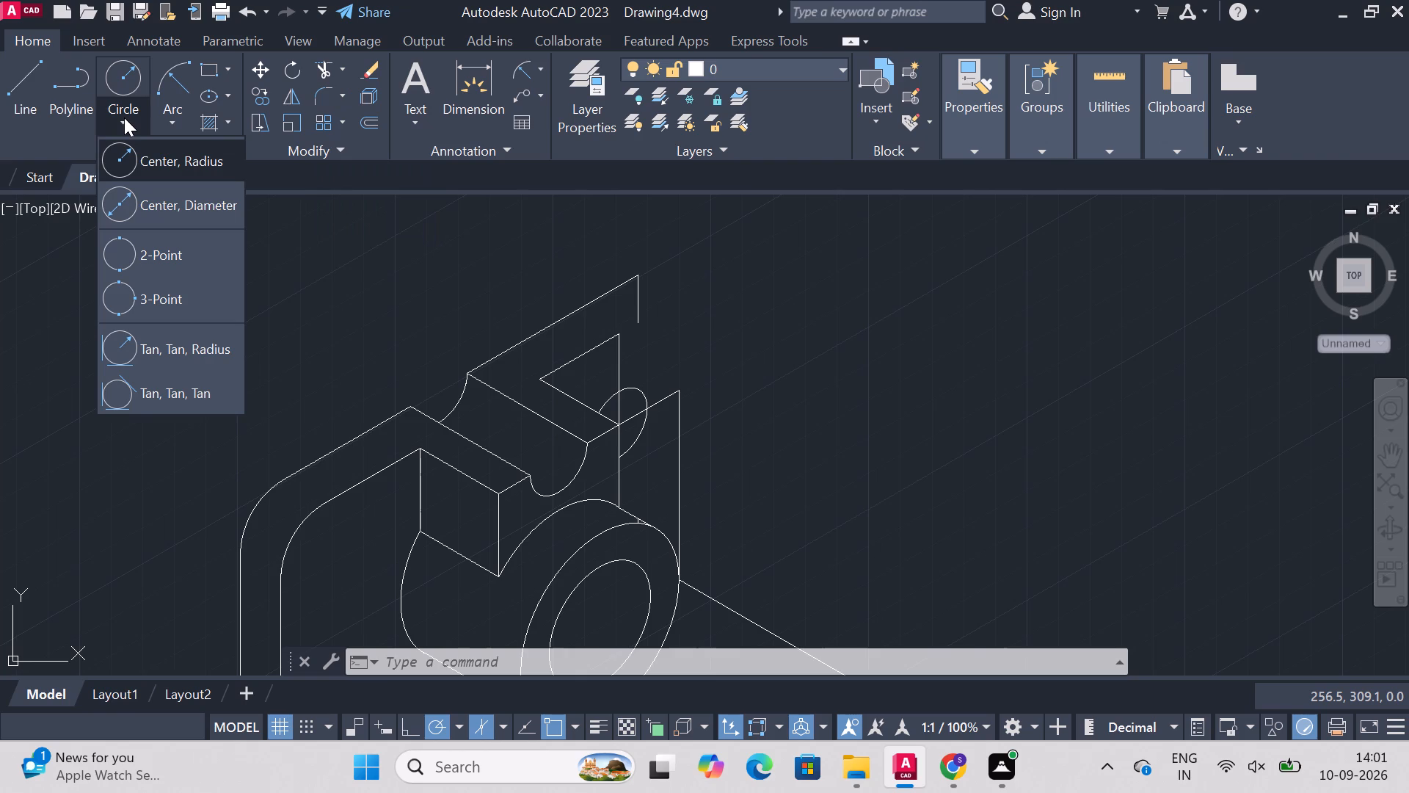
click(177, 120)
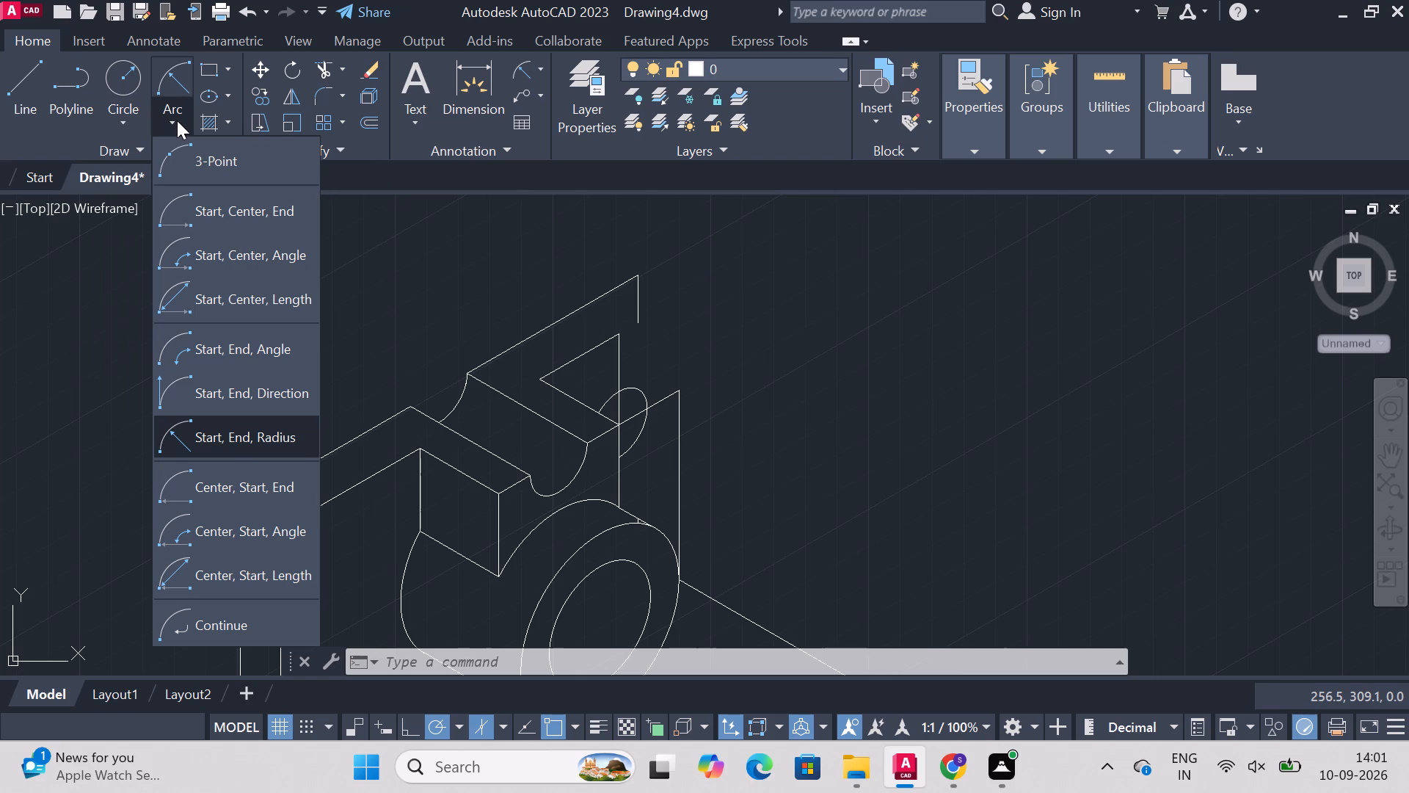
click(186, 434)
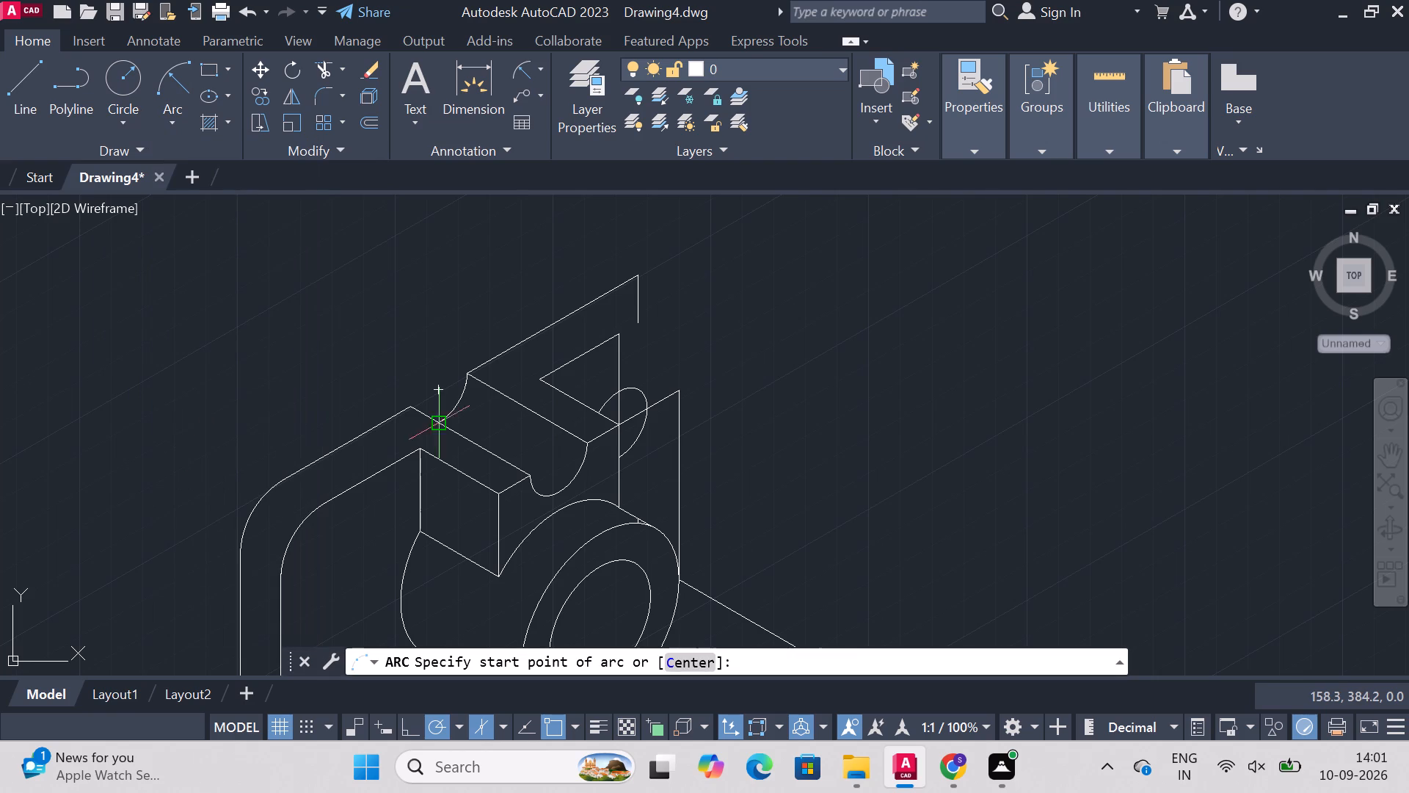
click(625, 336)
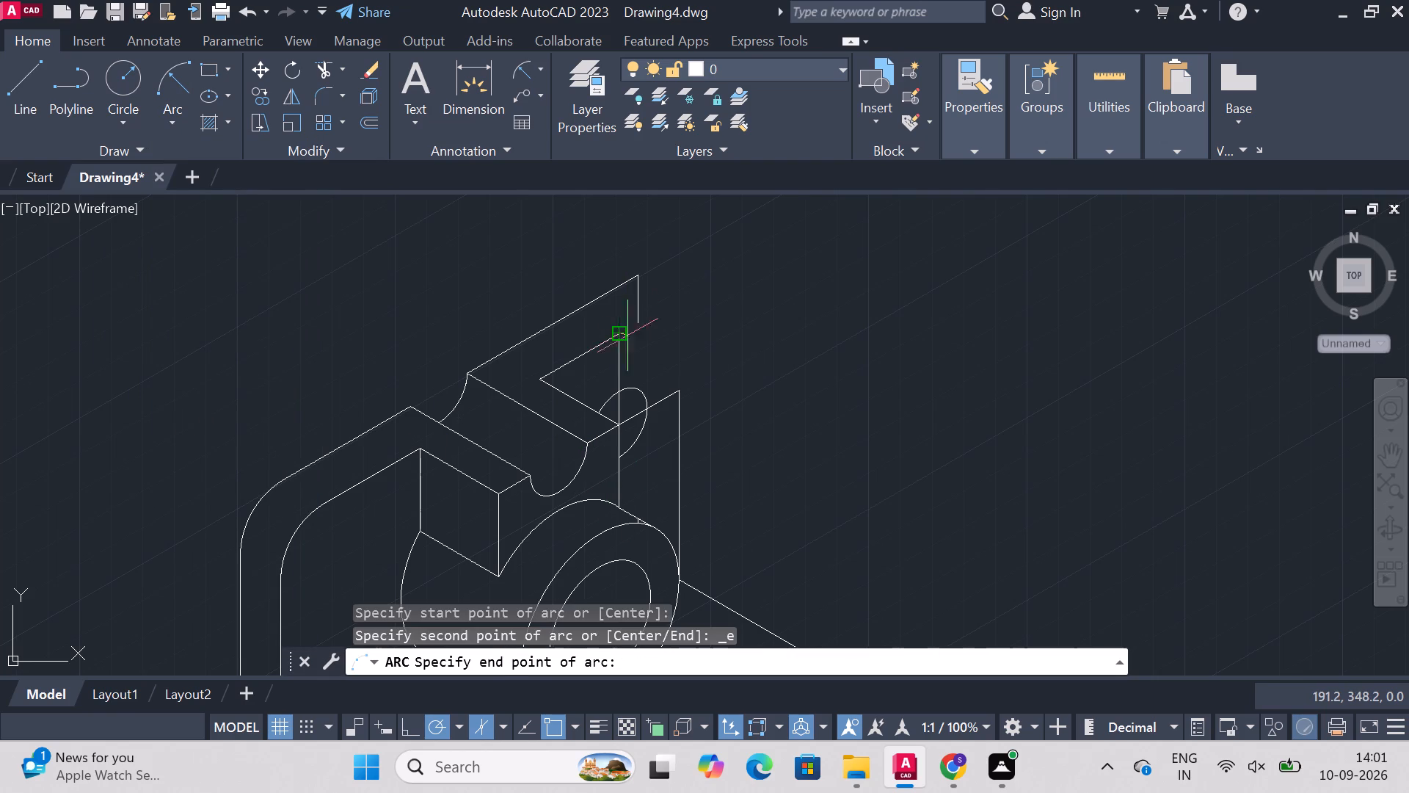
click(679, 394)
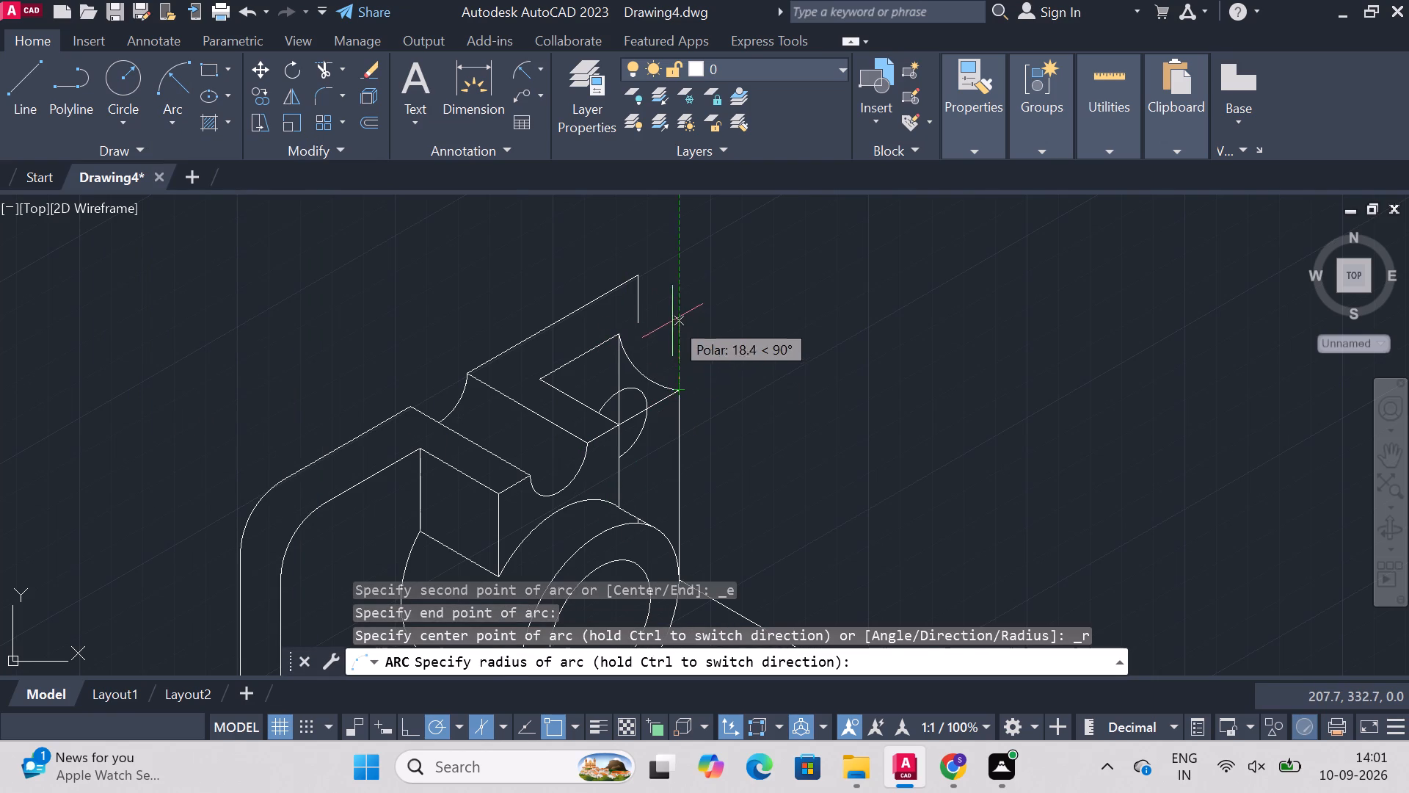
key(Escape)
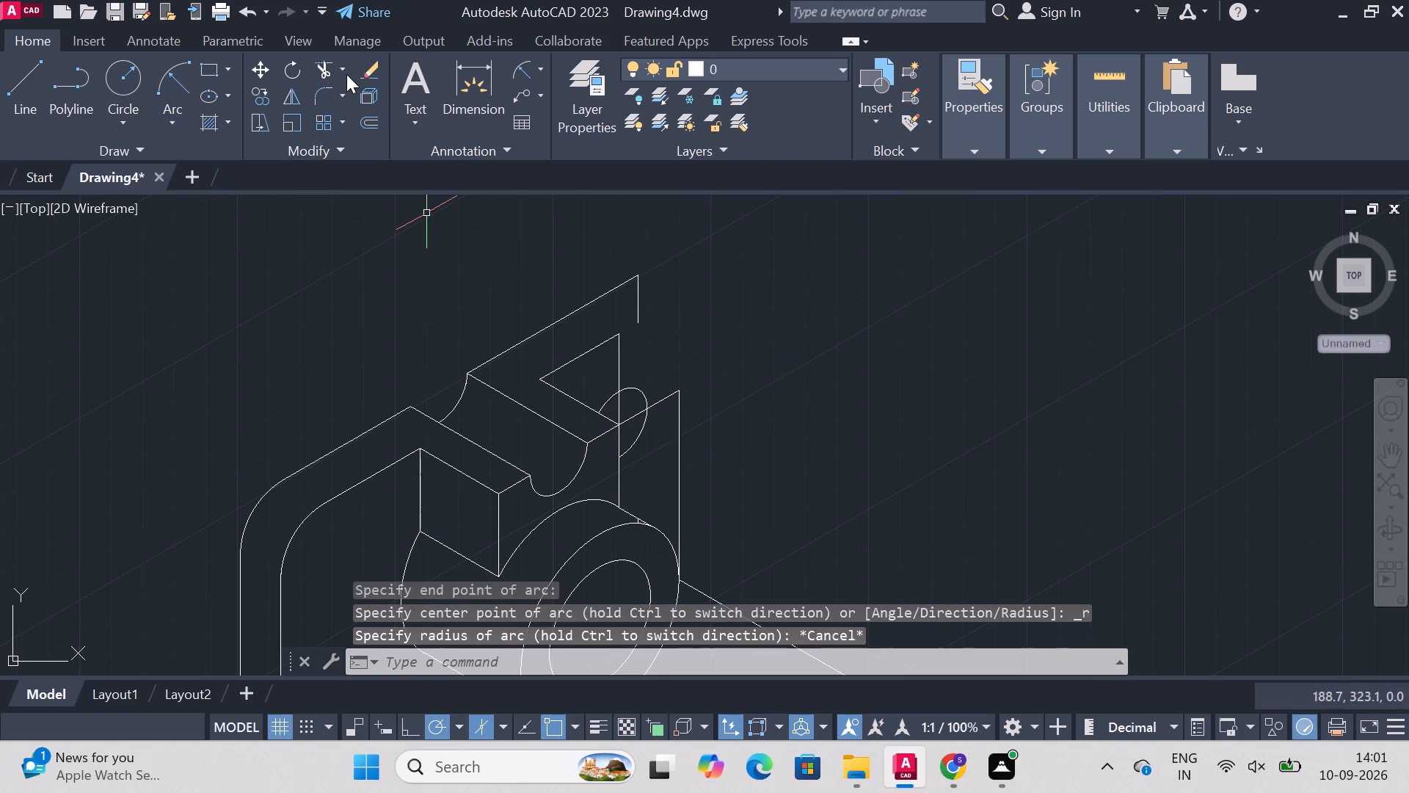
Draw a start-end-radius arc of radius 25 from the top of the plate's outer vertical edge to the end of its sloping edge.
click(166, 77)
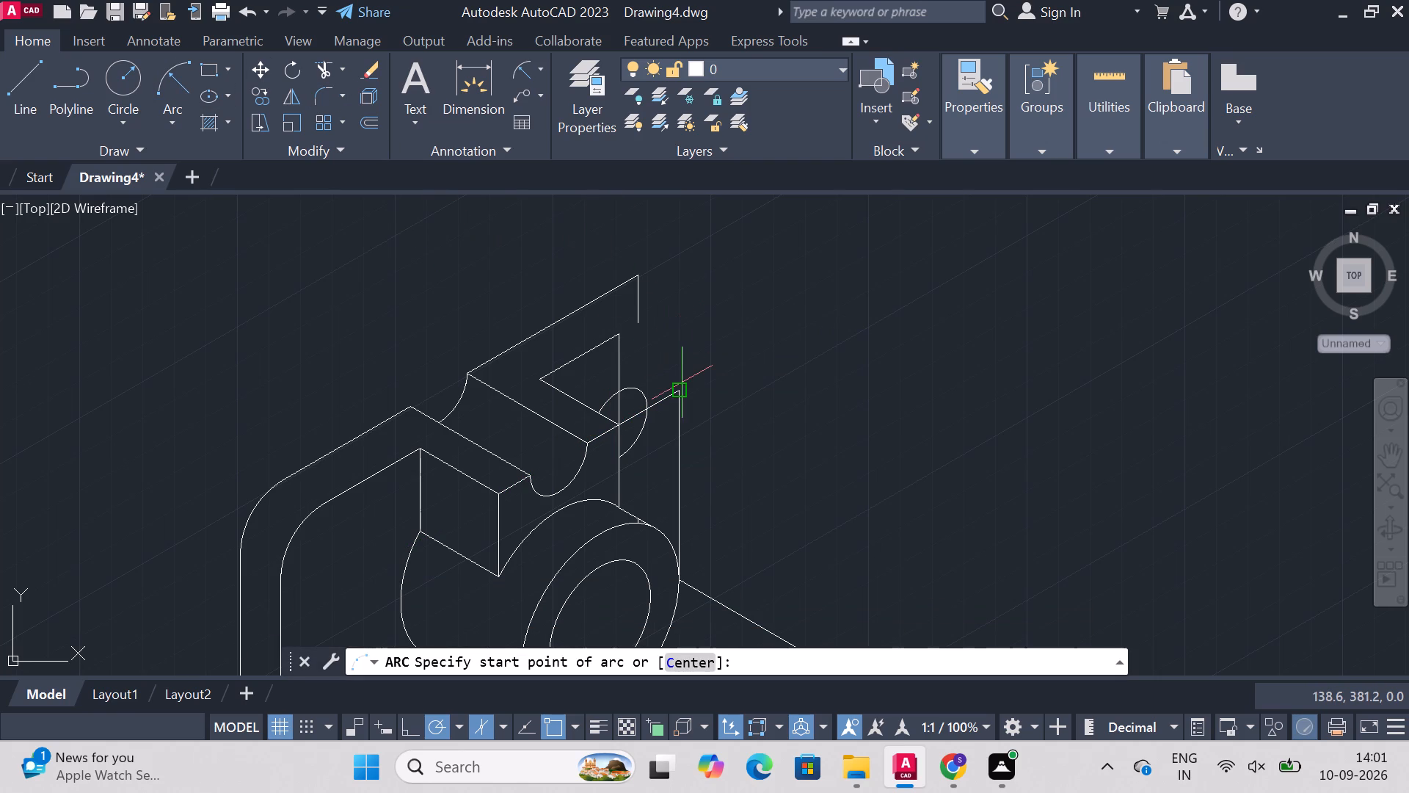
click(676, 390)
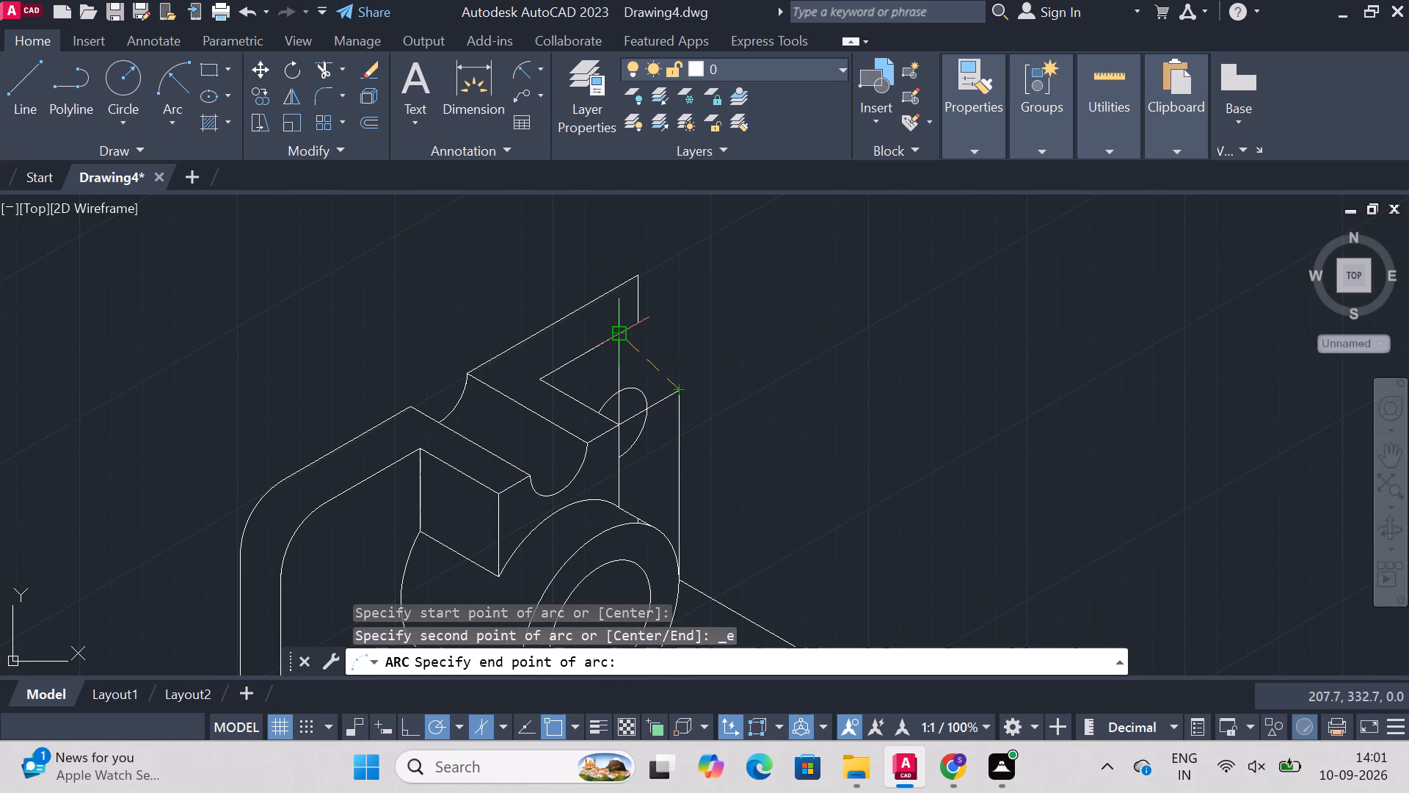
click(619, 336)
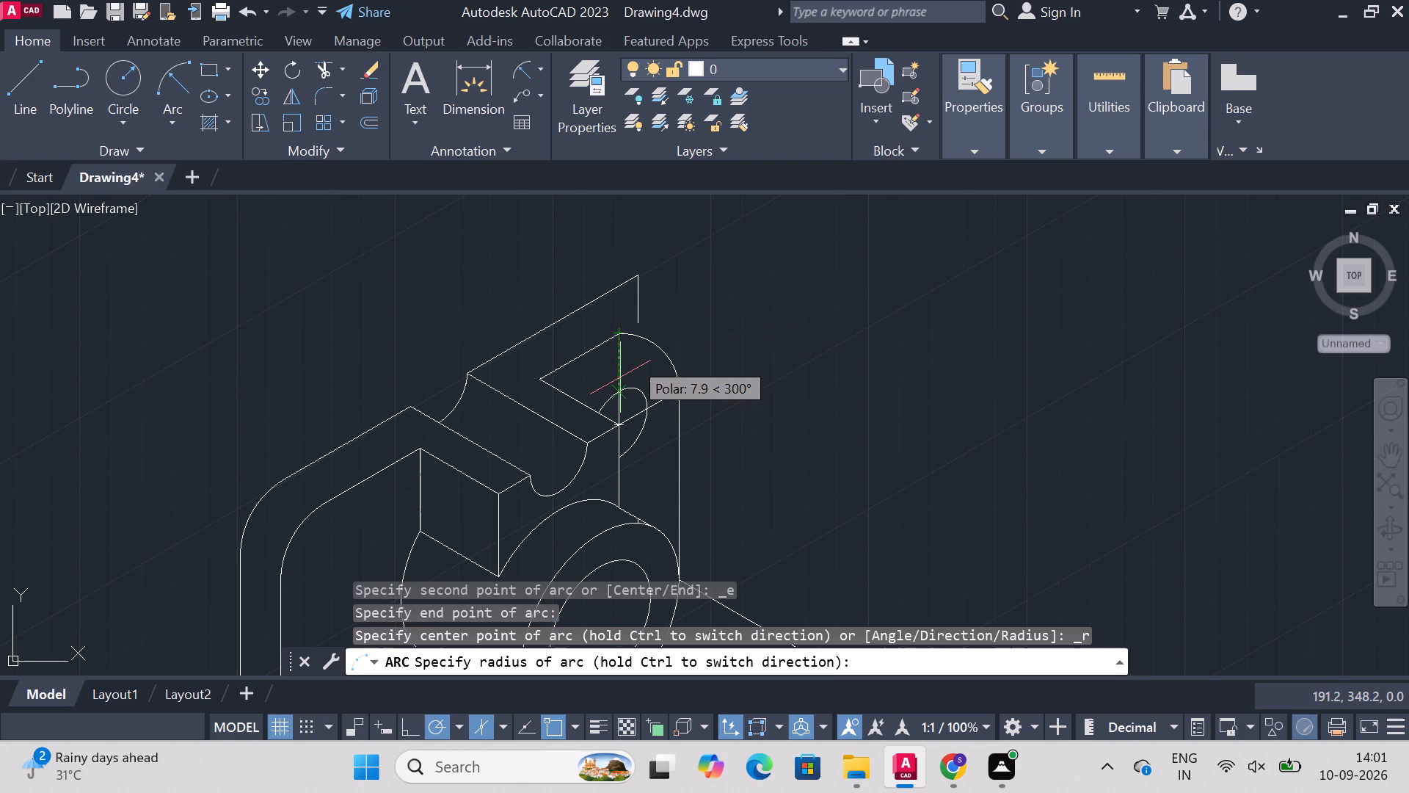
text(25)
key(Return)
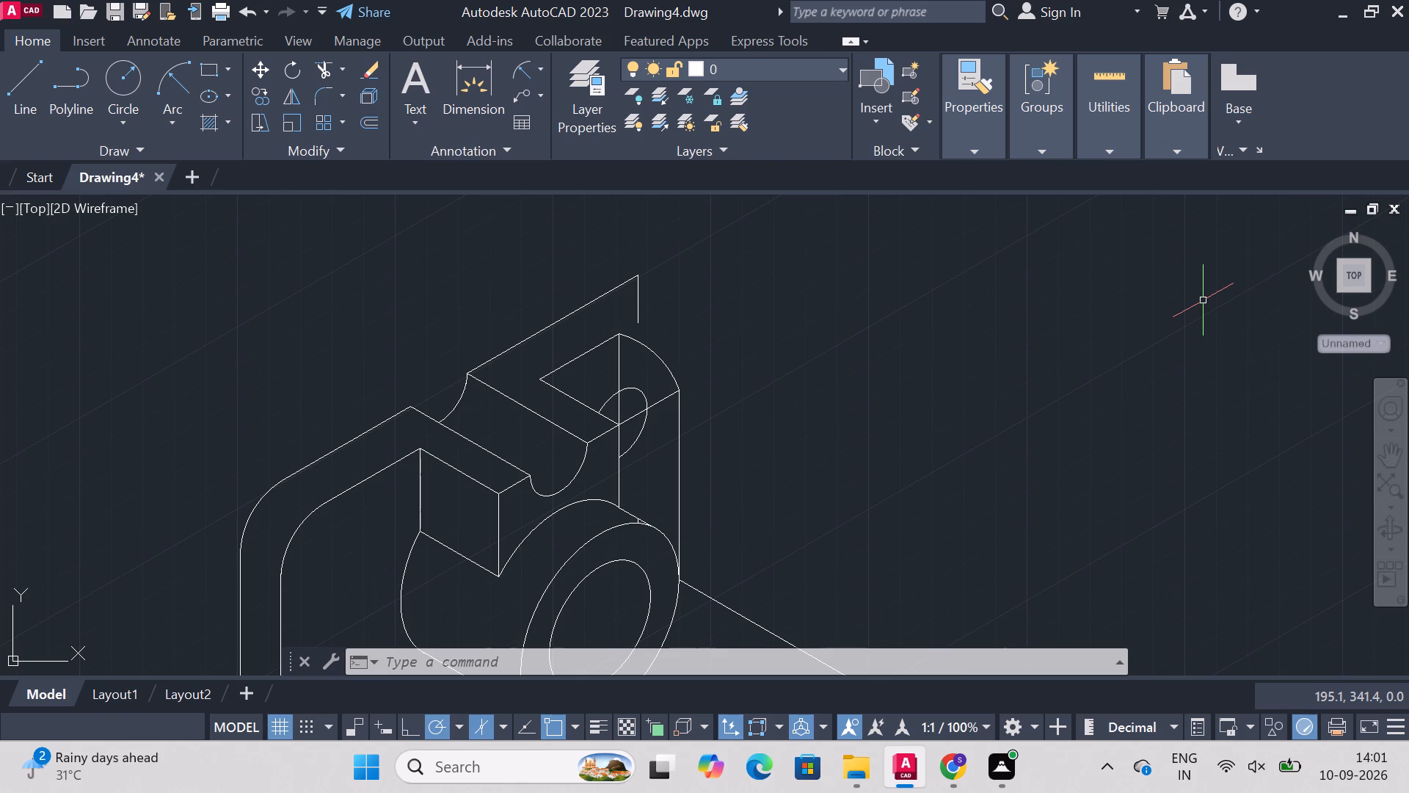
Trim away the vertical line above the grooved block's corner, the radius-25 arc, and the short vertical line at the upper sloping edge's end.
text(trim)
key(Return)
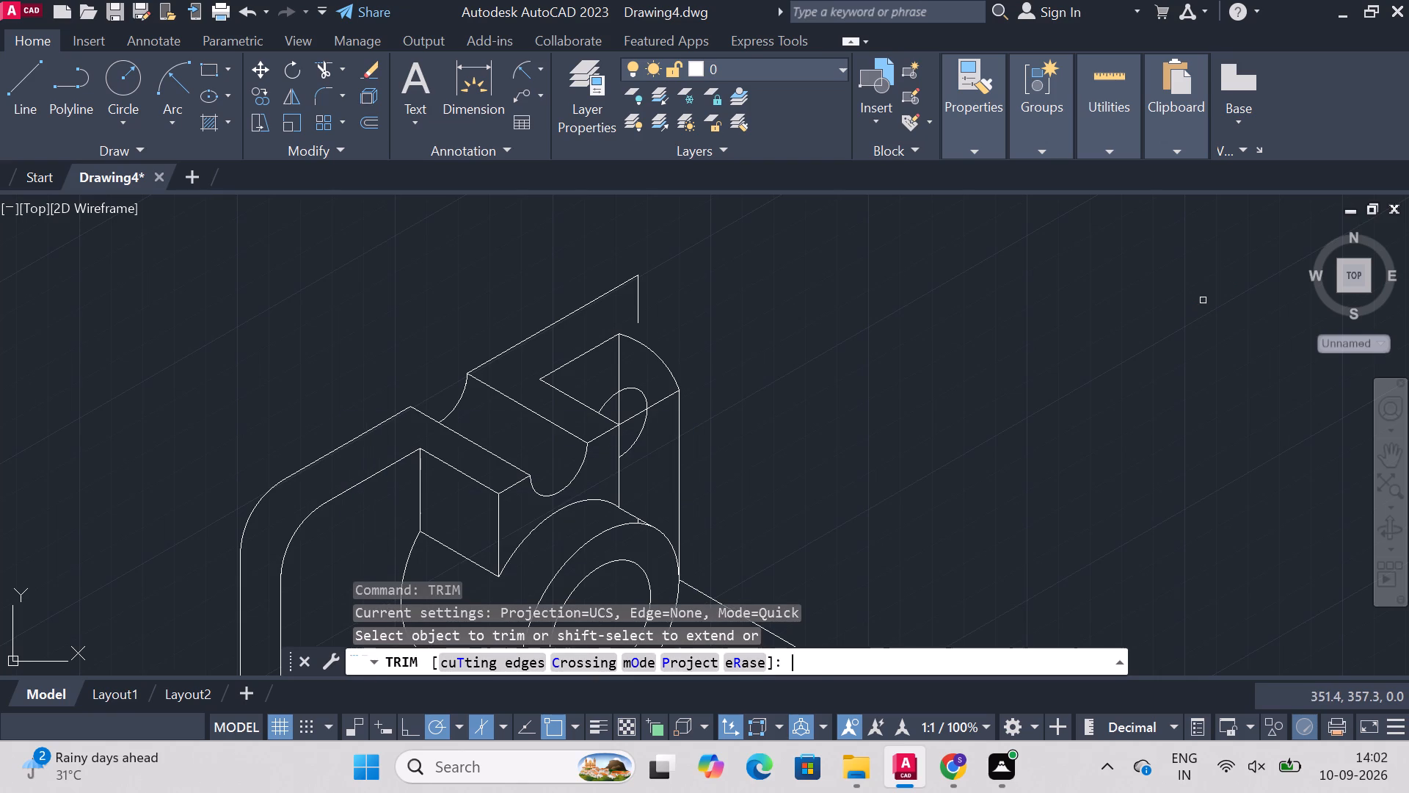
click(619, 359)
click(619, 419)
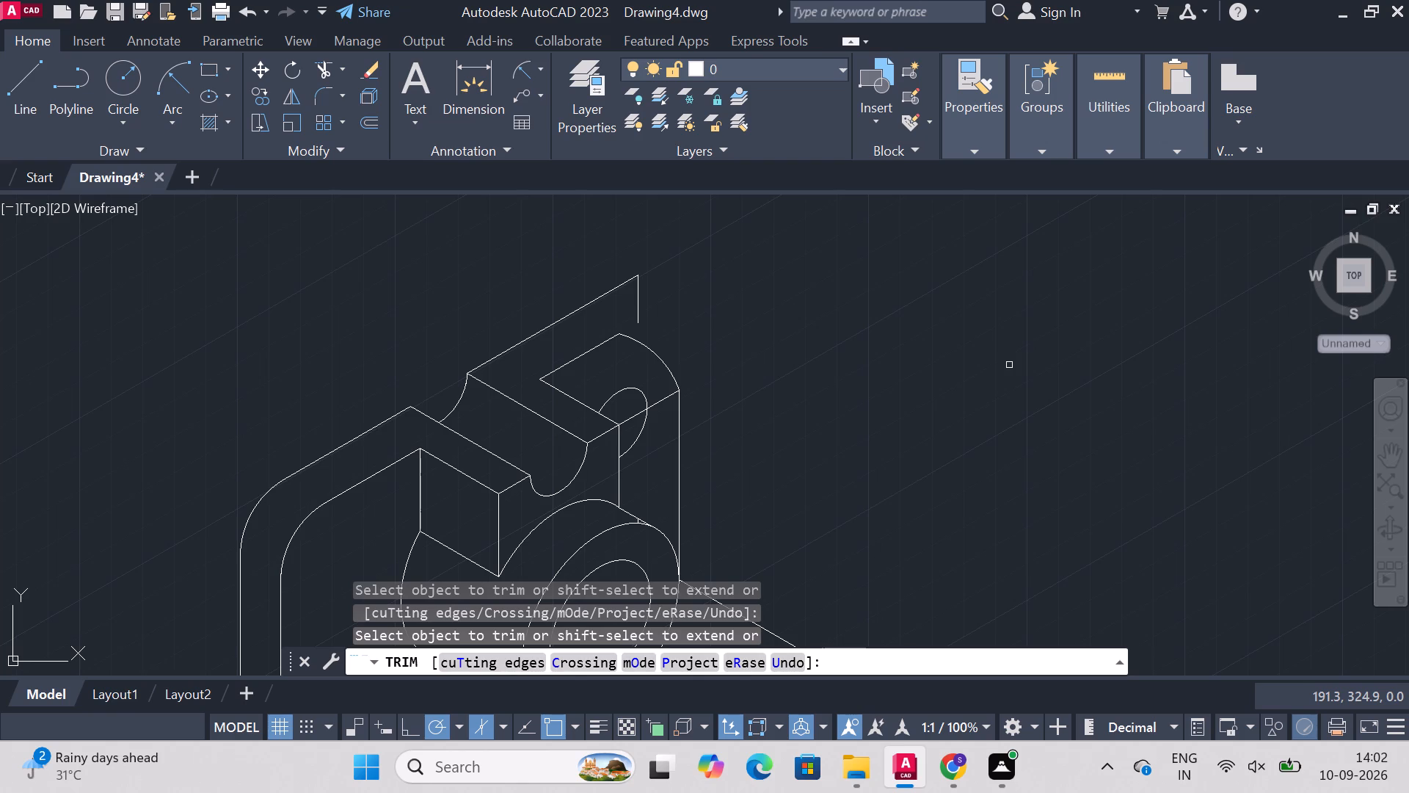
click(656, 354)
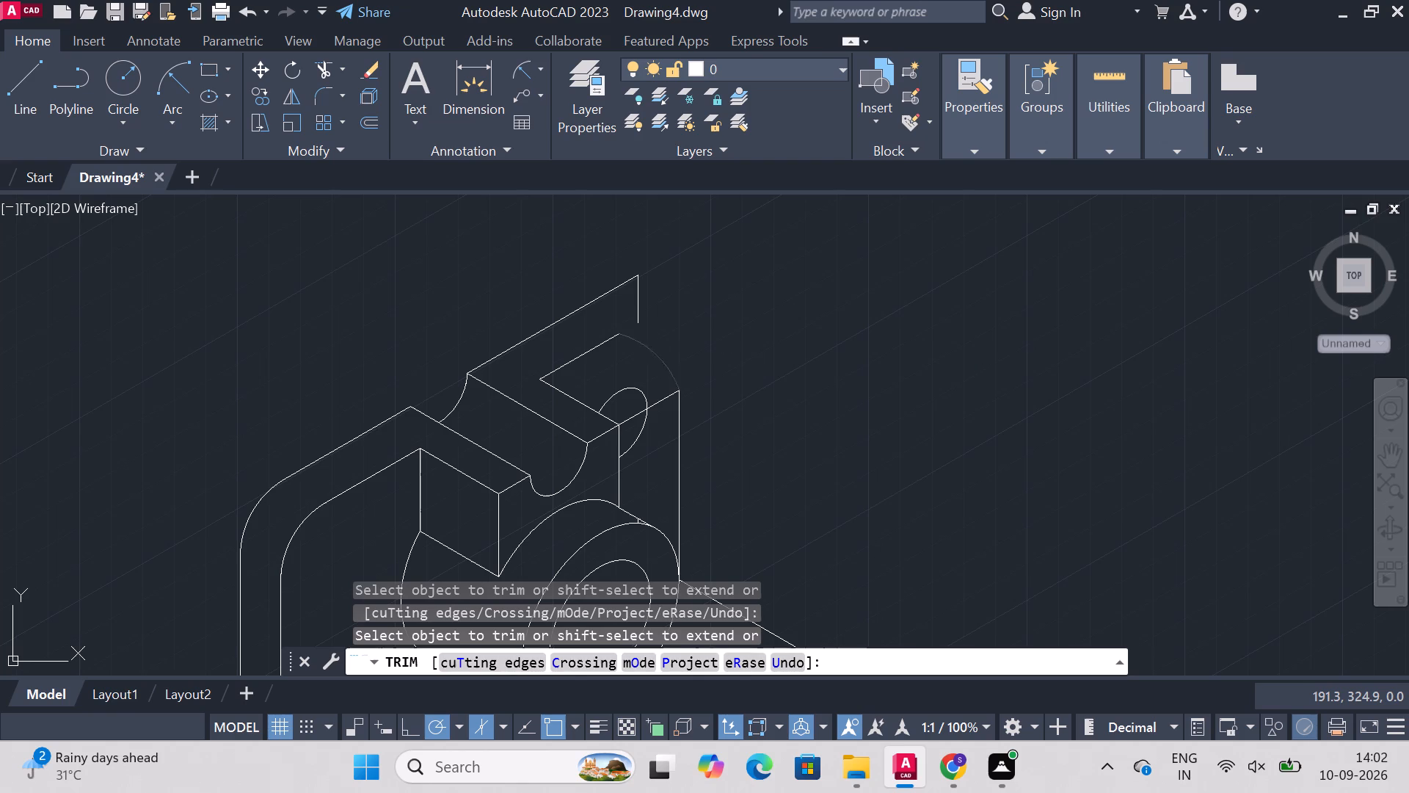
click(640, 306)
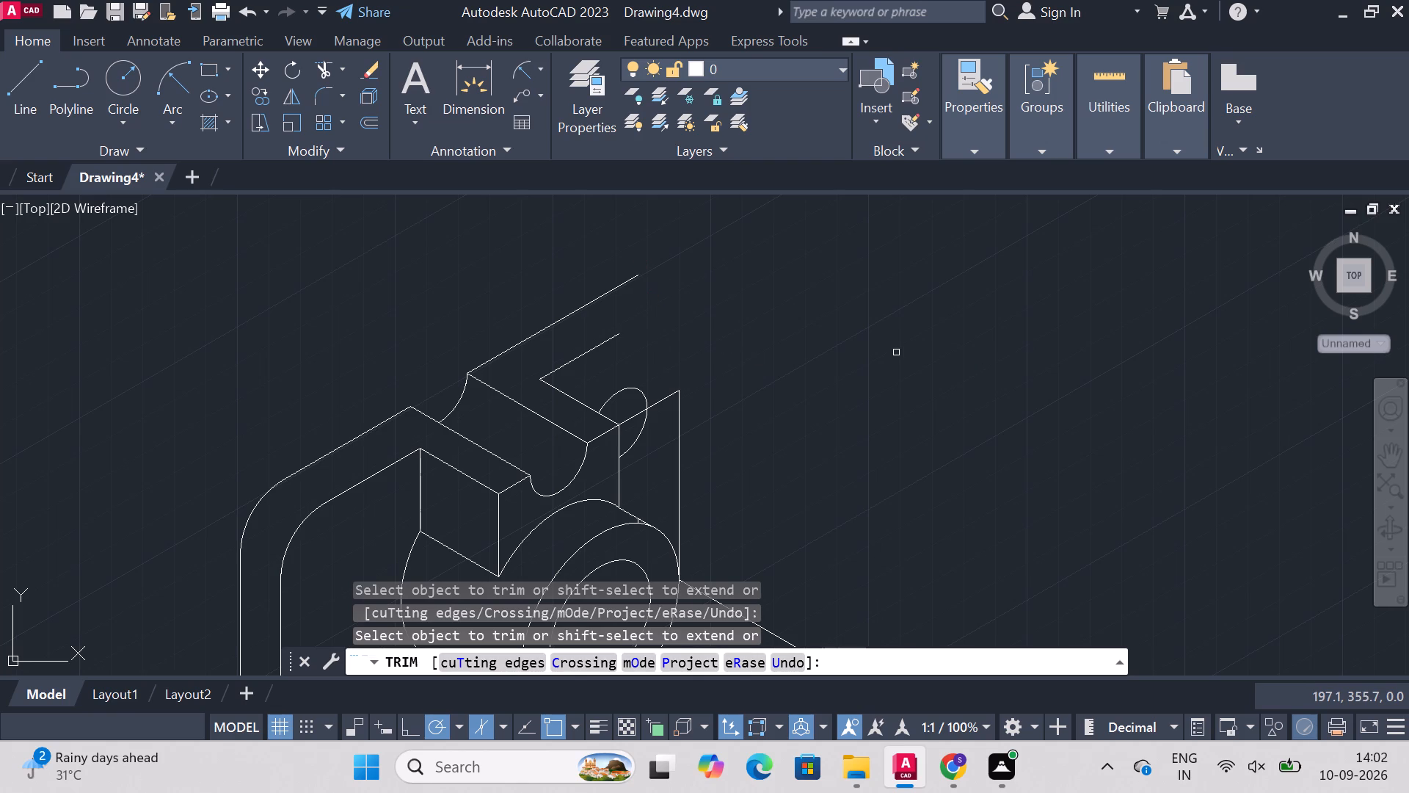
key(Escape)
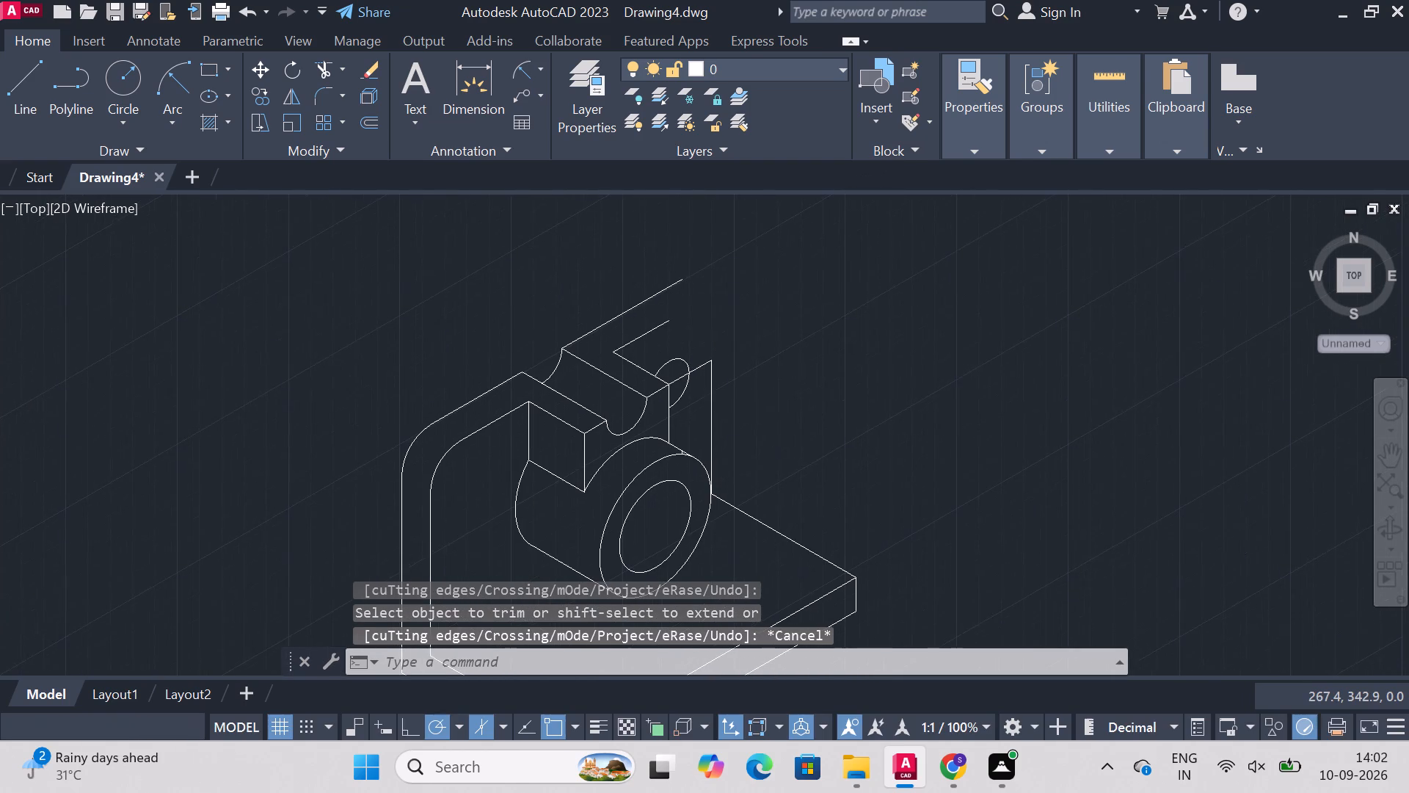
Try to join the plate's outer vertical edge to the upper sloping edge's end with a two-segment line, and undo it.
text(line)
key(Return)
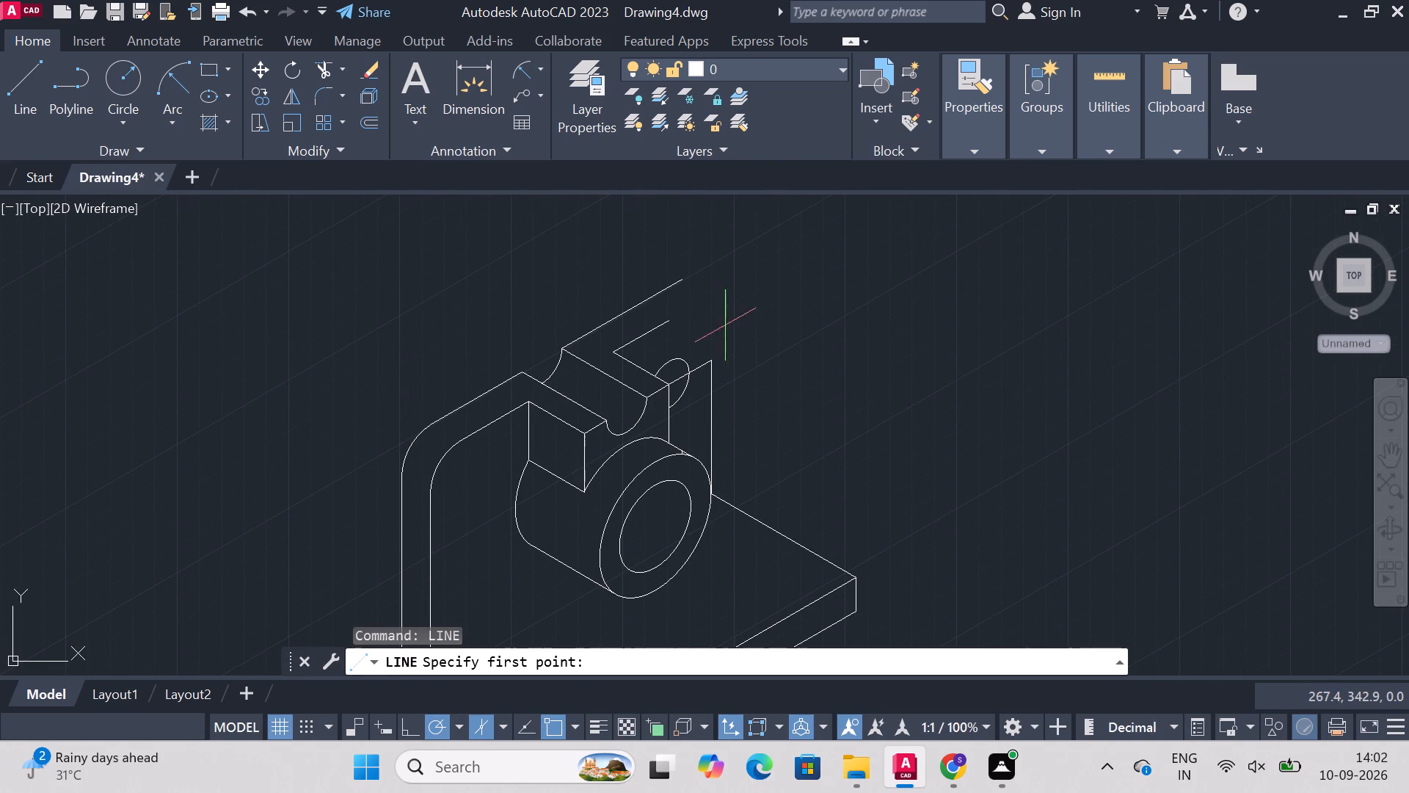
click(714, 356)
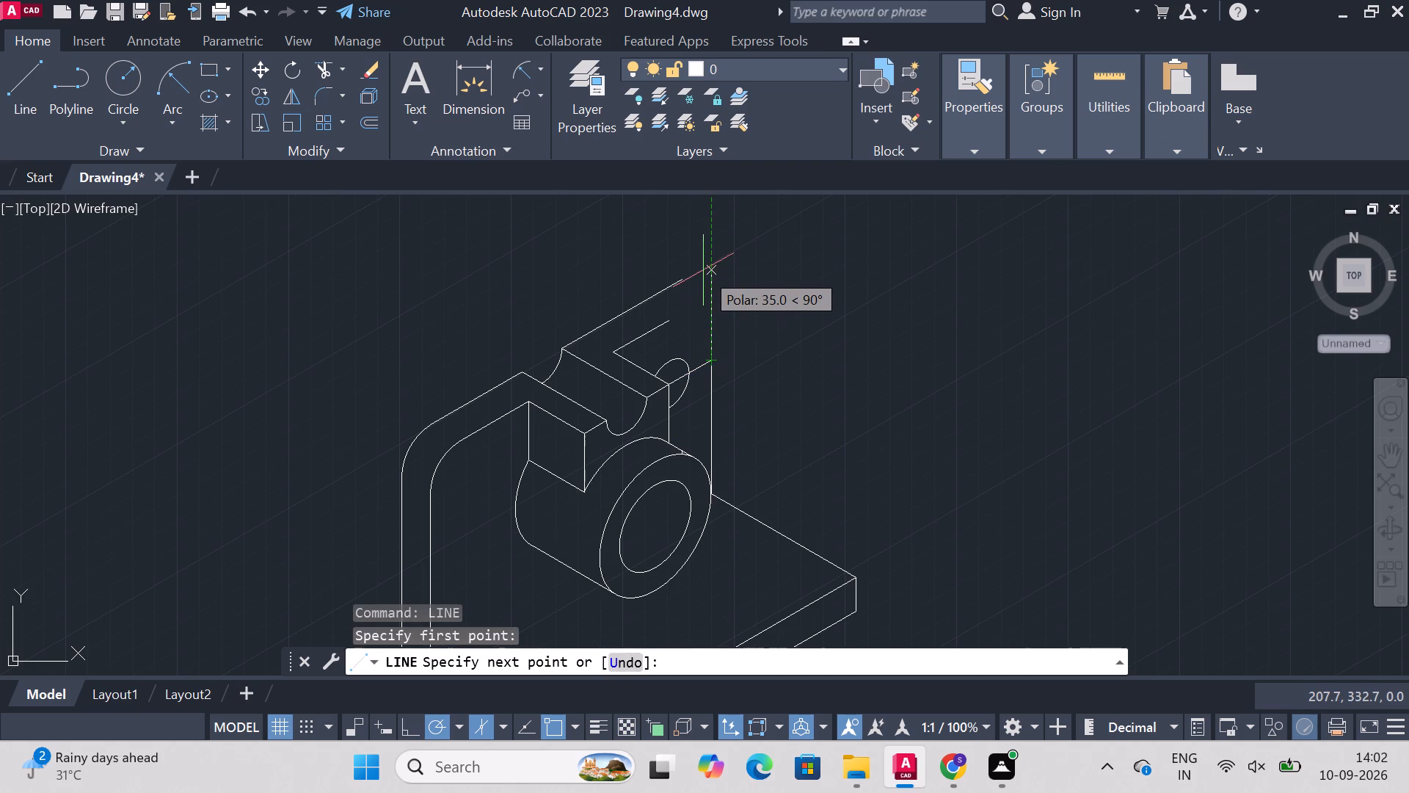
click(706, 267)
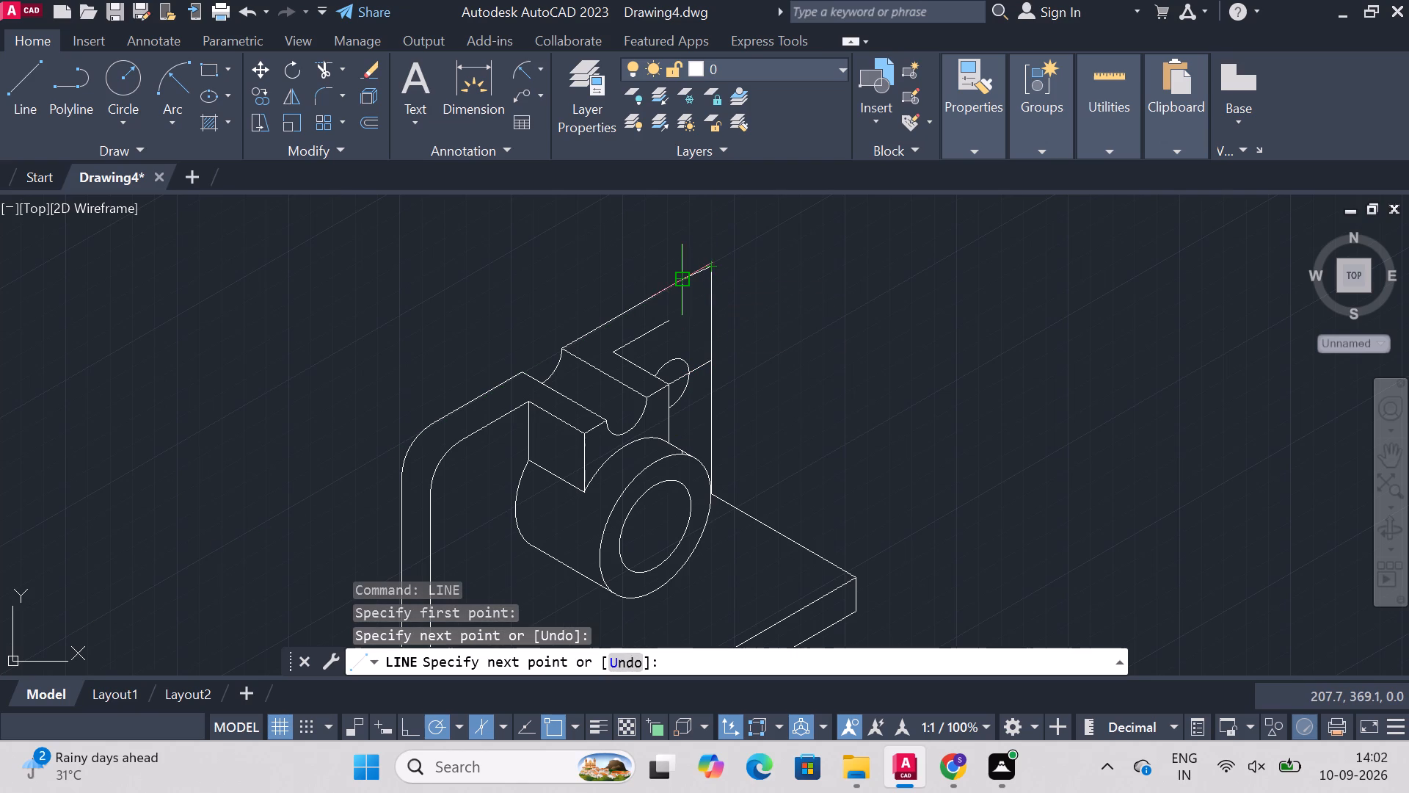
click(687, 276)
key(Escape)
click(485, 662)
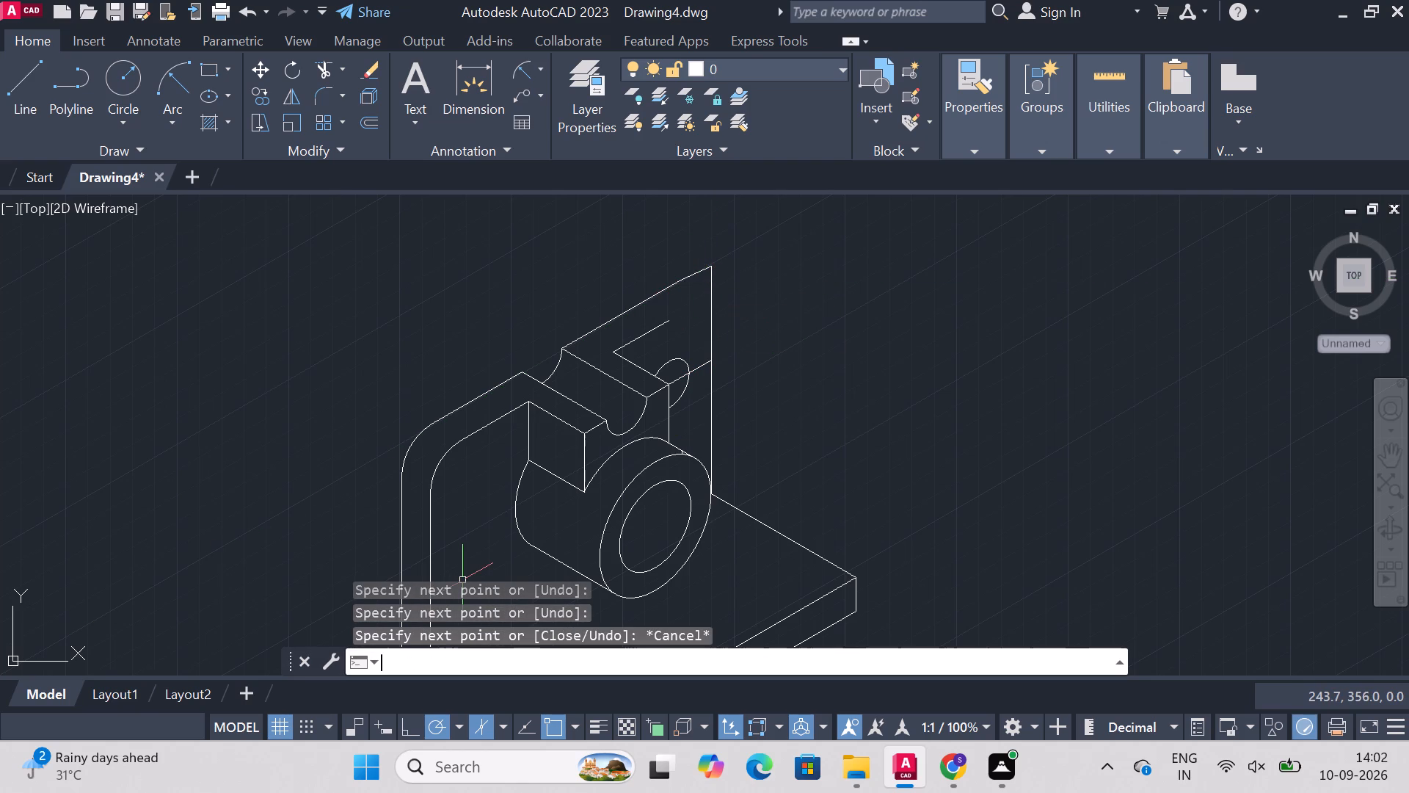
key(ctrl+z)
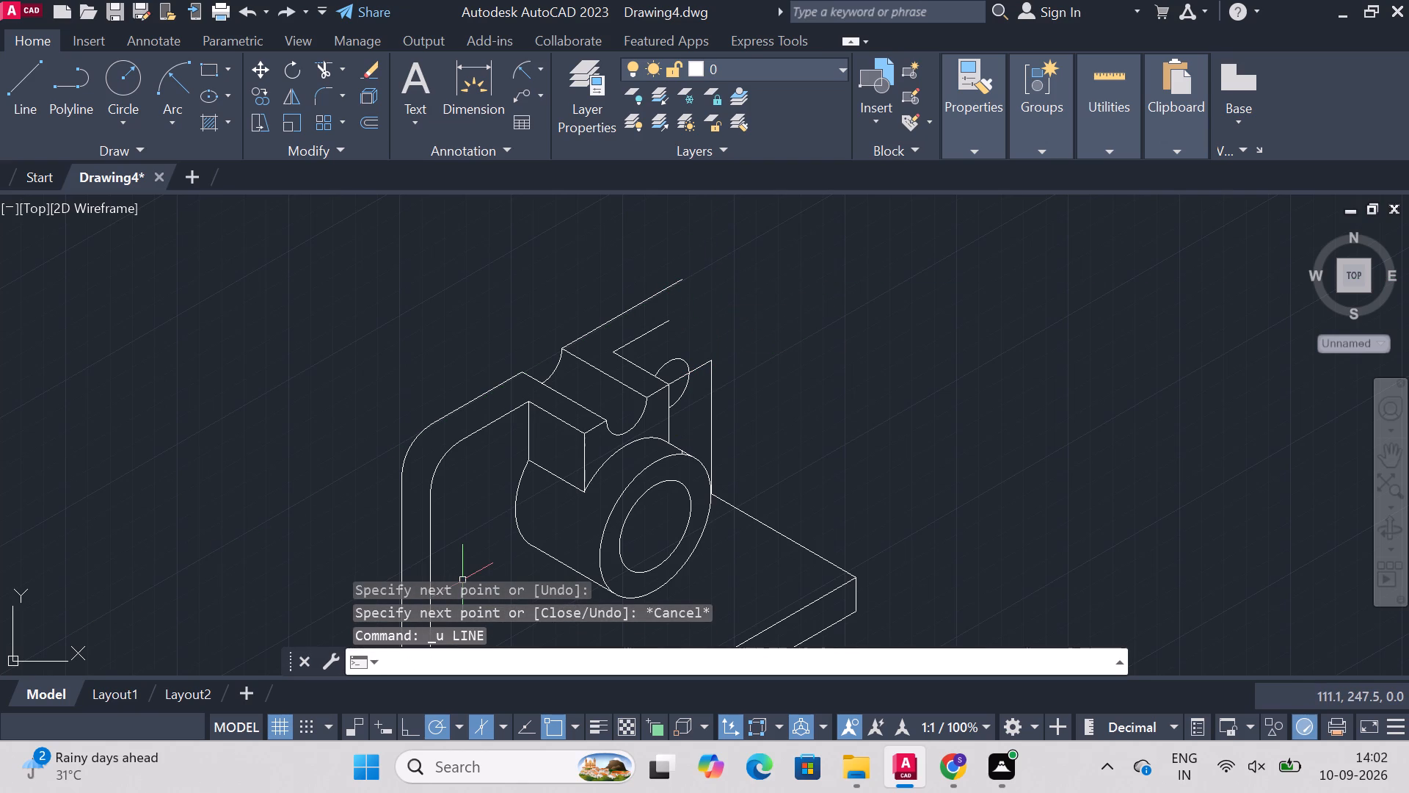
Draw an isometric line extending the plate's upper sloping edge from its end to beyond the outer vertical edge.
text(line)
key(Return)
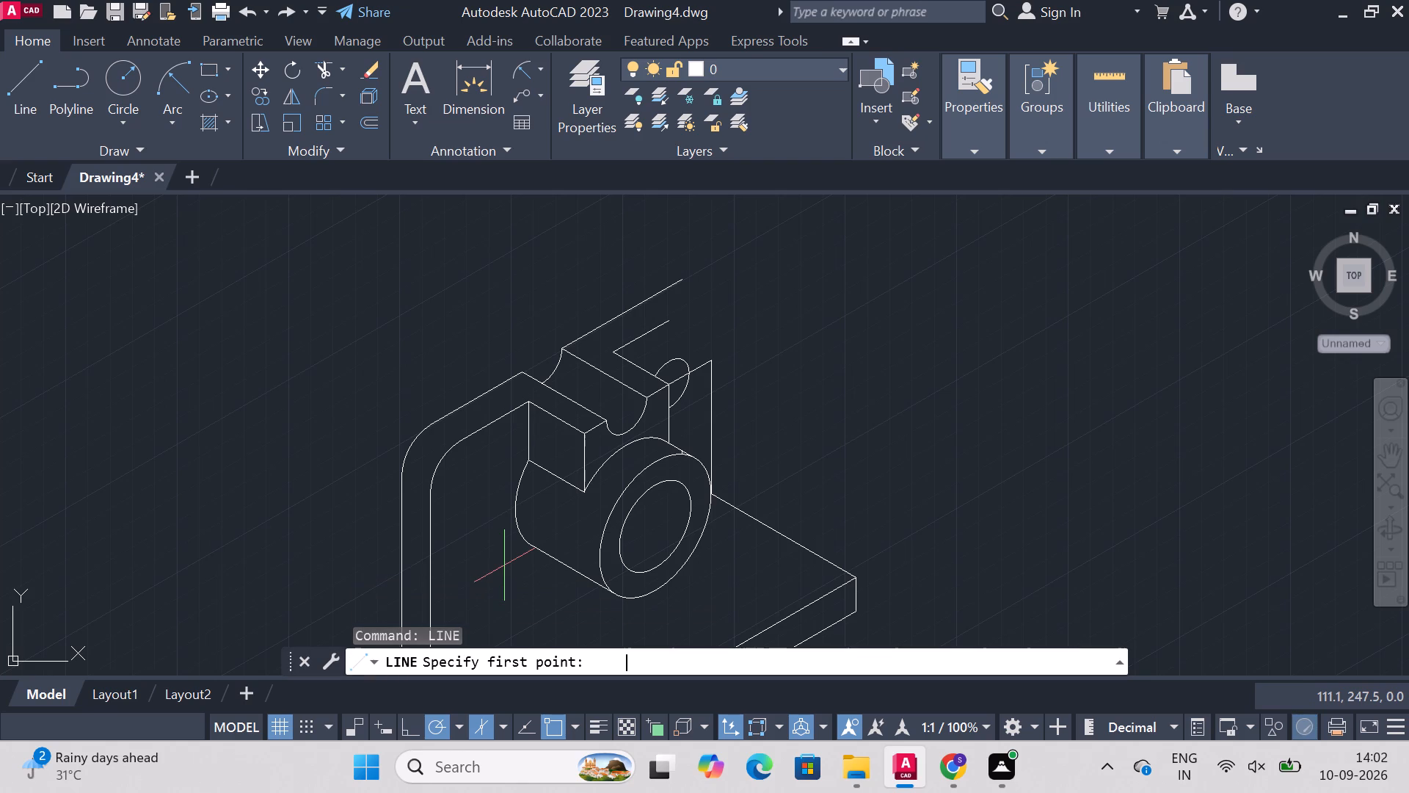
click(681, 281)
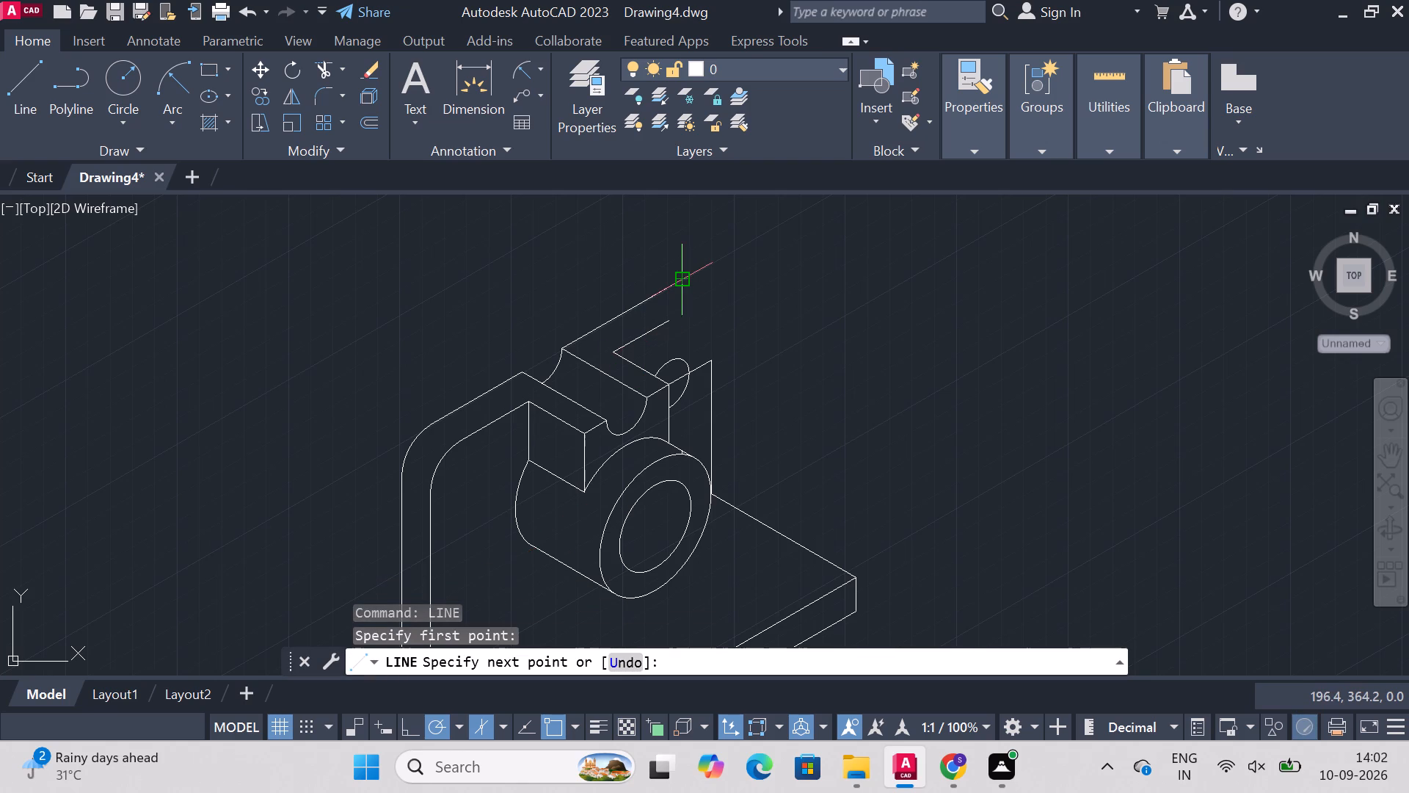
click(768, 239)
key(Escape)
Draw a vertical line from the top of the plate's outer vertical edge up to the extended sloping edge.
text(line)
key(Return)
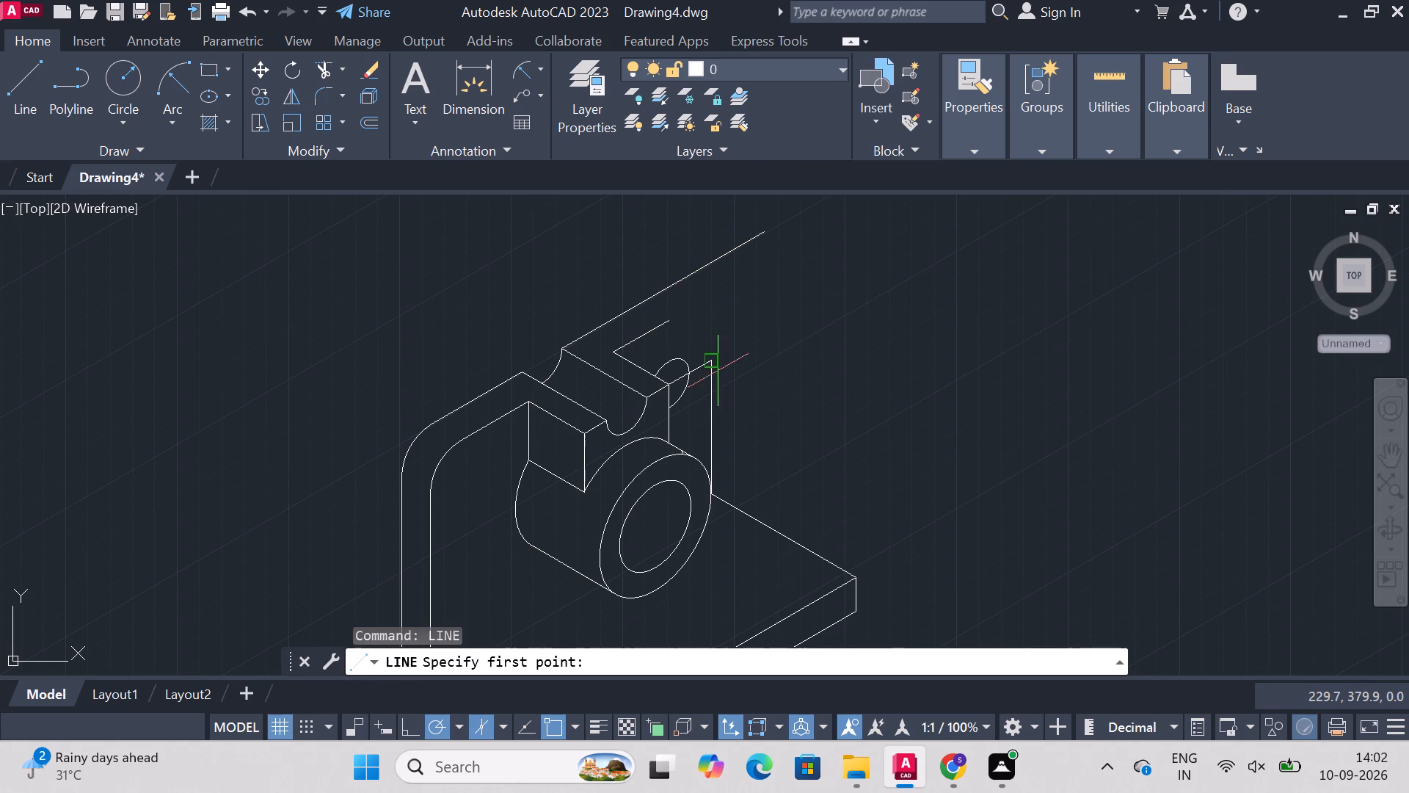
click(708, 365)
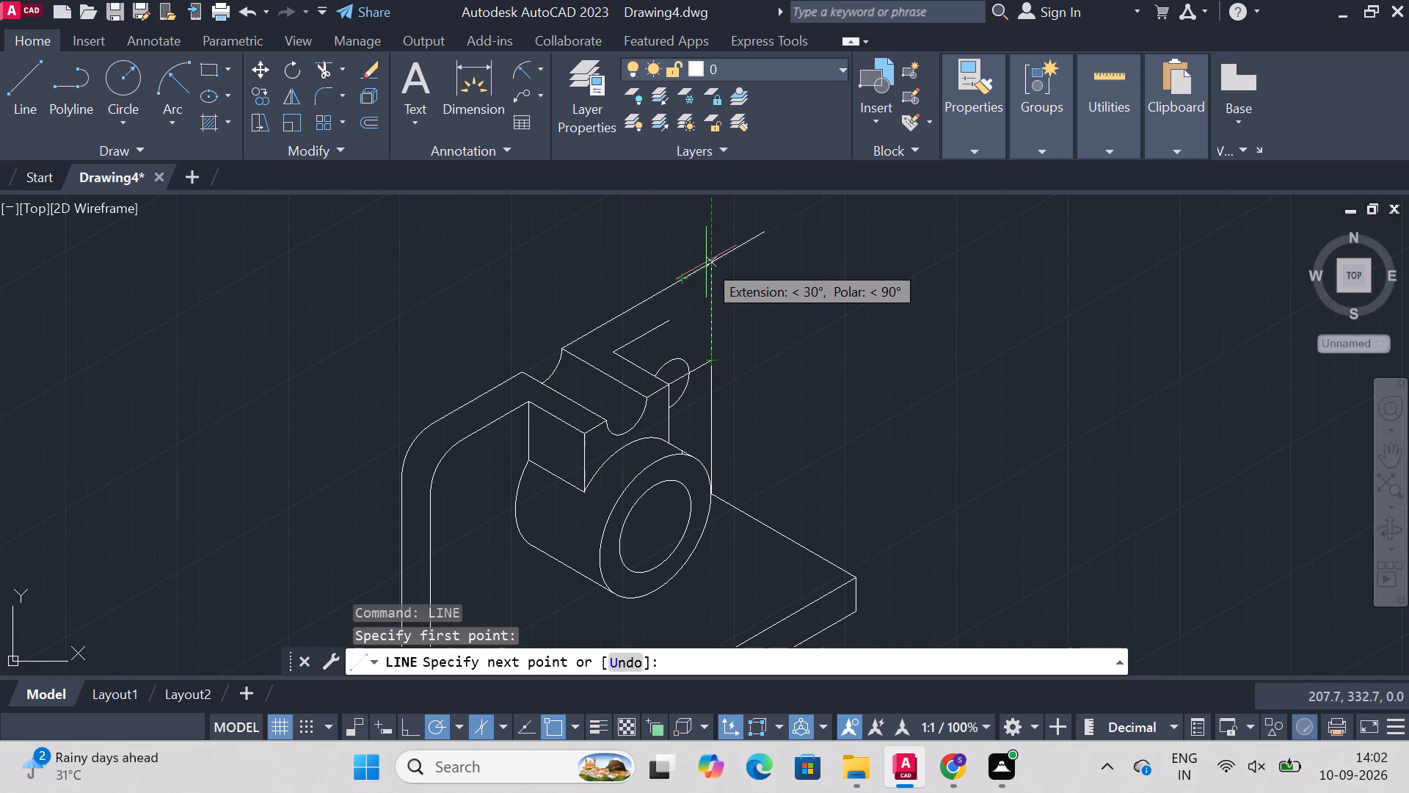
click(711, 263)
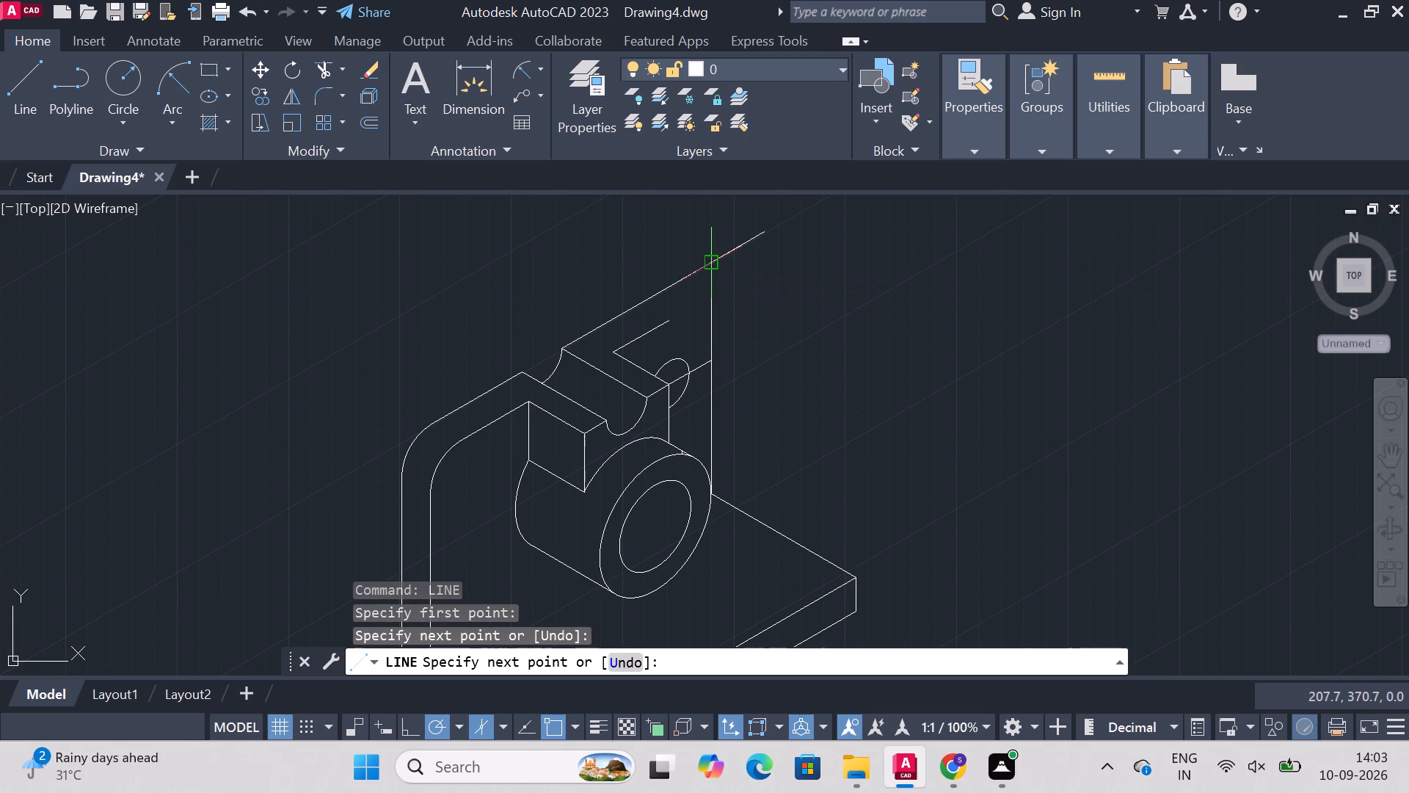
key(Escape)
Trim off the part of the extended sloping edge beyond the new vertical line.
text(trim)
key(Return)
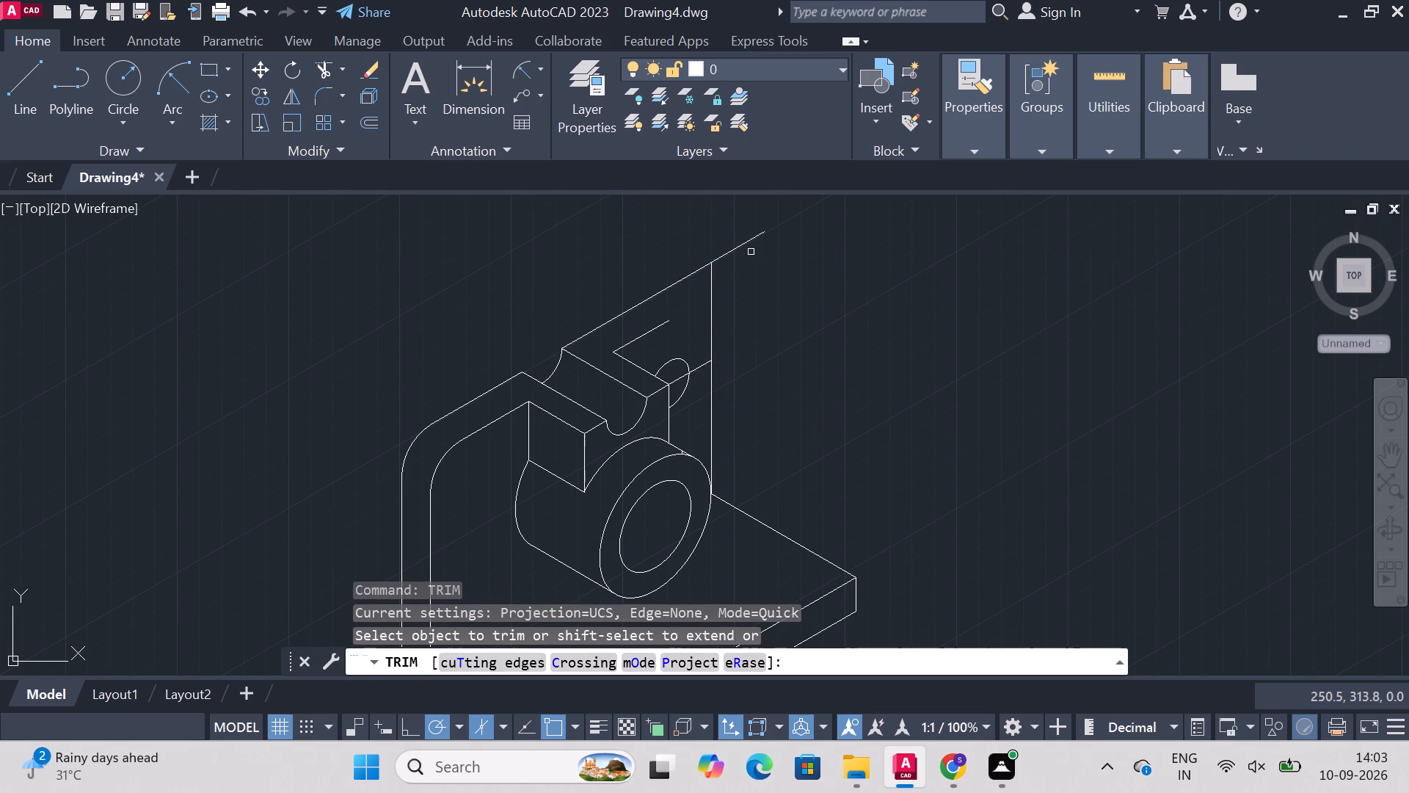
click(743, 246)
key(Escape)
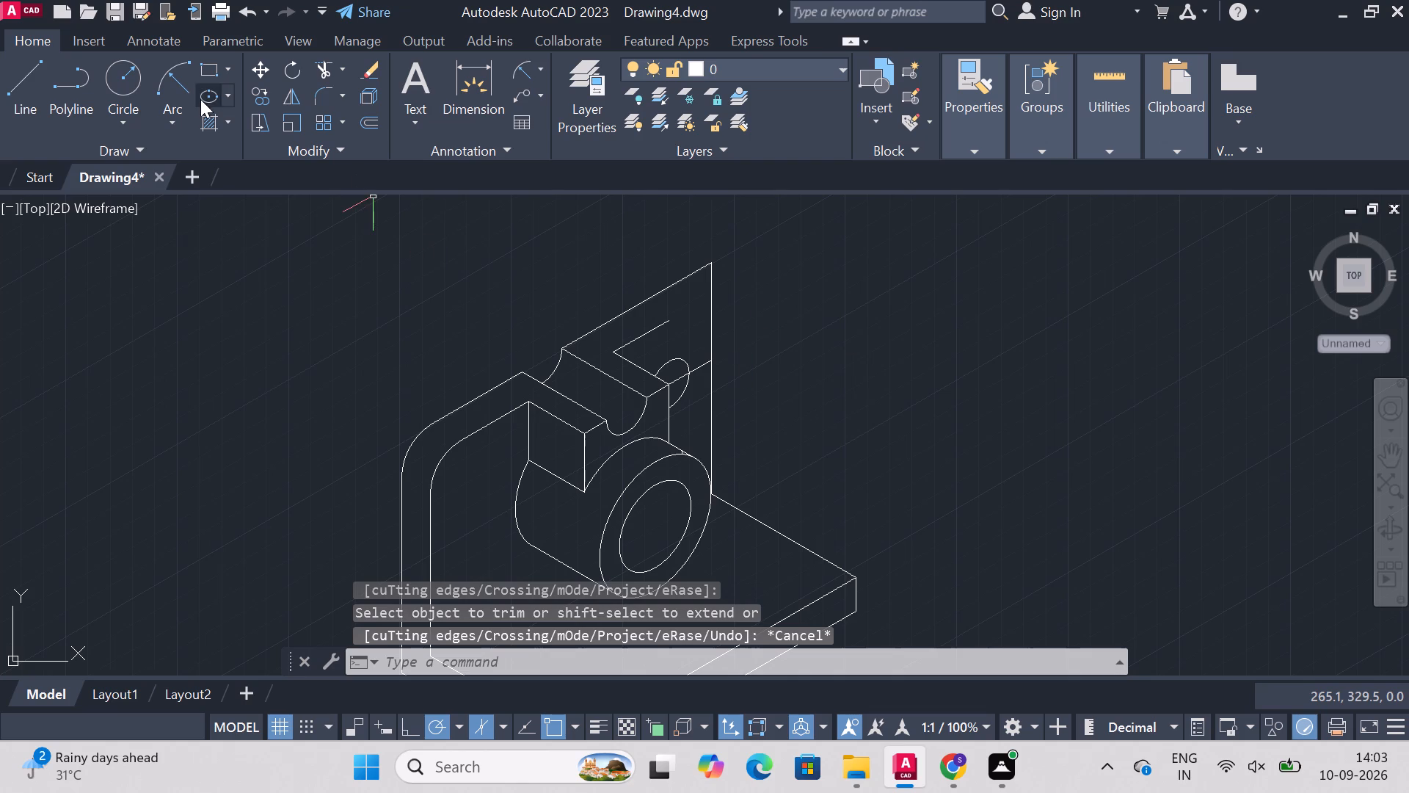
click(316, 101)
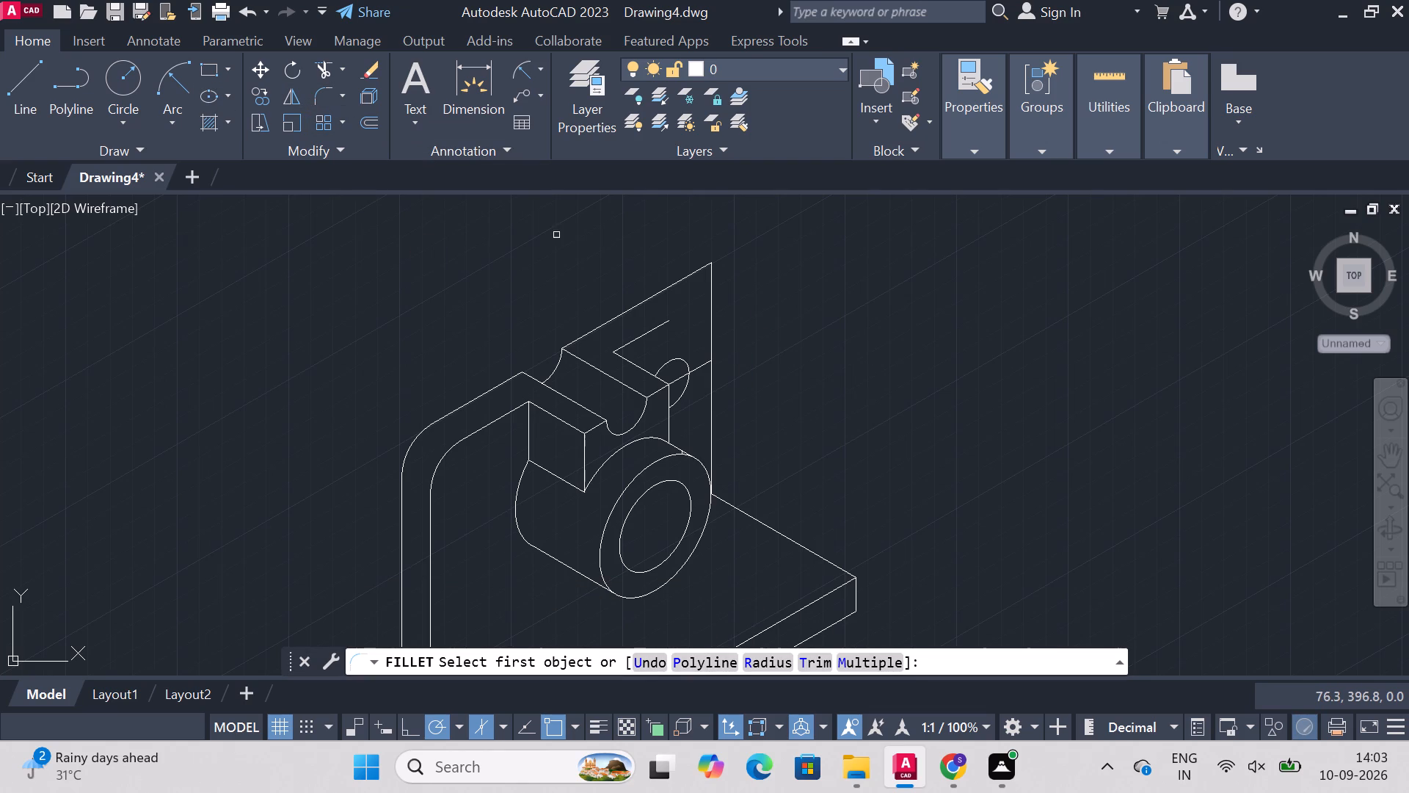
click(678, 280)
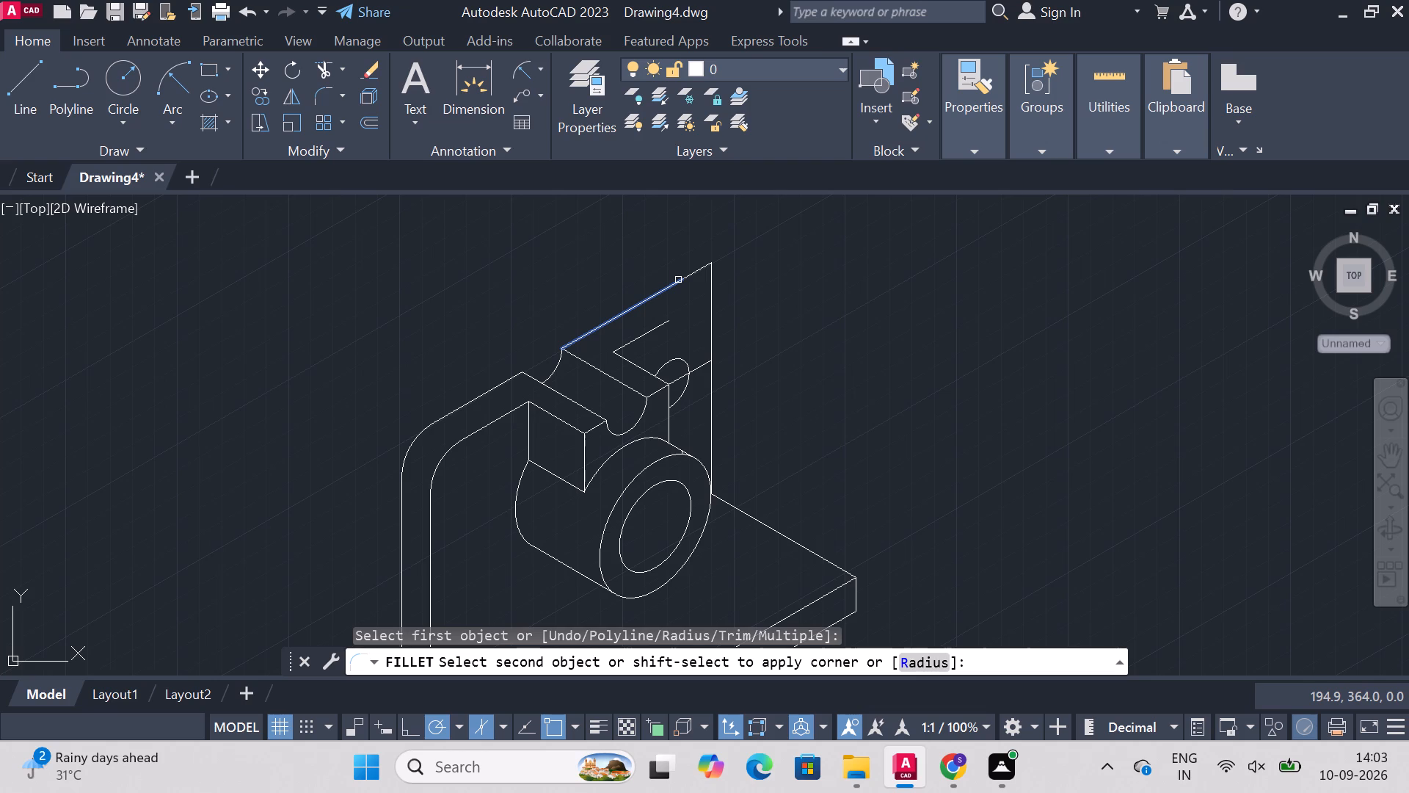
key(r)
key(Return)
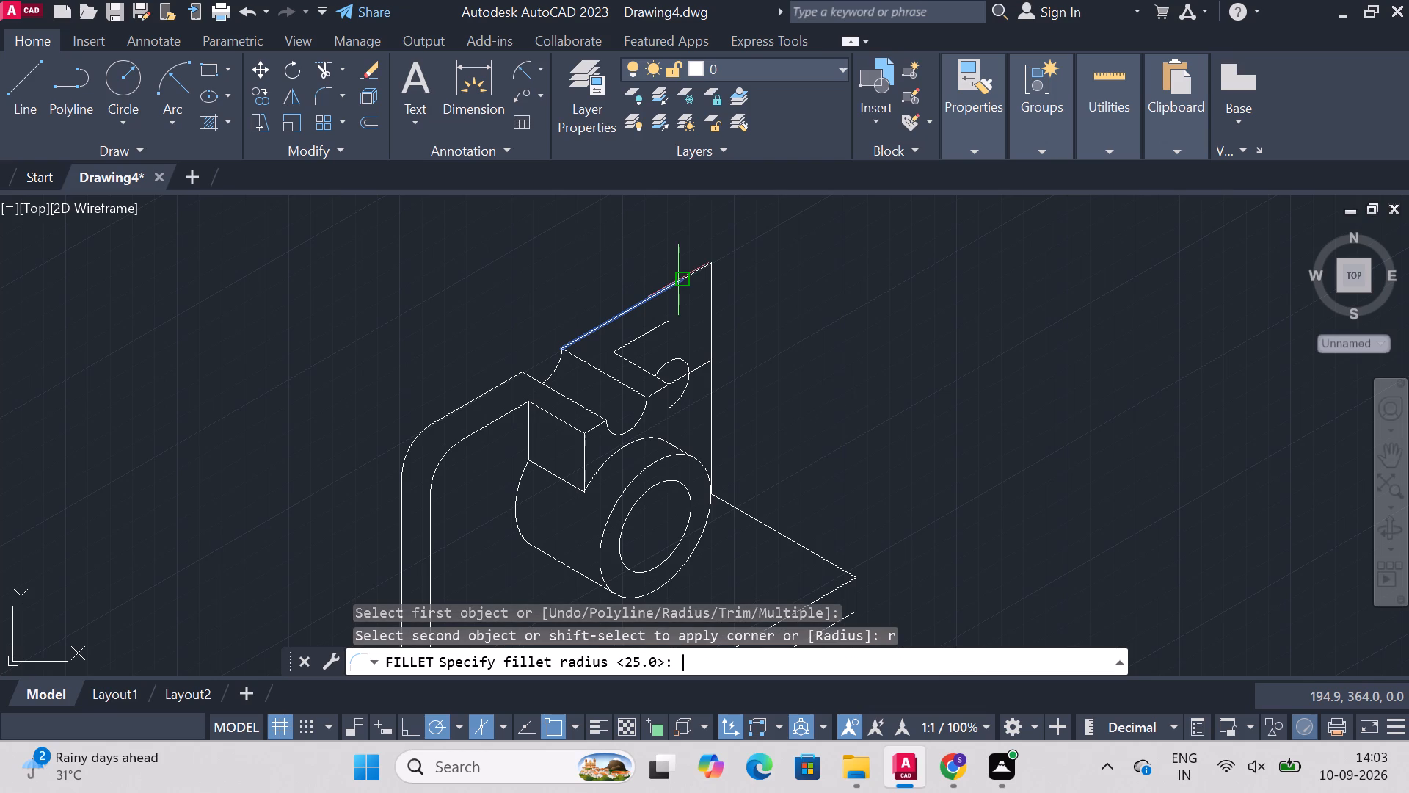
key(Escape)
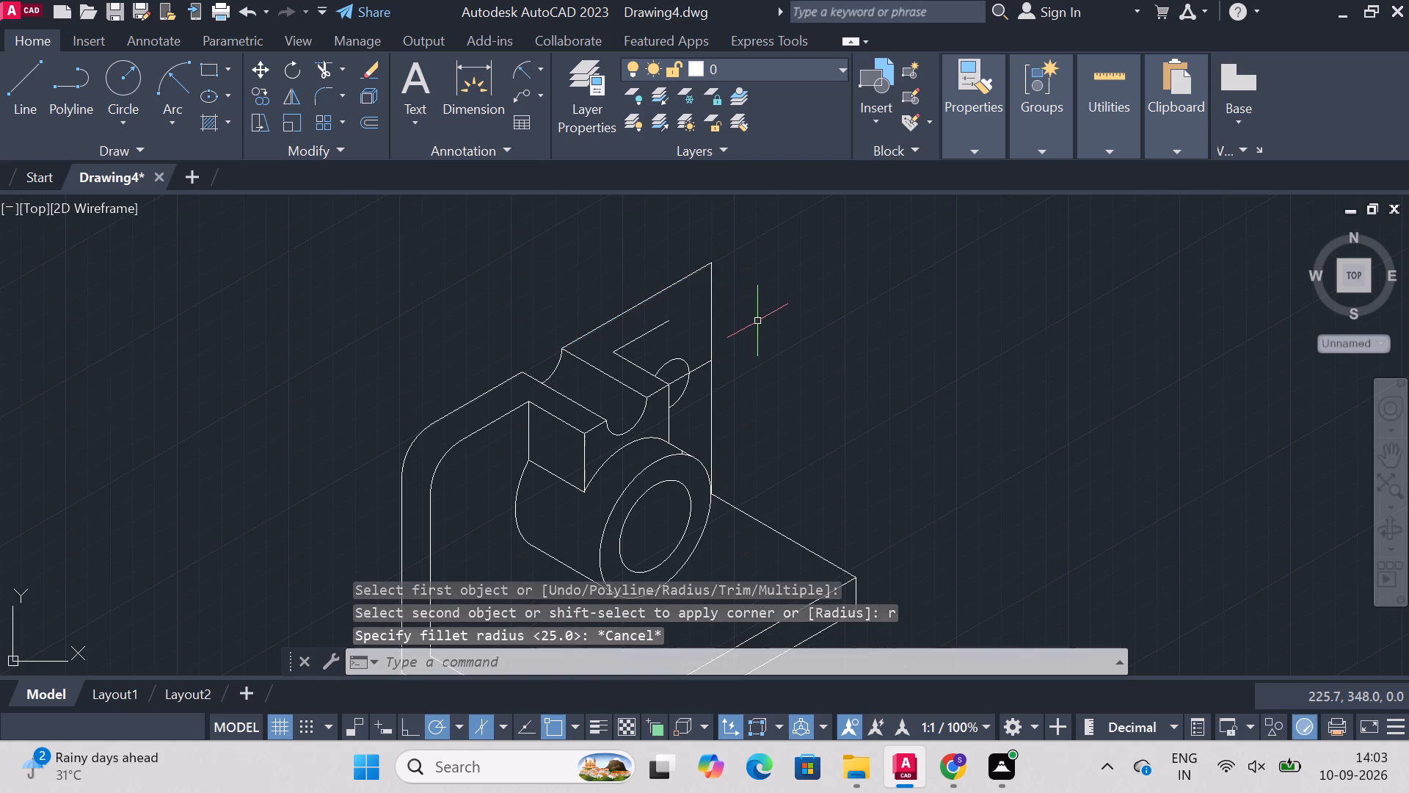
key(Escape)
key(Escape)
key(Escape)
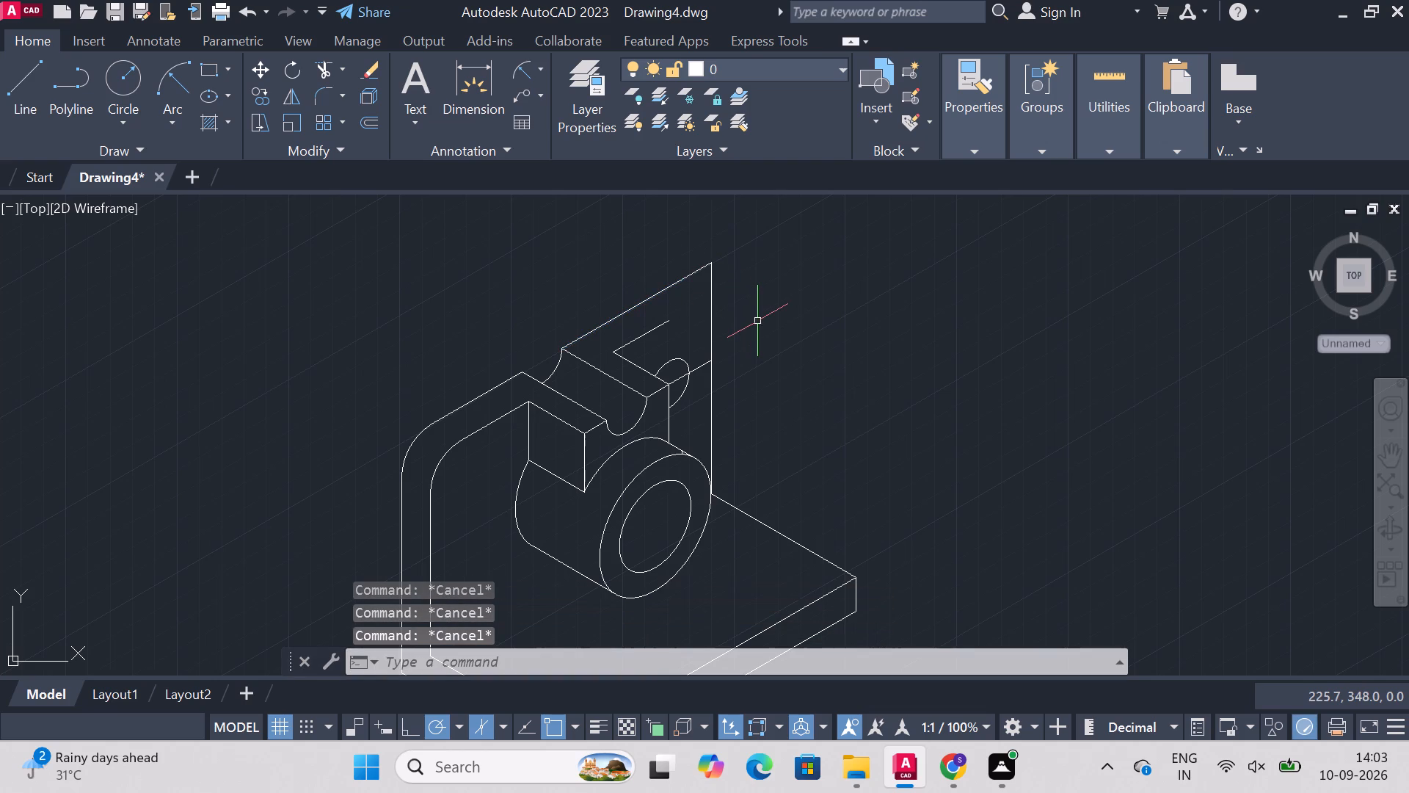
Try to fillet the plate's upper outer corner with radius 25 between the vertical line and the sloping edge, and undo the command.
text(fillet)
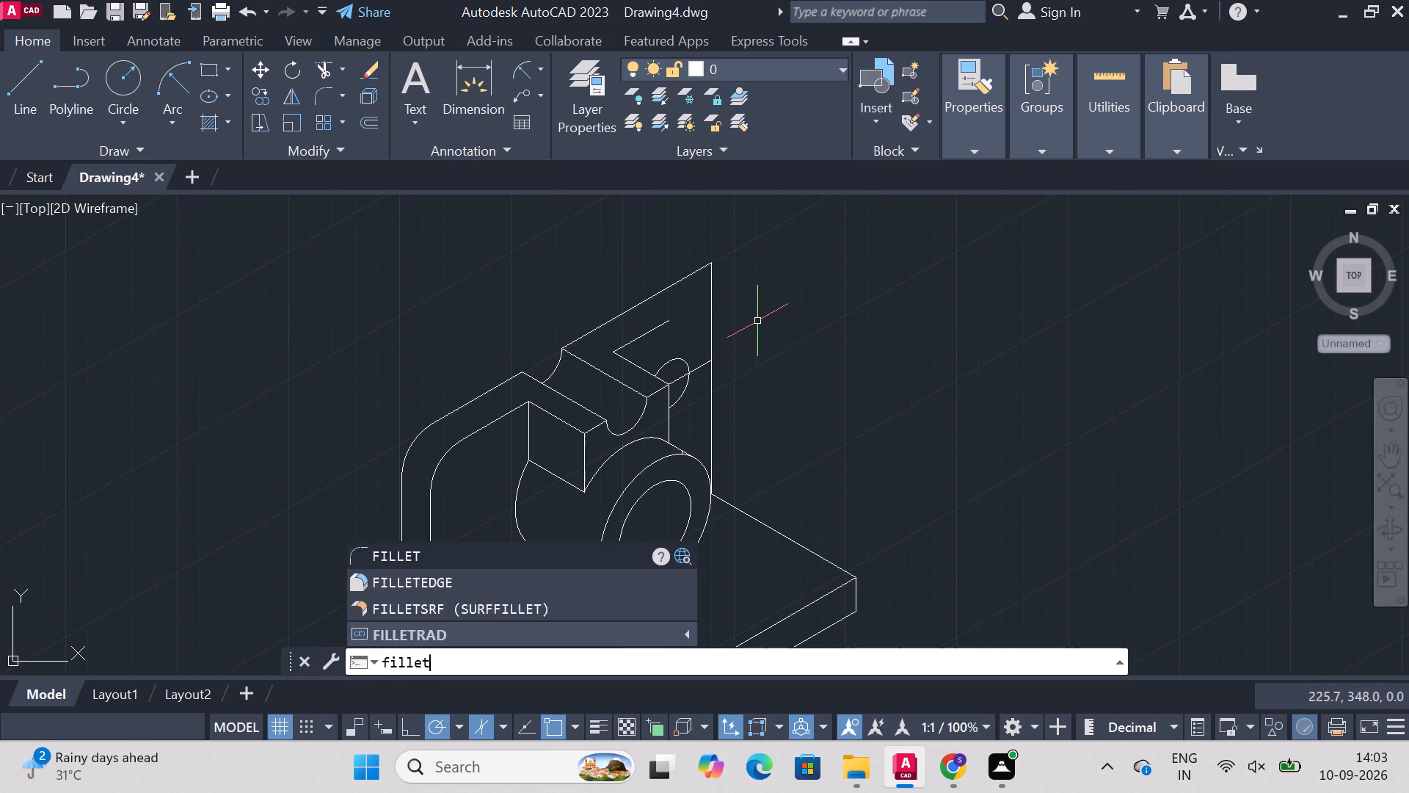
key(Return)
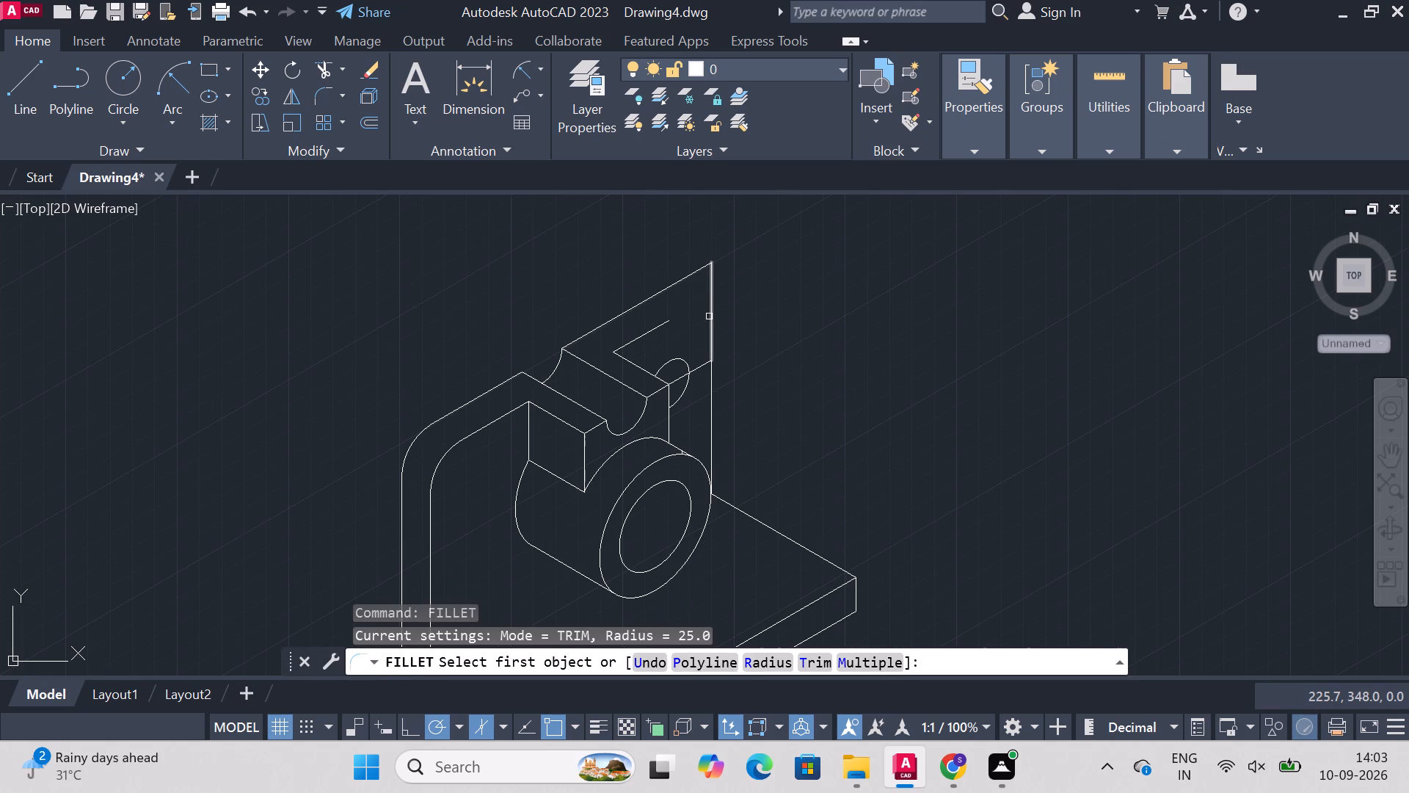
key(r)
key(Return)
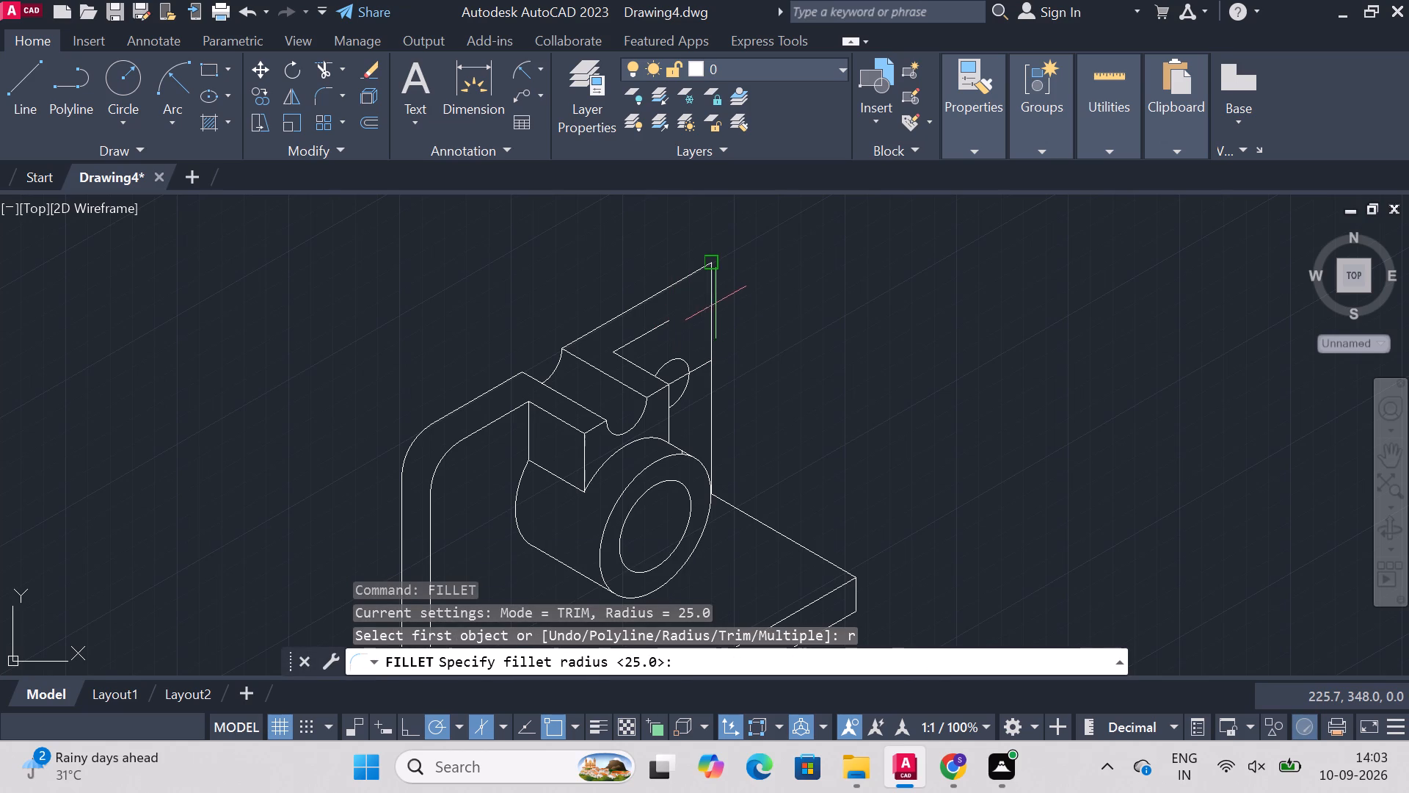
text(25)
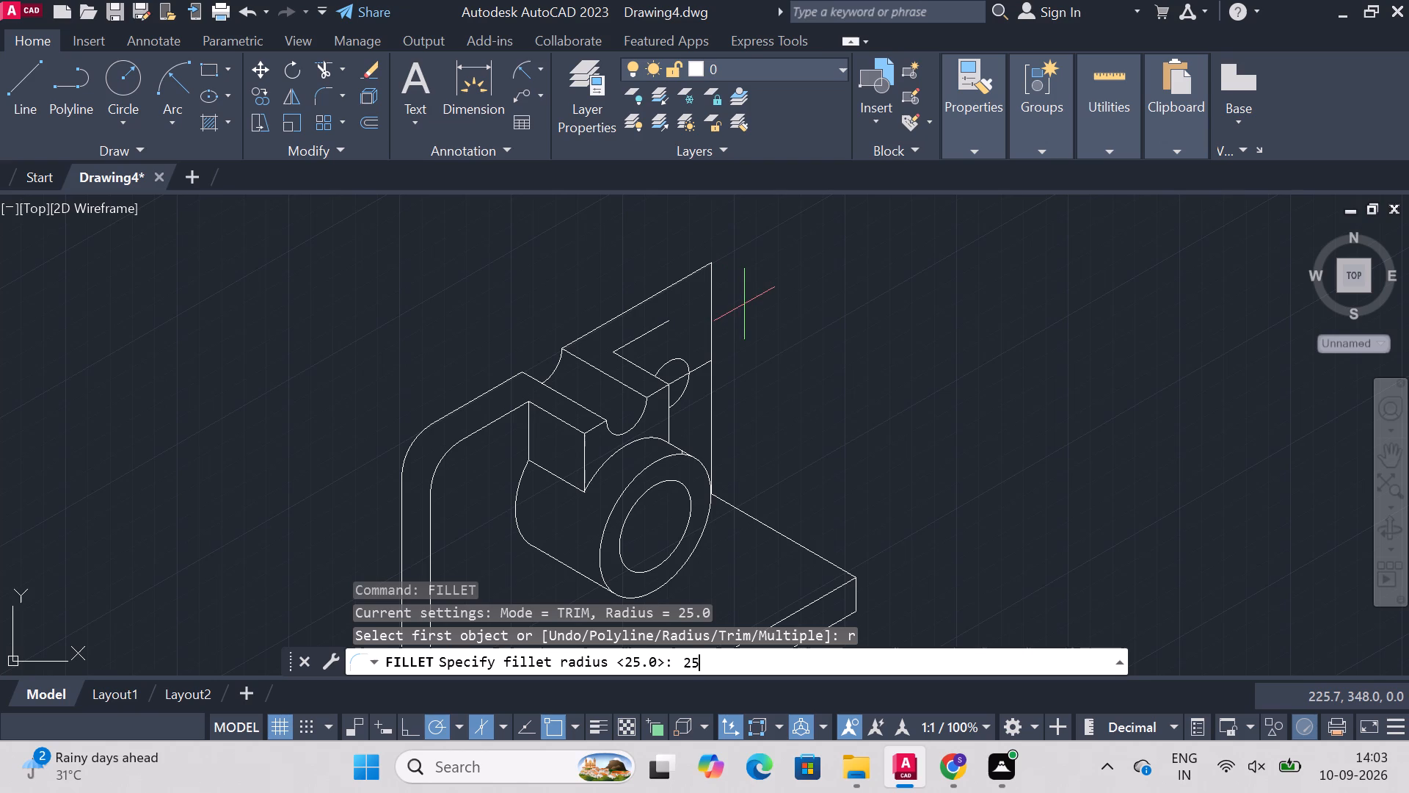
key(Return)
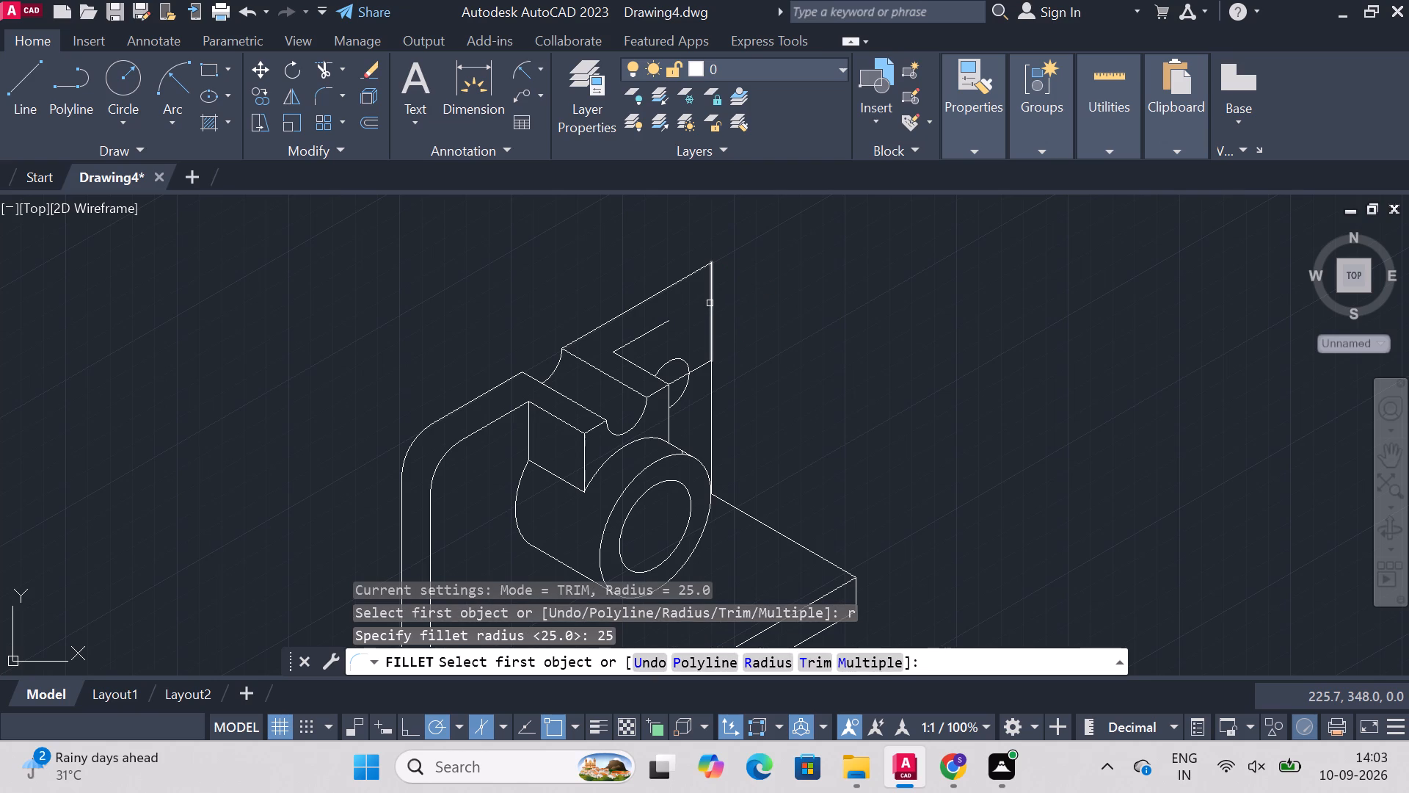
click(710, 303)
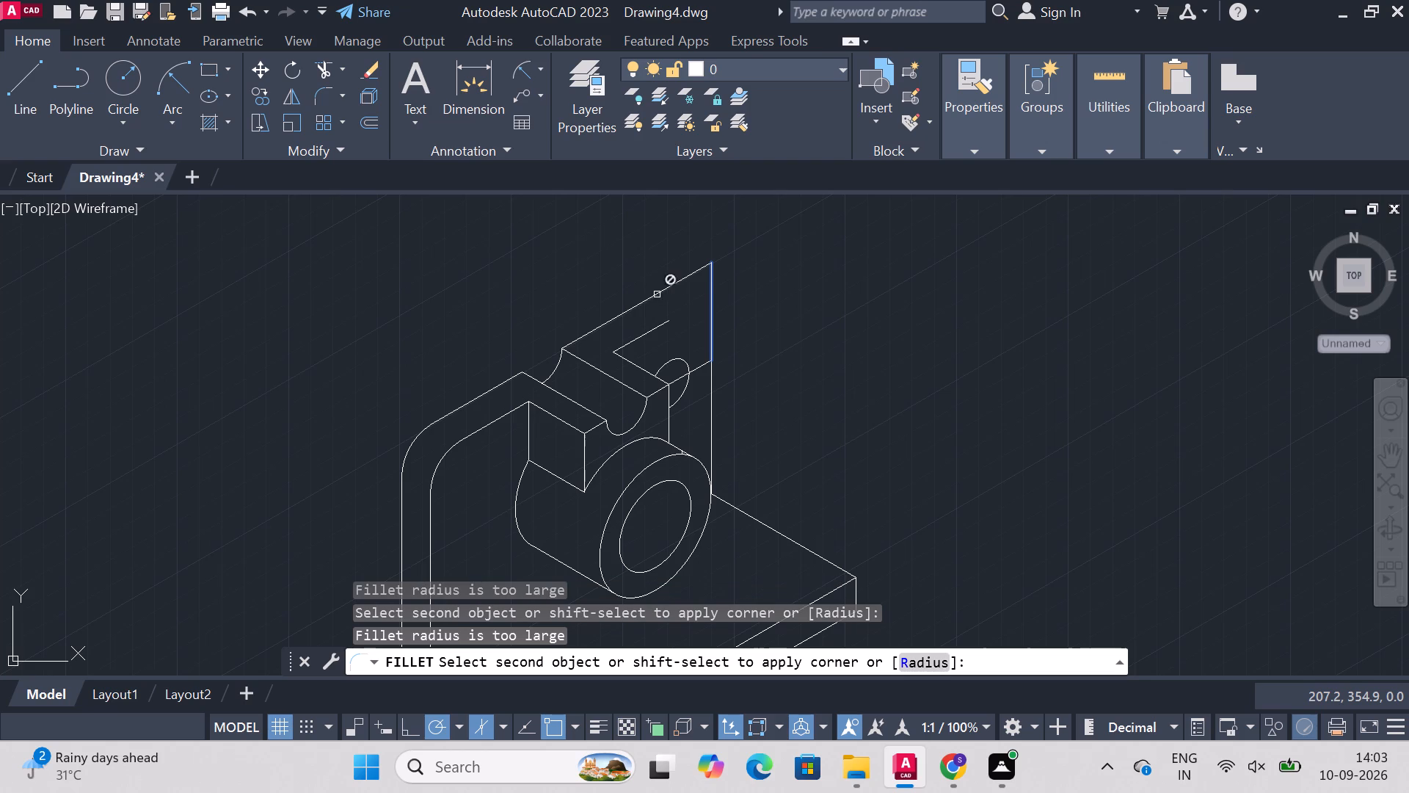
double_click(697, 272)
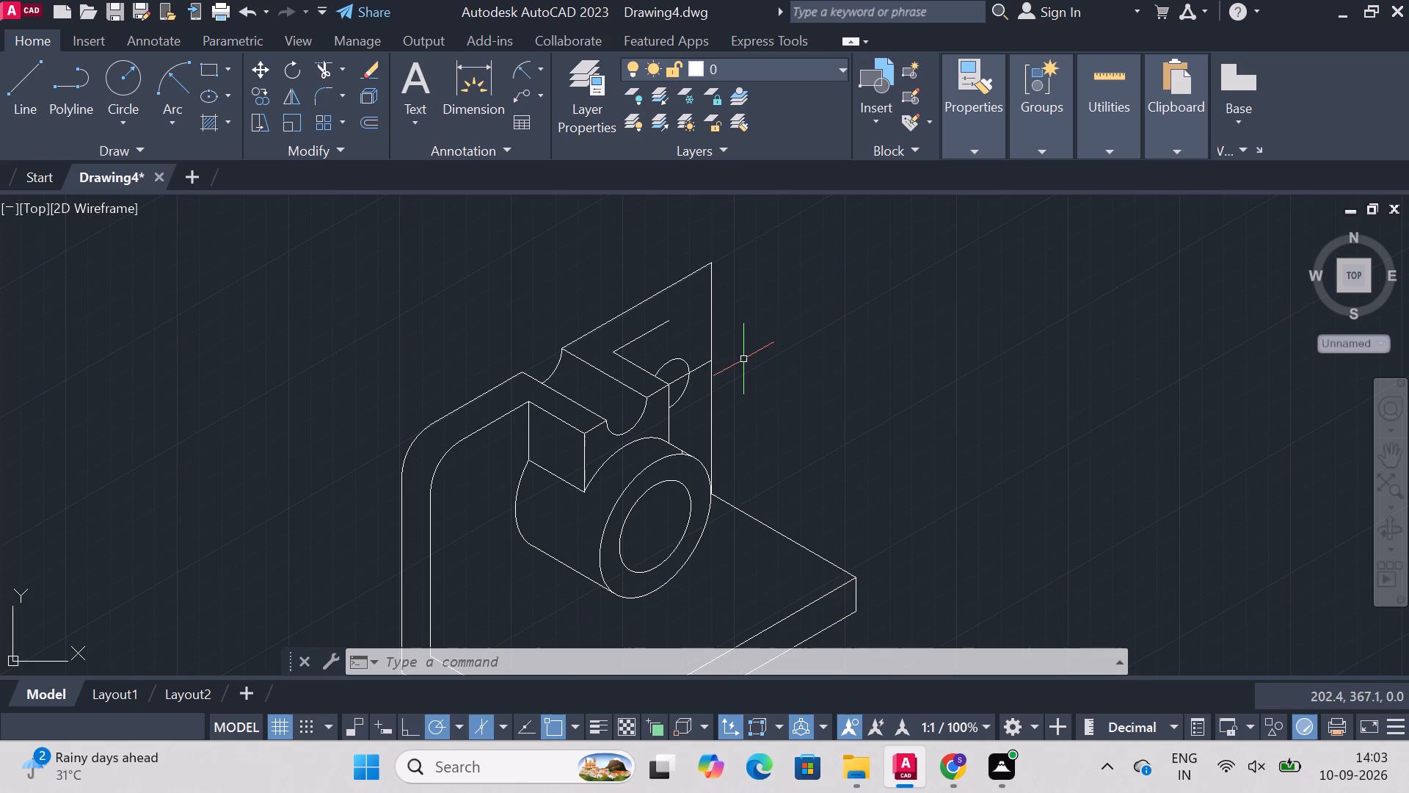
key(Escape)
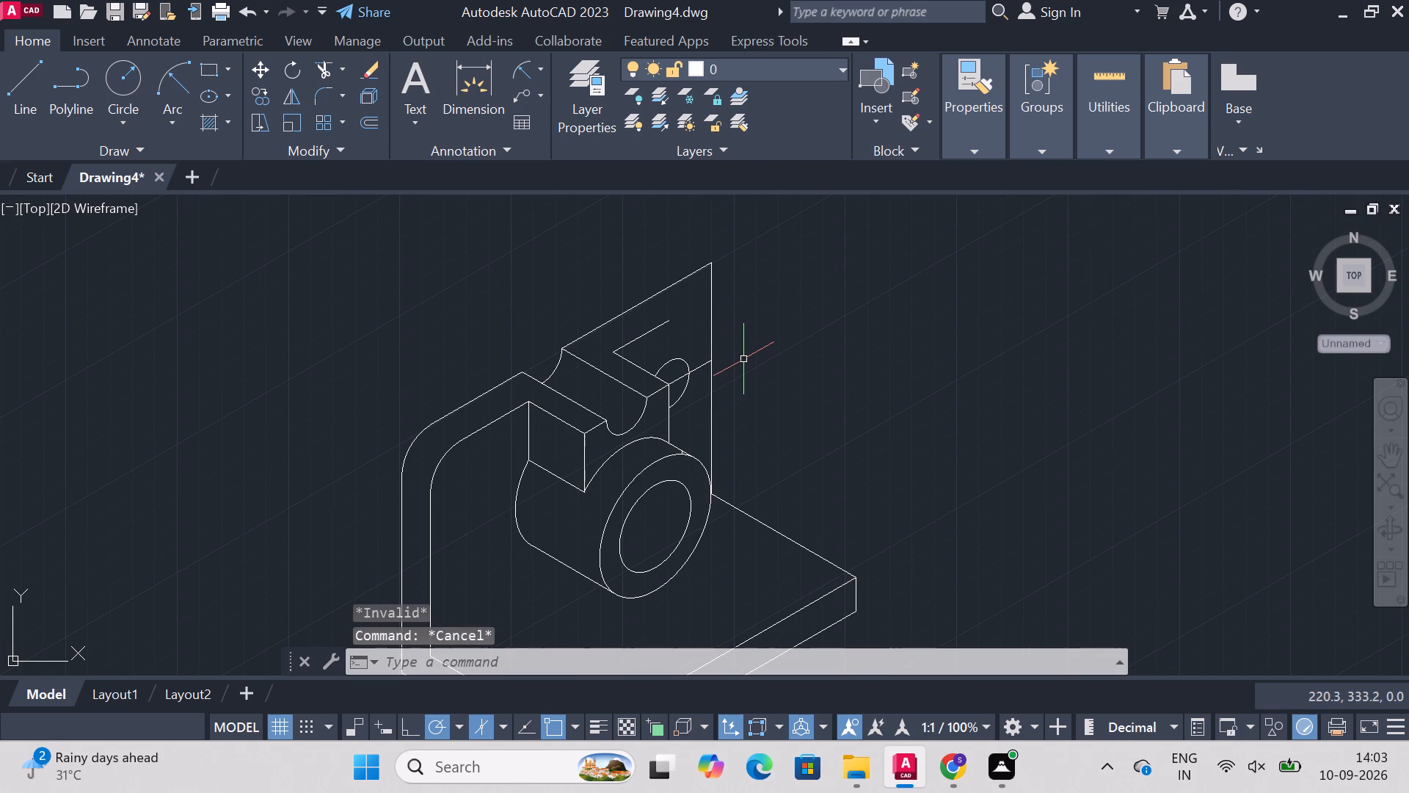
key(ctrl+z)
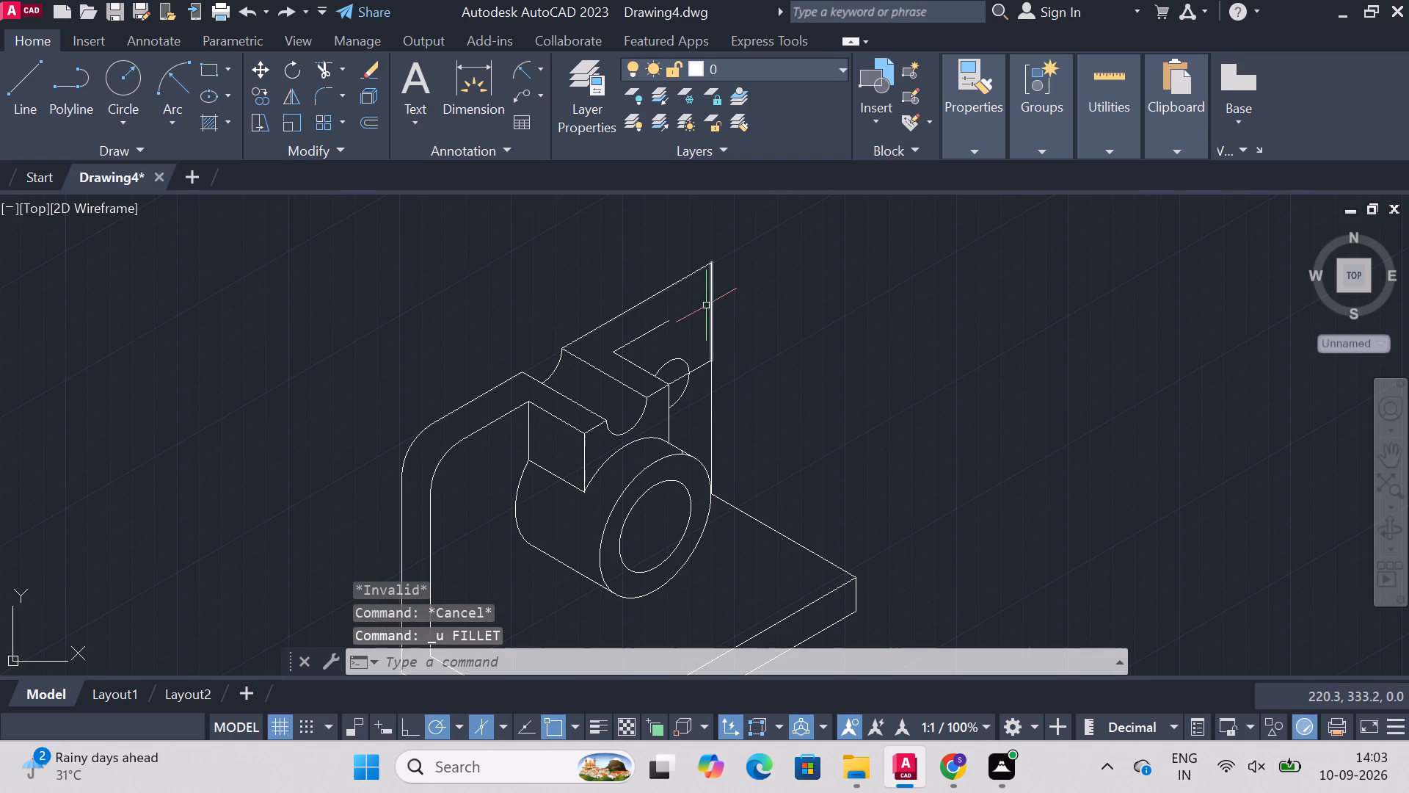
Delete the vertical line between the plate's outer vertical edge and the end of the upper sloping edge.
click(711, 312)
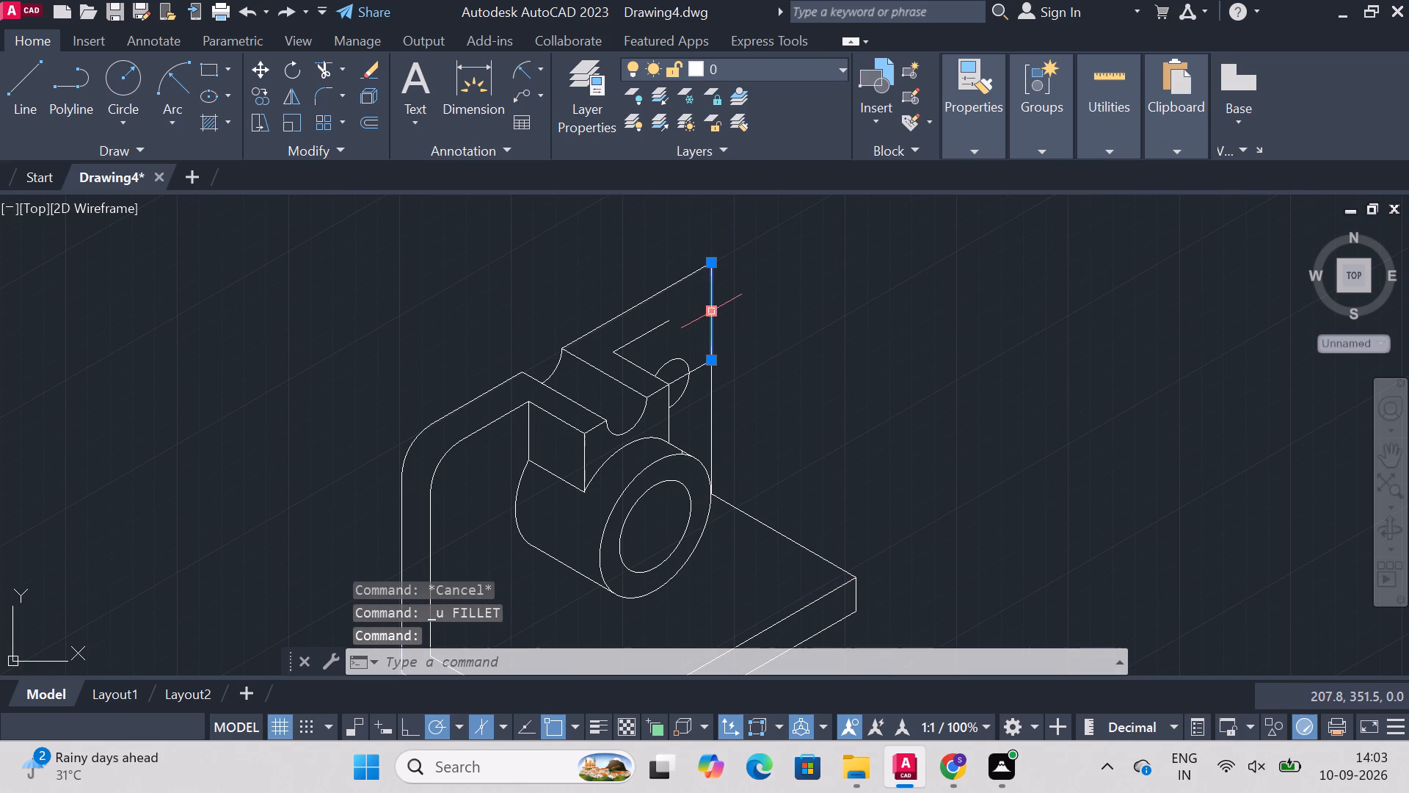
key(Delete)
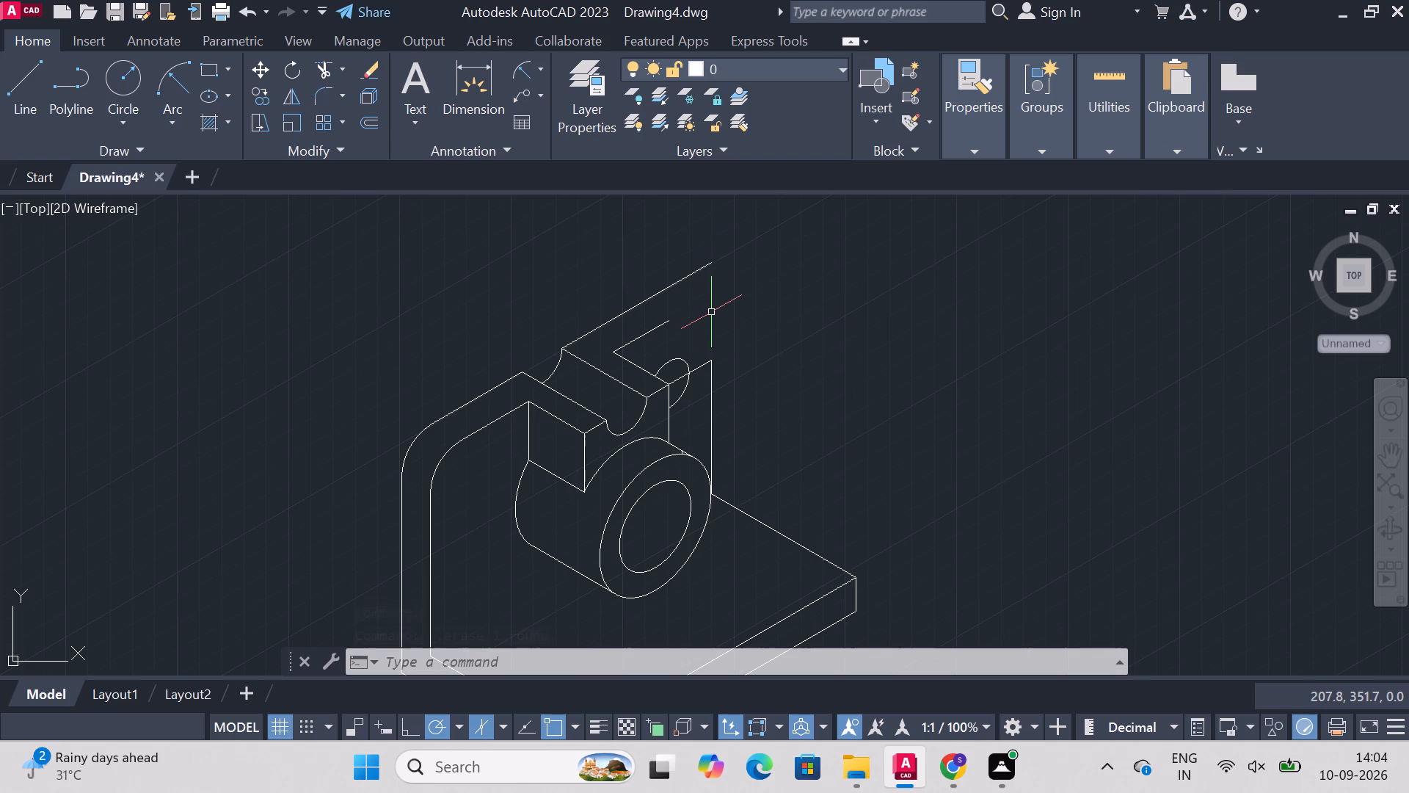
Trim away the sloping edge's segments inside the small hole and between the hole and the plate's outer vertical edge.
text(trim)
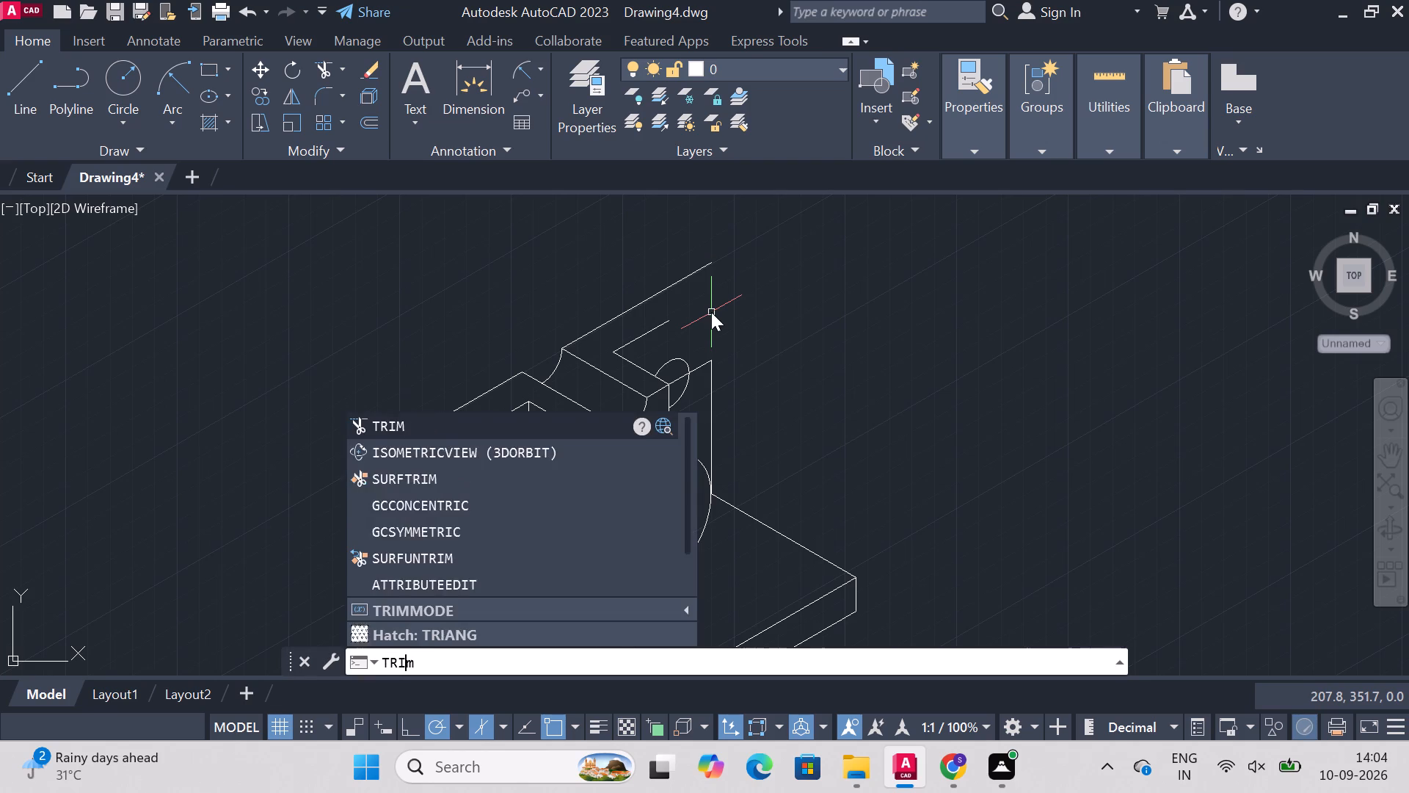
key(Return)
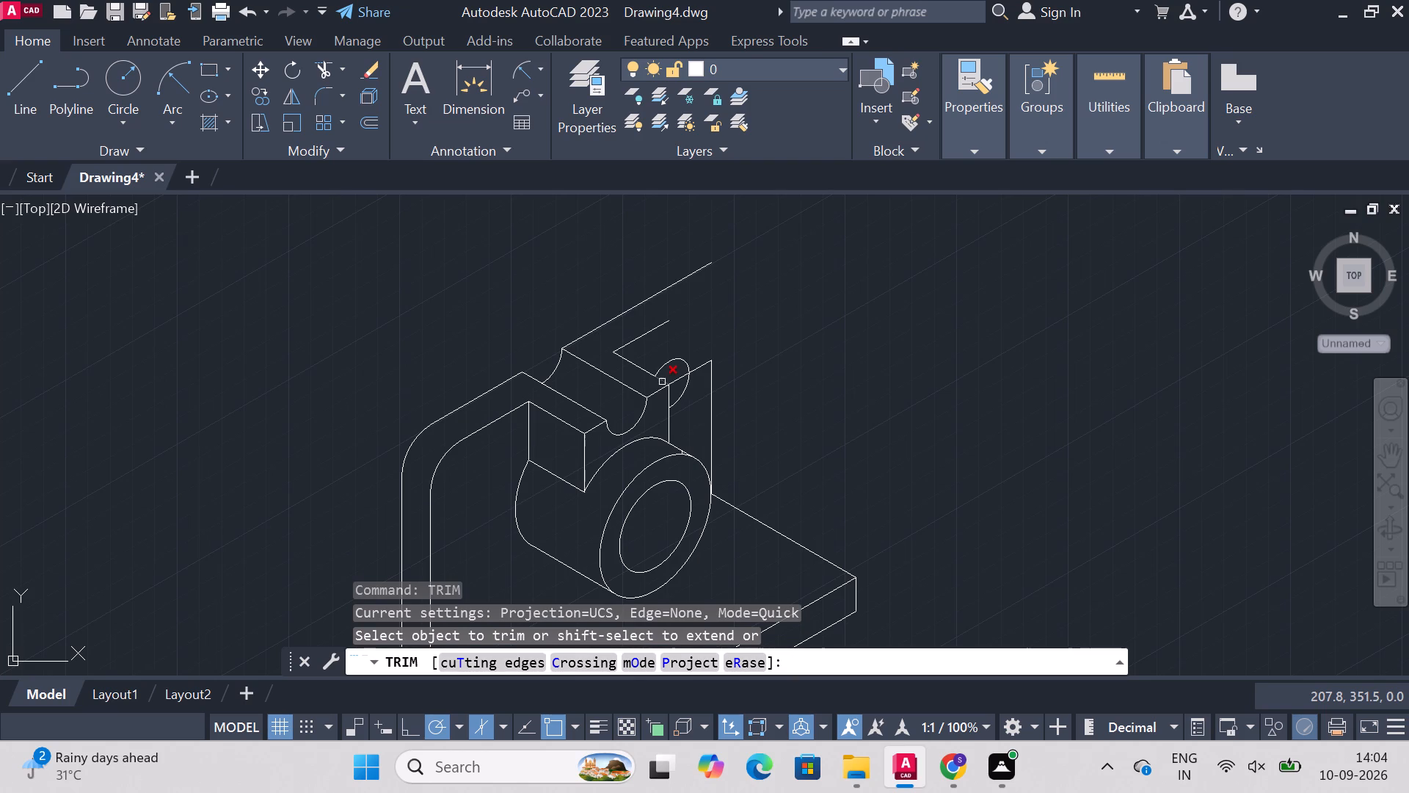
click(680, 376)
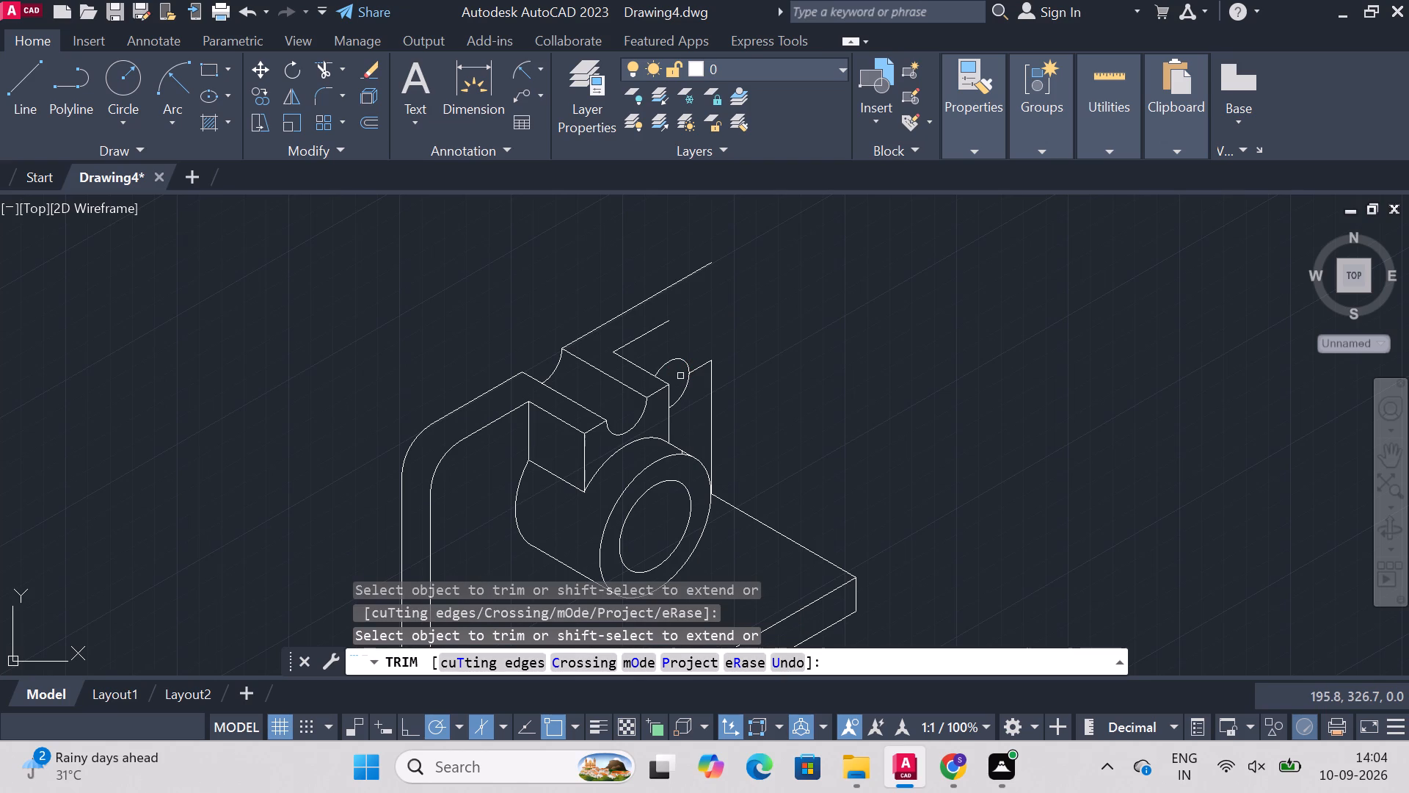
click(698, 371)
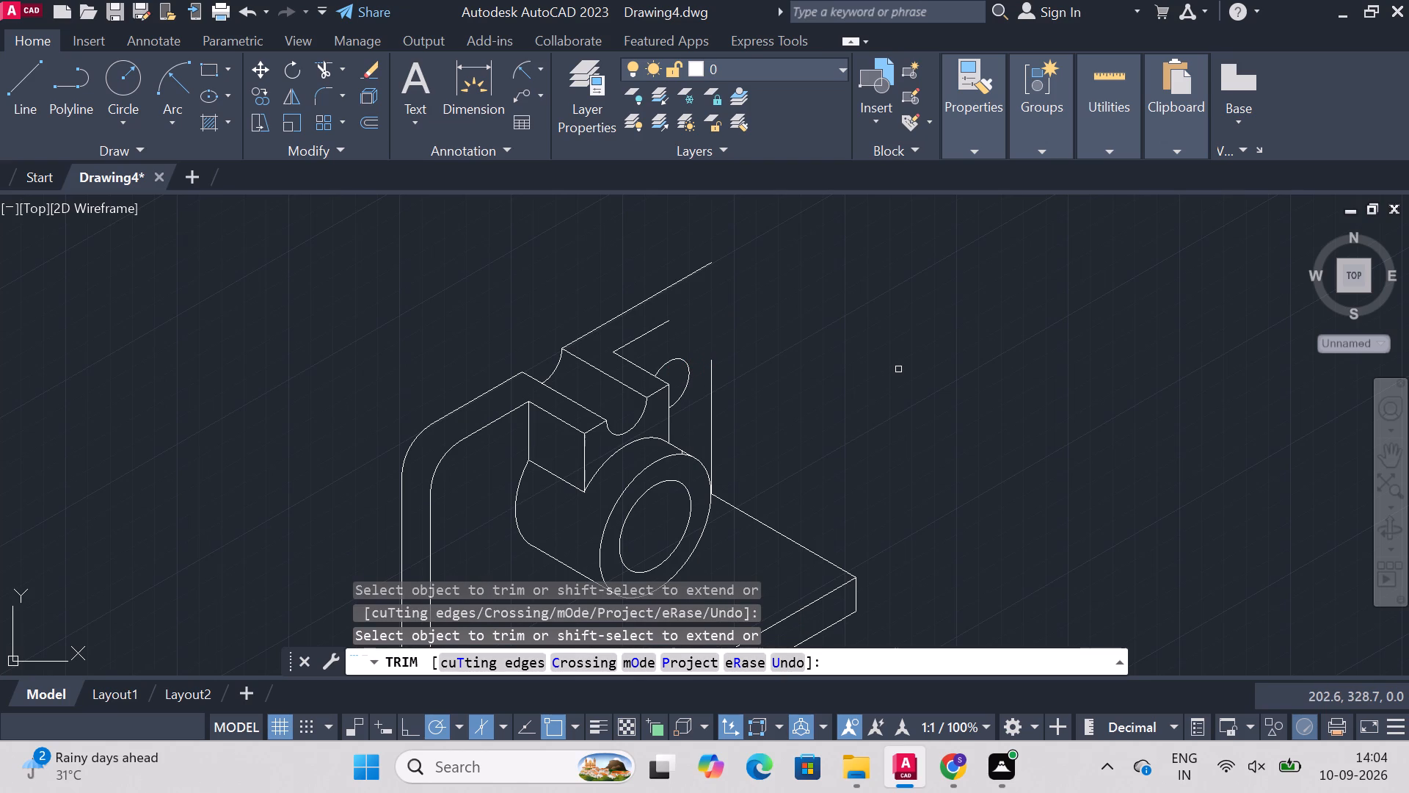
text(line)
key(Return)
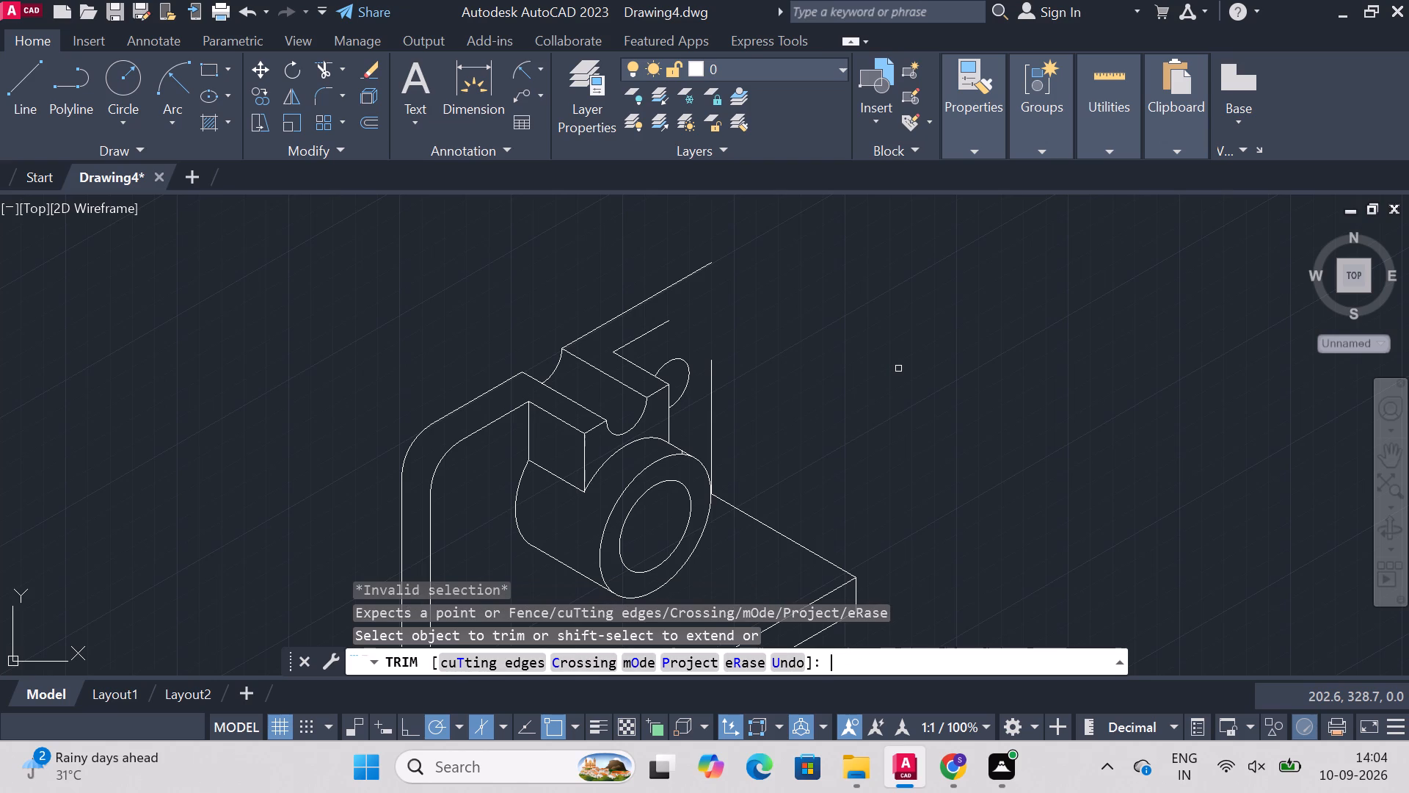
key(Escape)
key(Escape)
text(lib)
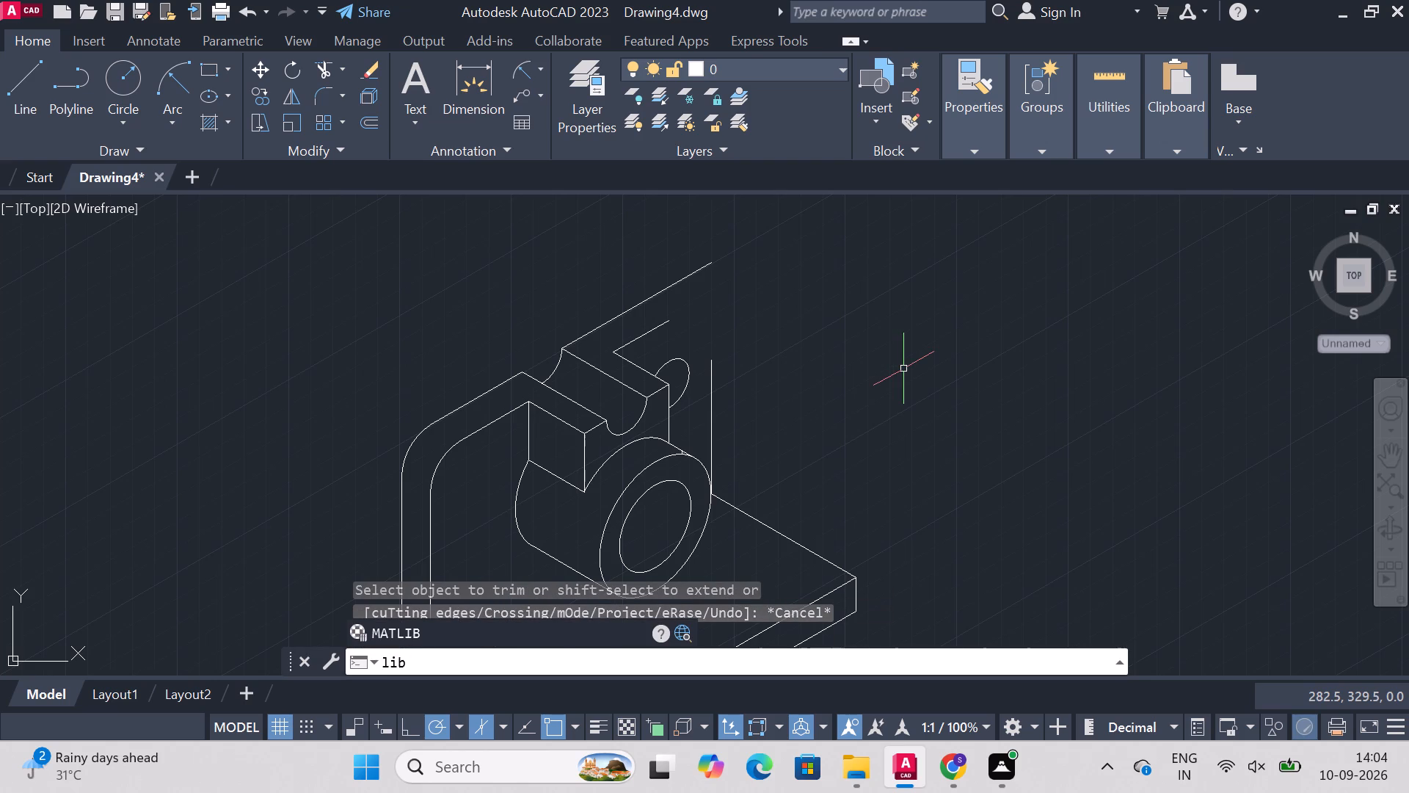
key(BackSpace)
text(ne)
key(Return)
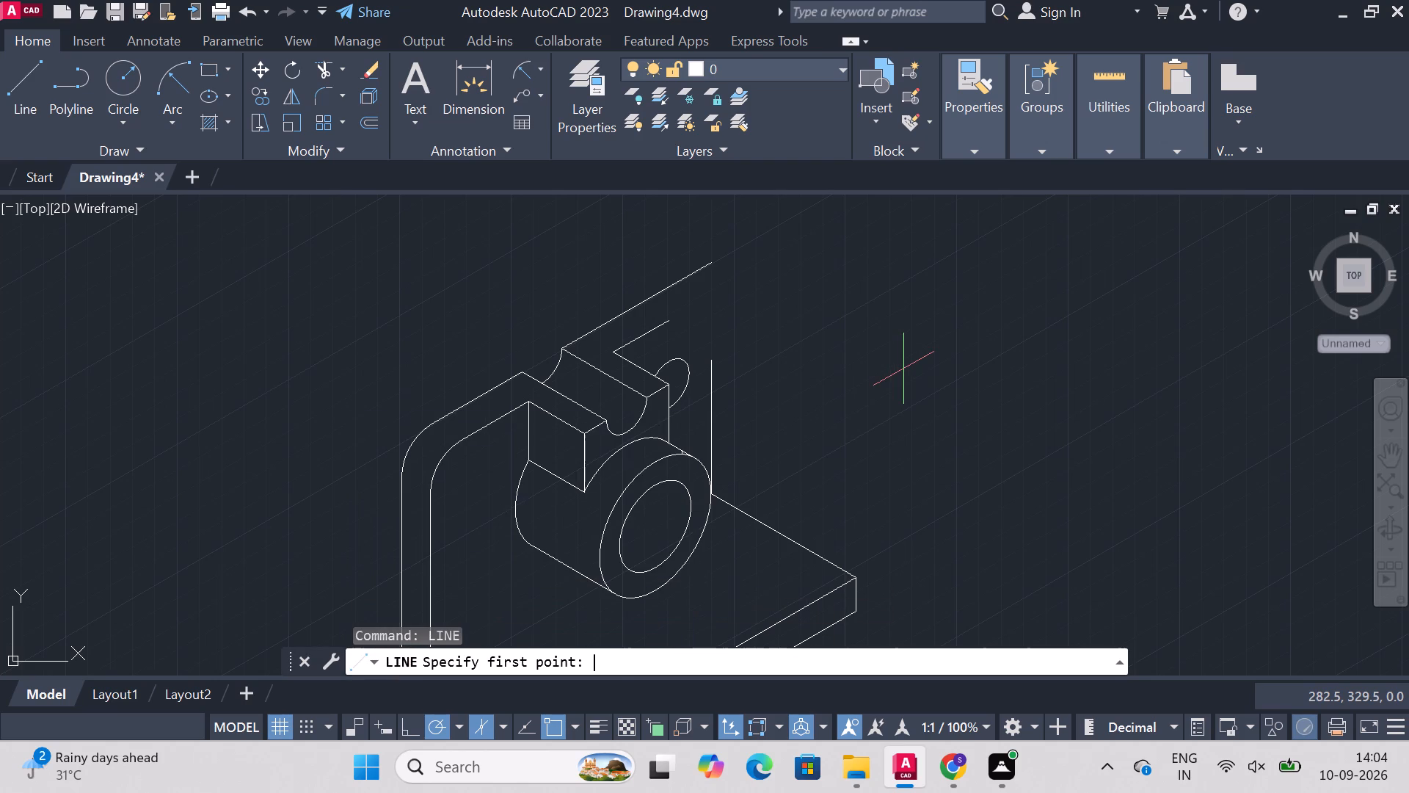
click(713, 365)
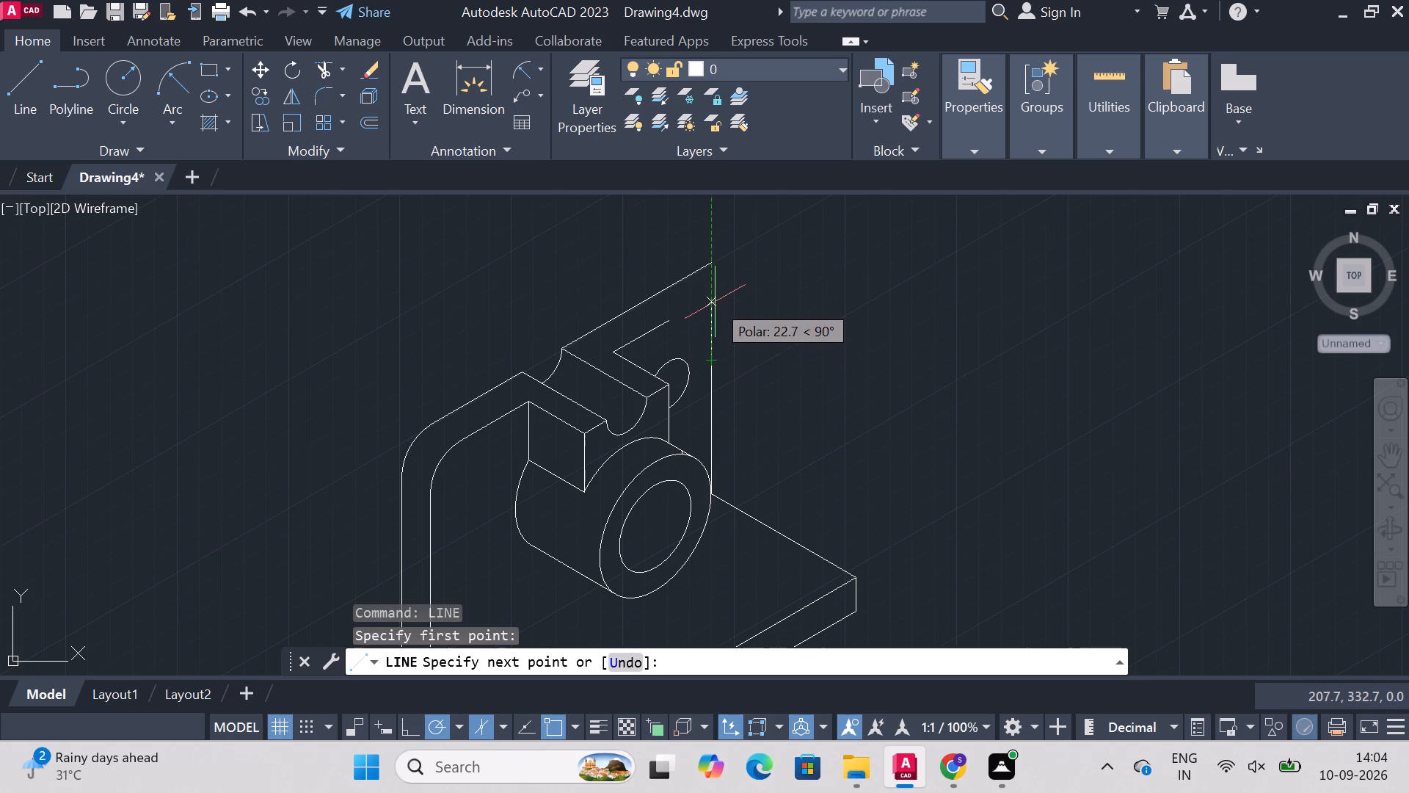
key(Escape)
Draw a line about 51 long at 30° extending the plate's short inner sloping edge outward from its free end.
text(line)
key(Return)
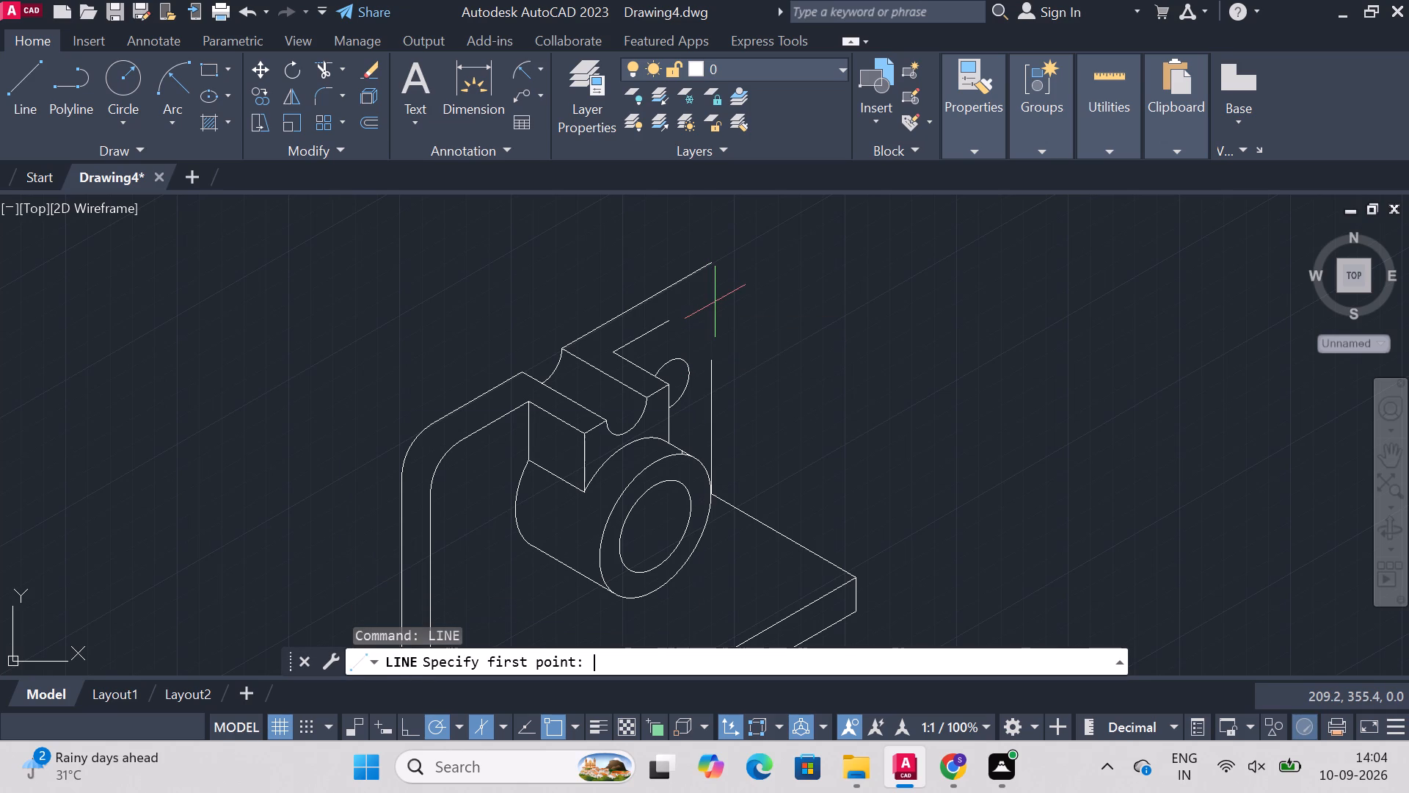
click(672, 320)
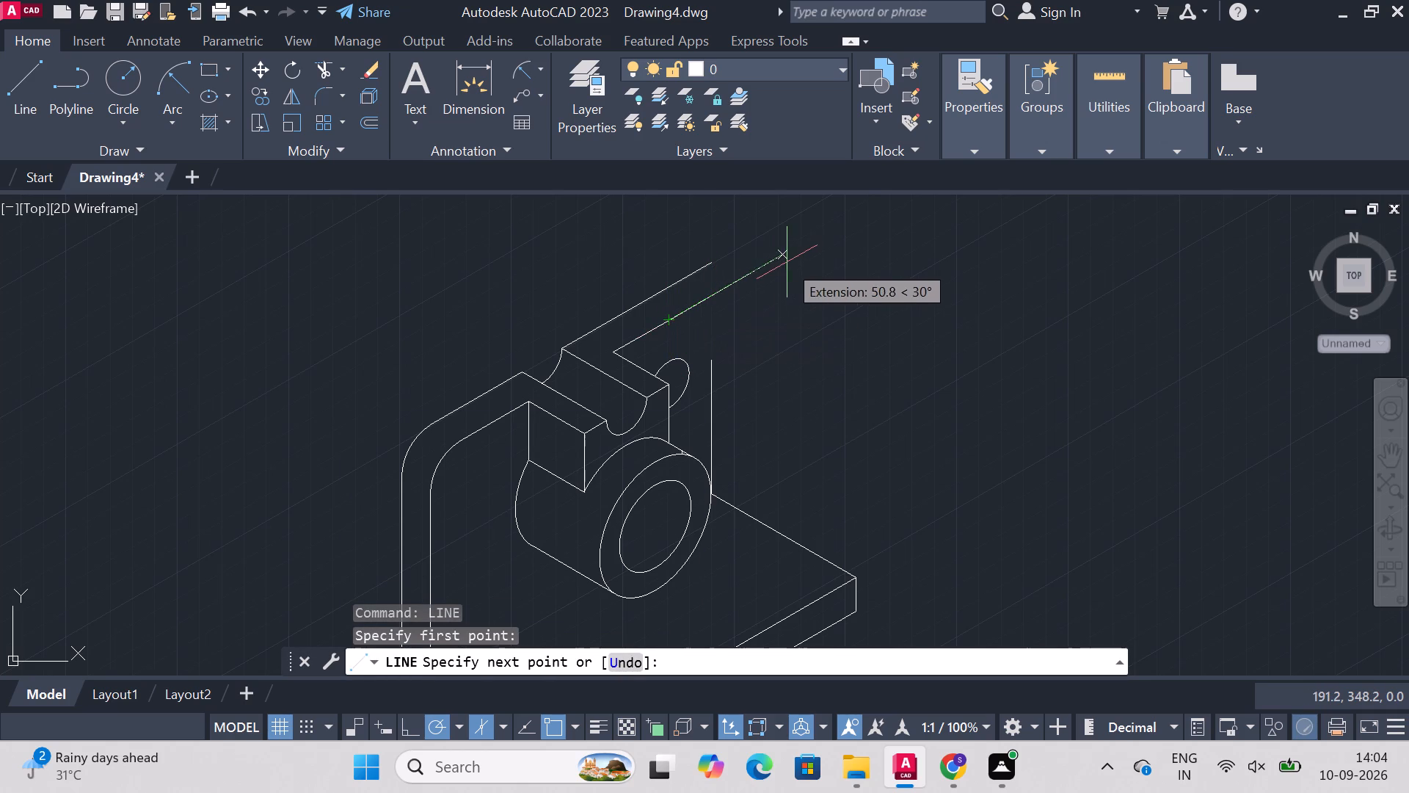
click(787, 262)
key(Escape)
Draw a vertical line from the top of the plate's outer vertical edge up to the extended inner sloping edge.
text(line)
key(Return)
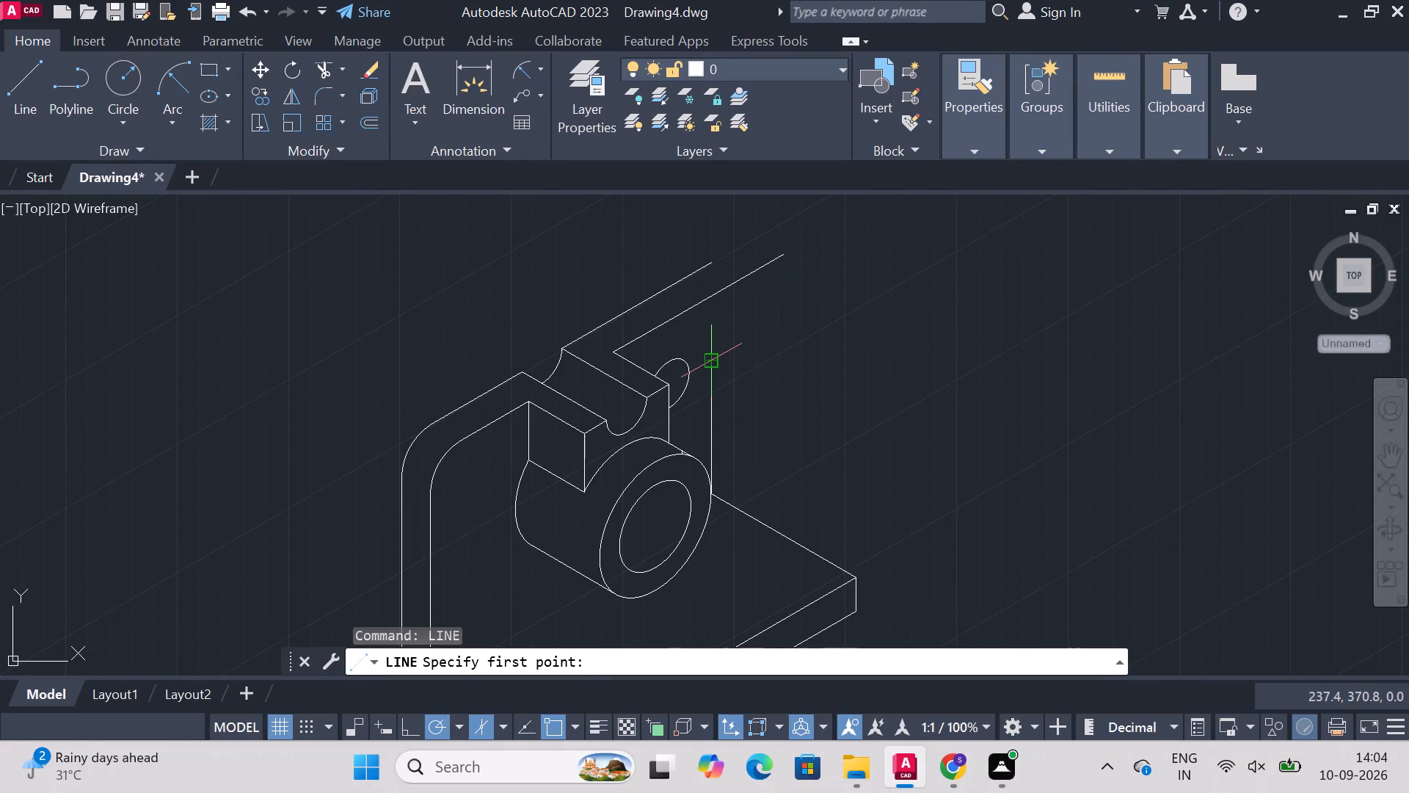
click(712, 358)
click(716, 297)
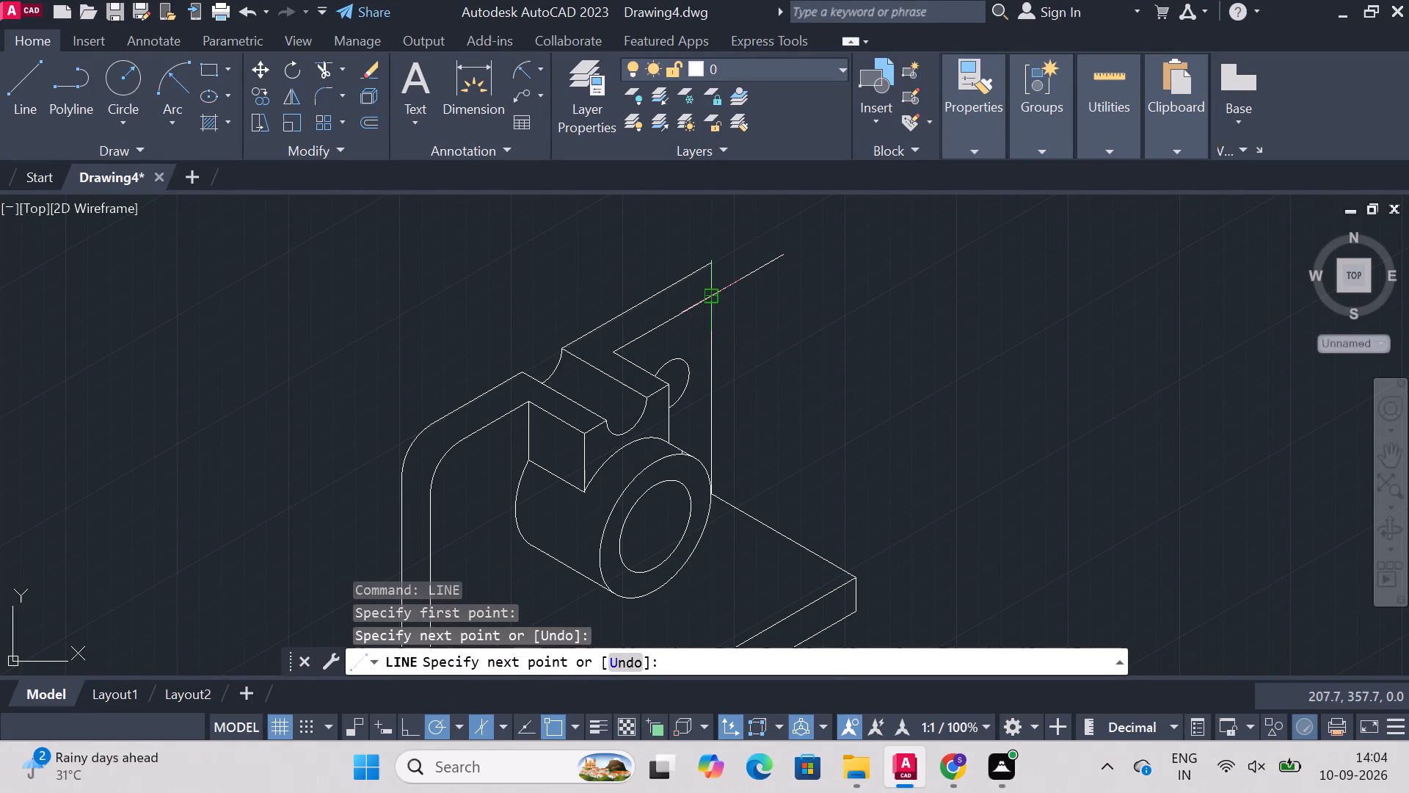
key(Escape)
Trim off the part of the extended inner sloping edge beyond the new vertical line.
text(trim)
key(Return)
click(762, 267)
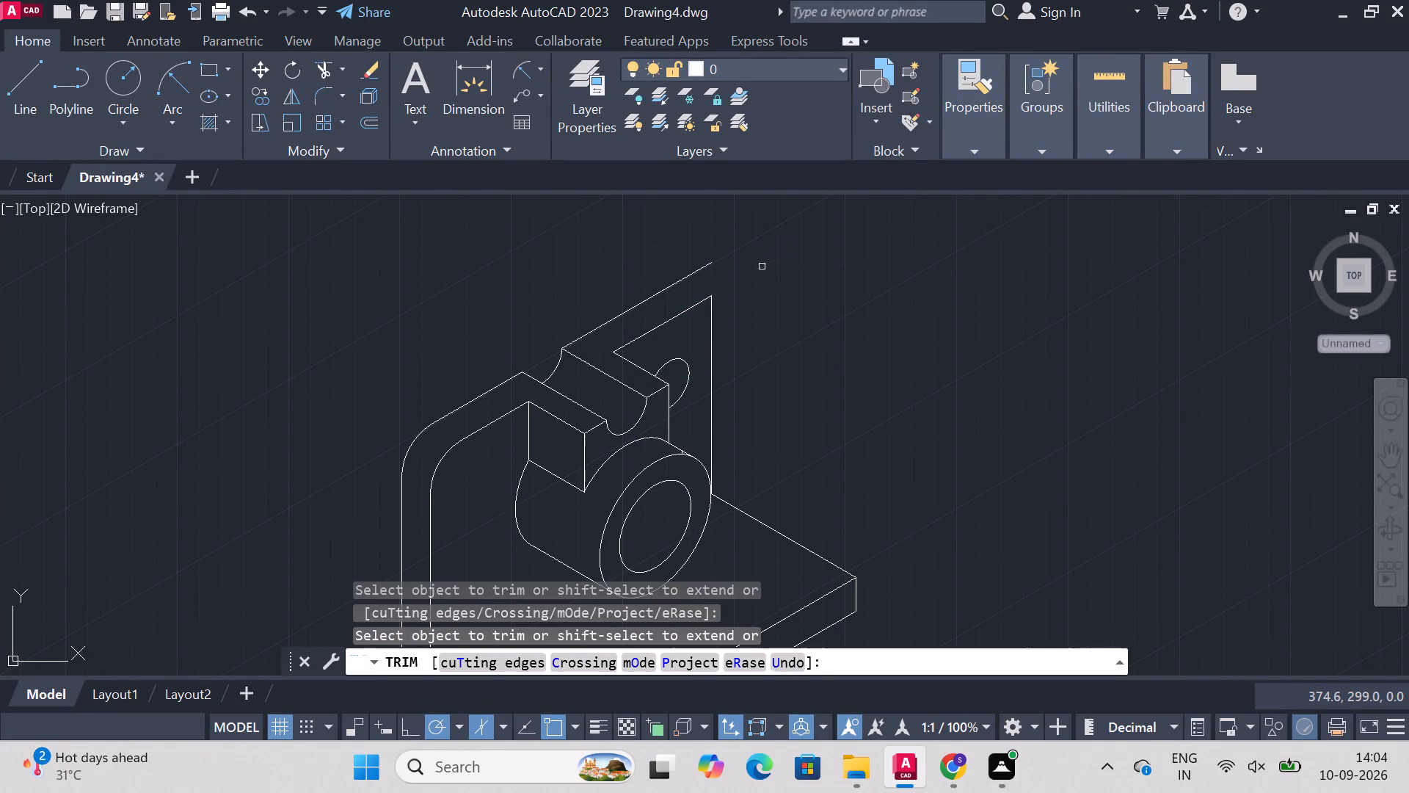
text(line)
key(Return)
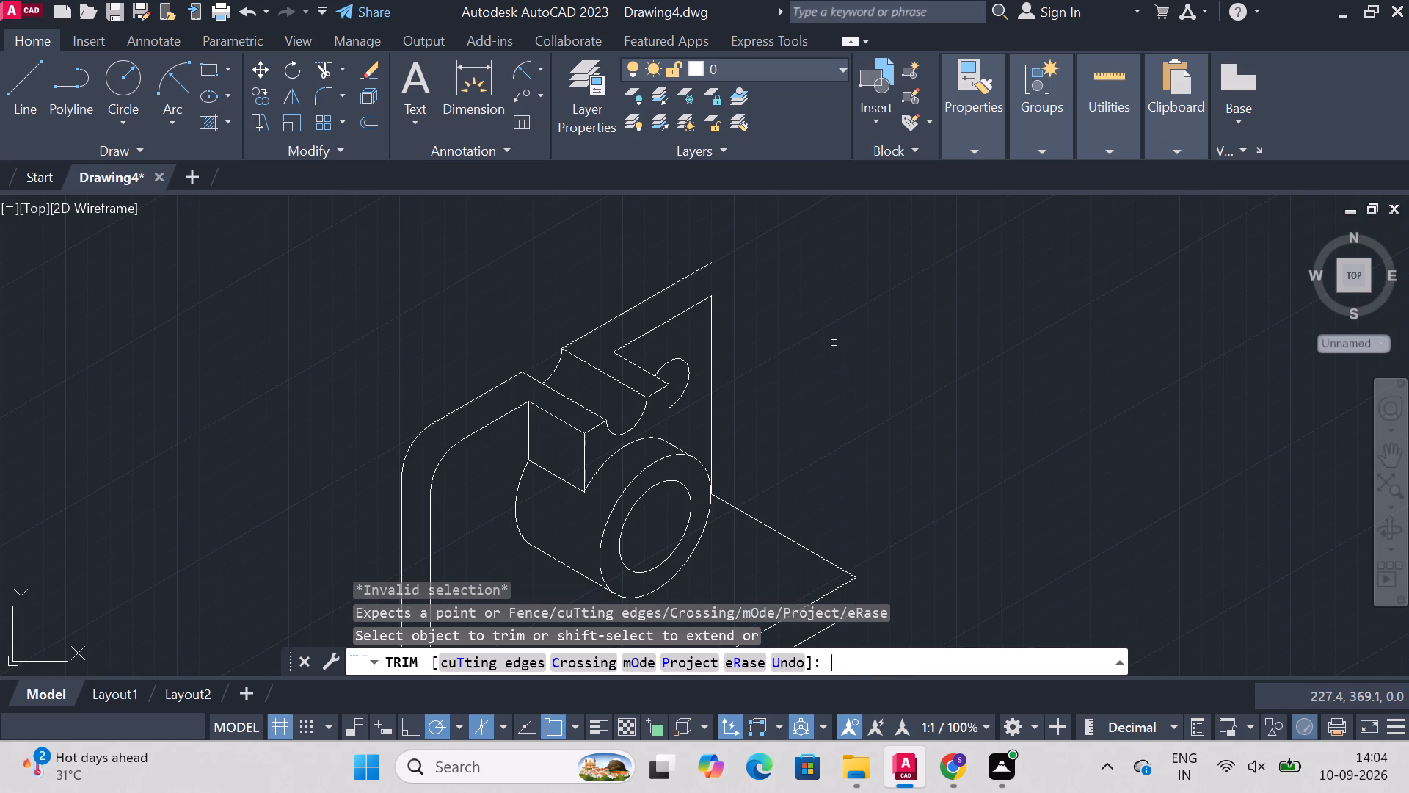
key(Escape)
key(Escape)
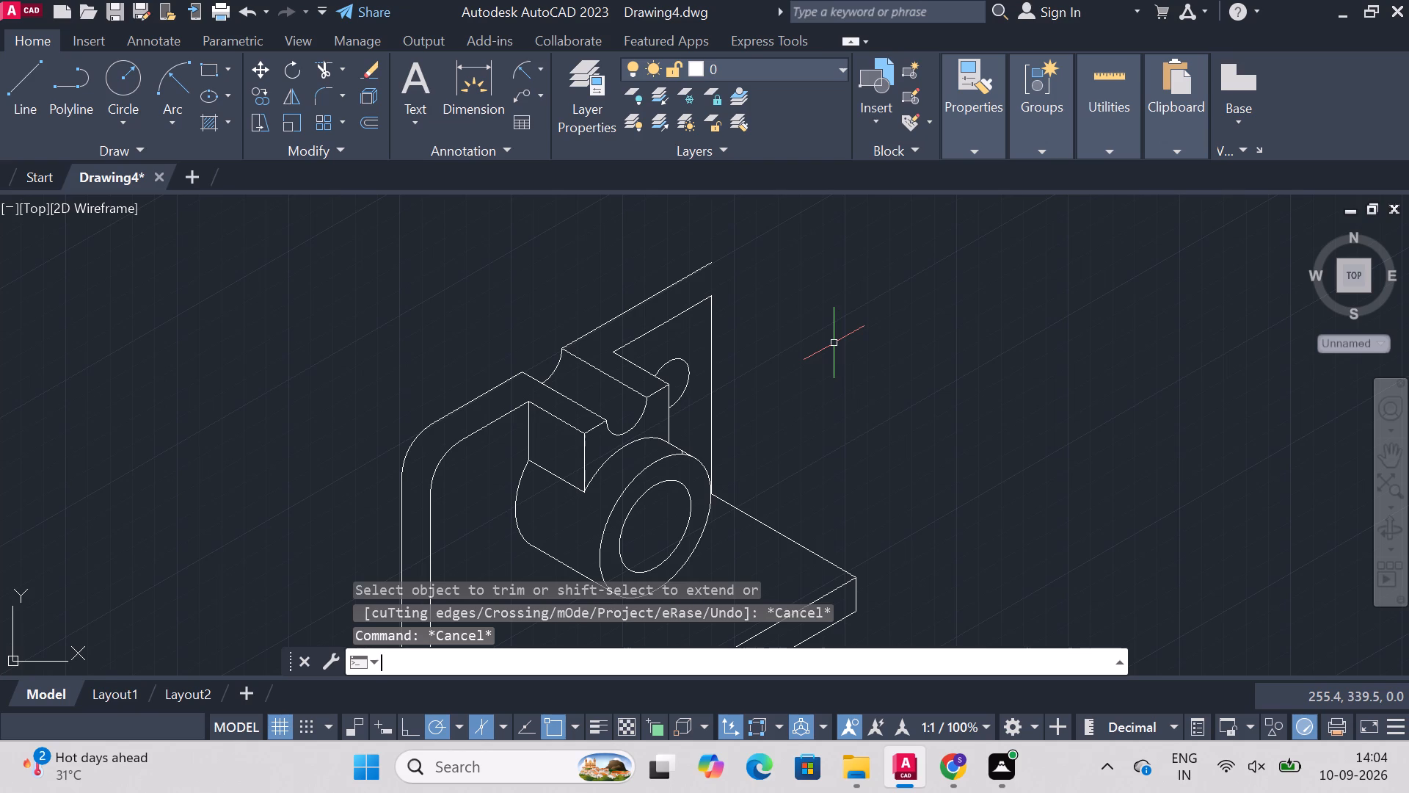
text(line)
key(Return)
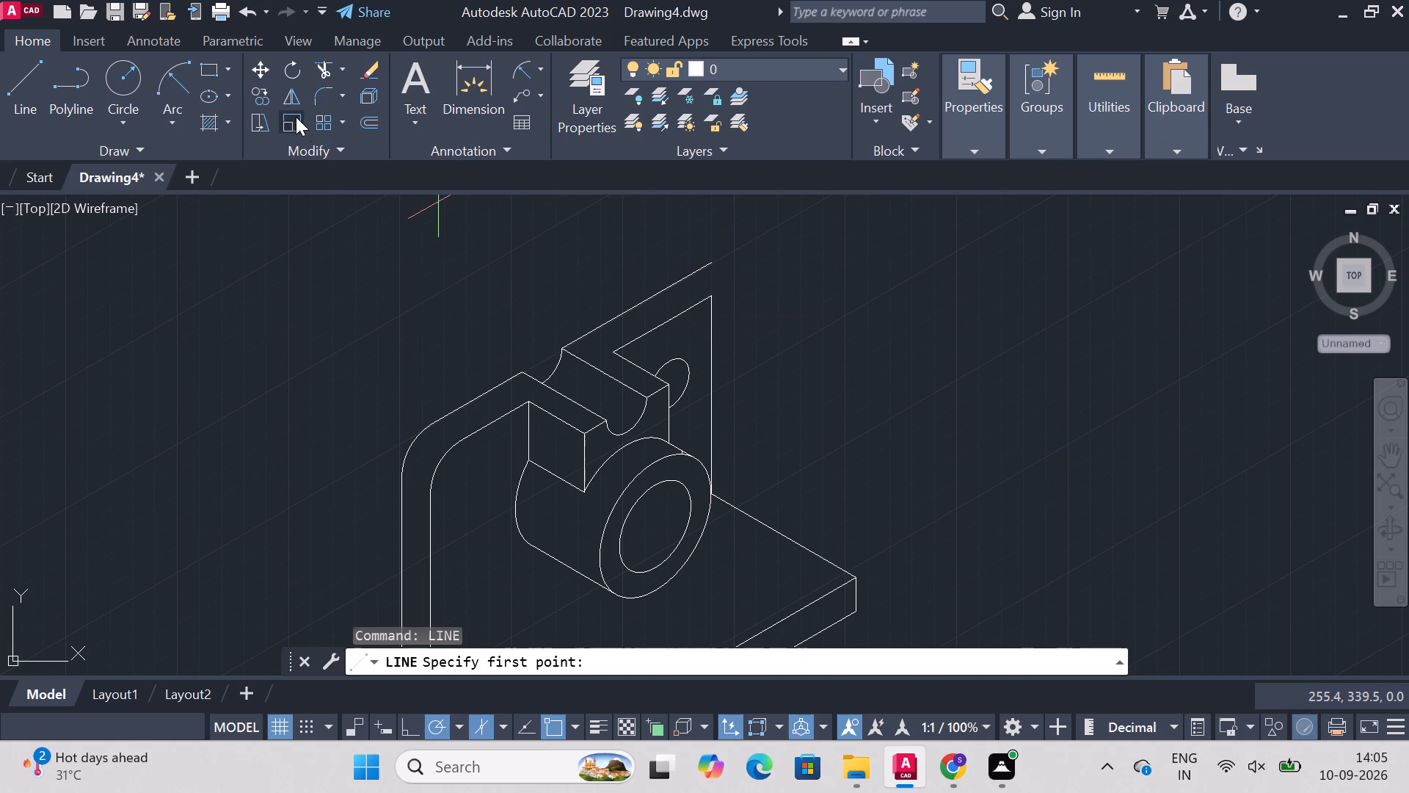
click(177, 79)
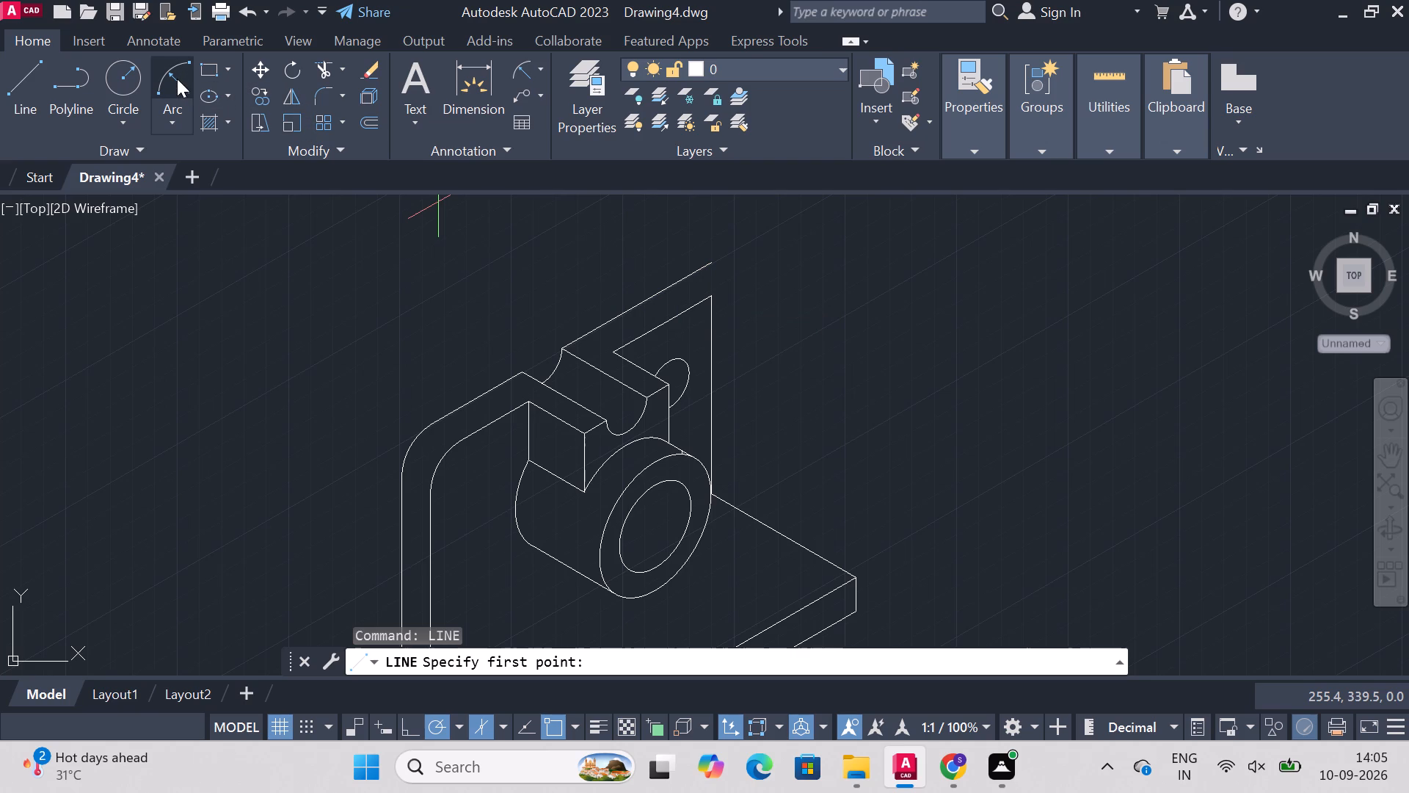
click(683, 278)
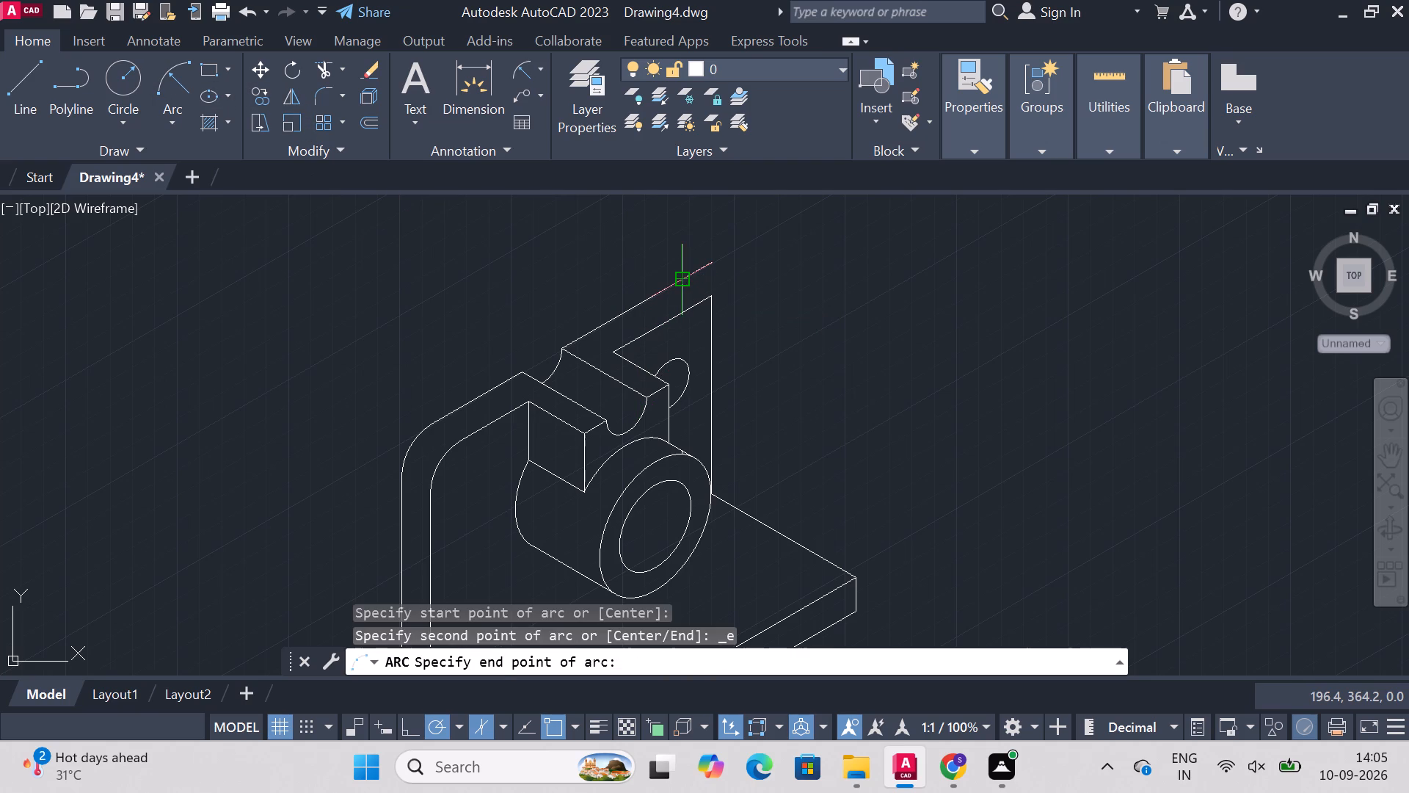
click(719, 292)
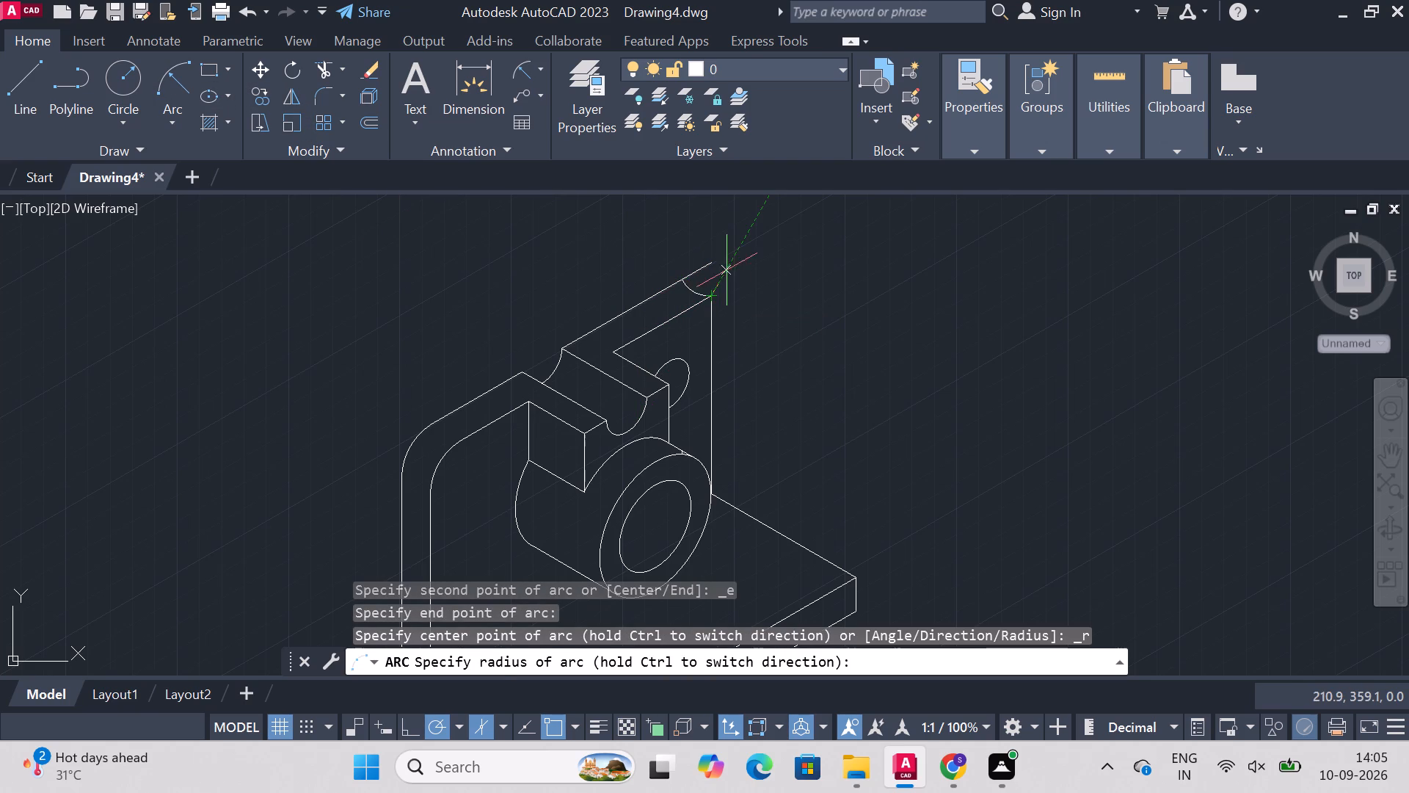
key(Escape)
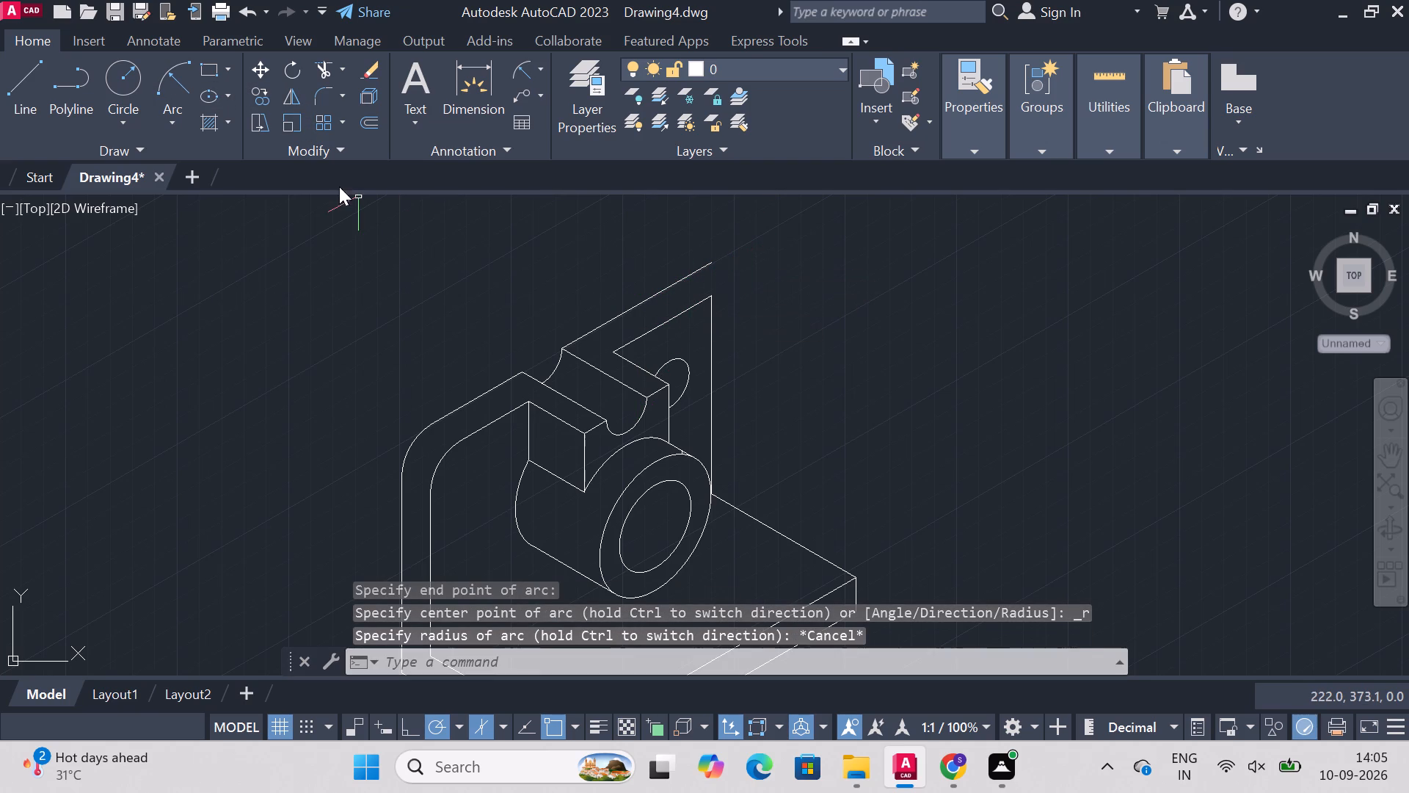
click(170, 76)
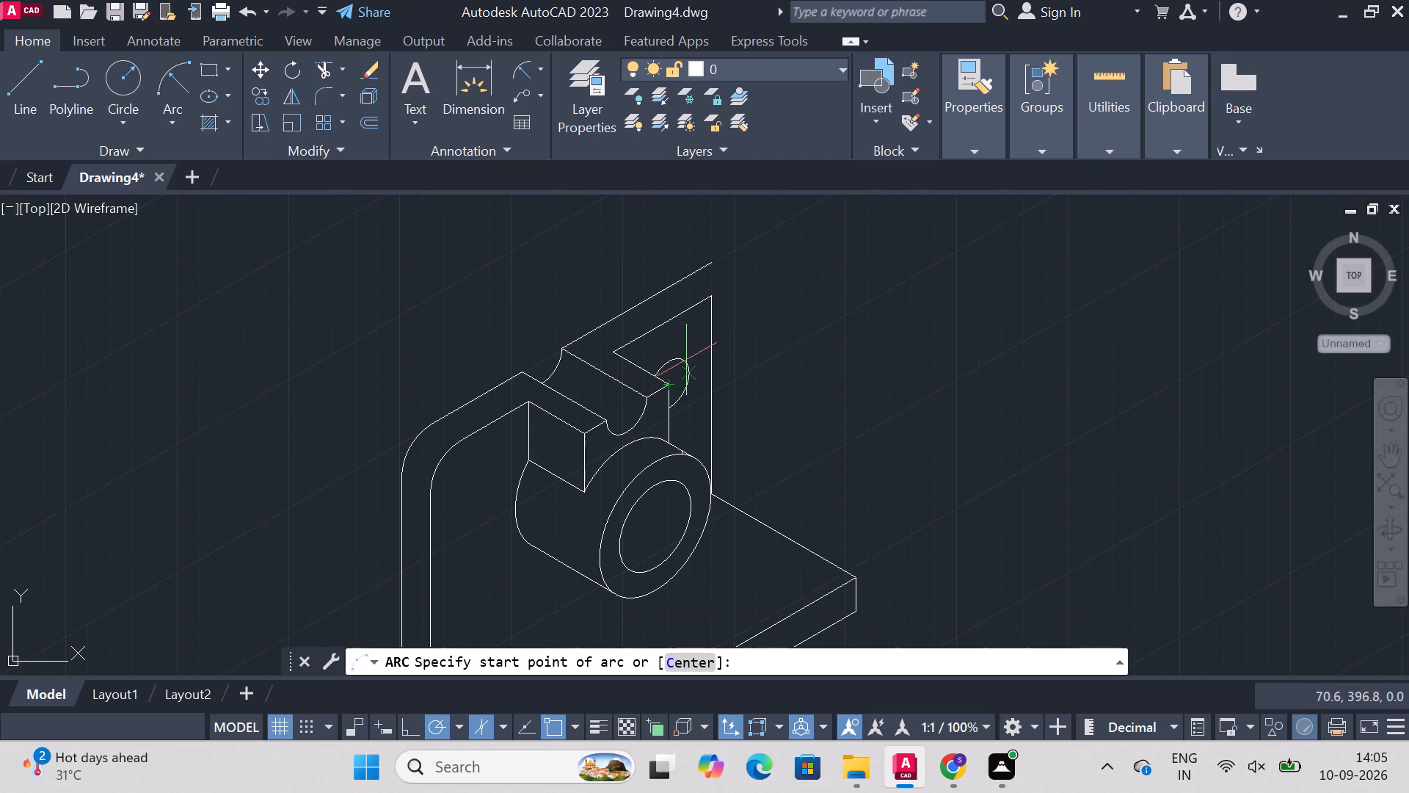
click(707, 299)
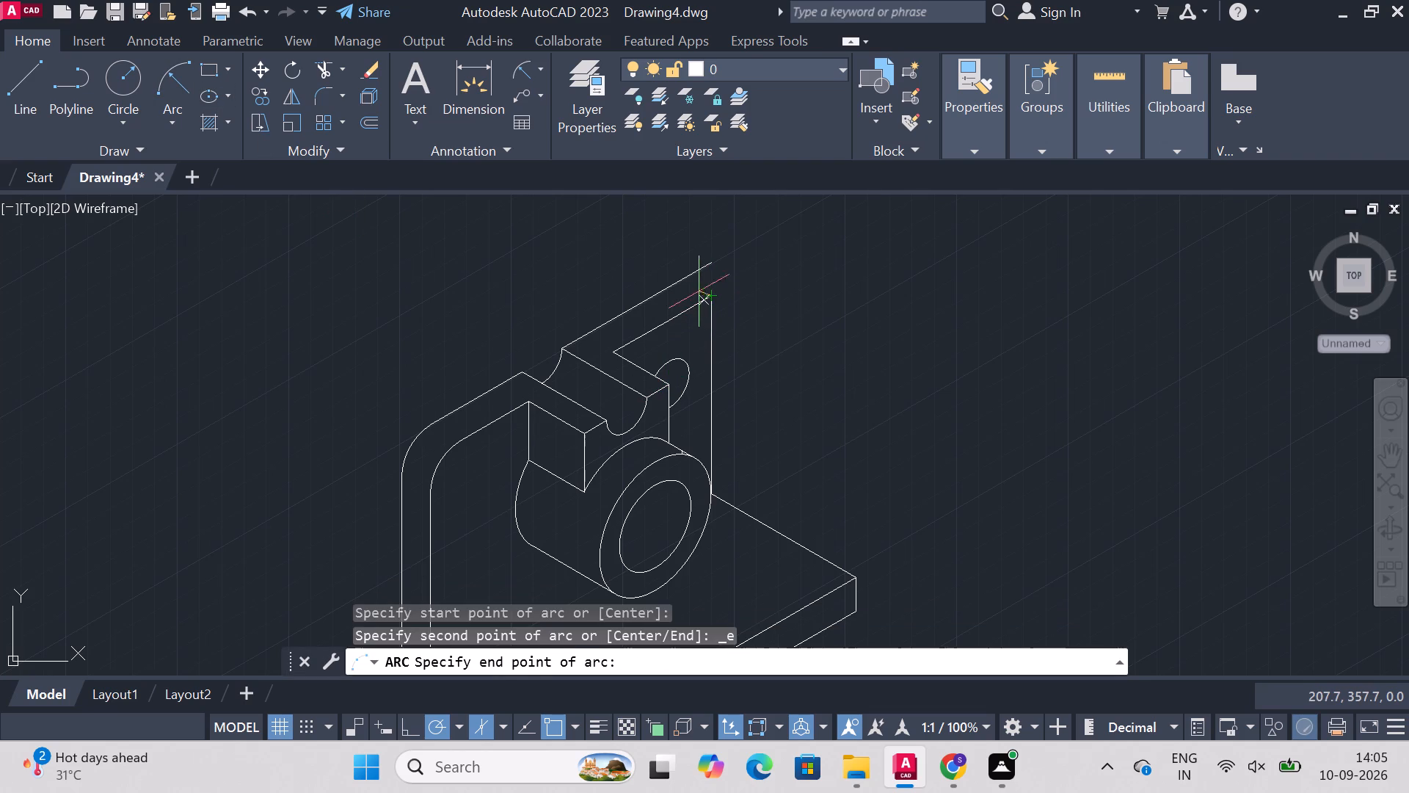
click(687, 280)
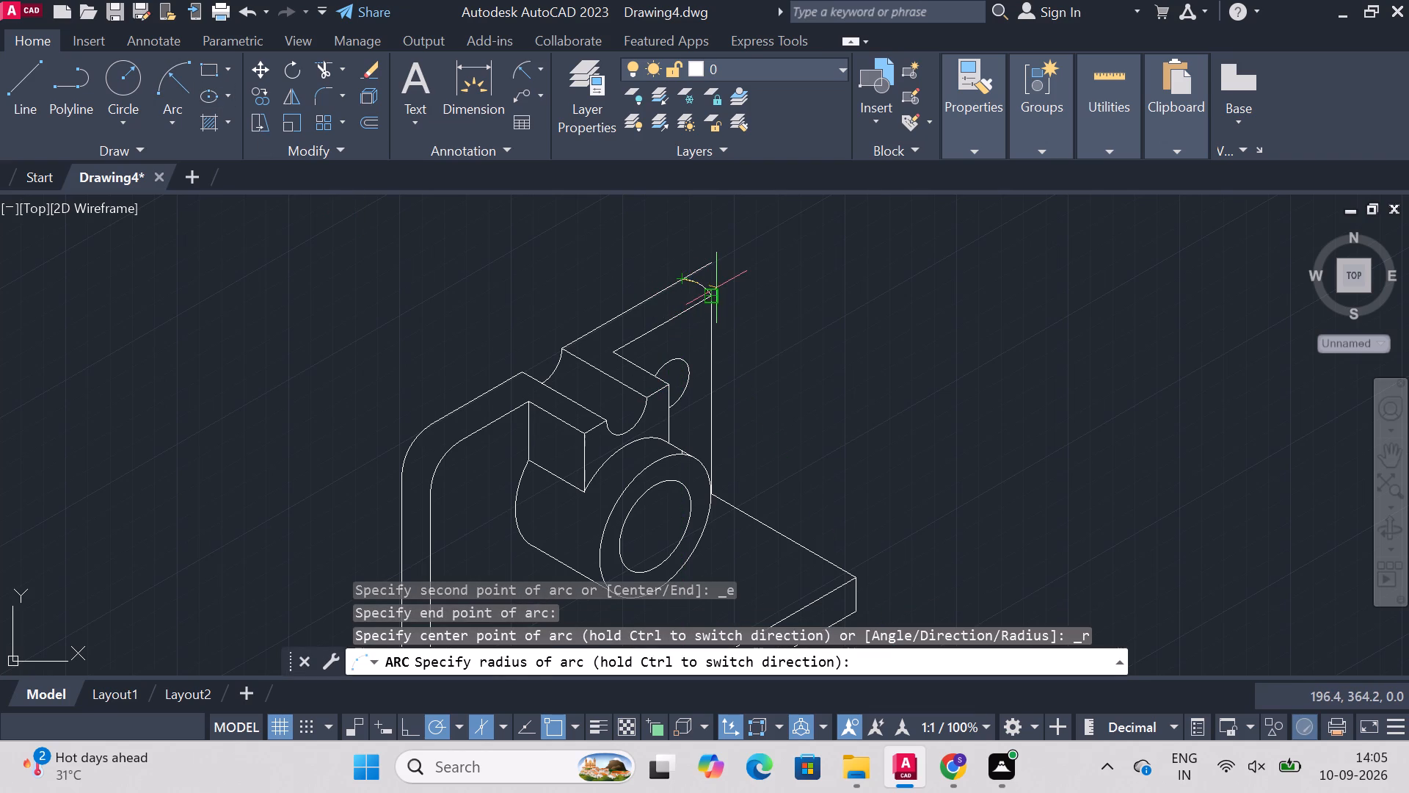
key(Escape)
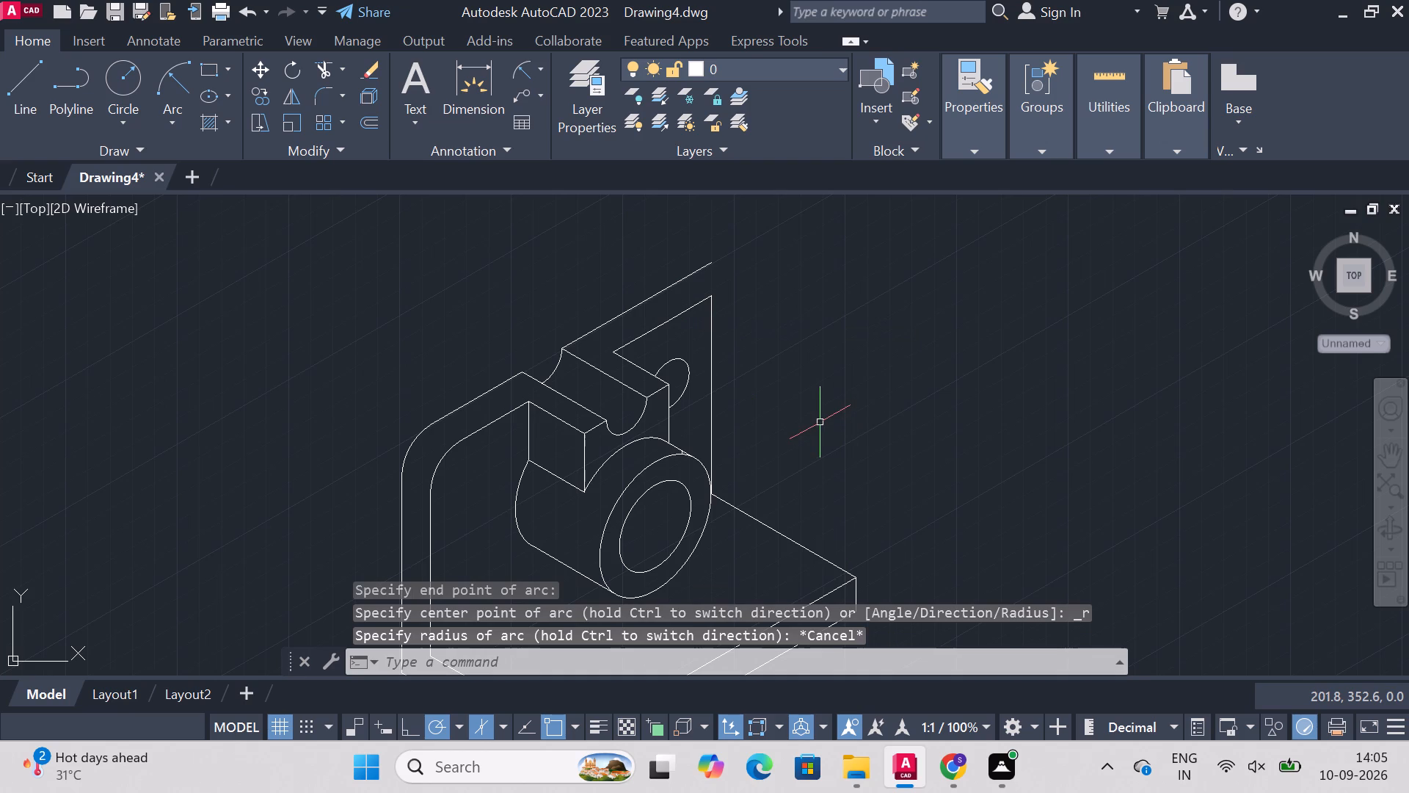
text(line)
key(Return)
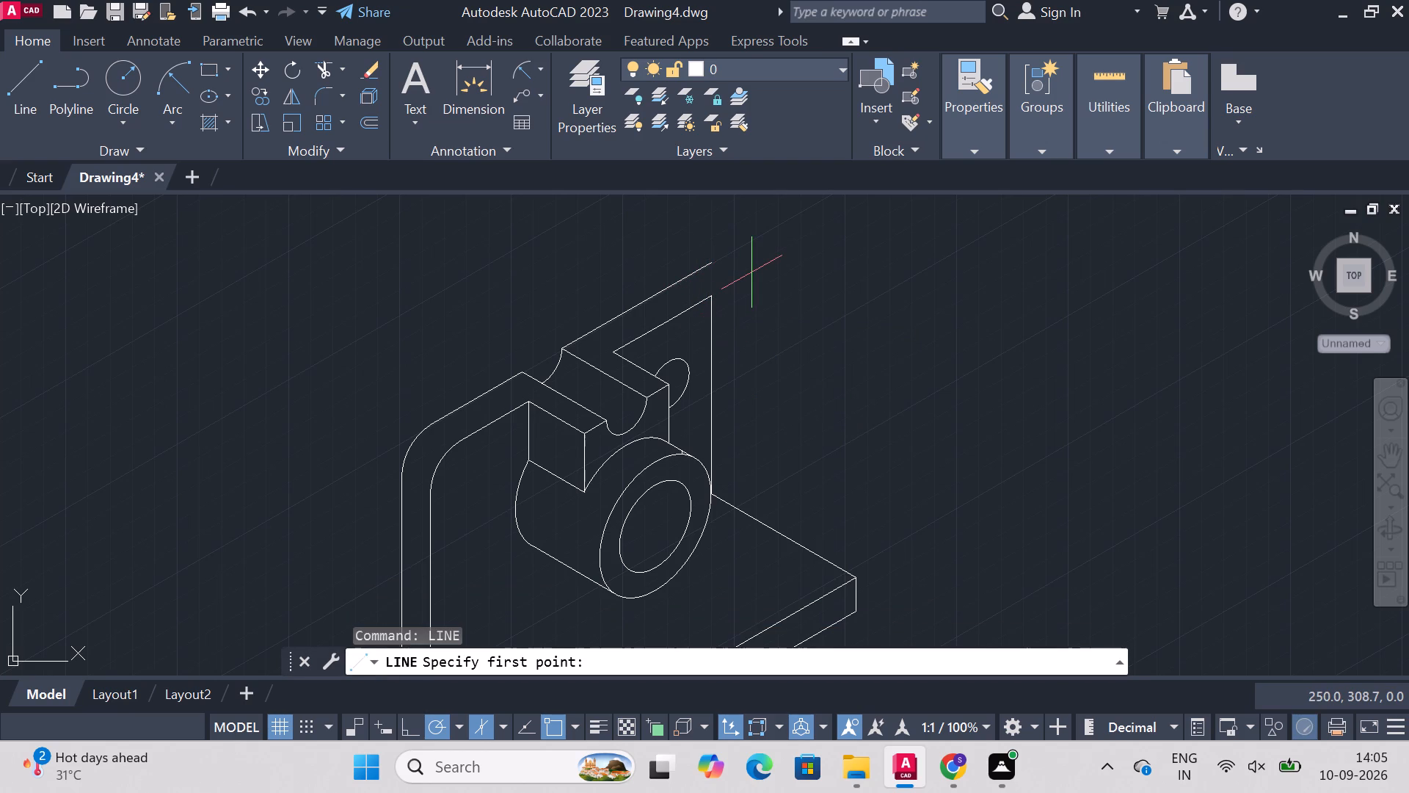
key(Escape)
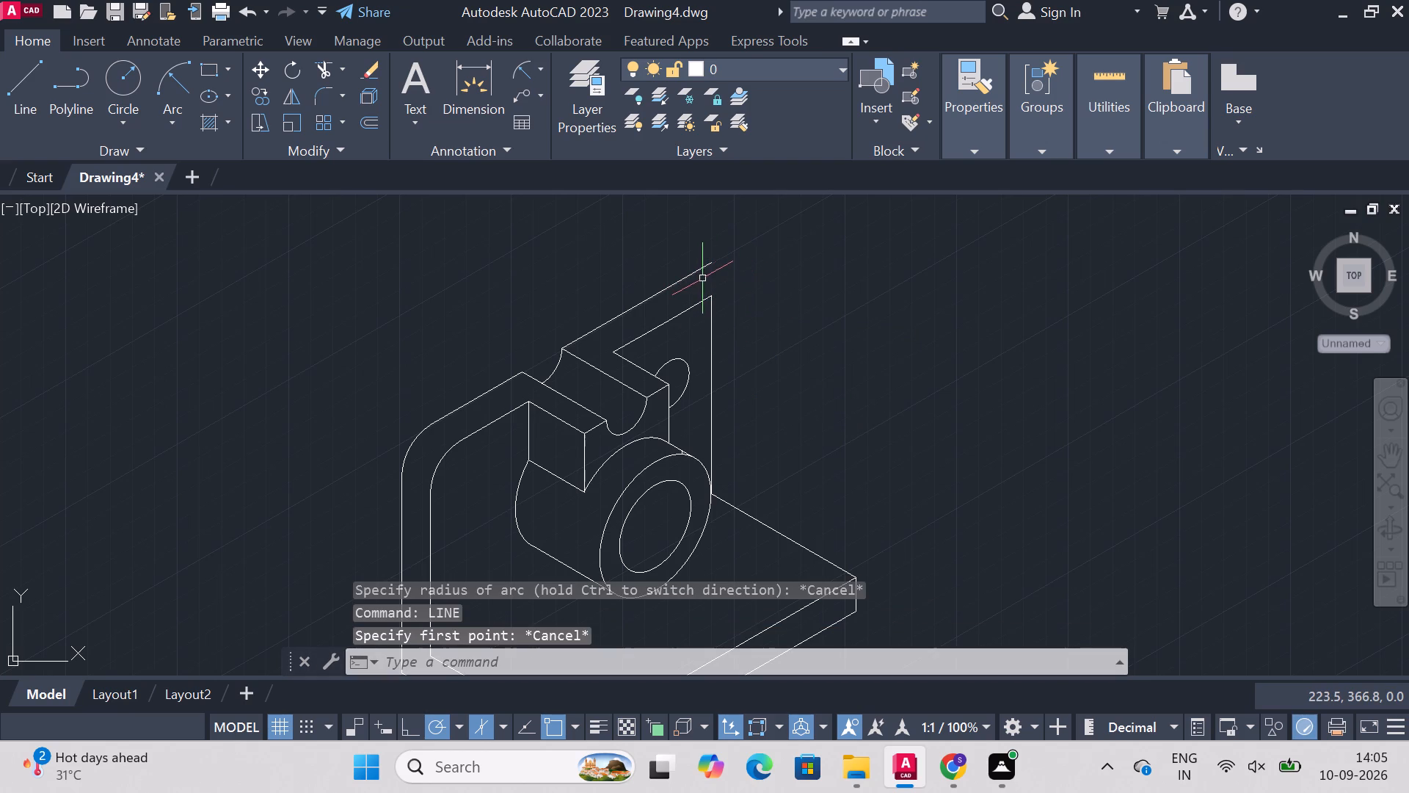
Trim off the outer end segment of the plate's upper sloping edge.
text(trim)
key(Return)
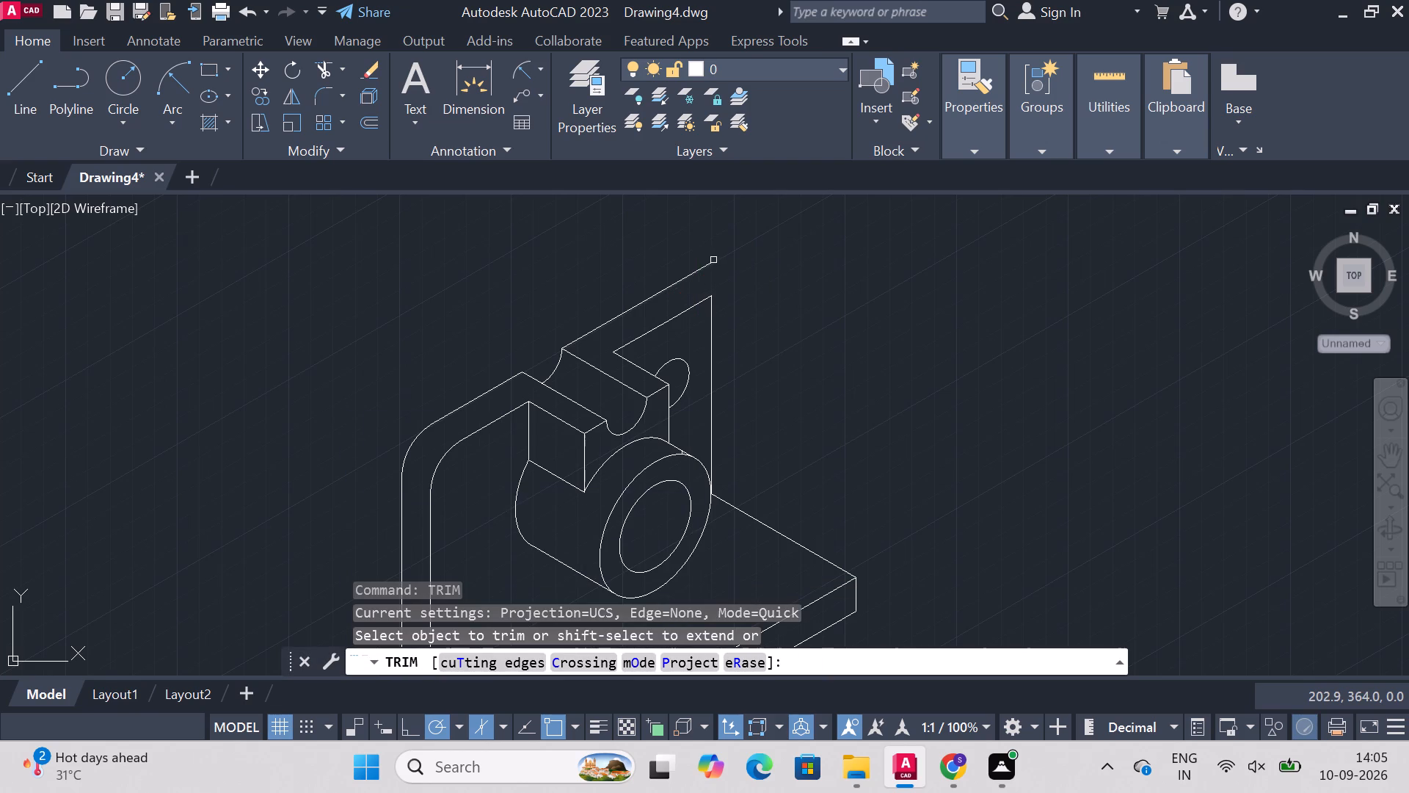
click(708, 261)
key(Escape)
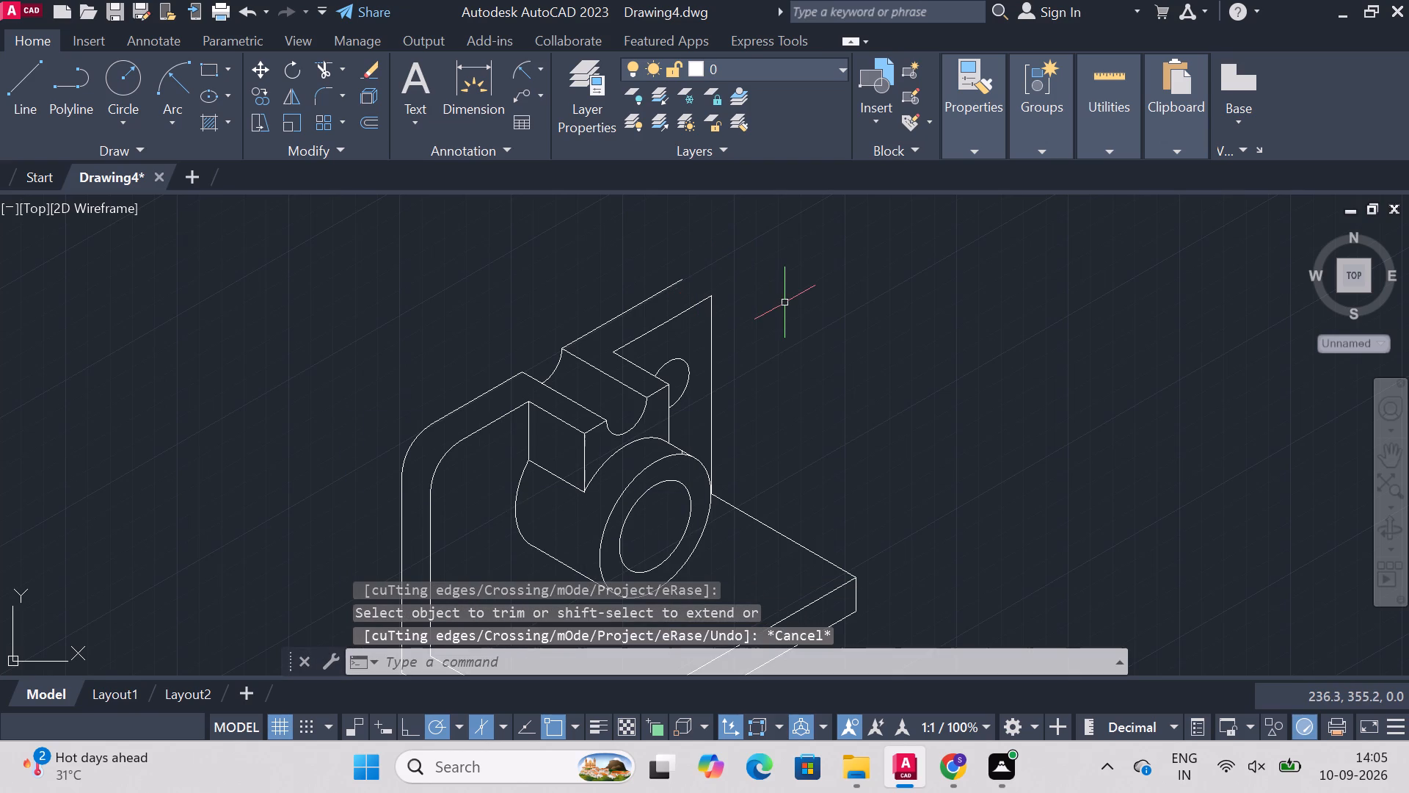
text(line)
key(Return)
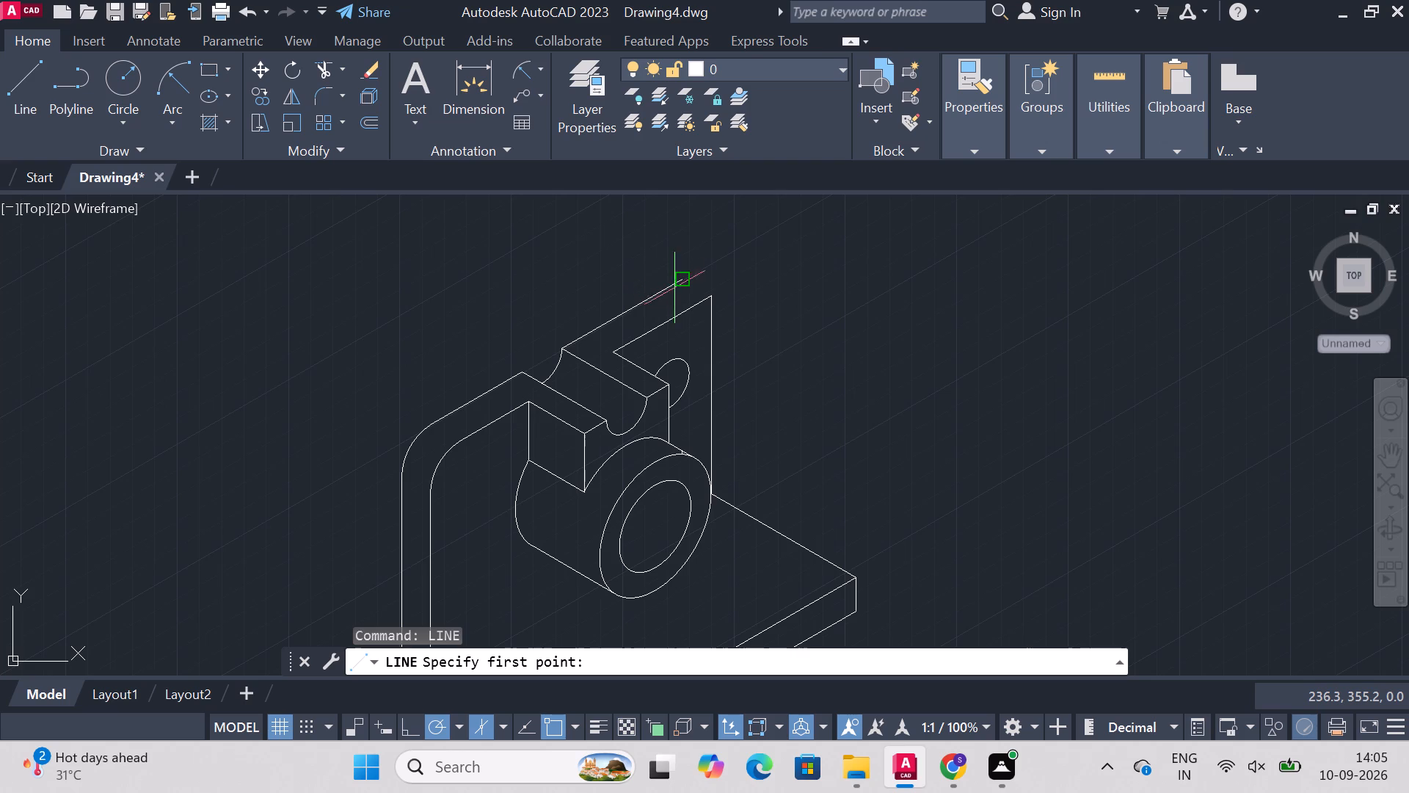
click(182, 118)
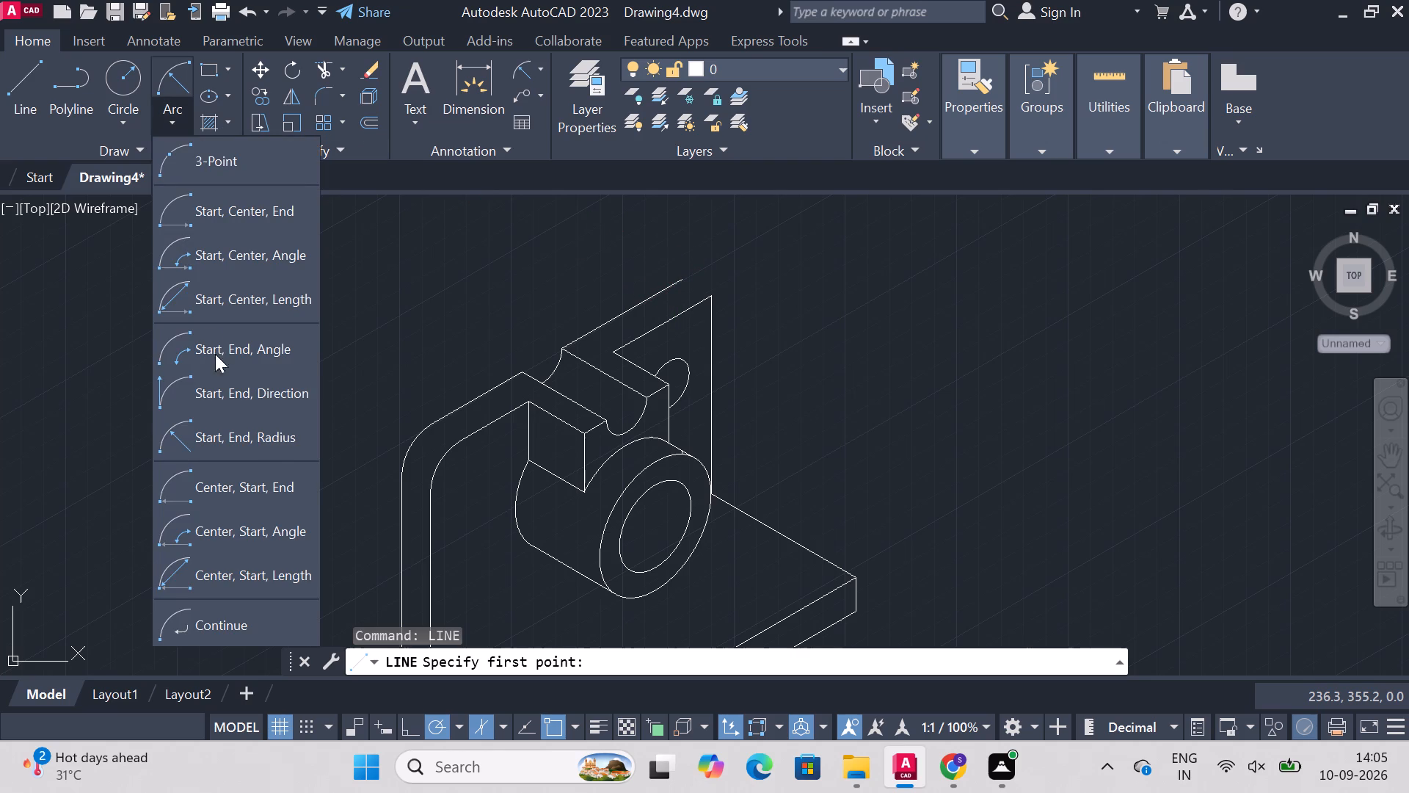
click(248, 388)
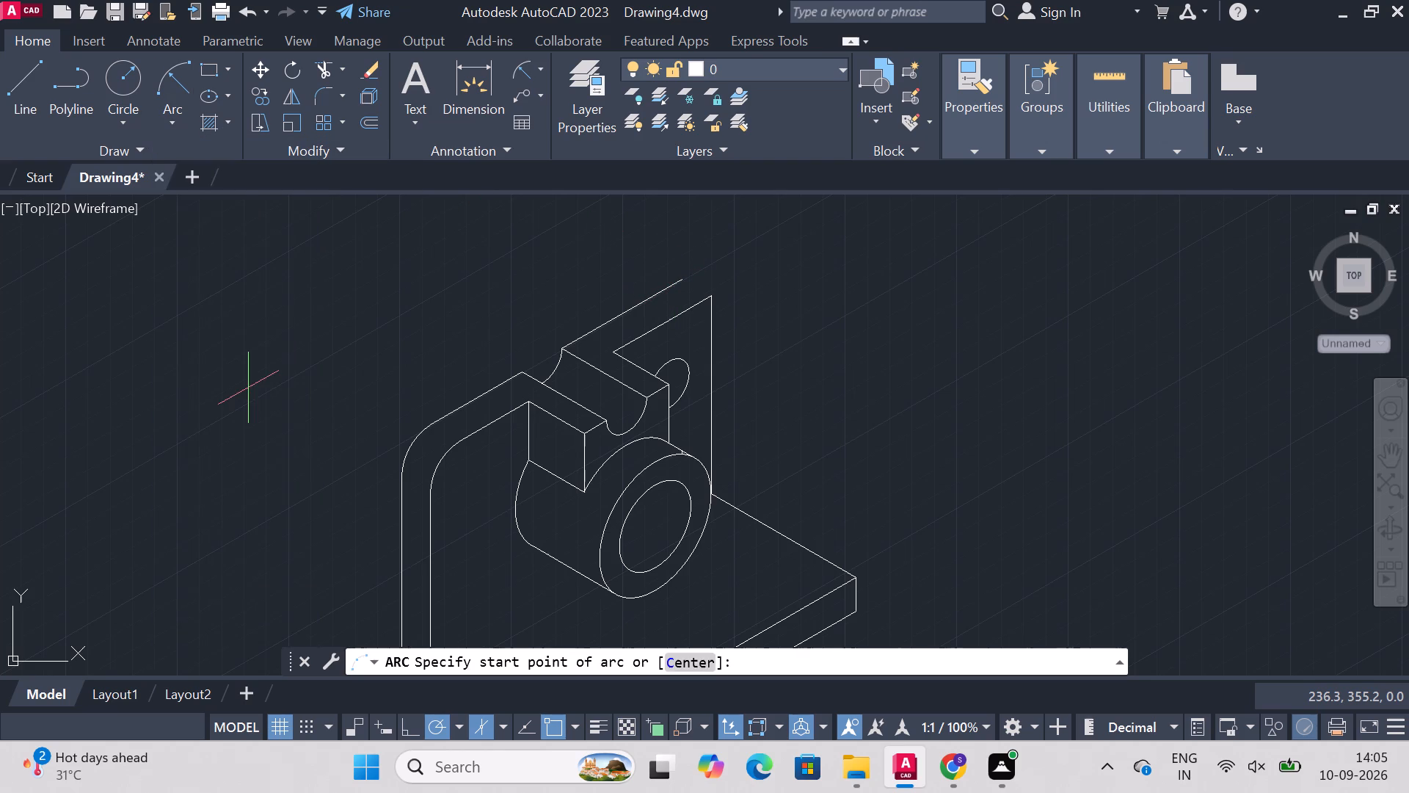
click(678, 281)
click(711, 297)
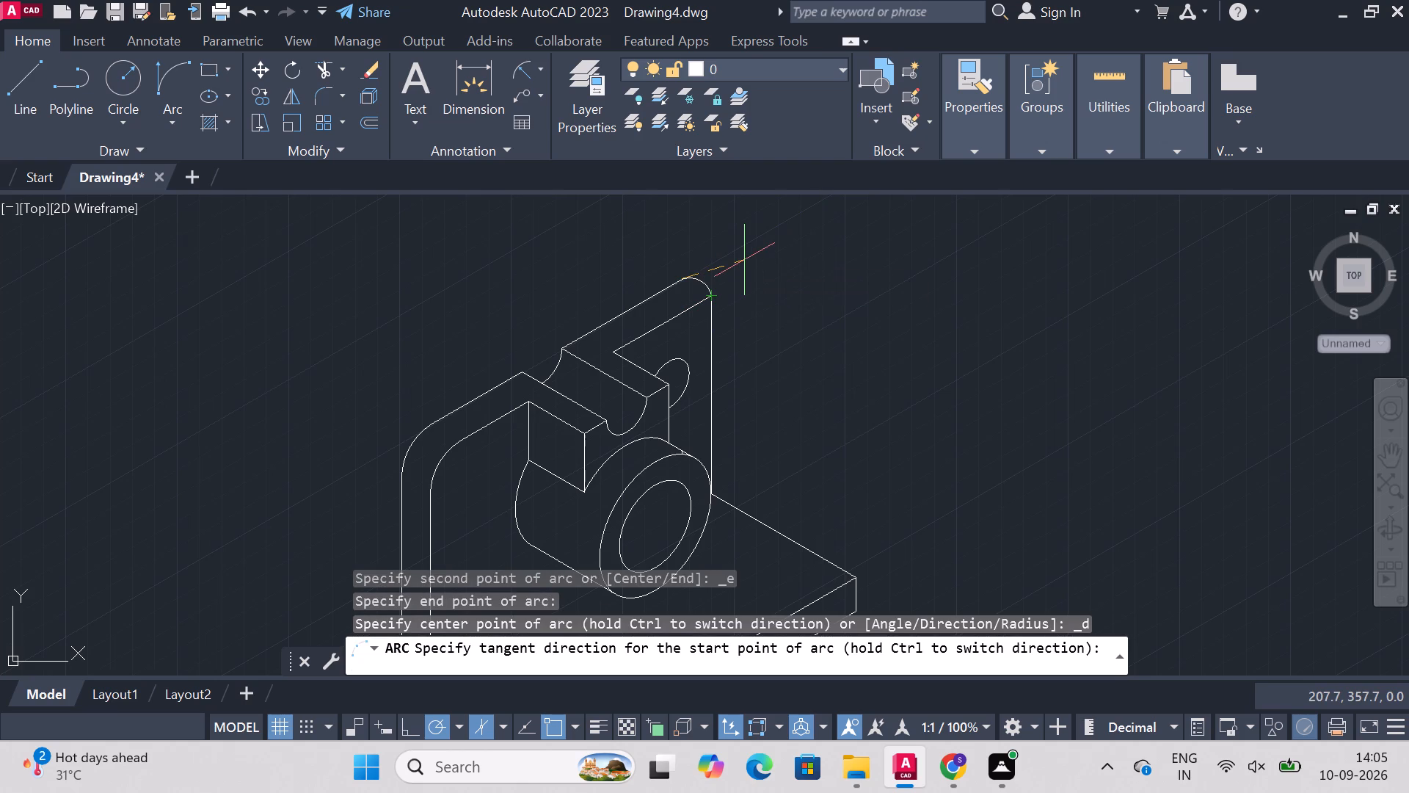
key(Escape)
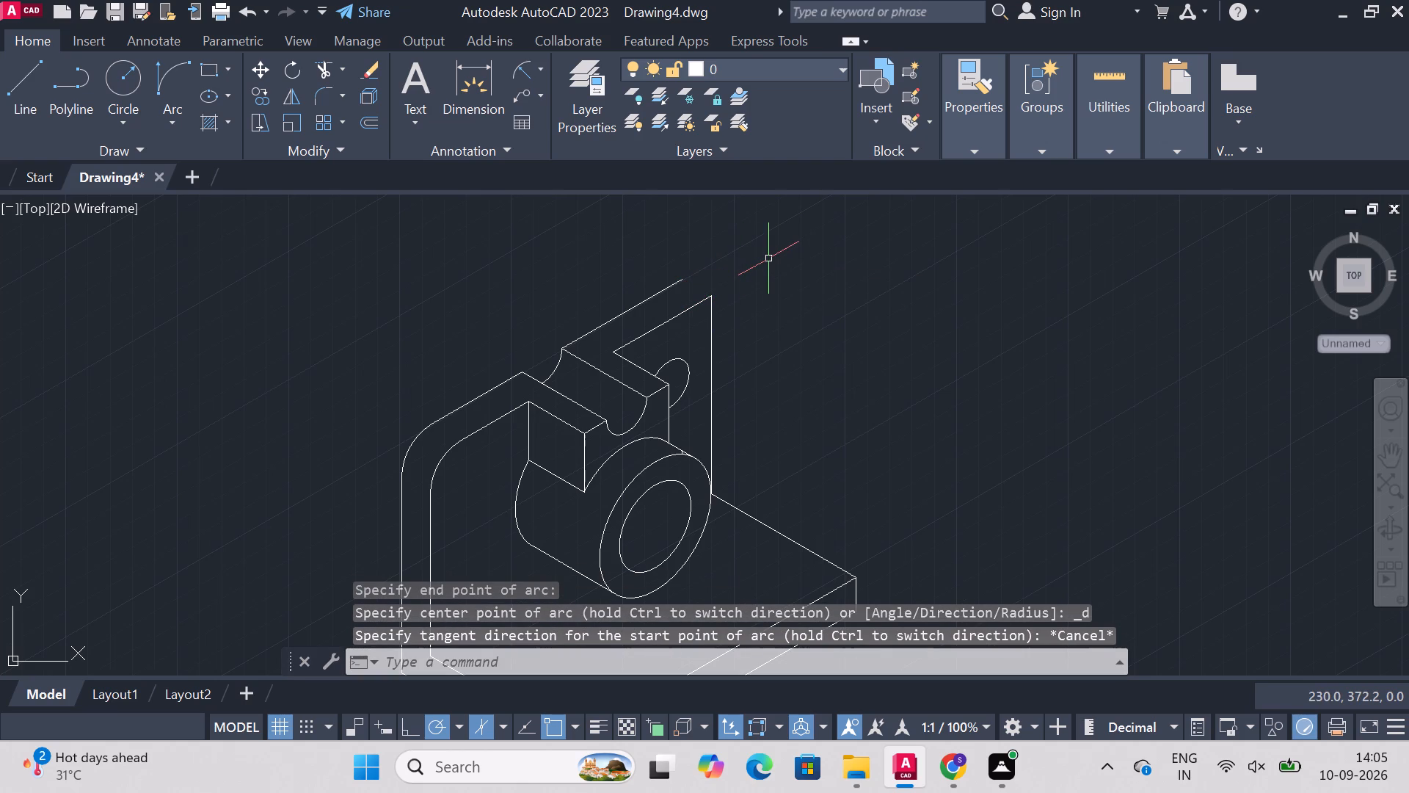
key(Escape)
Close the plate's upper corner with a line from the upper sloping edge's free end to the top of the outer vertical edge.
text(line)
key(Return)
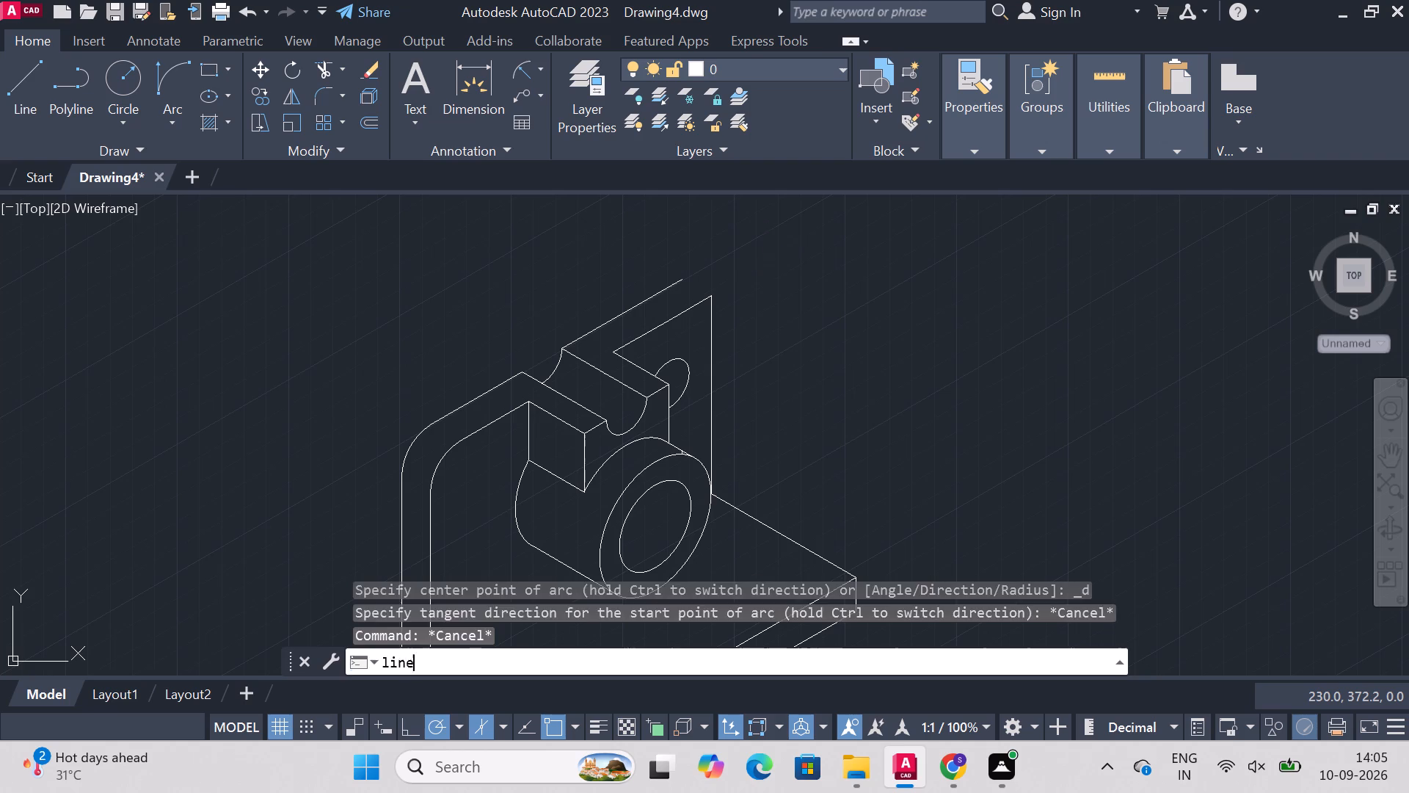
click(684, 282)
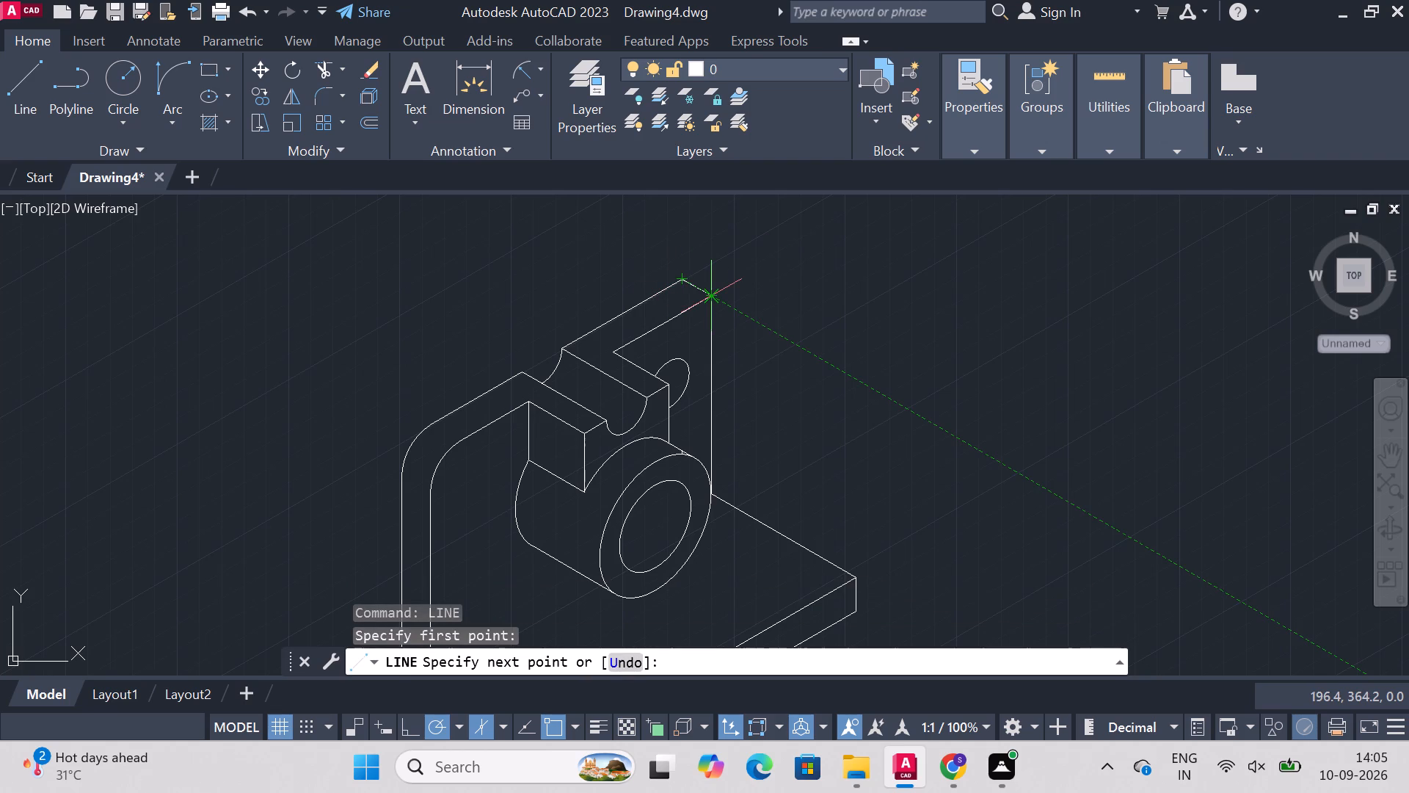
click(716, 297)
key(Escape)
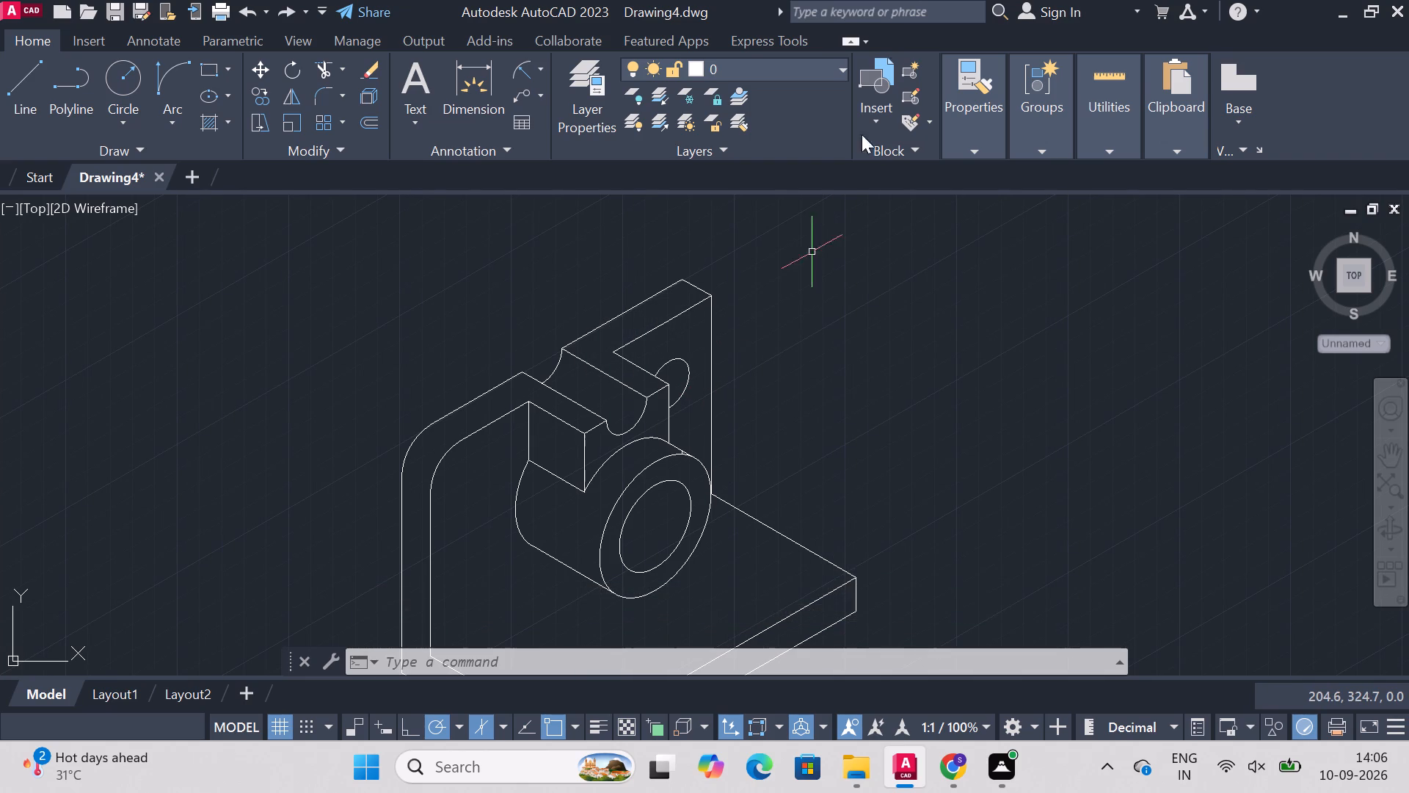
Measure the edges around the upper plate and the grooved block with the quick Measure tool.
click(1122, 84)
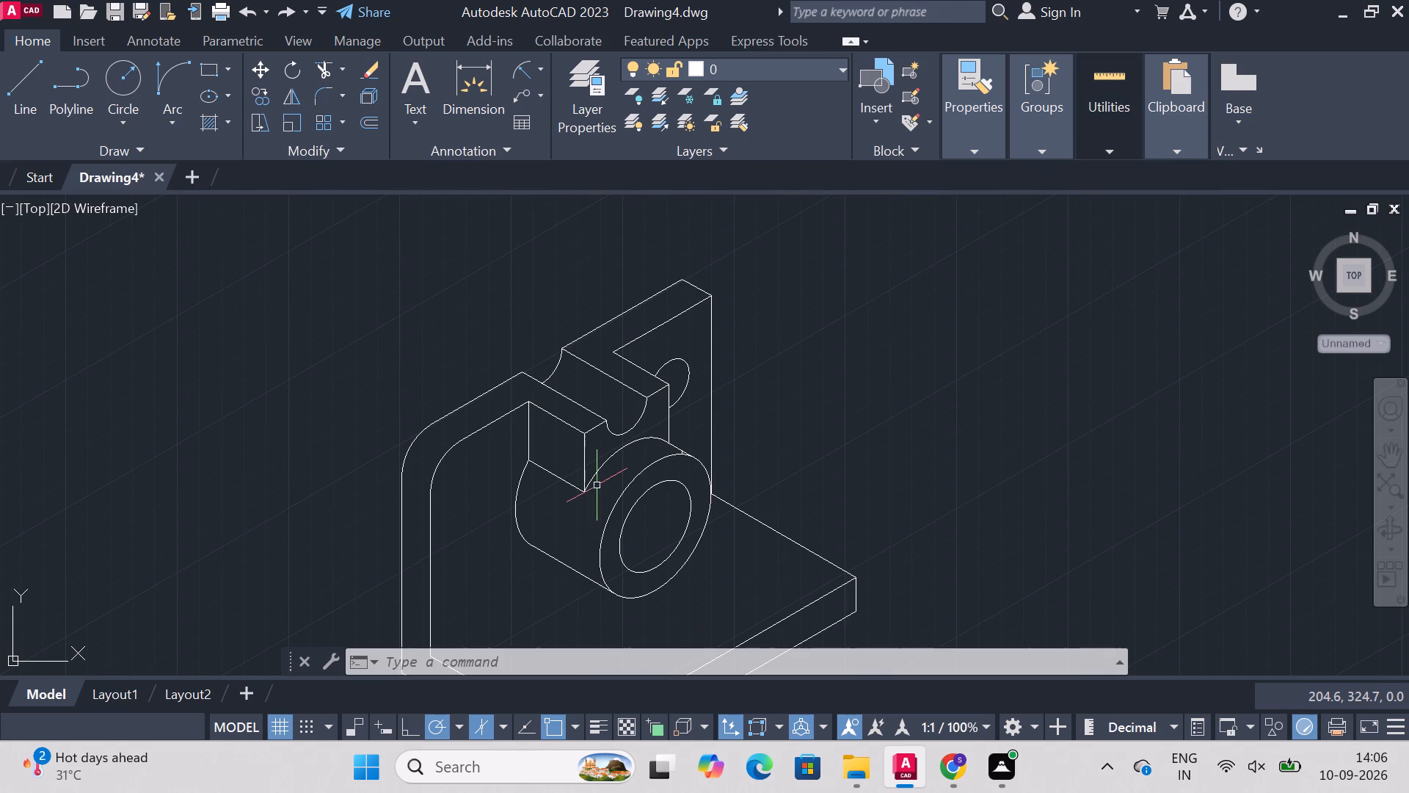
click(1096, 66)
click(1107, 76)
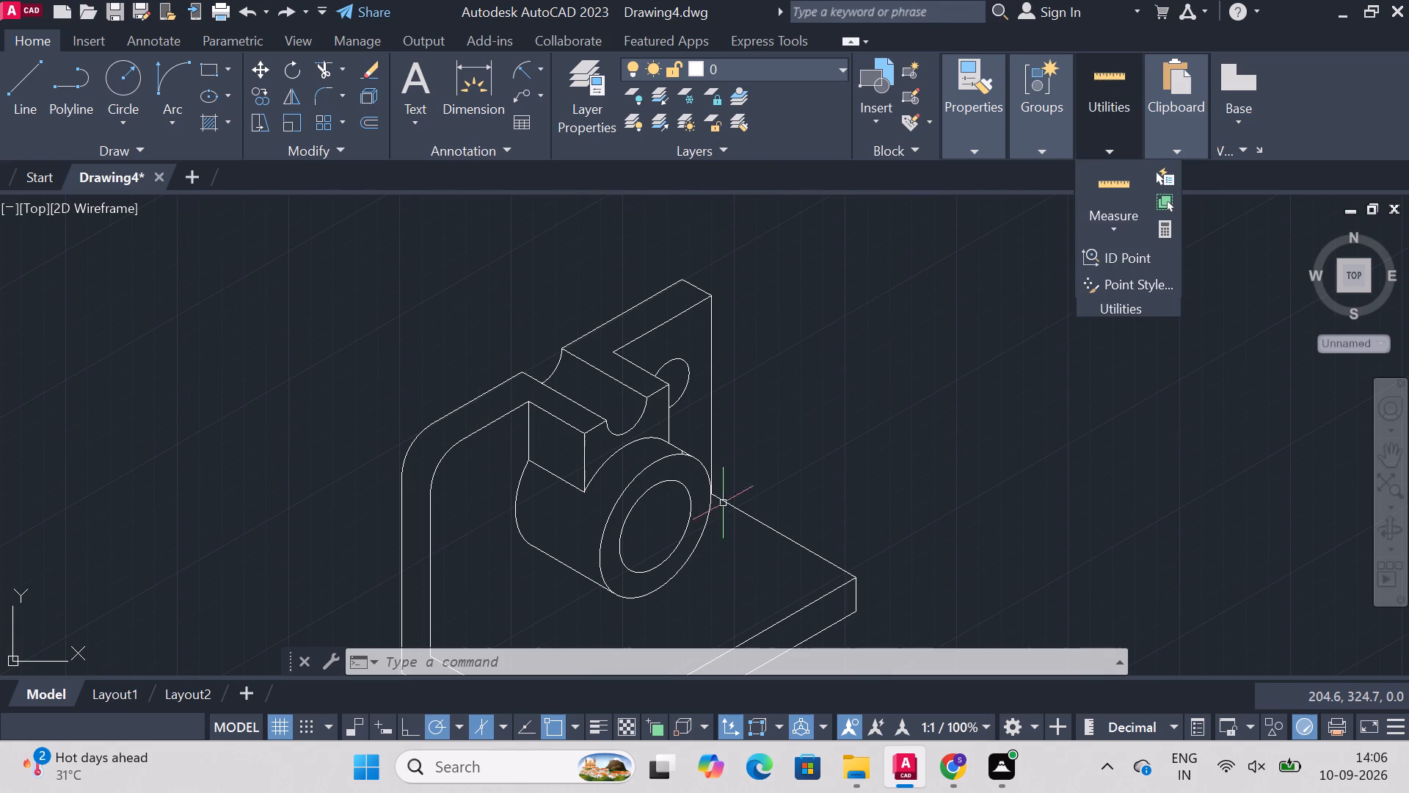
triple_click(1093, 70)
triple_click(1093, 70)
click(1104, 102)
click(1119, 185)
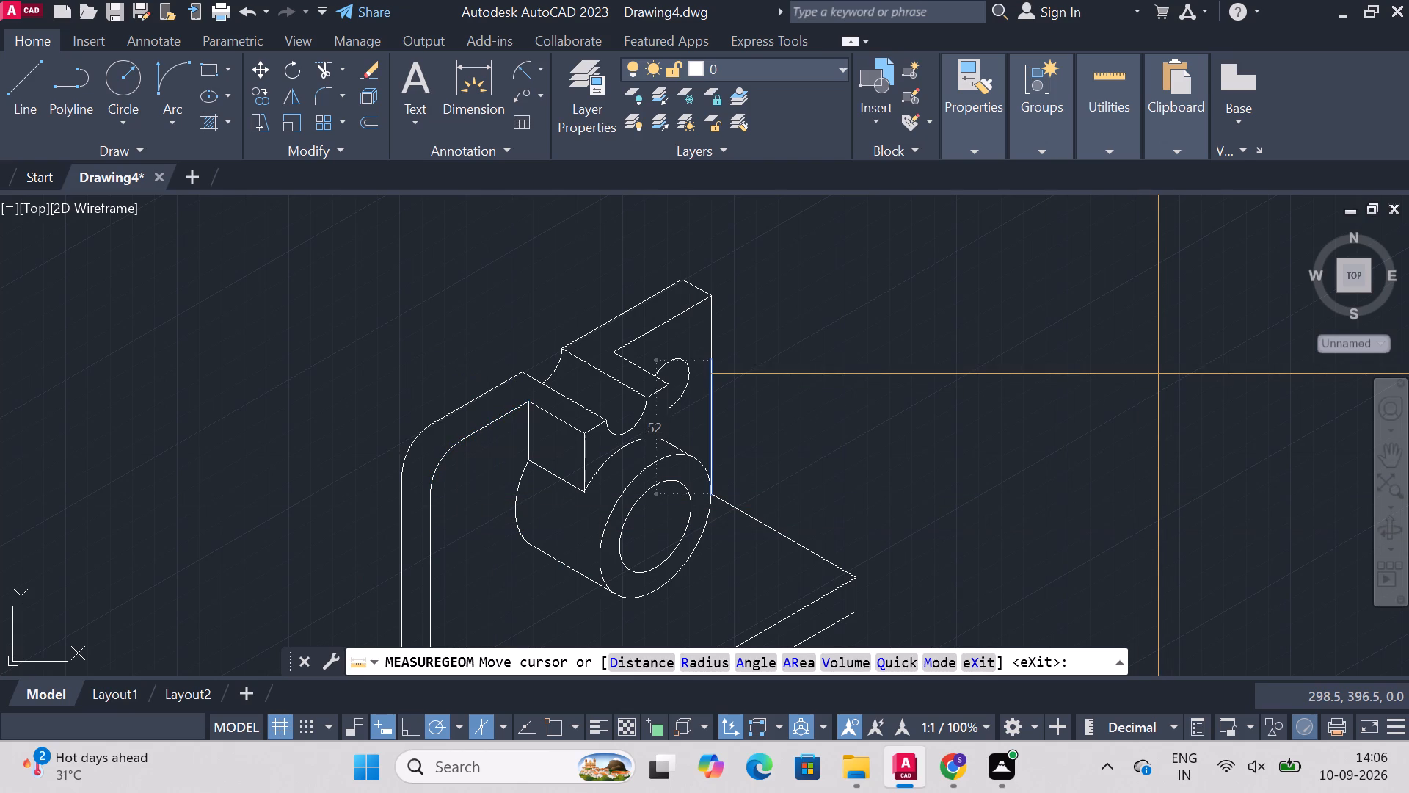
ctrl+scroll(1158, 374, down, 7)
ctrl+scroll(1158, 374, up, 4)
ctrl+scroll(1158, 374, down, 2)
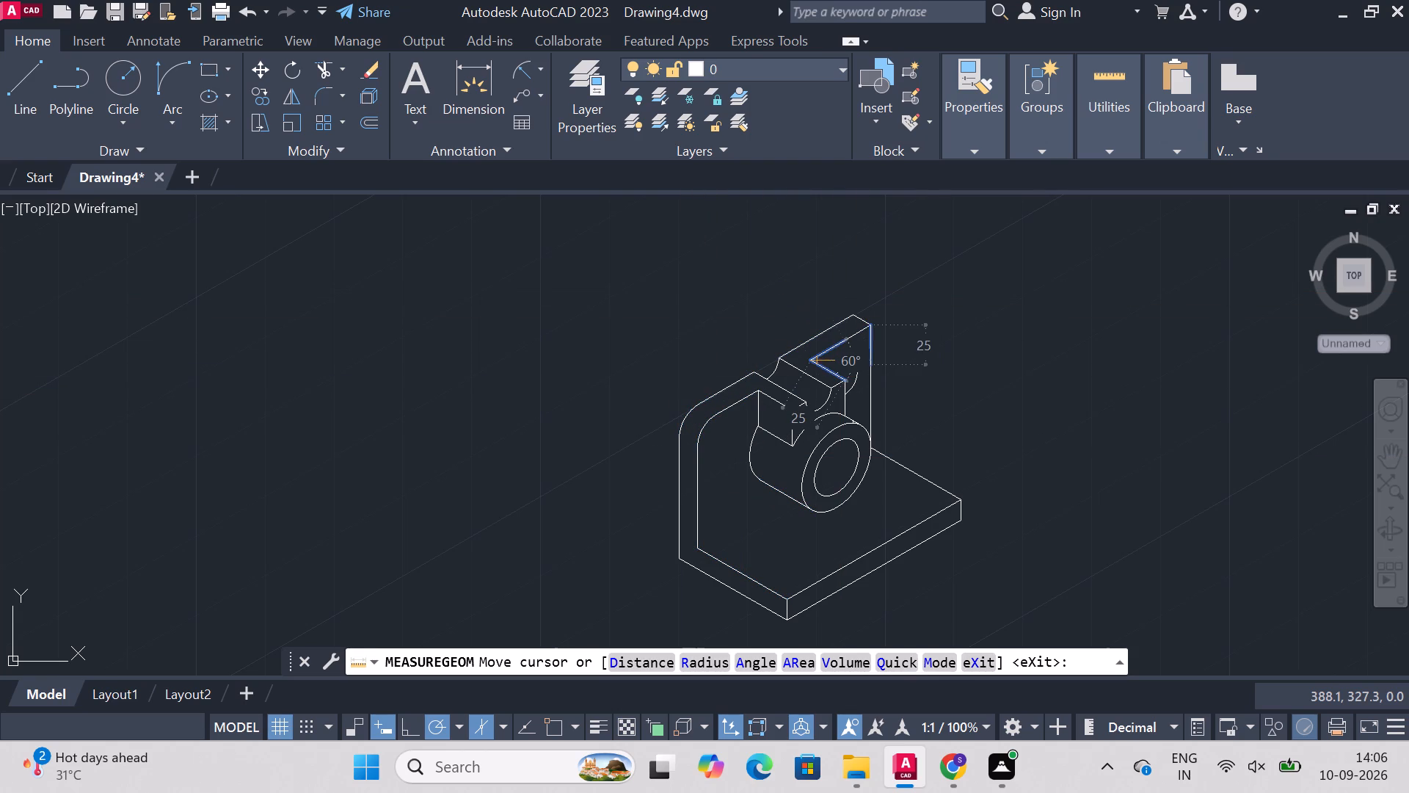
key(l)
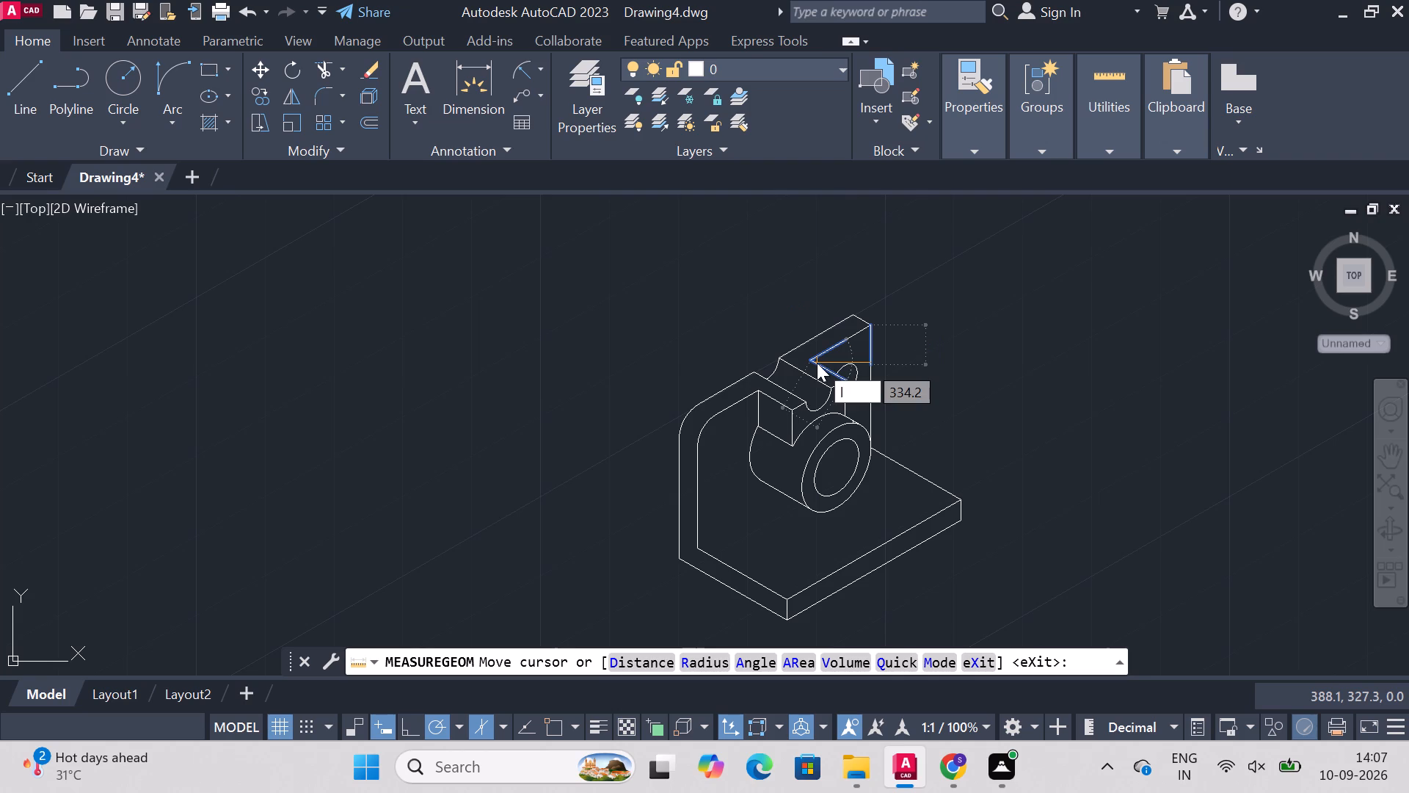
key(Return)
key(Return)
key(Escape)
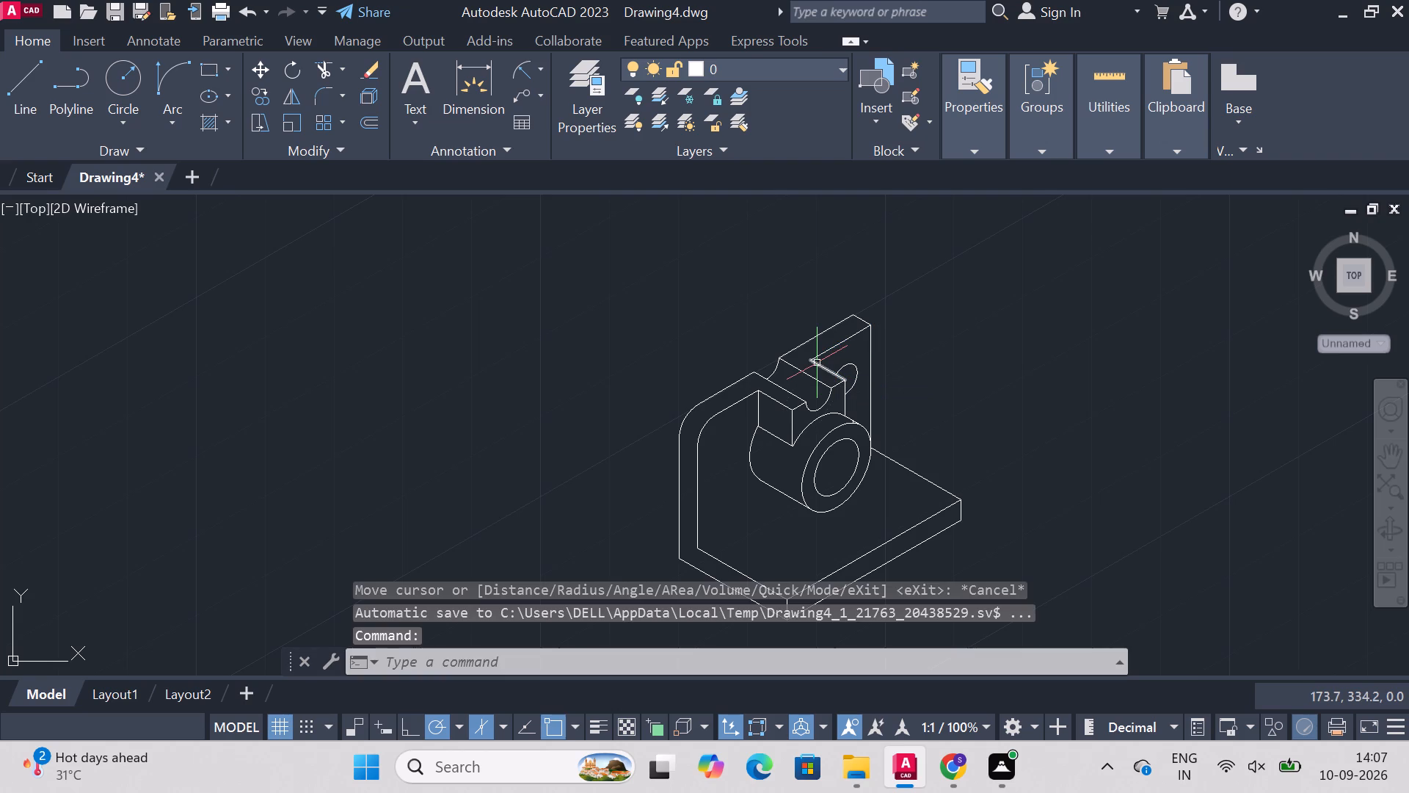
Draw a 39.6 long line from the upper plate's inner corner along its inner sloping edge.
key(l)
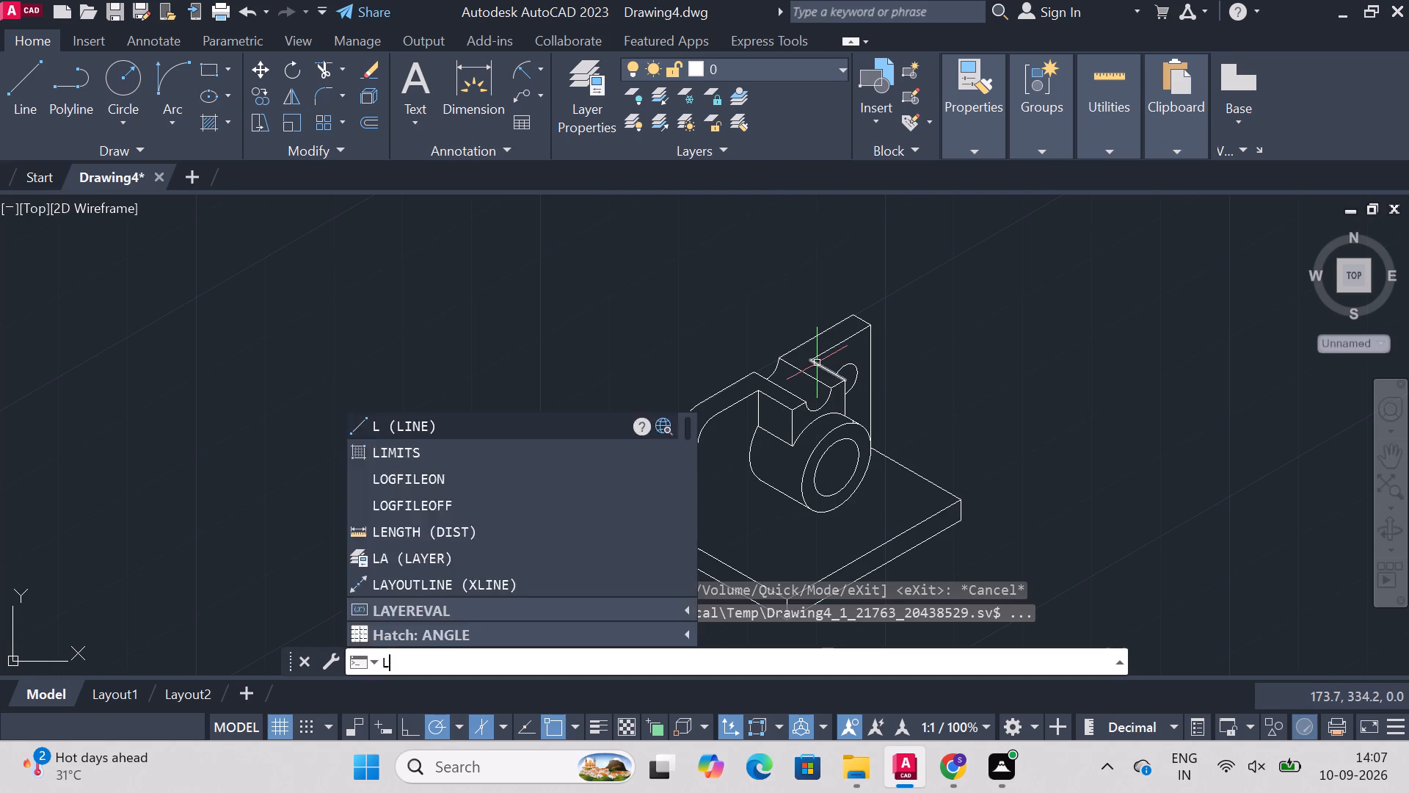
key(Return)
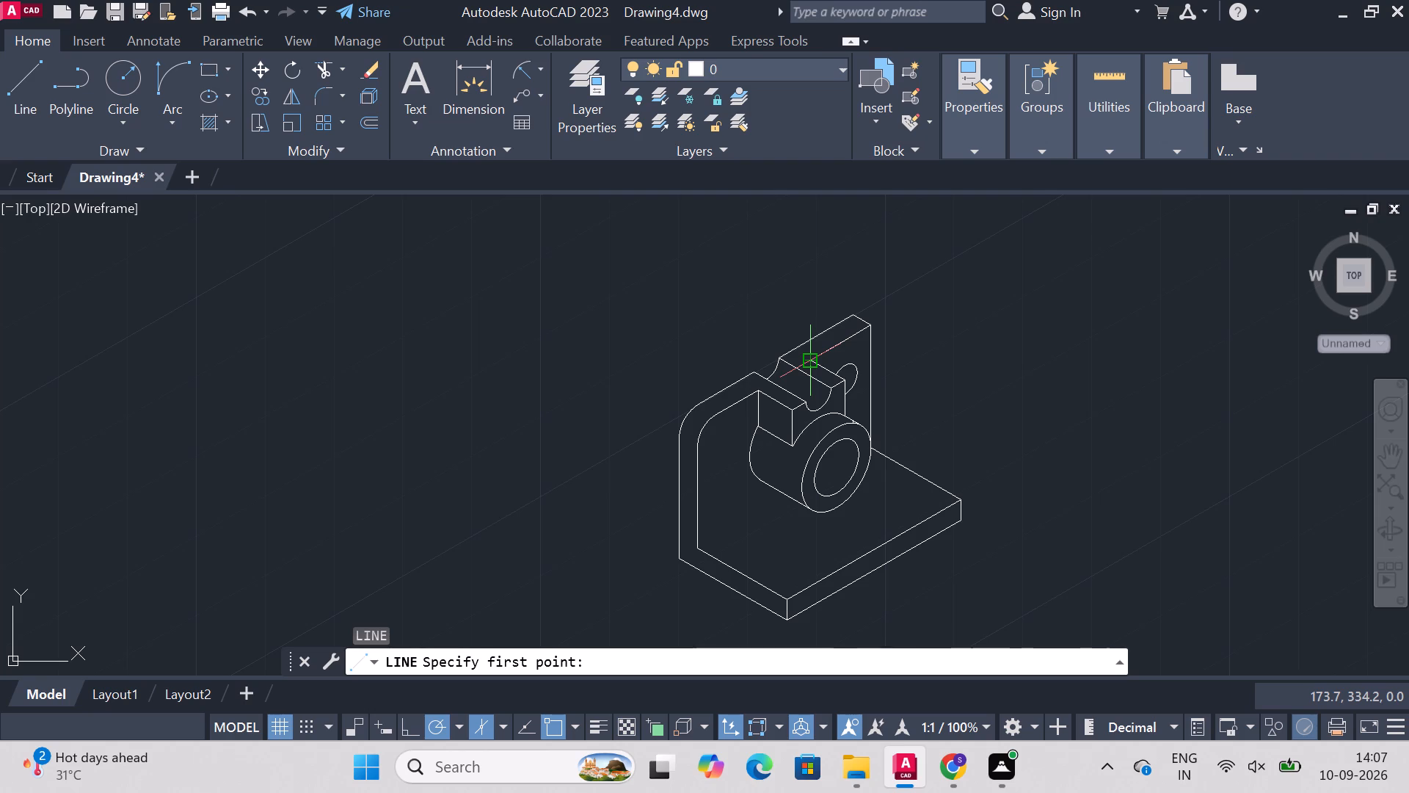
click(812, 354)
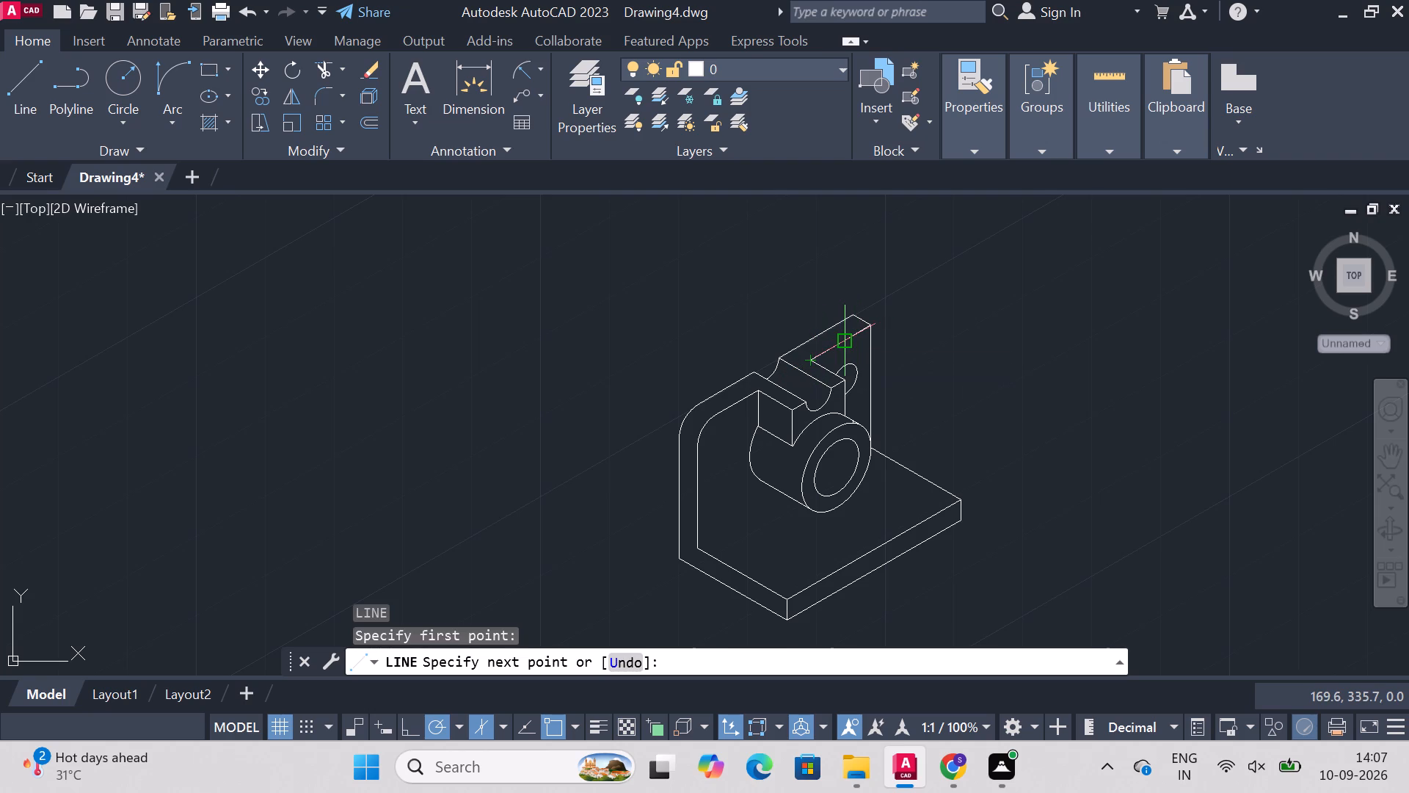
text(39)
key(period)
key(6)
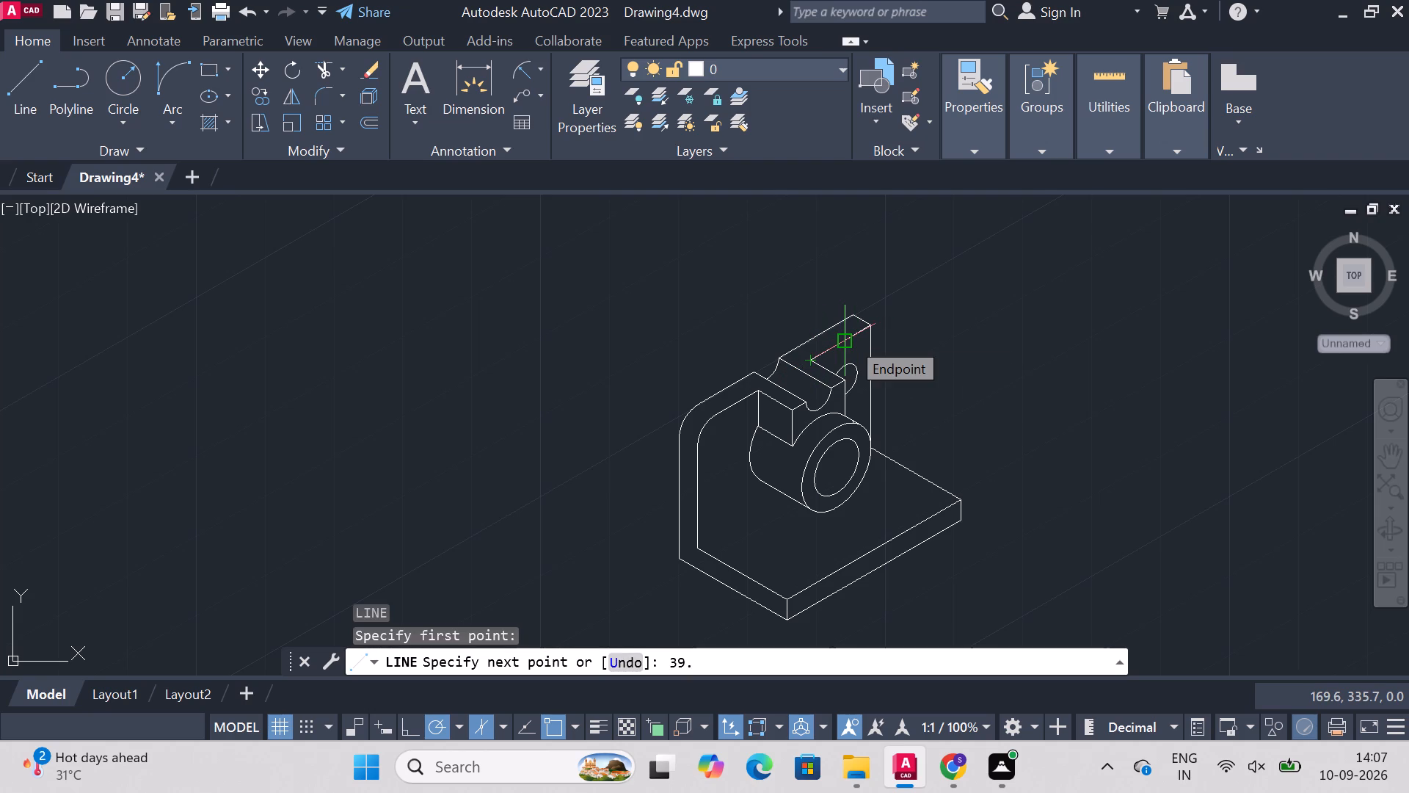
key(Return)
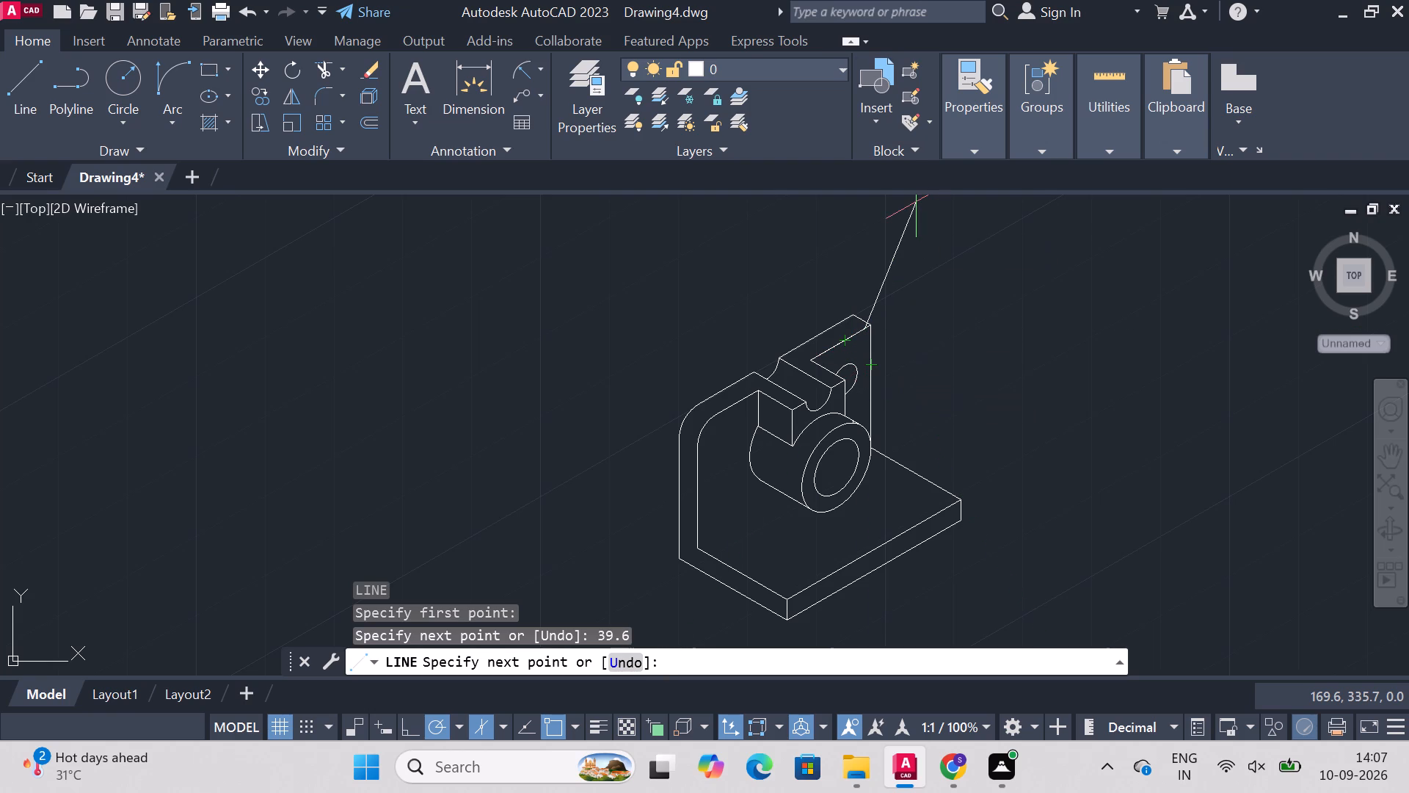
Check the length of the straight inner sloping edge between the bracket's rounded corner and the grooved block.
click(1096, 67)
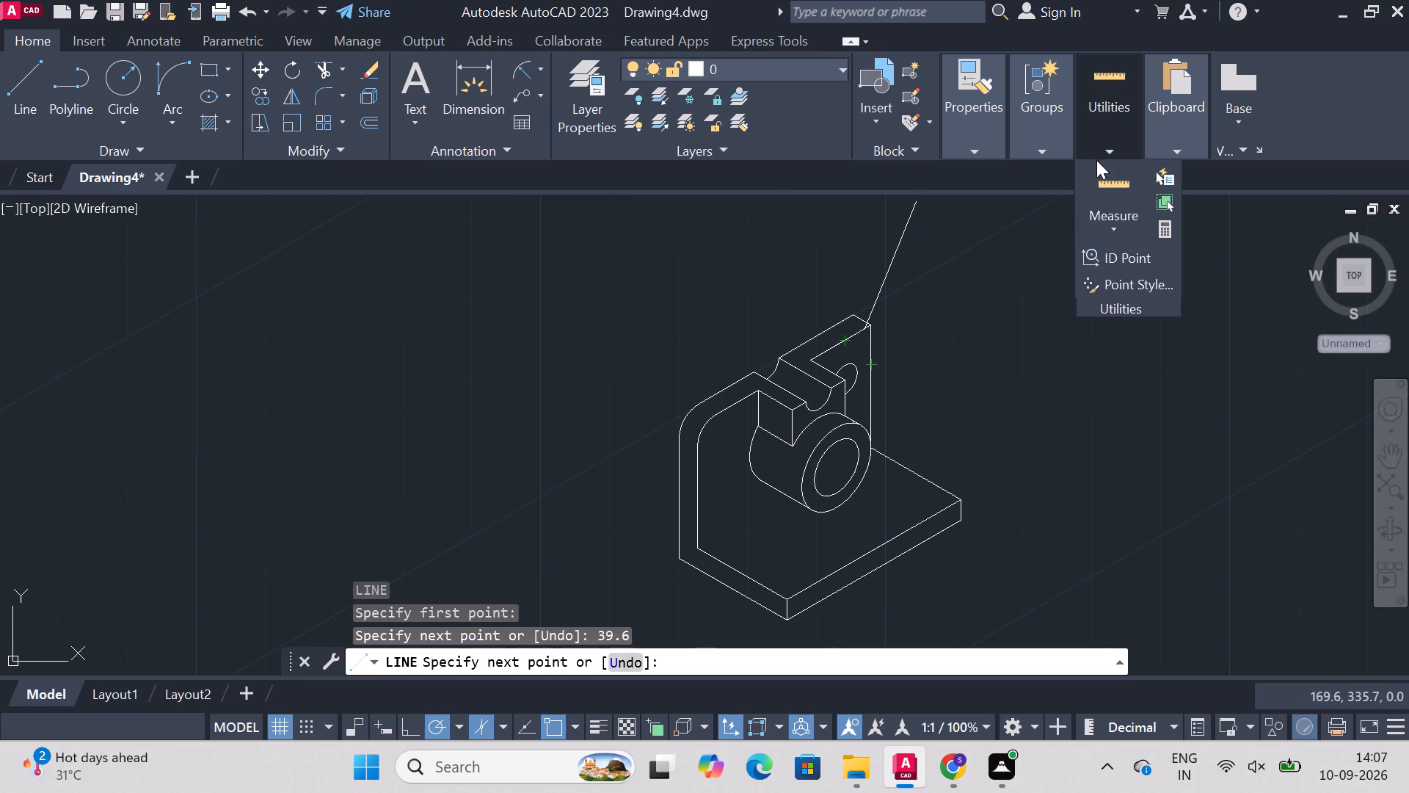
click(1104, 187)
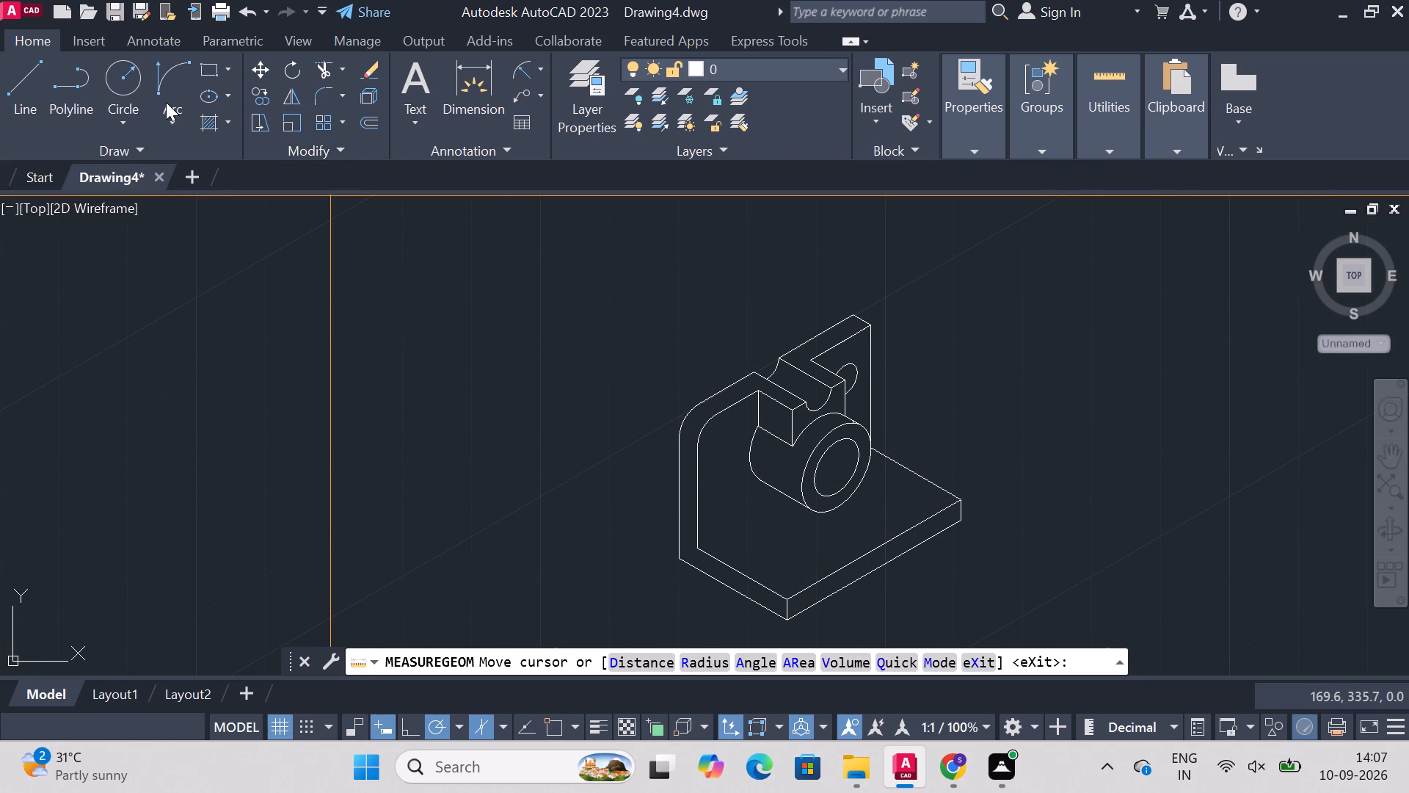
click(478, 74)
key(ctrl+z)
key(ctrl+z)
key(ctrl+z)
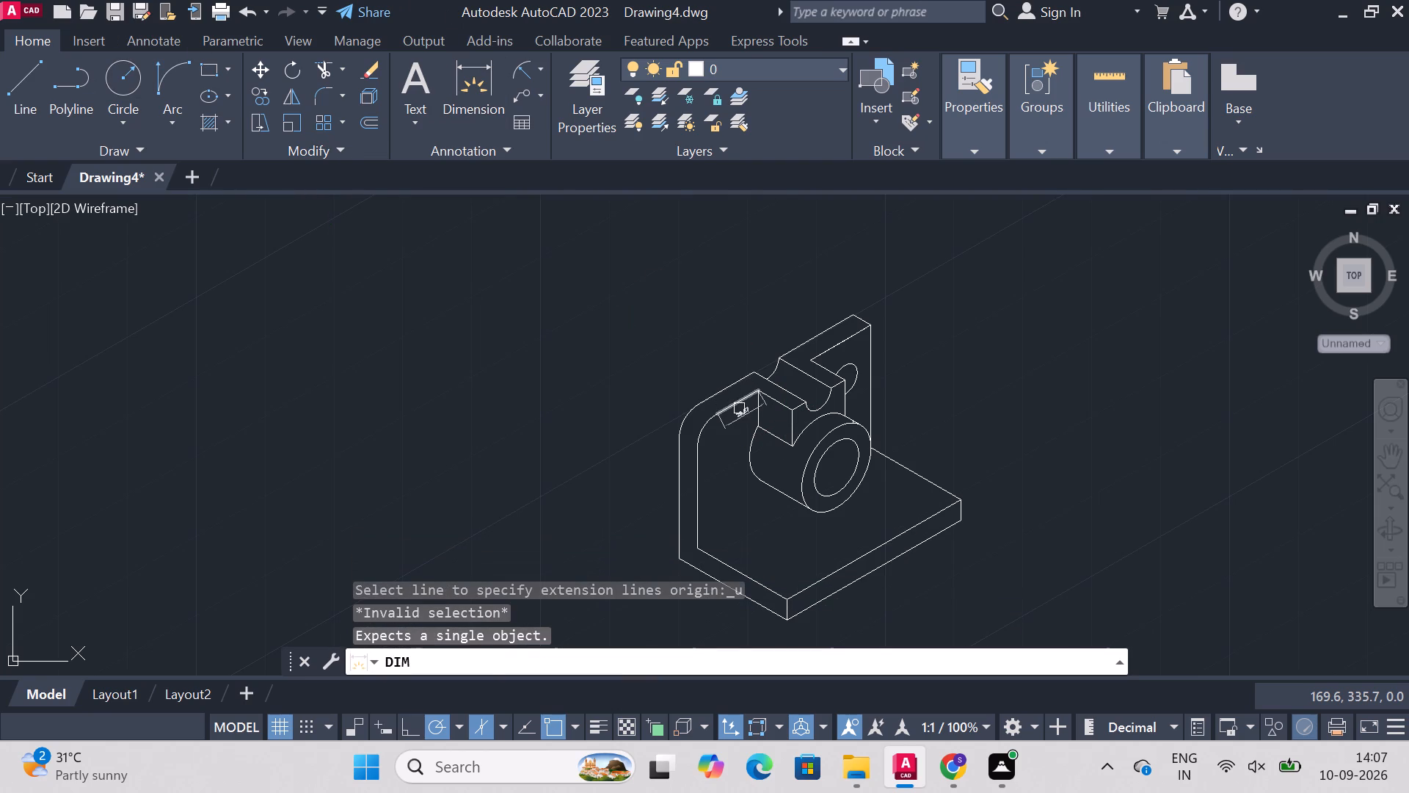
ctrl+scroll(739, 408, up, 4)
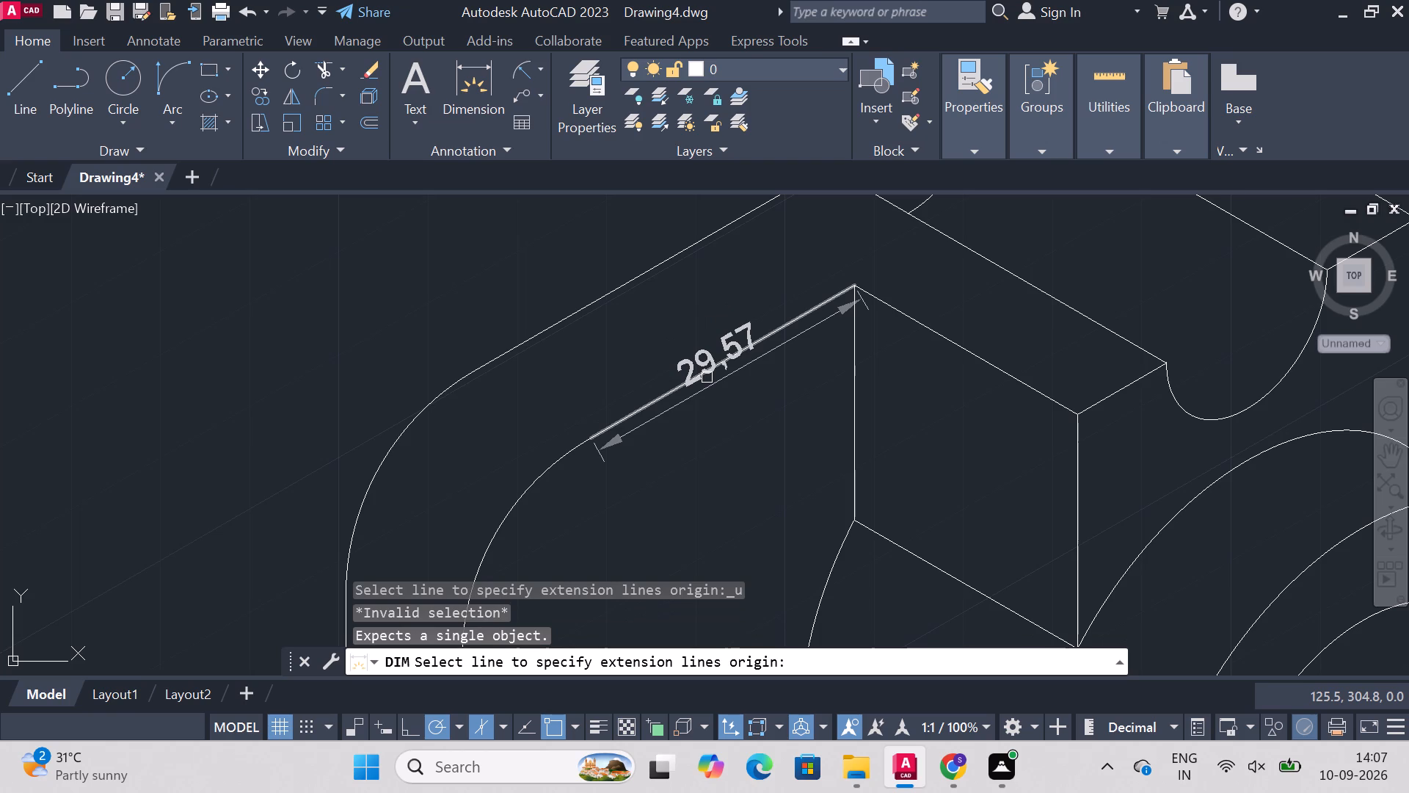
ctrl+scroll(707, 377, down, 6)
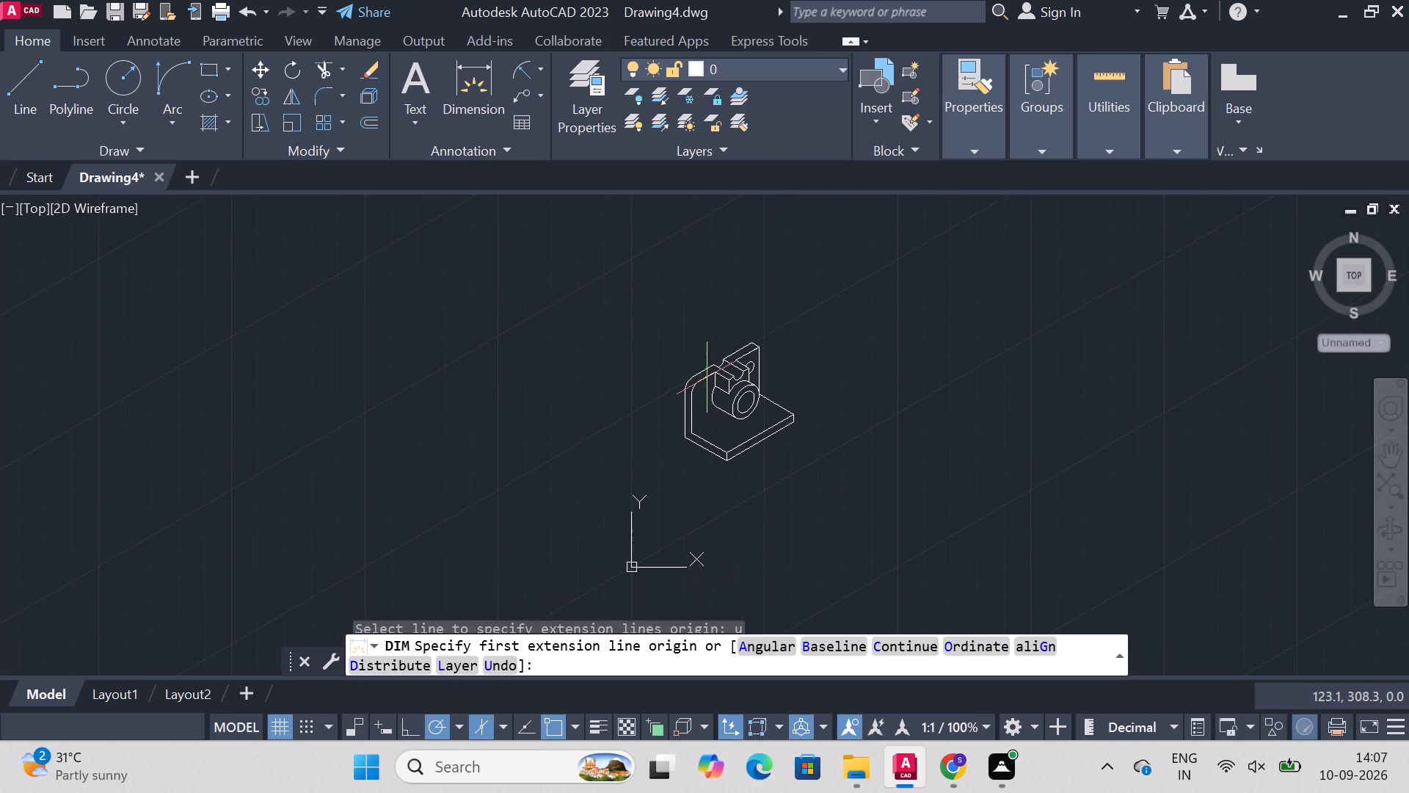
ctrl+scroll(707, 377, down, 1)
scroll(707, 377, right, 4)
scroll(707, 377, left, 1)
key(z)
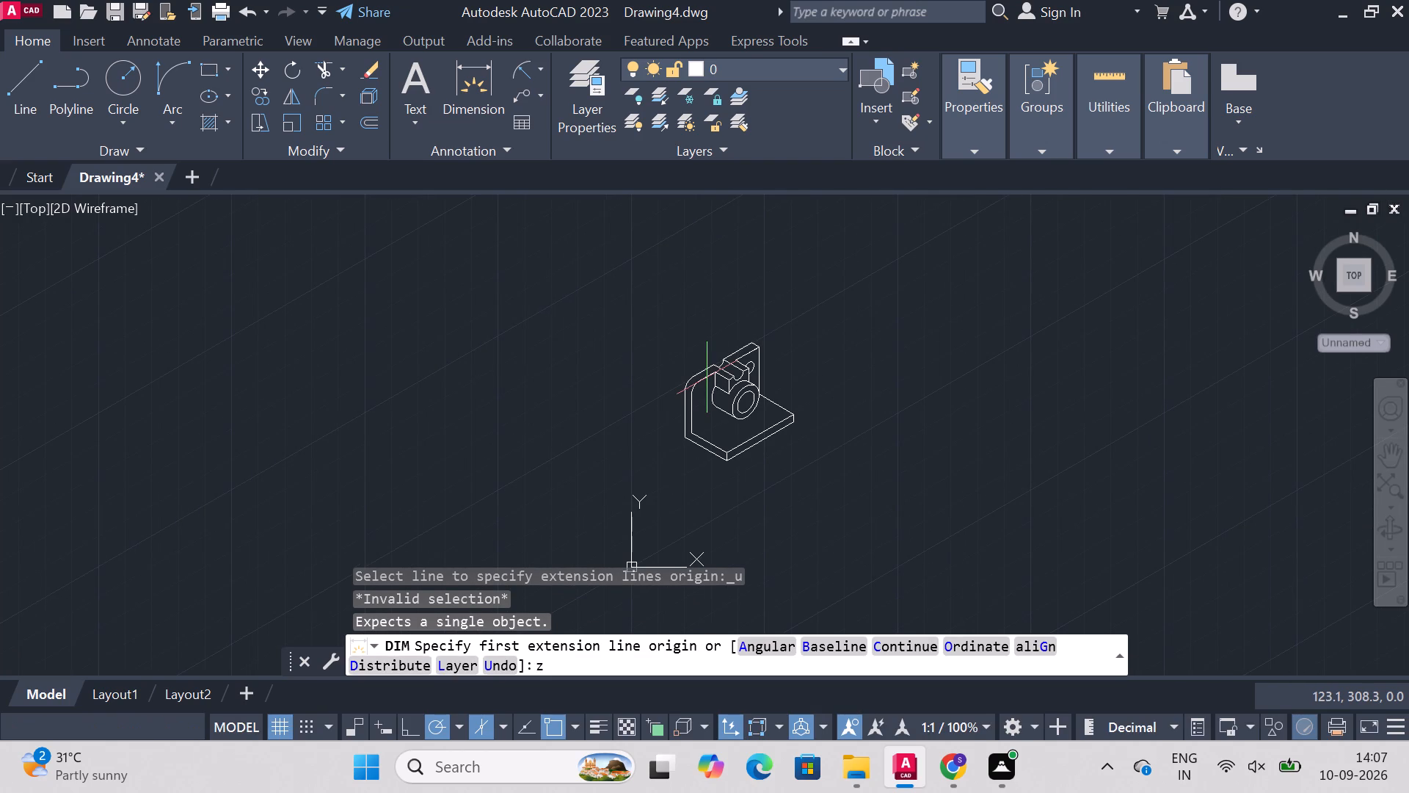
key(Return)
key(Escape)
key(Escape)
Draw a 29.6 long line at 30° from the upper plate's inner corner along its inner sloping edge.
key(z)
key(Return)
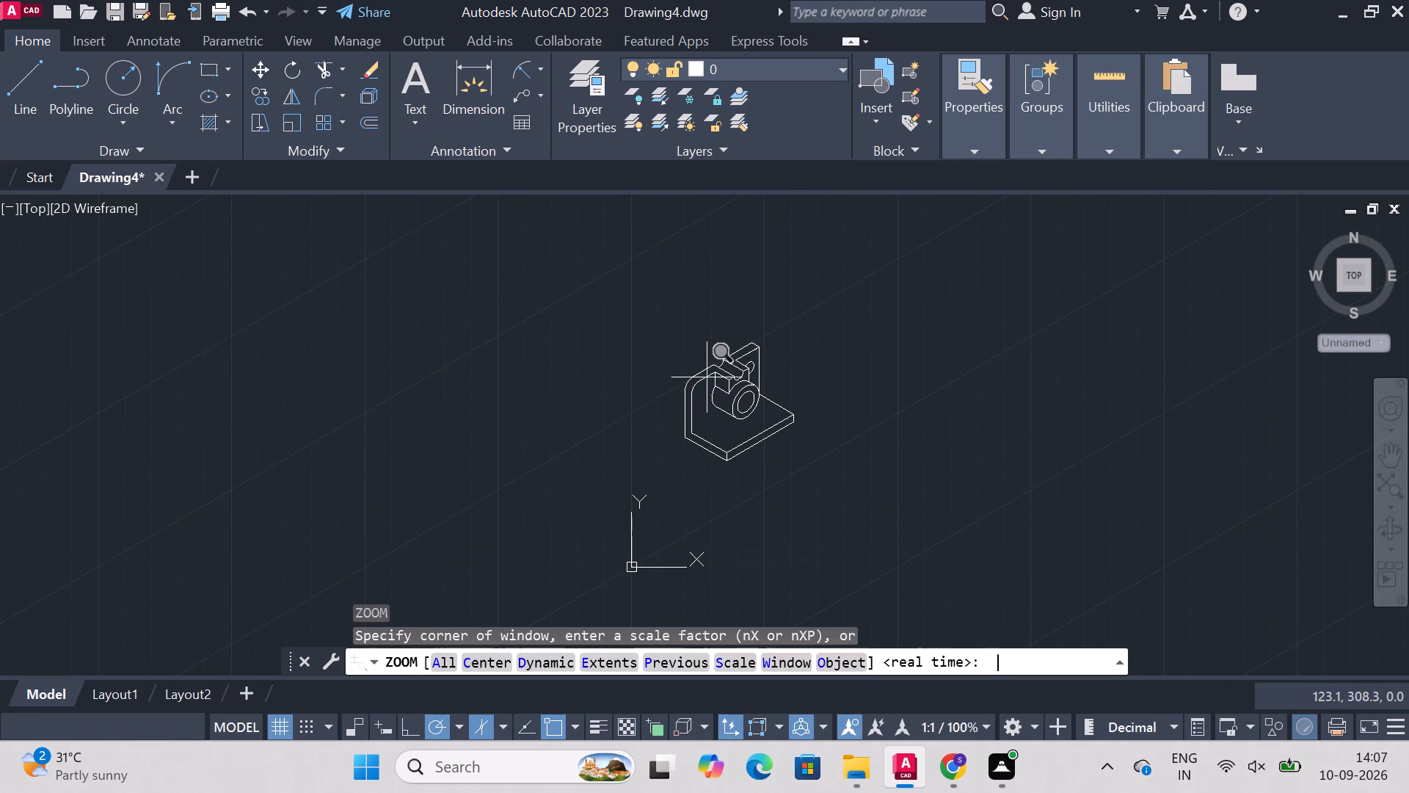
key(a)
key(Return)
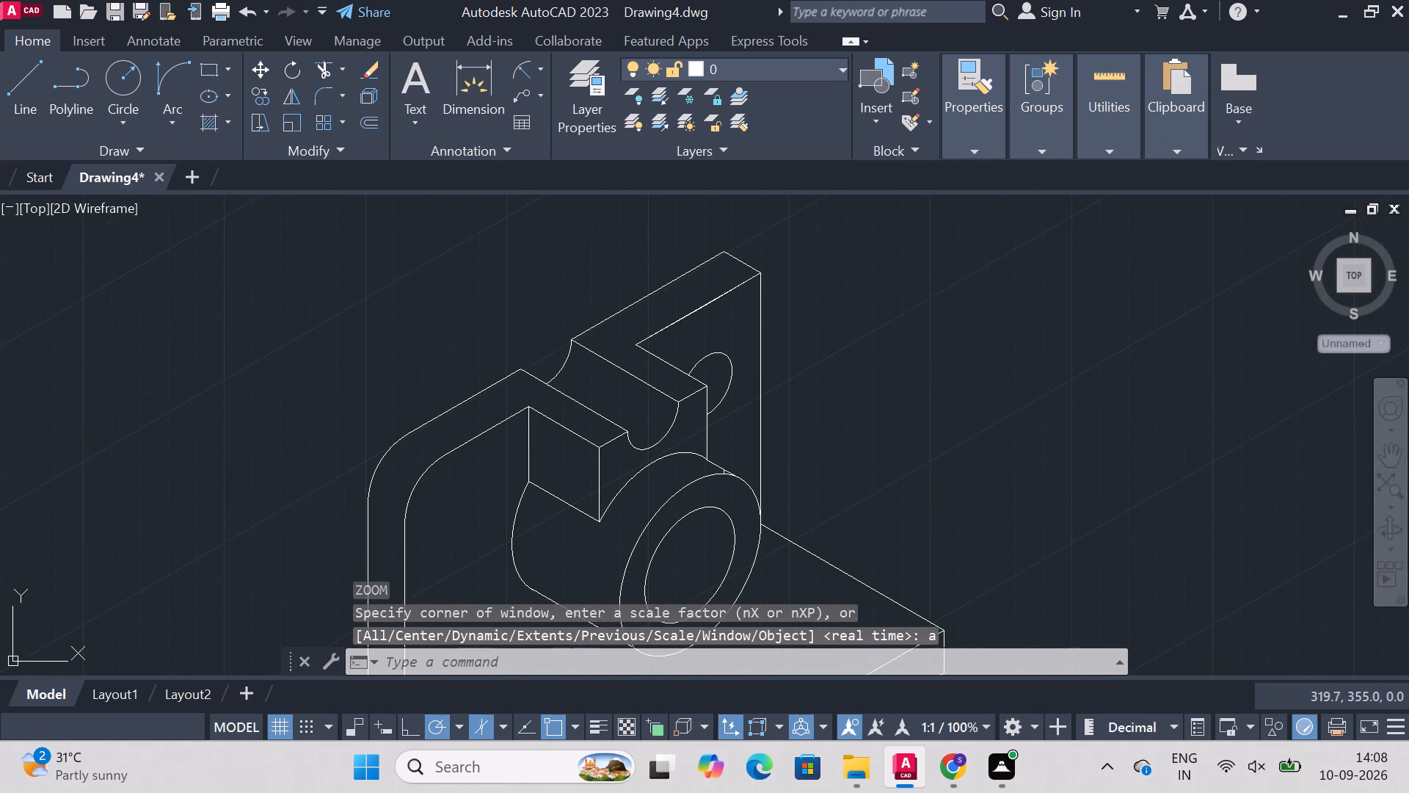
key(l)
key(Return)
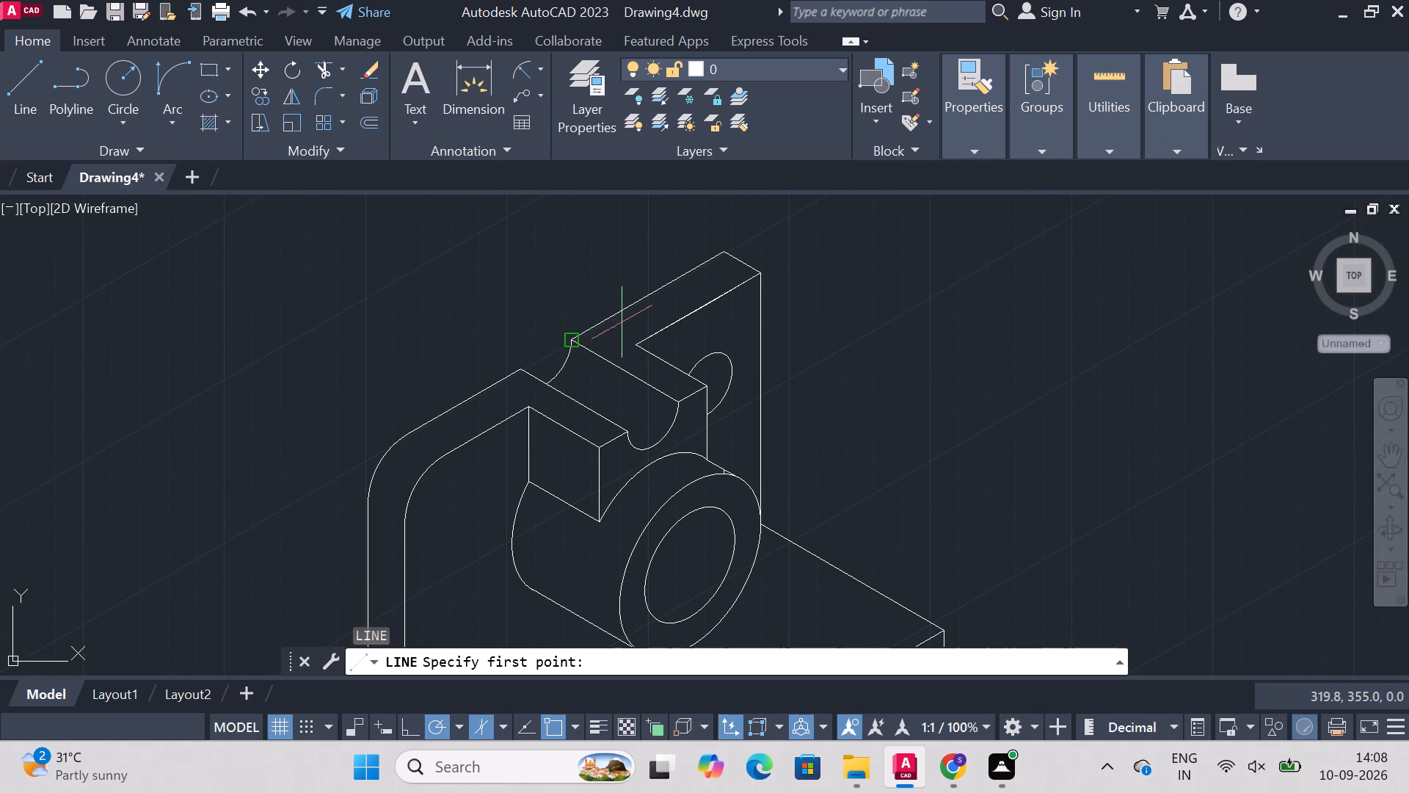
click(635, 340)
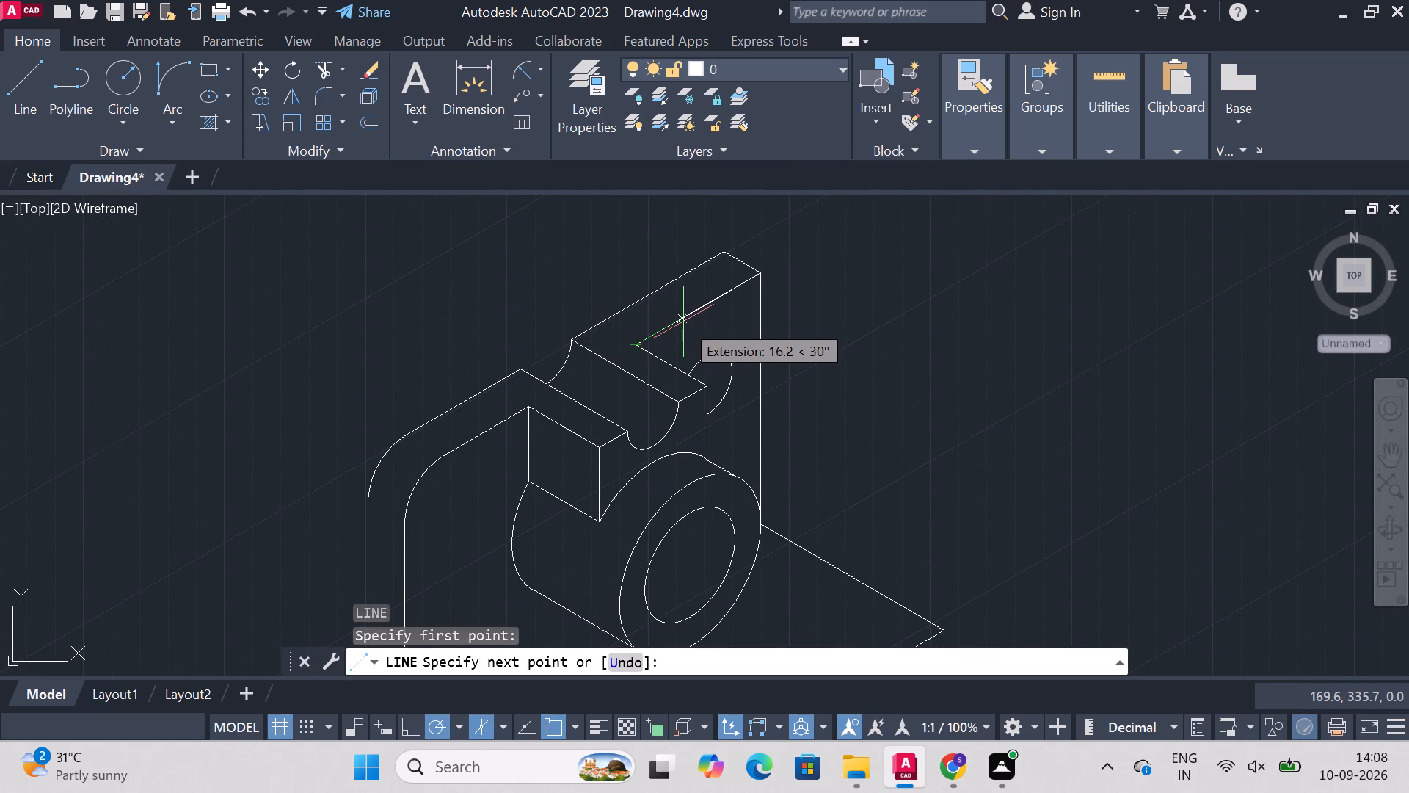
key(2)
text(9.)
key(6)
key(Return)
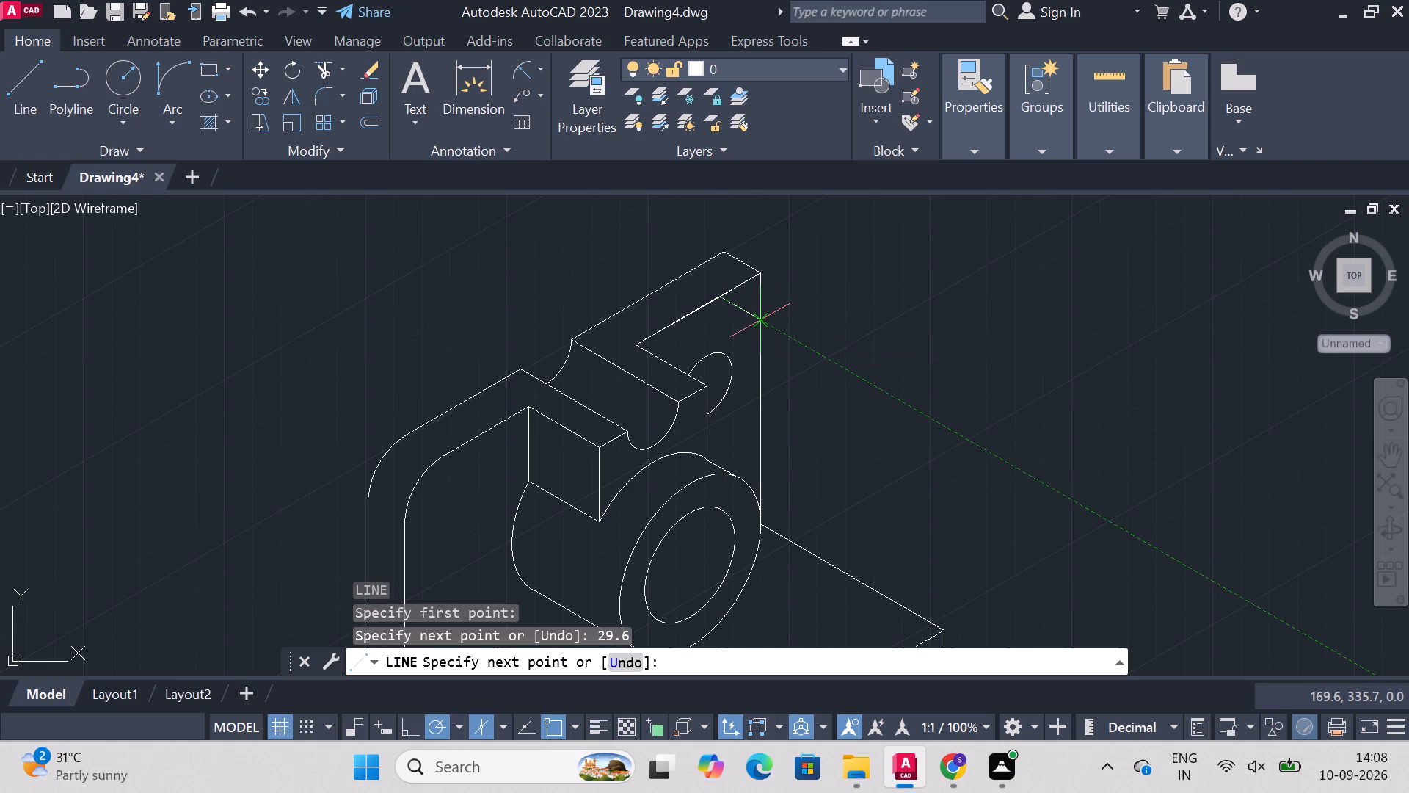
key(Escape)
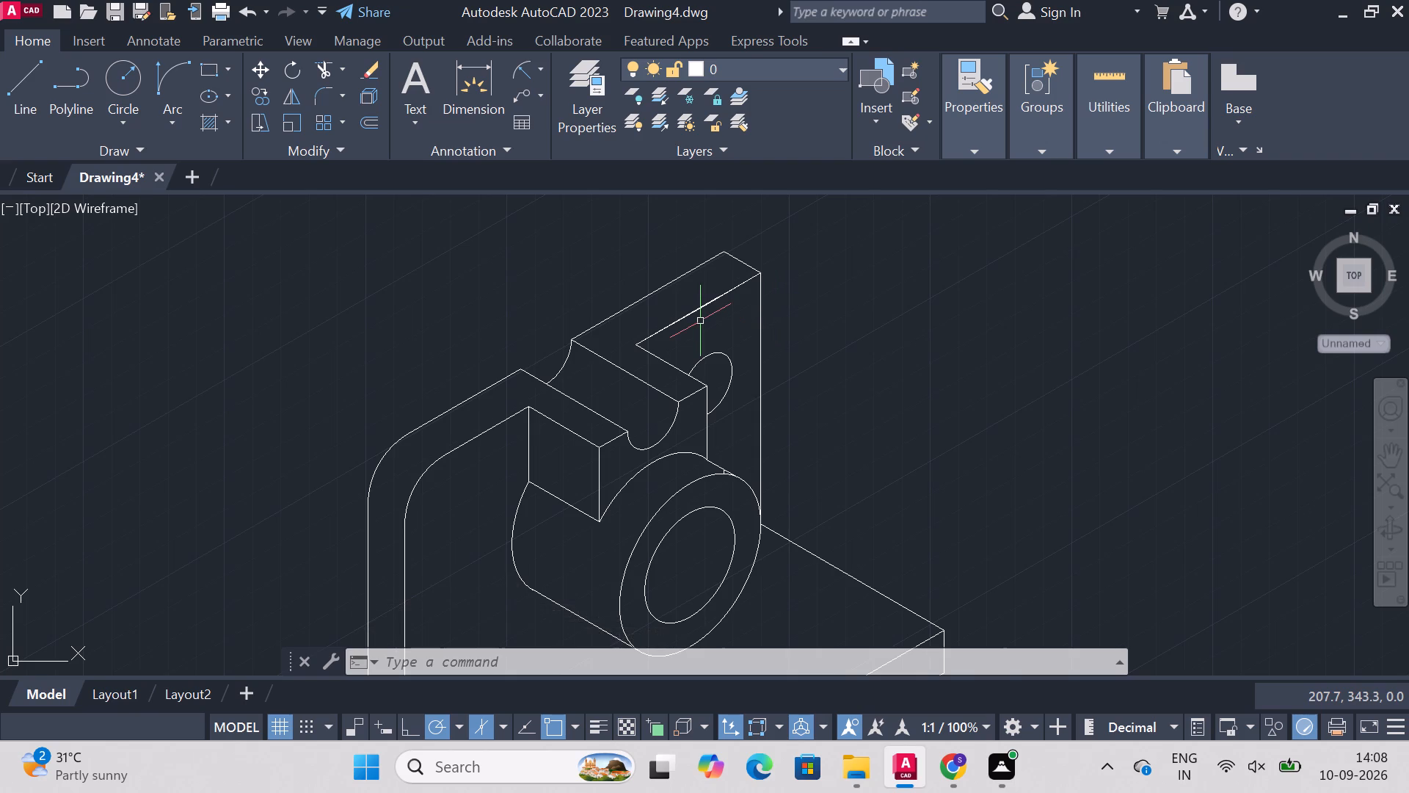
Draw a downward-sloping isometric line from the end of the 29.6 line to the plate's outer vertical edge.
text(line)
key(Return)
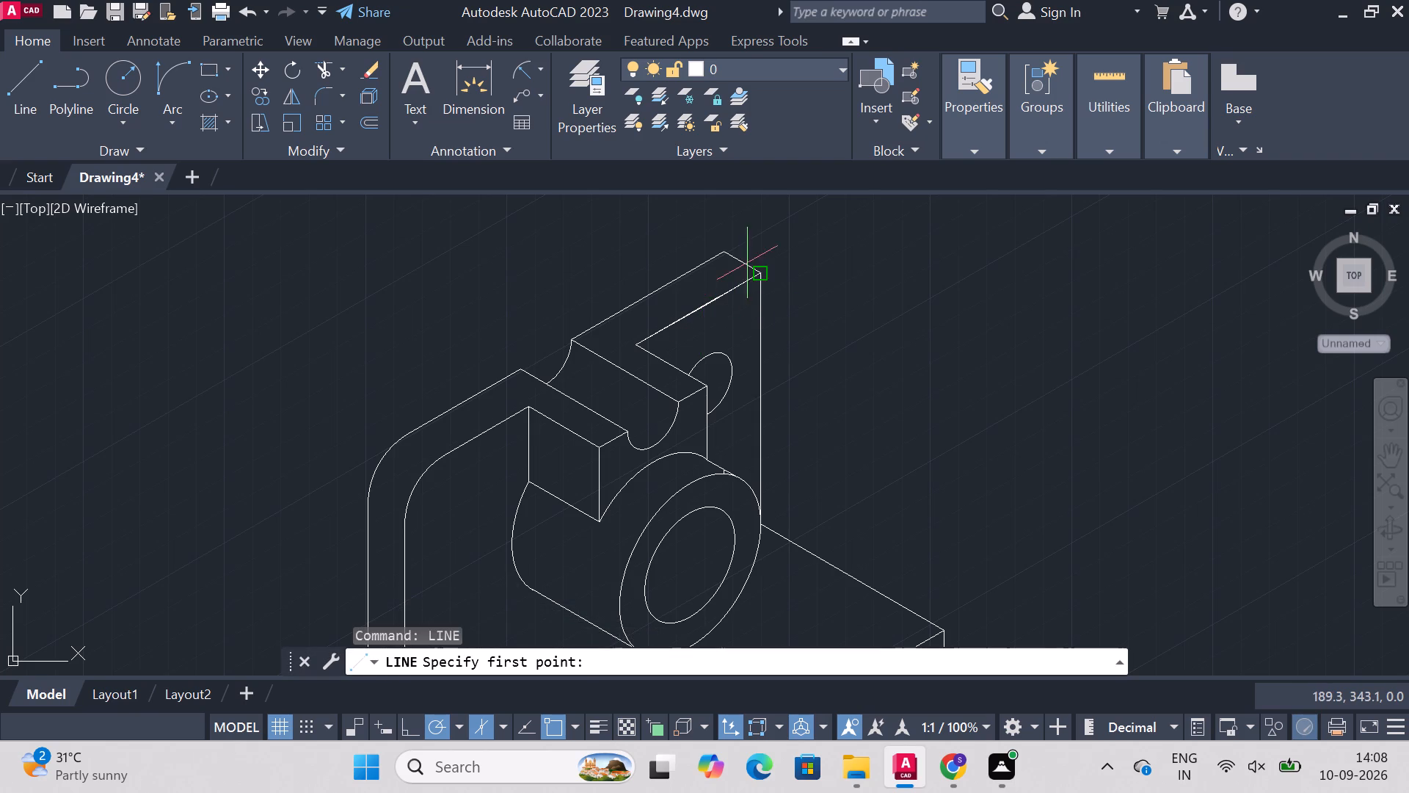
click(716, 303)
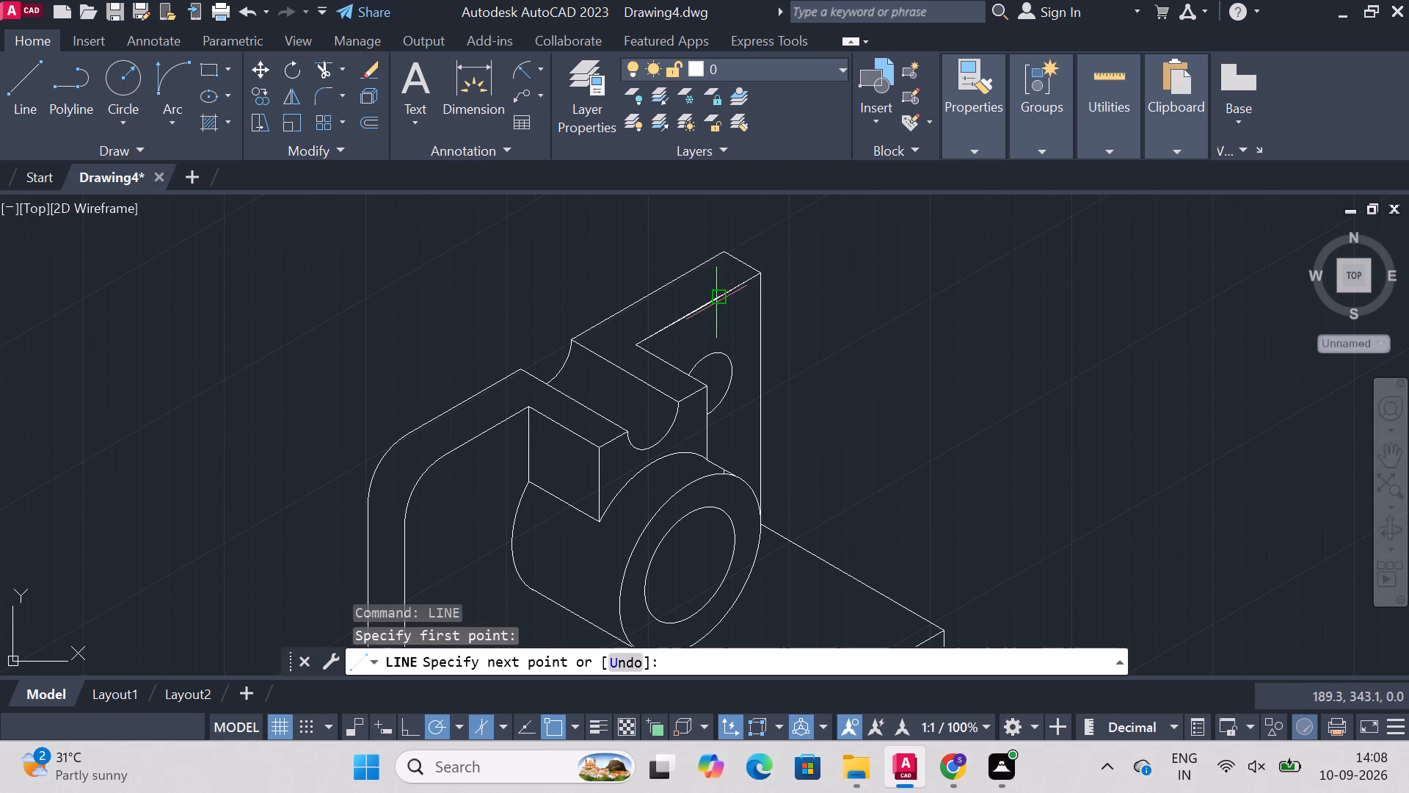
click(762, 325)
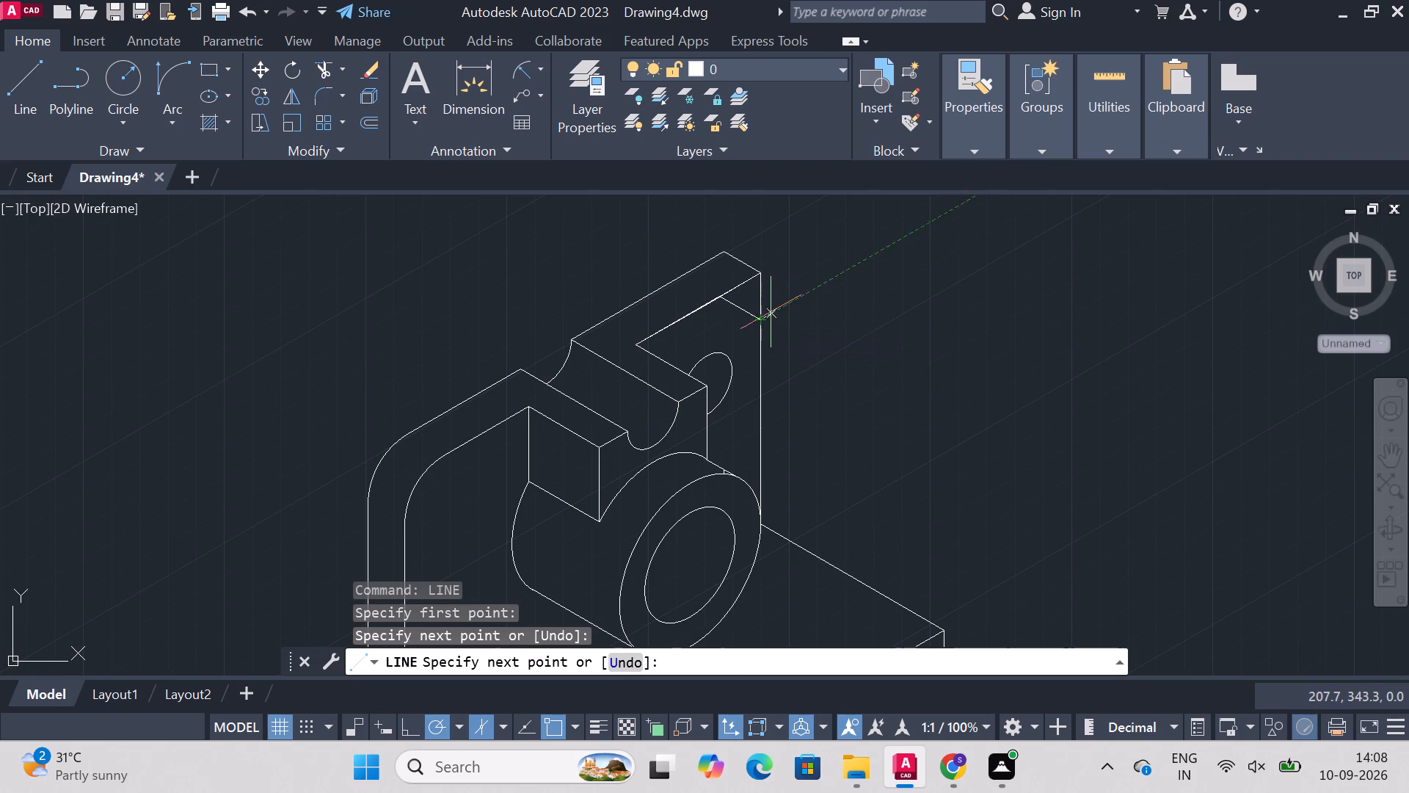
click(770, 312)
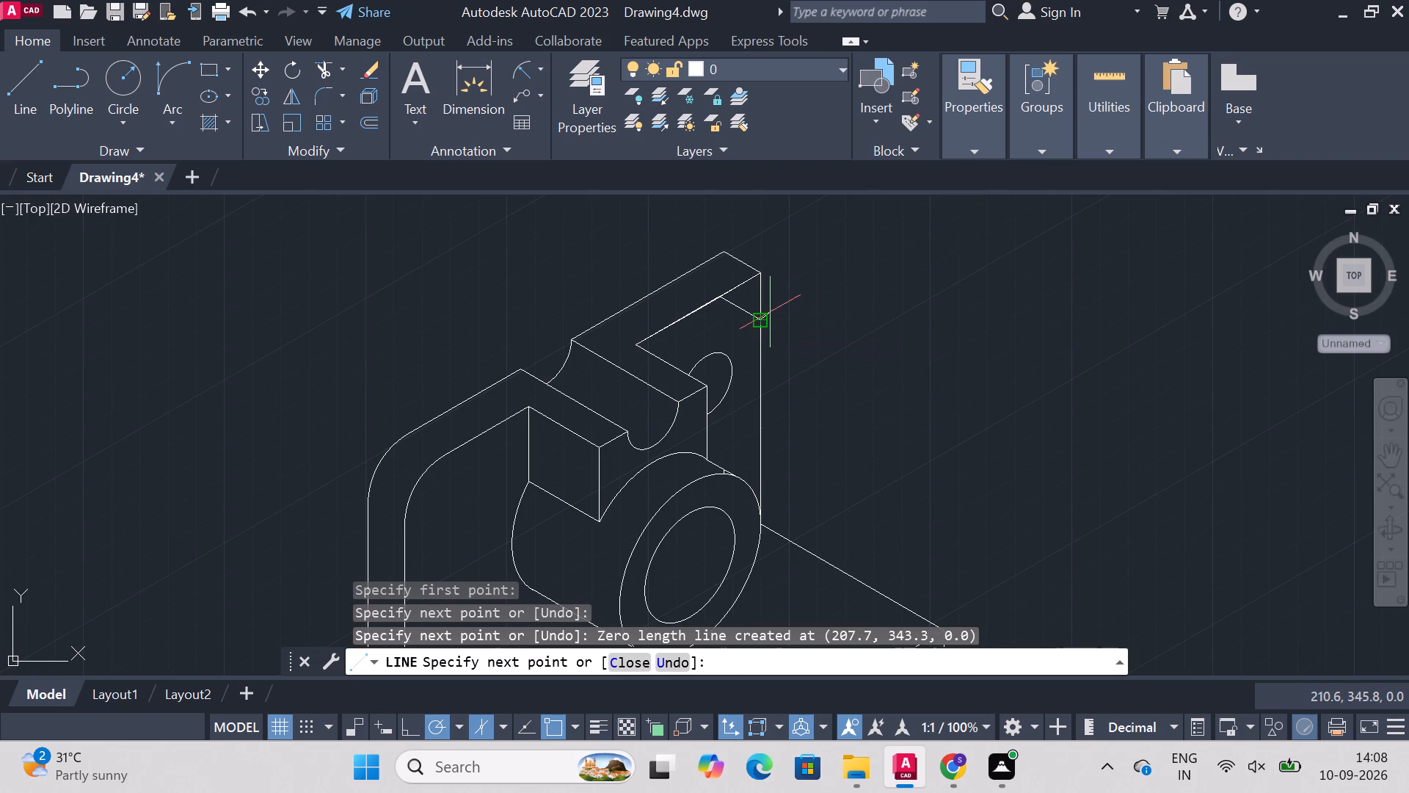
key(Escape)
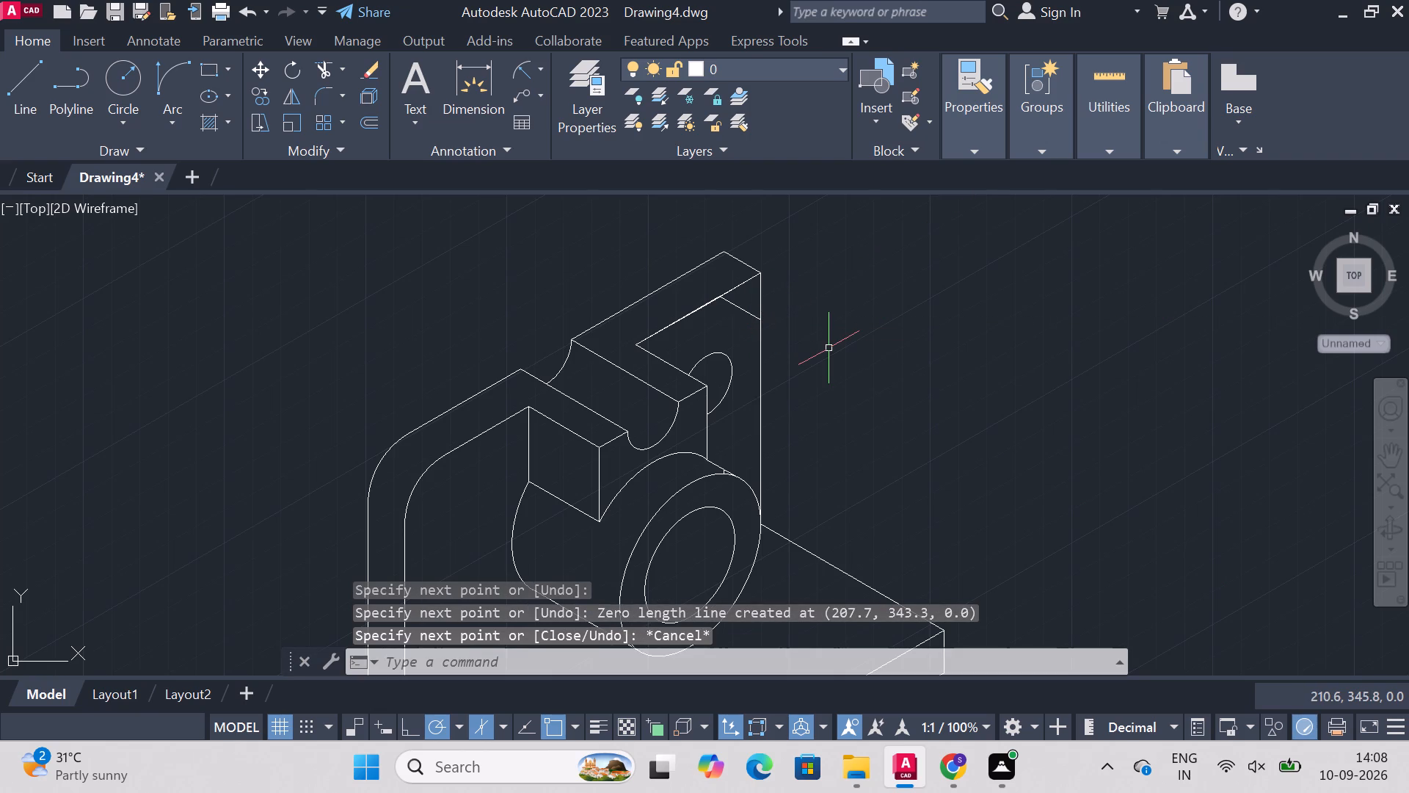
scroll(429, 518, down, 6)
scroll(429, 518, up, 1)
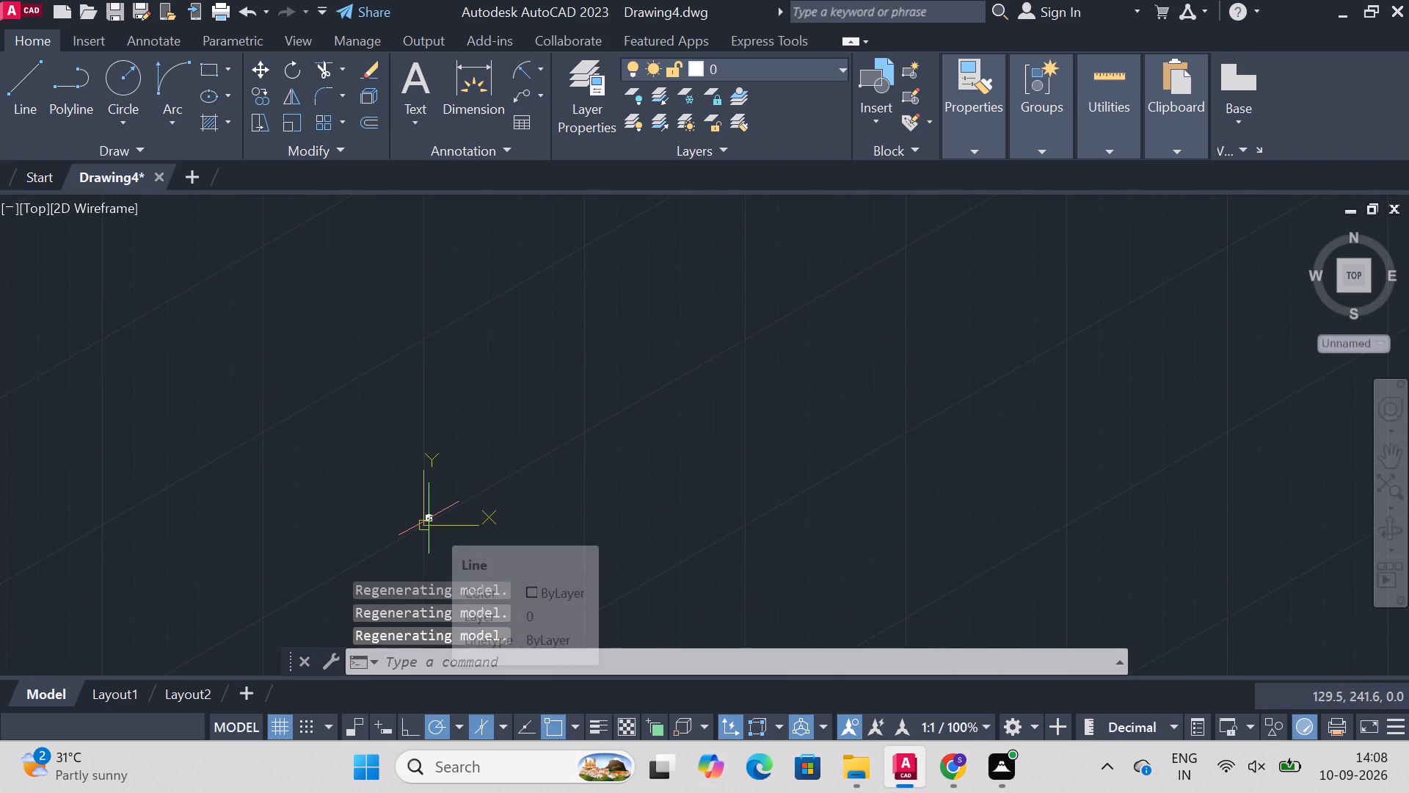
Measure the straight inner vertical edge of the bracket's upright plate, between the base and the rounded corner.
key(z)
key(Return)
key(a)
key(Return)
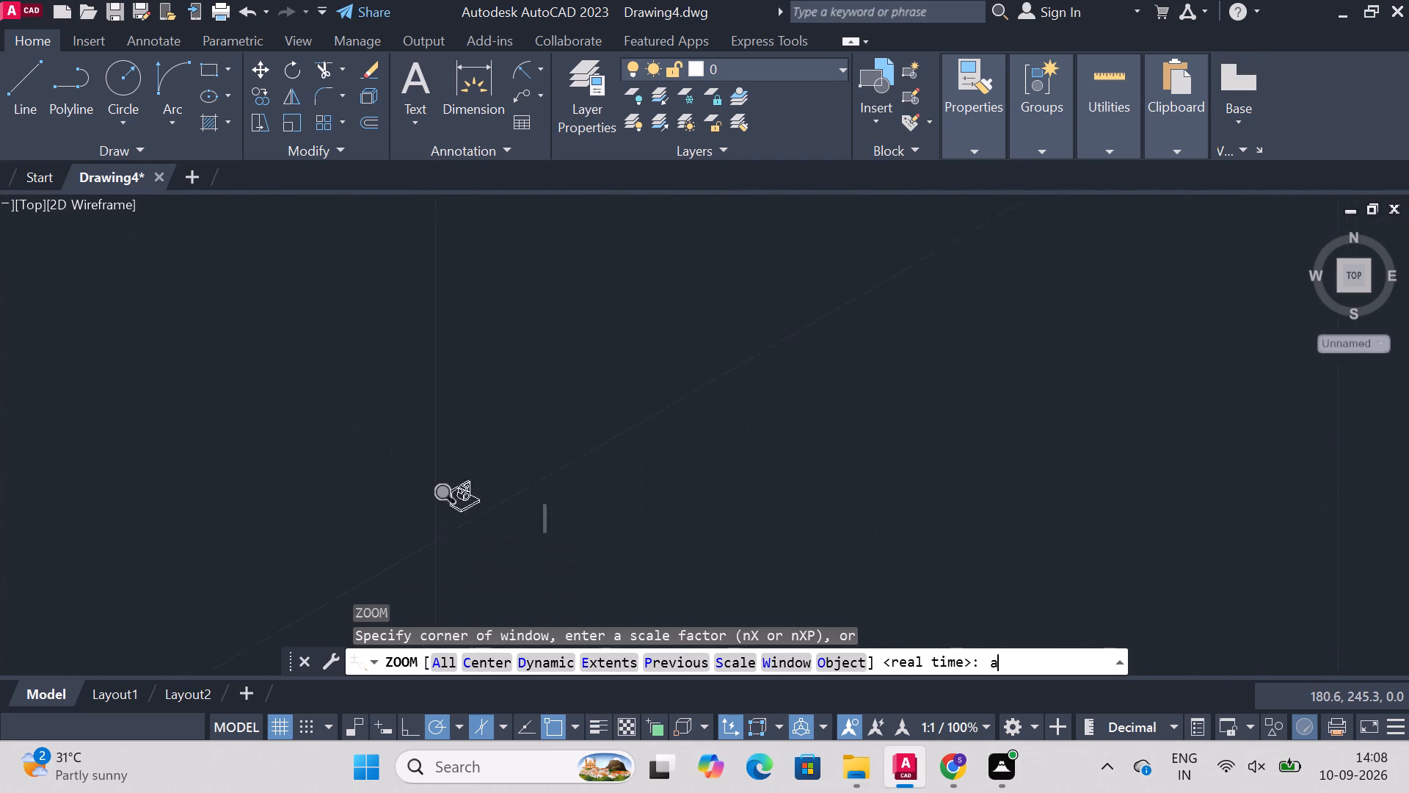
ctrl+scroll(766, 386, up, 3)
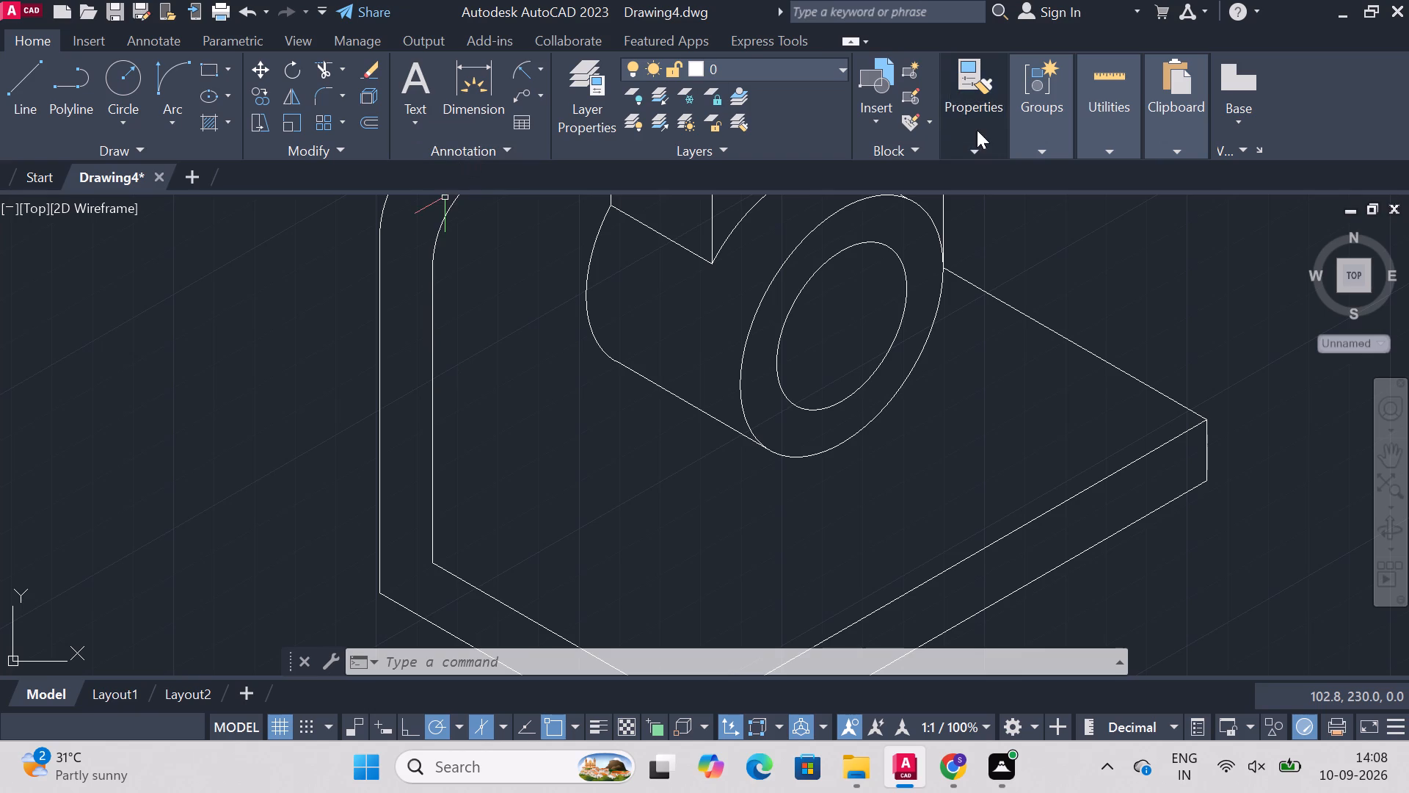
click(1092, 86)
click(1102, 187)
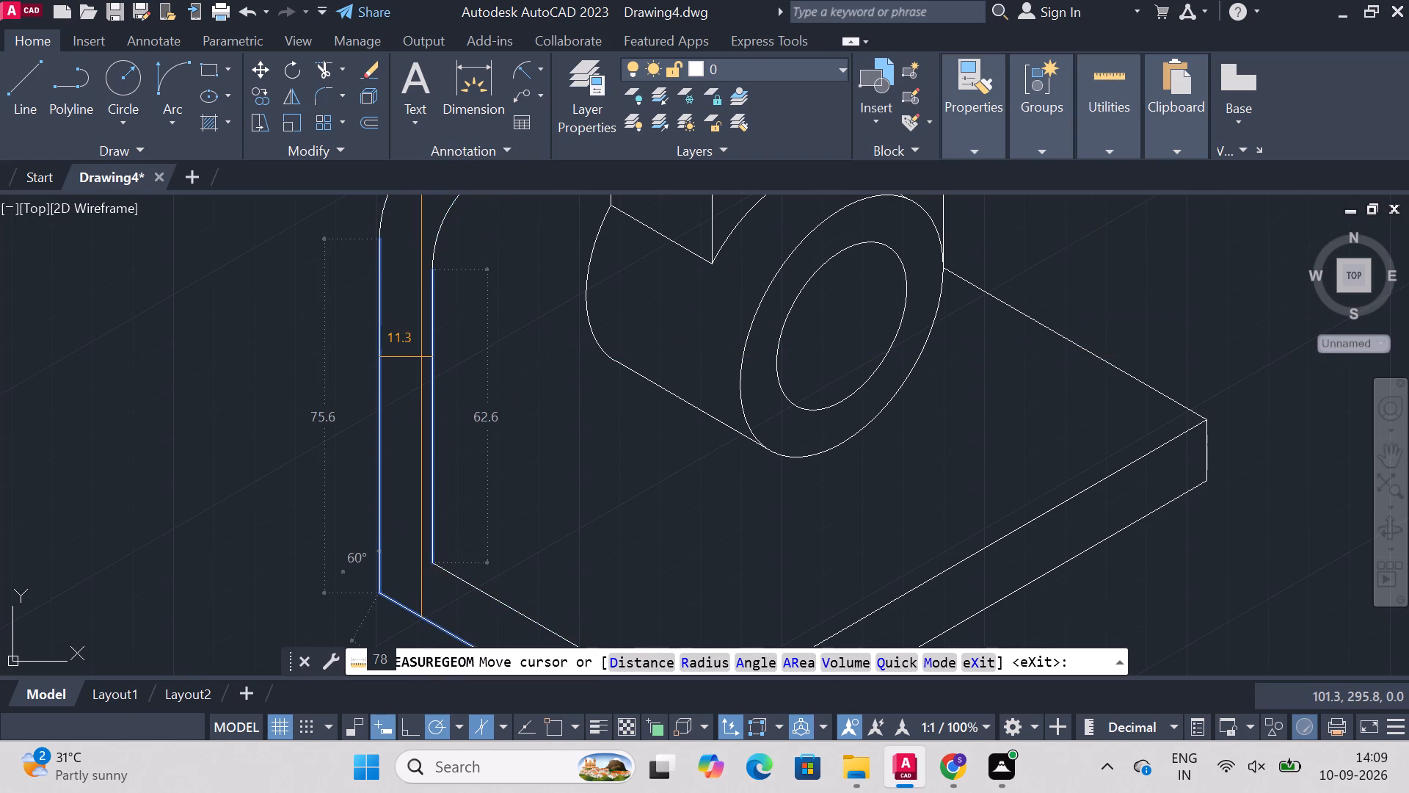
key(Escape)
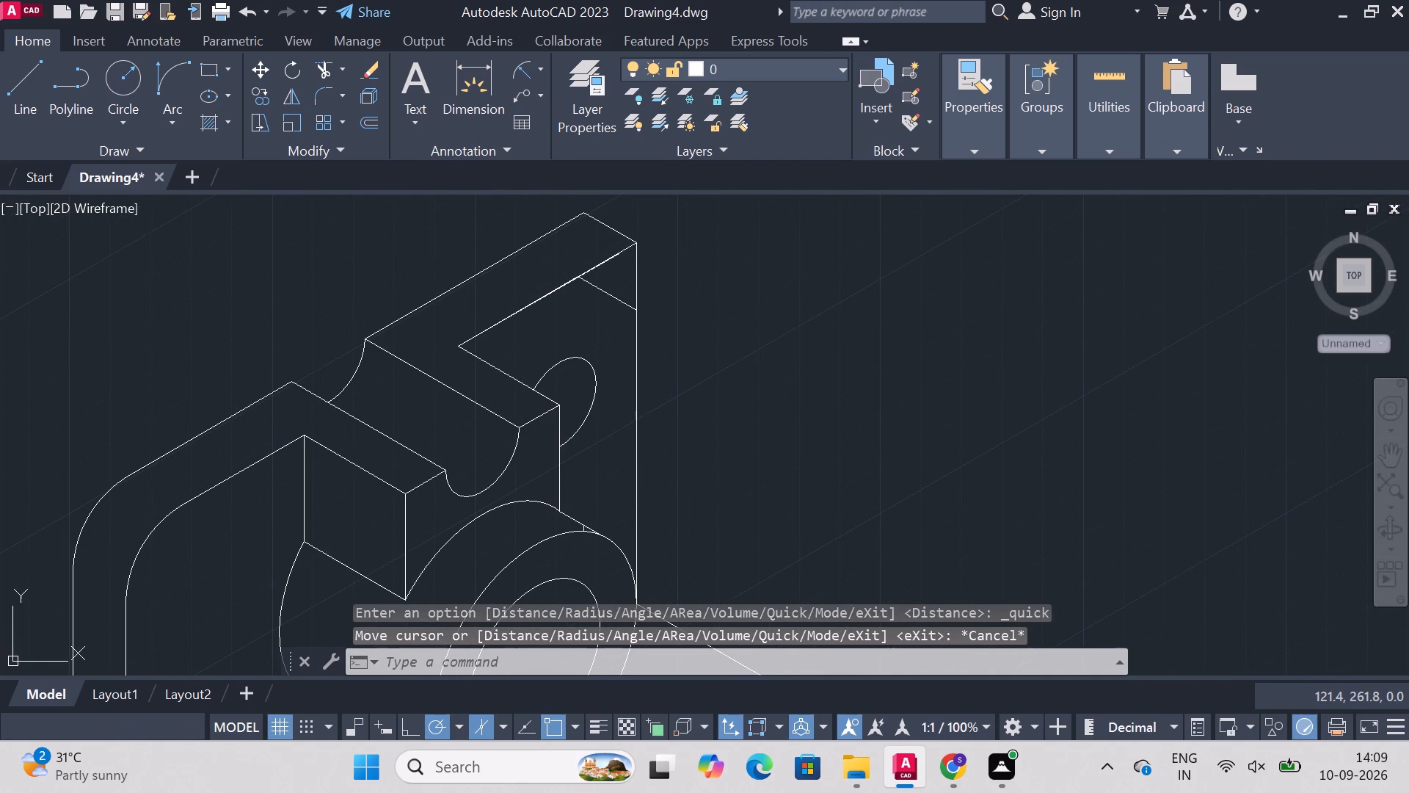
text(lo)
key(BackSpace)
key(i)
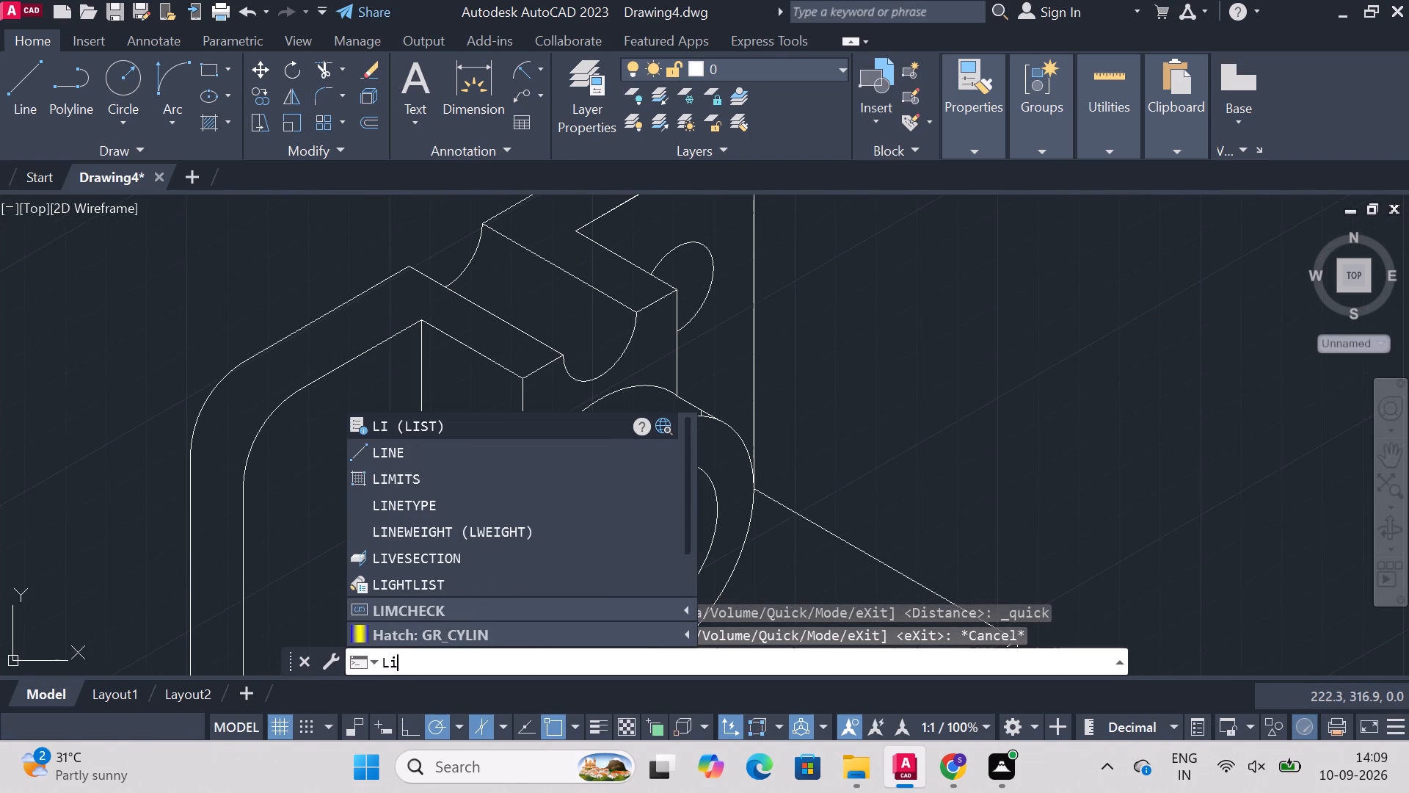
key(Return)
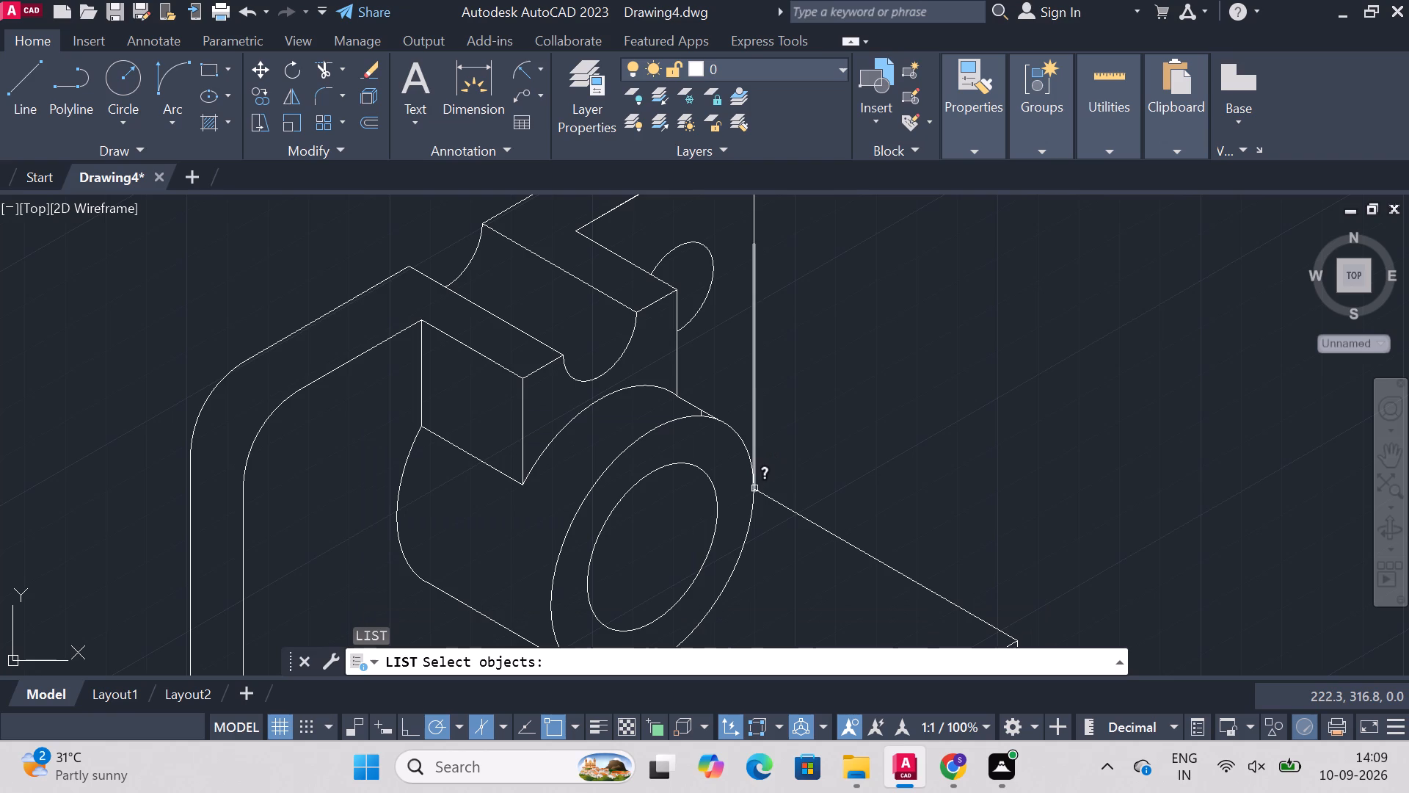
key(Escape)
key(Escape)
Draw a 62.6 long line straight up the upright plate's outer vertical edge from where it meets the base plate's rear sloping edge.
key(l)
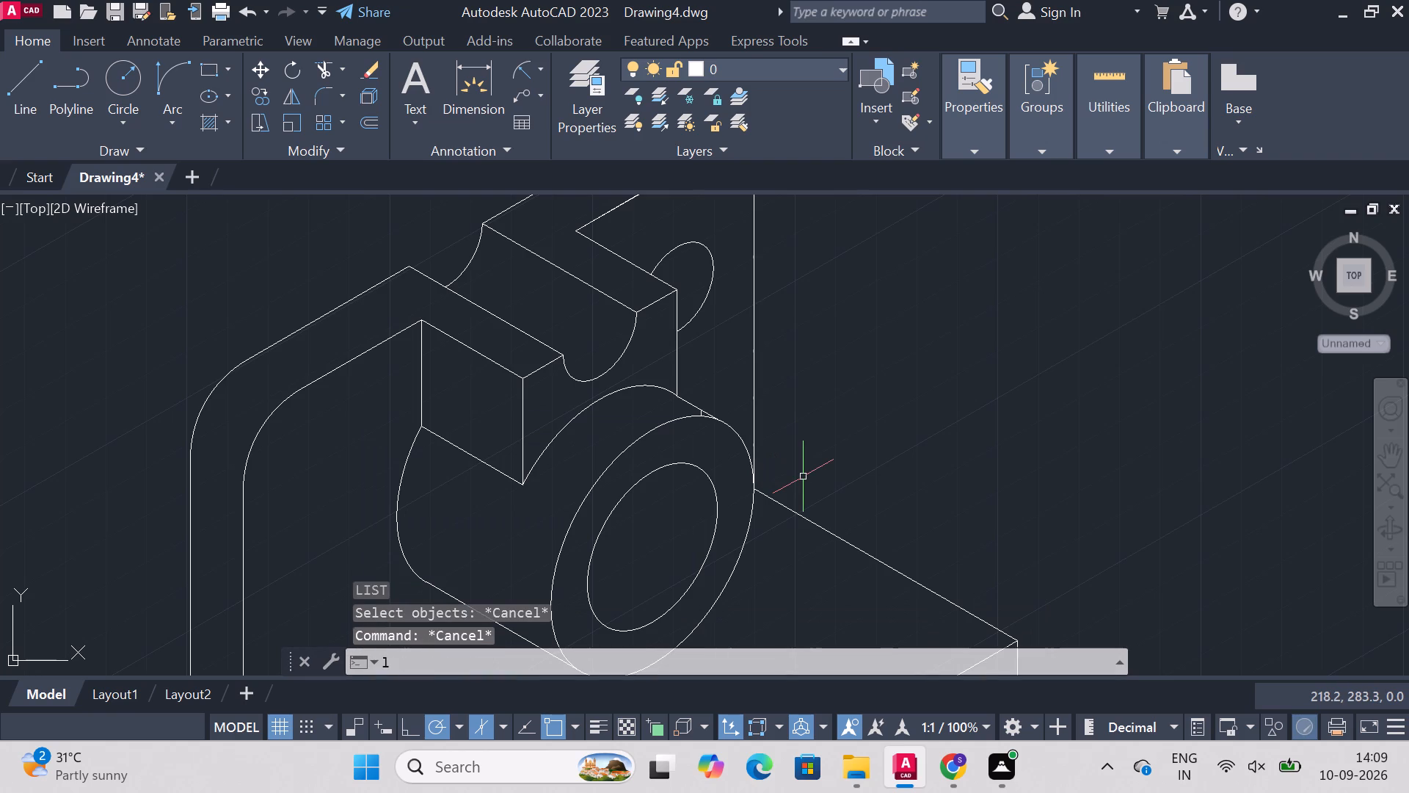
key(Return)
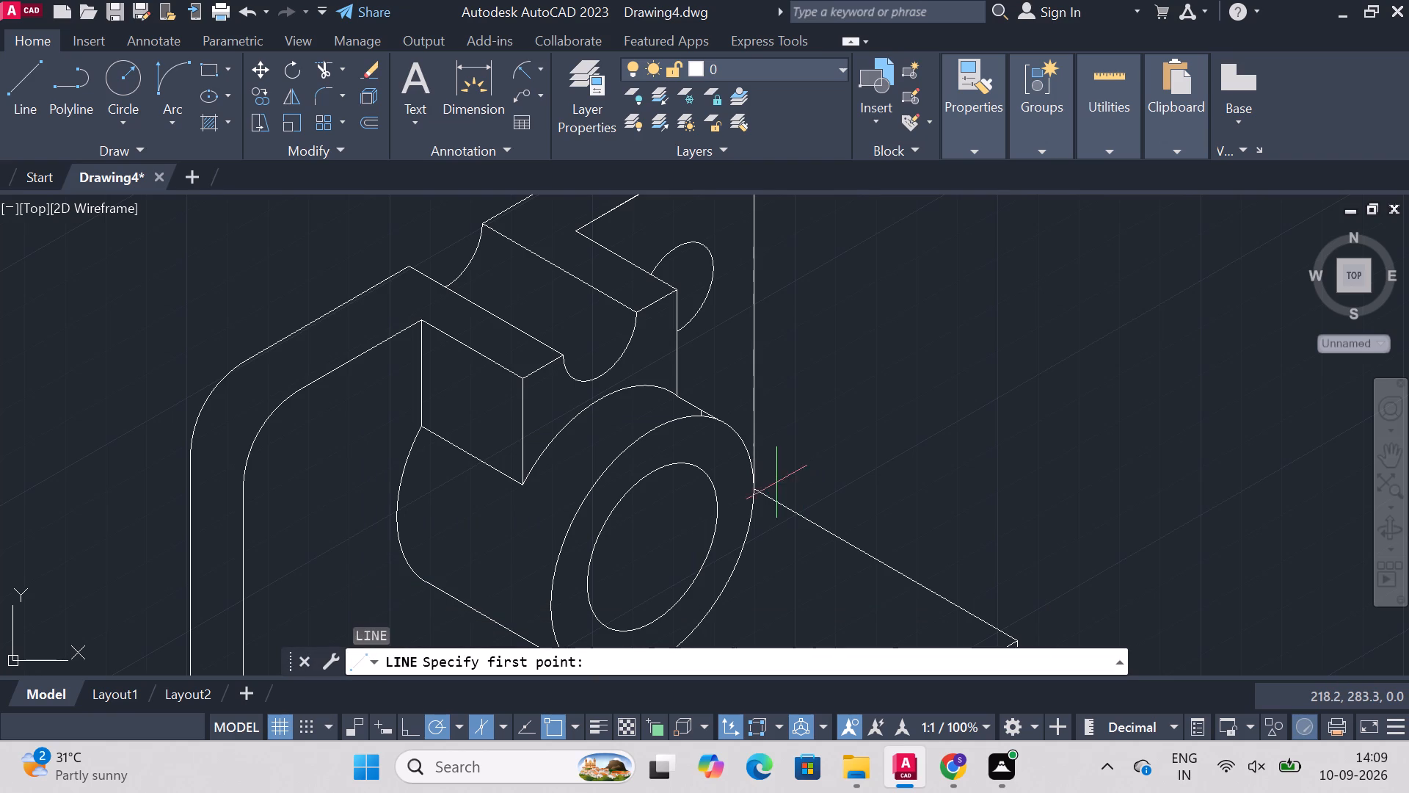
click(753, 484)
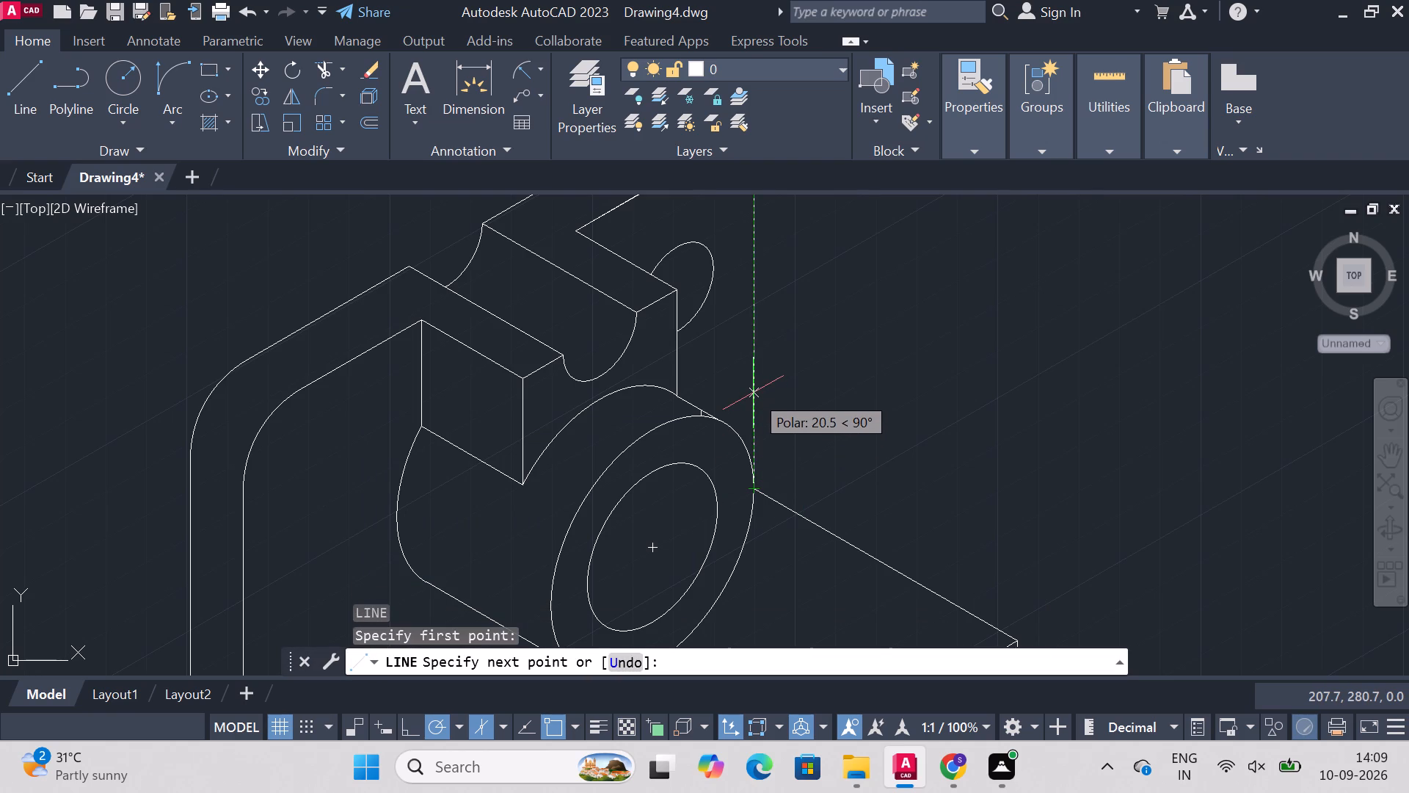
text(62)
key(period)
key(6)
key(Return)
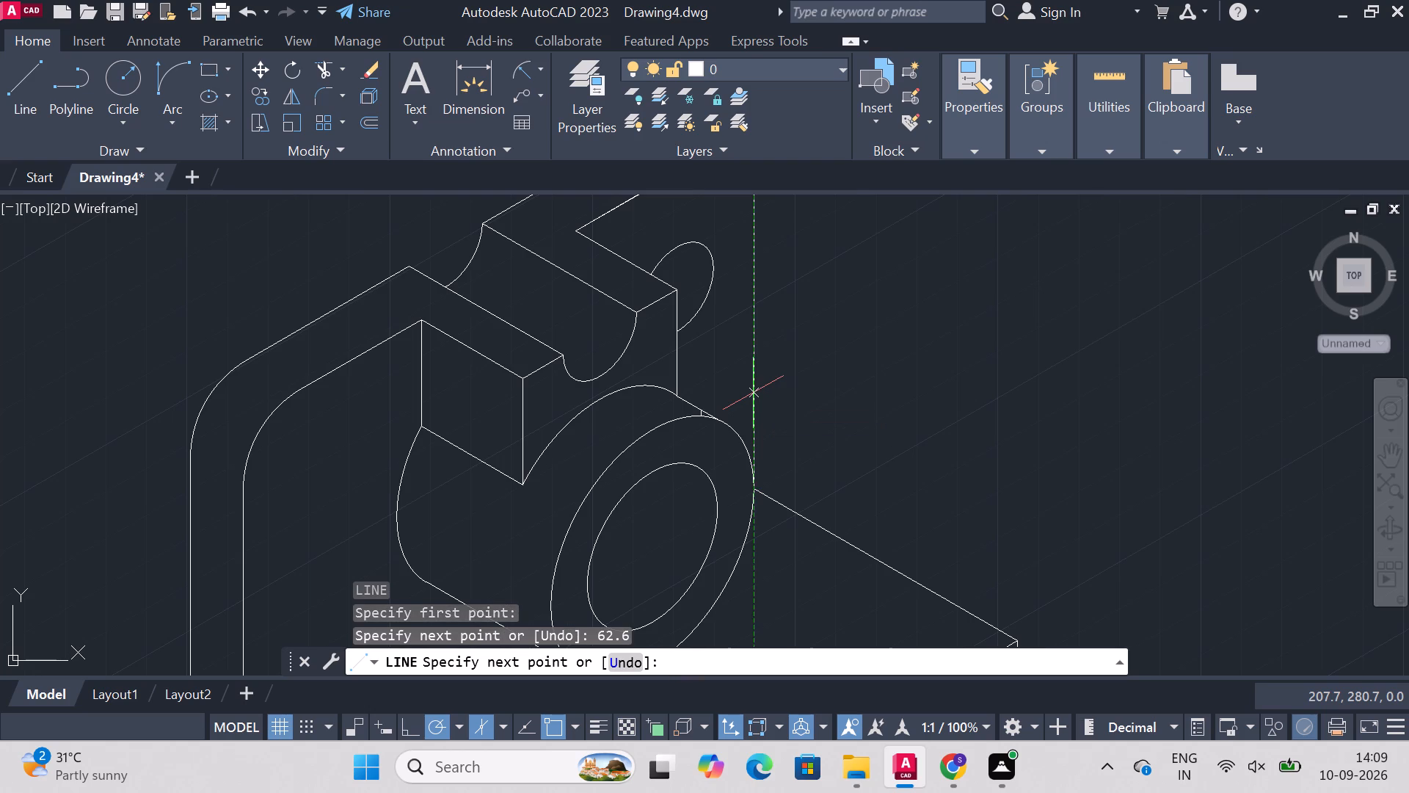
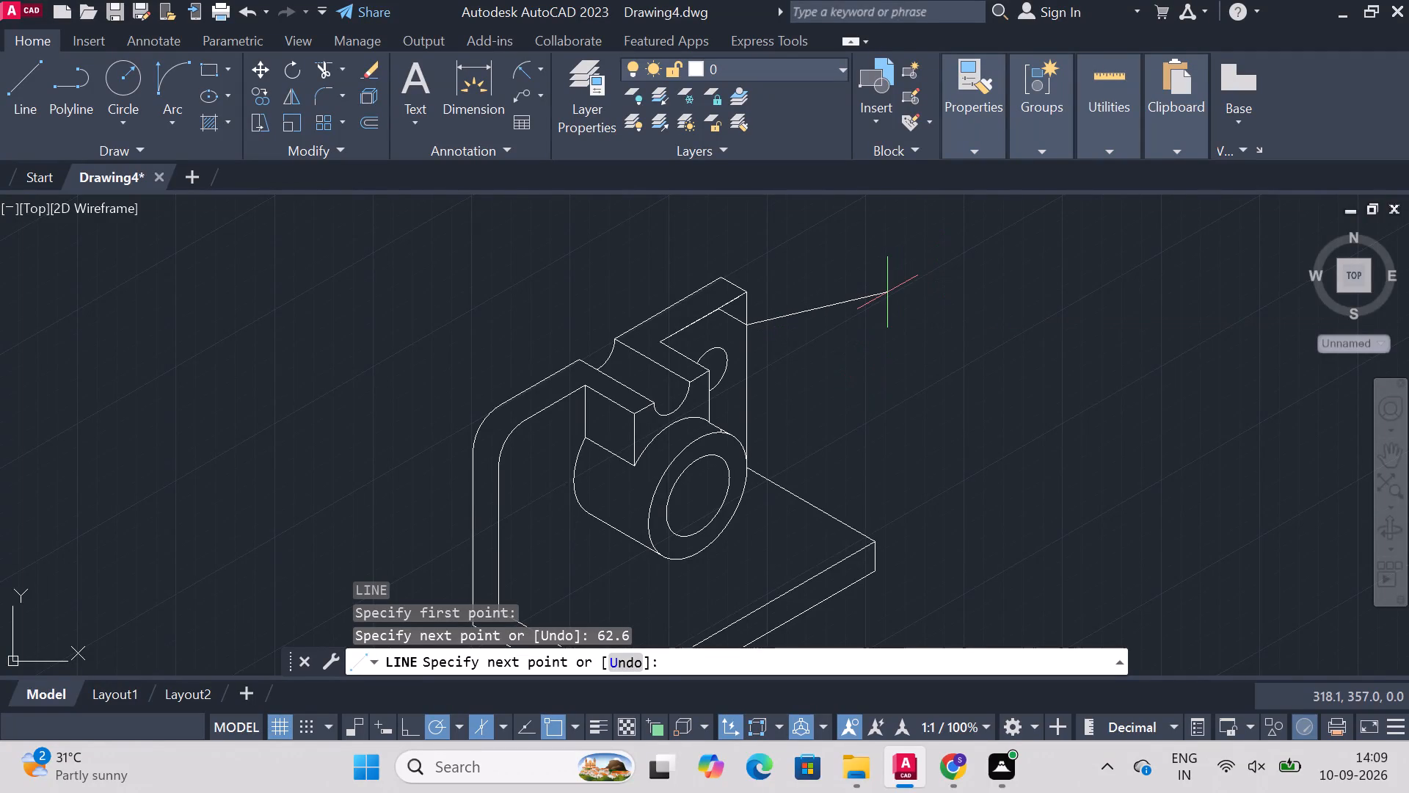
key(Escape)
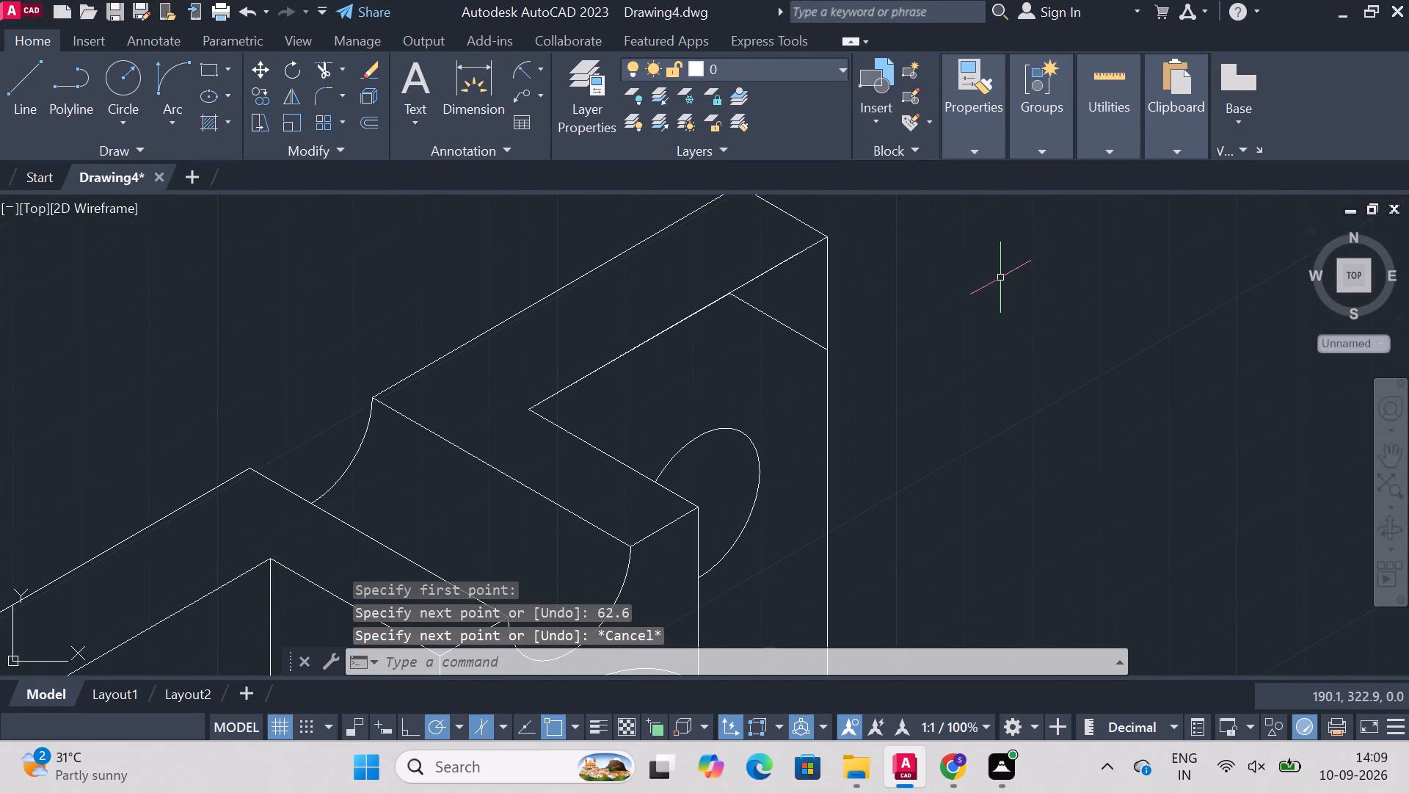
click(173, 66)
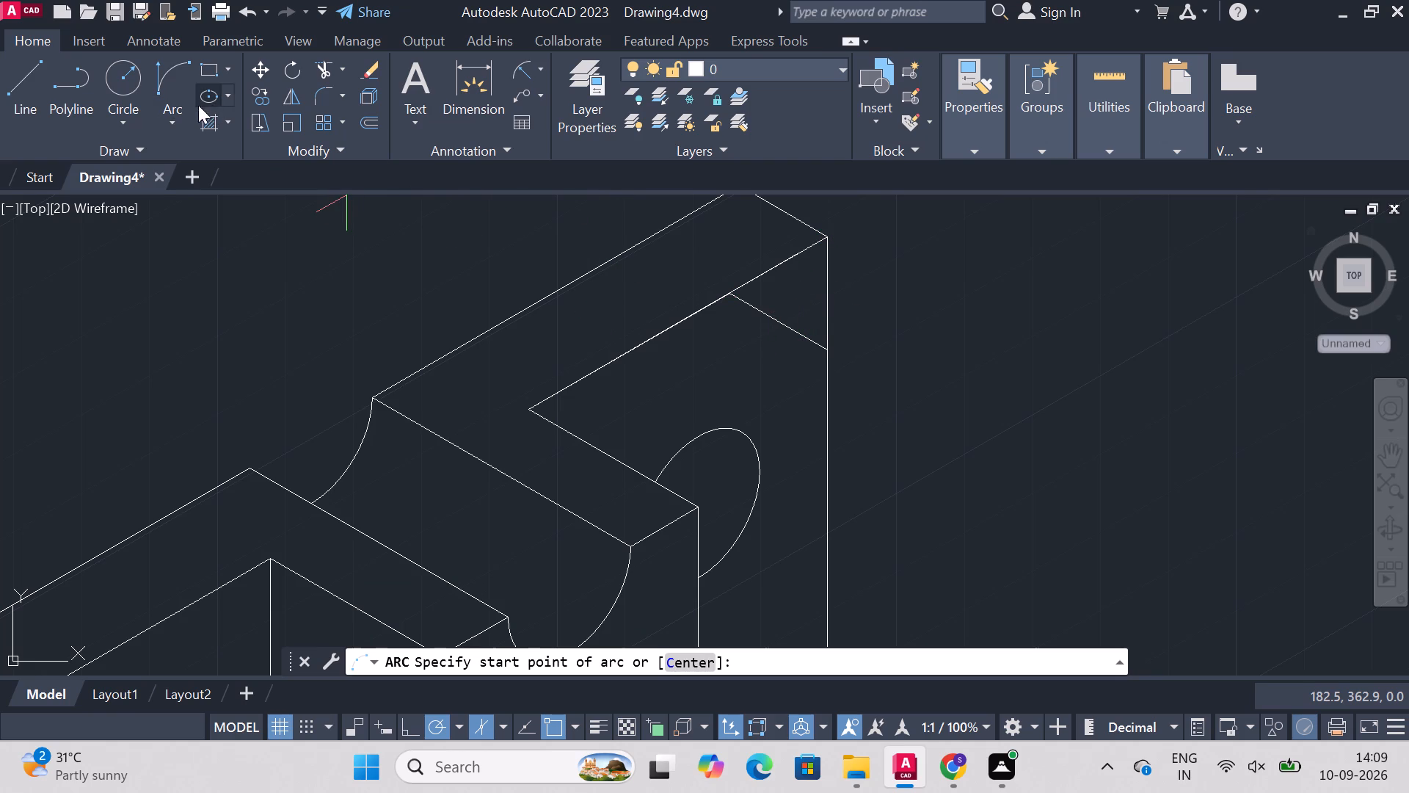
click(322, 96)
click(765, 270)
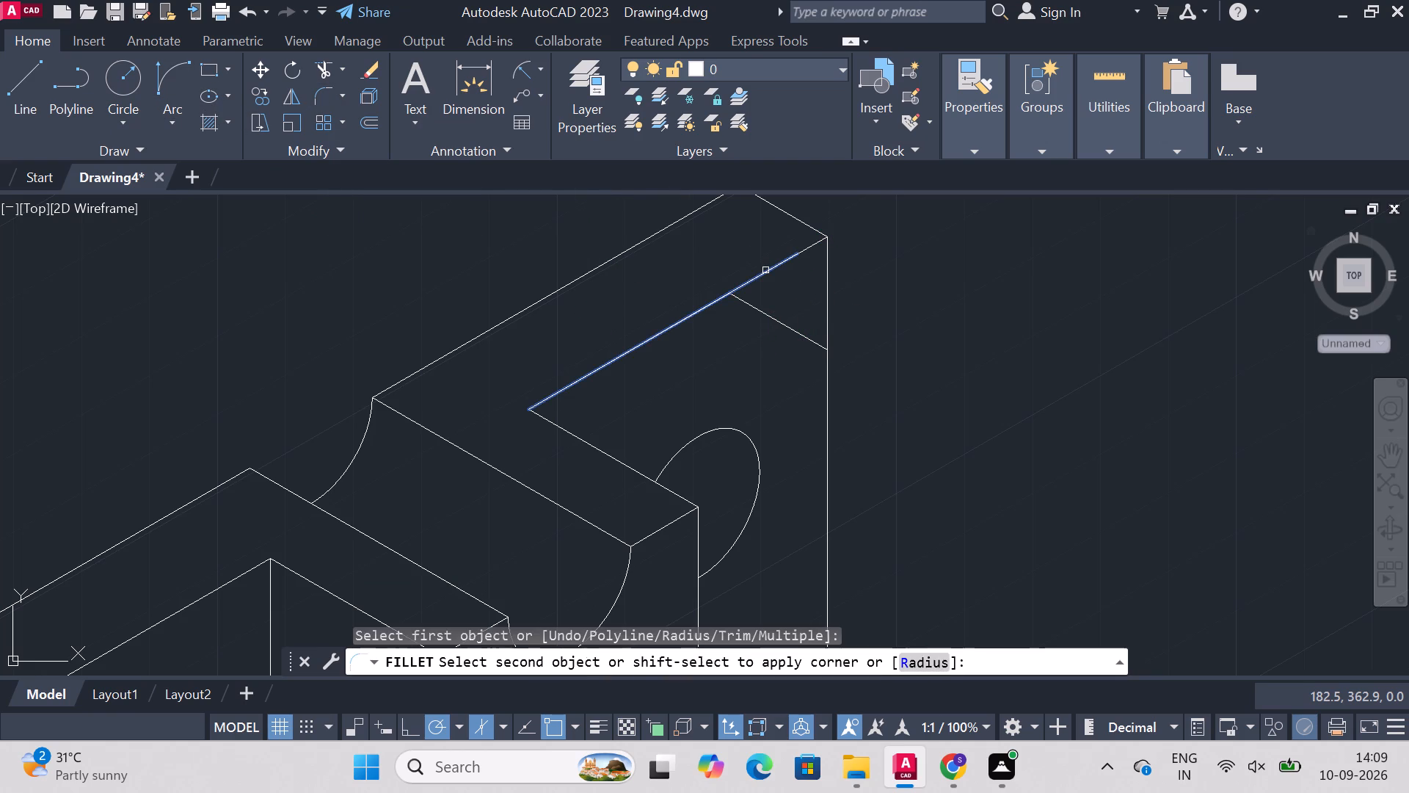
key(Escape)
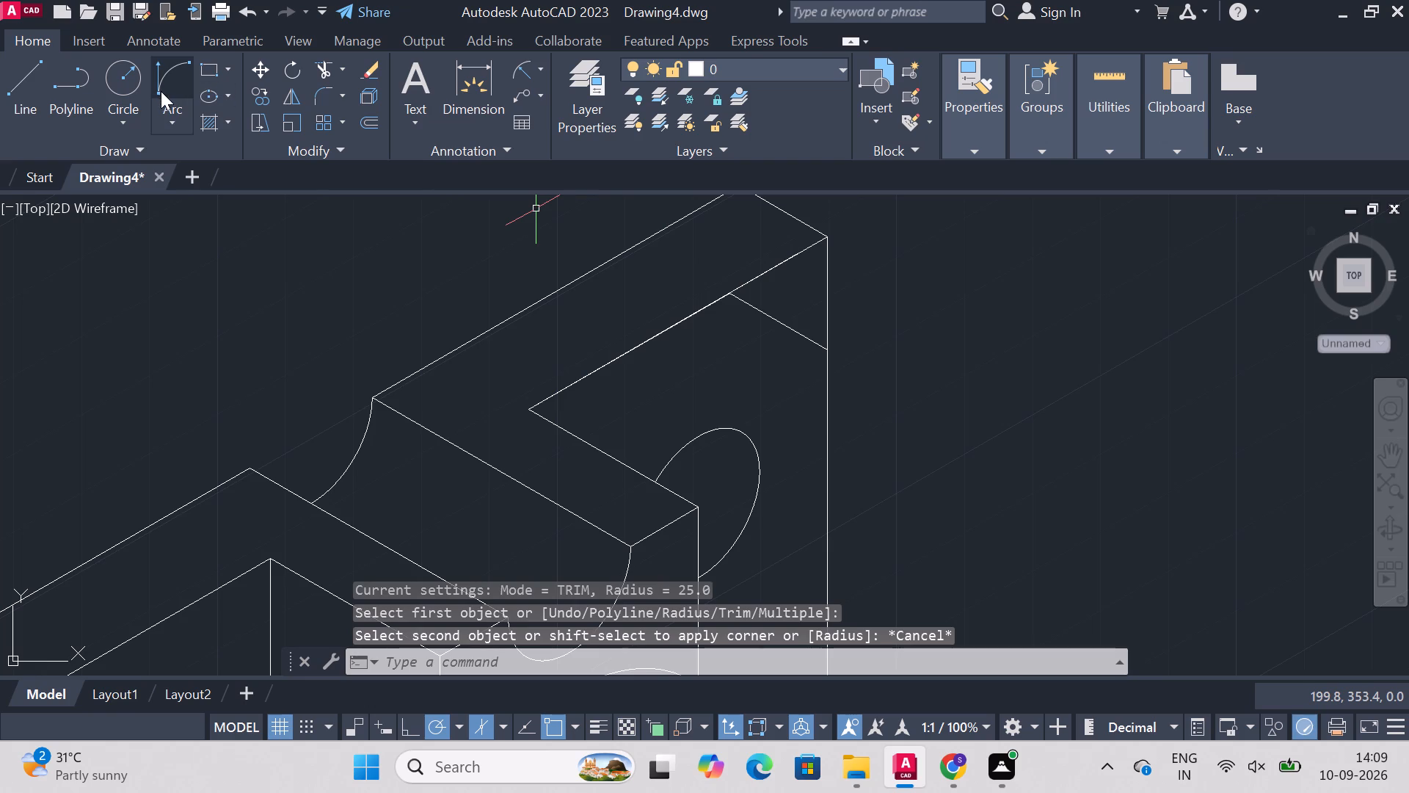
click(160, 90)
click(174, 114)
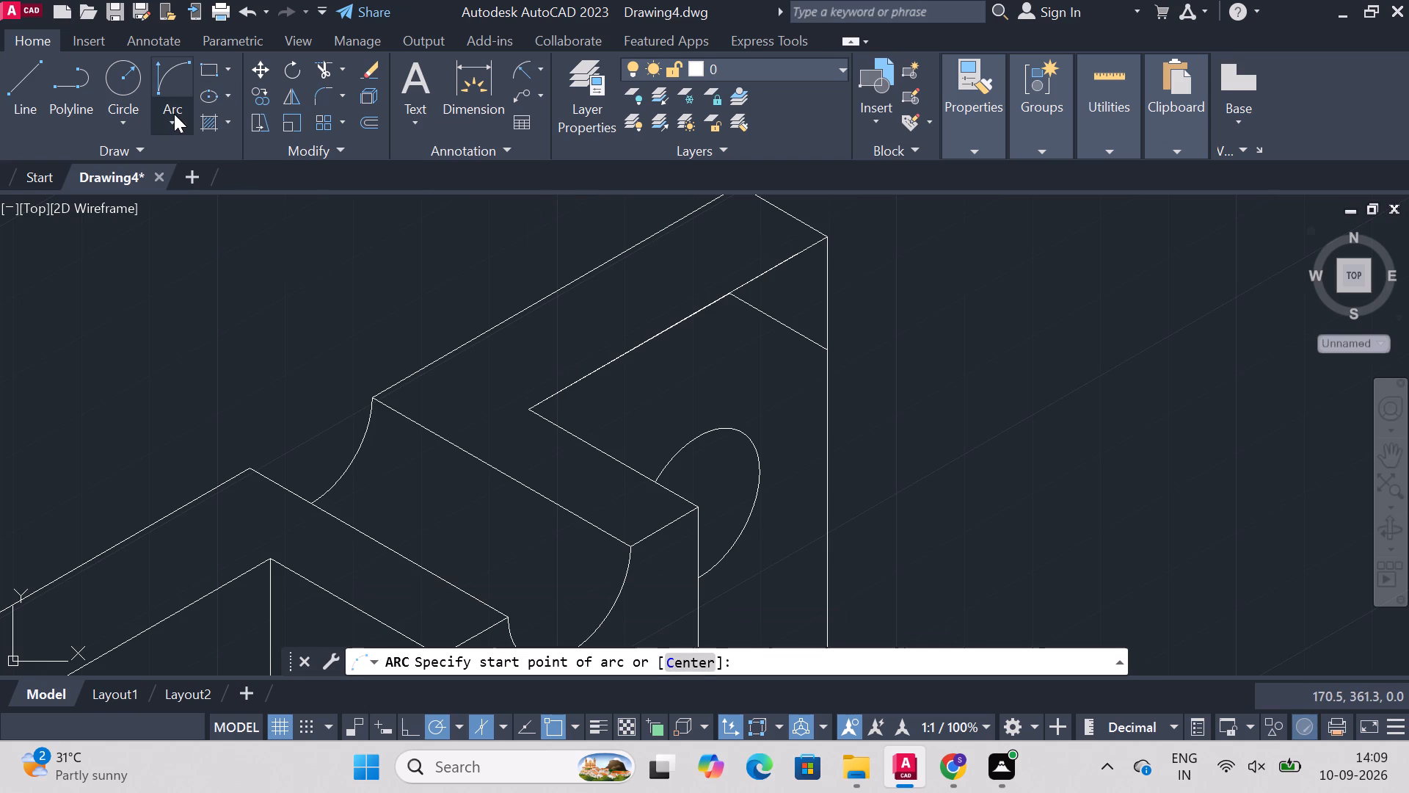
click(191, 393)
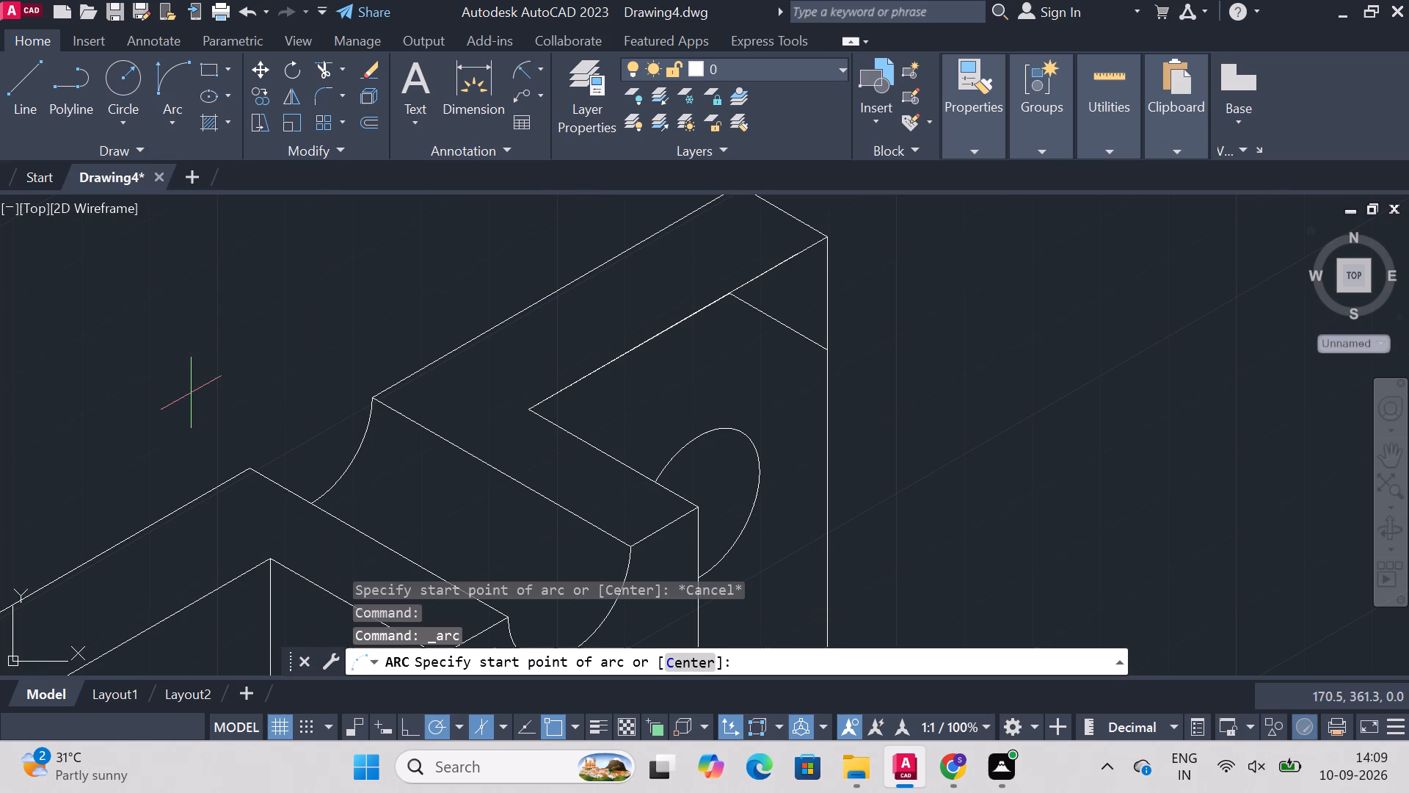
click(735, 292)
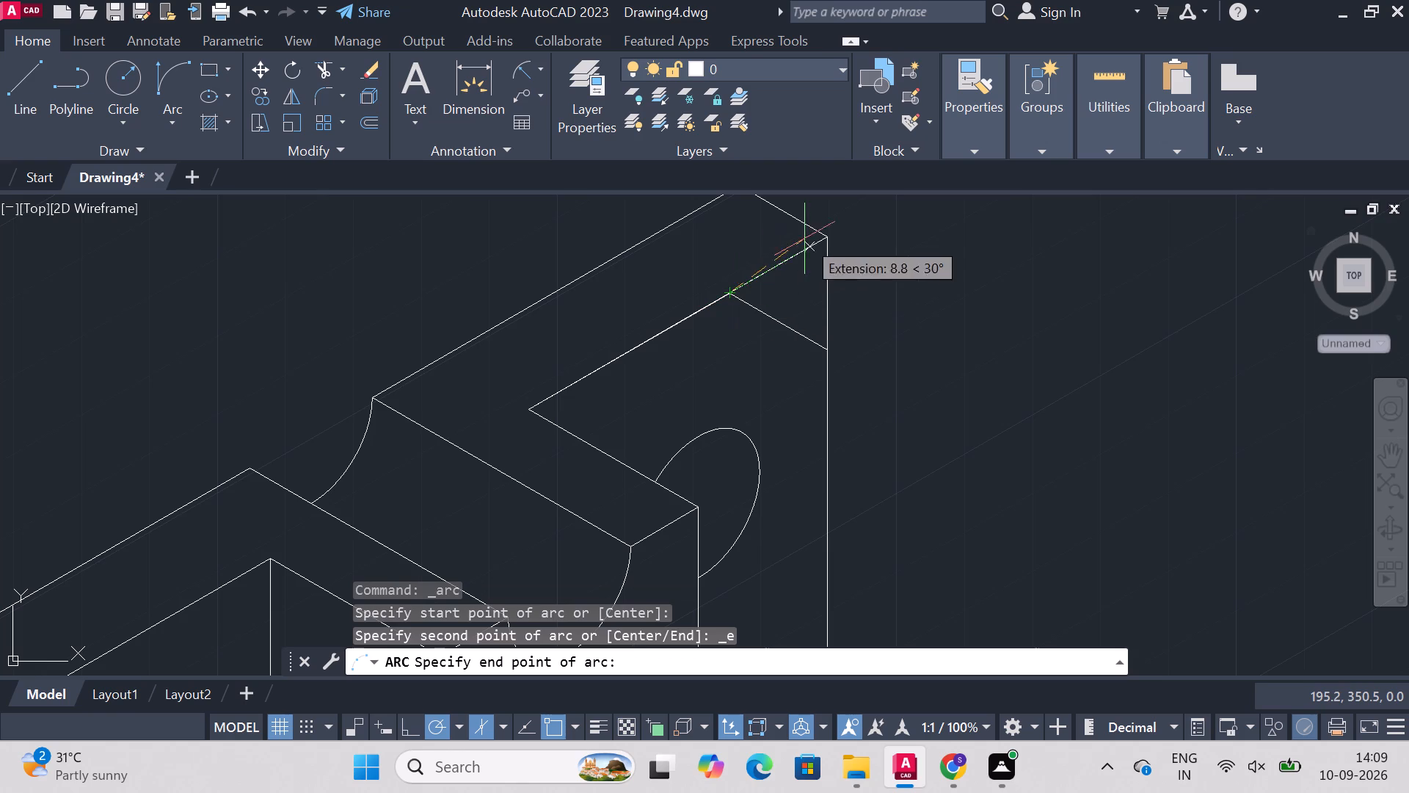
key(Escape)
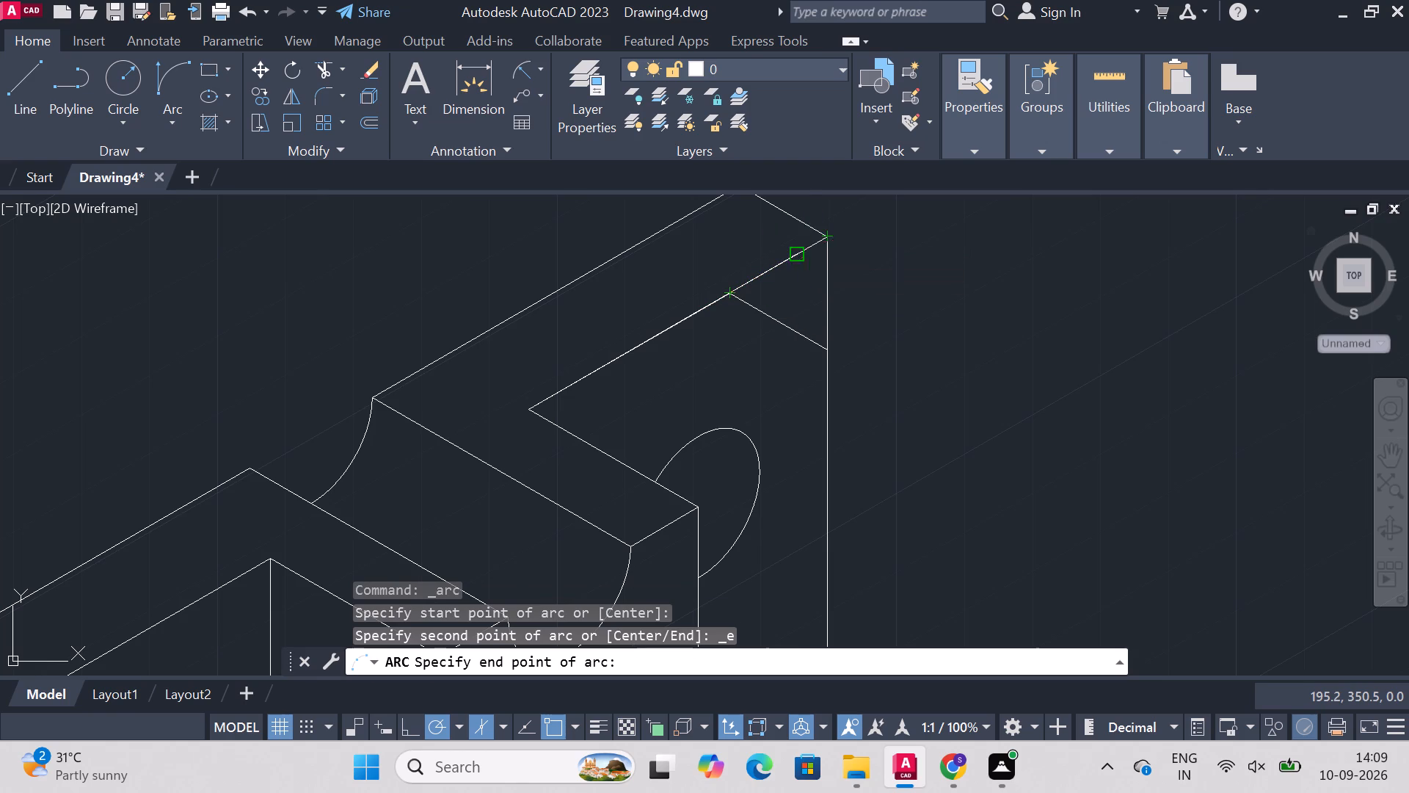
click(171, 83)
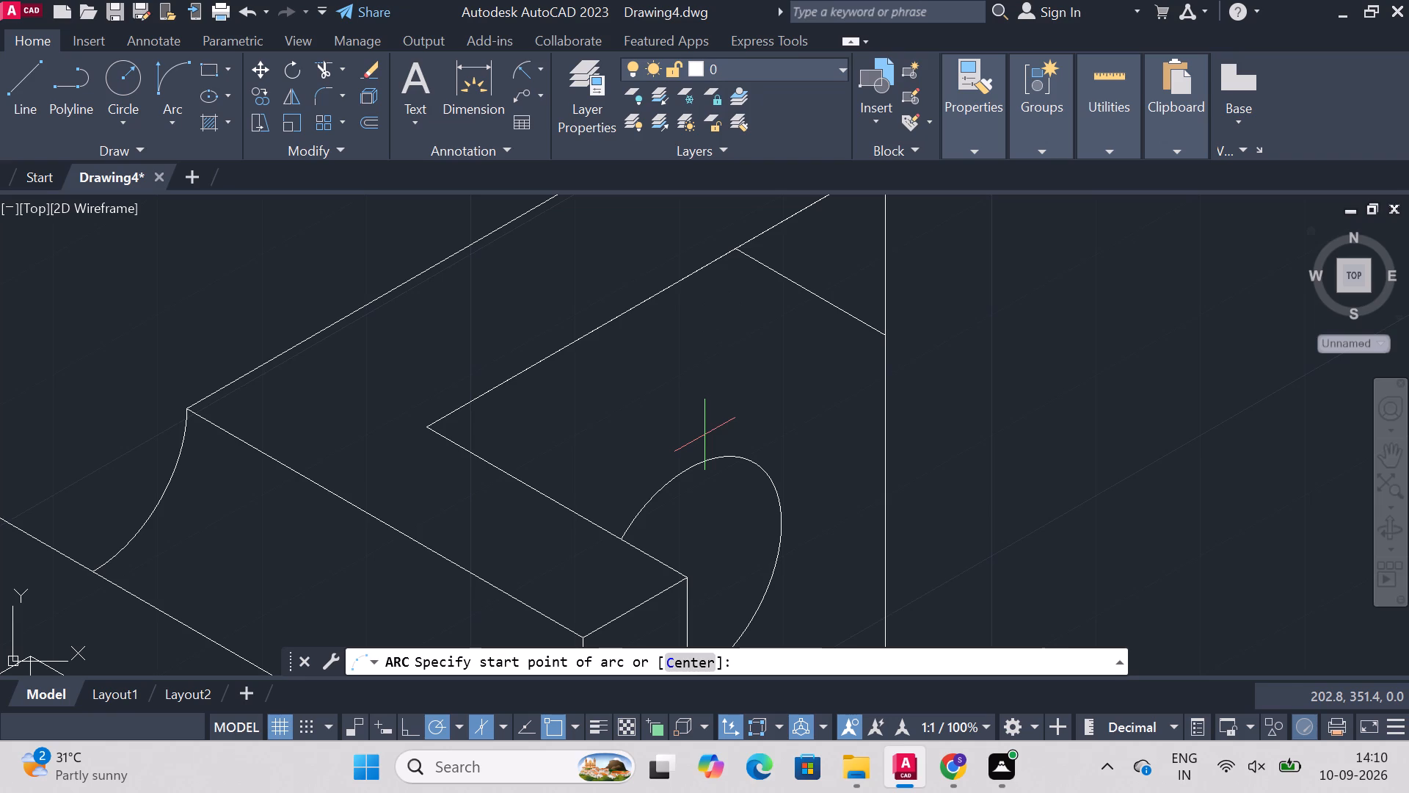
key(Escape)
Quick-measure the upright plate's parallel sloping top edges and the spacing between them.
click(1126, 99)
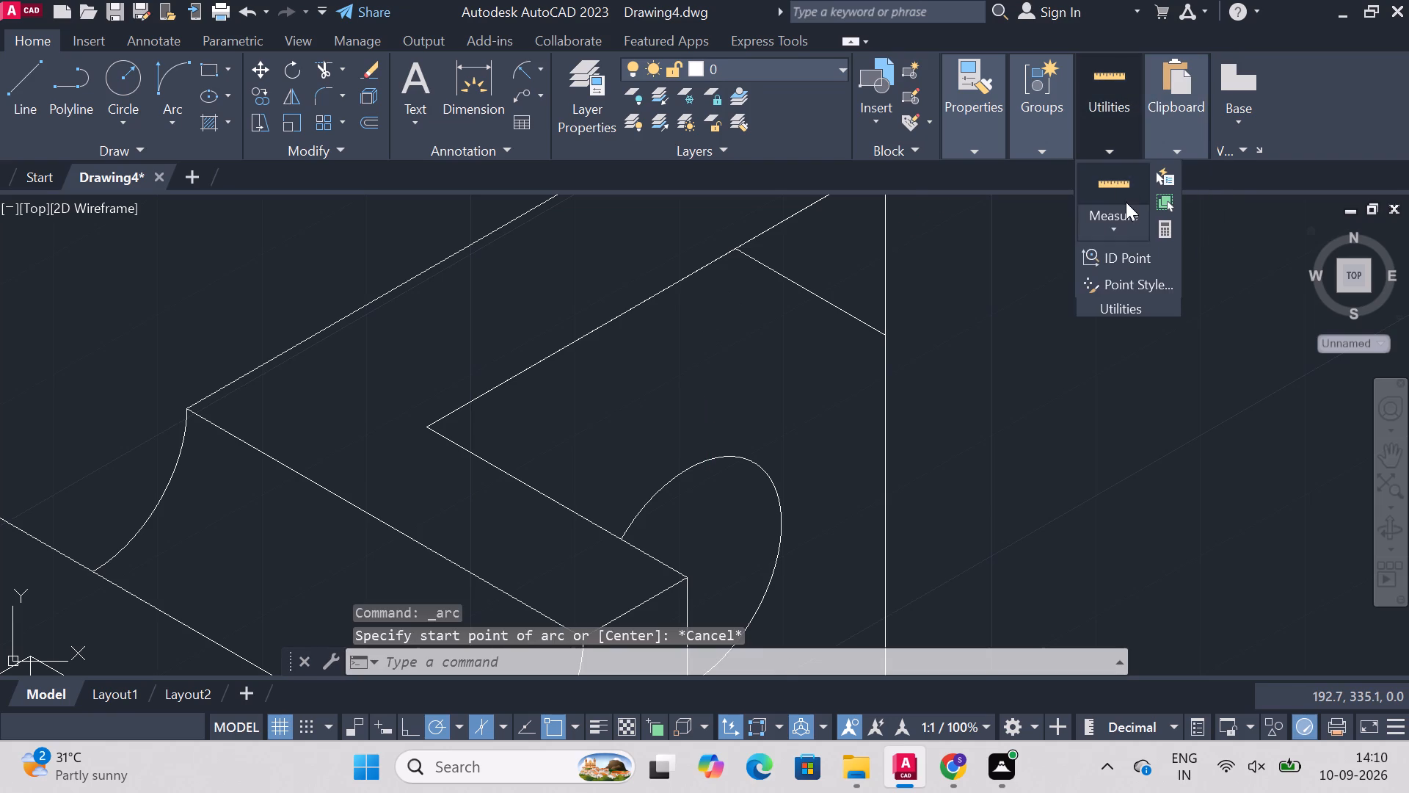
click(1127, 213)
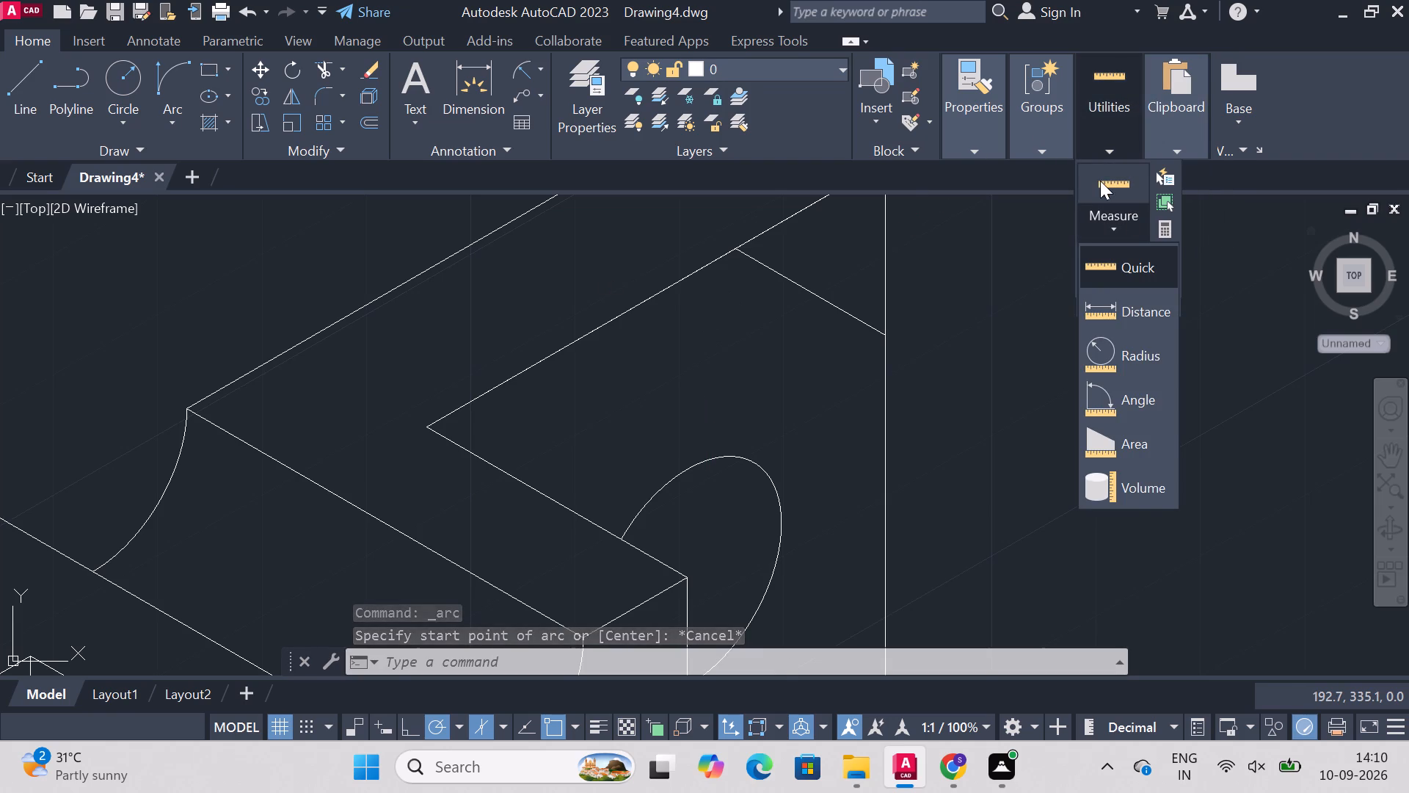
click(1100, 181)
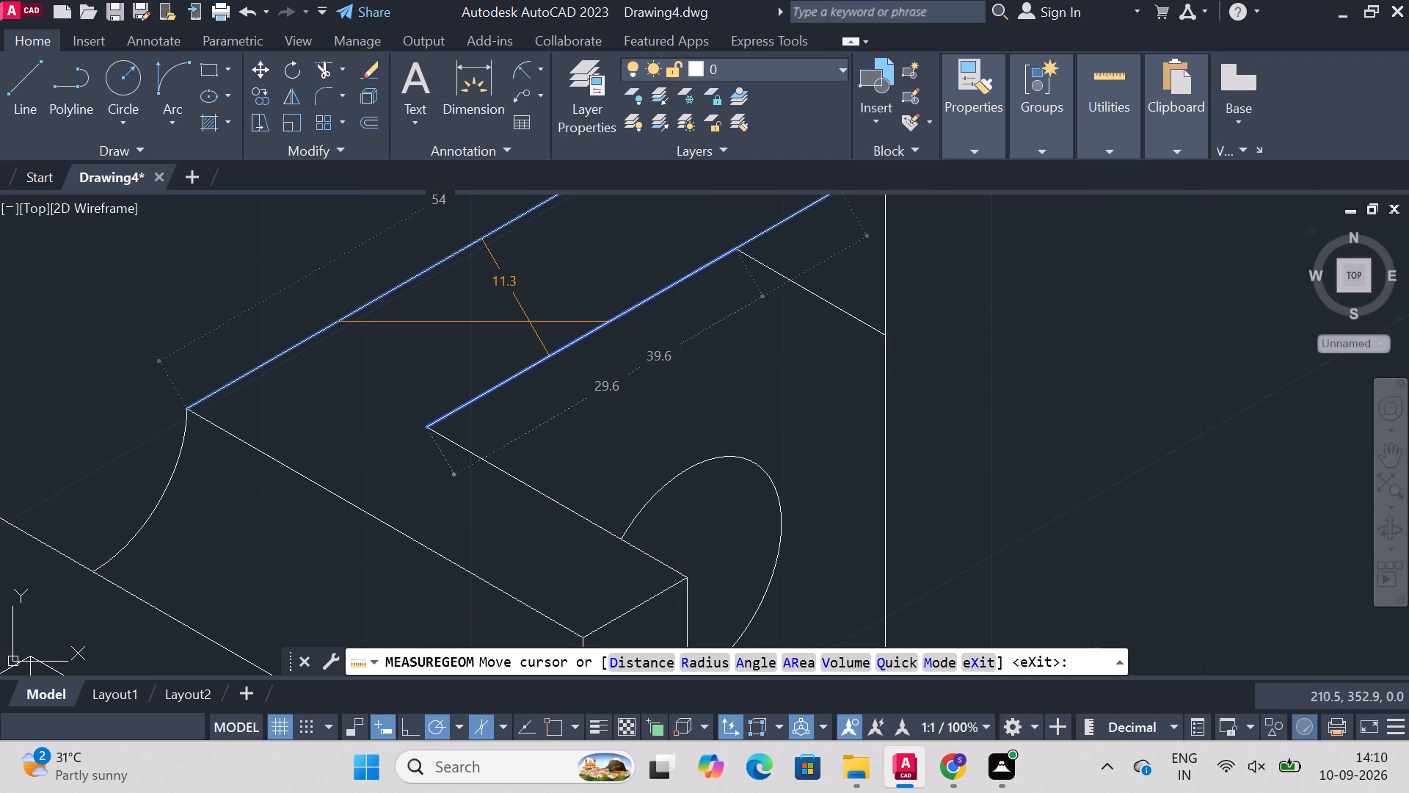
key(Escape)
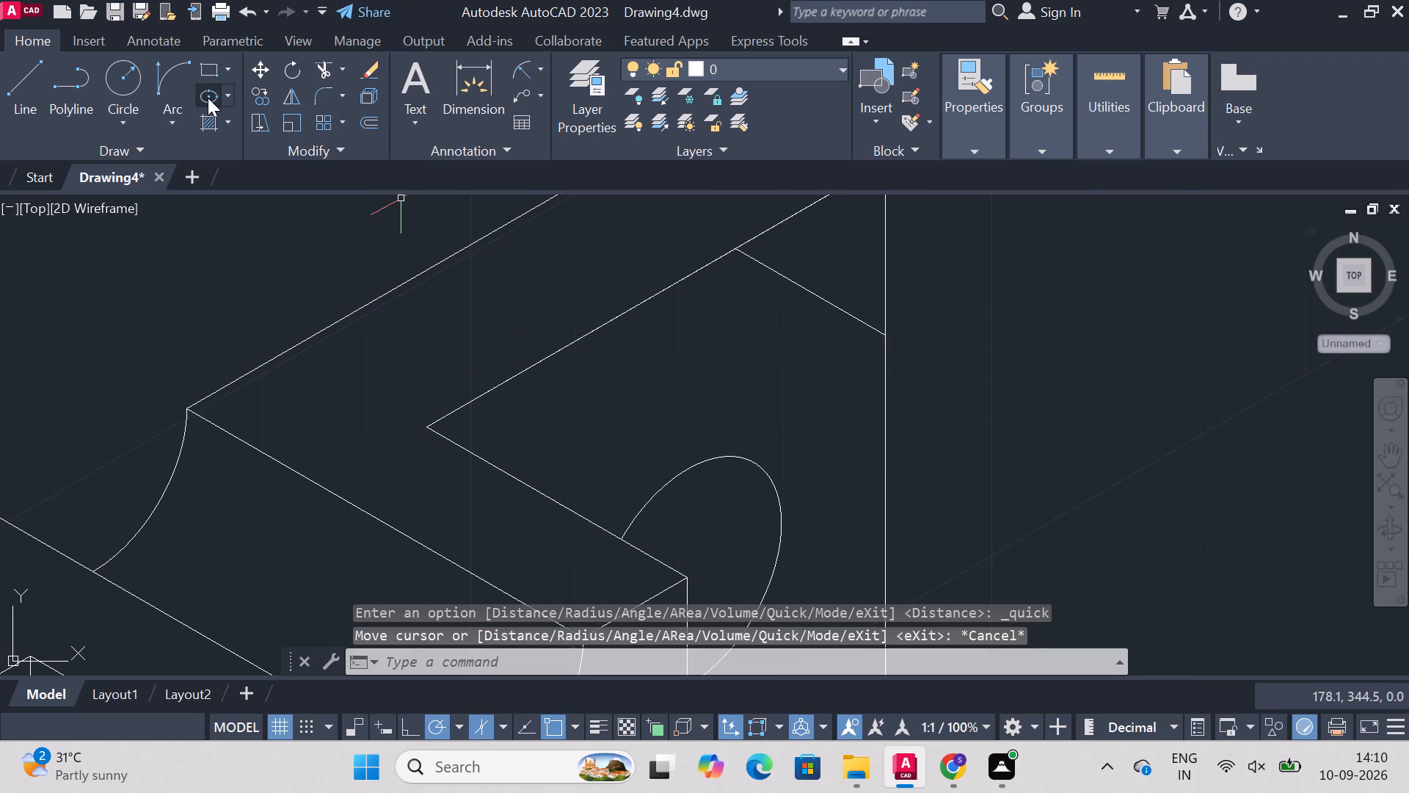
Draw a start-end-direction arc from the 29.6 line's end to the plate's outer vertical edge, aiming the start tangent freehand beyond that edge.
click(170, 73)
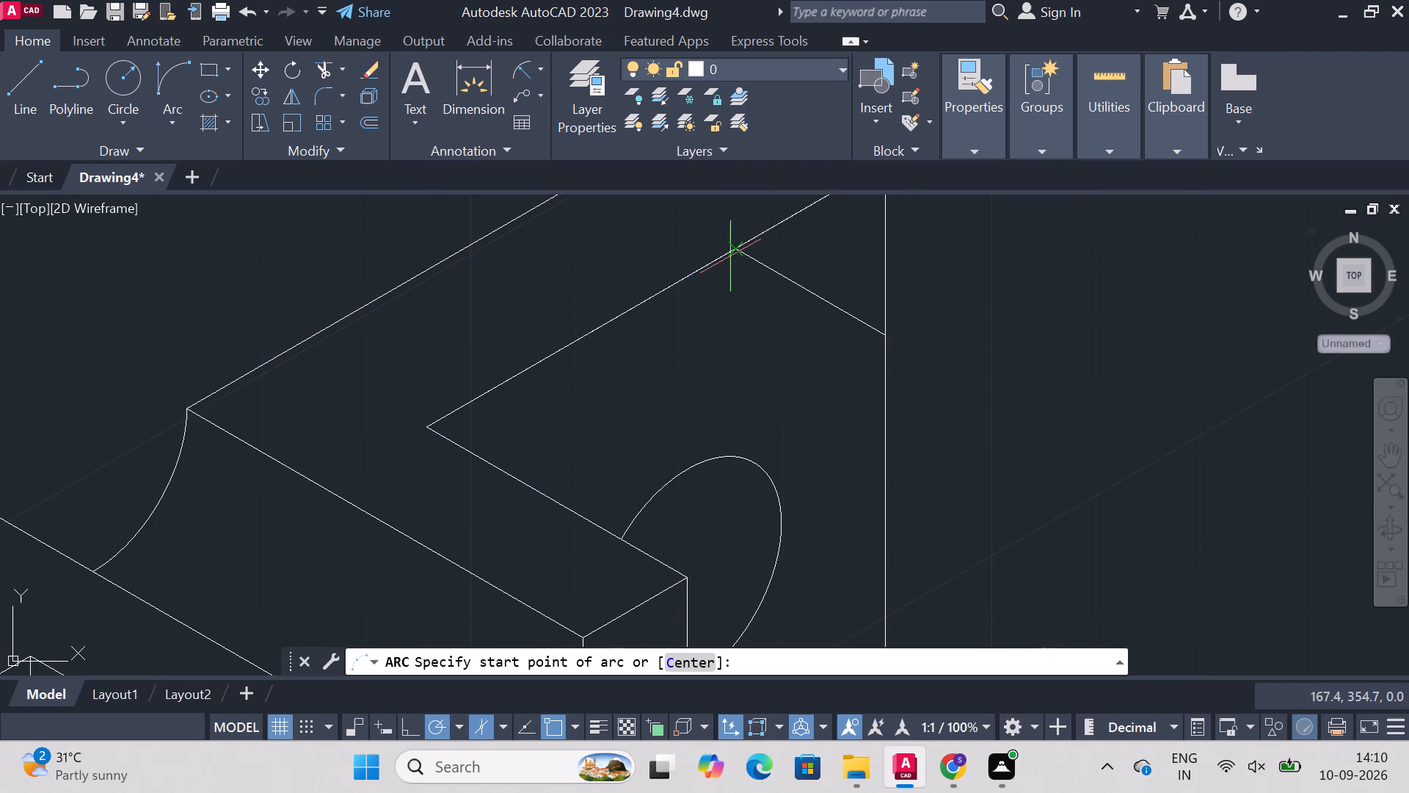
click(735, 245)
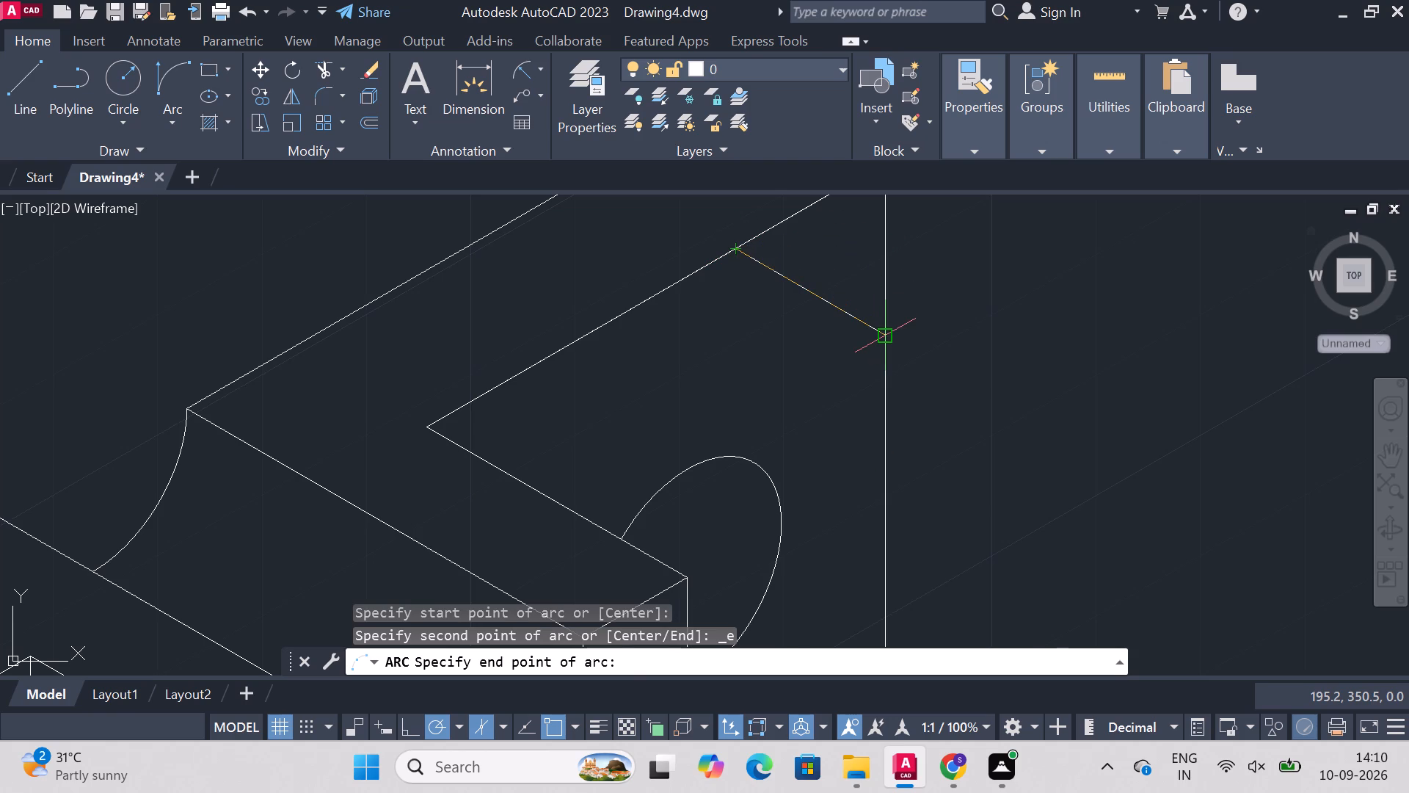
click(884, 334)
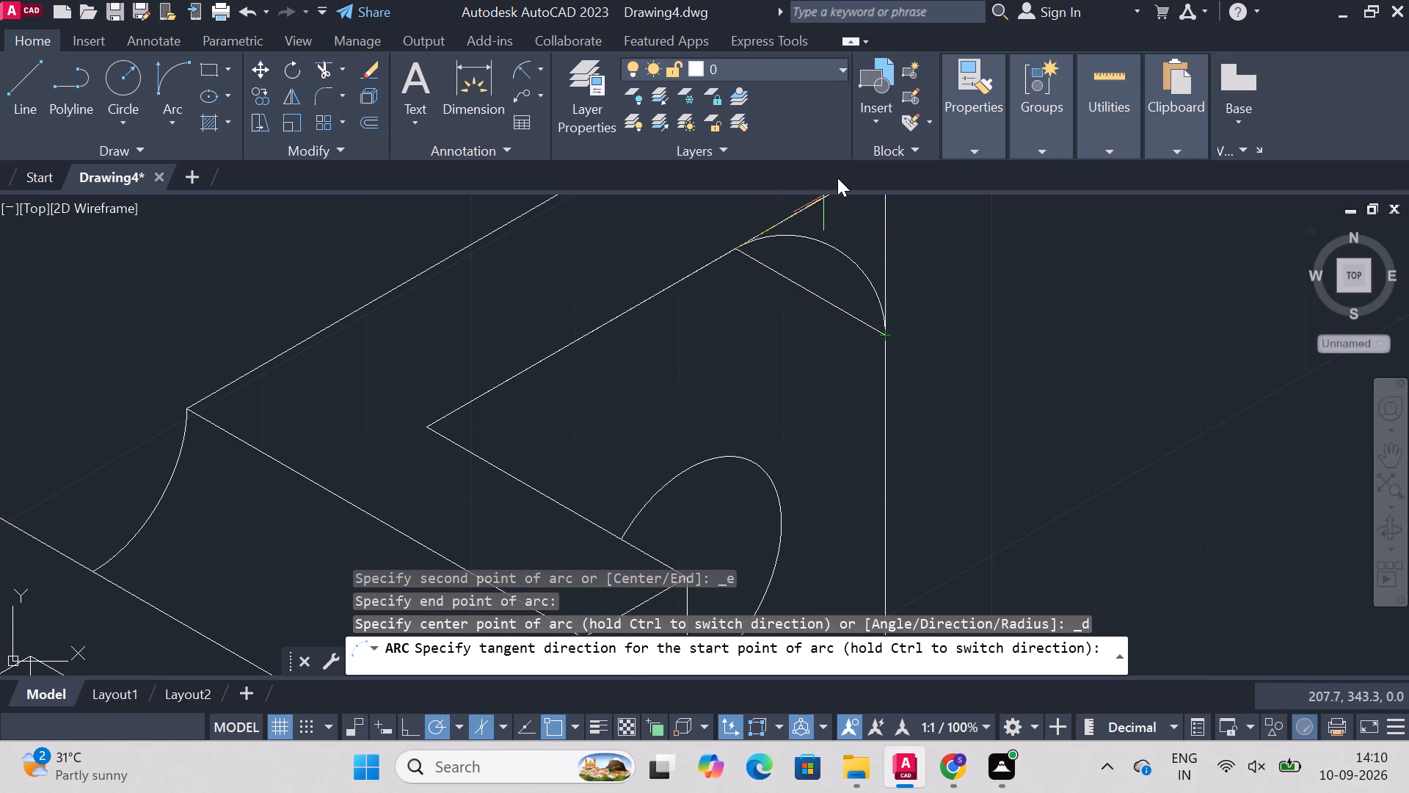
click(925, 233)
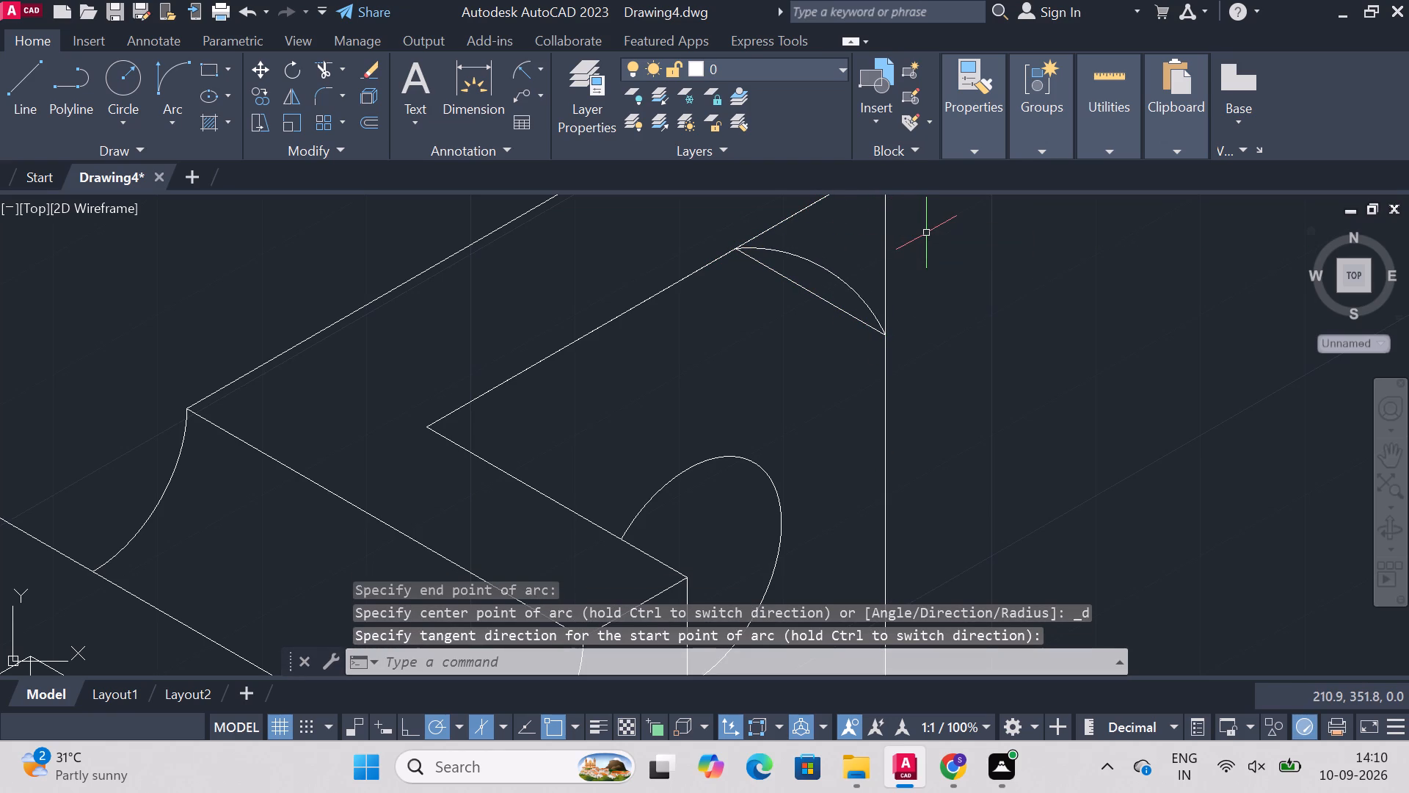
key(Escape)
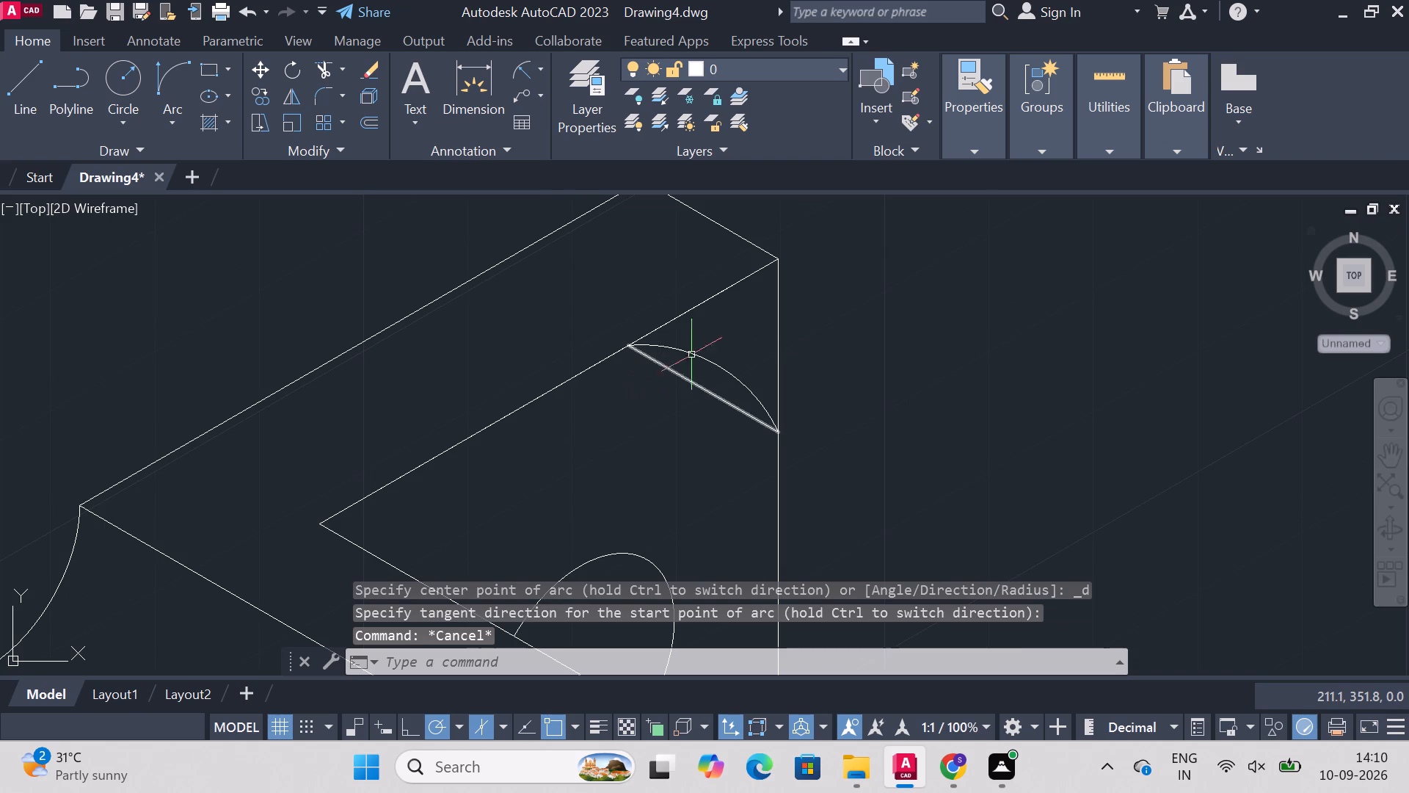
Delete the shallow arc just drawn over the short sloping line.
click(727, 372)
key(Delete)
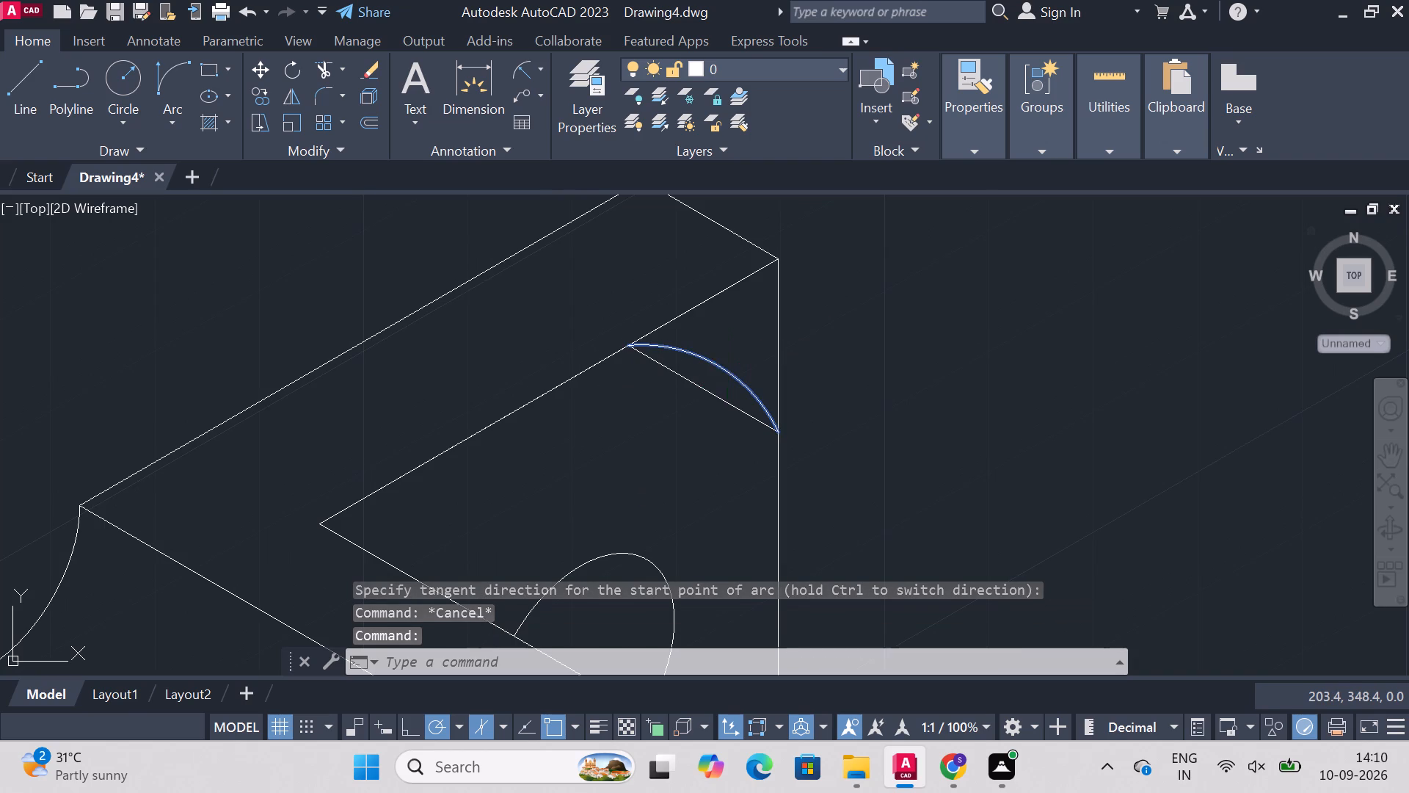
Draw a start-end-direction arc from the 29.6 line's end to the outer vertical edge, with its start tangent aimed at the plate's sharp corner.
click(178, 68)
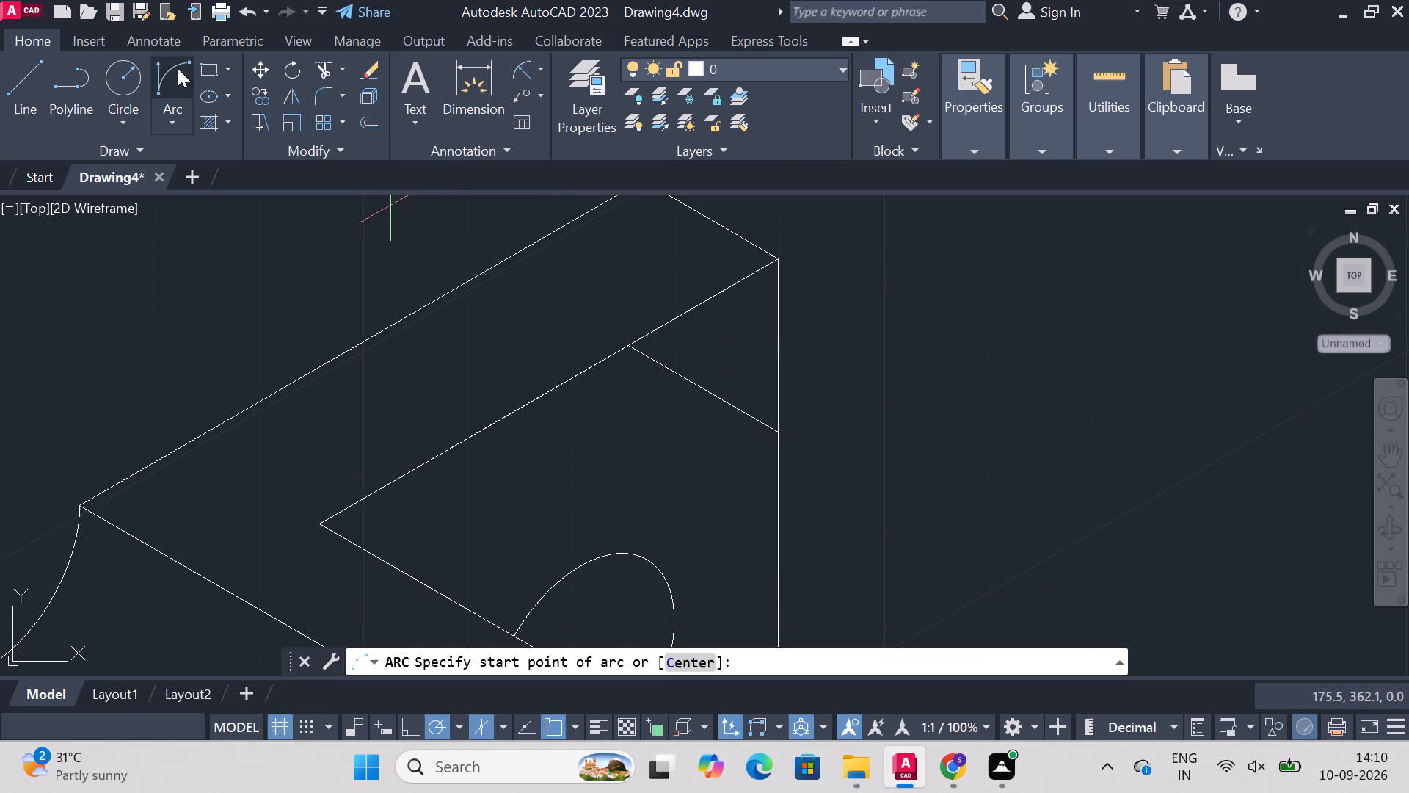
click(633, 344)
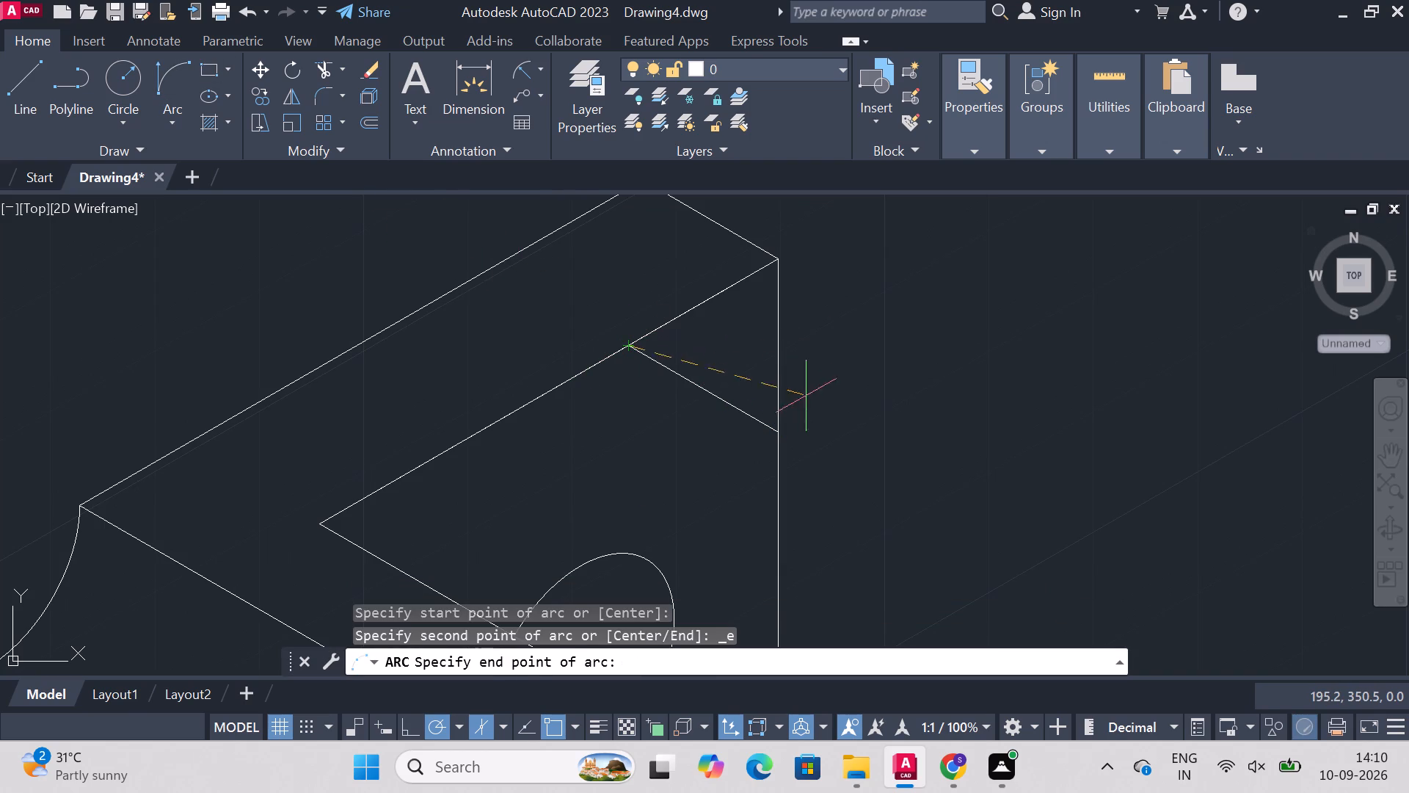
click(773, 426)
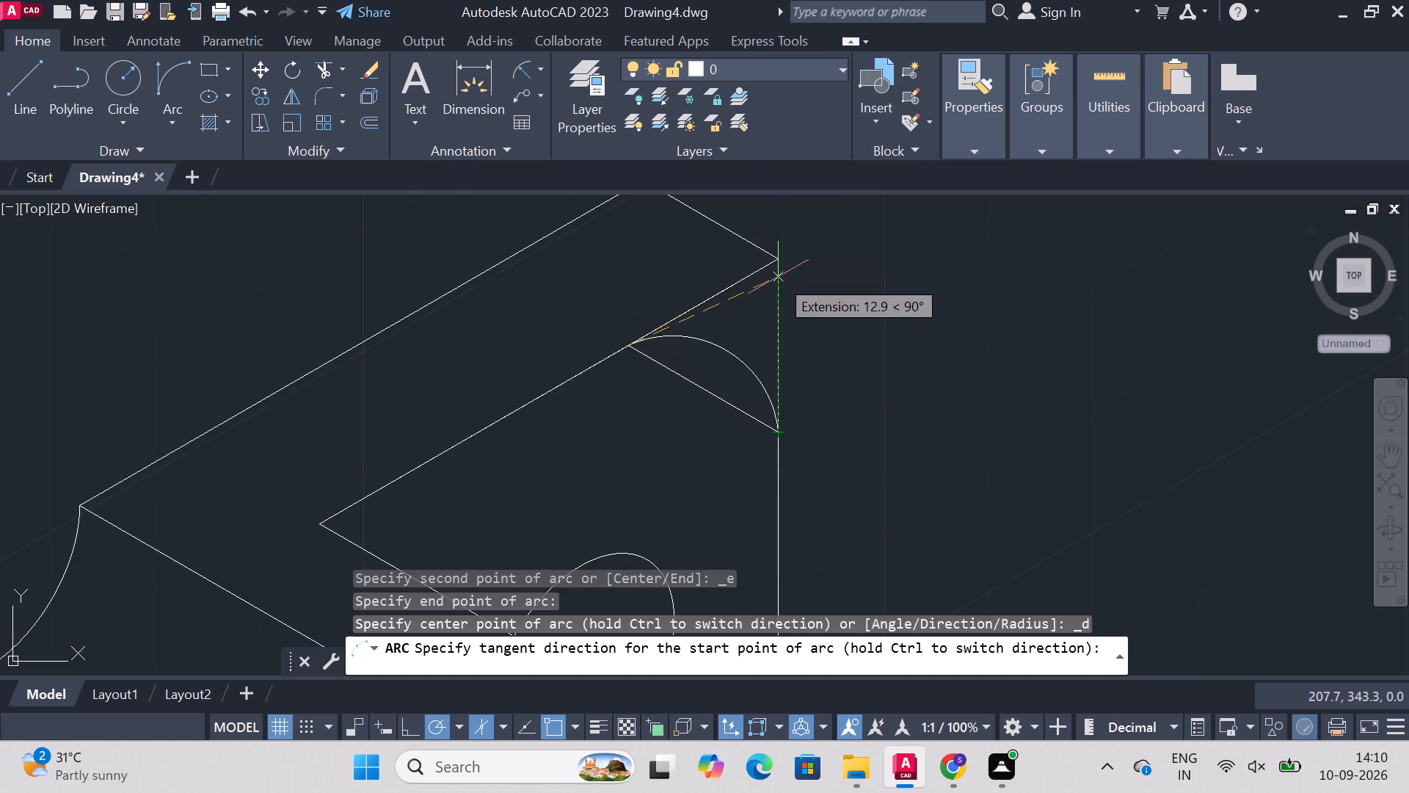
click(776, 264)
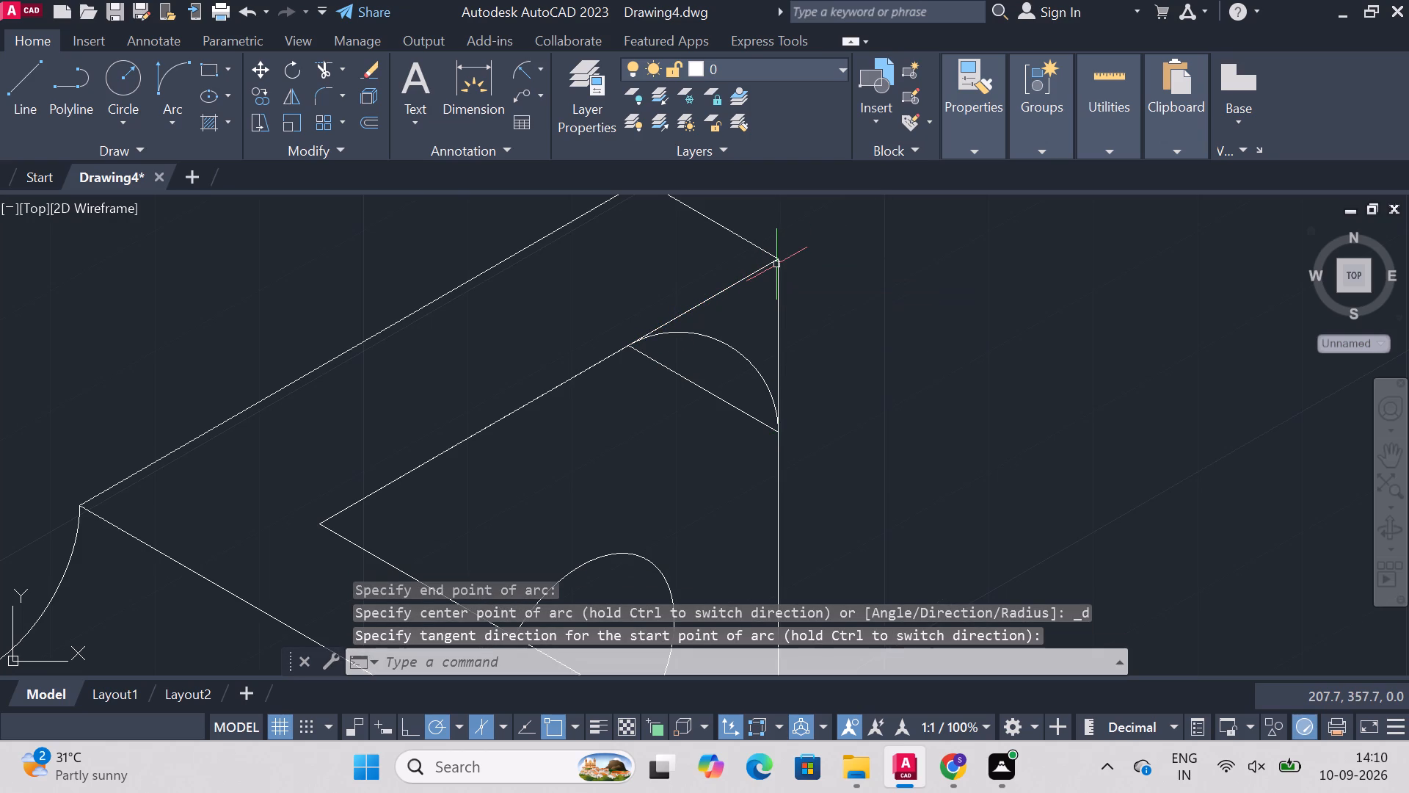
key(Escape)
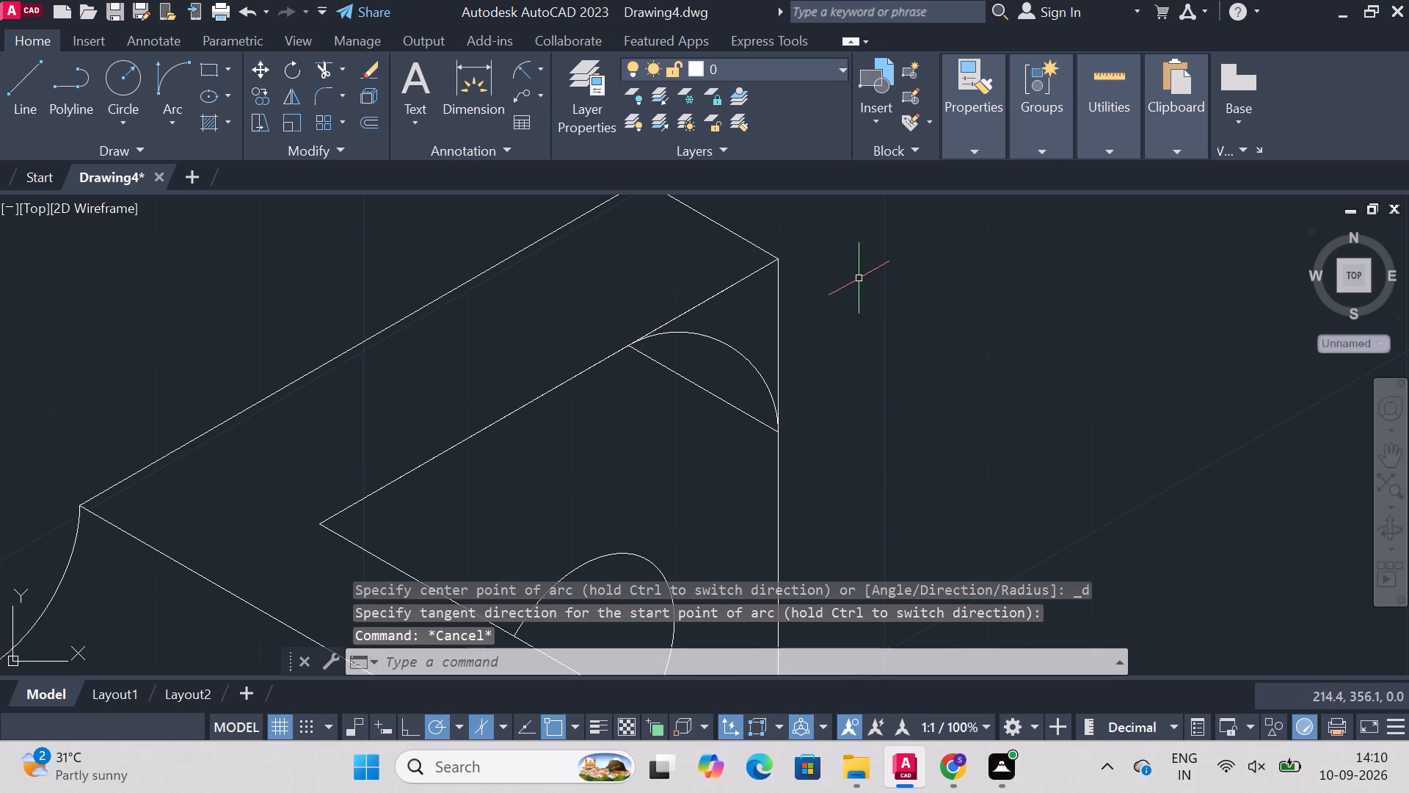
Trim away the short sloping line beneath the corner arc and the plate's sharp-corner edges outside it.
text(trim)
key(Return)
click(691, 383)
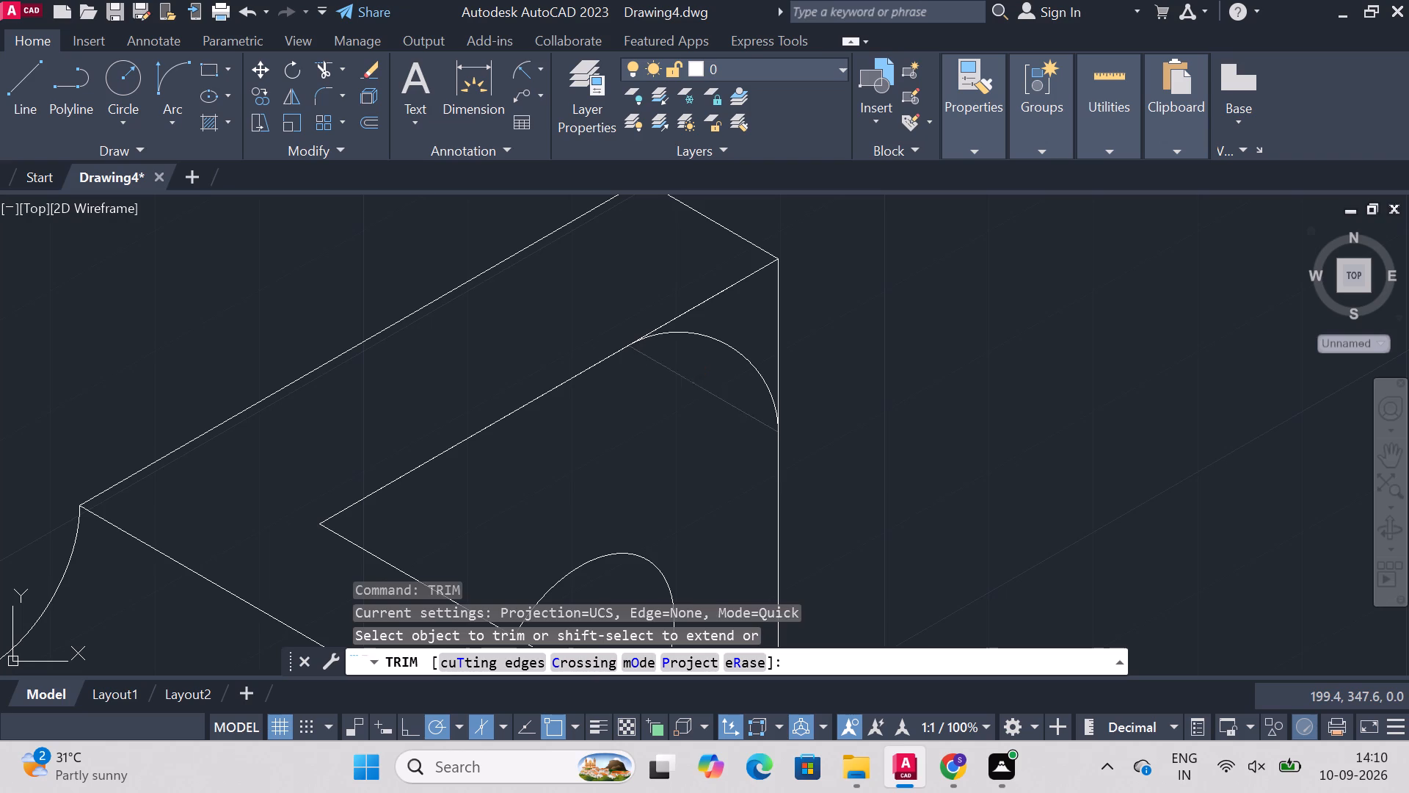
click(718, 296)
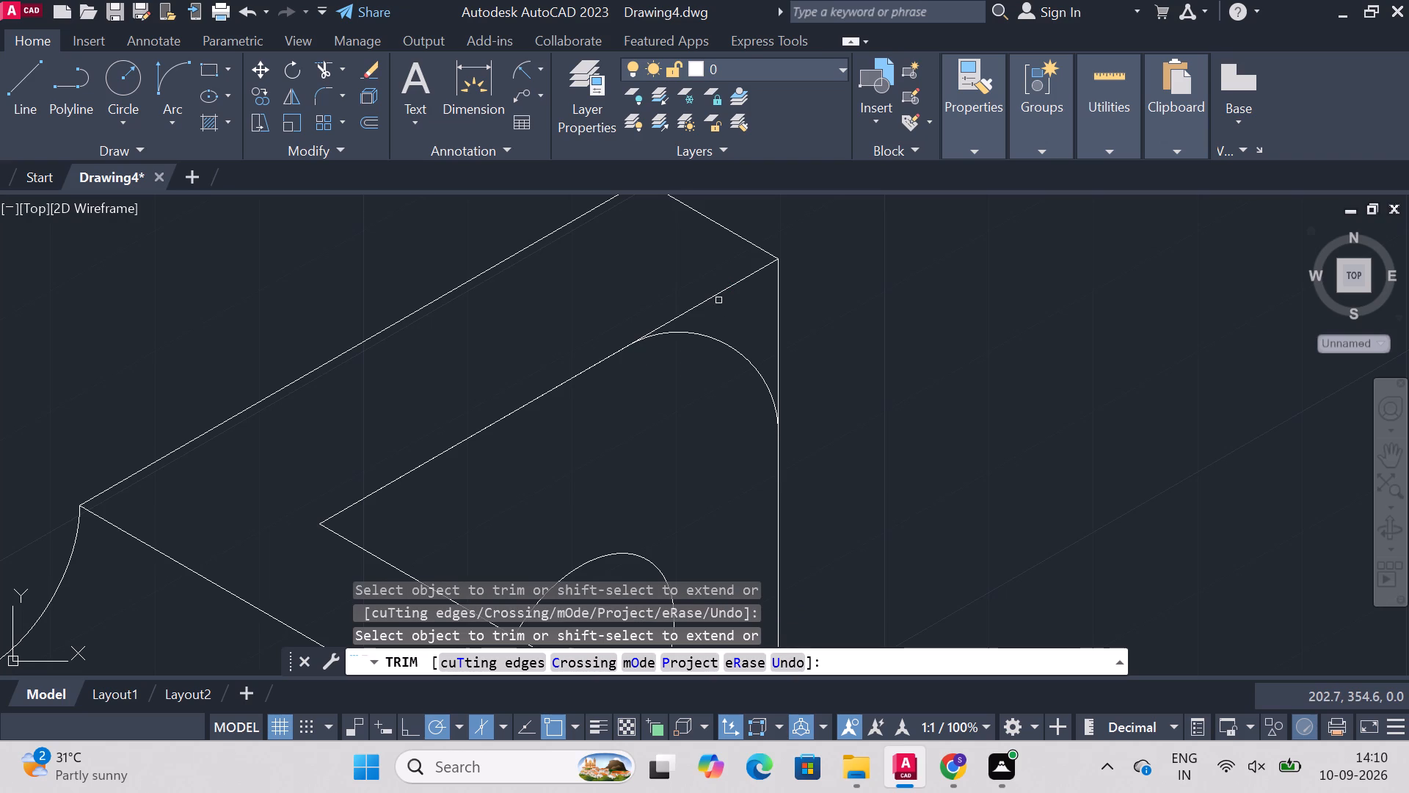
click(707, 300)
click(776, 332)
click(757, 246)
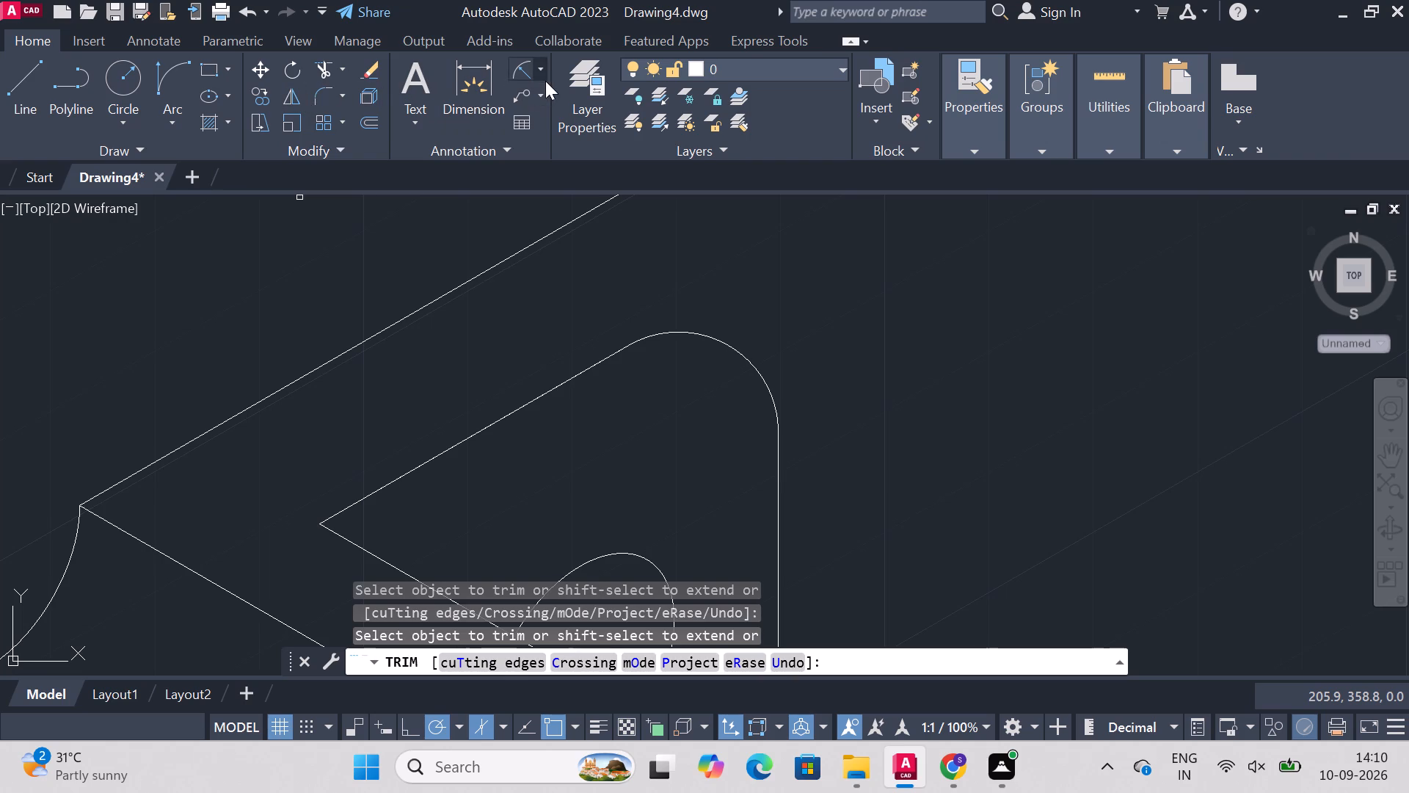
Check the plate corner arc's radius with a radius dimension, without placing it.
click(512, 73)
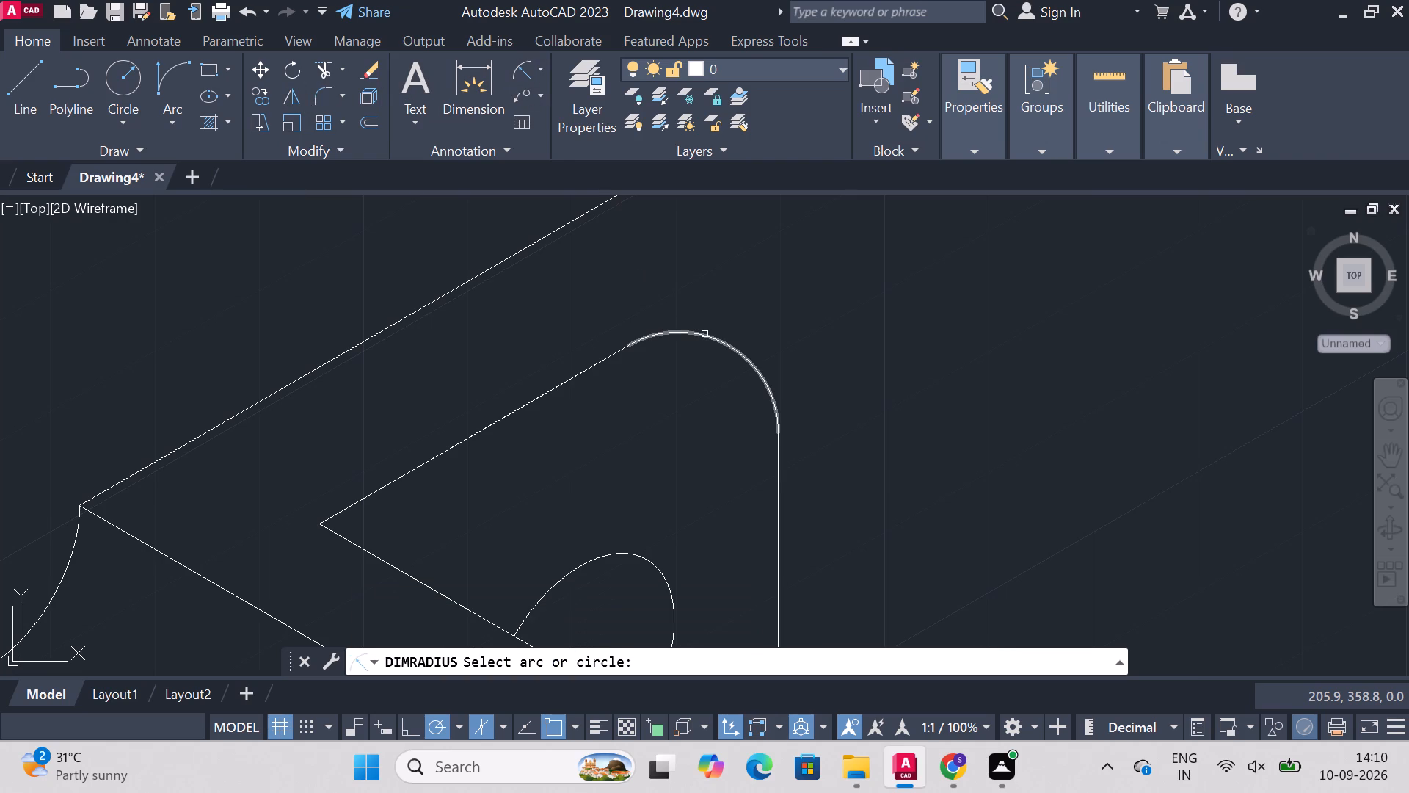
click(705, 334)
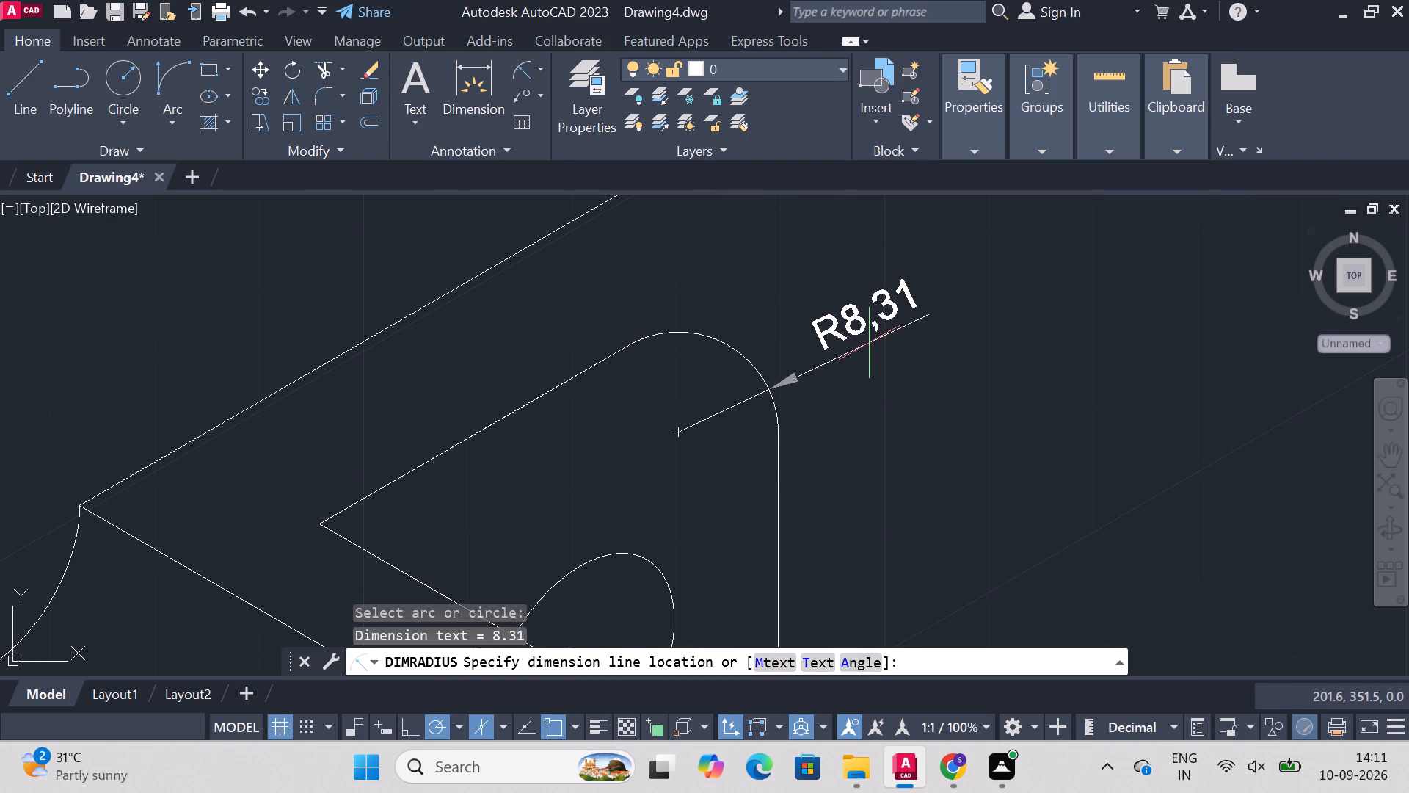
key(Escape)
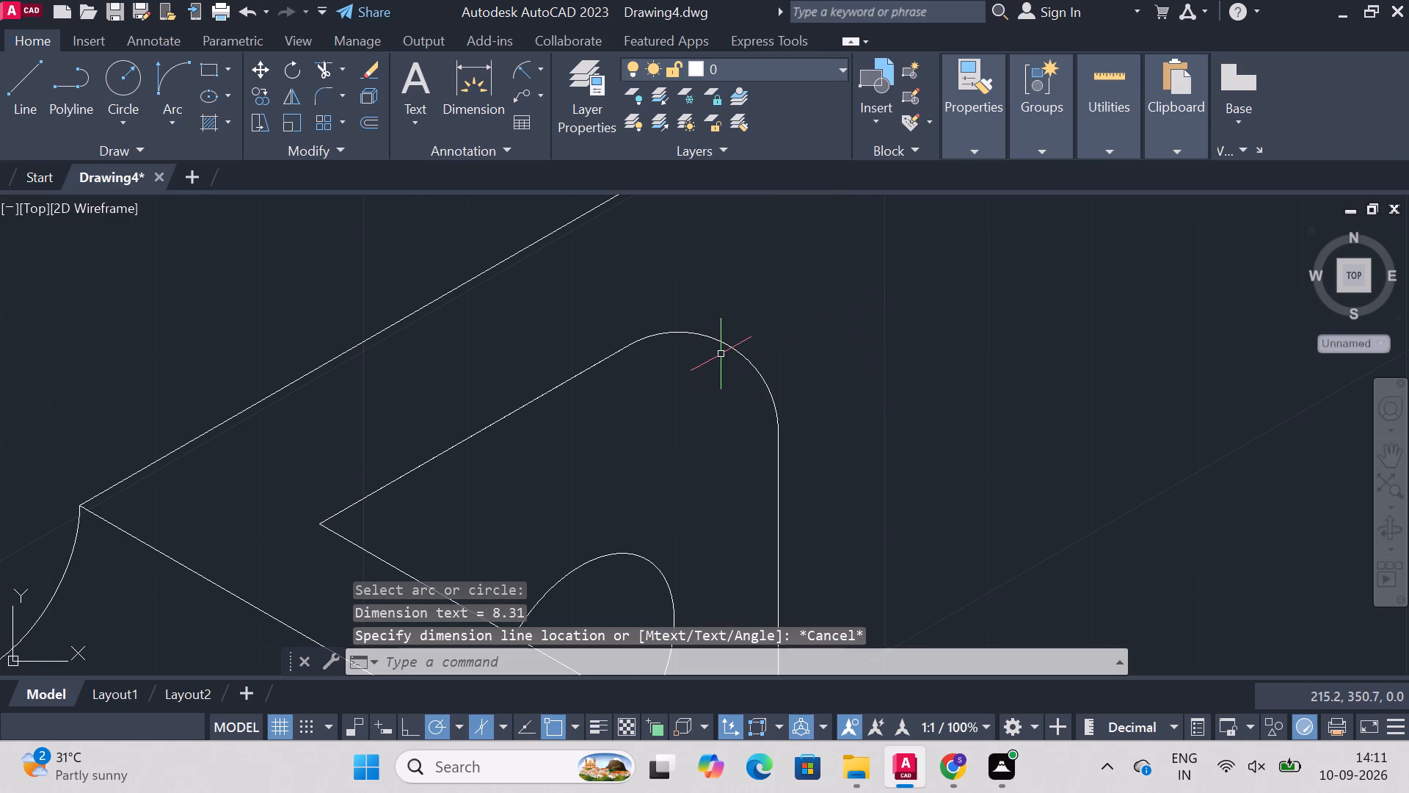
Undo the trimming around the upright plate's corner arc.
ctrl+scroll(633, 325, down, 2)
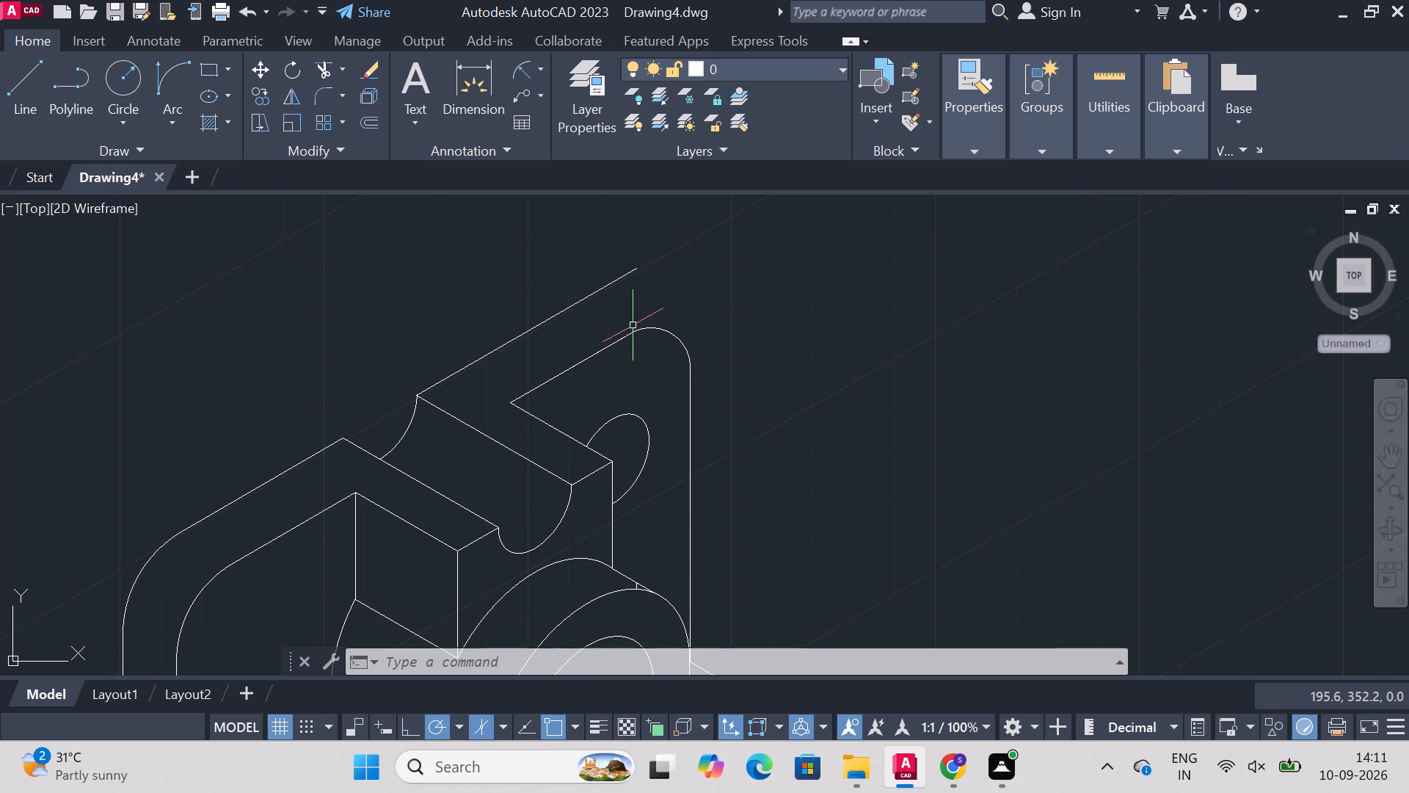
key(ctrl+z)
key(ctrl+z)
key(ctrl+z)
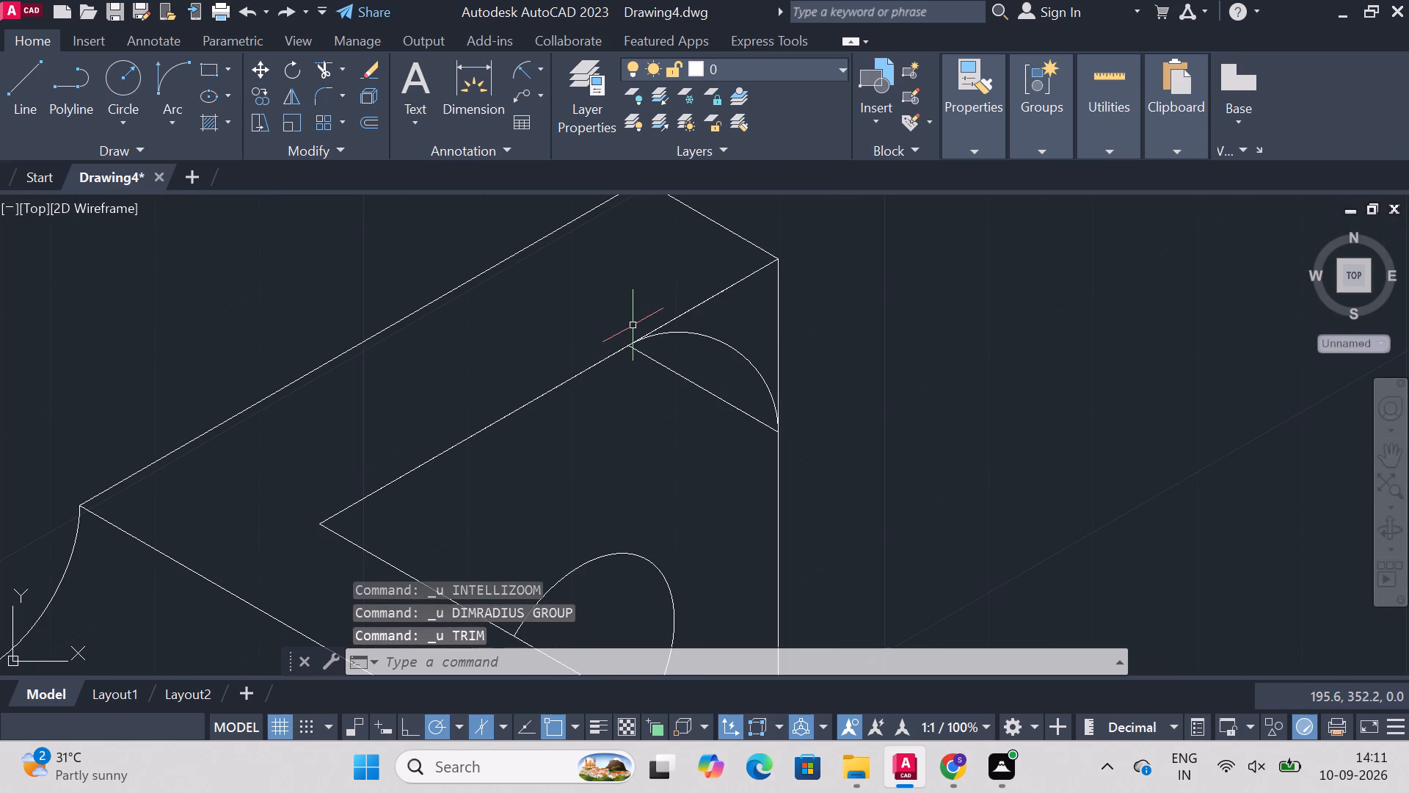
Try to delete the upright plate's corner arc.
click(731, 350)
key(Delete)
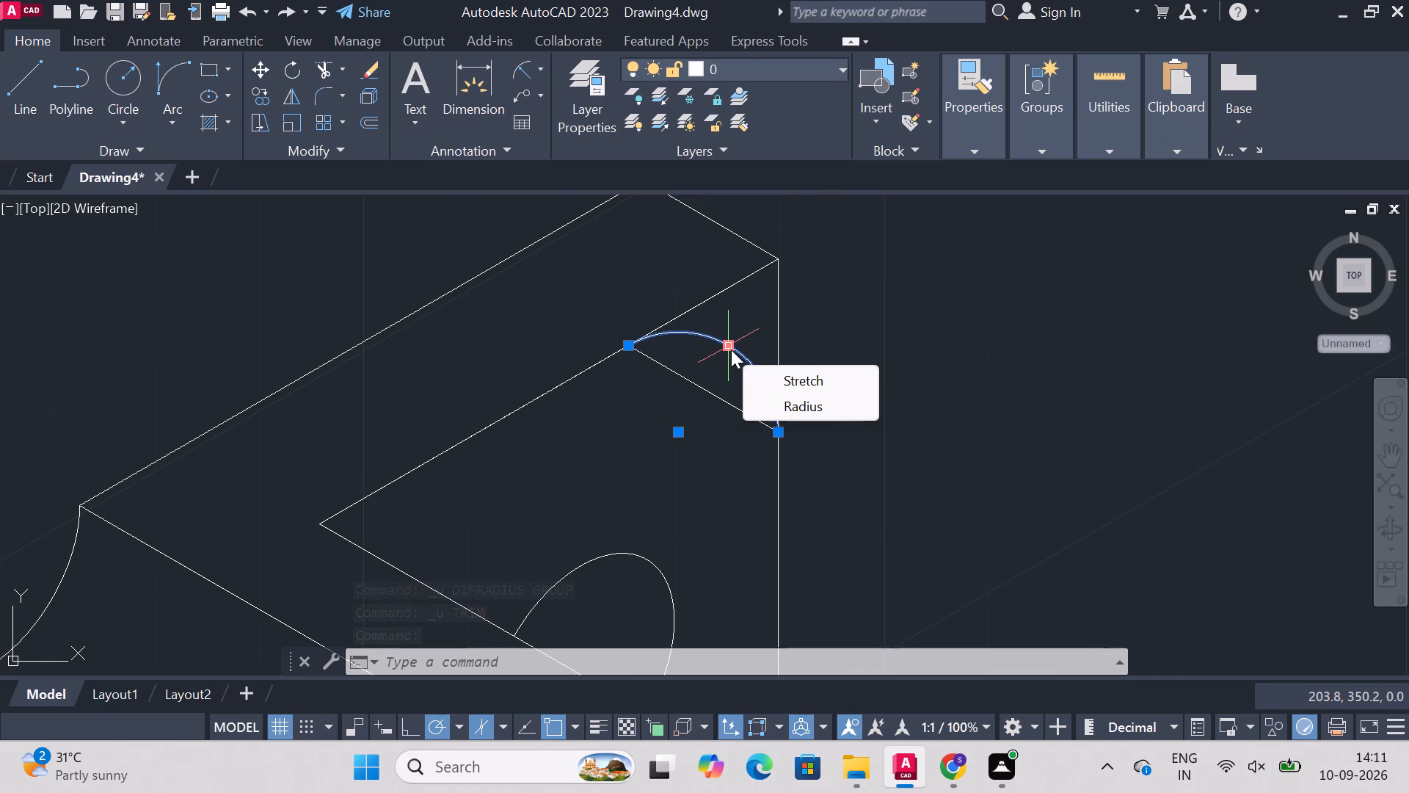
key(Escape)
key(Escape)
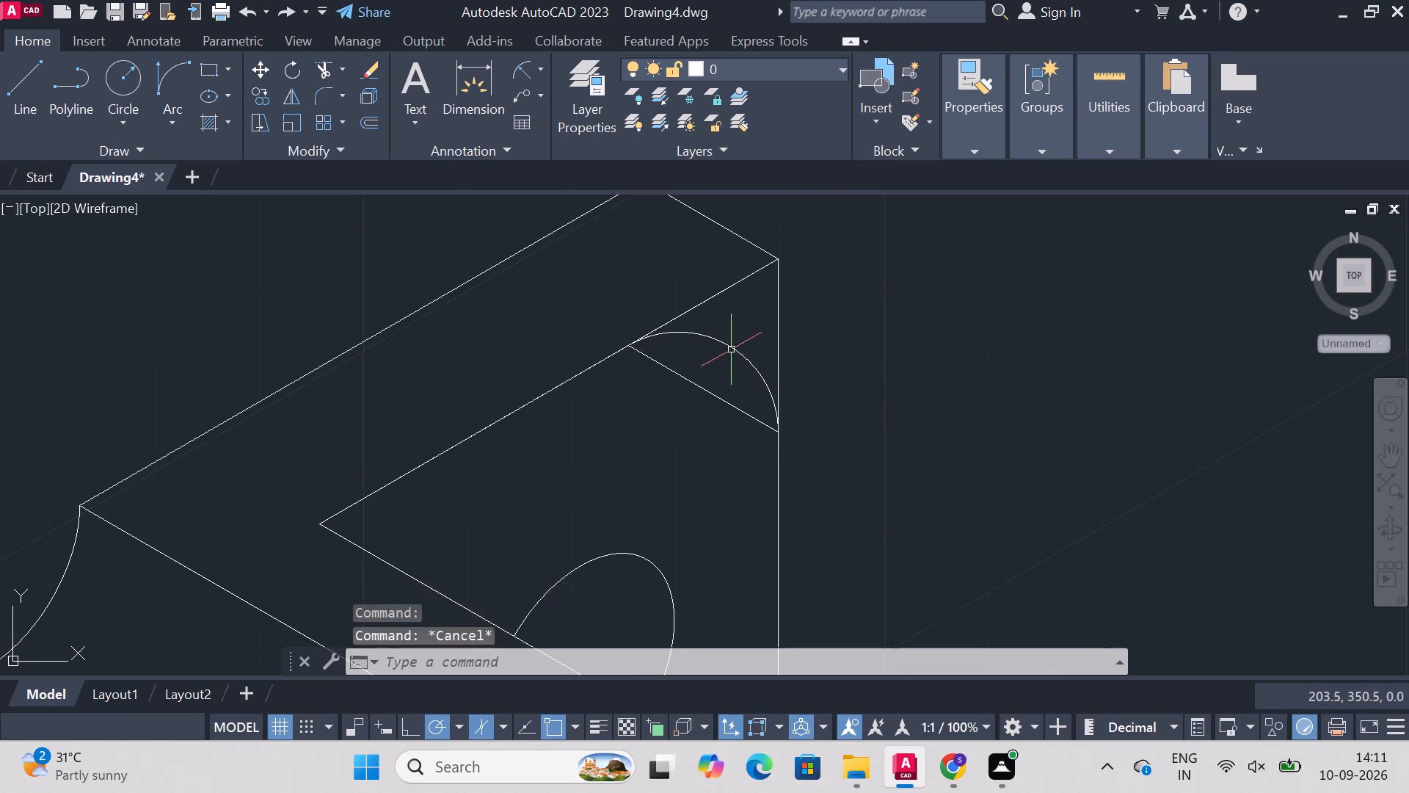
Trim away the plate's sharp-corner edges outside the corner arc, the sloping line beneath it, and the short edge linking to the rear edge.
text(trim)
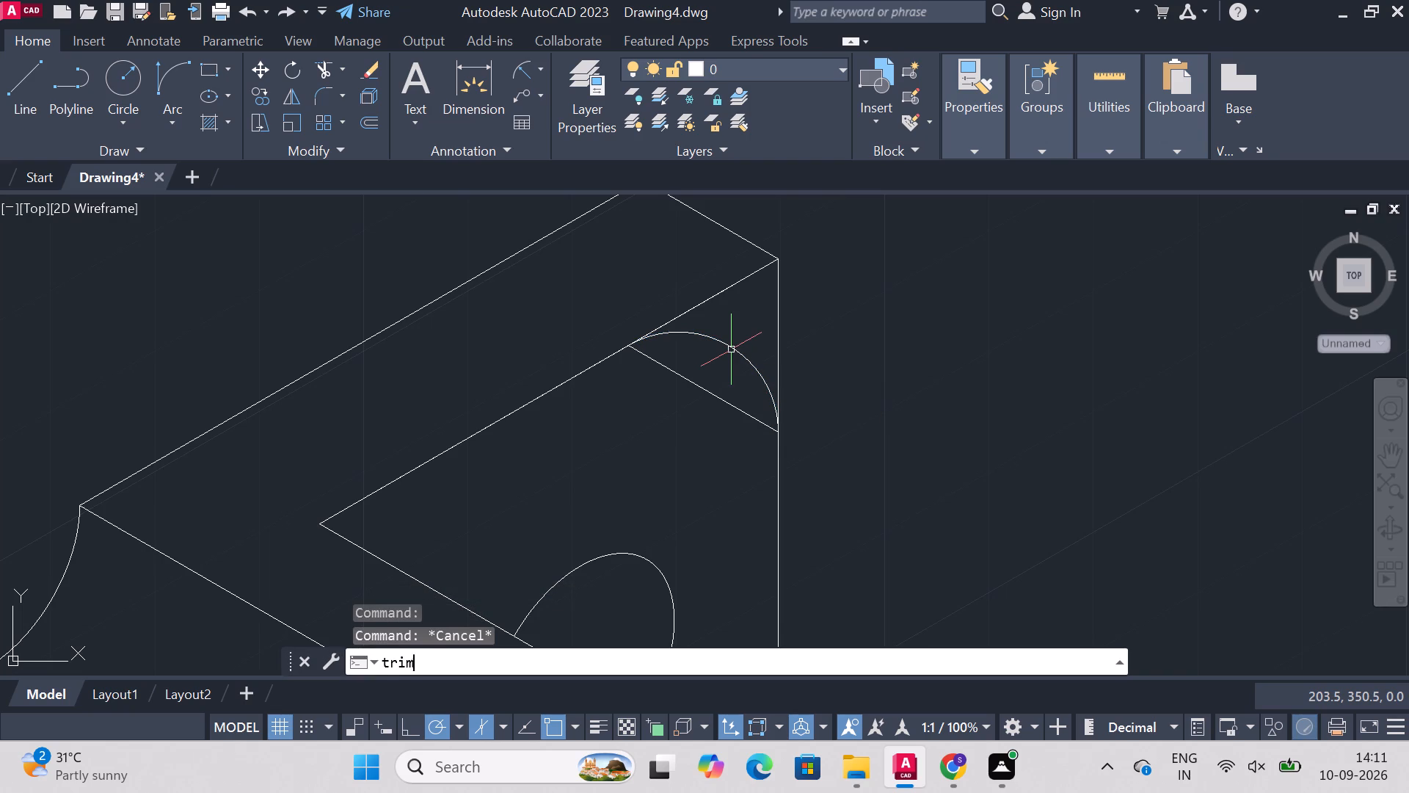
key(Return)
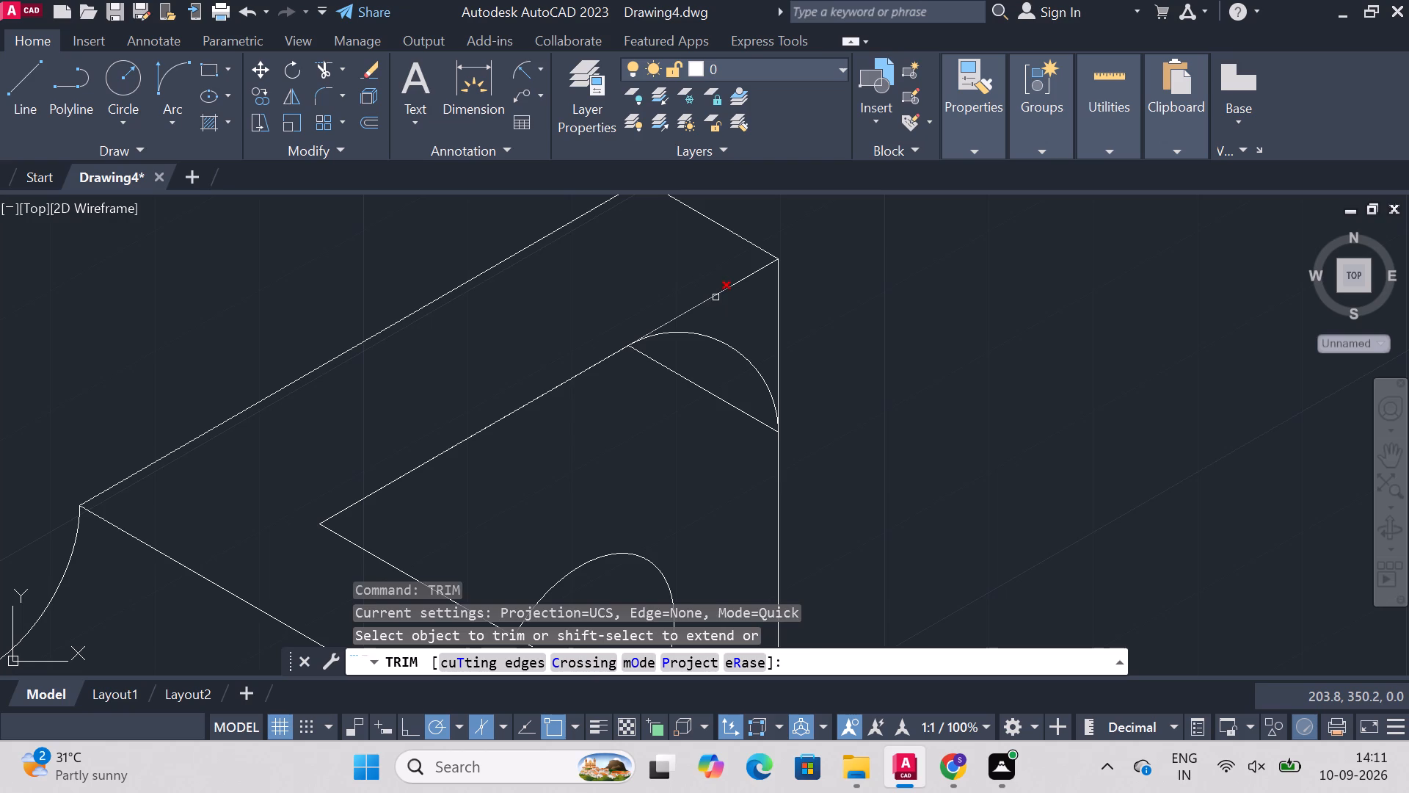
click(716, 297)
drag(693, 269, 878, 399)
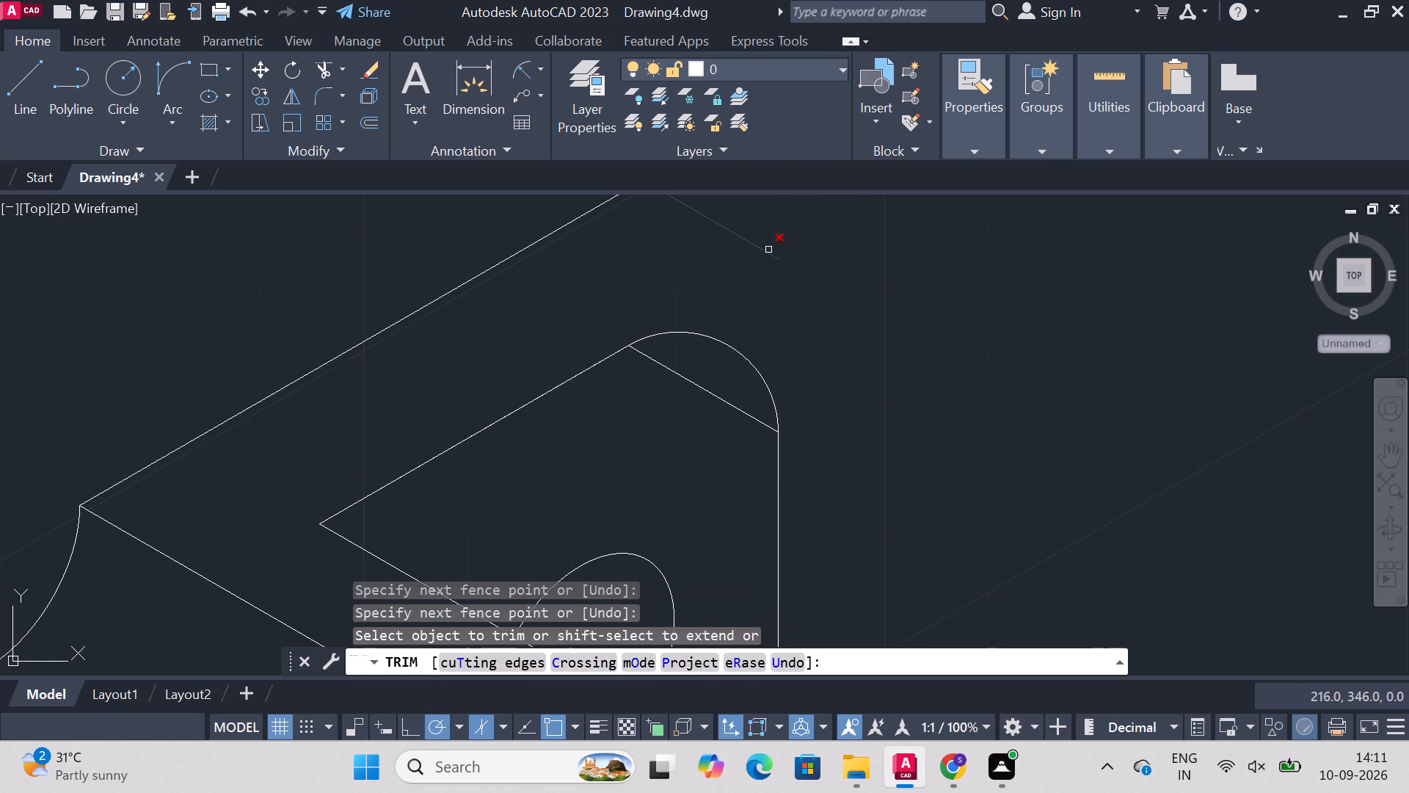
click(724, 397)
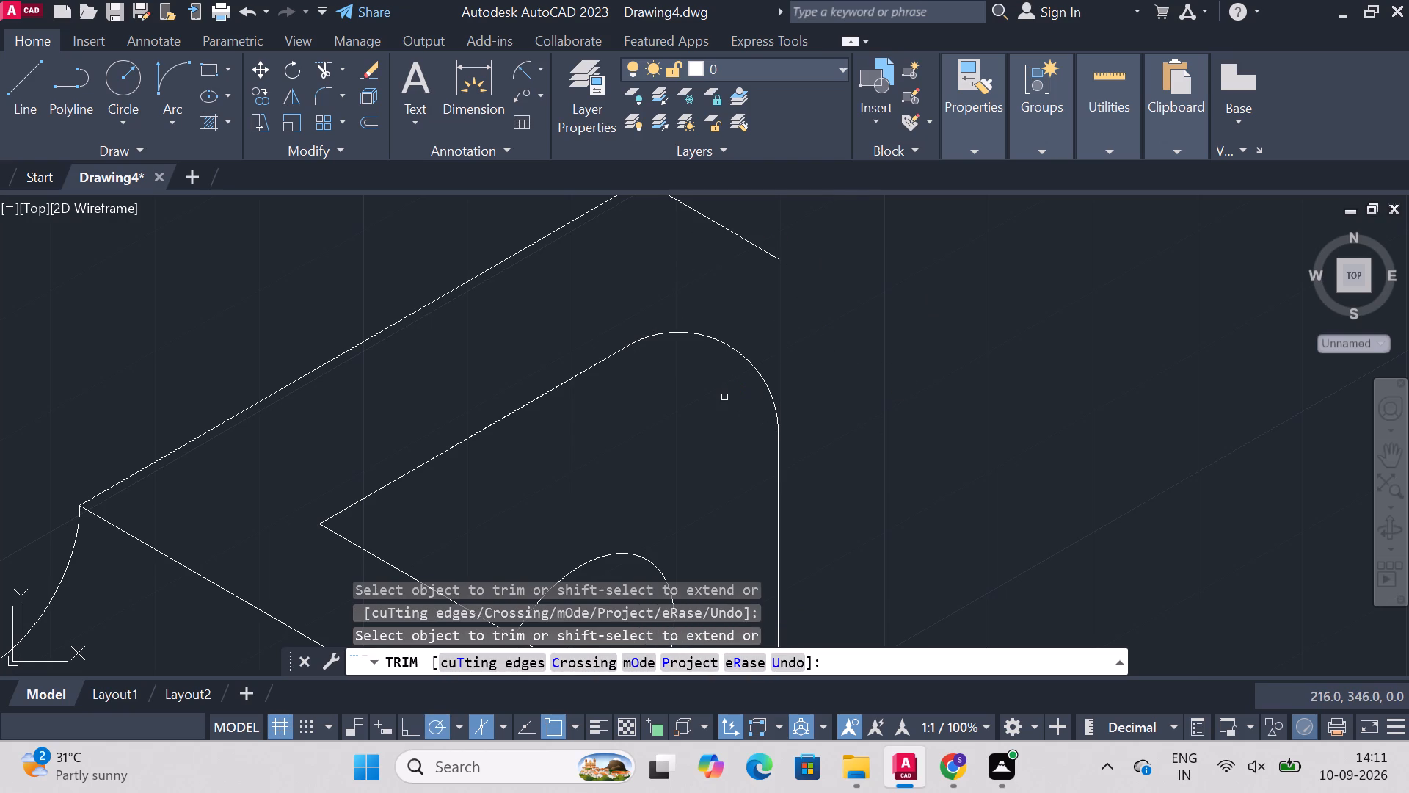
click(723, 228)
key(Escape)
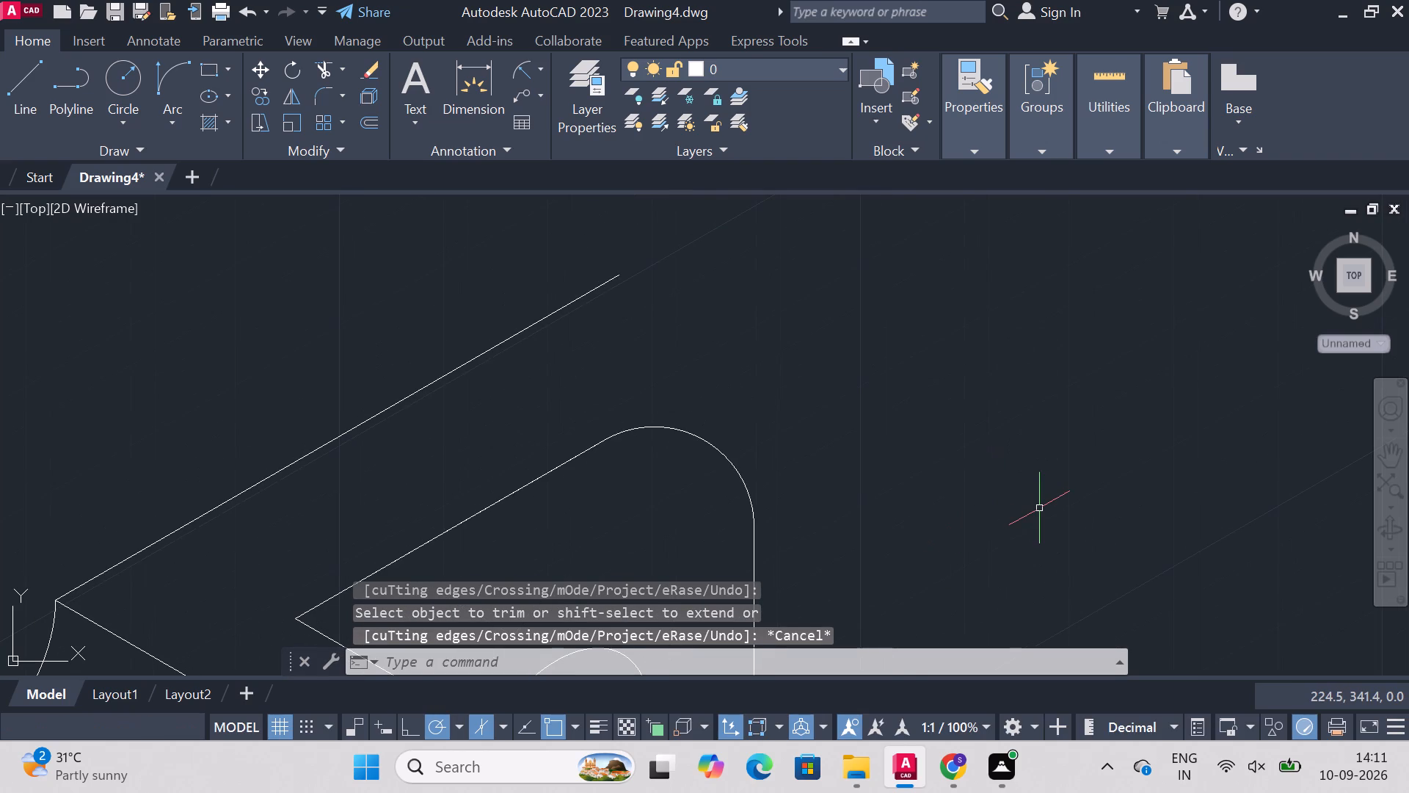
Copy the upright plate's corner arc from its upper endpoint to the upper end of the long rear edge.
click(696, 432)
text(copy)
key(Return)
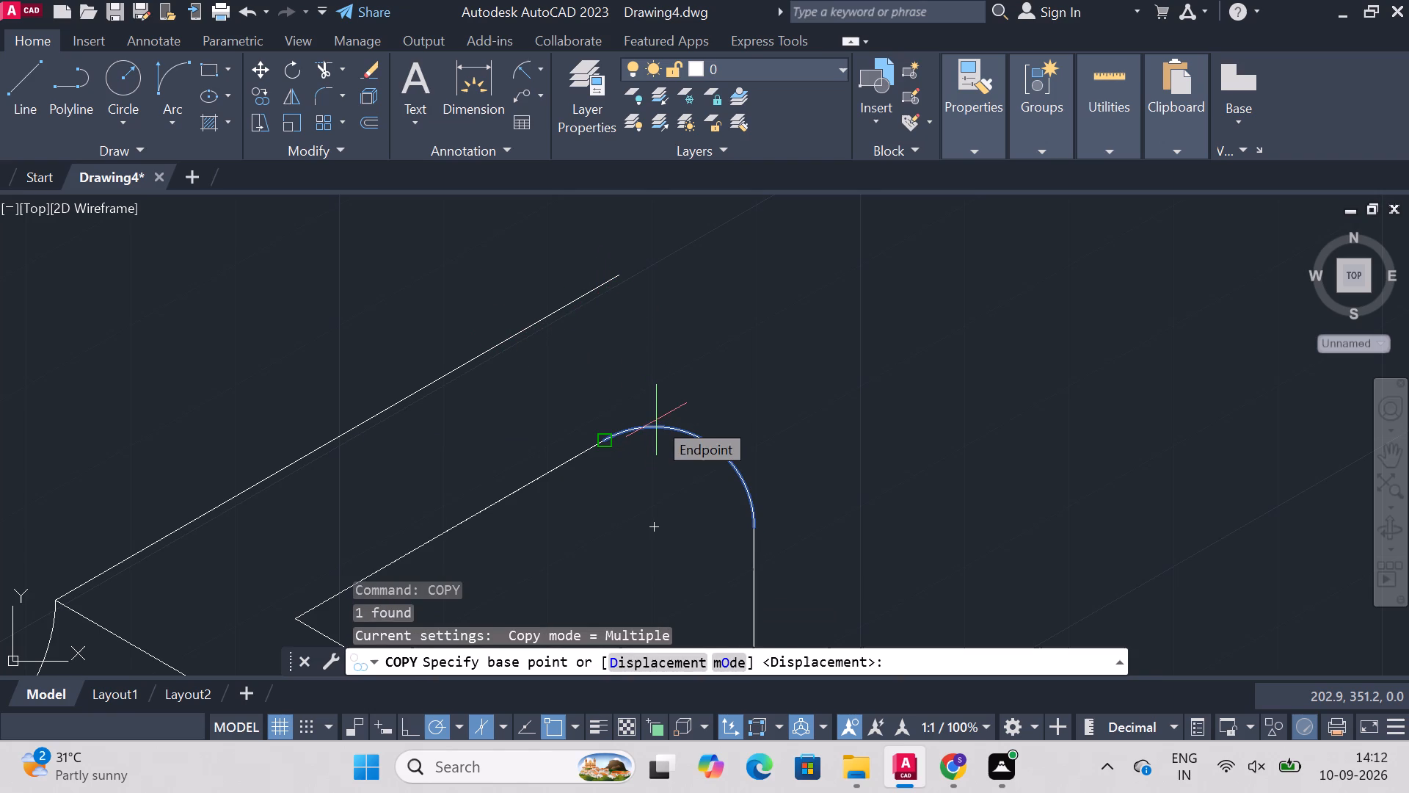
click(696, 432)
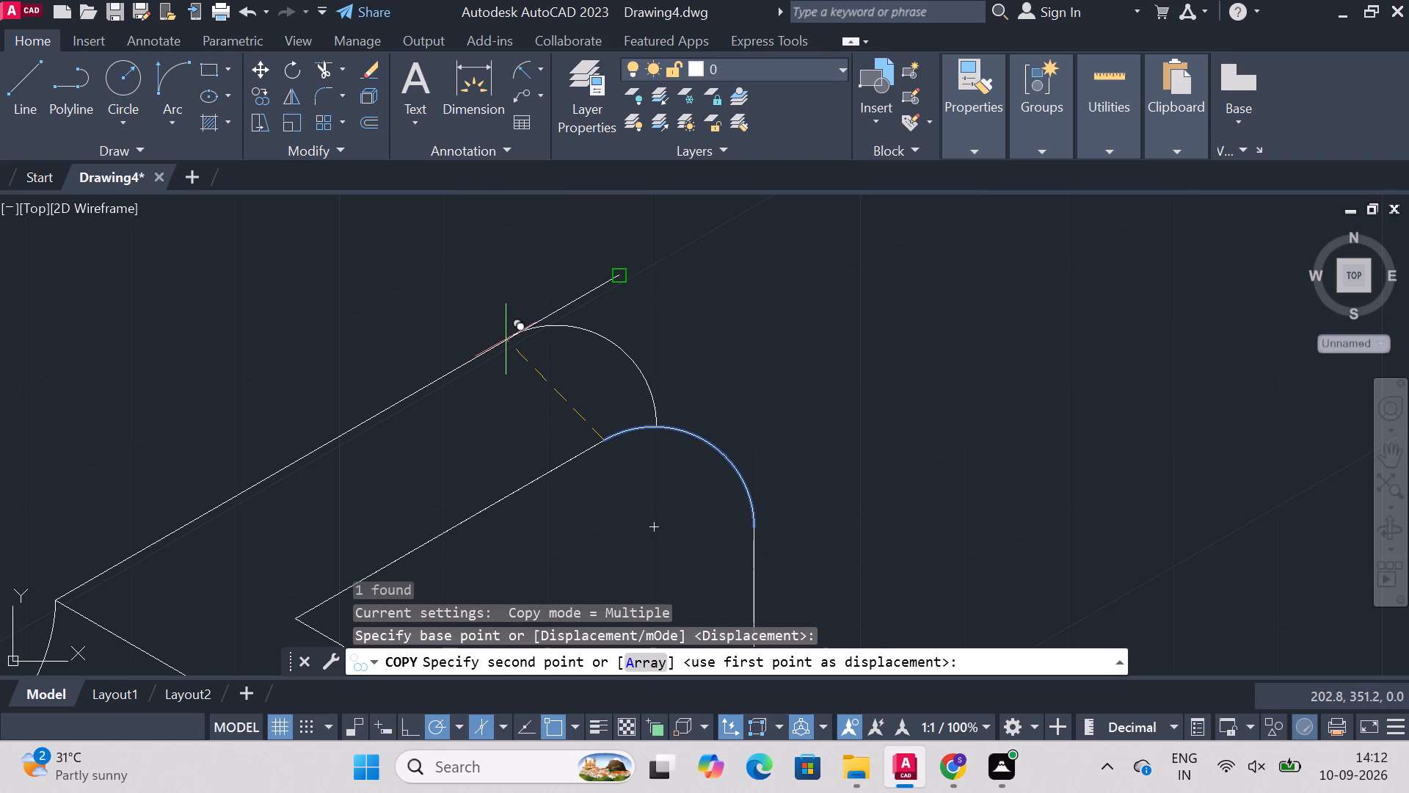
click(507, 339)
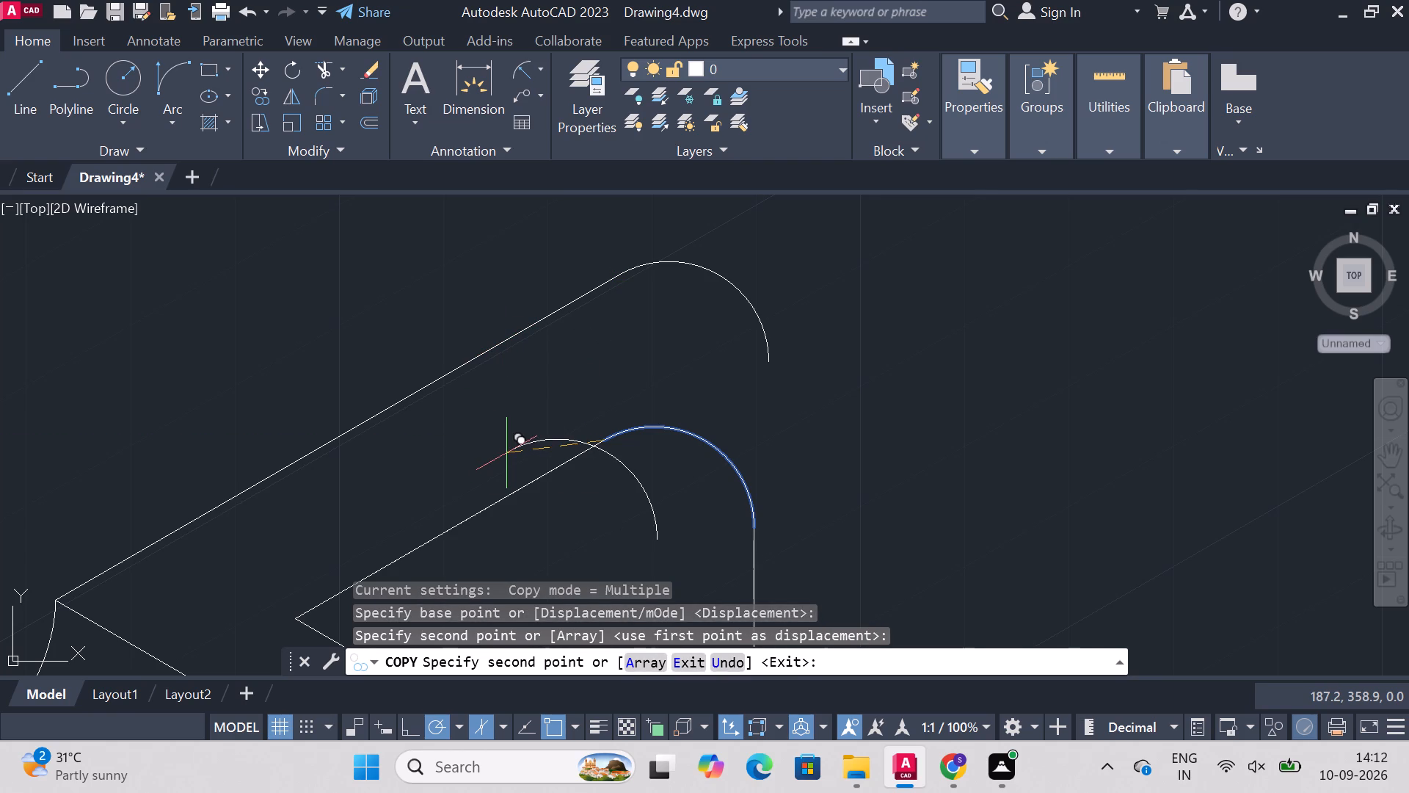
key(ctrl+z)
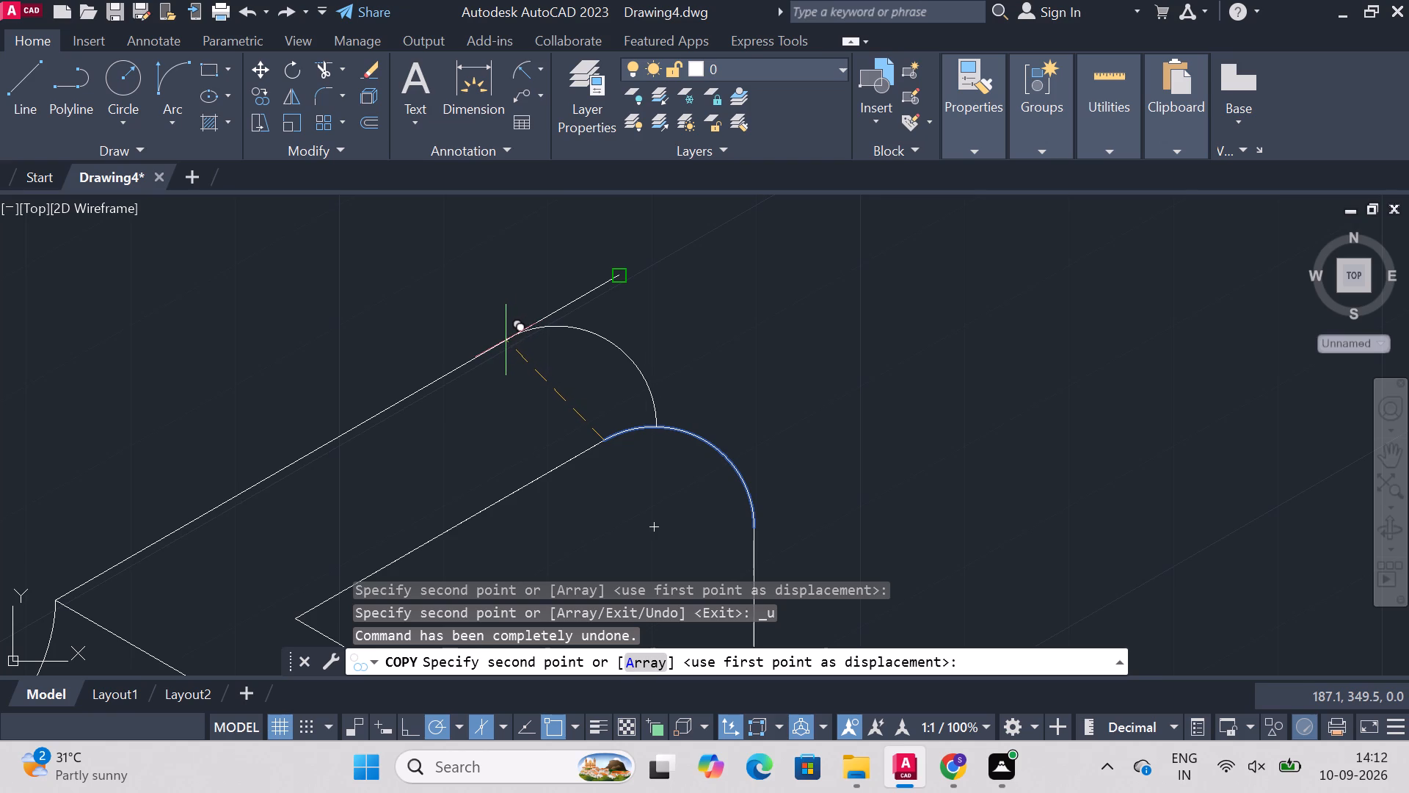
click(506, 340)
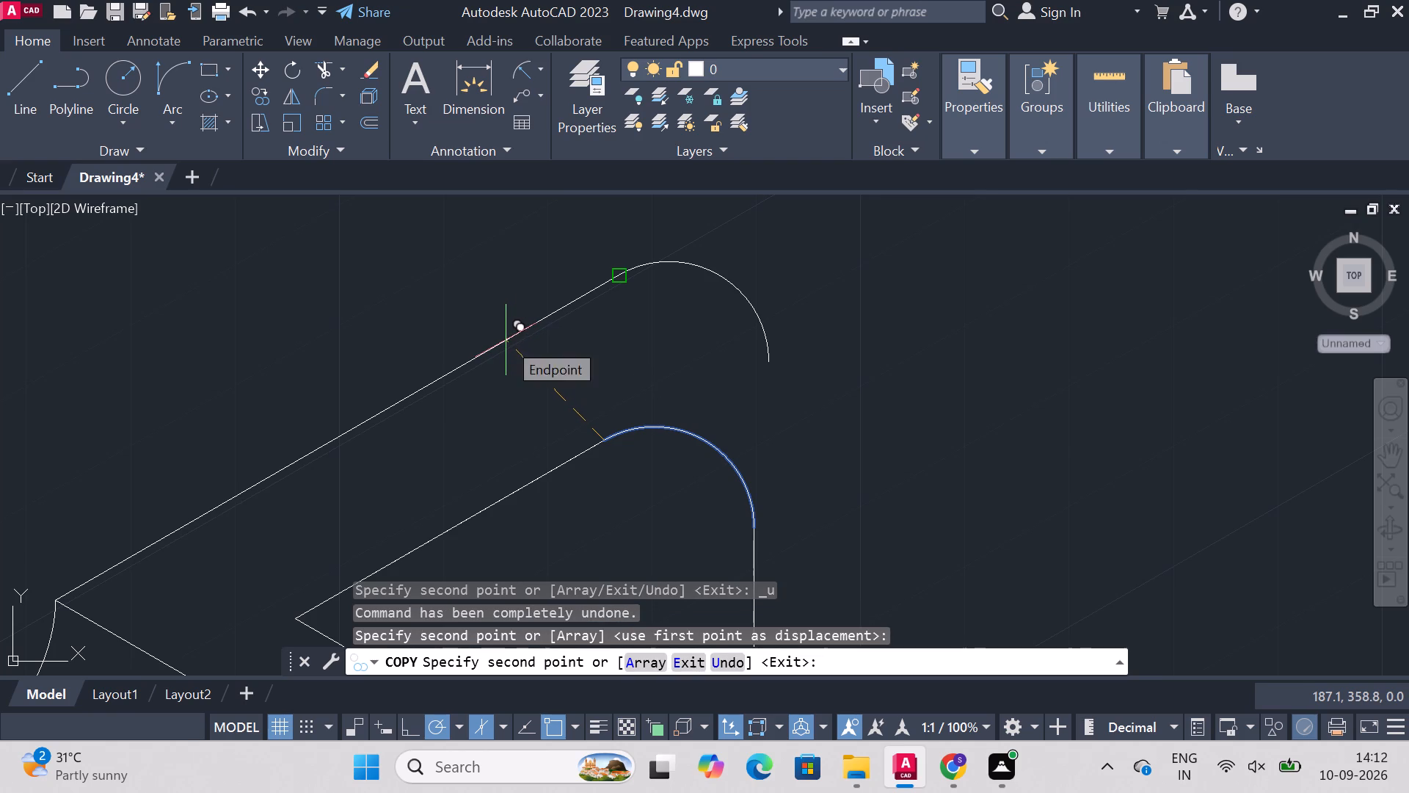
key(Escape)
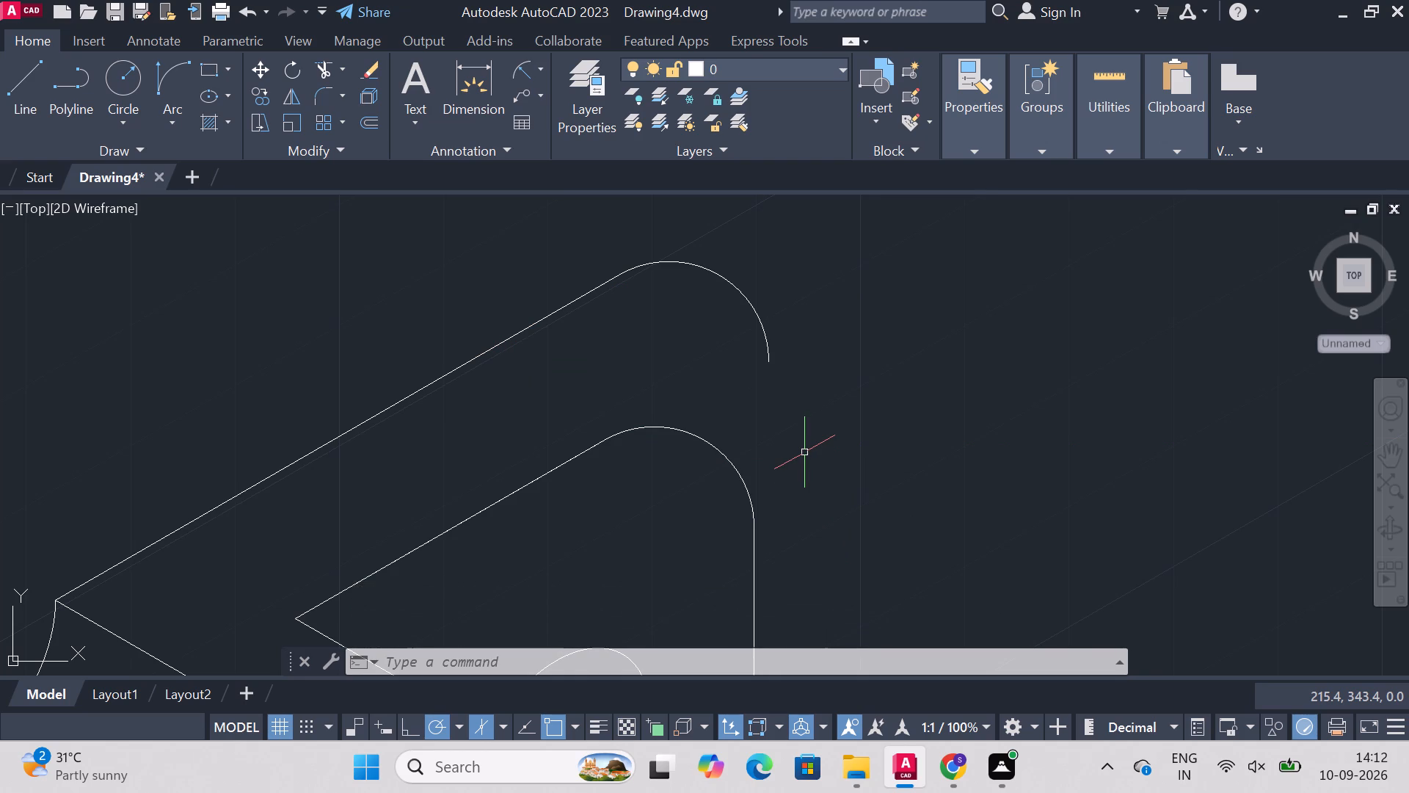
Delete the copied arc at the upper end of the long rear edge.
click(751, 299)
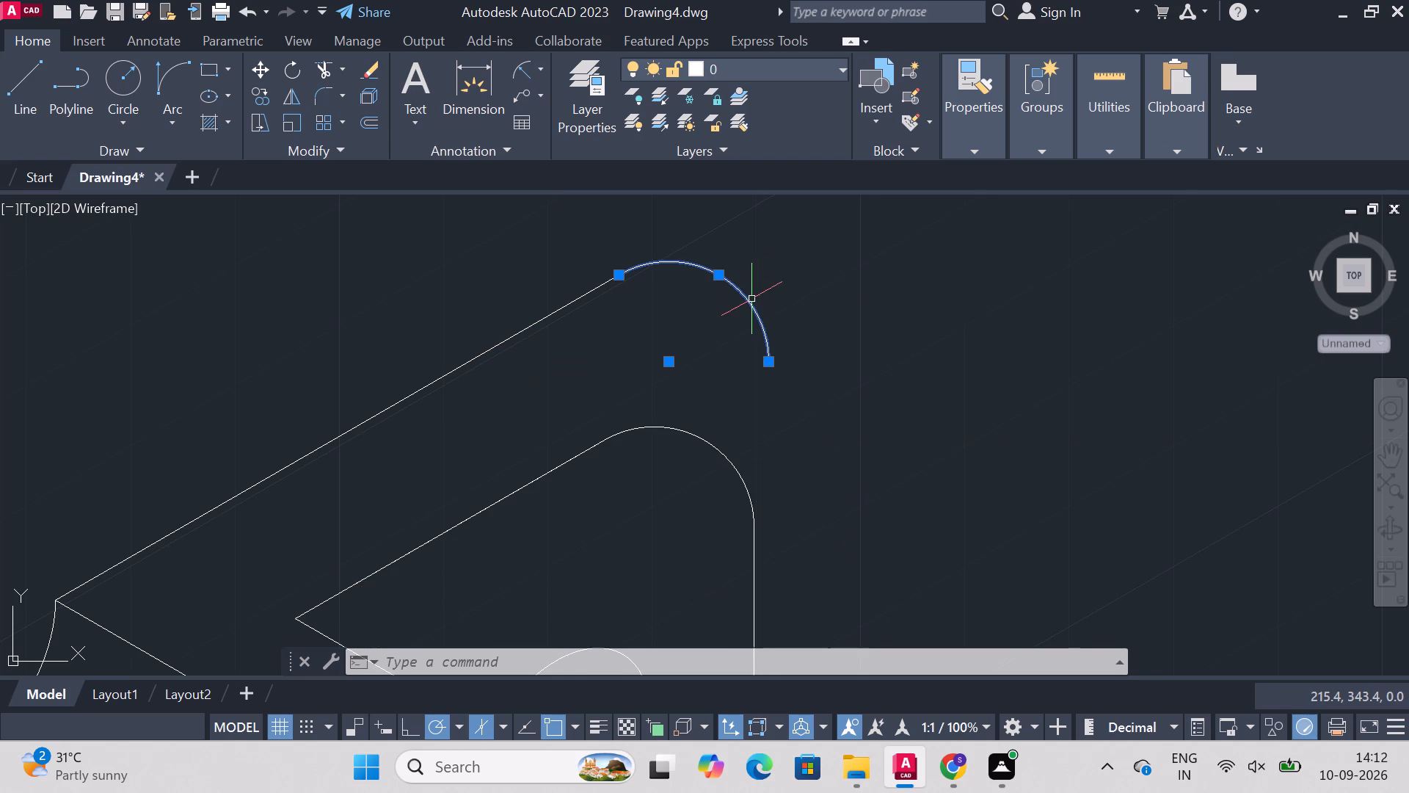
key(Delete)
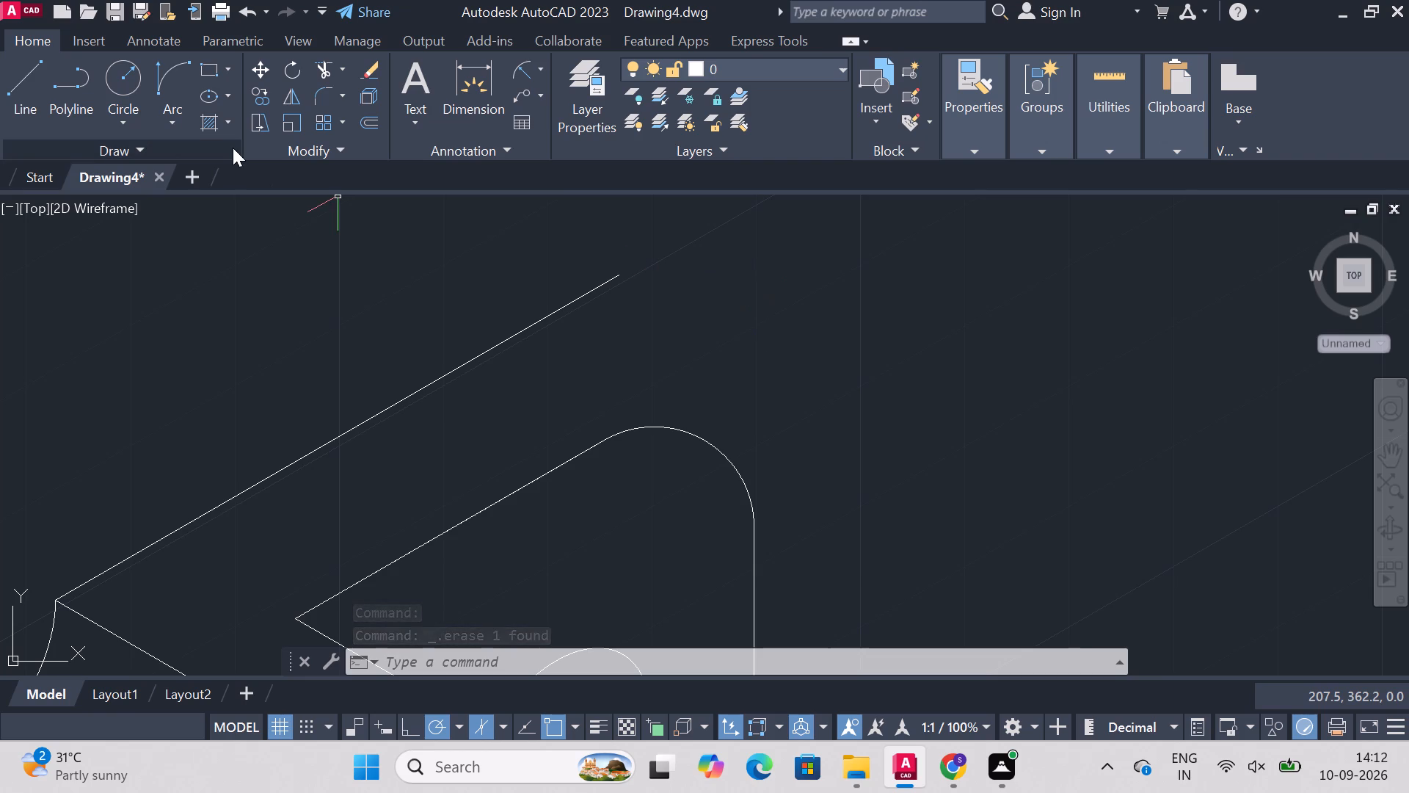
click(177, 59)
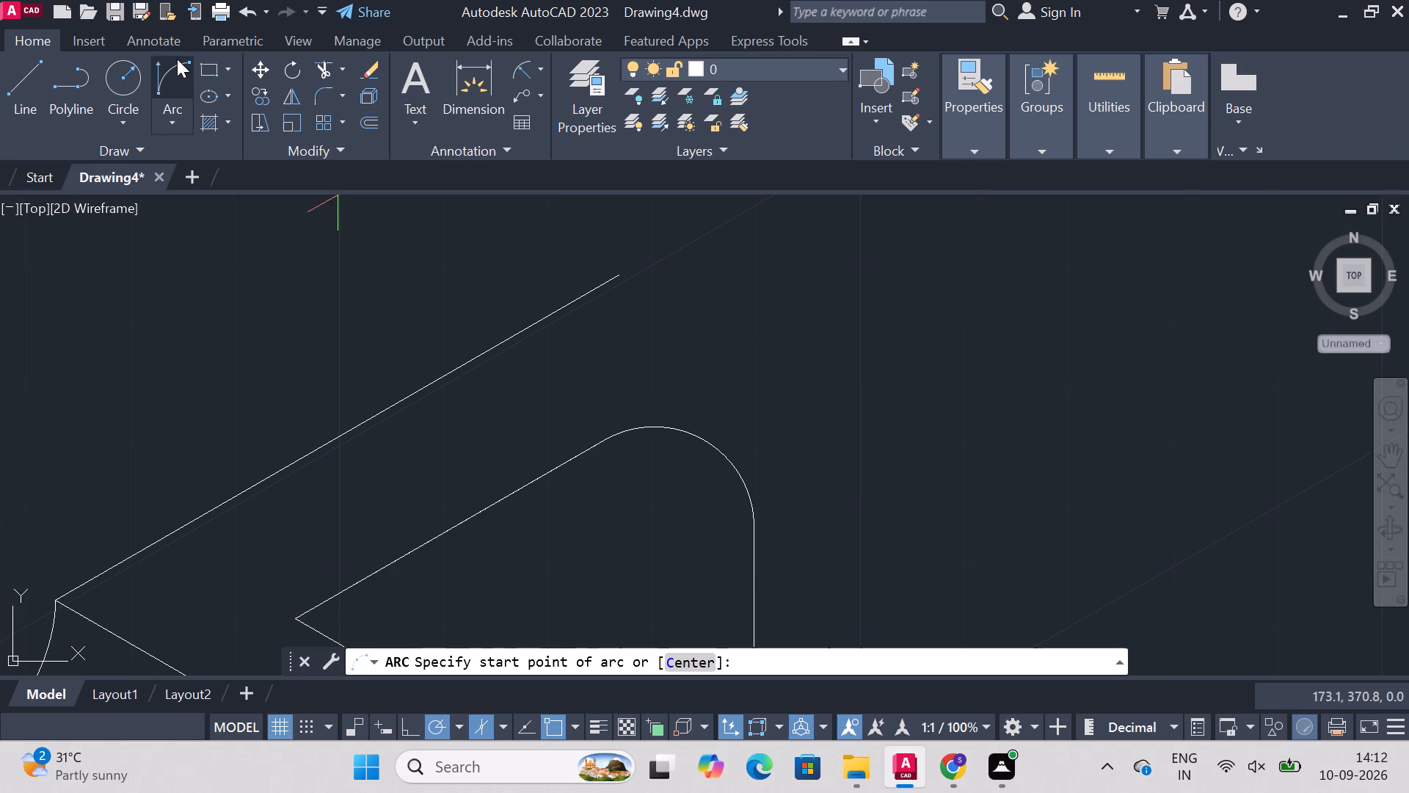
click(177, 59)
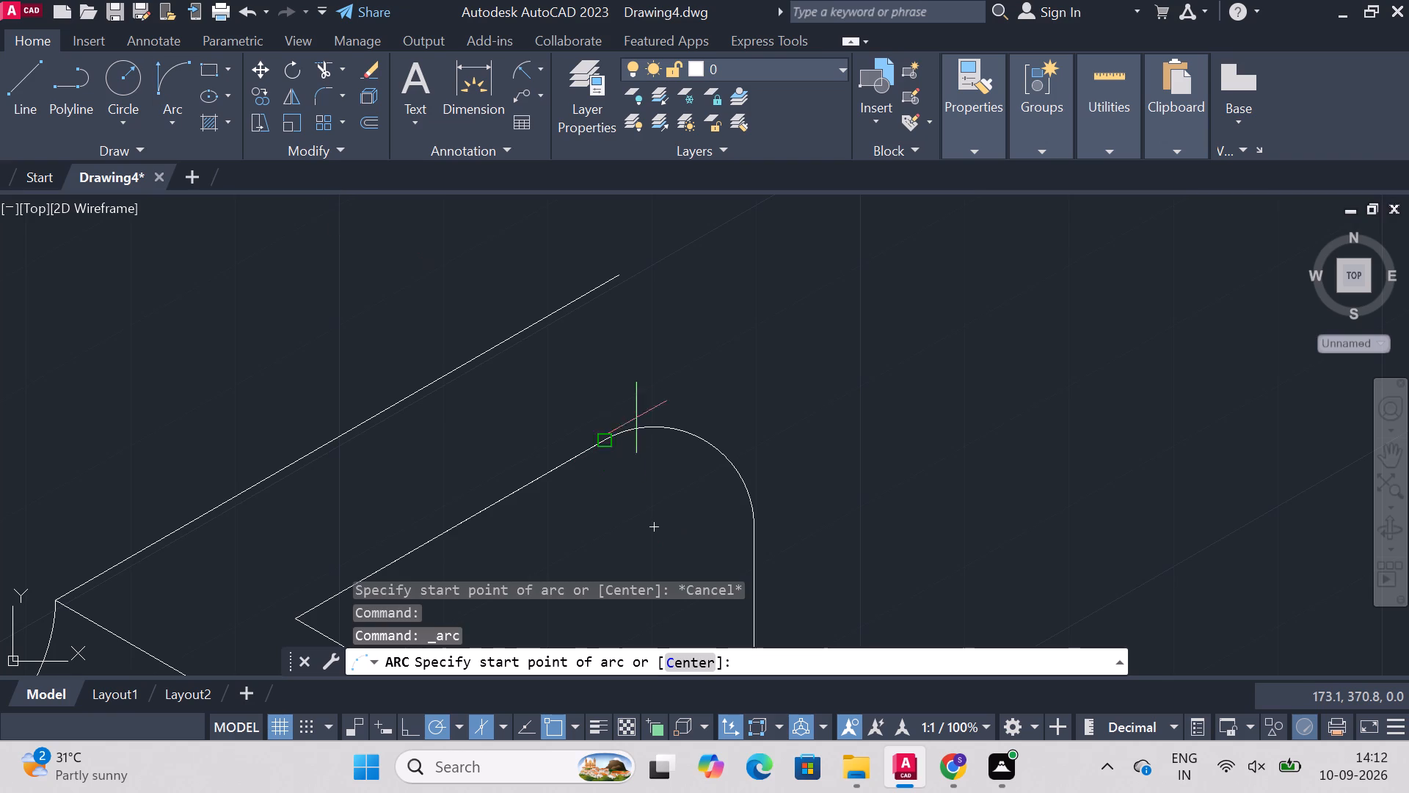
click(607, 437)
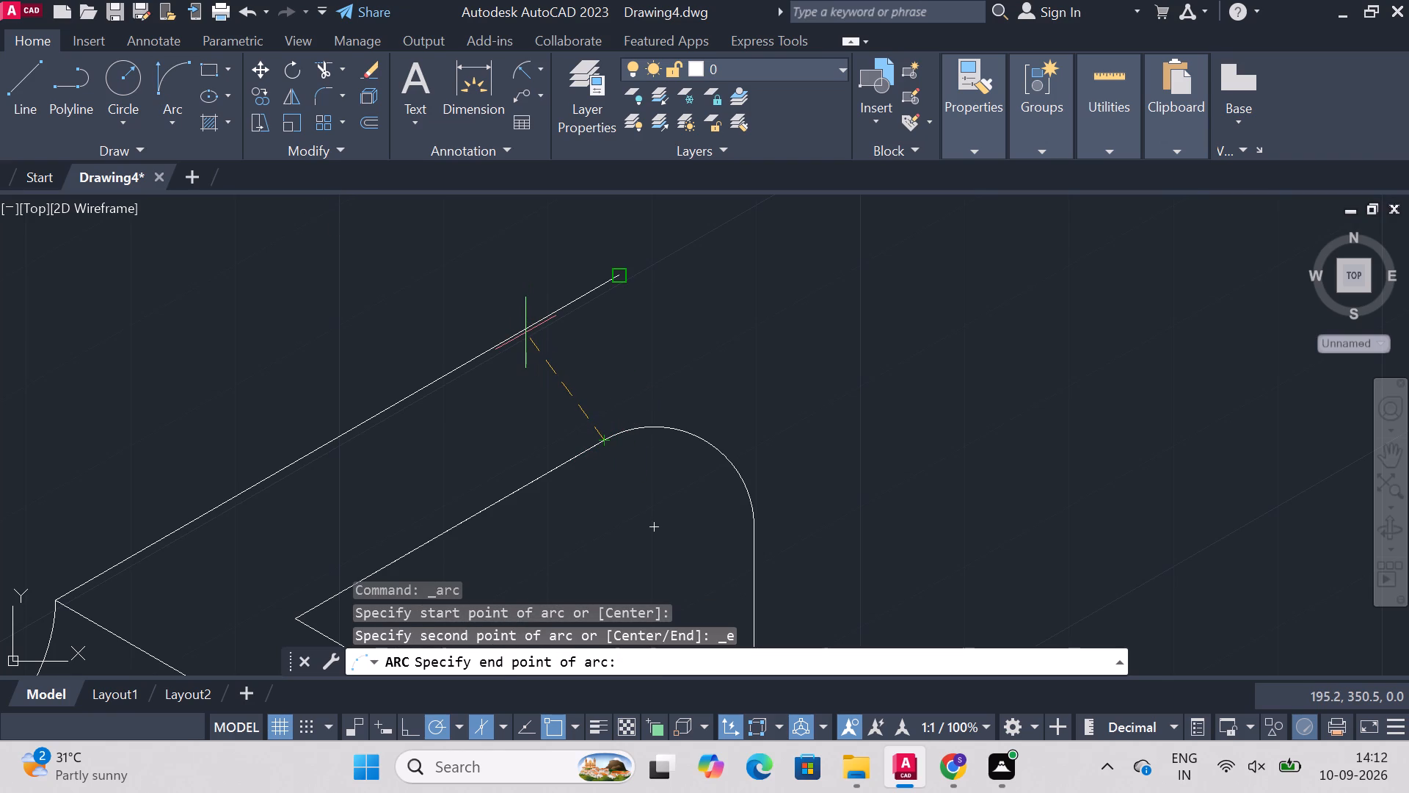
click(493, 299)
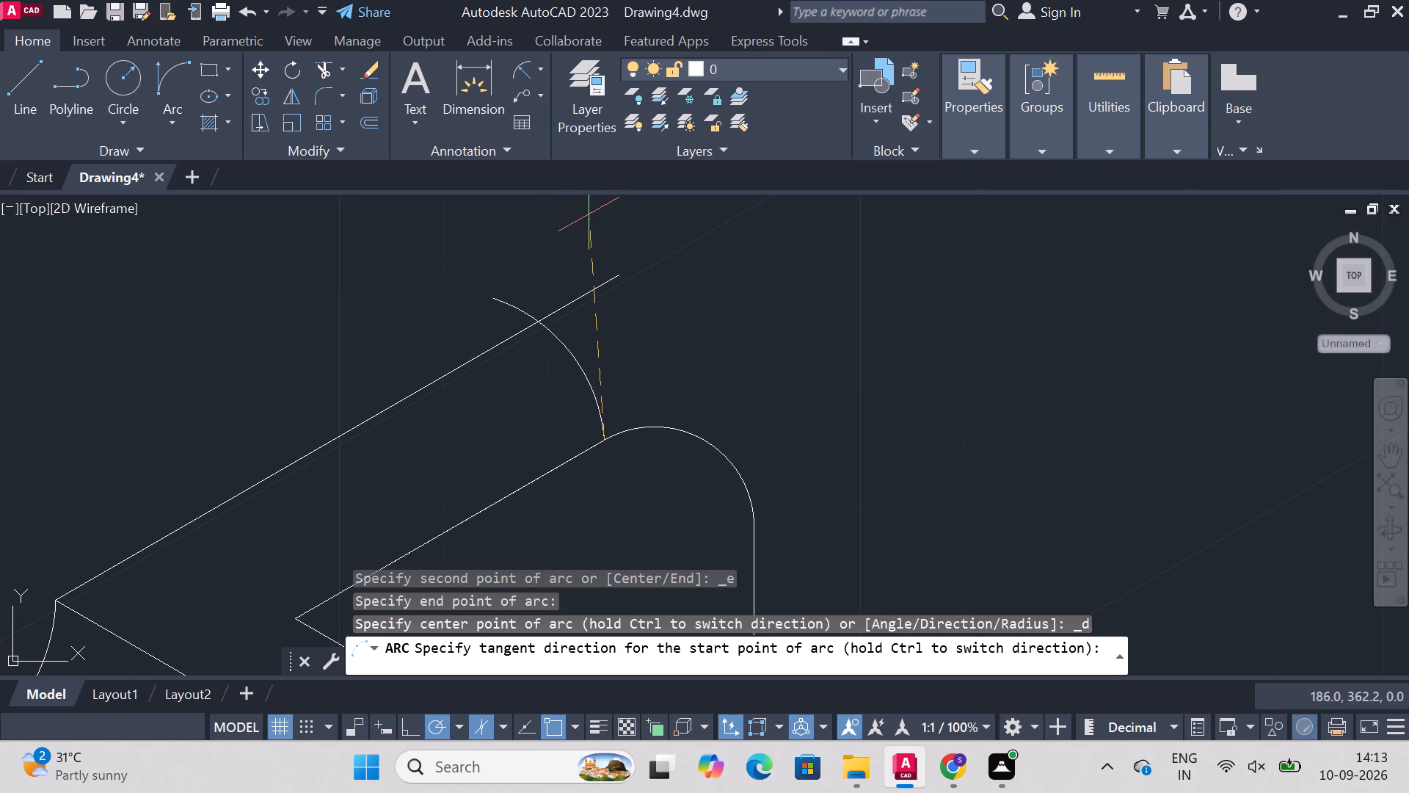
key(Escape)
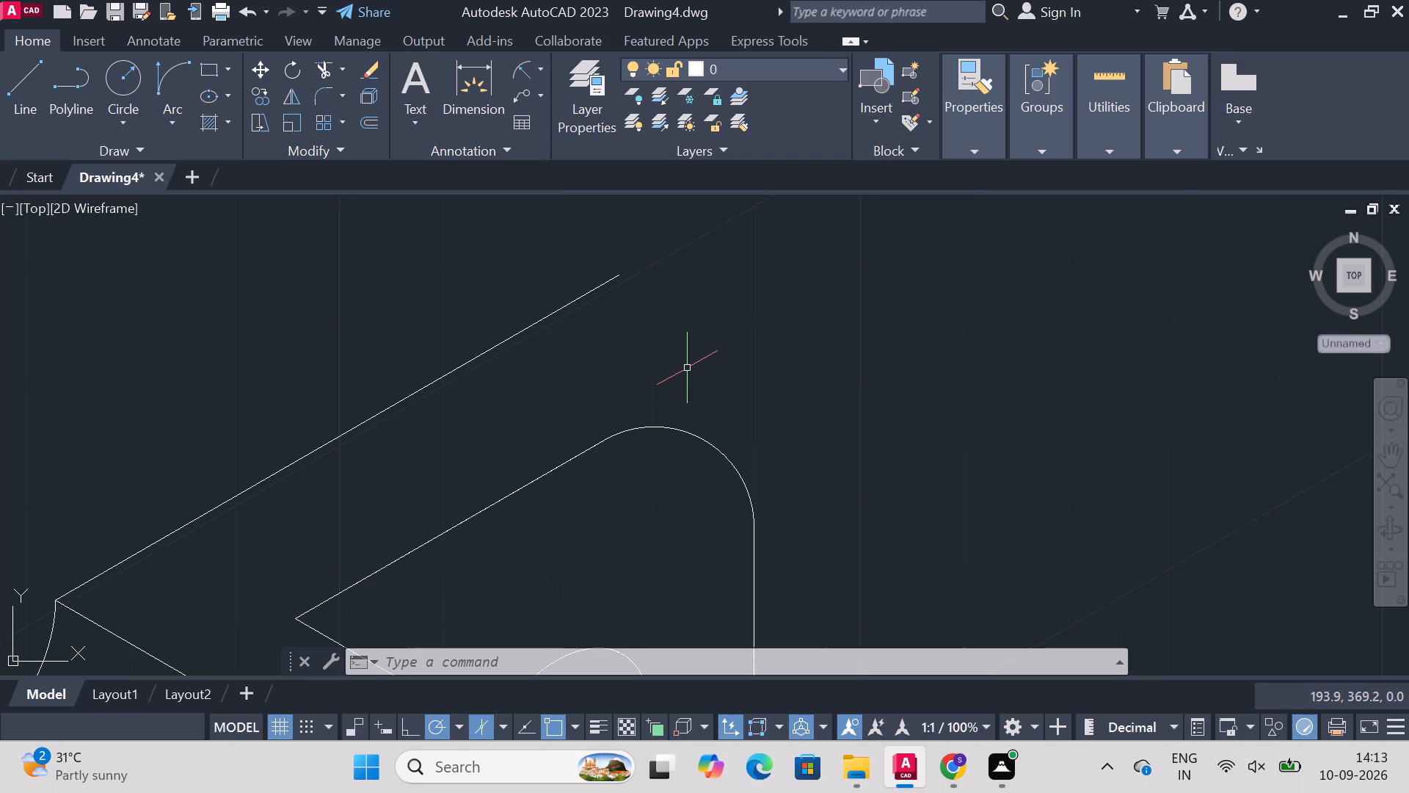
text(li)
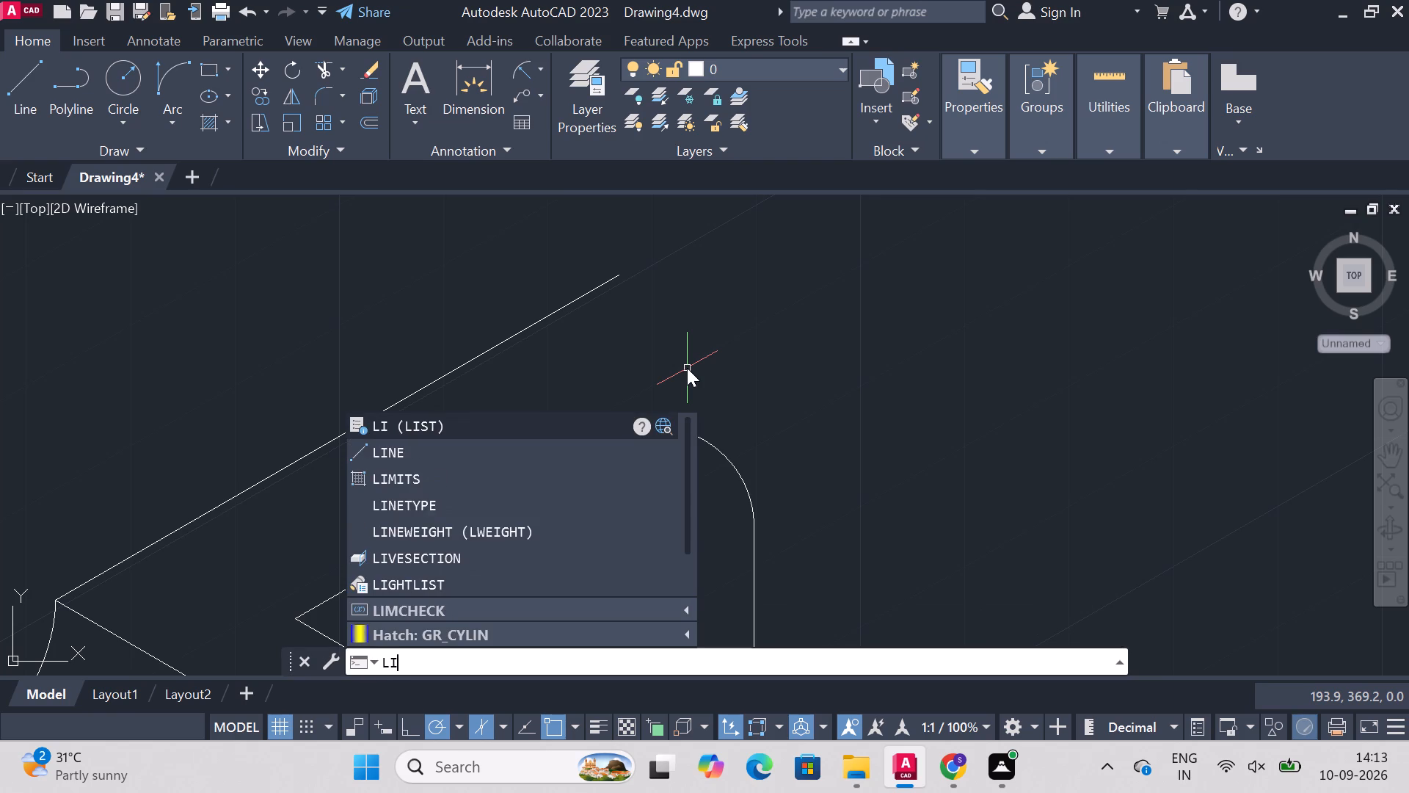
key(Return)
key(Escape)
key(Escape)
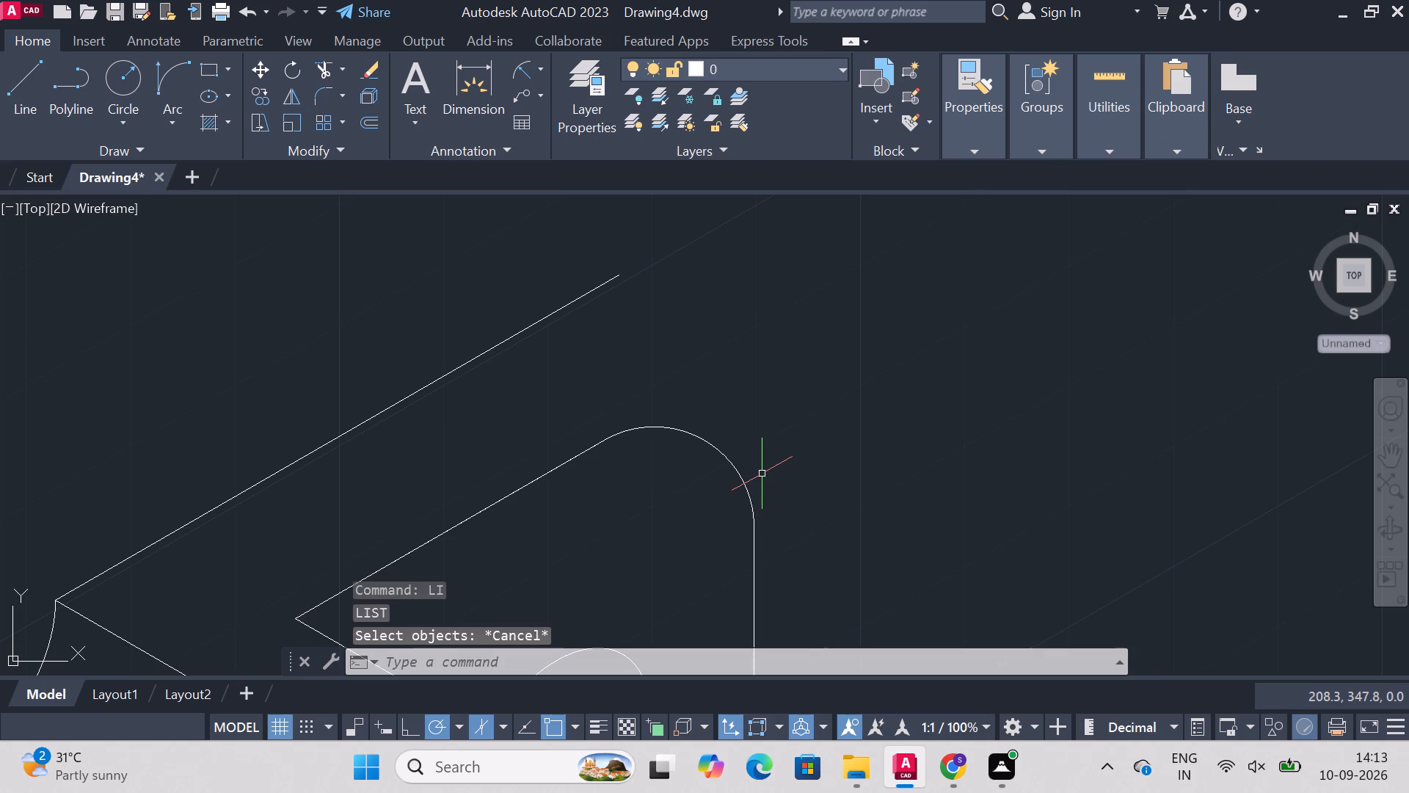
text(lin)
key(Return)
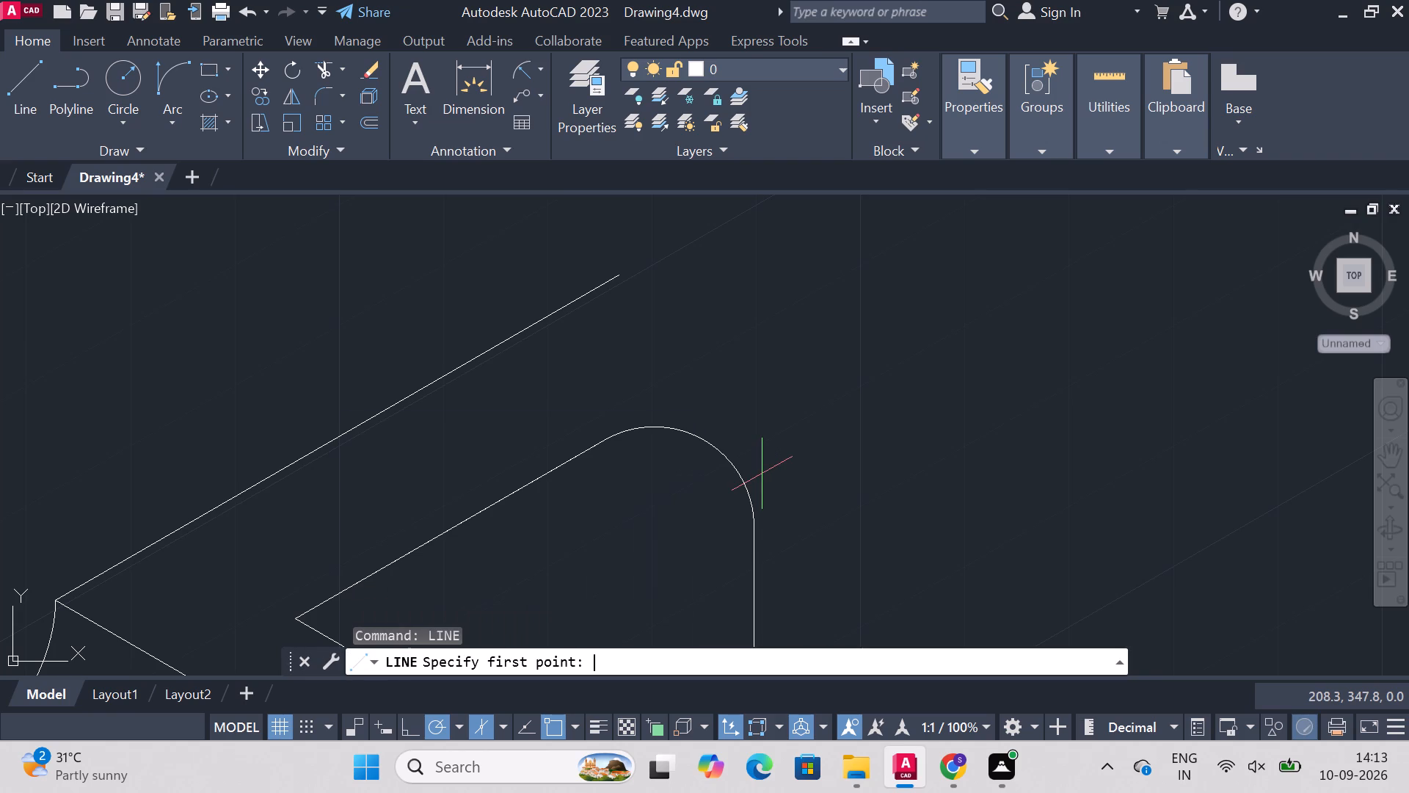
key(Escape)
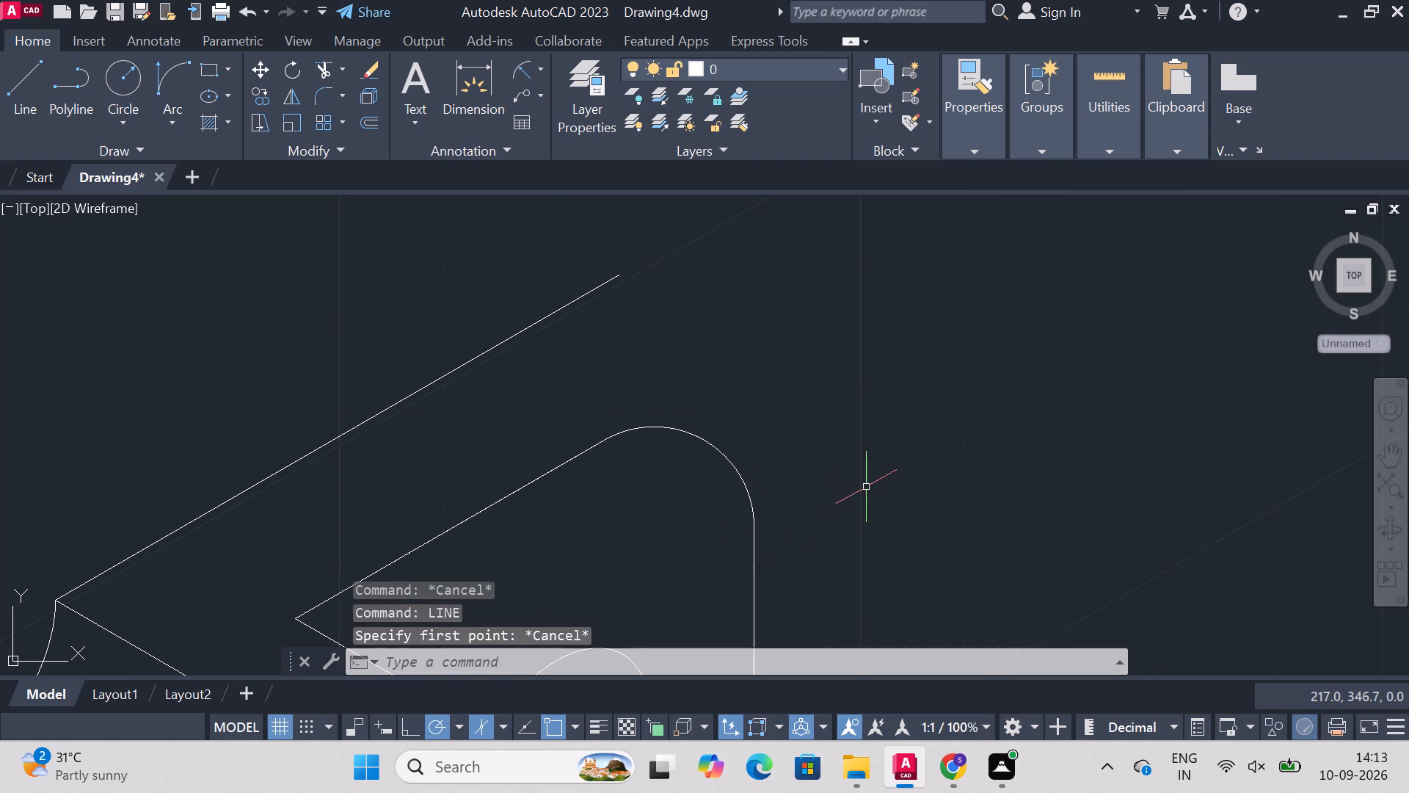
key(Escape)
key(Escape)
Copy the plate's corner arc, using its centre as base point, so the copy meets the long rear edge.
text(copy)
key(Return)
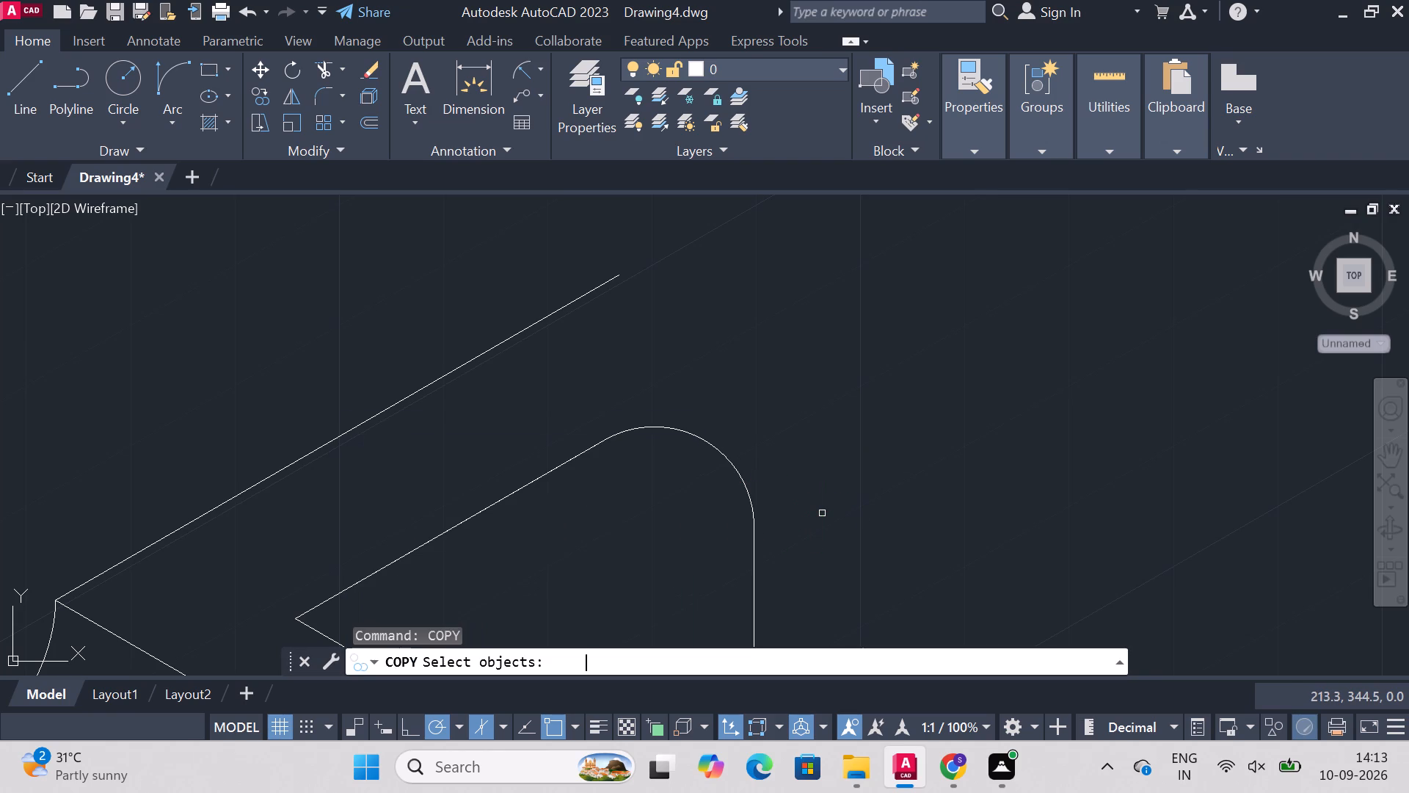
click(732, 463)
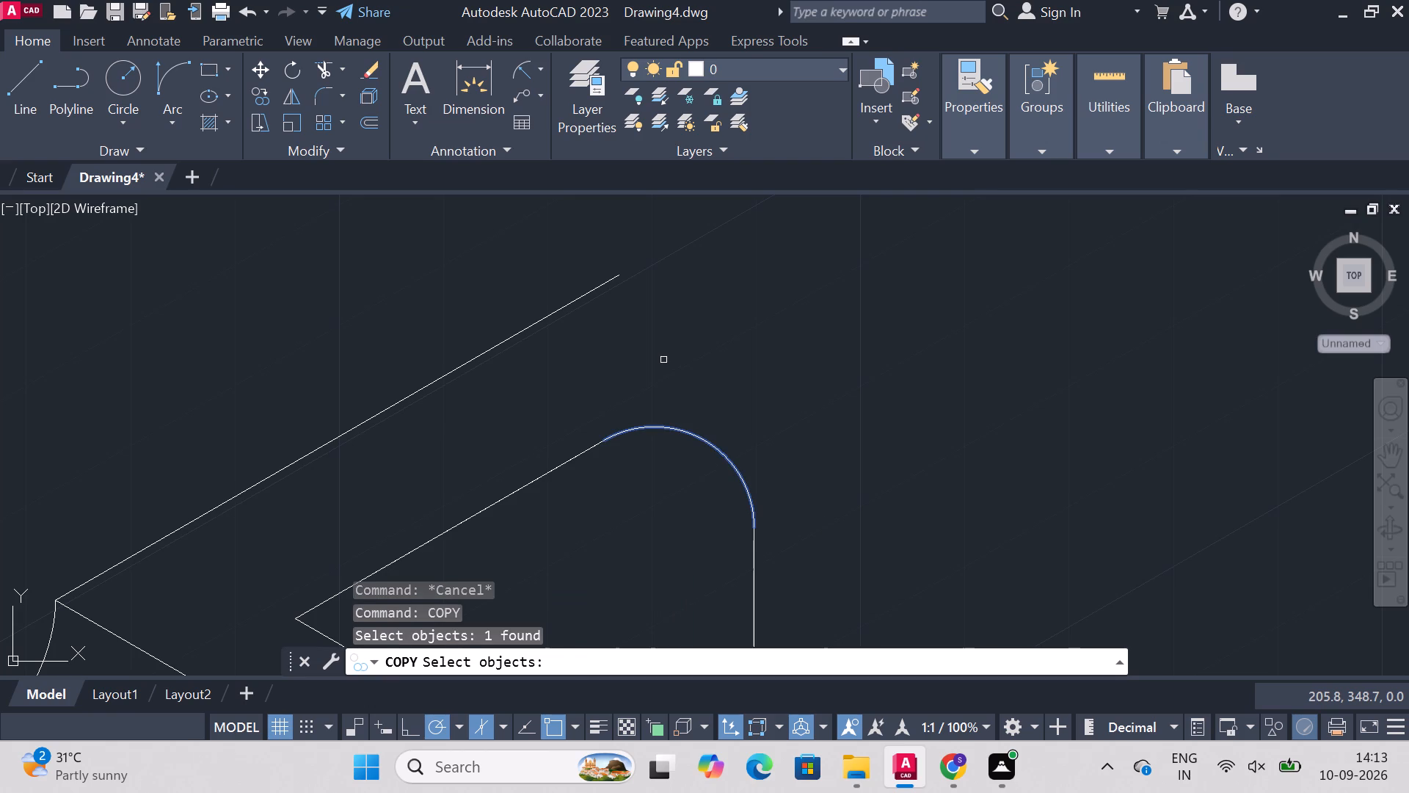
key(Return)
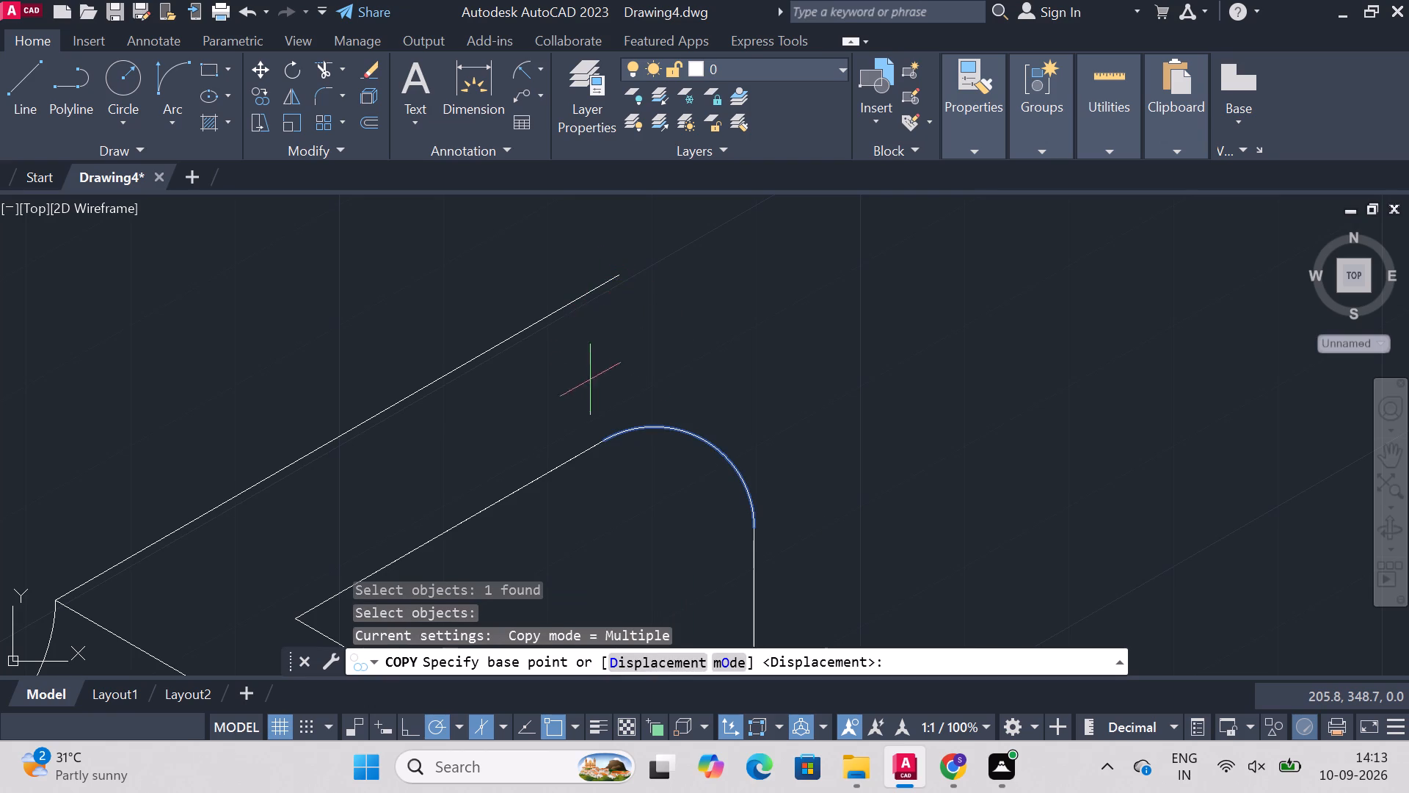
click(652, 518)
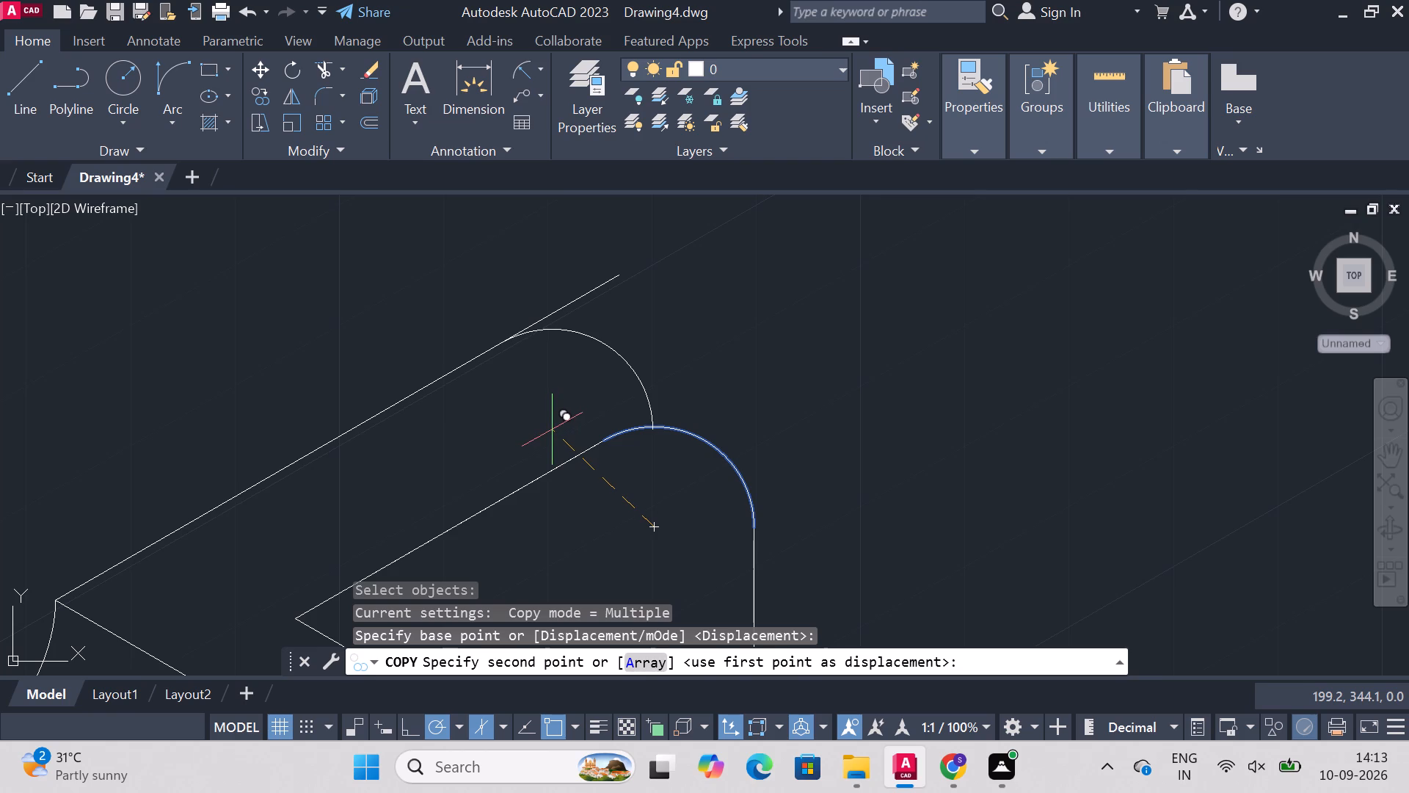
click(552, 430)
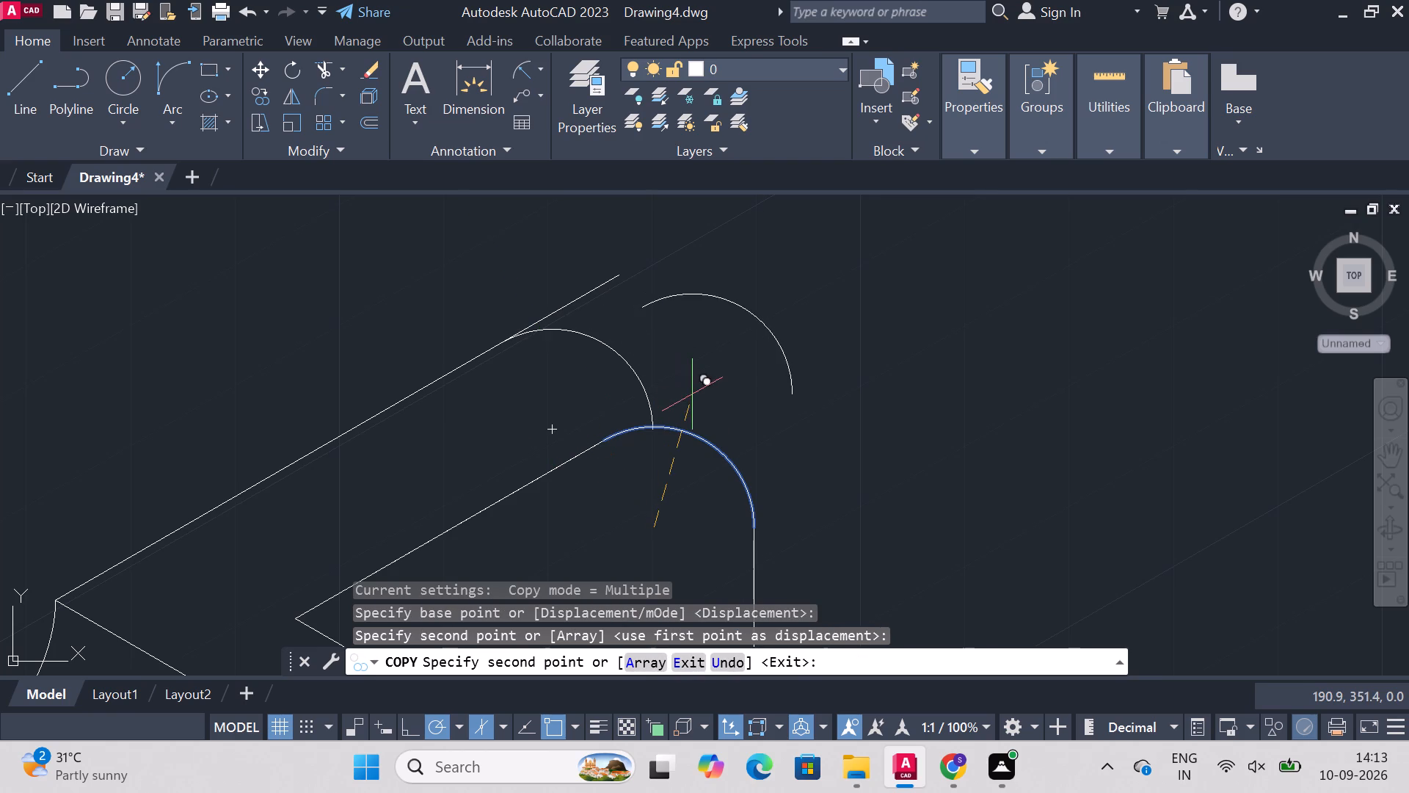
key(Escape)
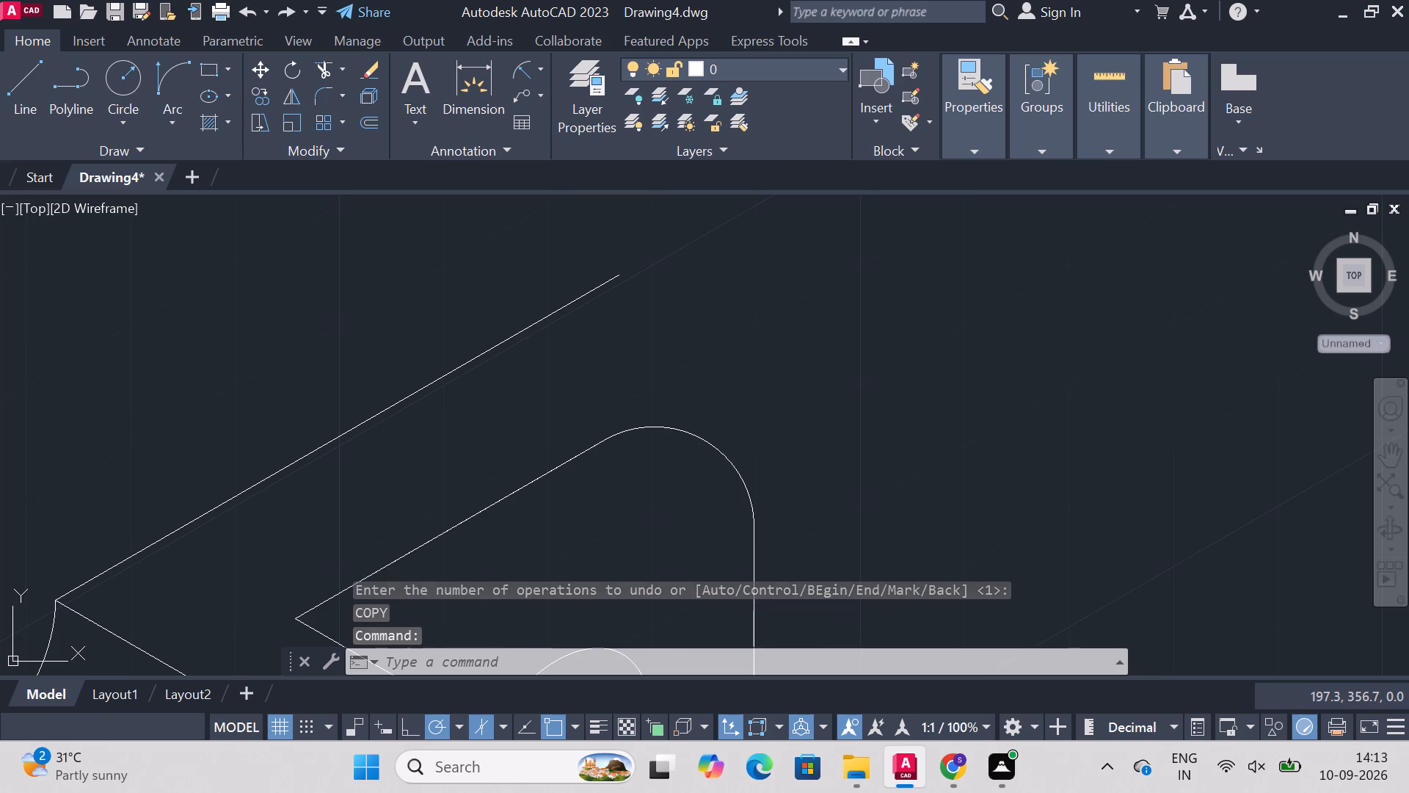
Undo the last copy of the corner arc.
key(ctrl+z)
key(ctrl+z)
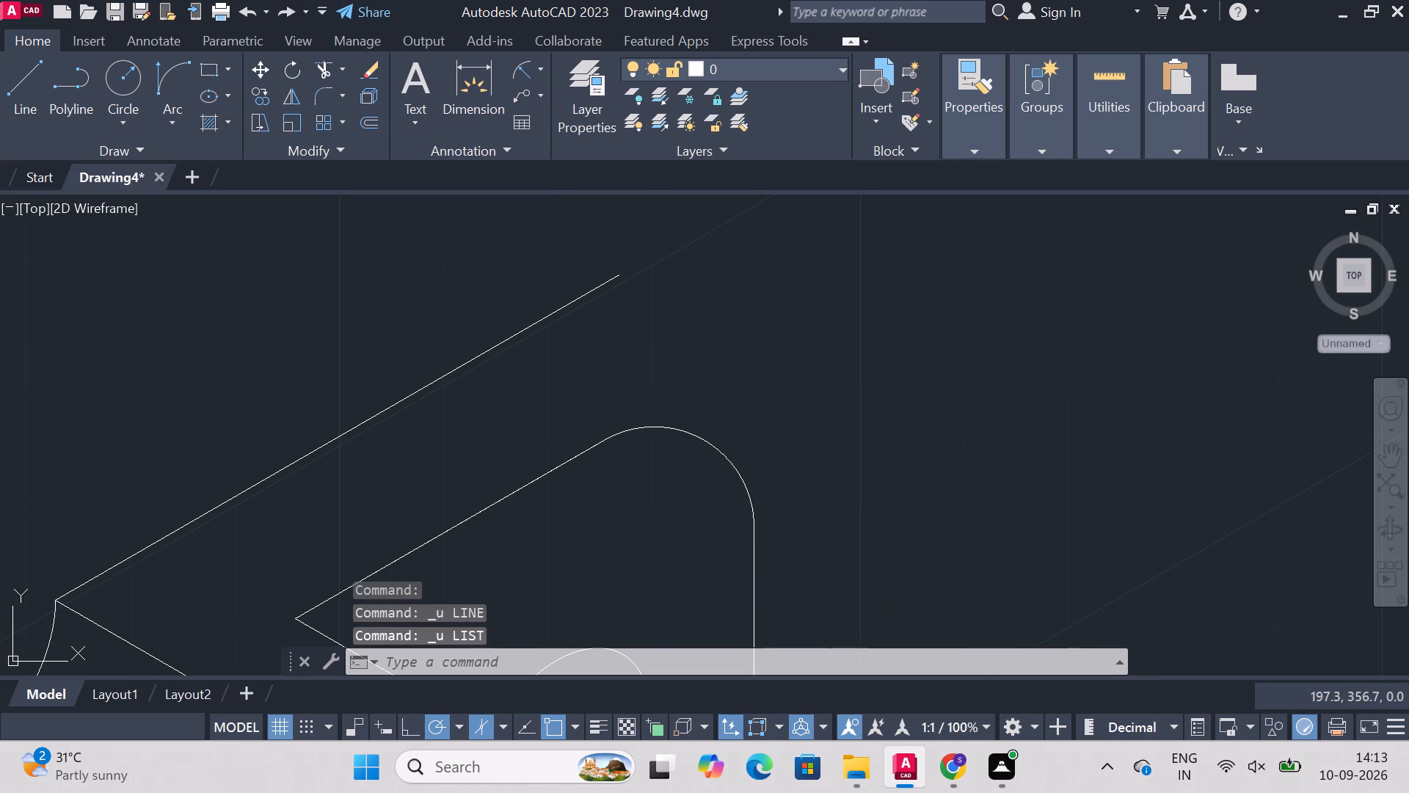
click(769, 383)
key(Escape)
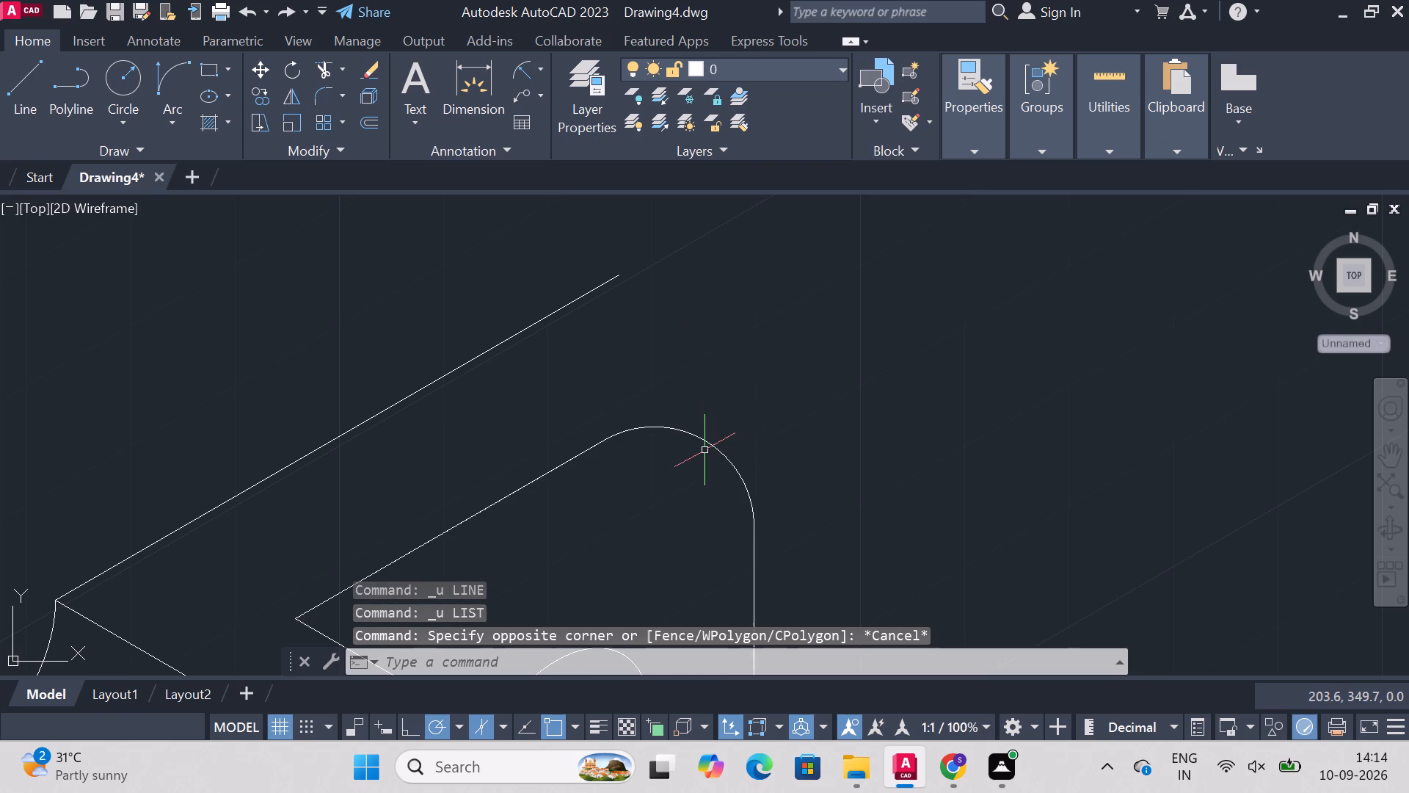
Copy the upright plate's corner arc, using its centre as base point, so the copy sits tangent to the long rear edge.
text(copy)
key(Return)
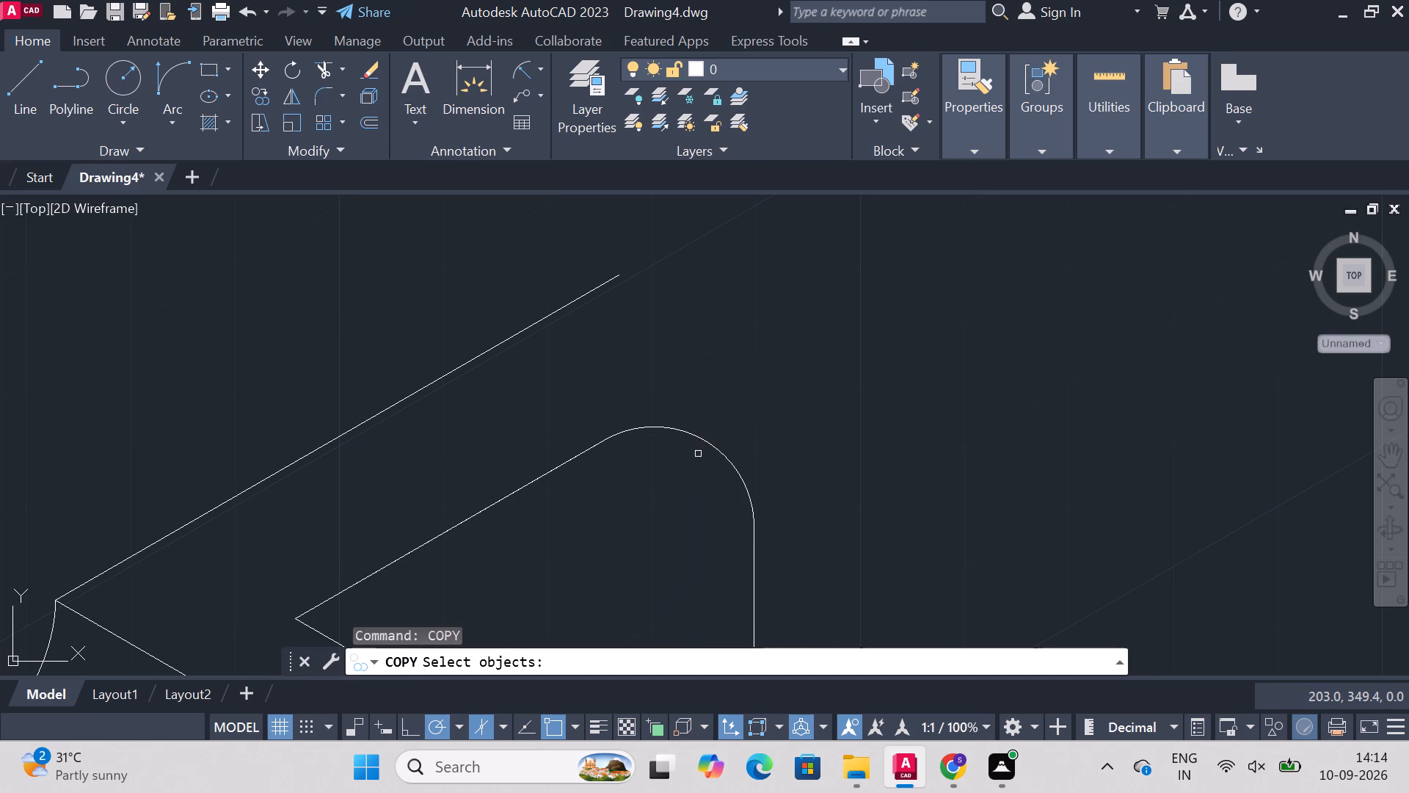
click(714, 446)
key(Return)
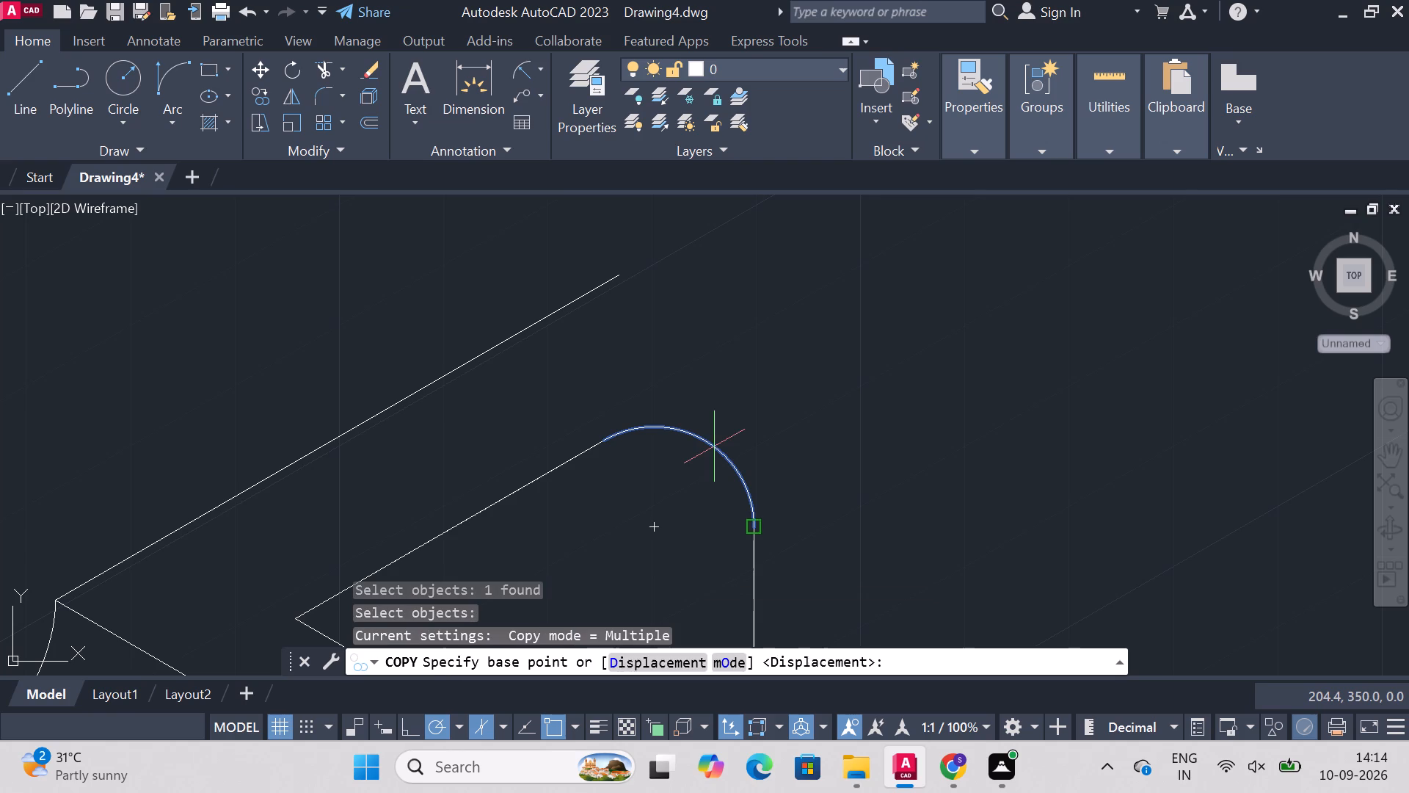
click(655, 526)
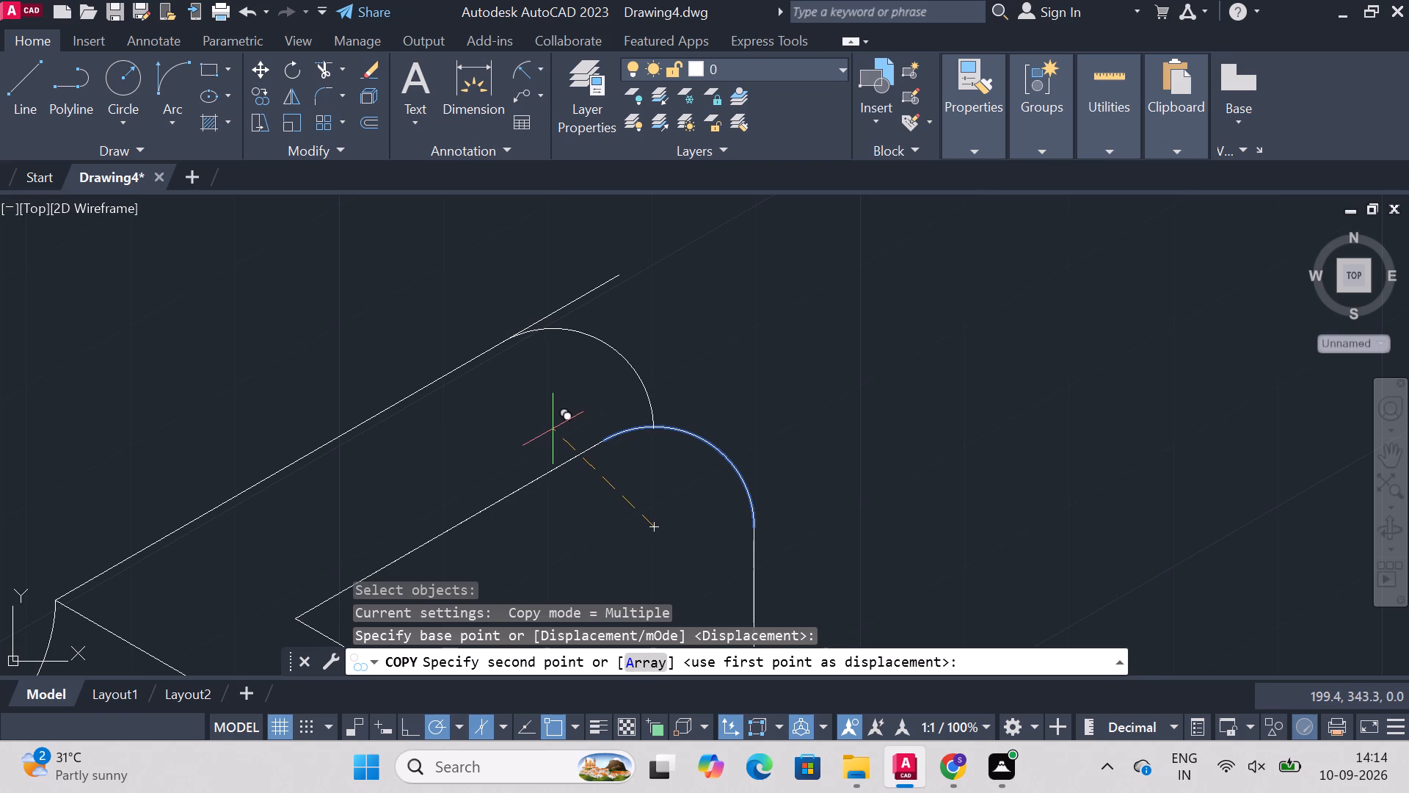
click(553, 429)
key(Escape)
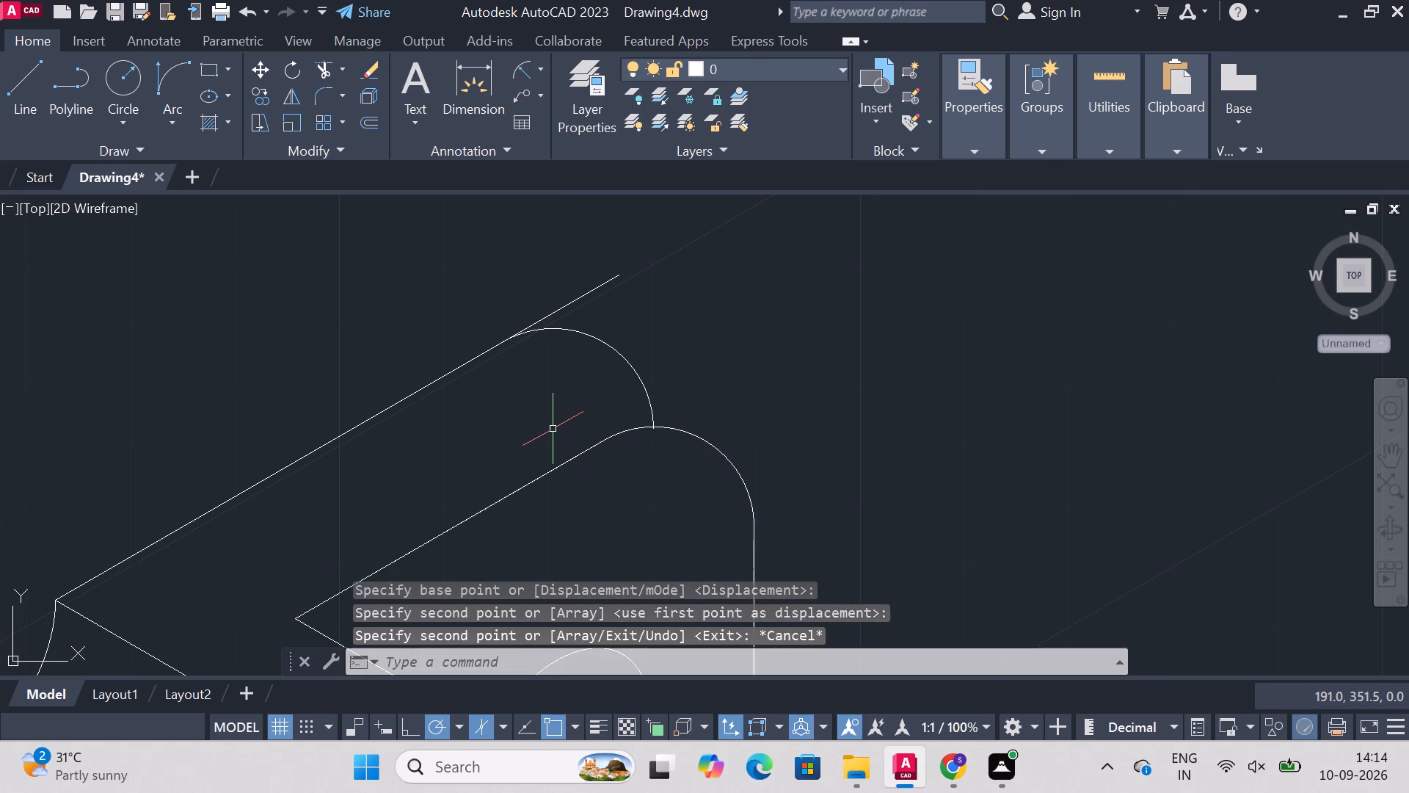
key(Escape)
key(Escape)
Trim the end of the long rear edge that extends past the copied corner arc.
text(trim)
key(Return)
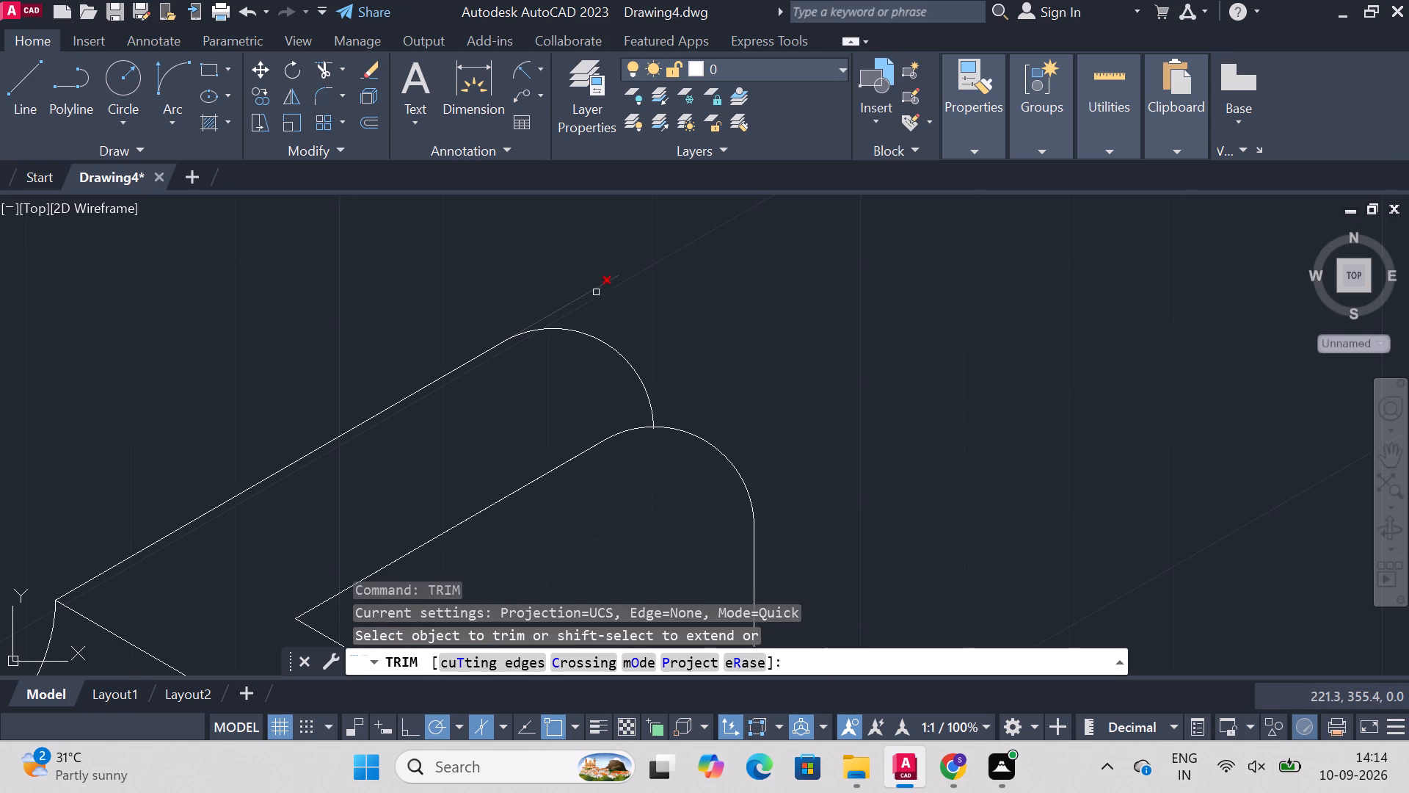
click(595, 289)
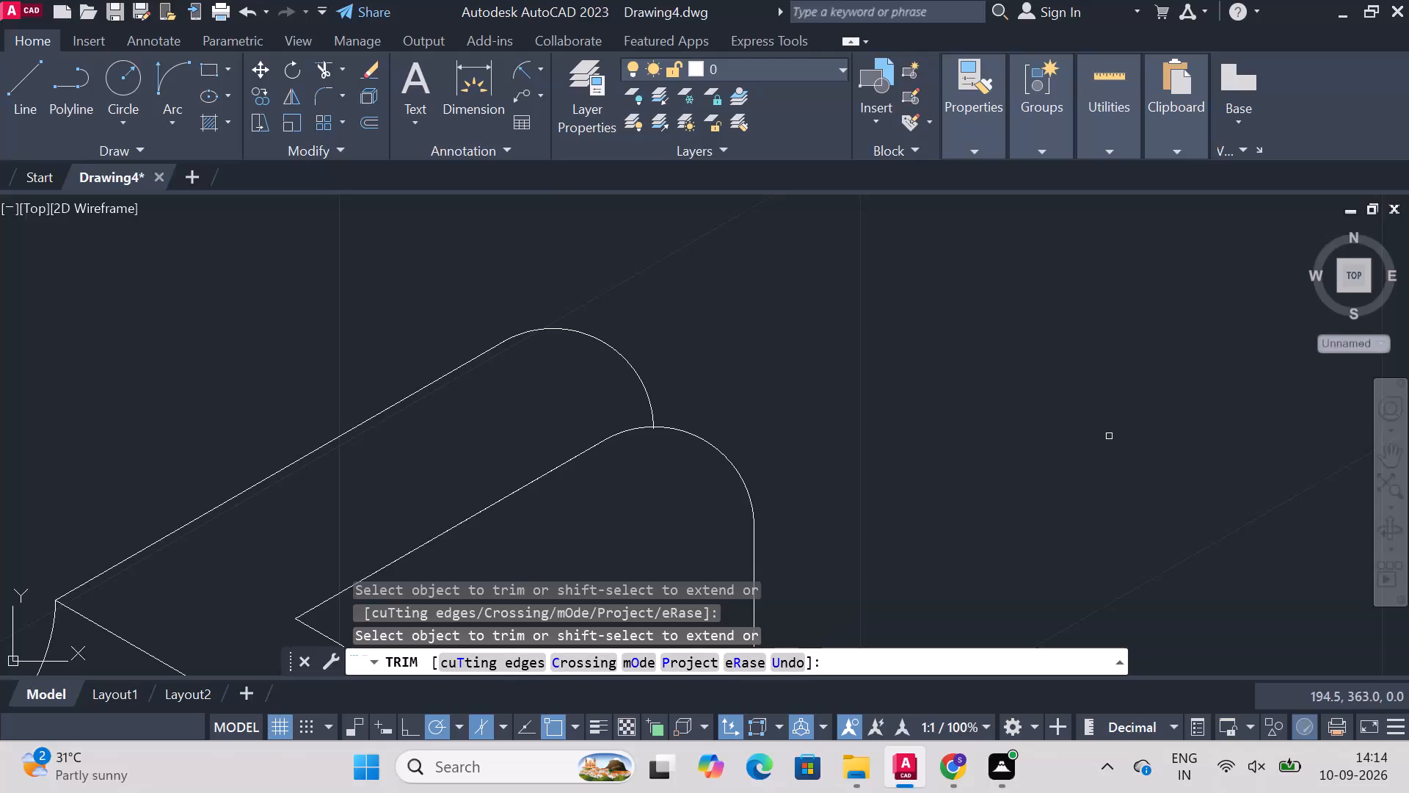
text(line)
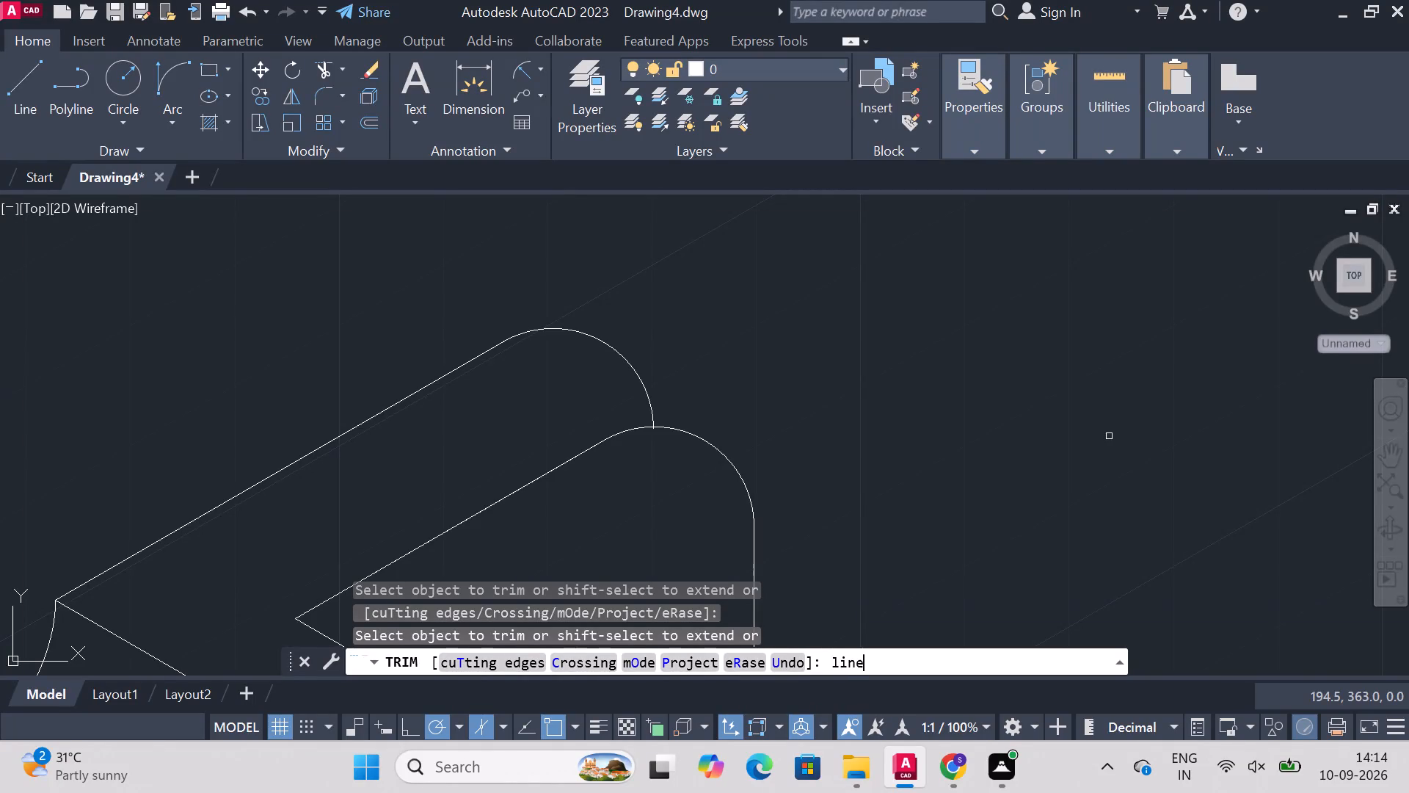
key(Return)
key(Escape)
key(Escape)
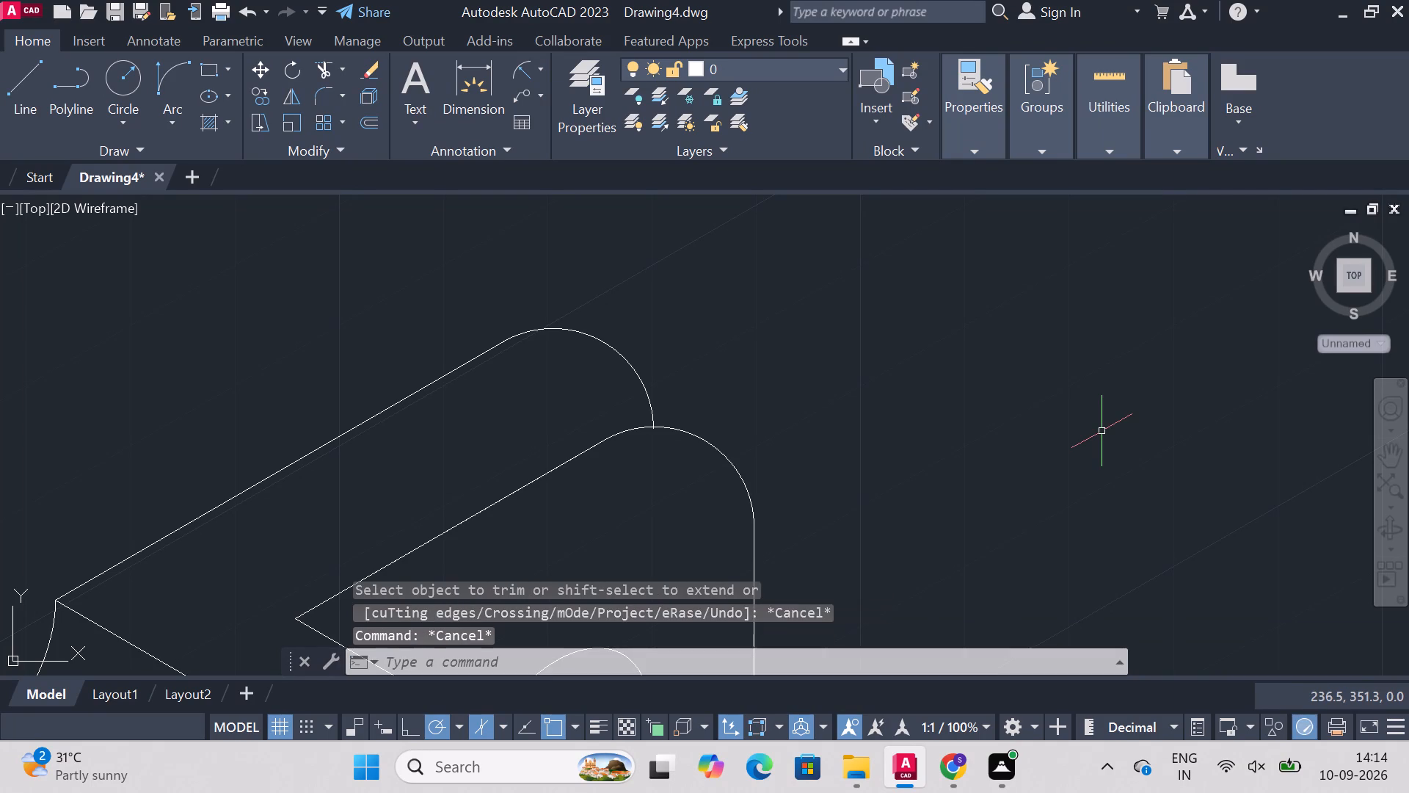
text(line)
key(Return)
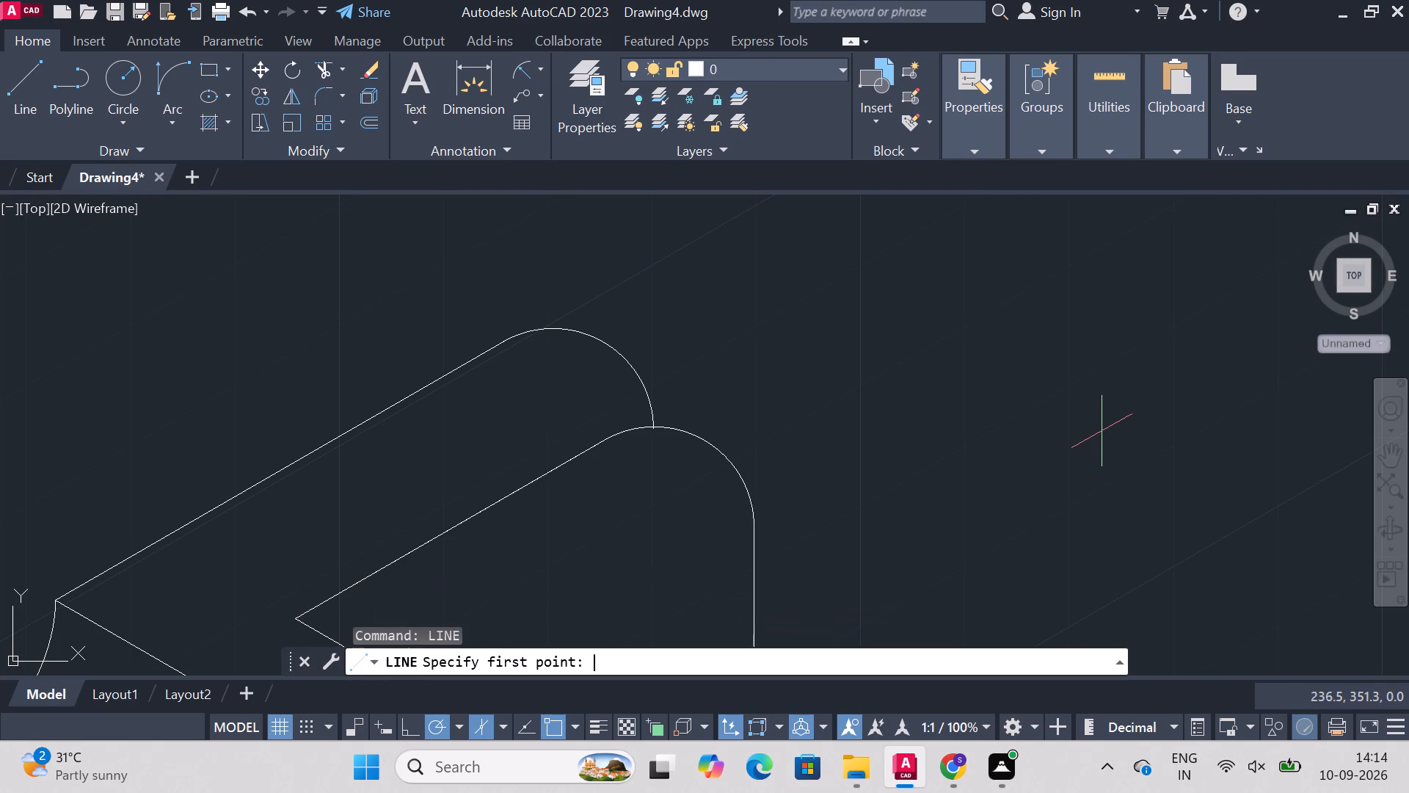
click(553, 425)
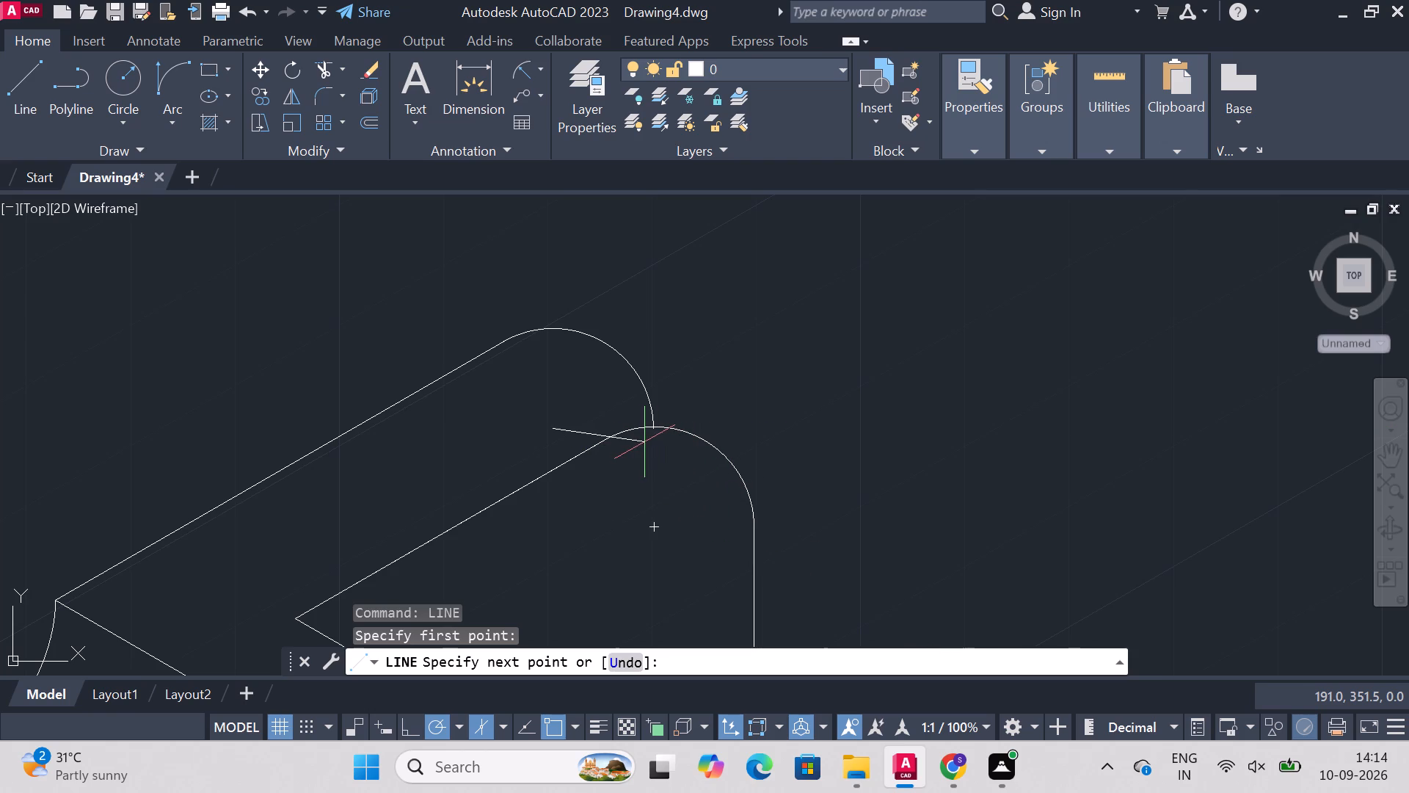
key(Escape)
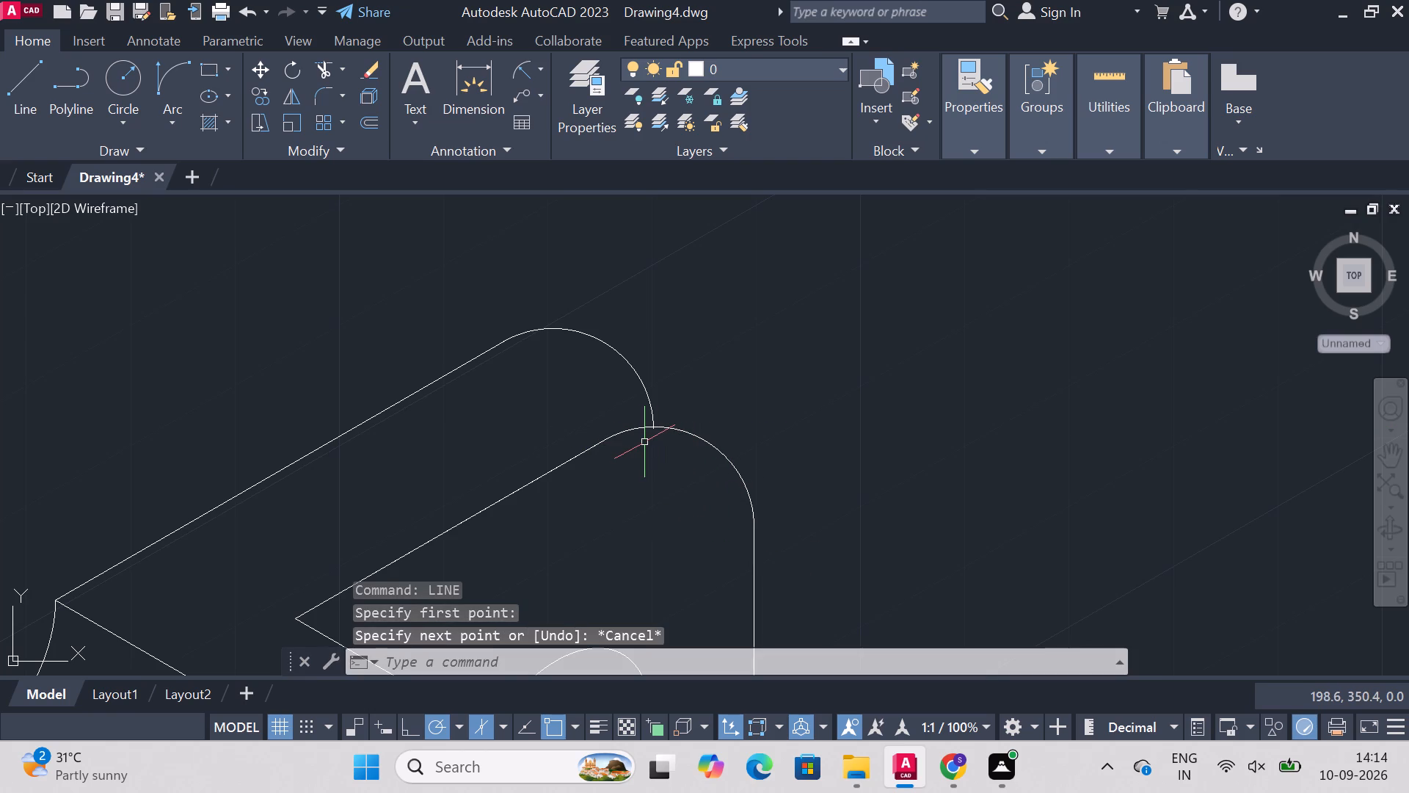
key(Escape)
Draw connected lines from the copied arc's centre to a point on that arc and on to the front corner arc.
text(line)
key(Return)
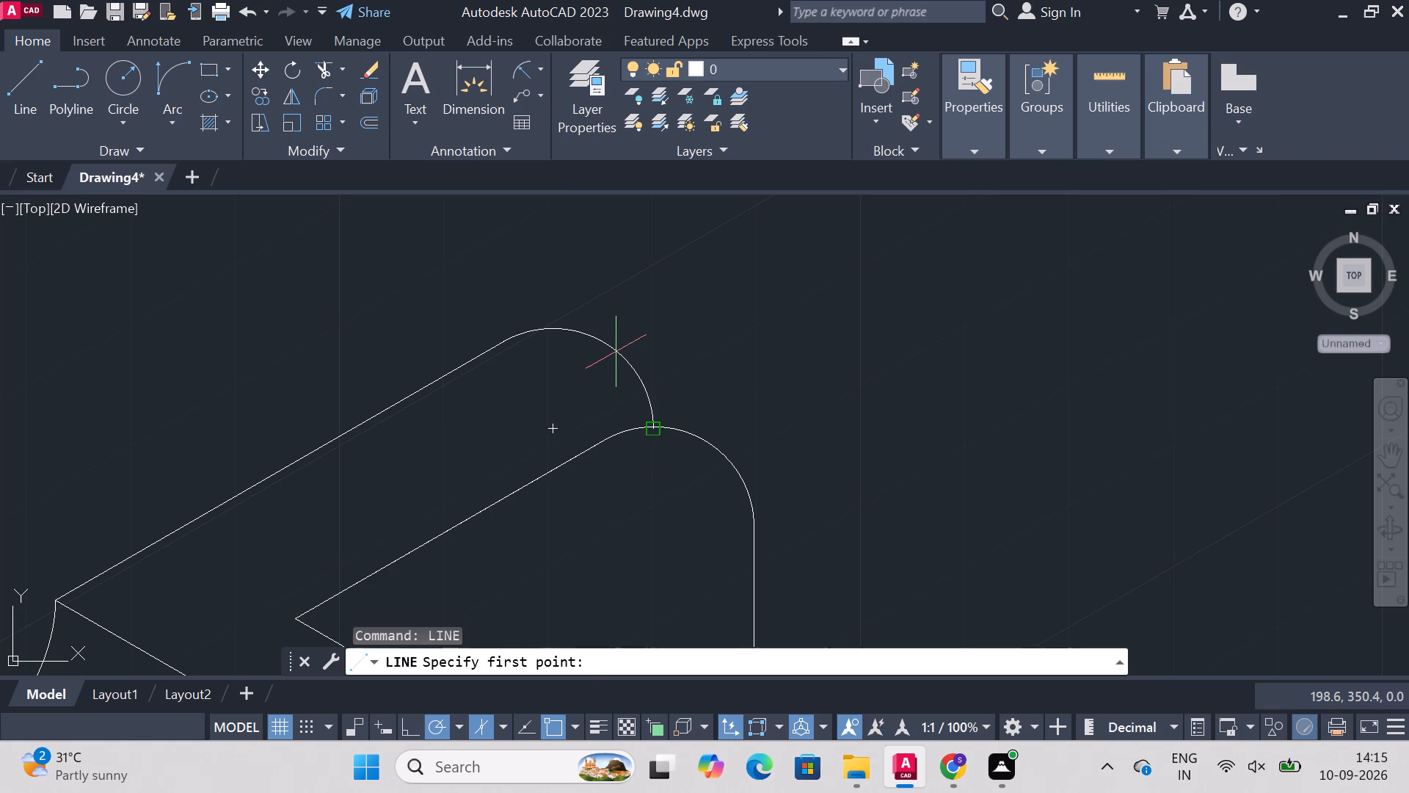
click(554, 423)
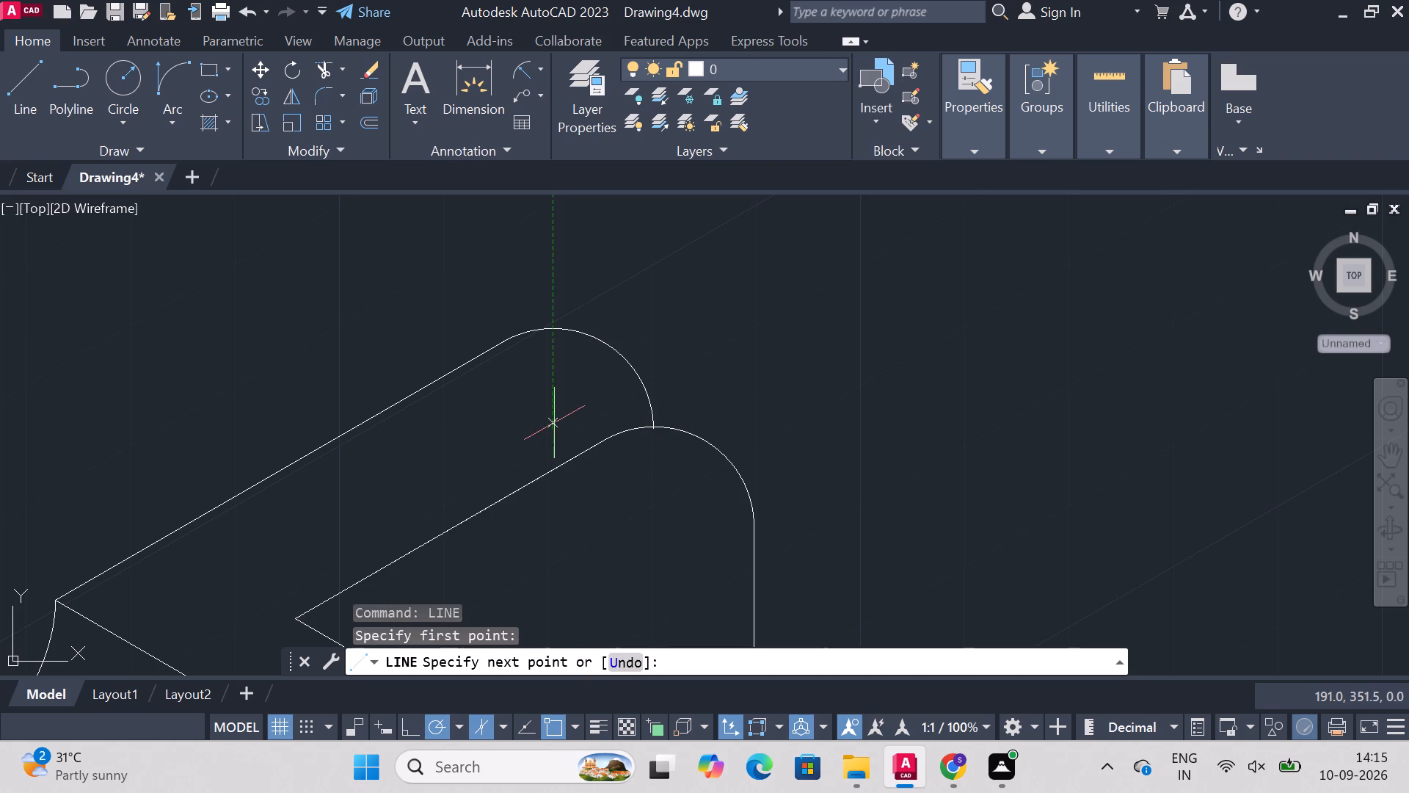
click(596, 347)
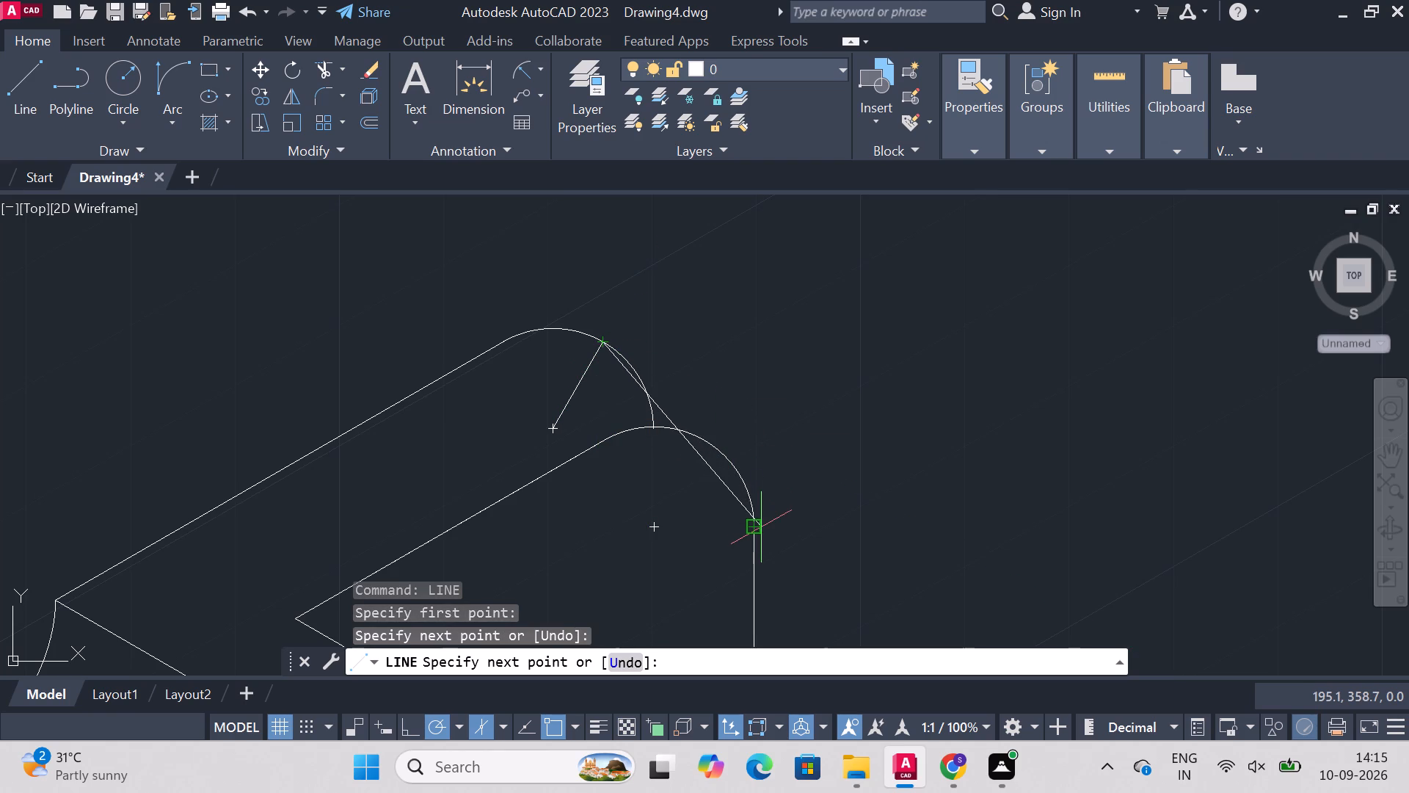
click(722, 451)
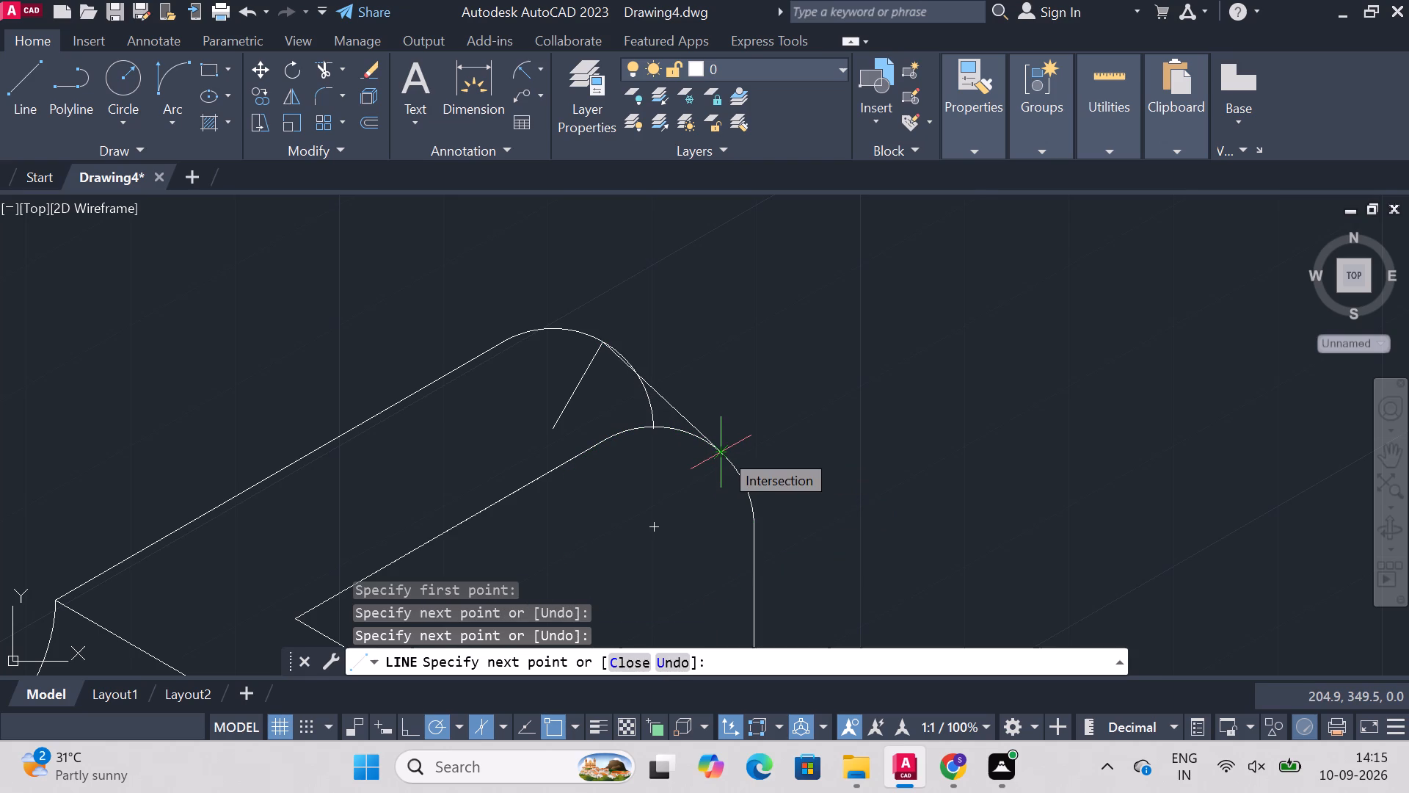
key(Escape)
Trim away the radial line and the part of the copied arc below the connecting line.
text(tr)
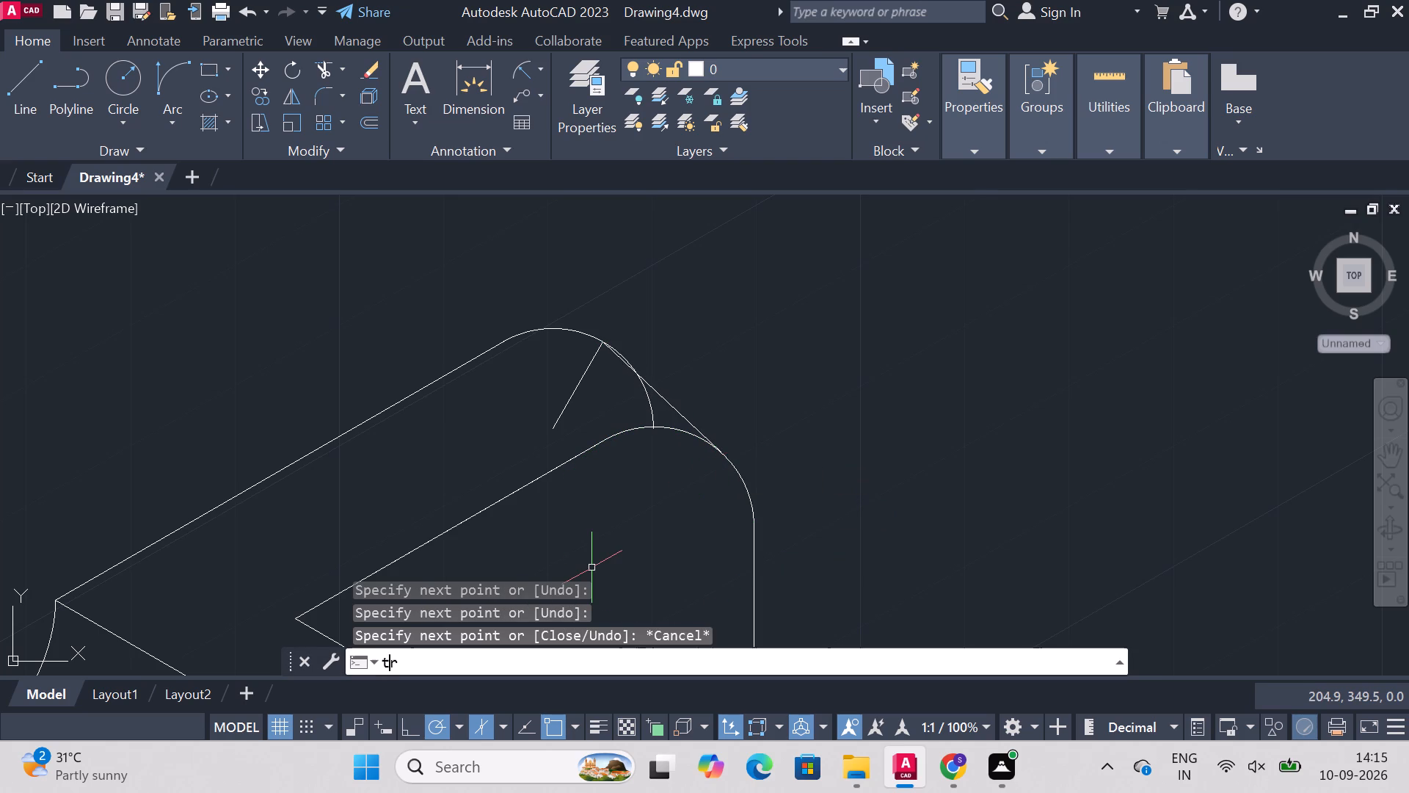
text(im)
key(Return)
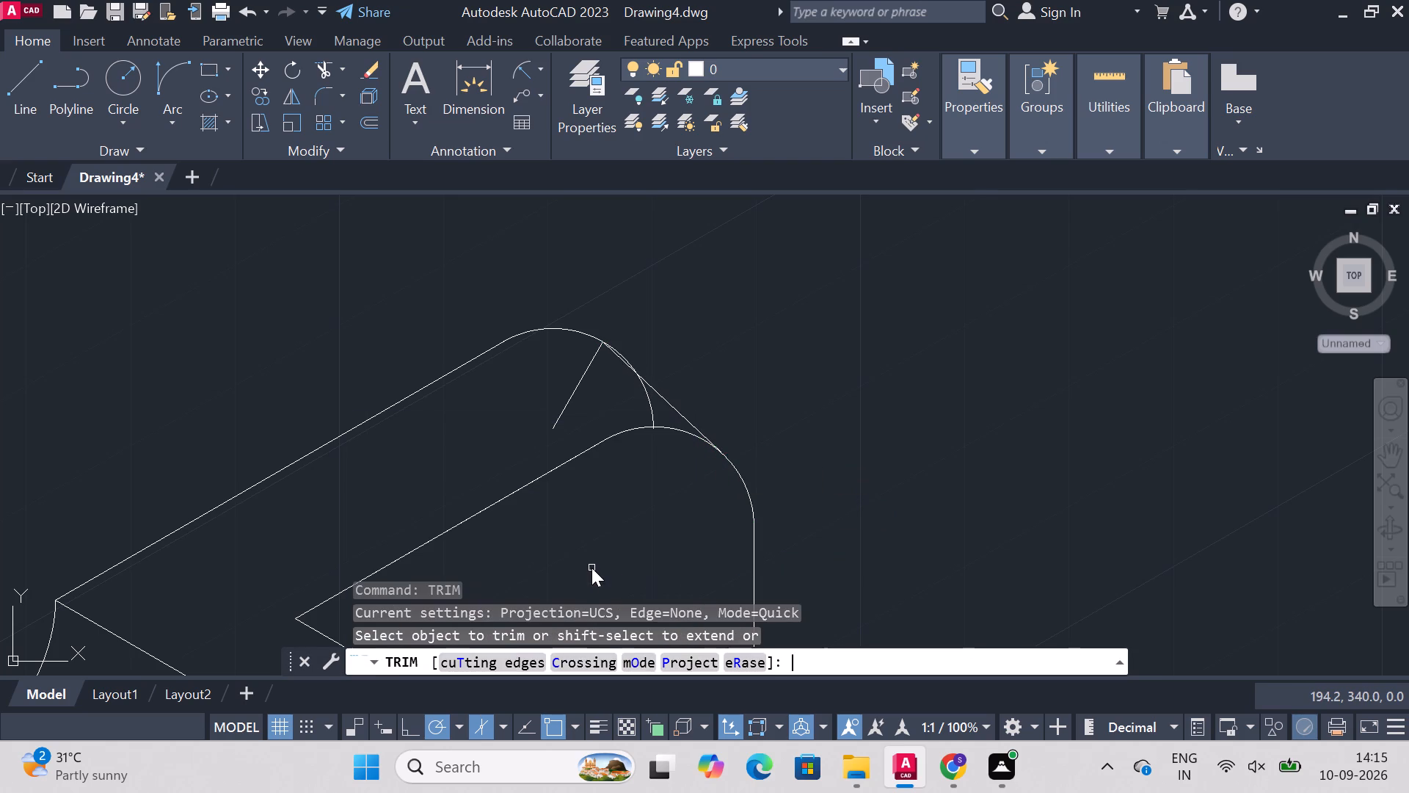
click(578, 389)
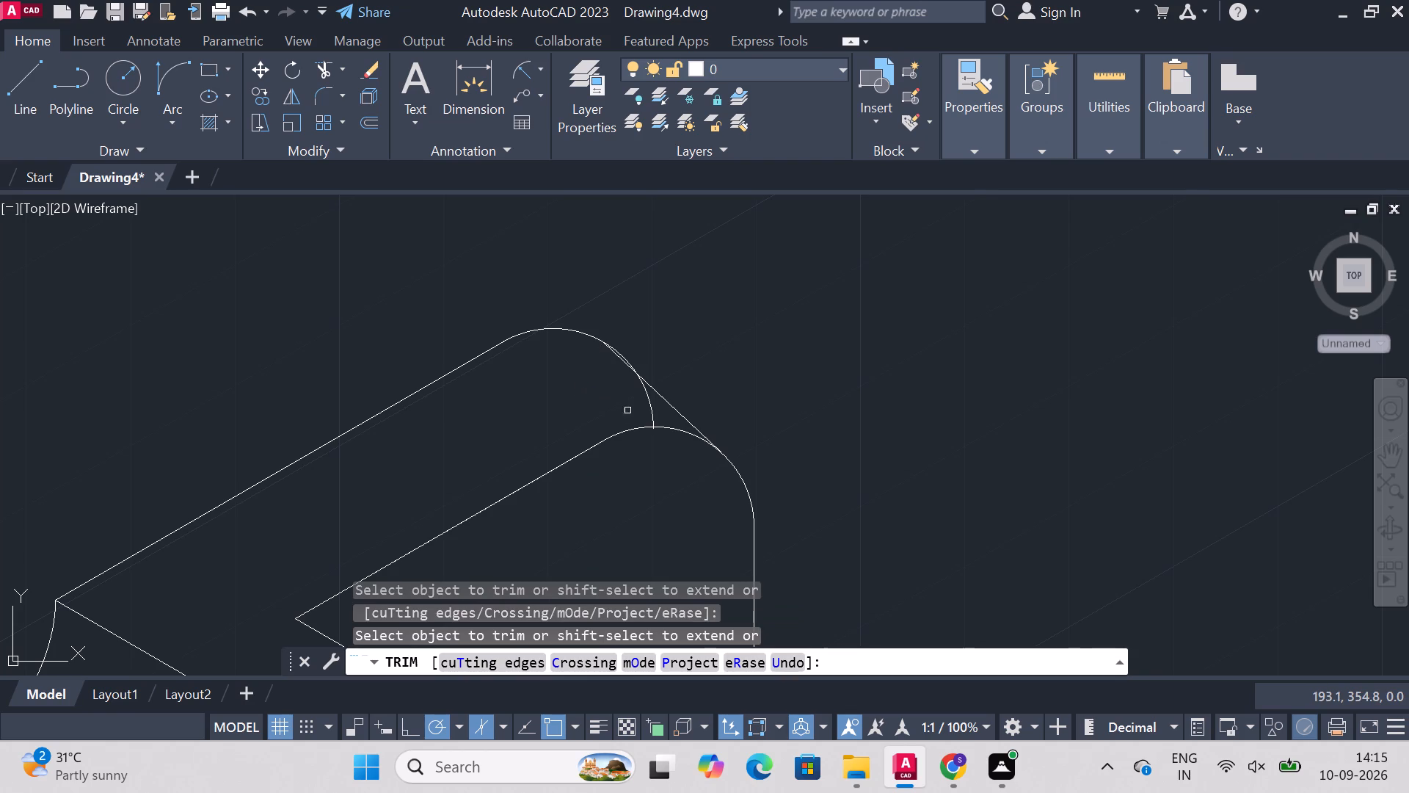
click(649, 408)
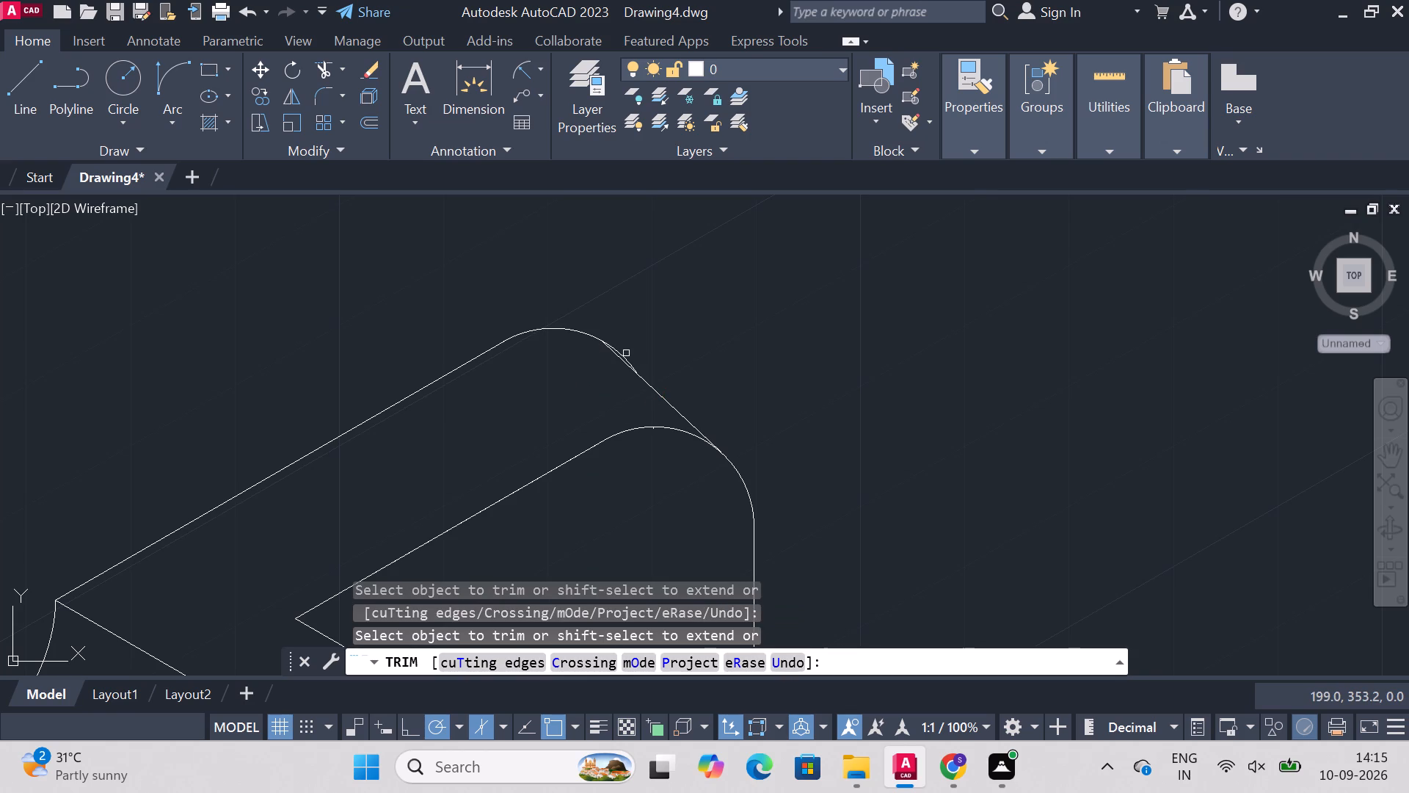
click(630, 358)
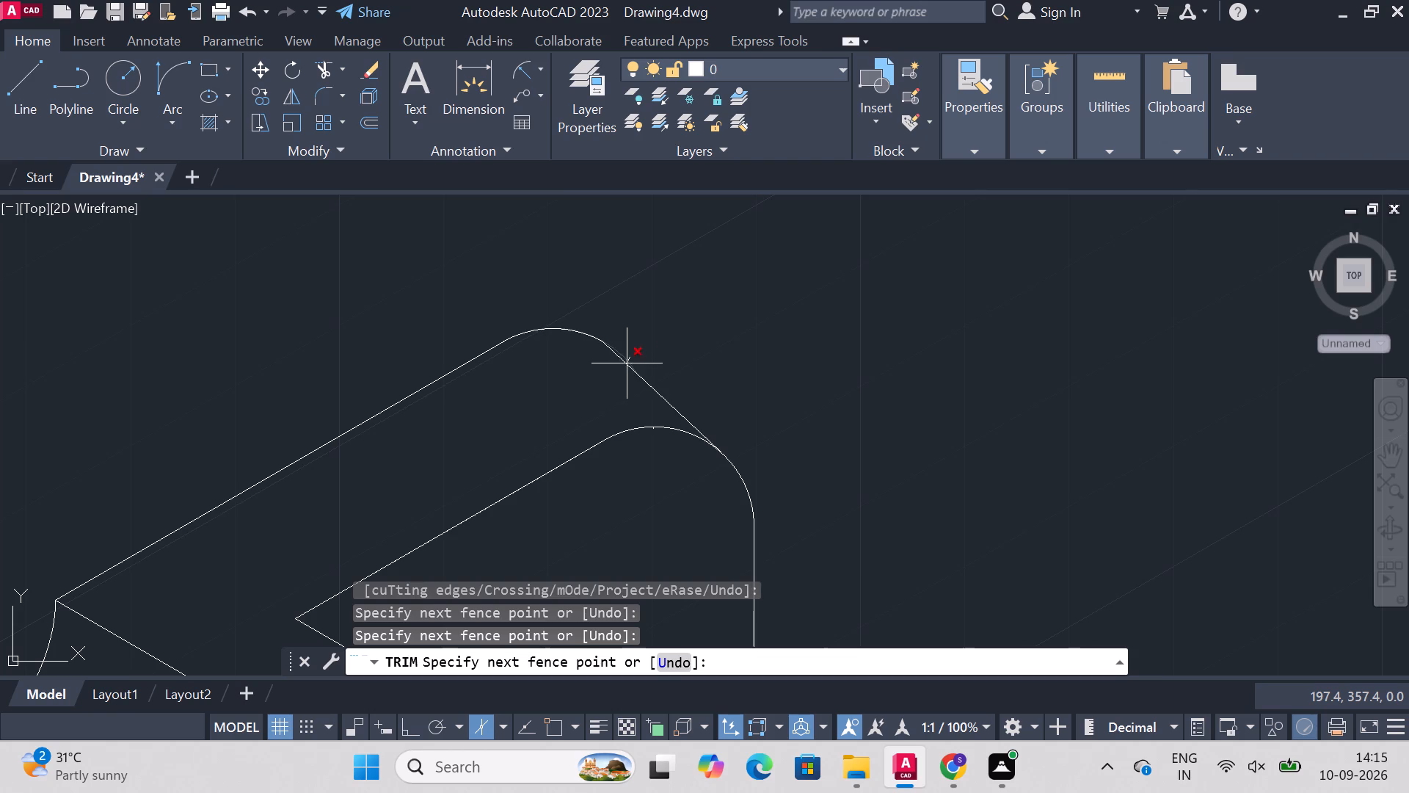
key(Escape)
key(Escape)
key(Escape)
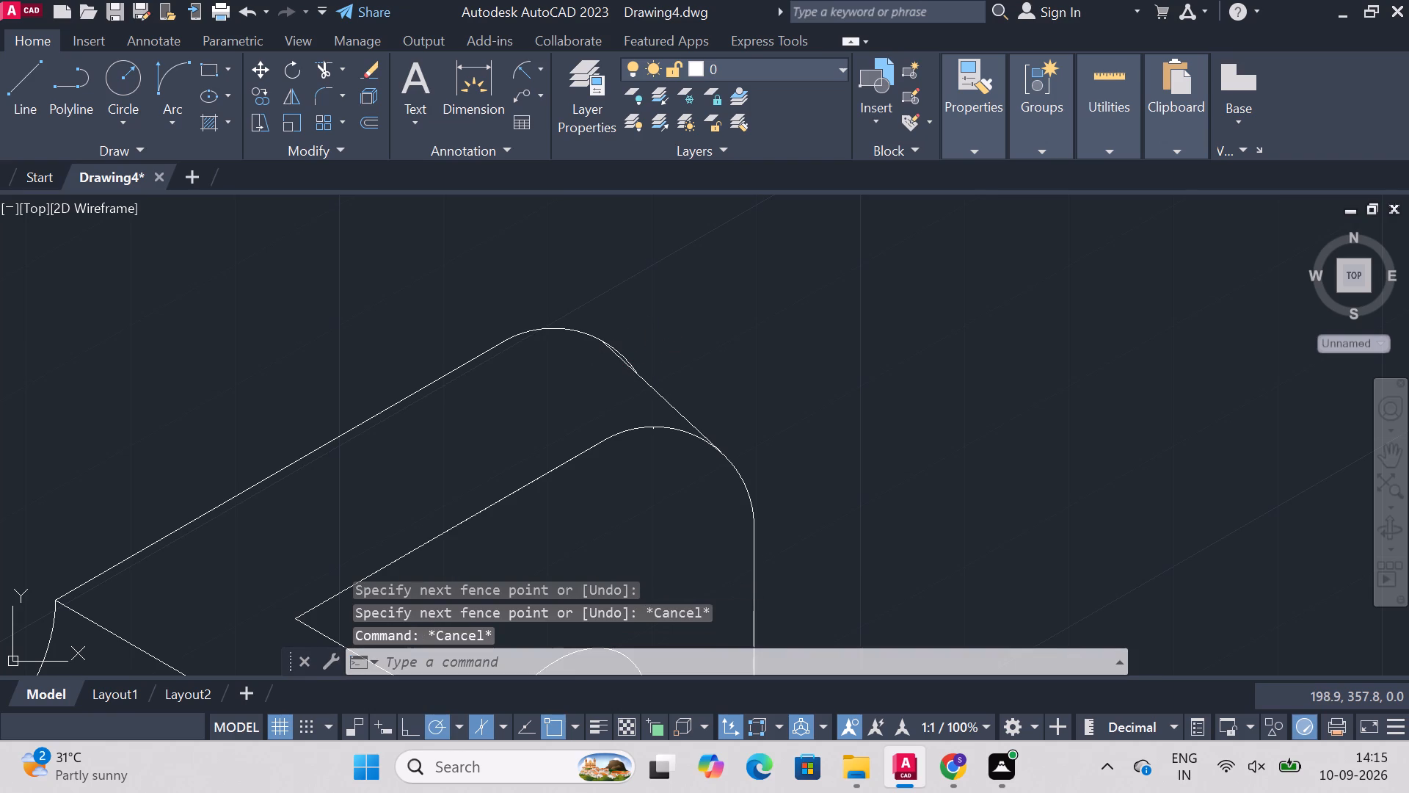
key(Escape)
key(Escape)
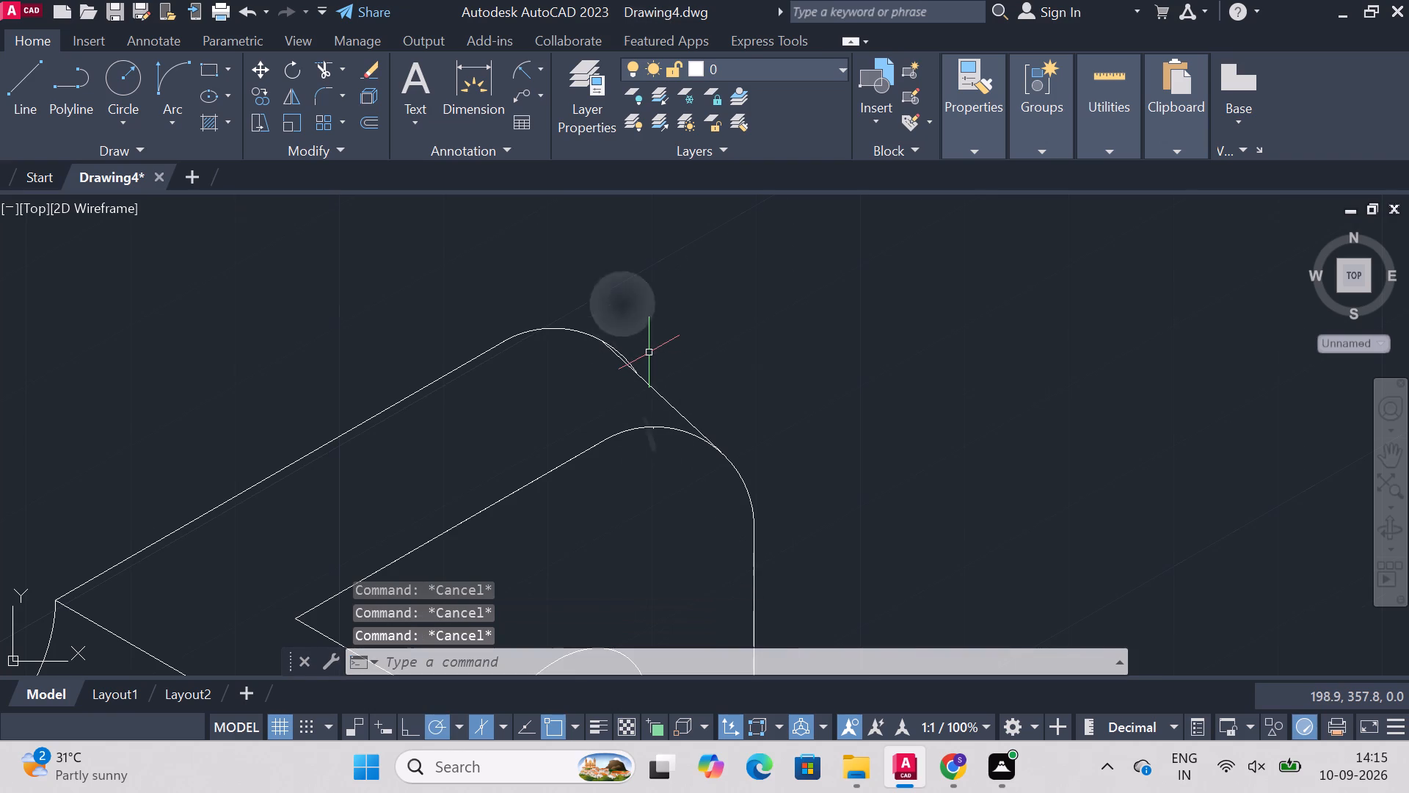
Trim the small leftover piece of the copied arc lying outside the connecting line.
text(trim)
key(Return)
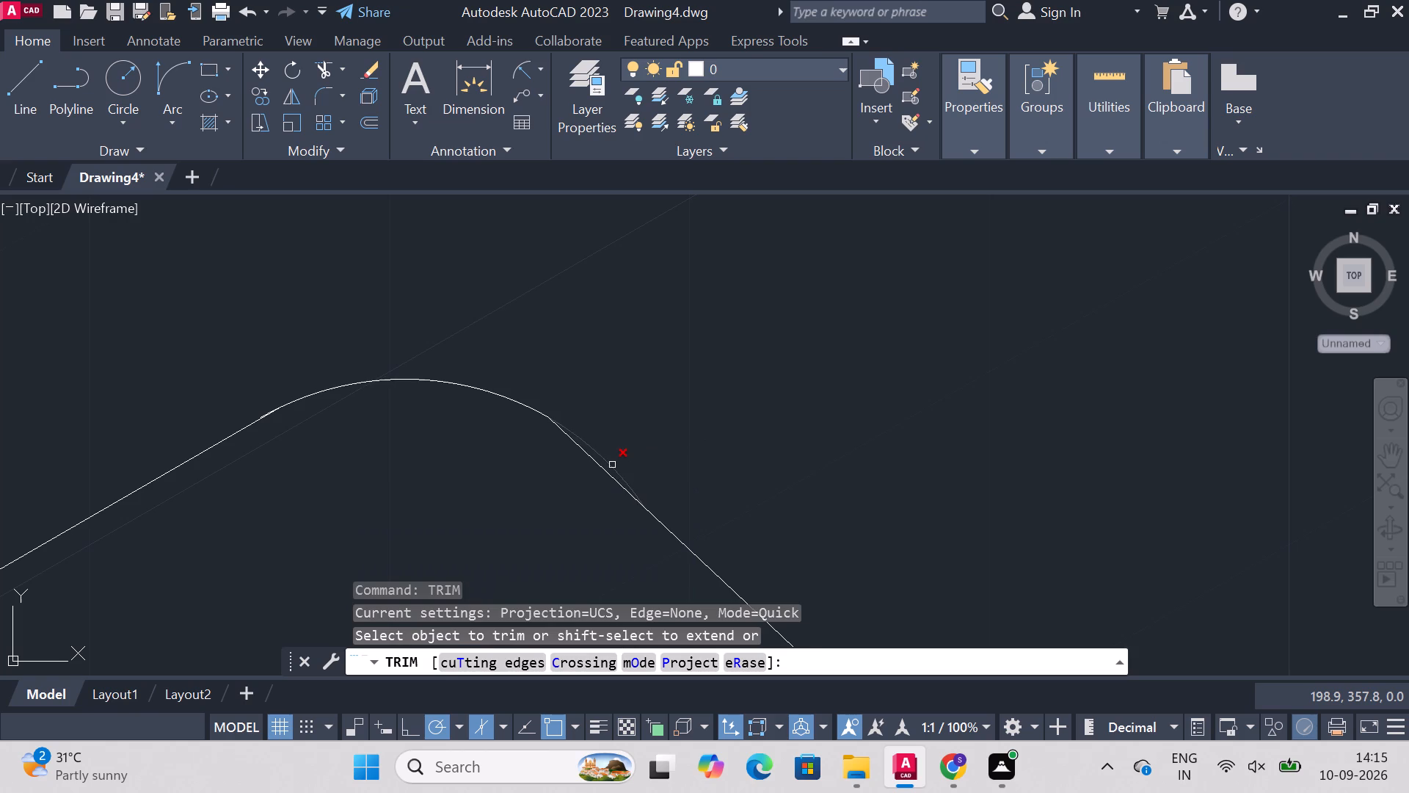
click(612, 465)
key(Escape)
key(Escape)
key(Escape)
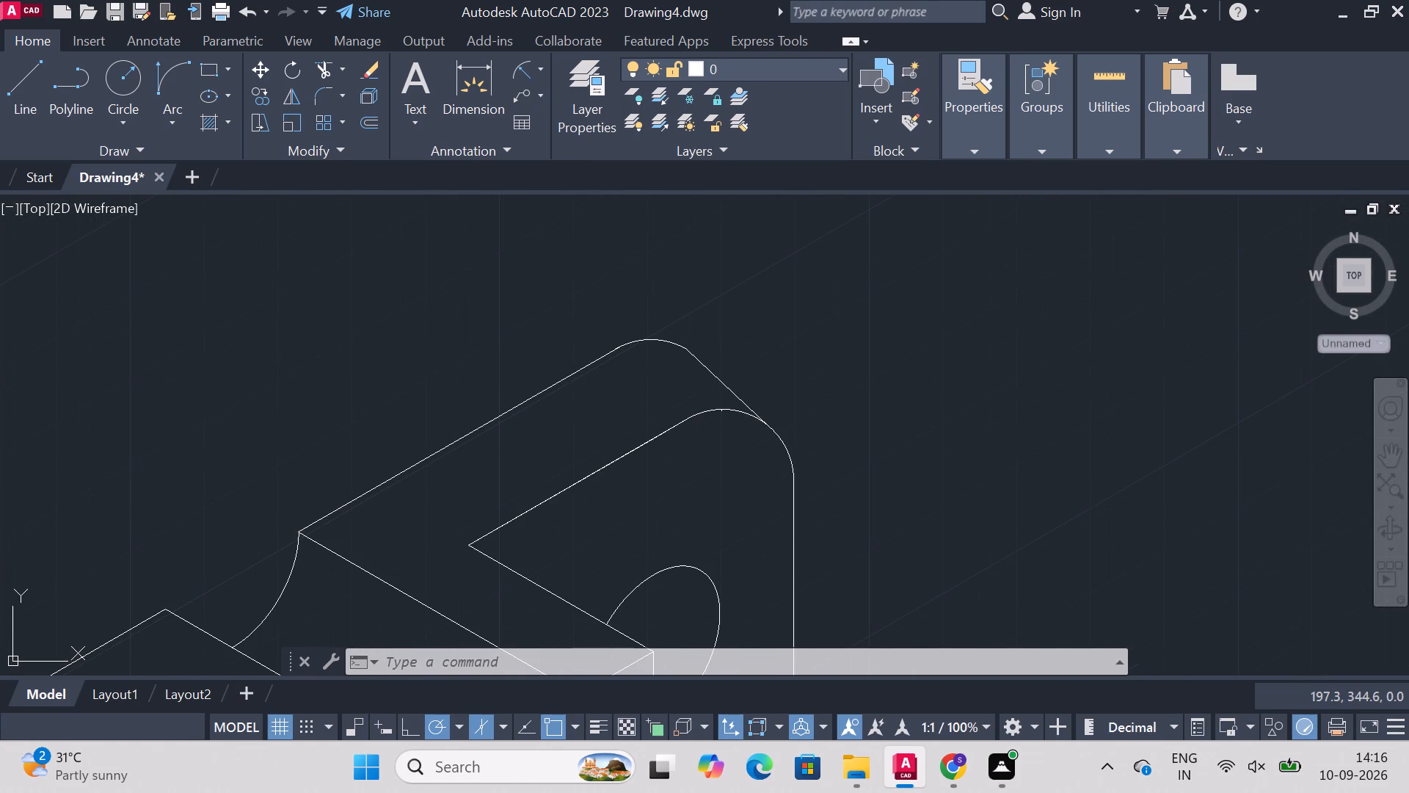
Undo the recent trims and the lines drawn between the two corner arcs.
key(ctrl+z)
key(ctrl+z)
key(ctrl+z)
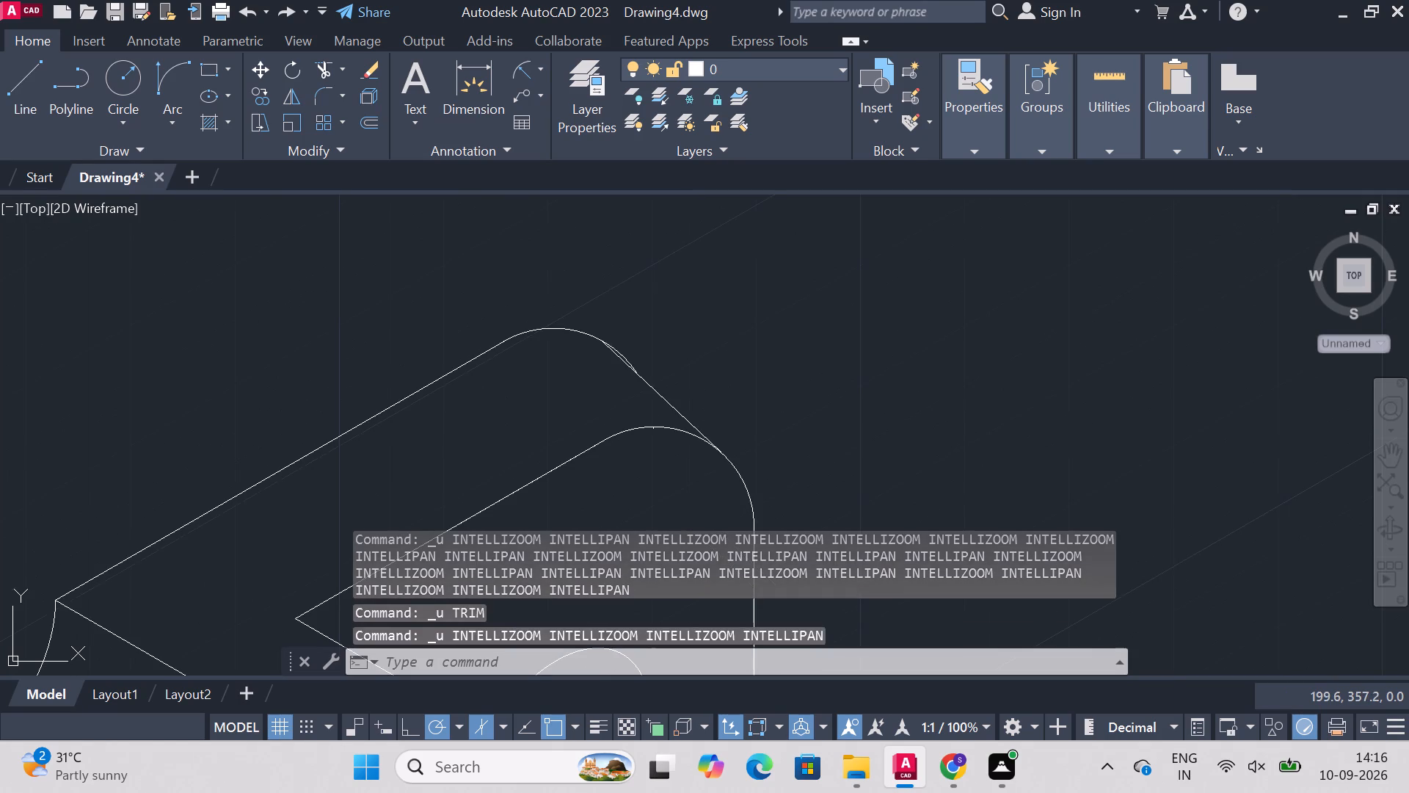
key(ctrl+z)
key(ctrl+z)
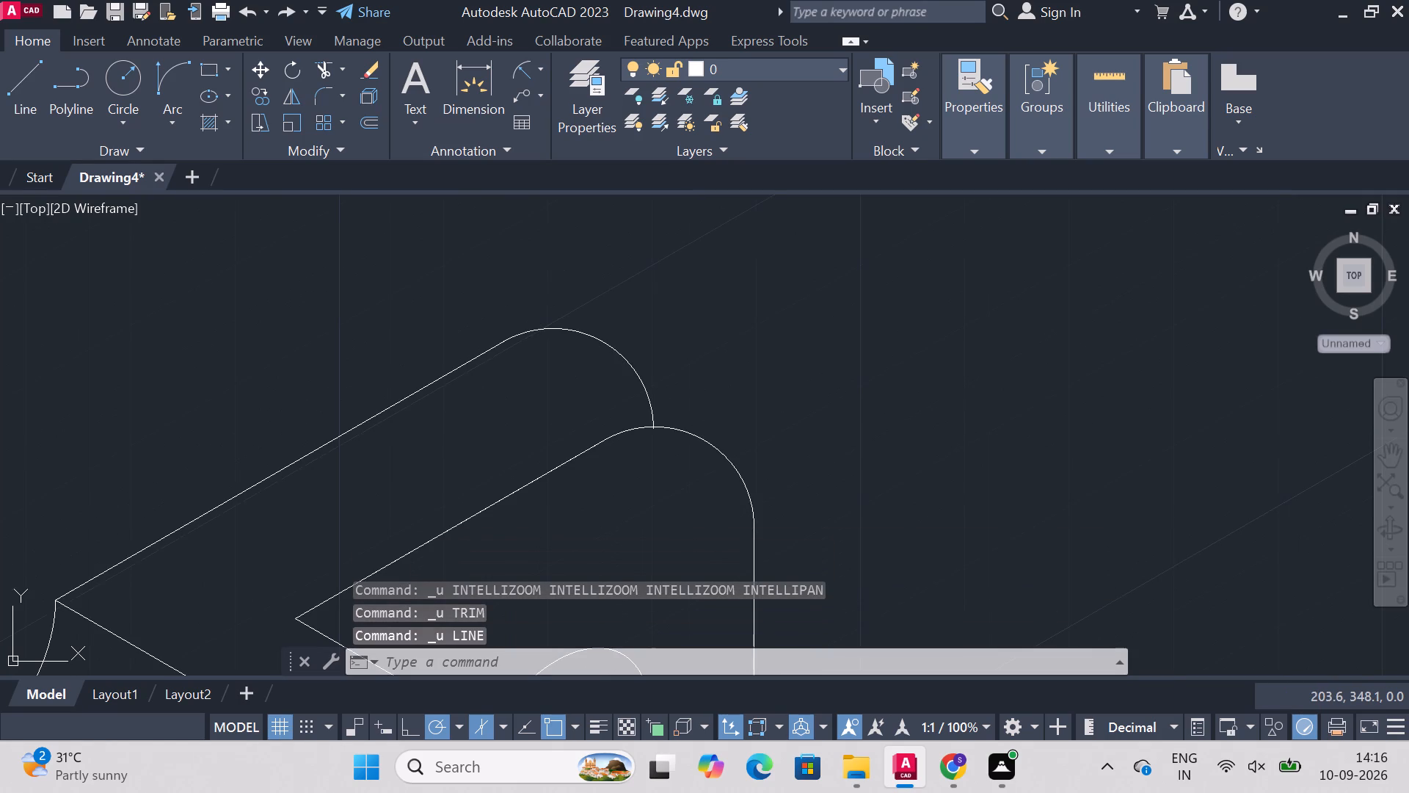
Draw lines from the rear arc's centre to that arc and on to the front corner arc, ending further down its curve.
text(line)
key(Return)
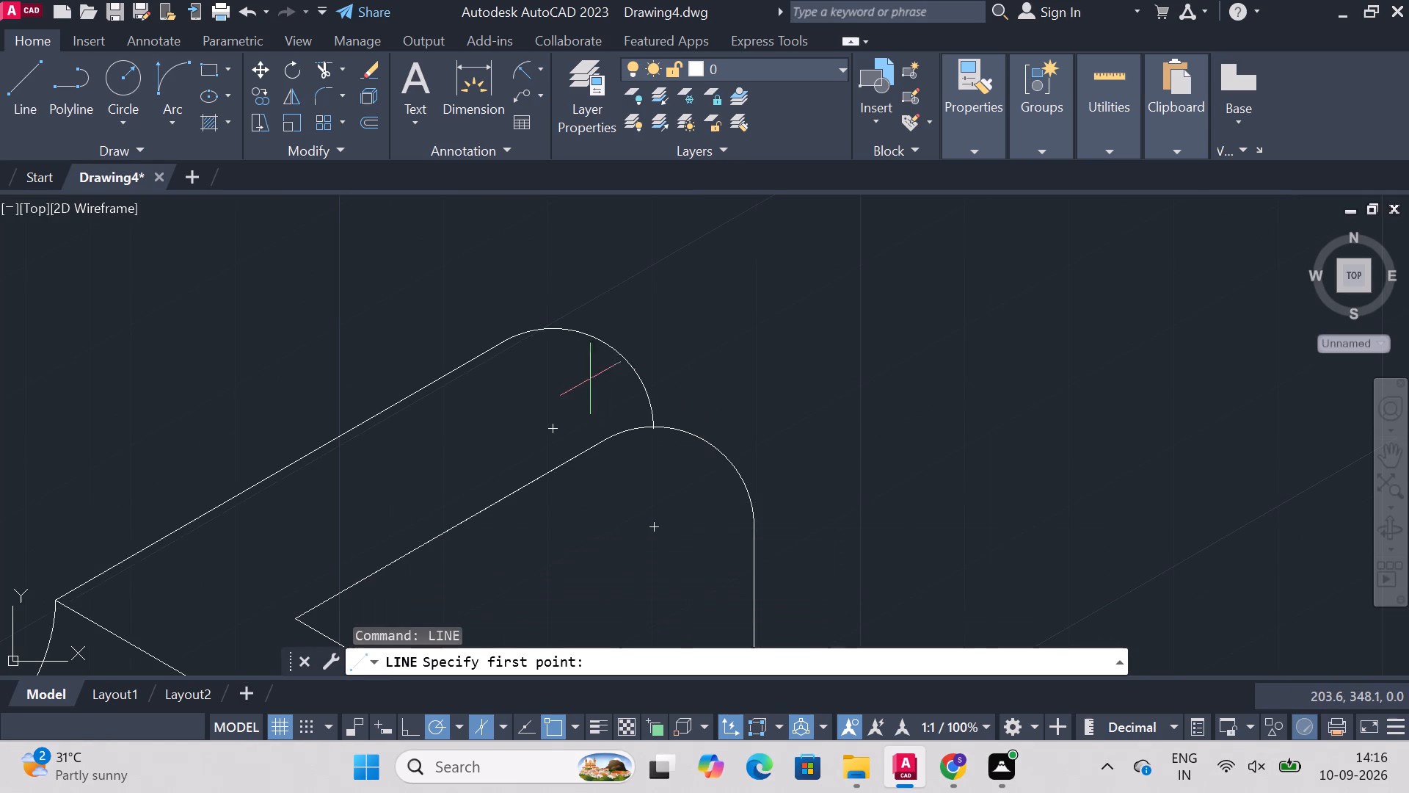
click(558, 428)
click(600, 338)
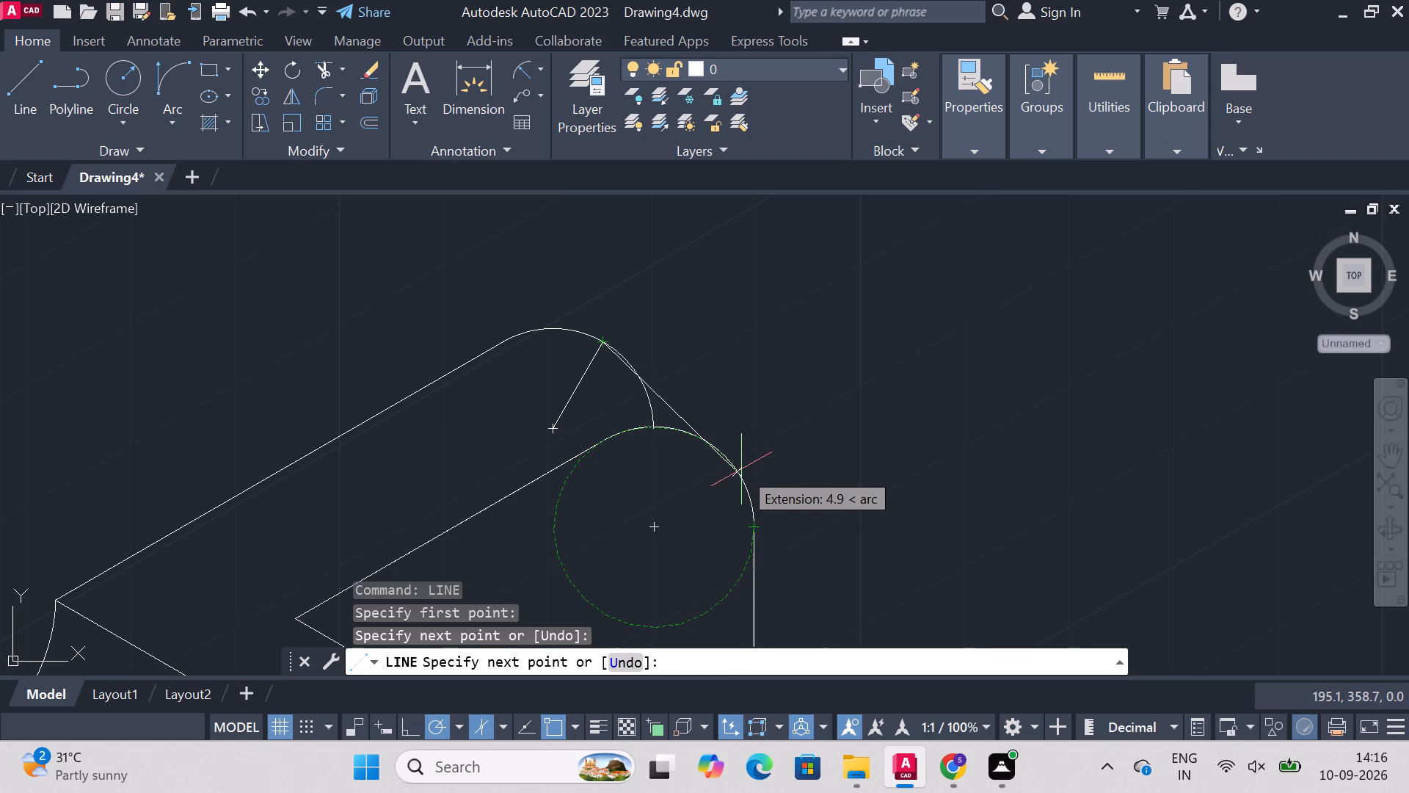
click(739, 466)
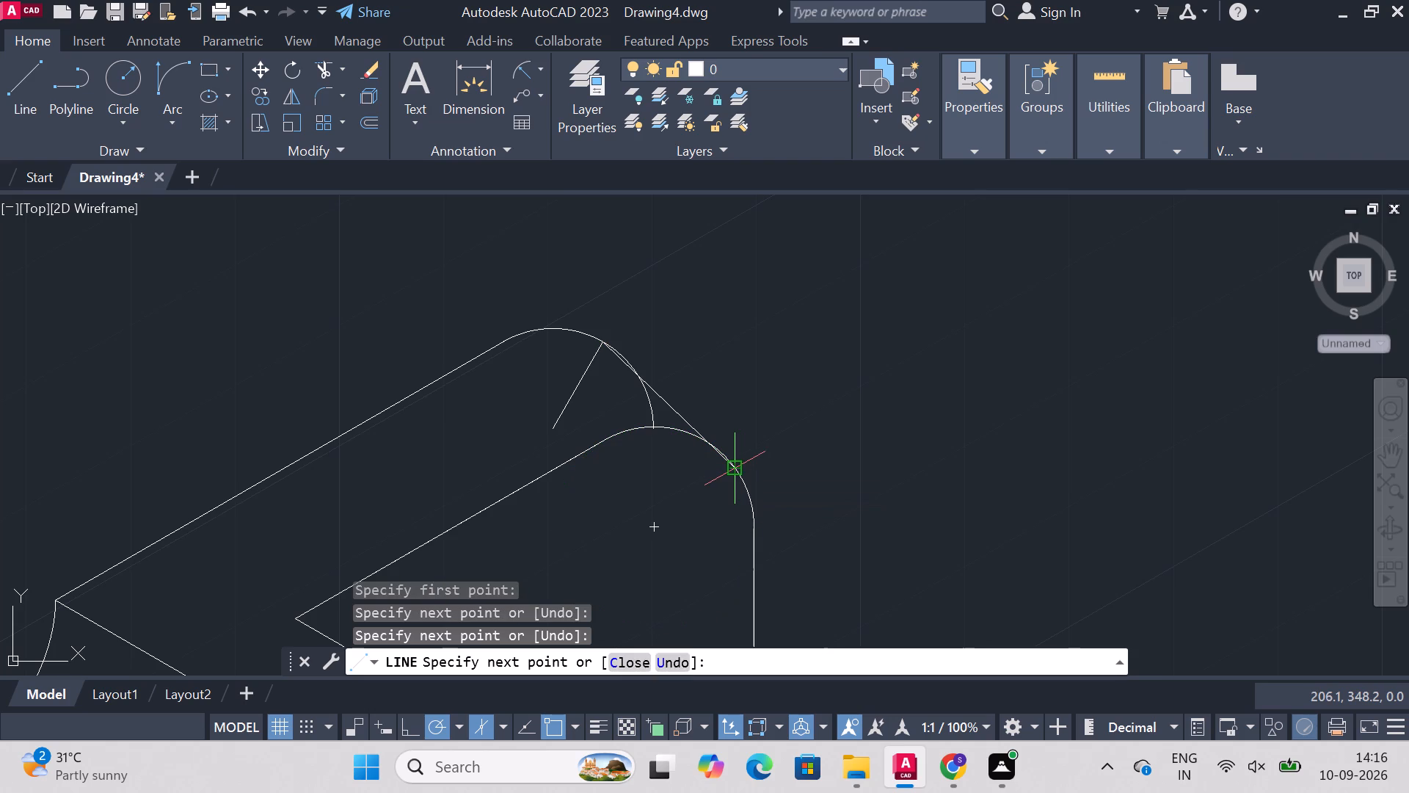
key(Escape)
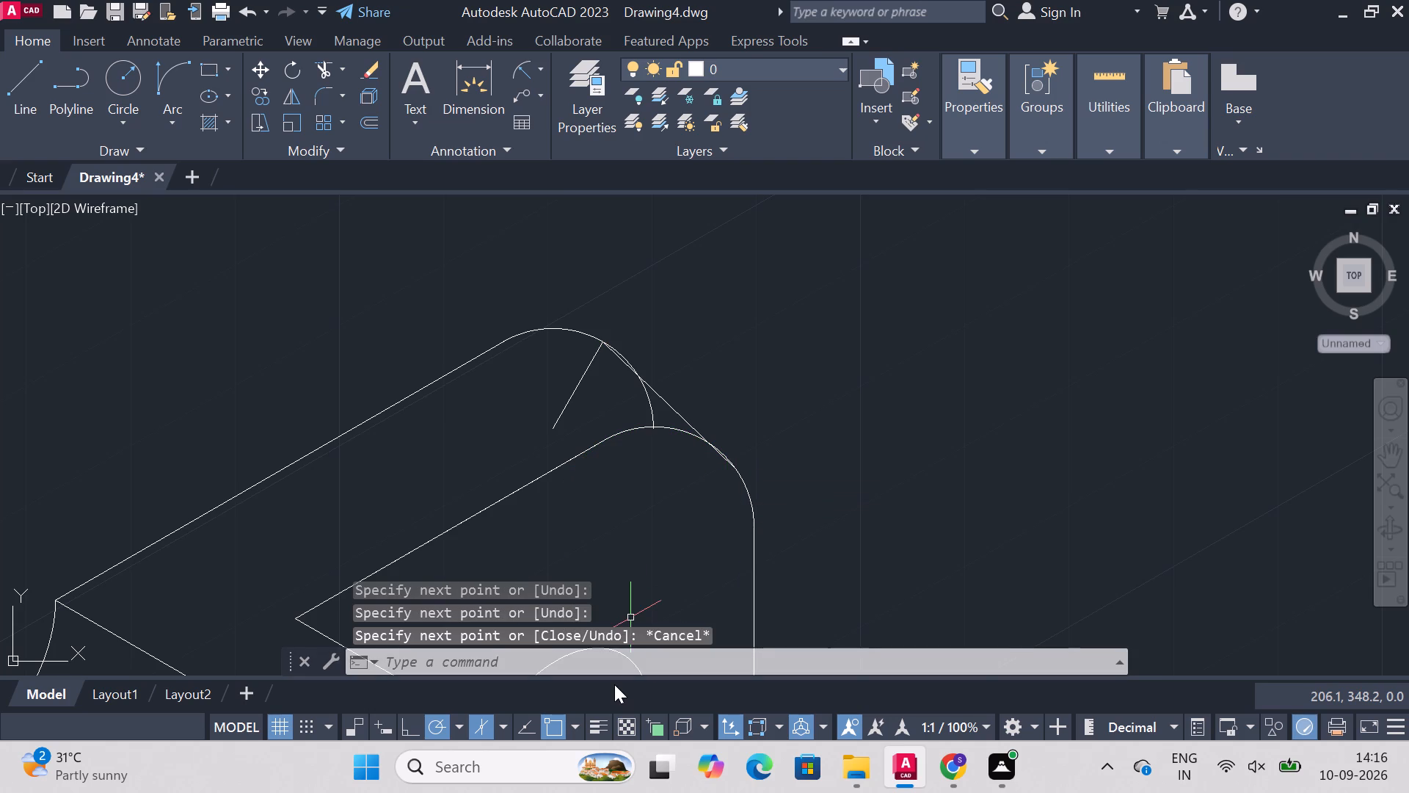
key(Escape)
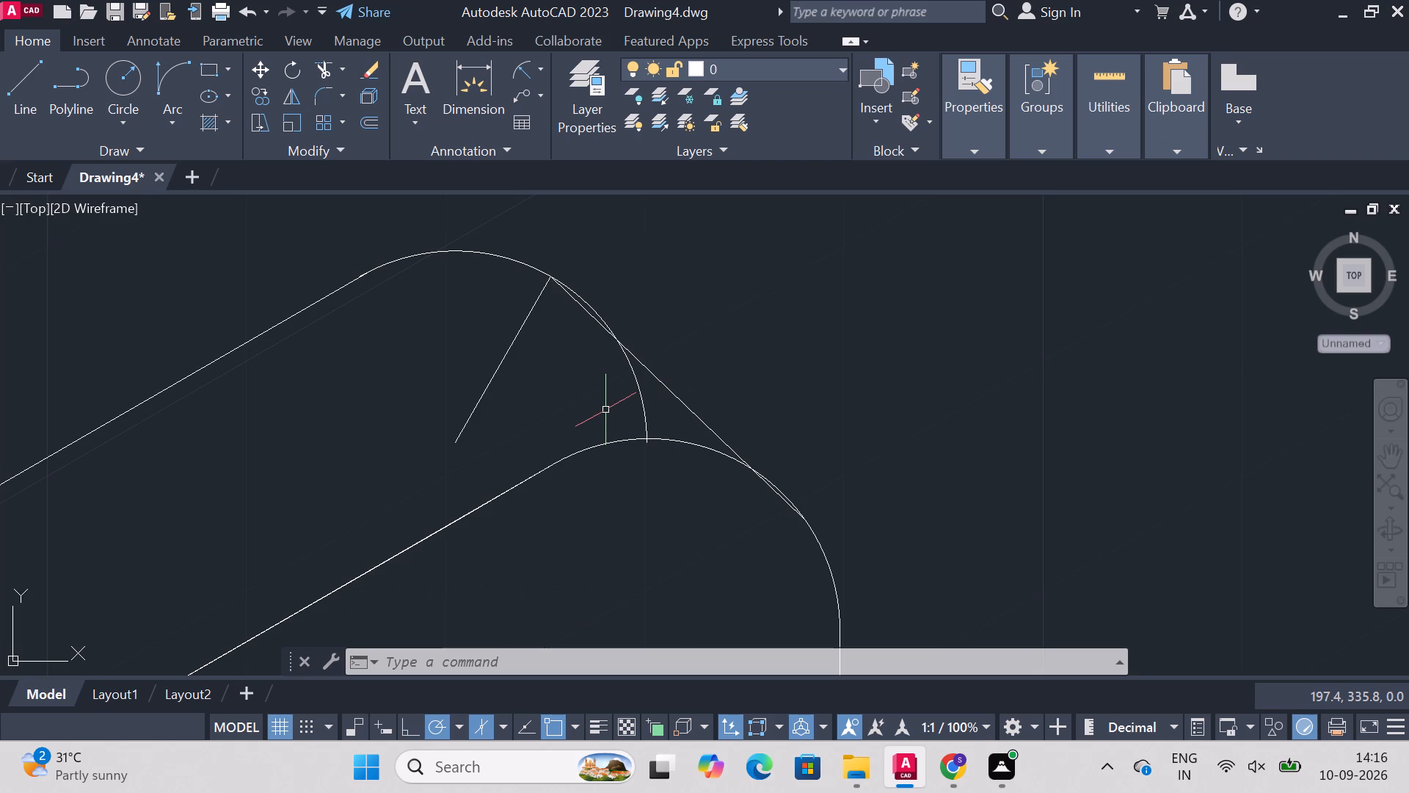
key(Escape)
Trim away the rear corner arc below the connecting line, the radial line and the arc's leftover sliver outside the connecting line.
text(trim)
key(Return)
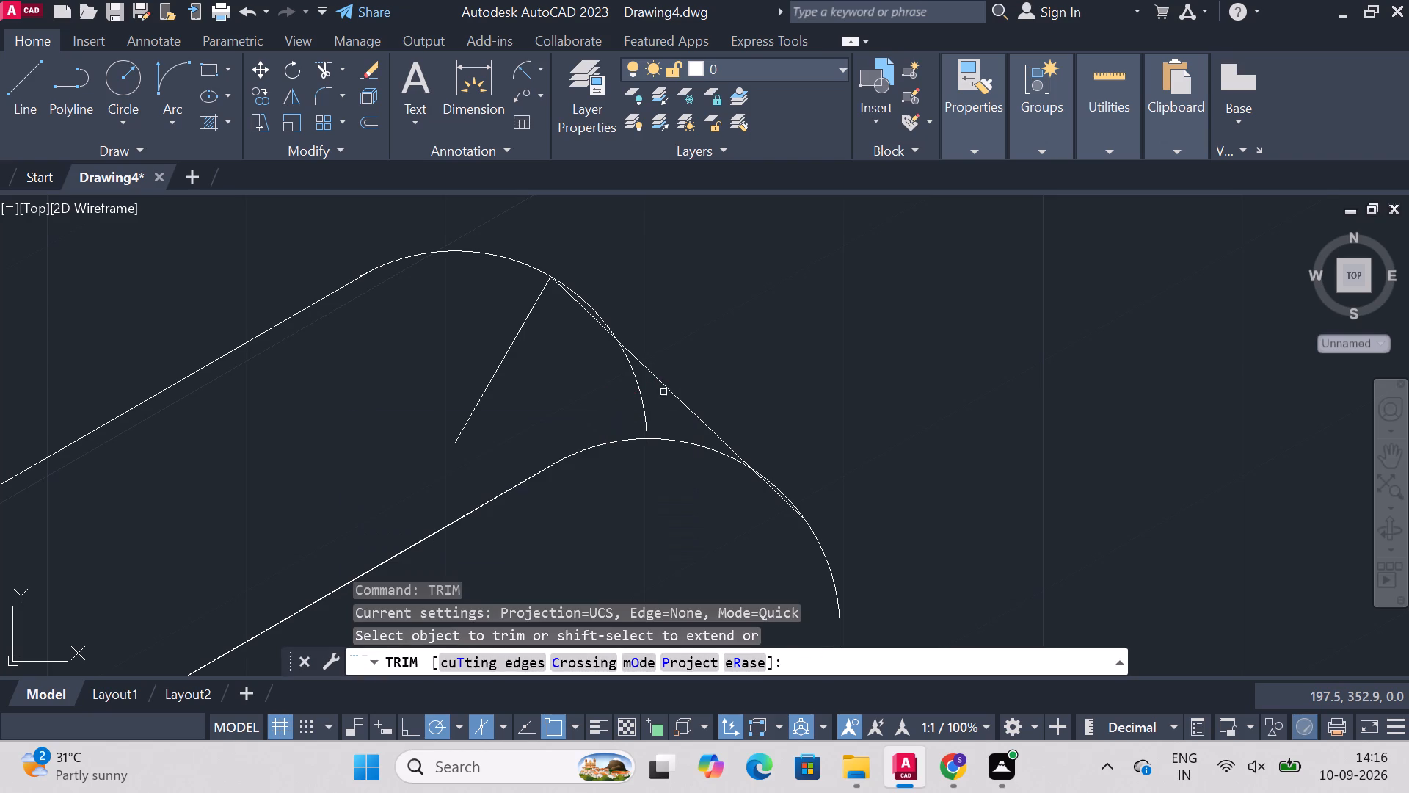
click(638, 399)
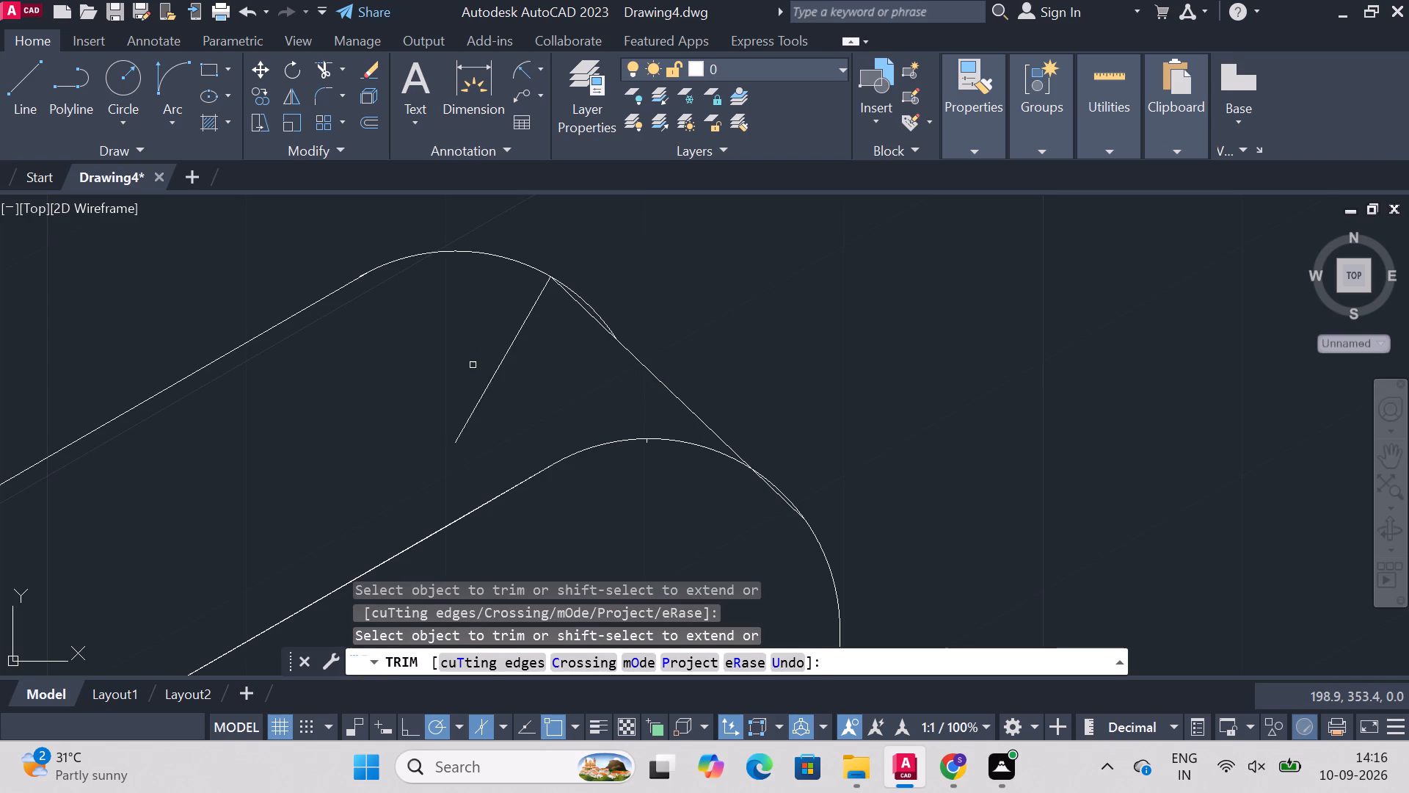
click(495, 379)
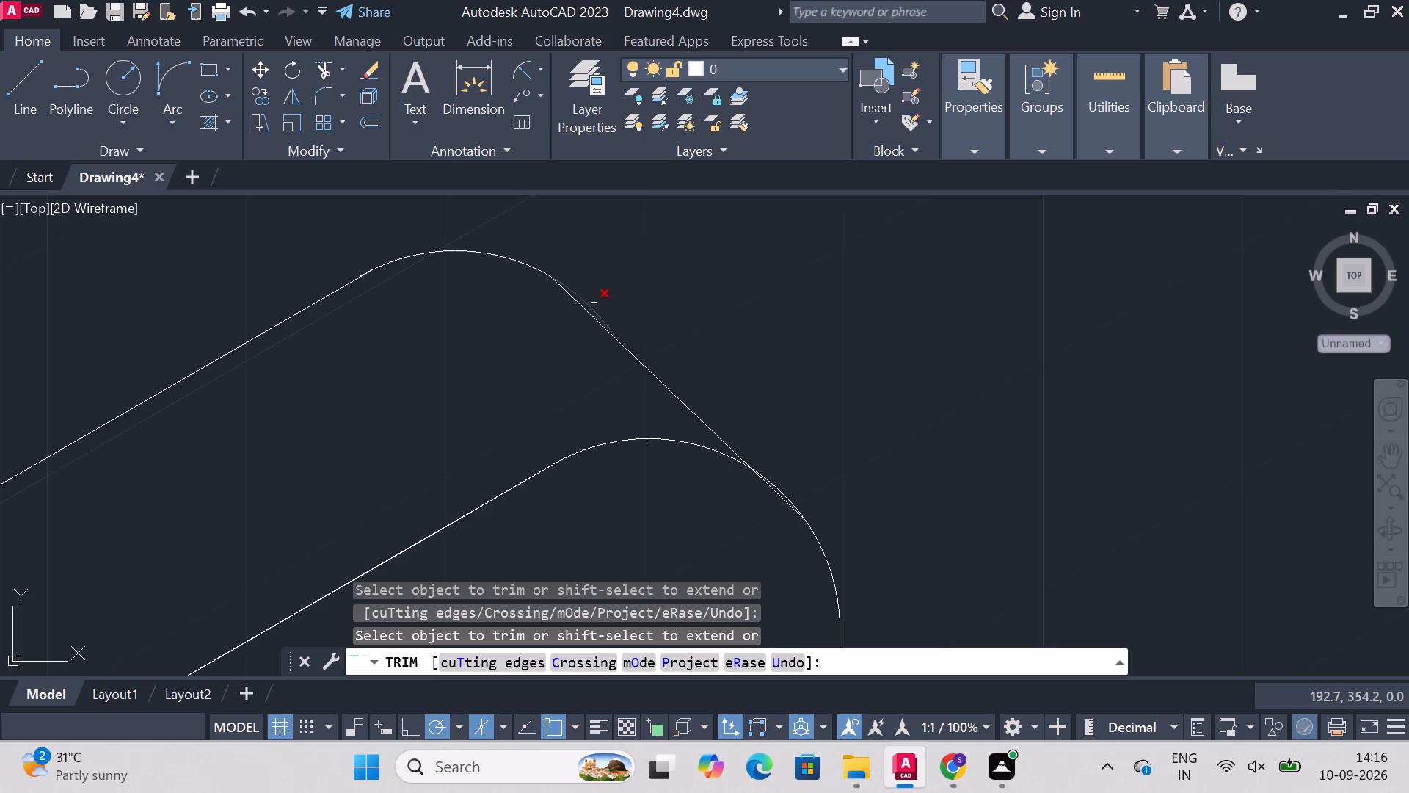
click(594, 305)
Trim the tiny stub of the rear arc hanging just below the top of the front corner arc.
click(647, 446)
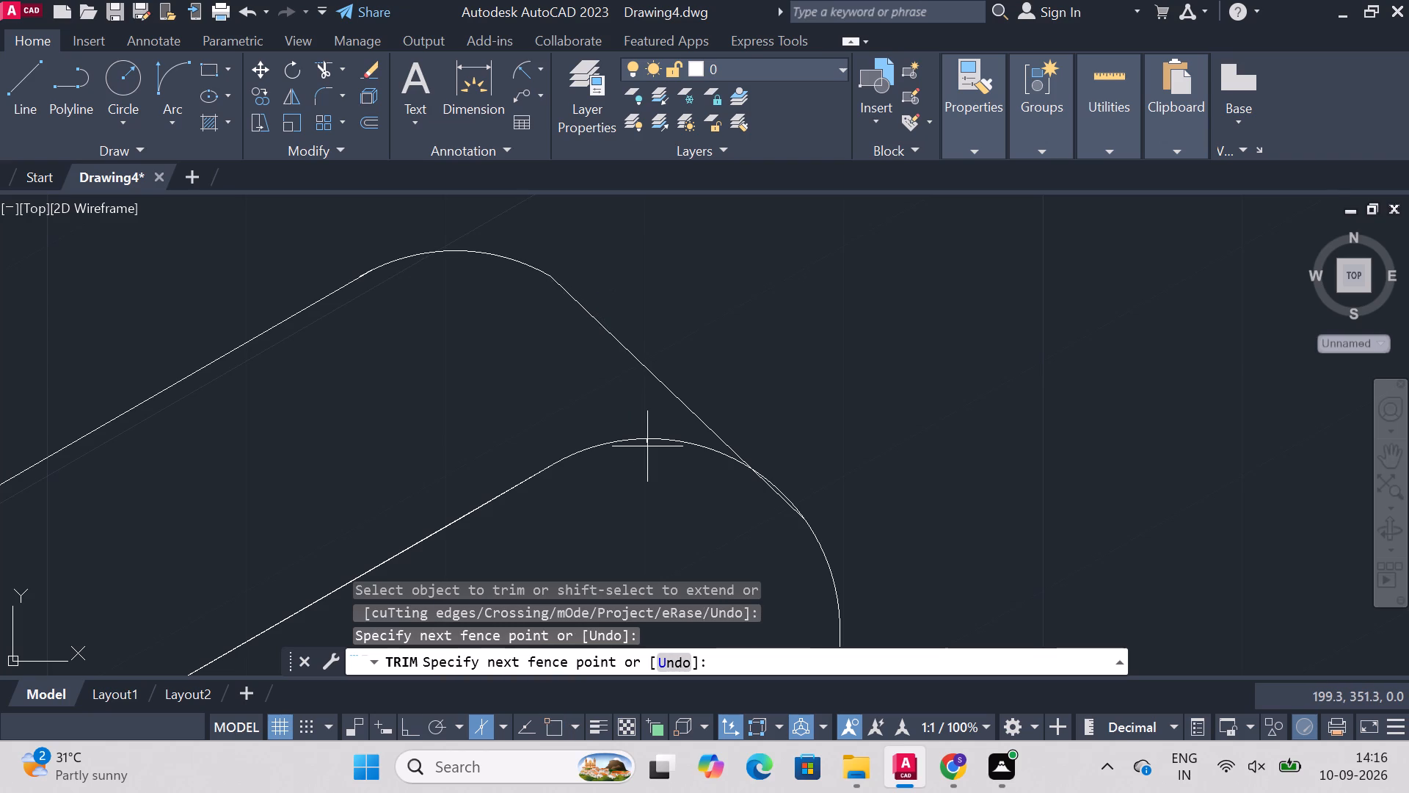
click(647, 441)
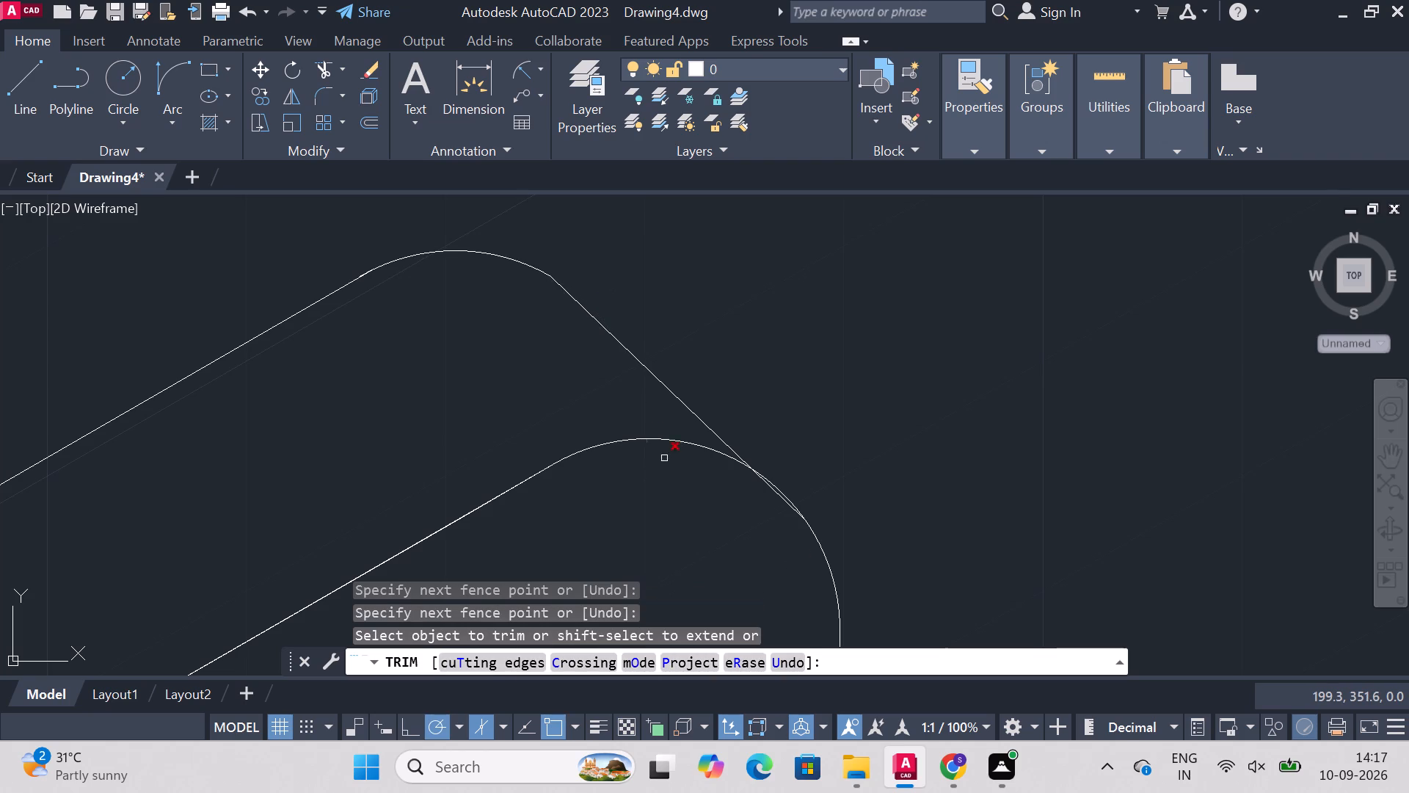
key(Escape)
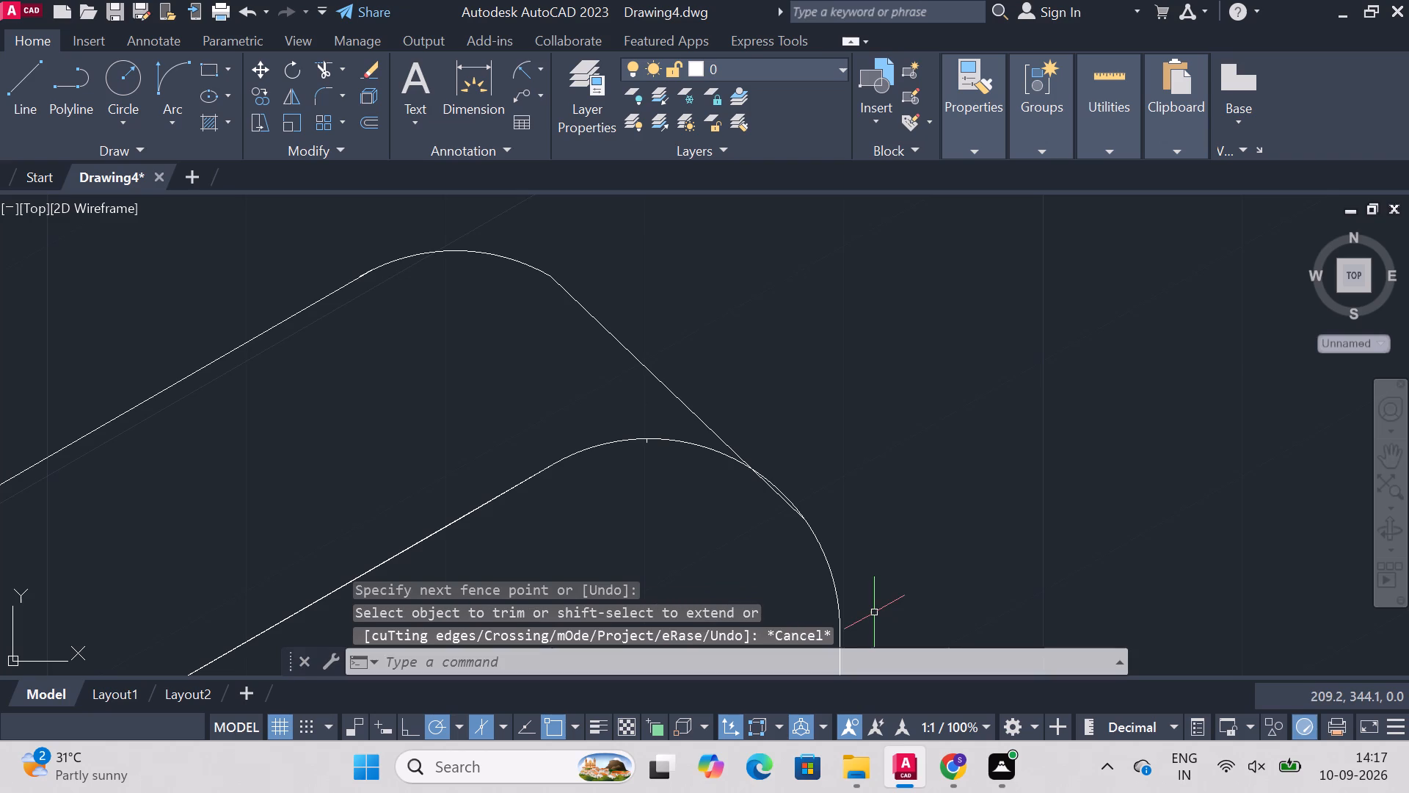
text(trim)
key(Return)
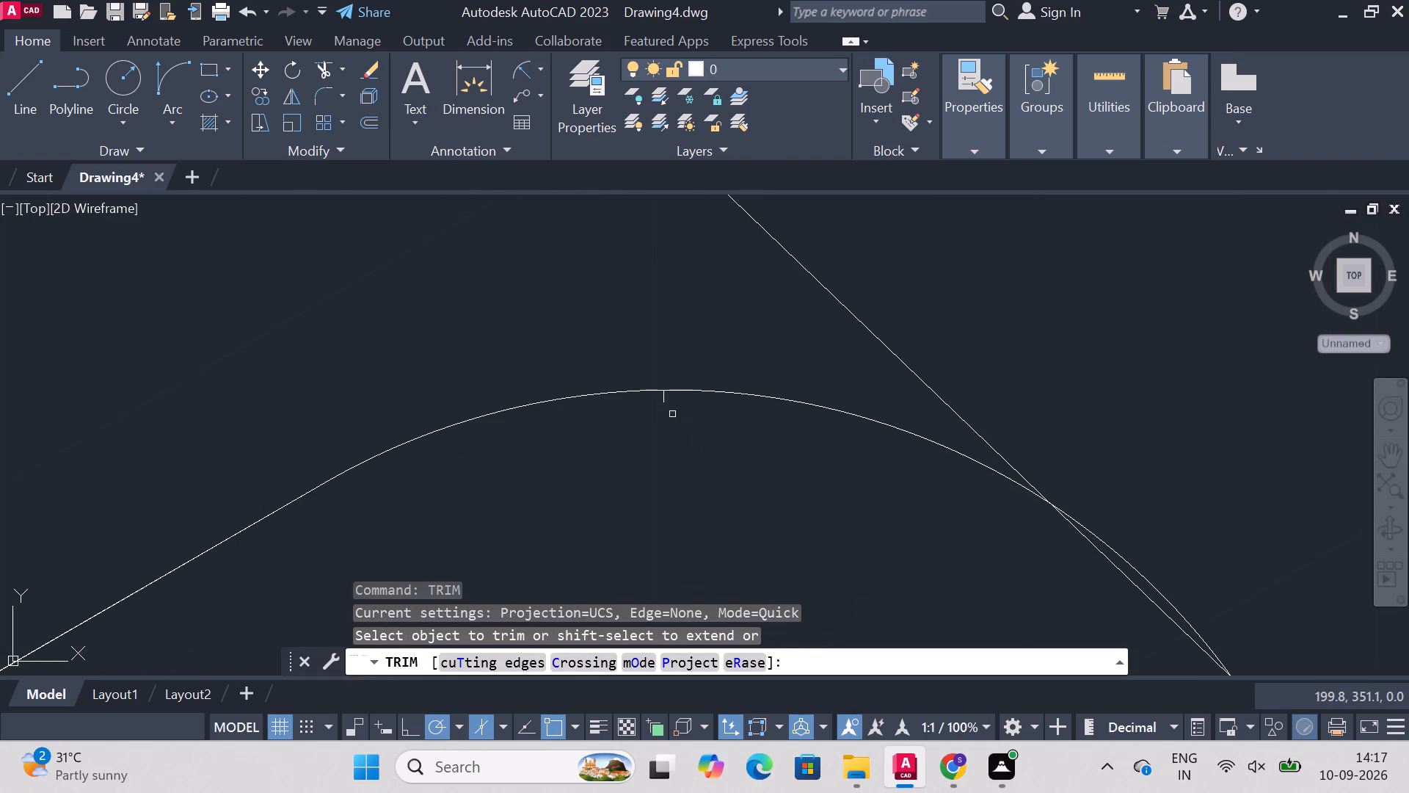
click(662, 404)
key(Escape)
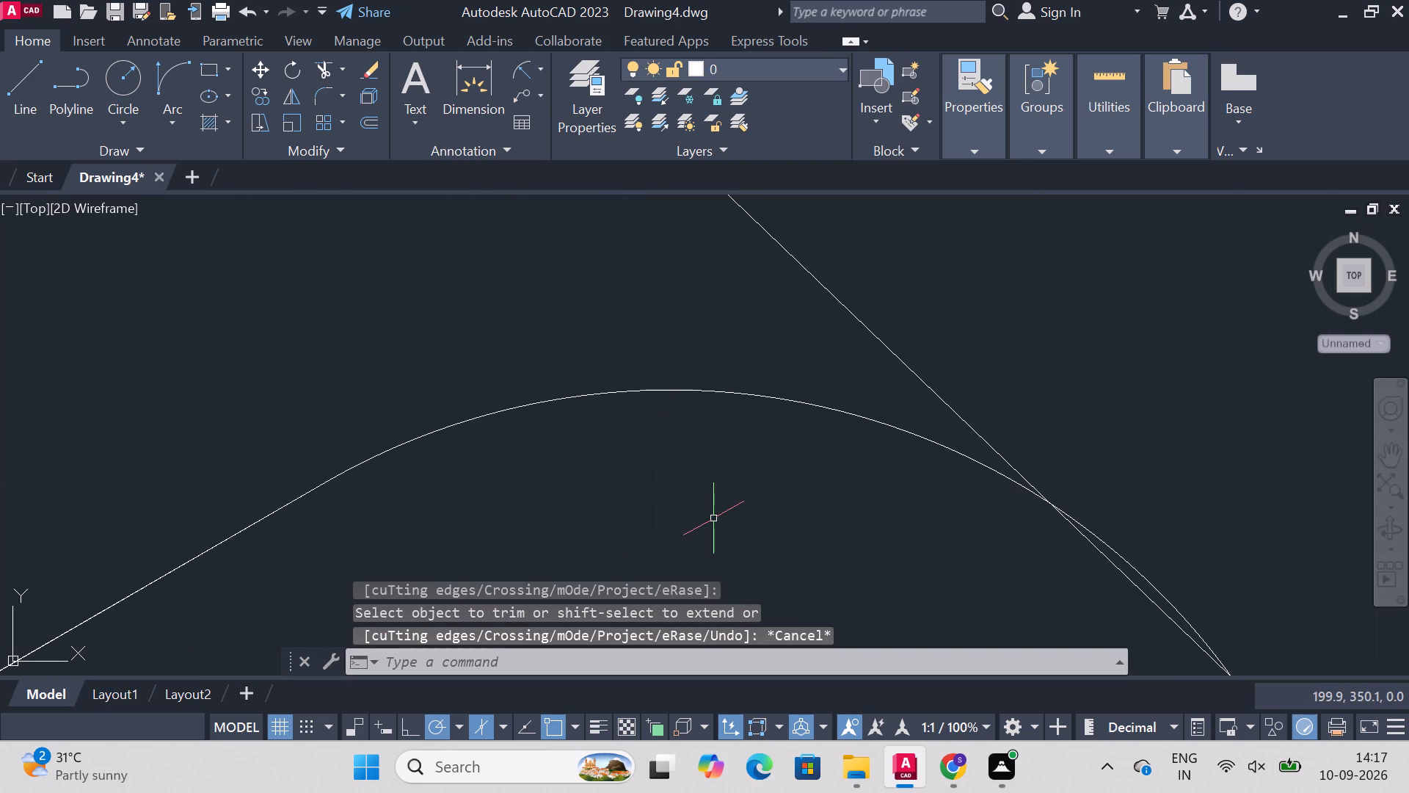
Trim the end of the connecting line that runs inside the front corner arc.
text(trim)
key(Return)
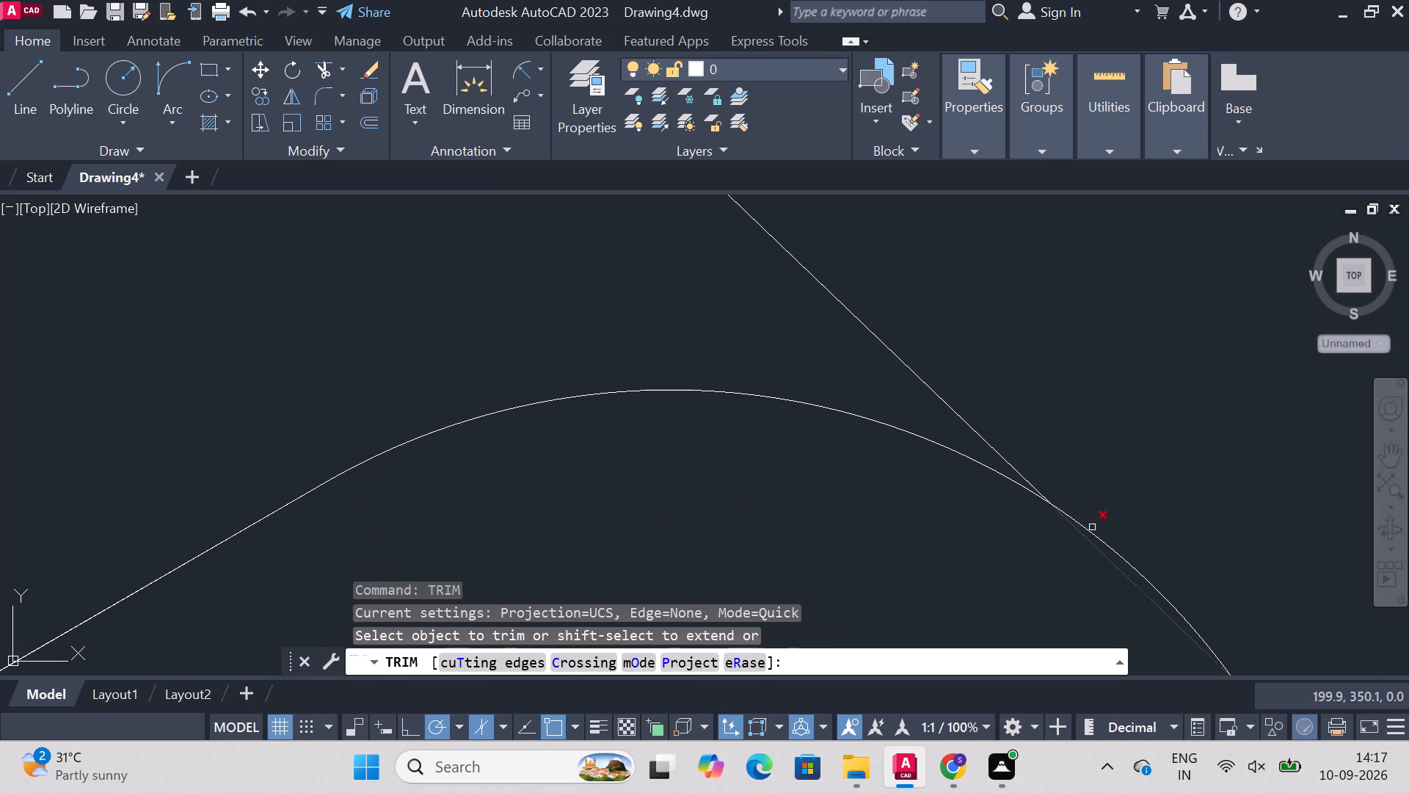
click(1135, 588)
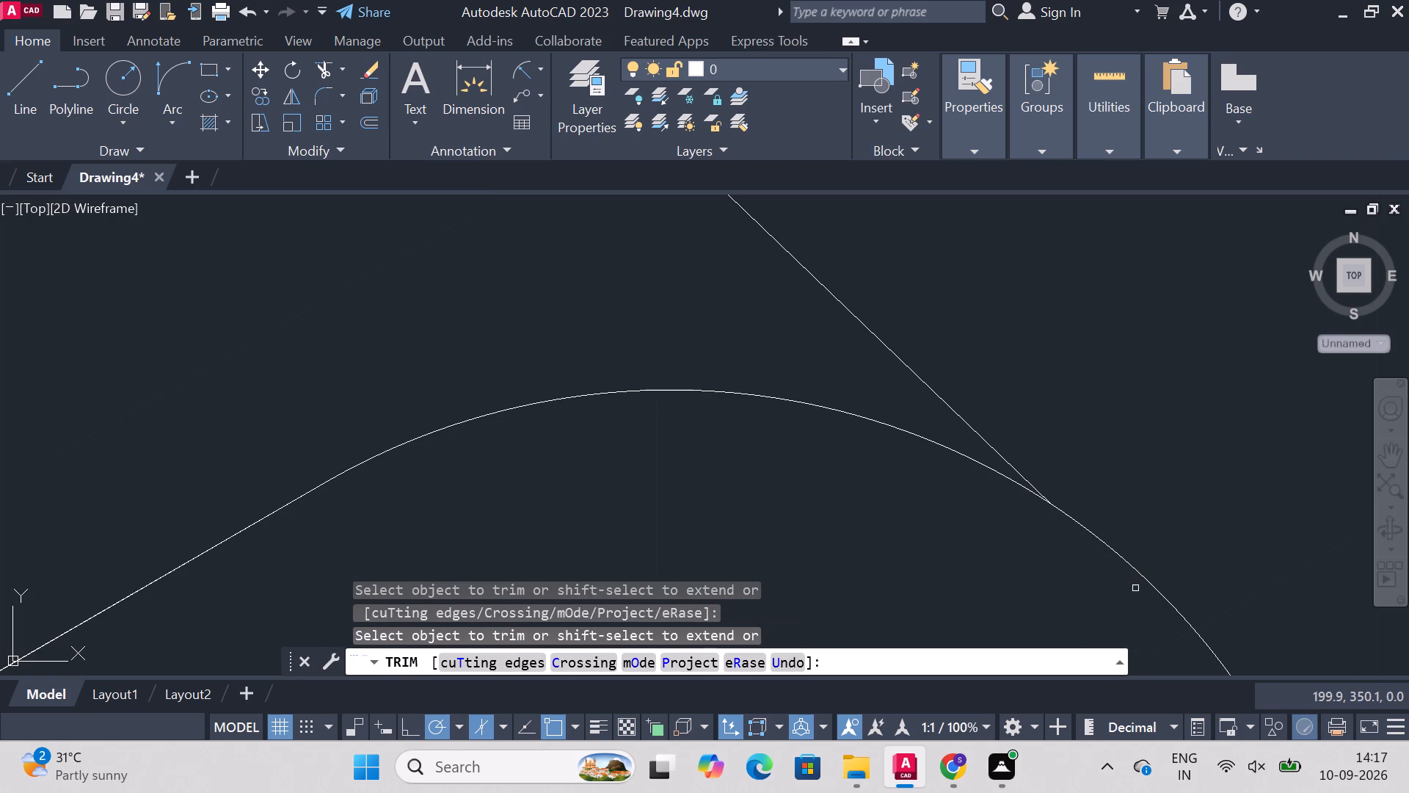
key(Escape)
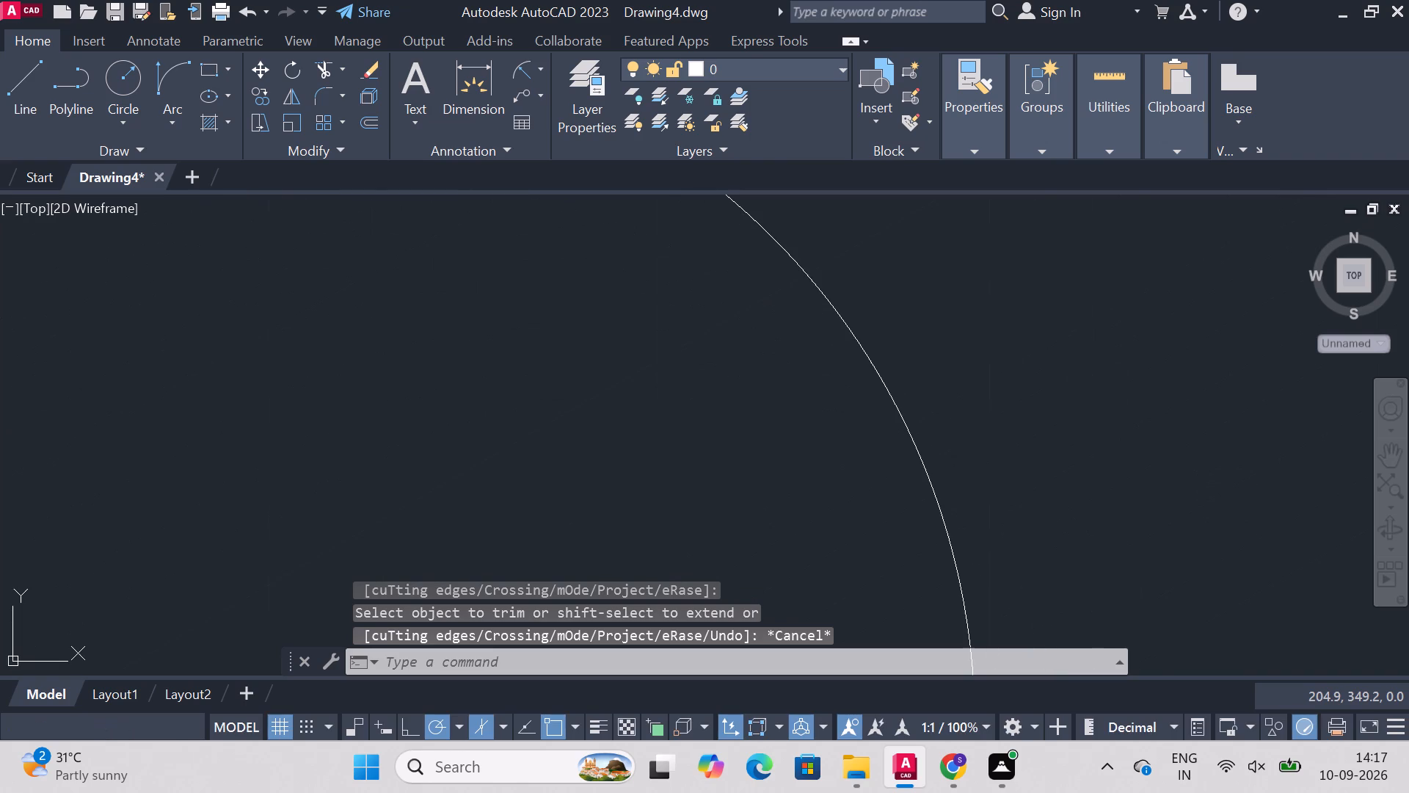
key(Escape)
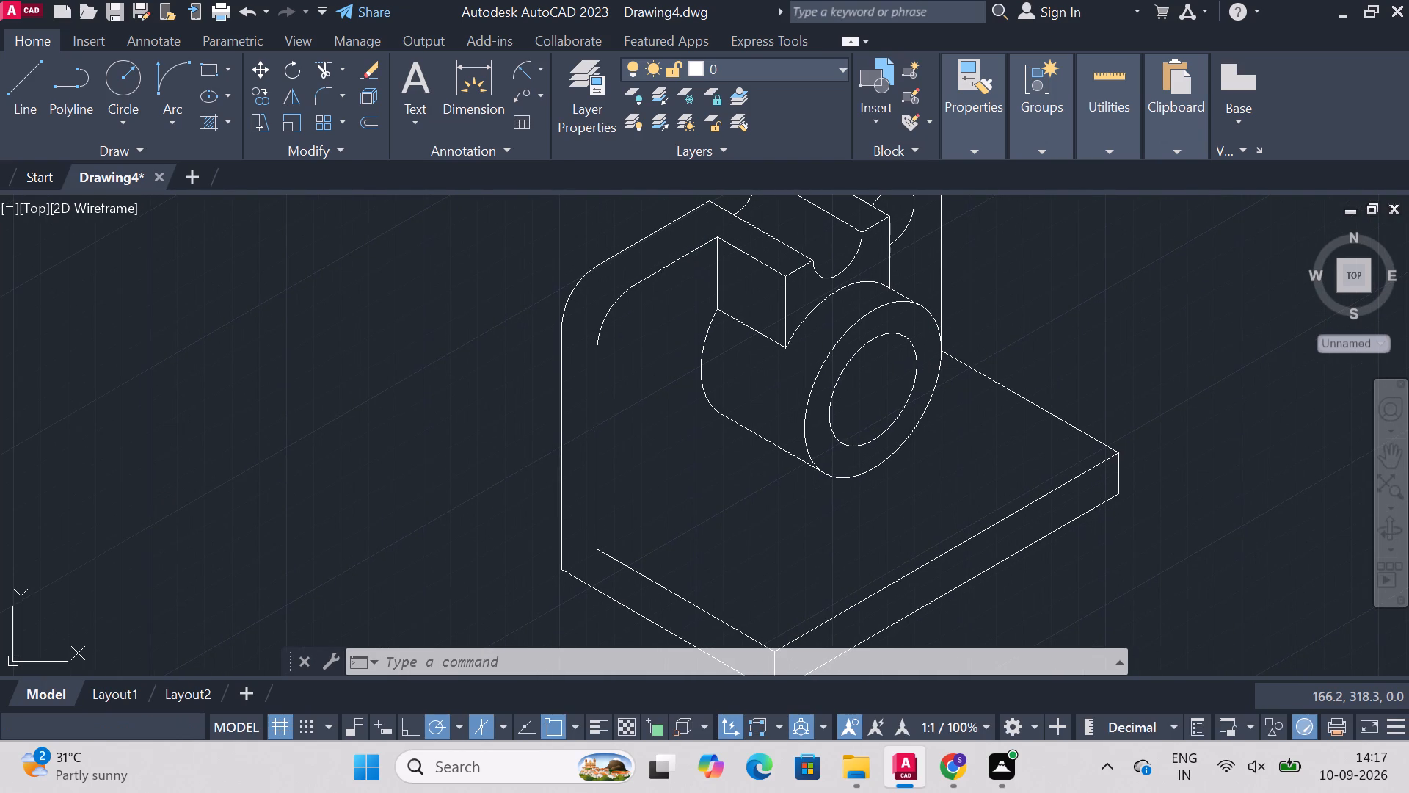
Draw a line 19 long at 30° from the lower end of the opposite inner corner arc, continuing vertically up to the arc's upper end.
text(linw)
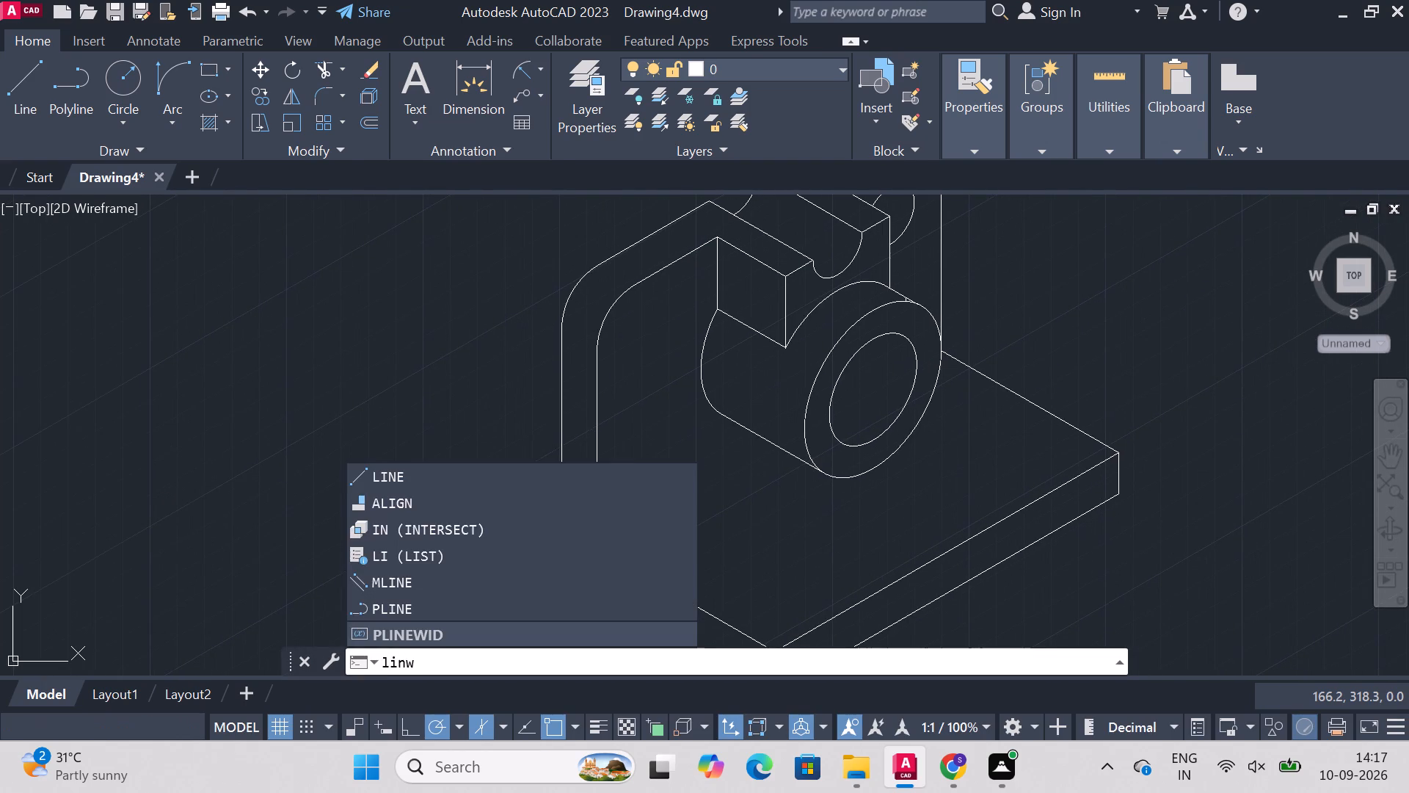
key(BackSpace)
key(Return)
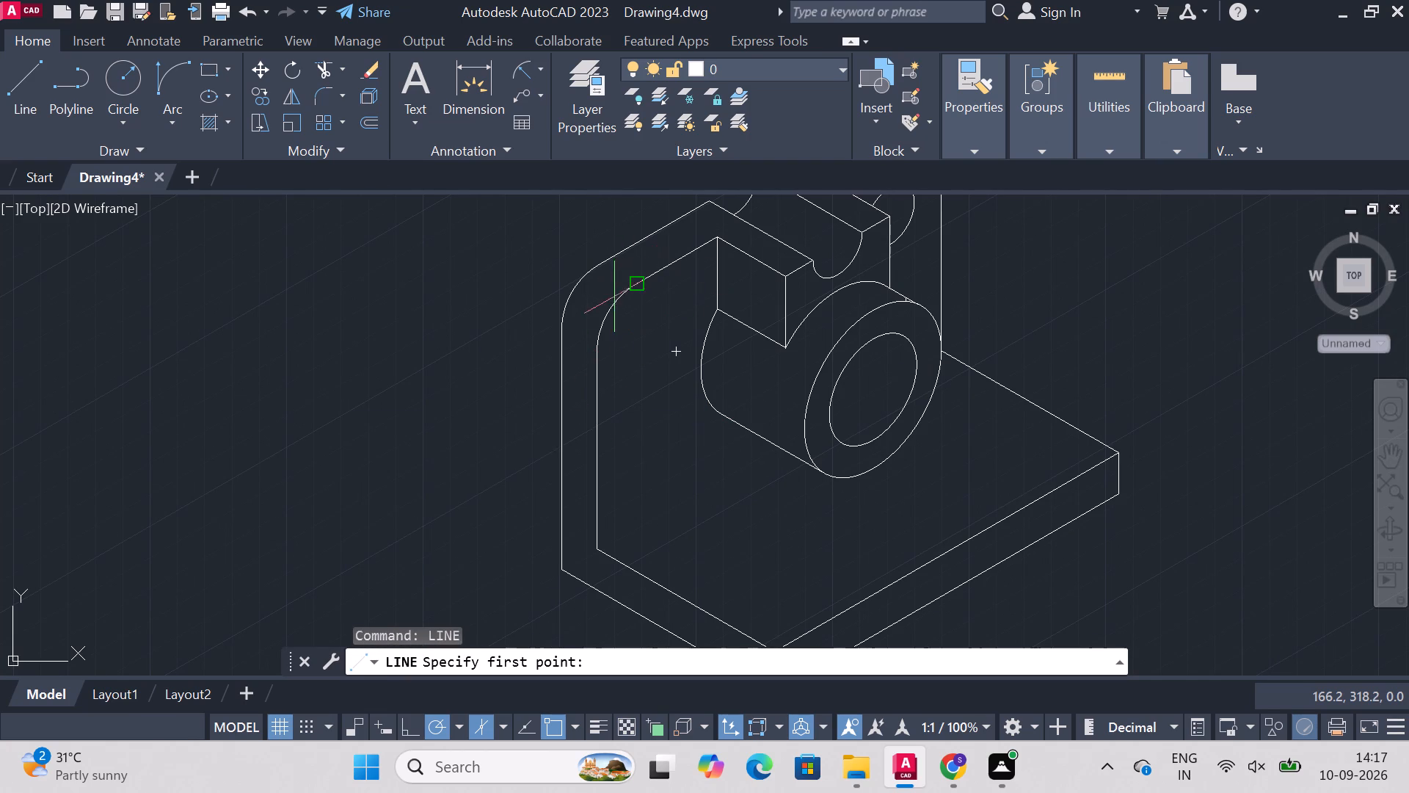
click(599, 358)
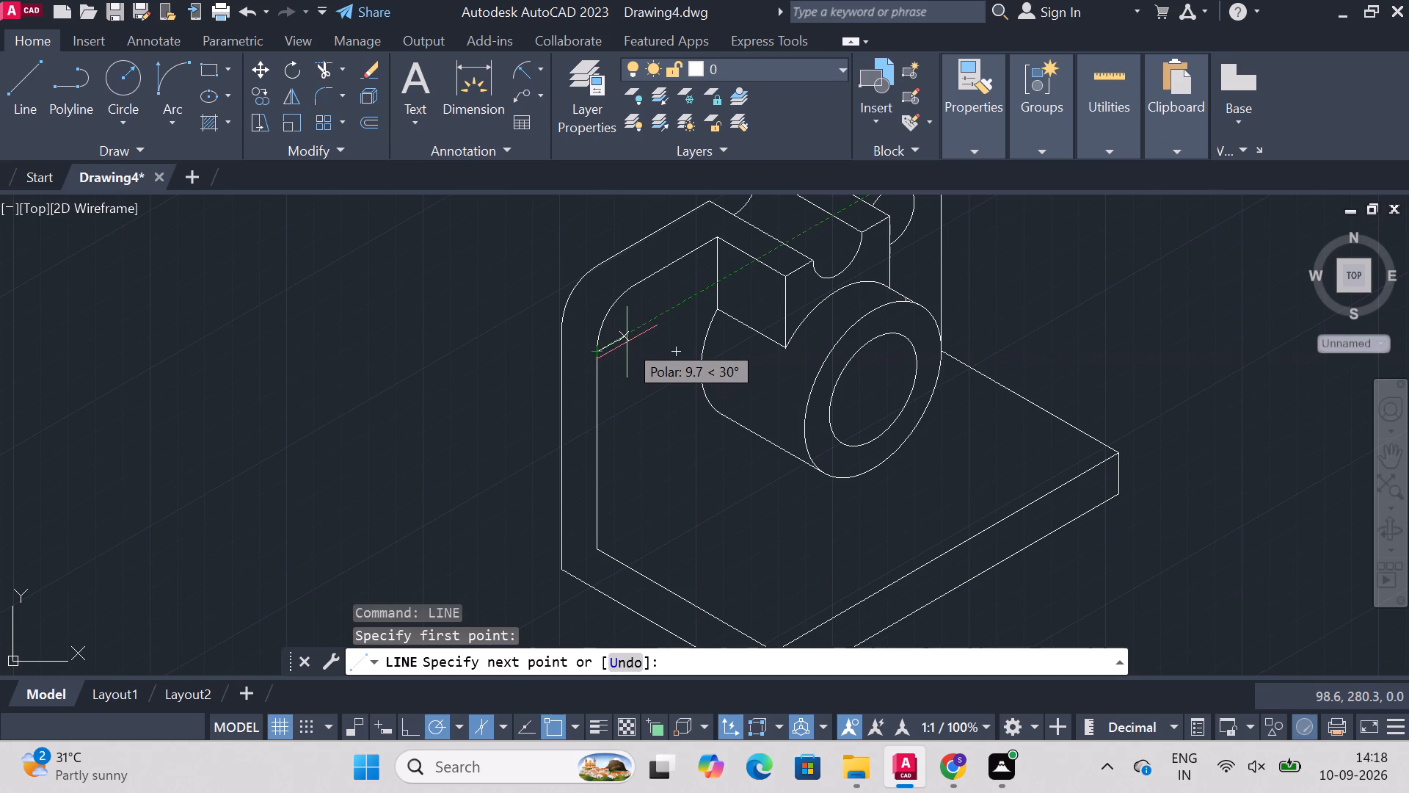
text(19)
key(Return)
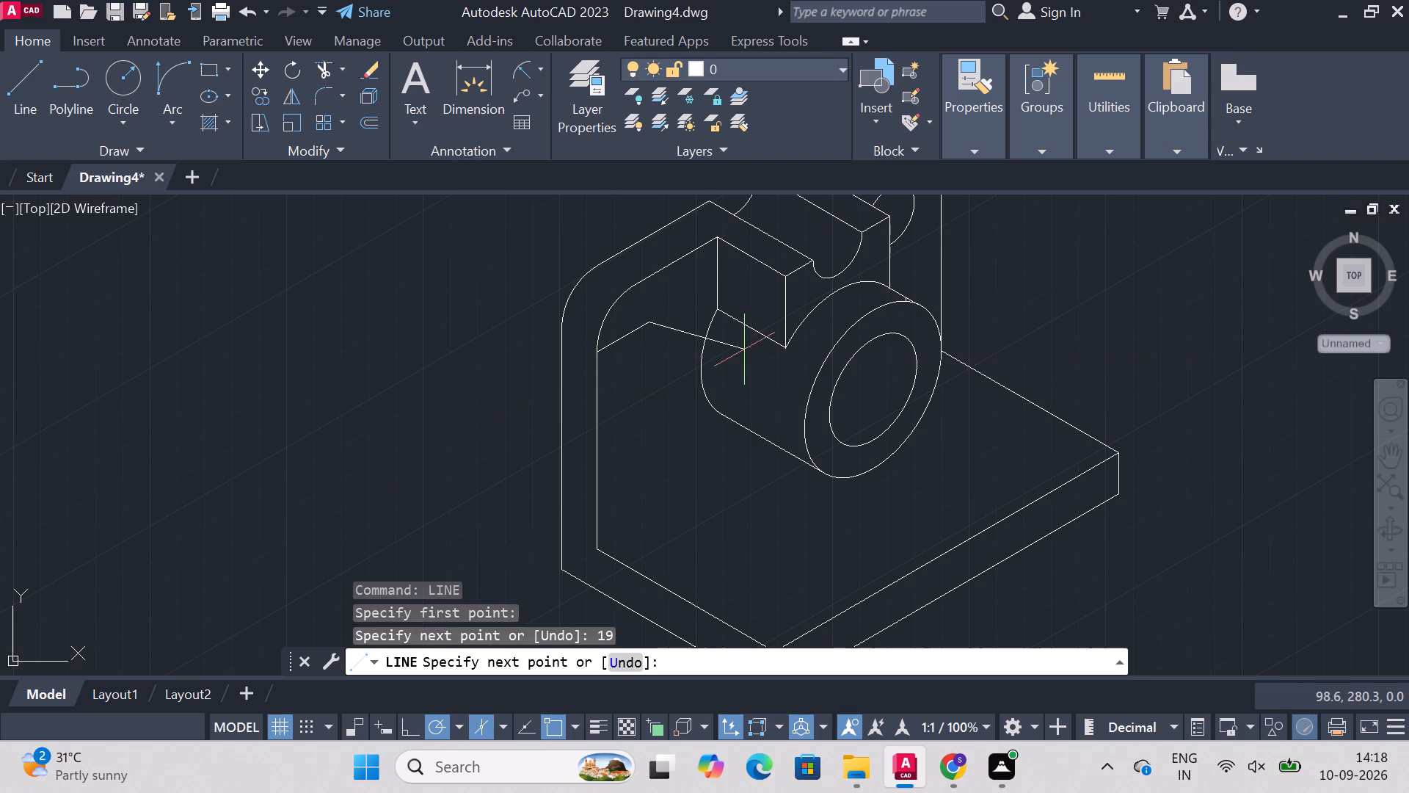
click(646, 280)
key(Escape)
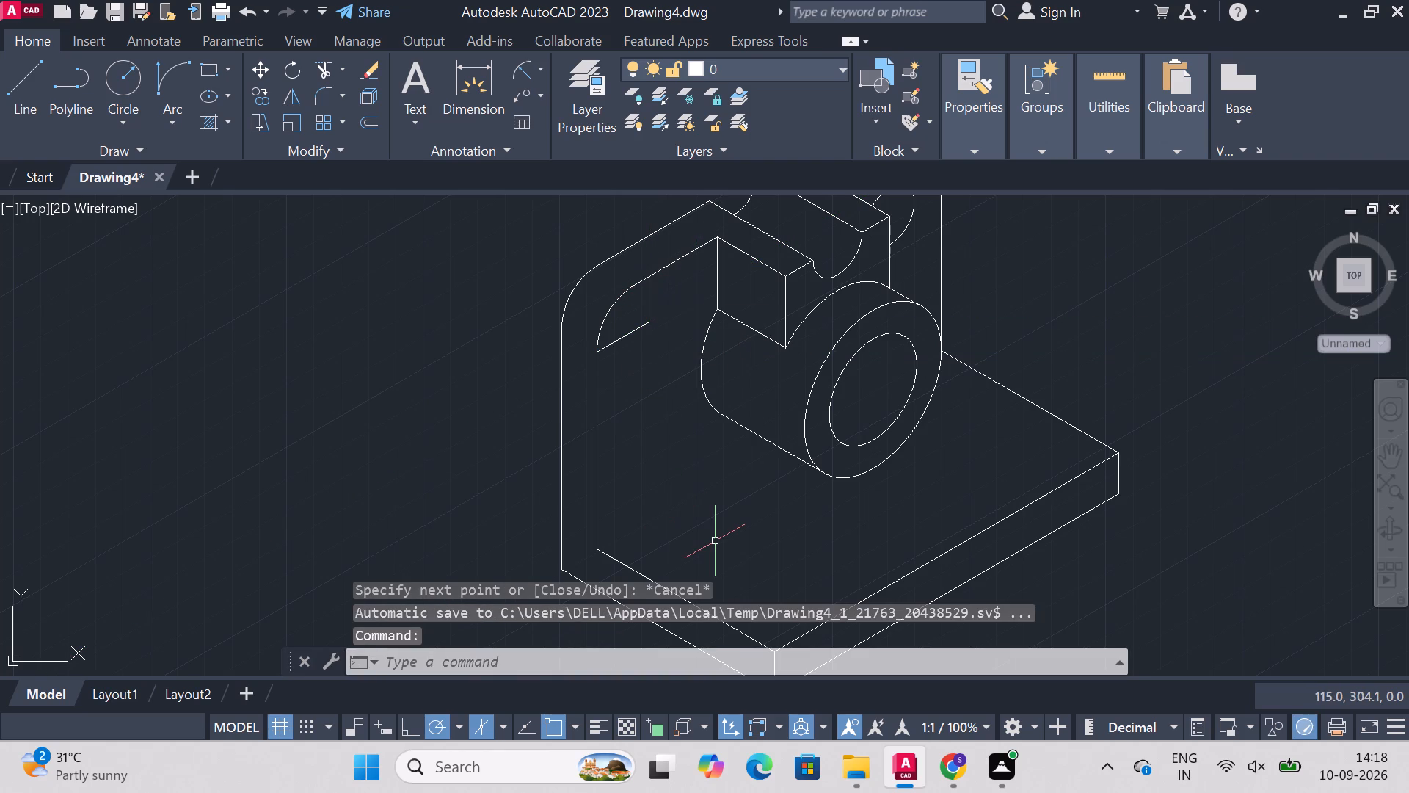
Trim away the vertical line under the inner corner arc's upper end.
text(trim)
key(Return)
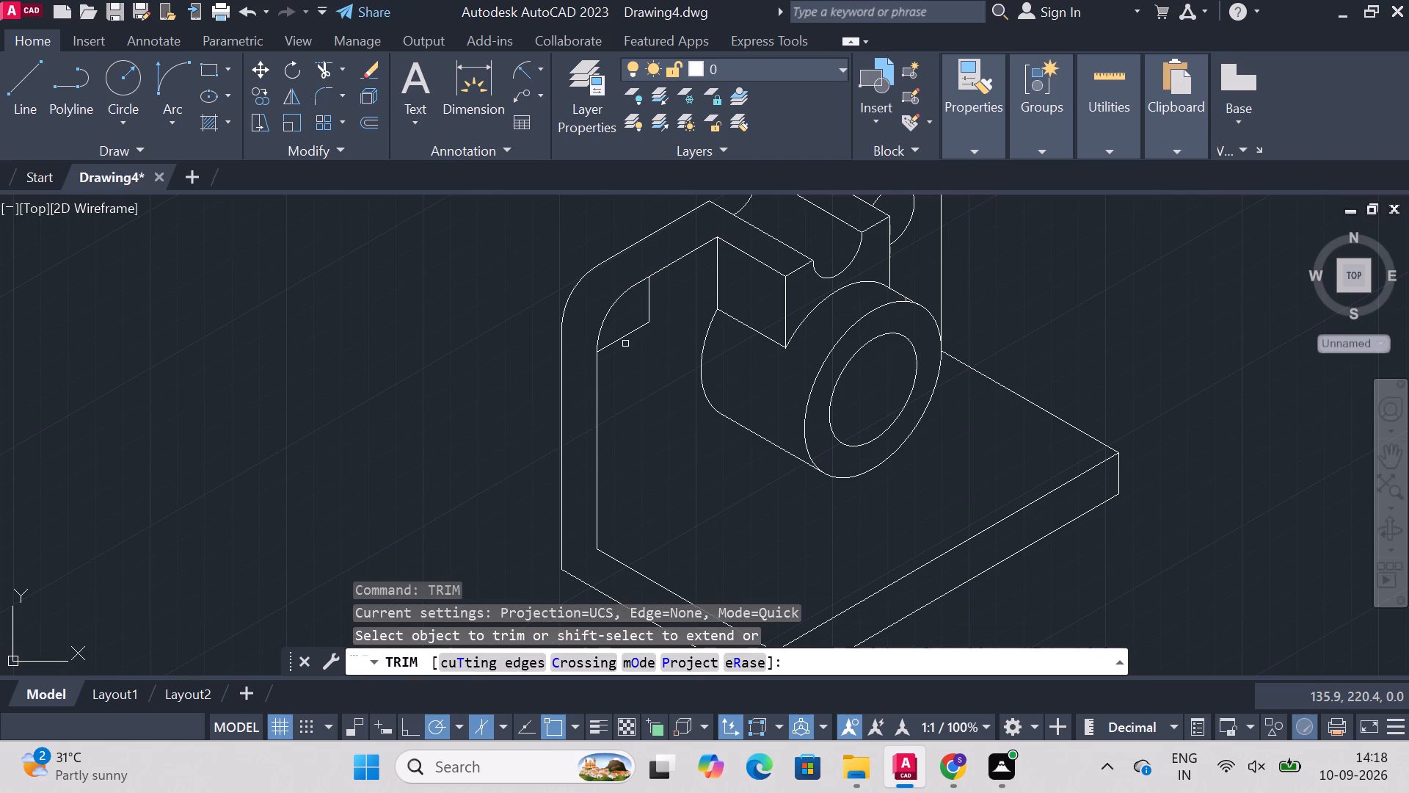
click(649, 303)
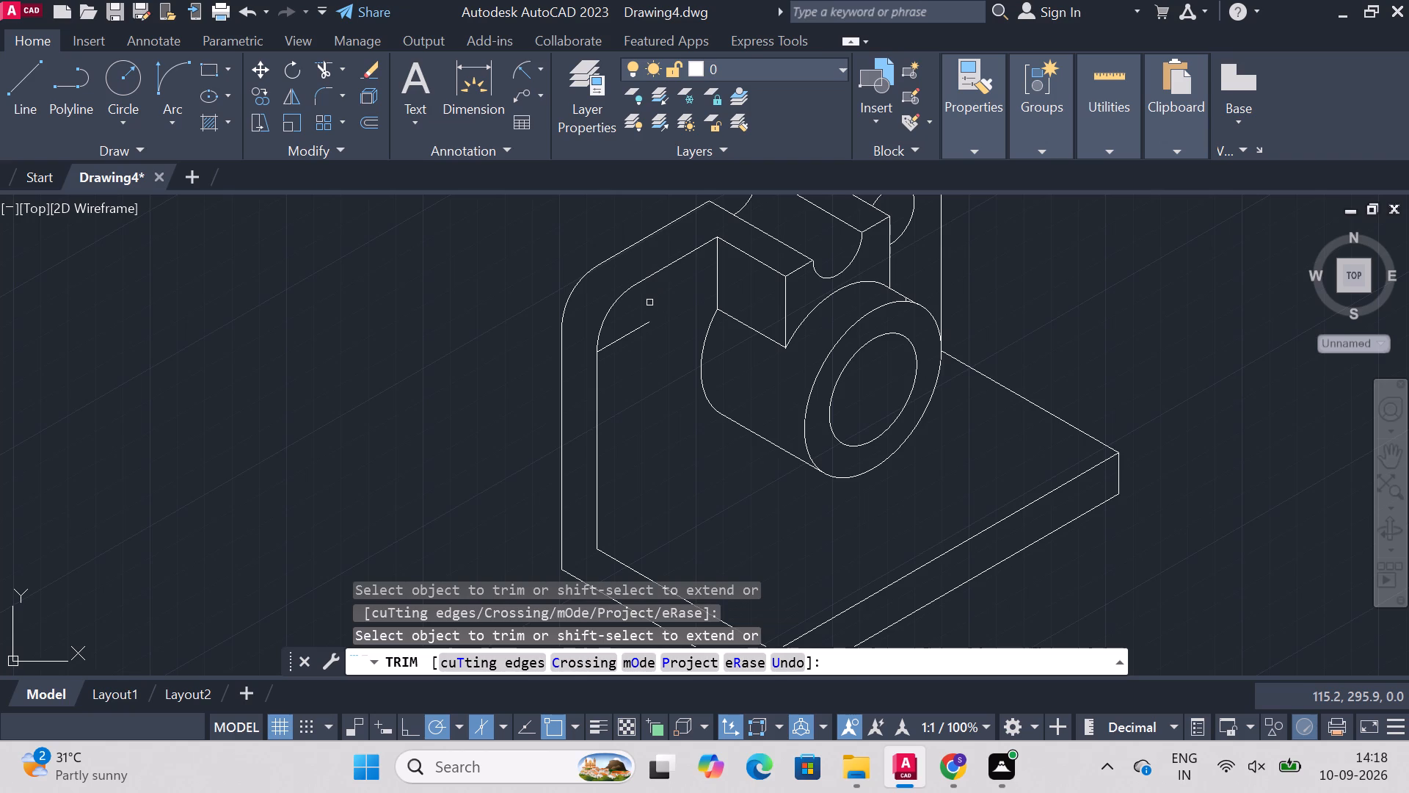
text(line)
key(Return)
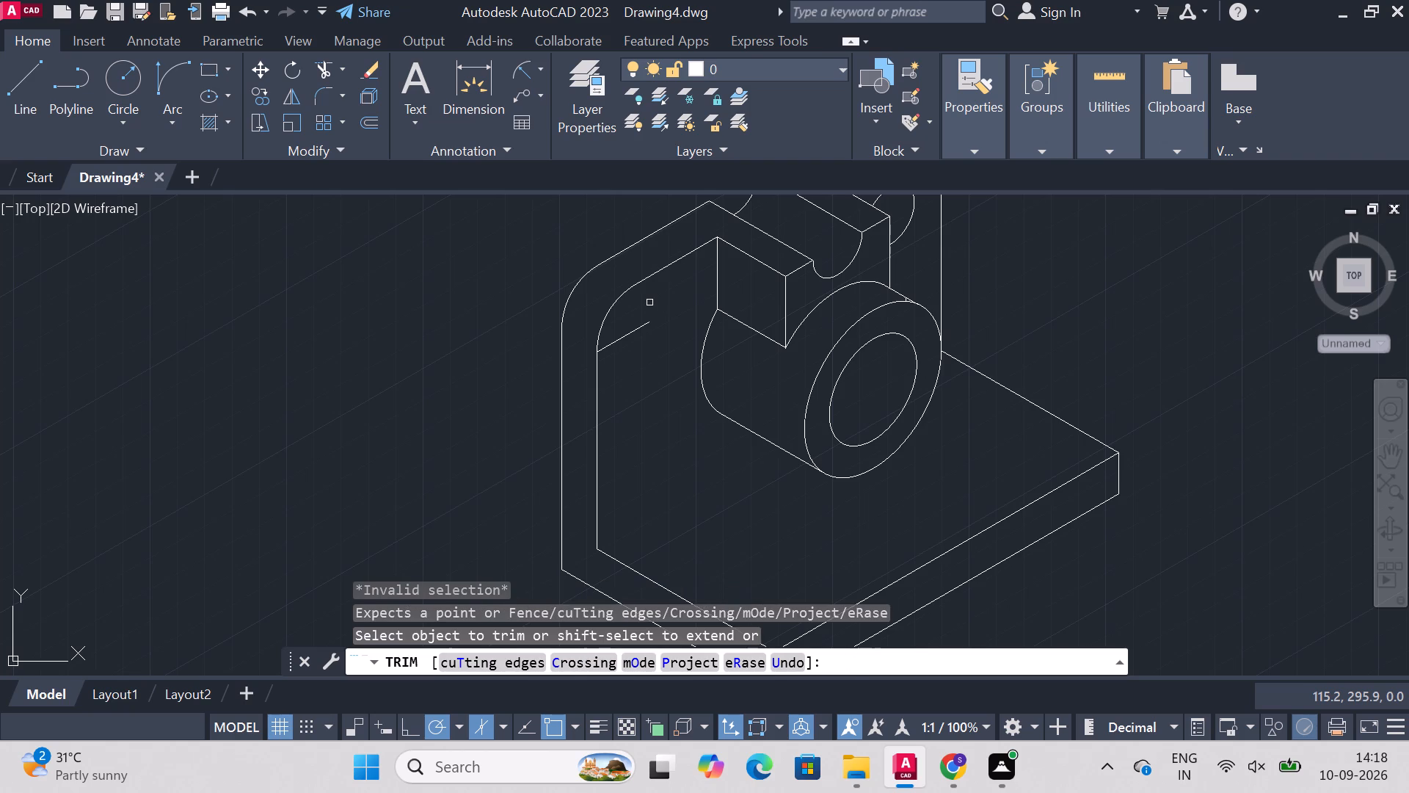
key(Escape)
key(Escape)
Draw a vertical line from the 19-long line's free end to the inner arc's upper end, continuing across the plate thickness to the outer edge.
text(line)
key(Return)
click(652, 324)
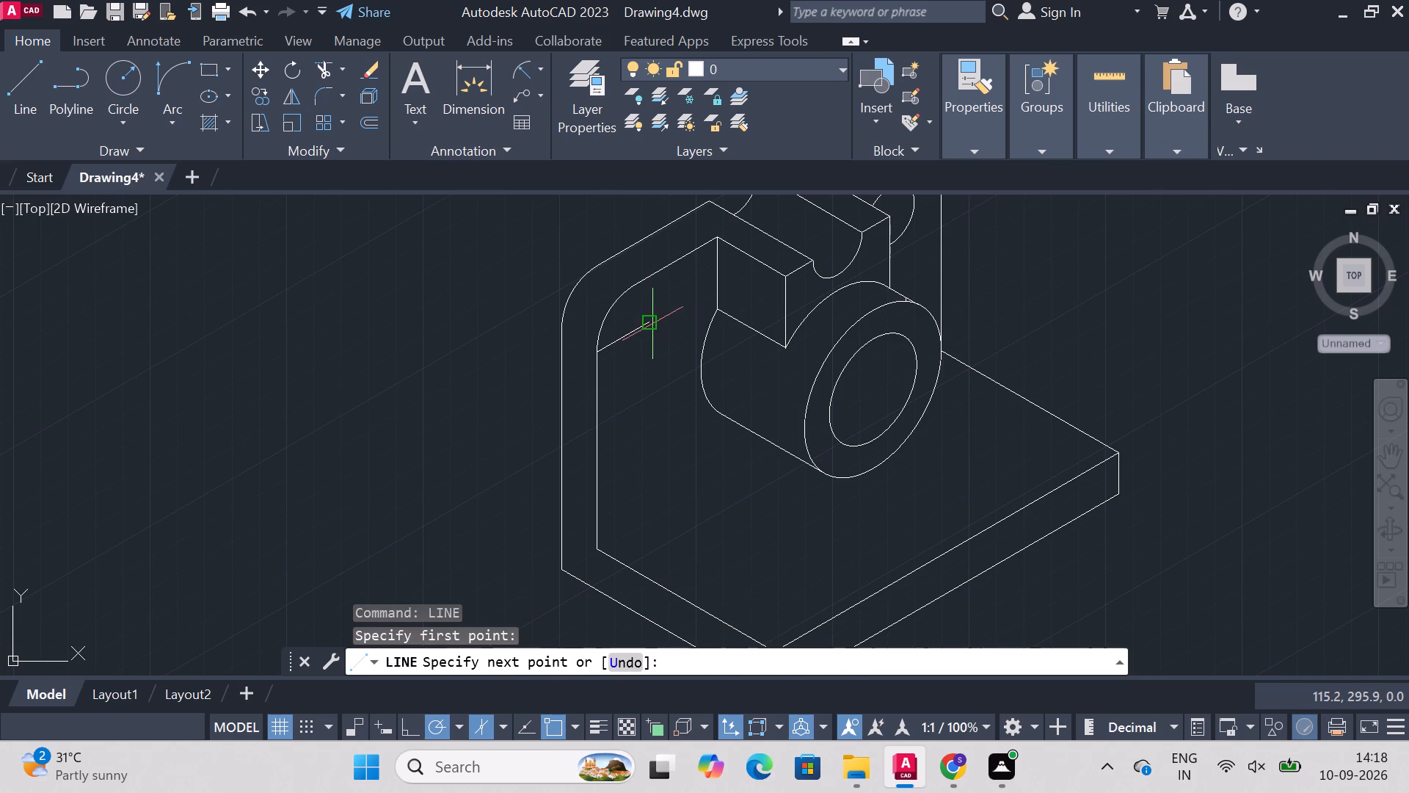
click(647, 279)
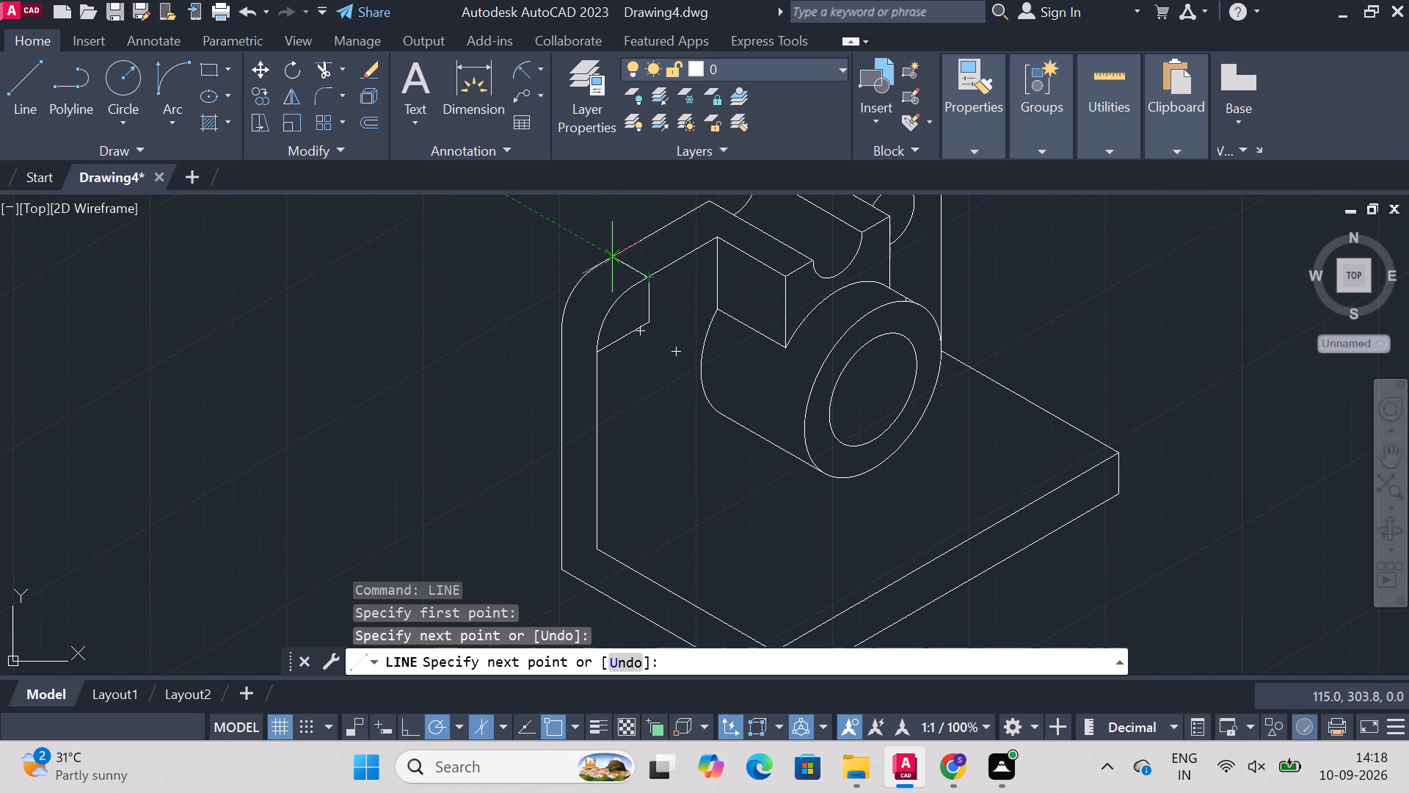
click(618, 259)
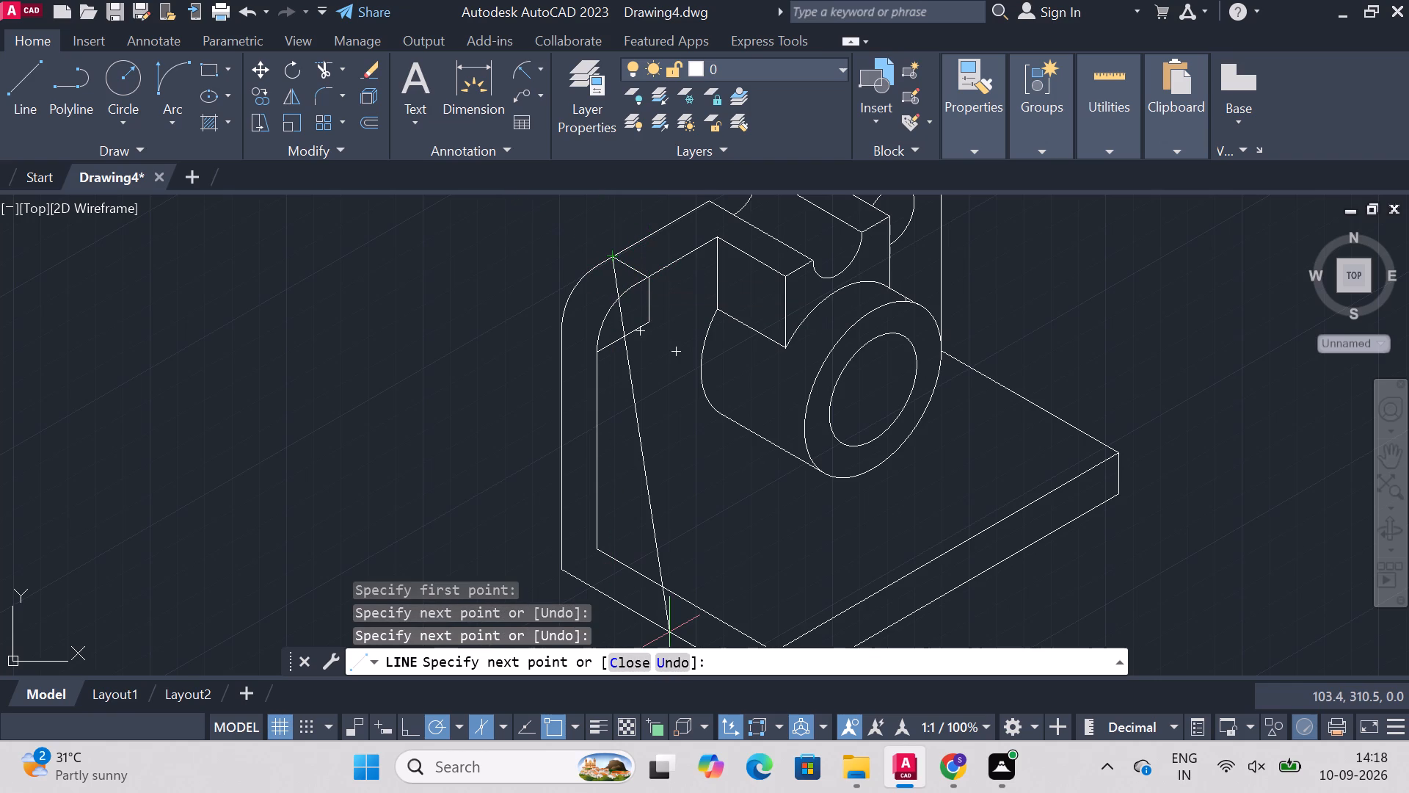
text(tri)
key(Escape)
key(Escape)
Trim away the 19-long slanted line and the vertical line inside the inner corner arc.
text(trim)
key(Return)
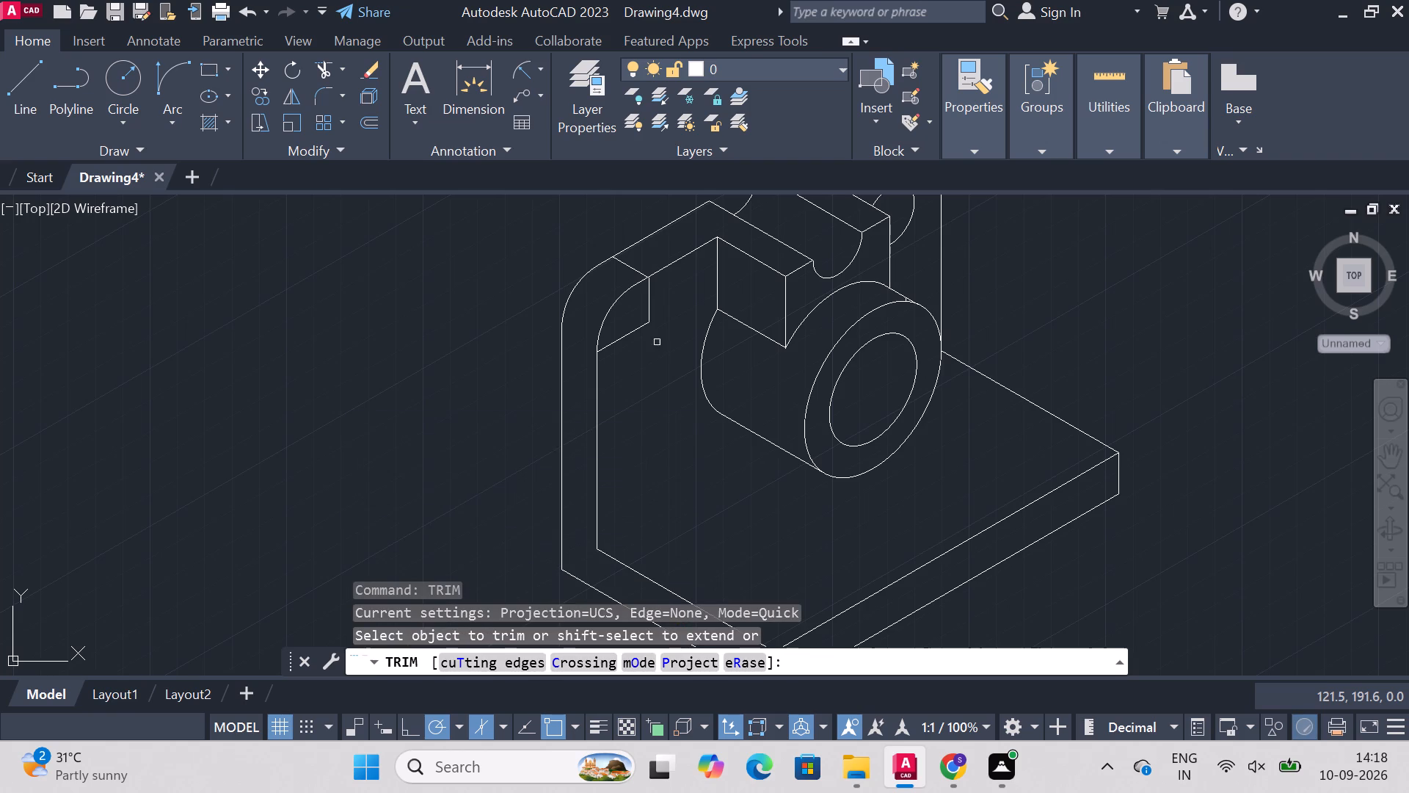
click(633, 334)
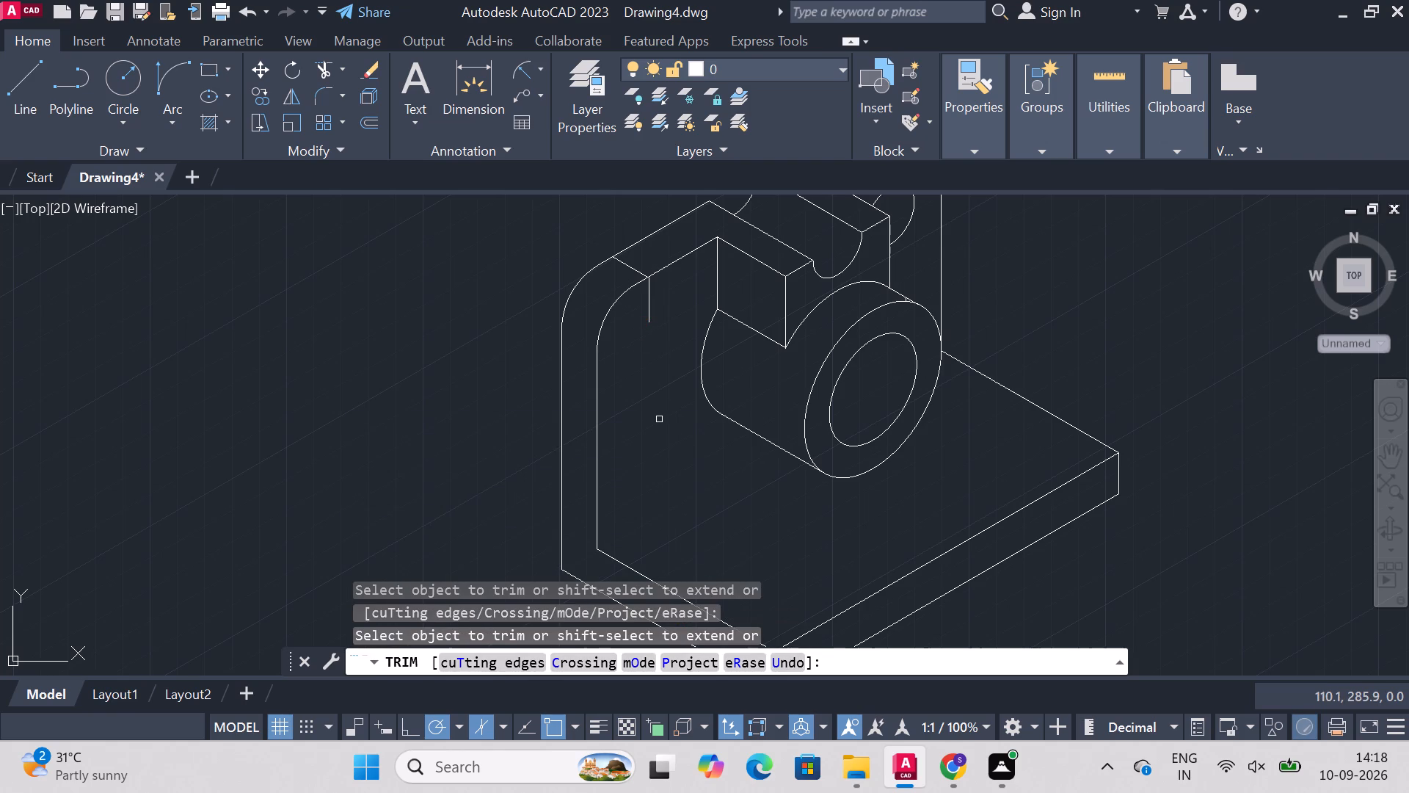
click(649, 300)
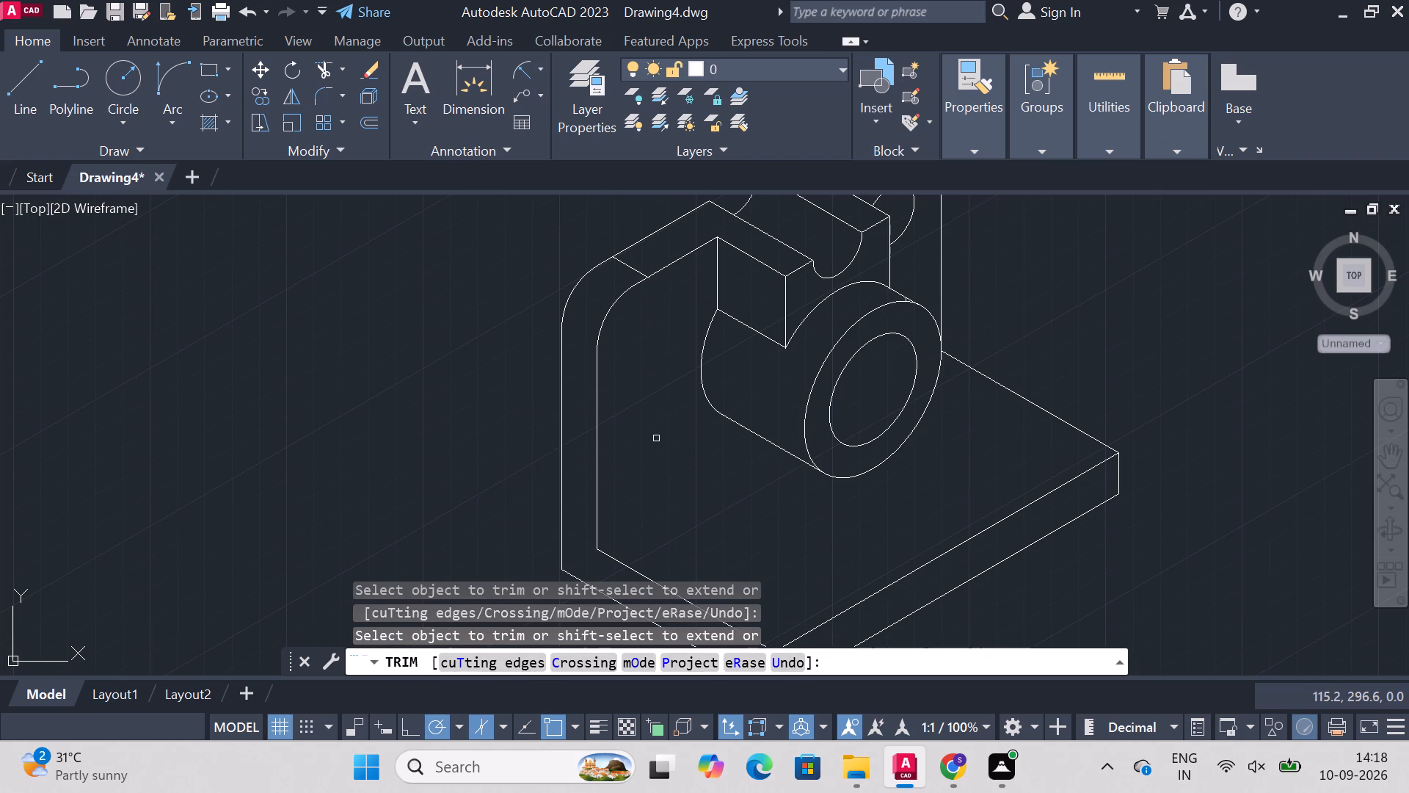
key(Escape)
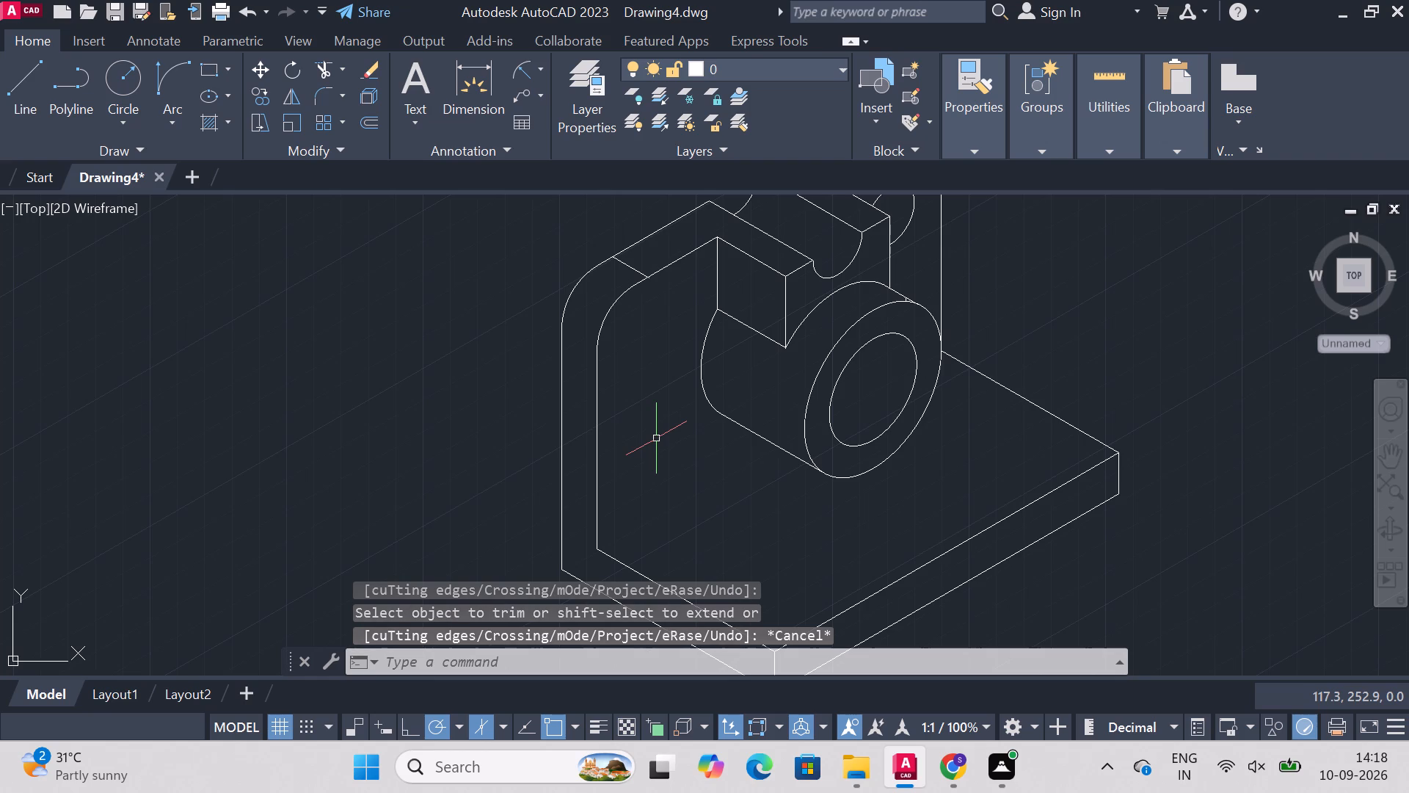
Draw a vertical line 25 long straight down from the inner corner arc's upper end.
text(line)
key(Return)
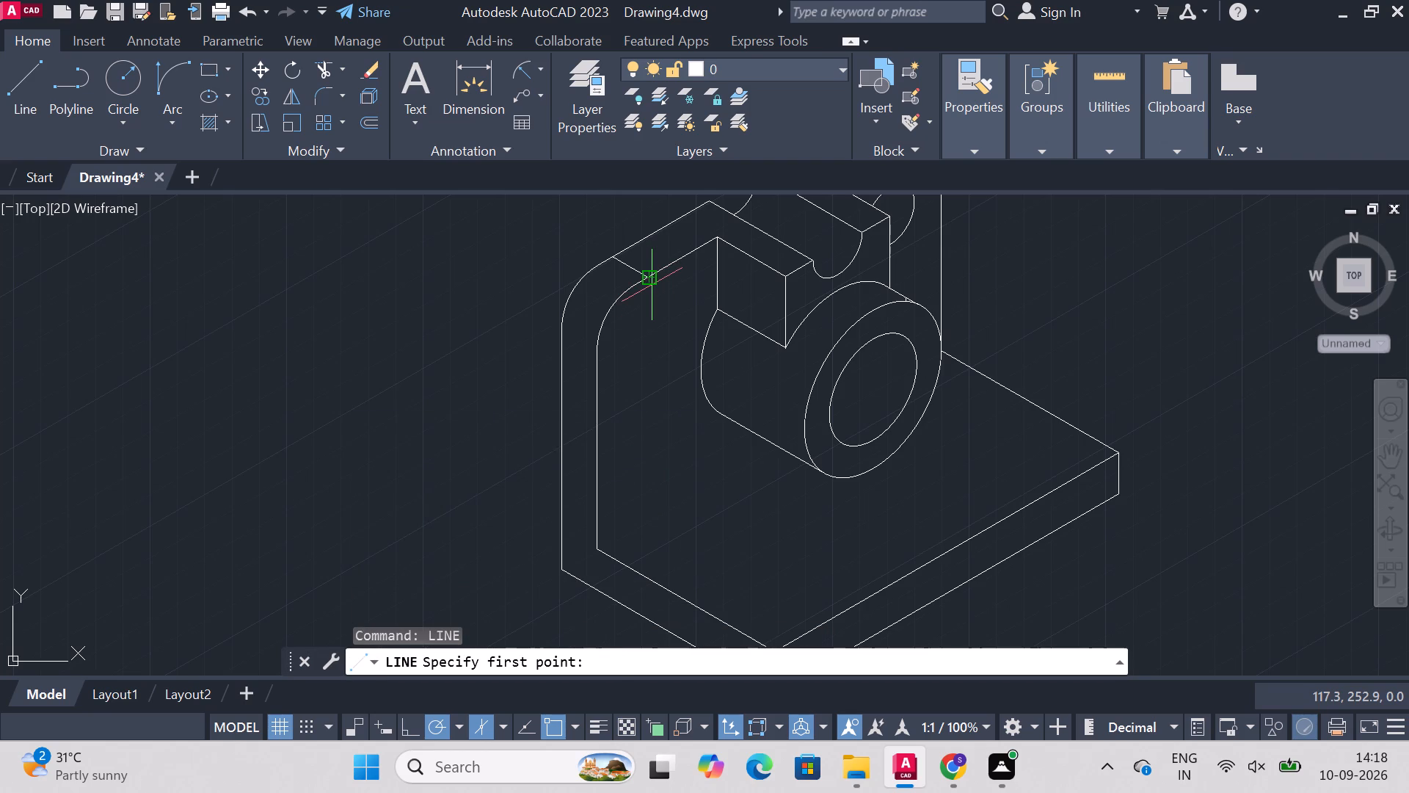
click(648, 282)
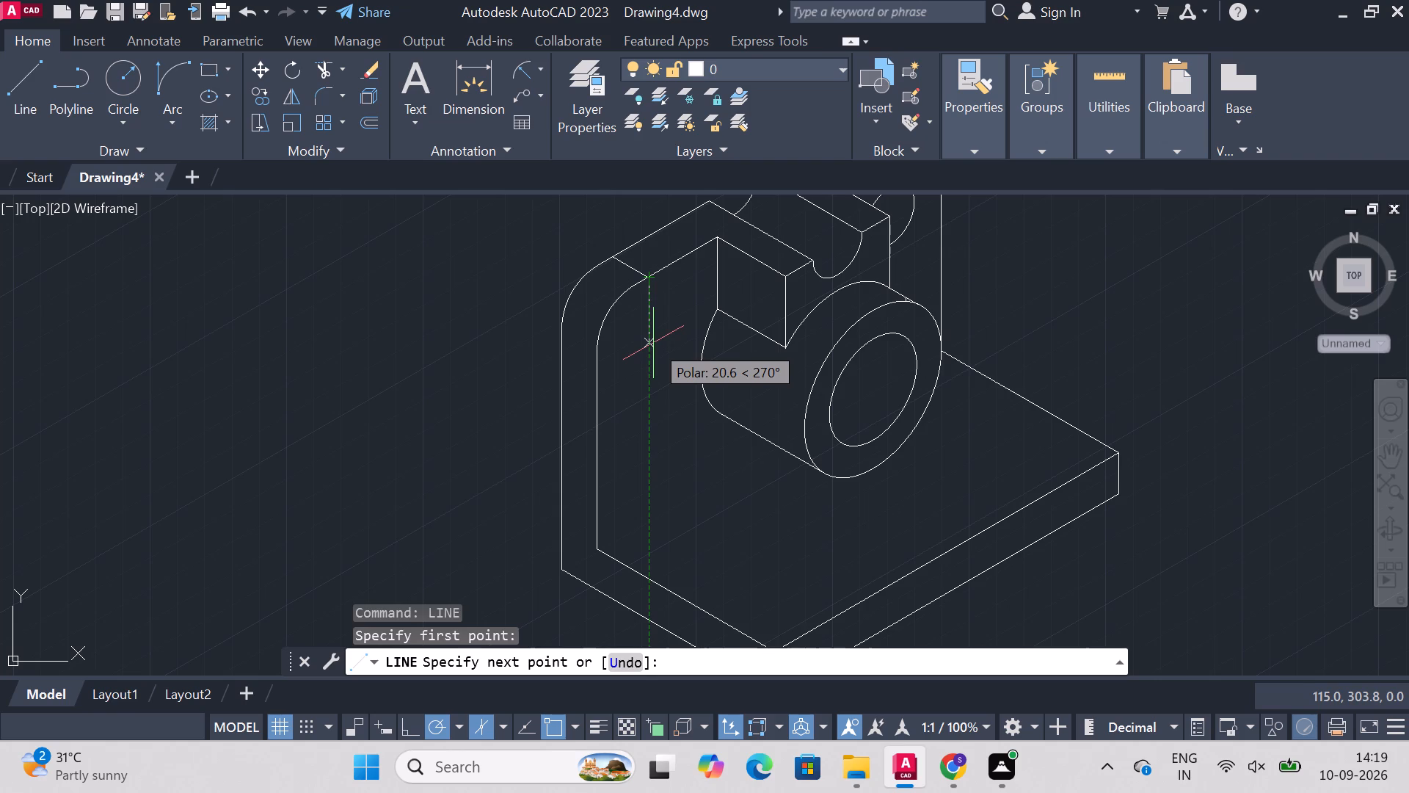
text(25)
key(Return)
key(Escape)
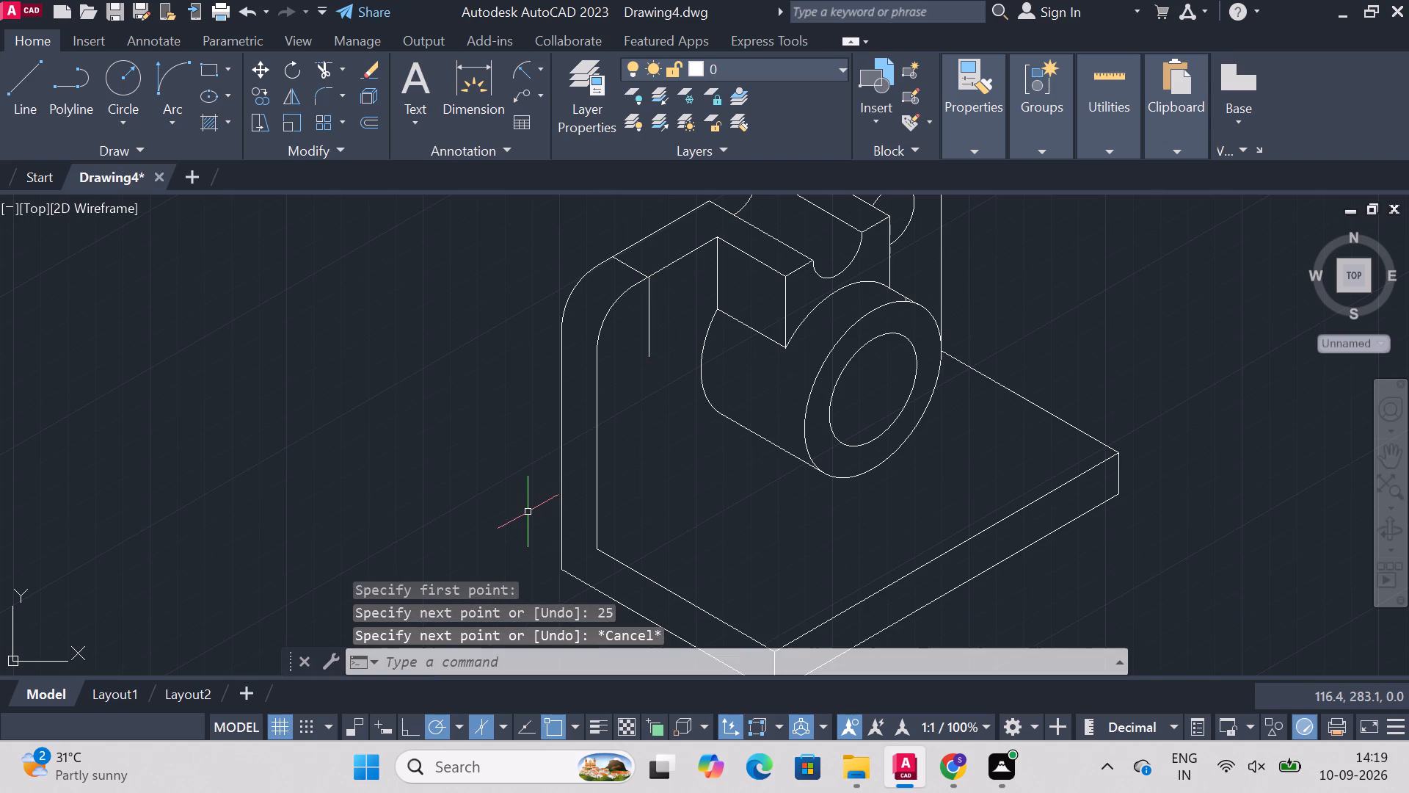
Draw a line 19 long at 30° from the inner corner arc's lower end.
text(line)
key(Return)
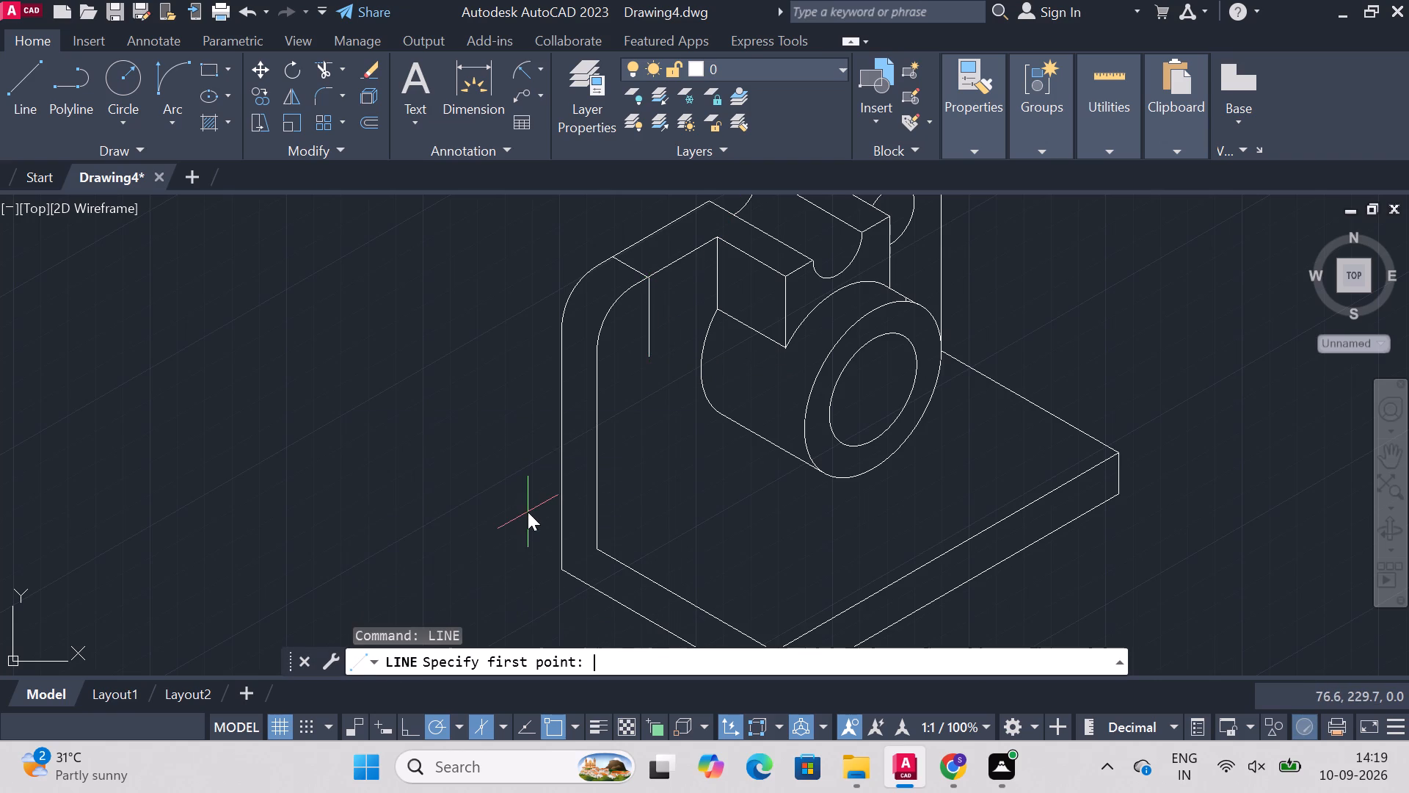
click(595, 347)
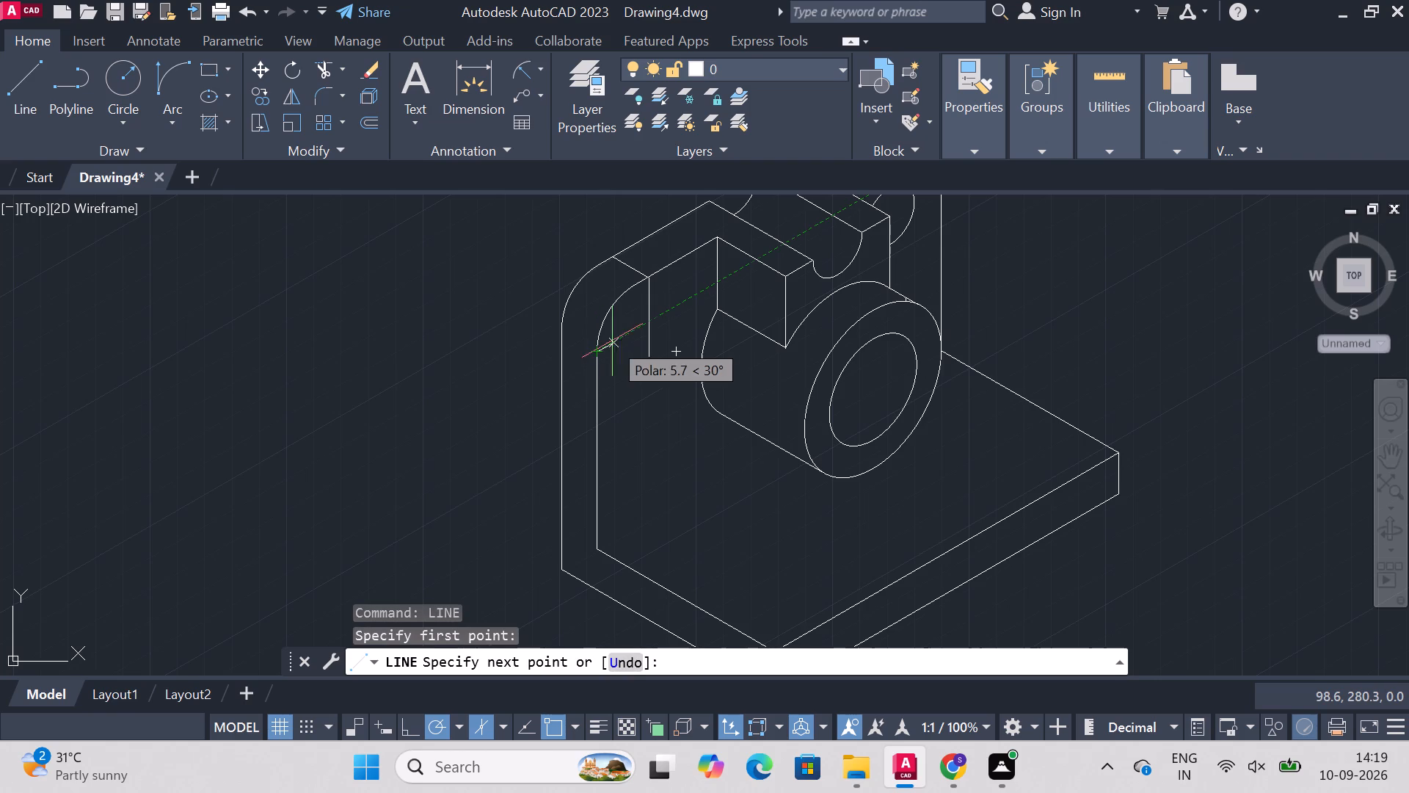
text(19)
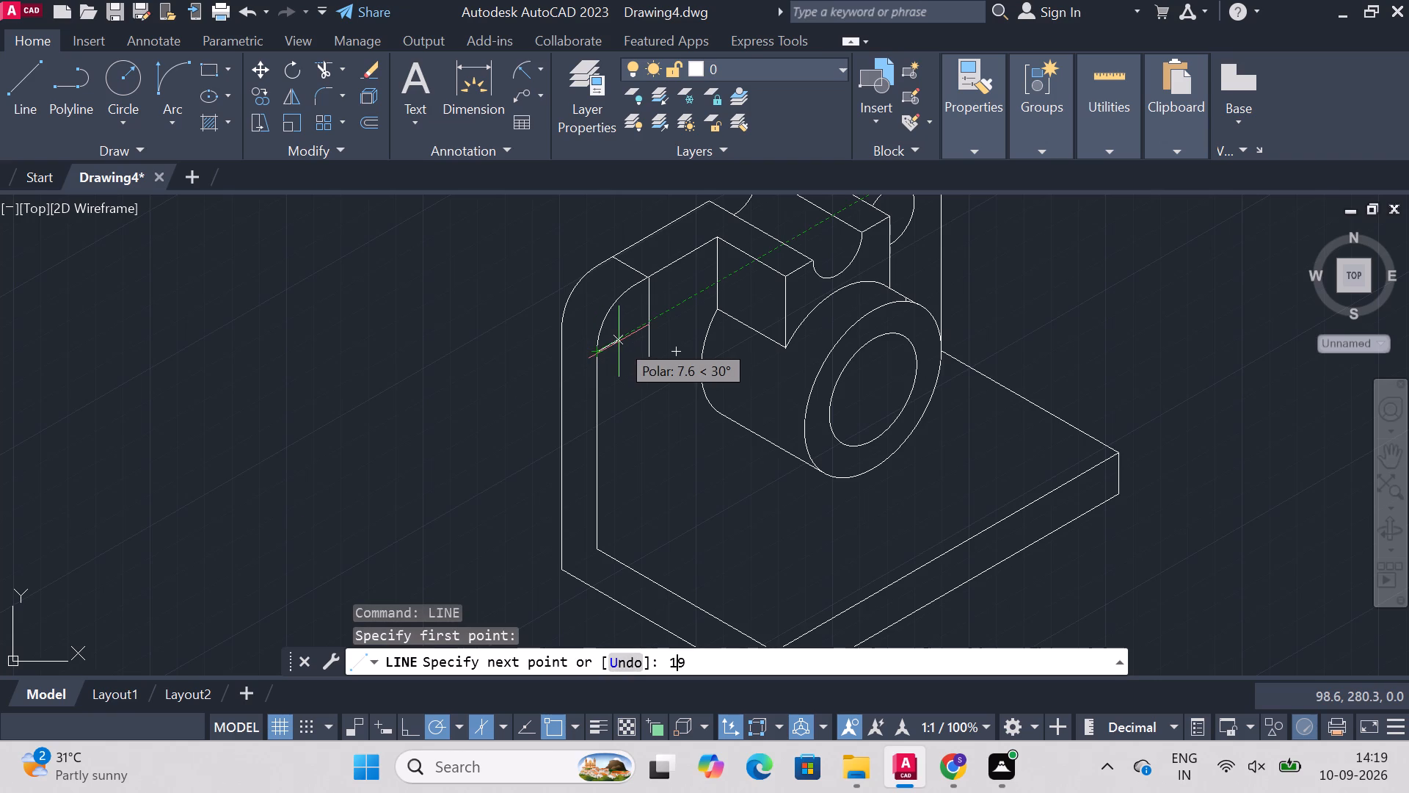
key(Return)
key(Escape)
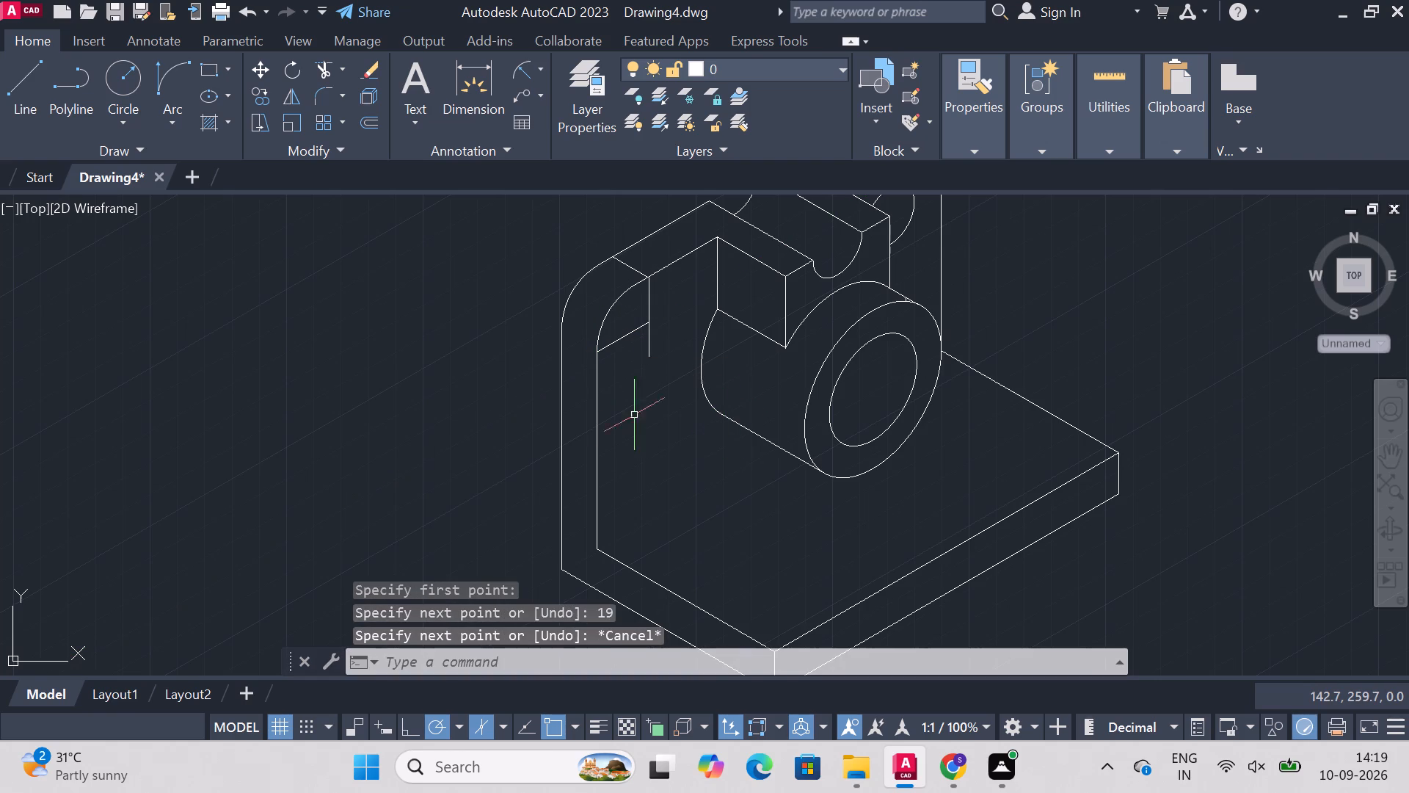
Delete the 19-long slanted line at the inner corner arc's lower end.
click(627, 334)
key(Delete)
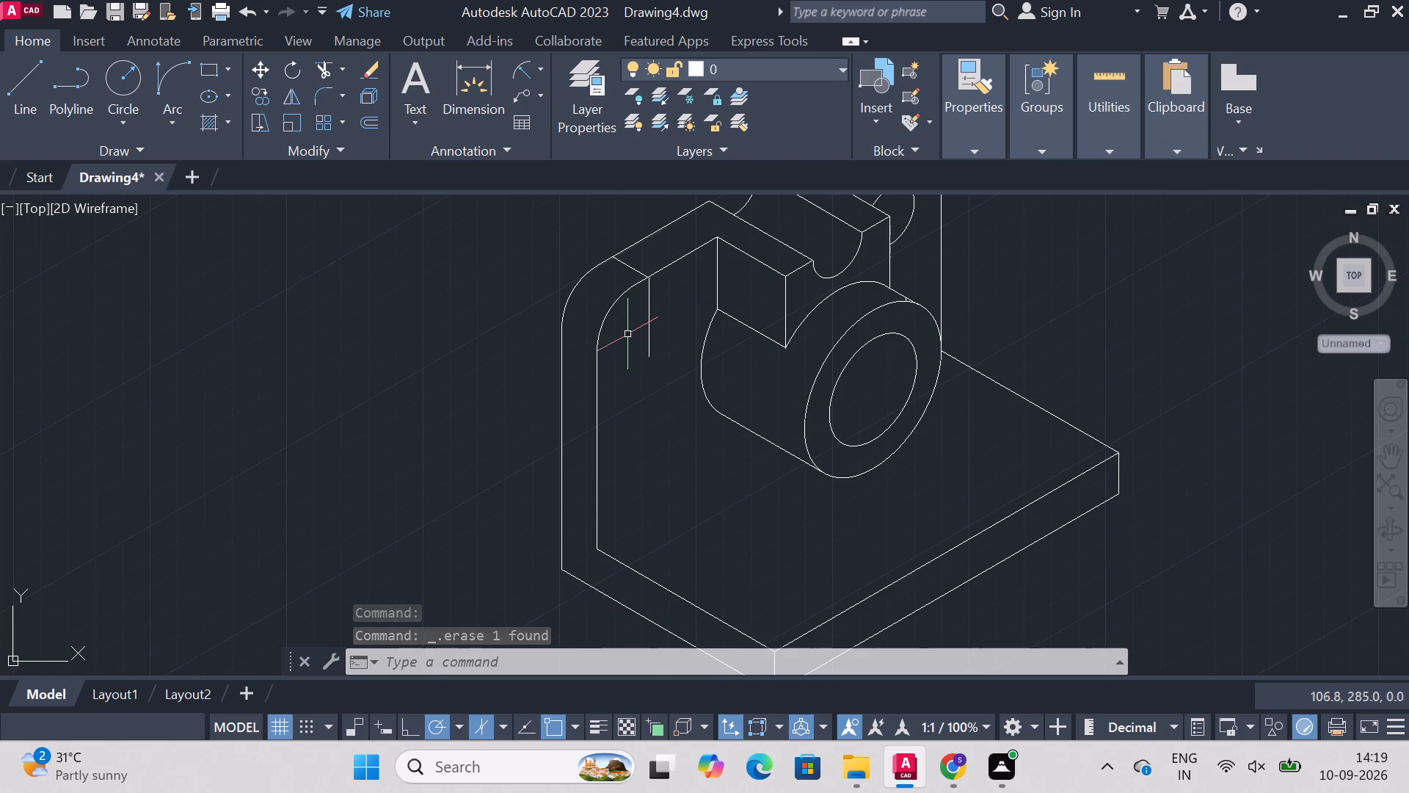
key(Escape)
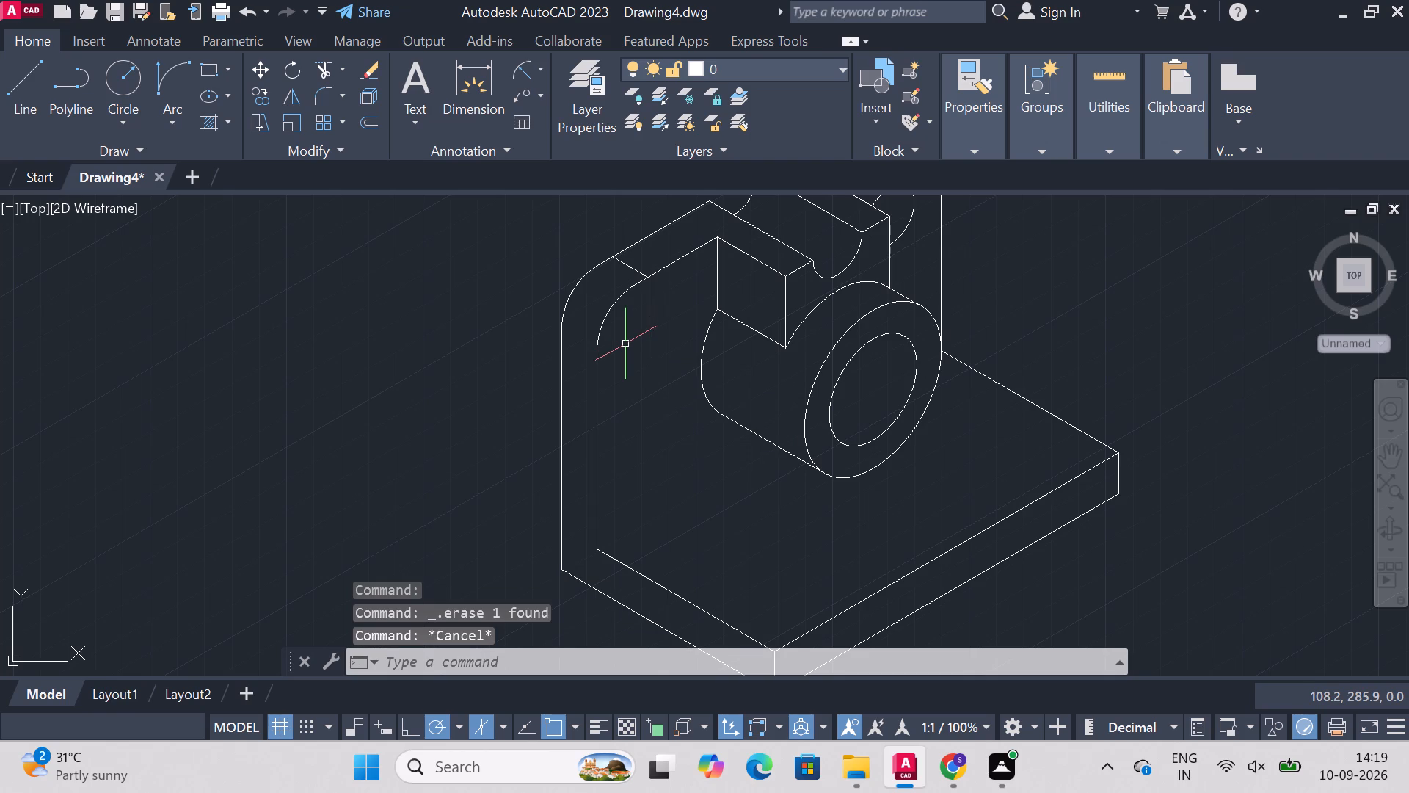
Draw an isocircle of diameter 18 centred on the lower end of the 25-long vertical line.
text(el)
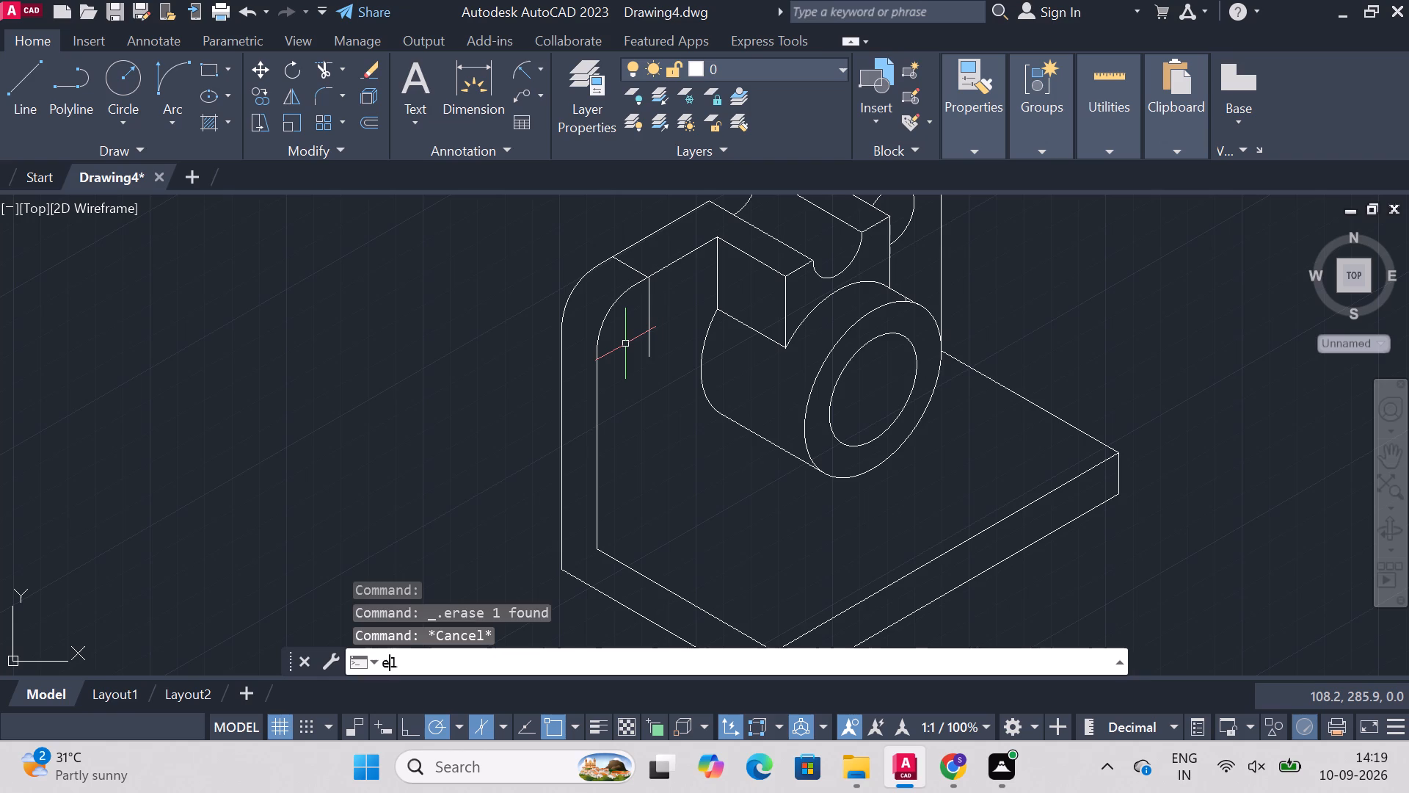
key(Return)
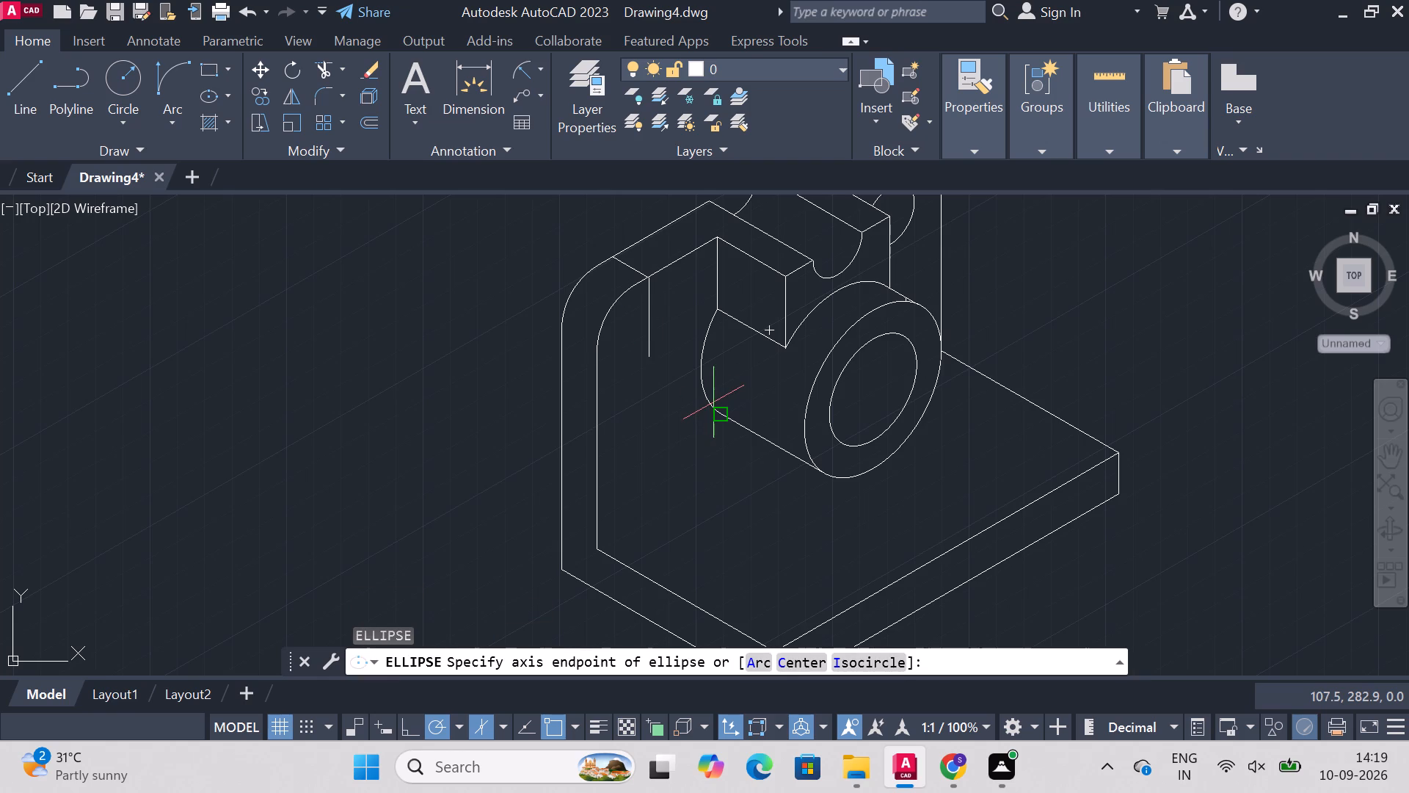
text(iso)
key(Return)
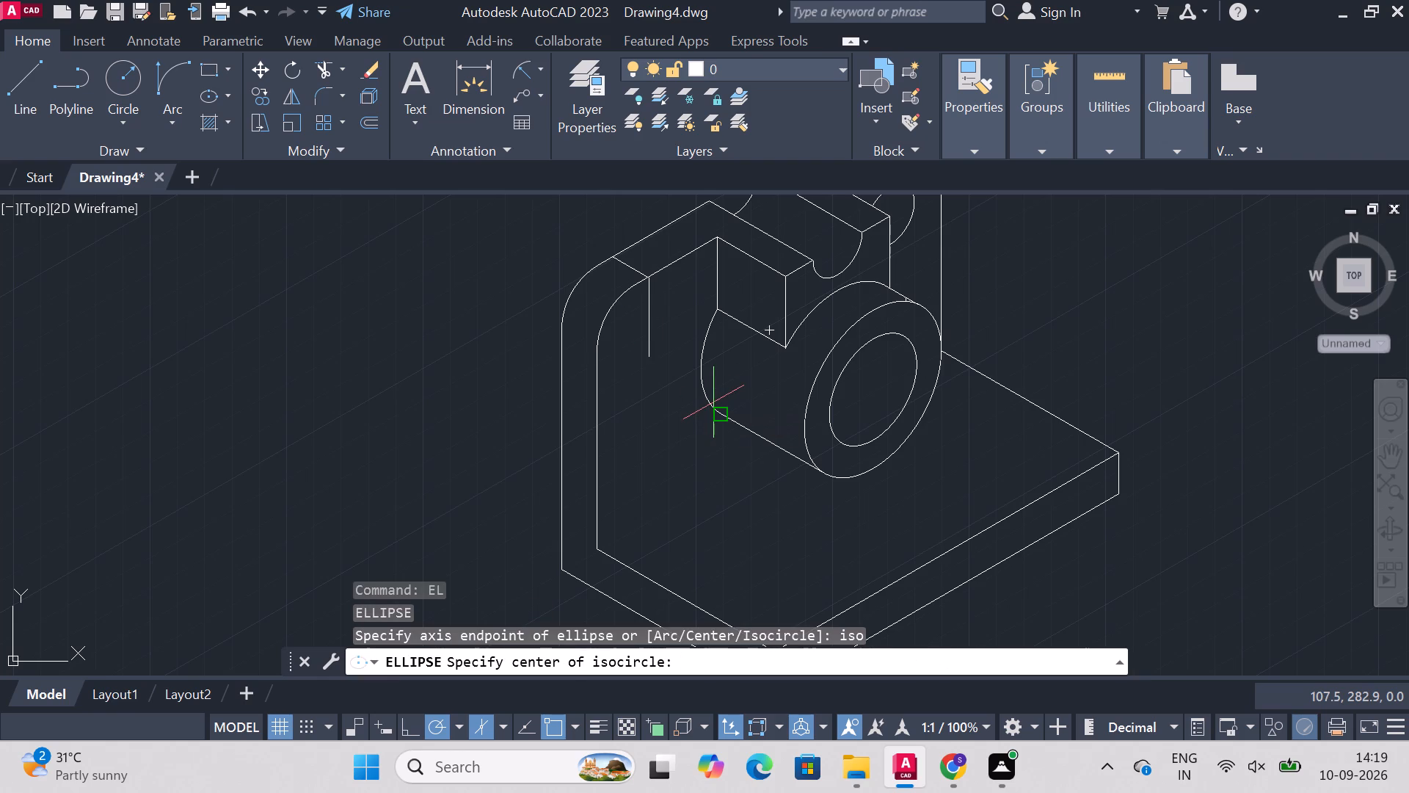
click(647, 356)
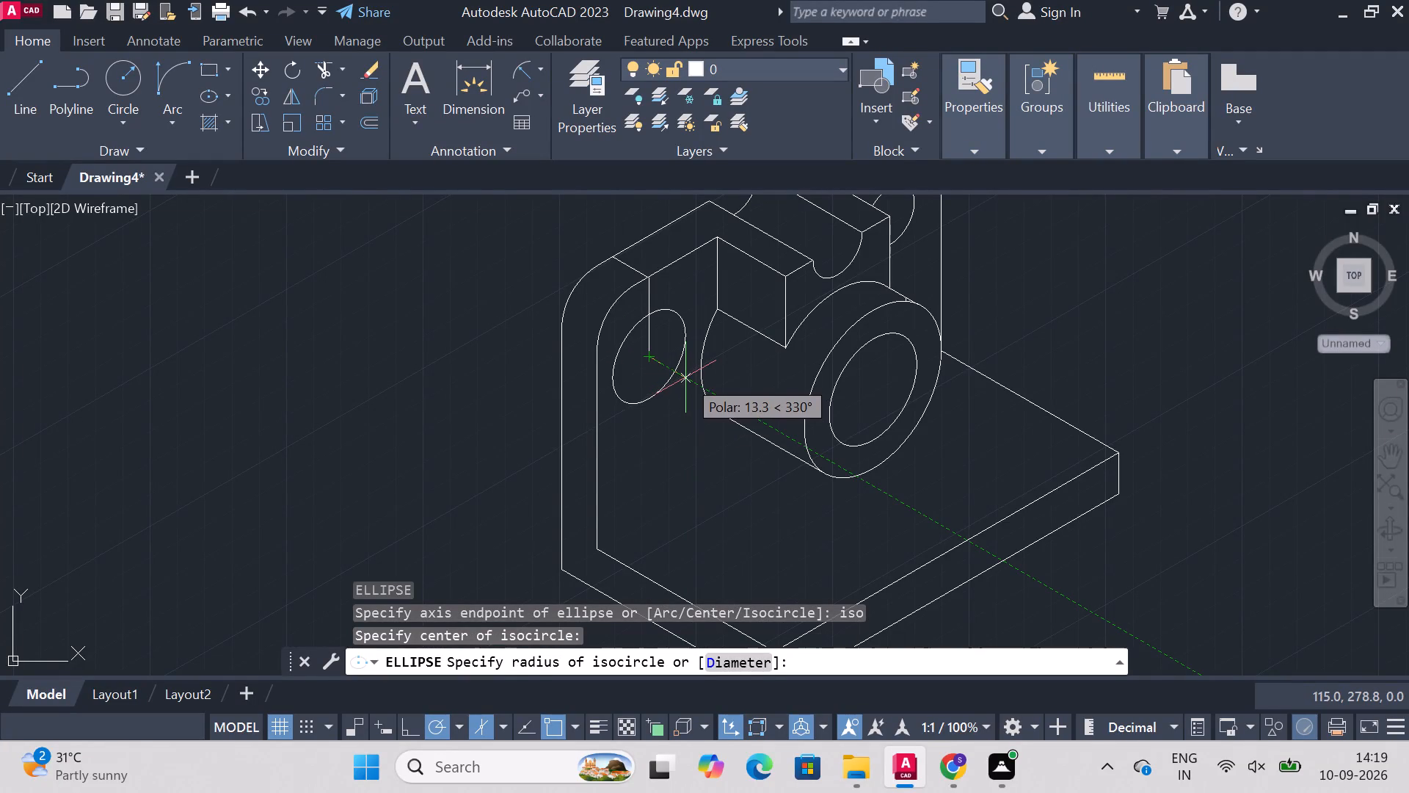
key(d)
key(Return)
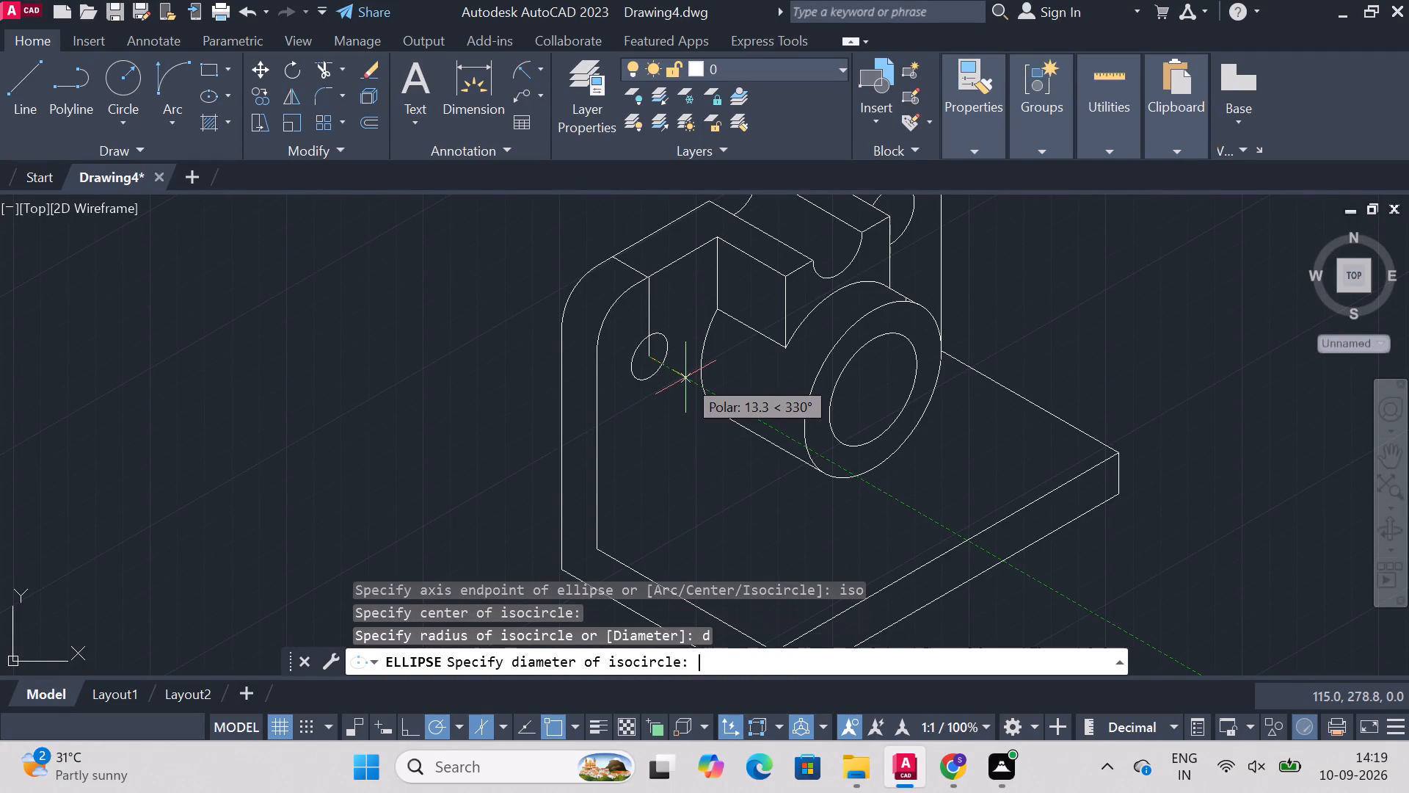
text(18)
key(Return)
key(Escape)
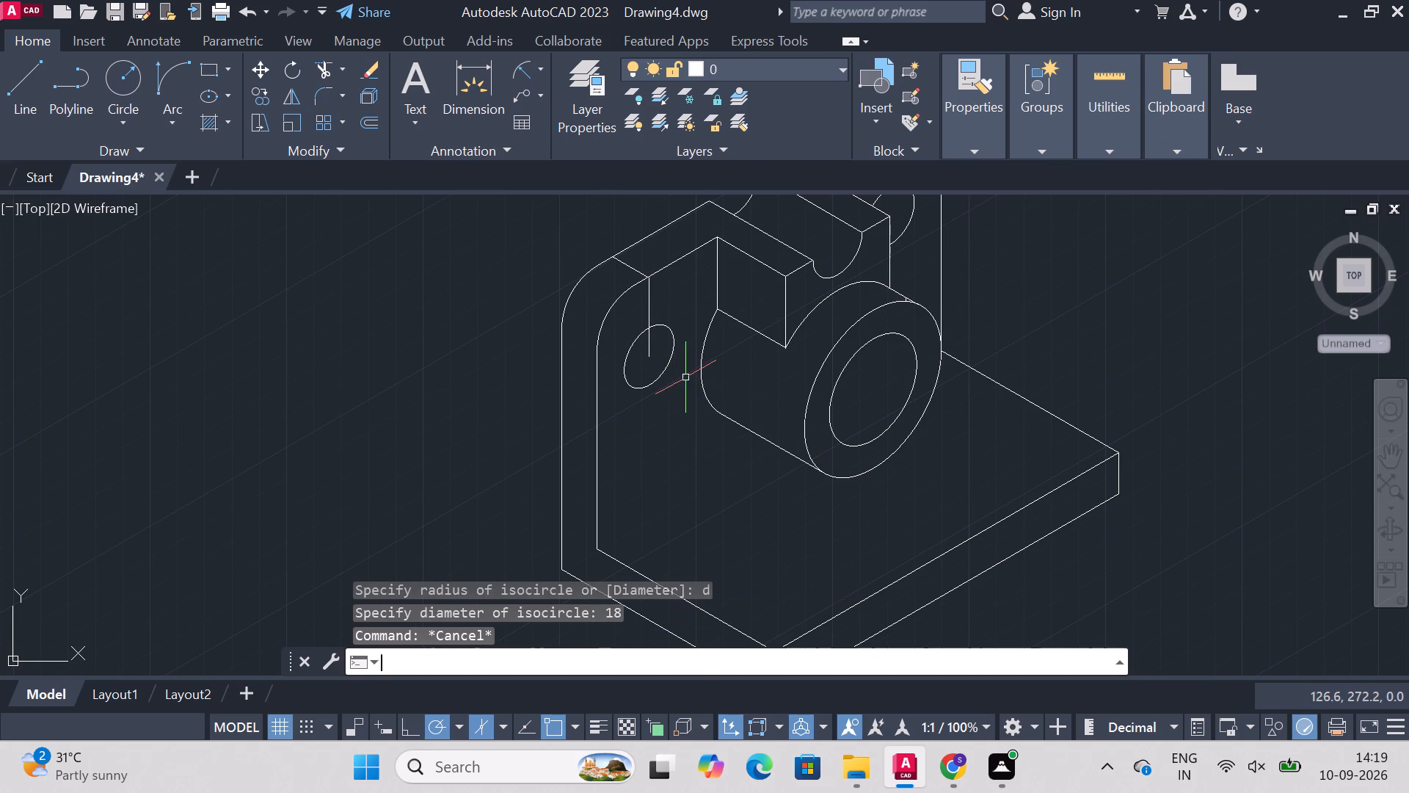
Trim away the vertical line above and inside the new hole, and the short line joining the outer and inner corner arcs.
text(trim)
key(Return)
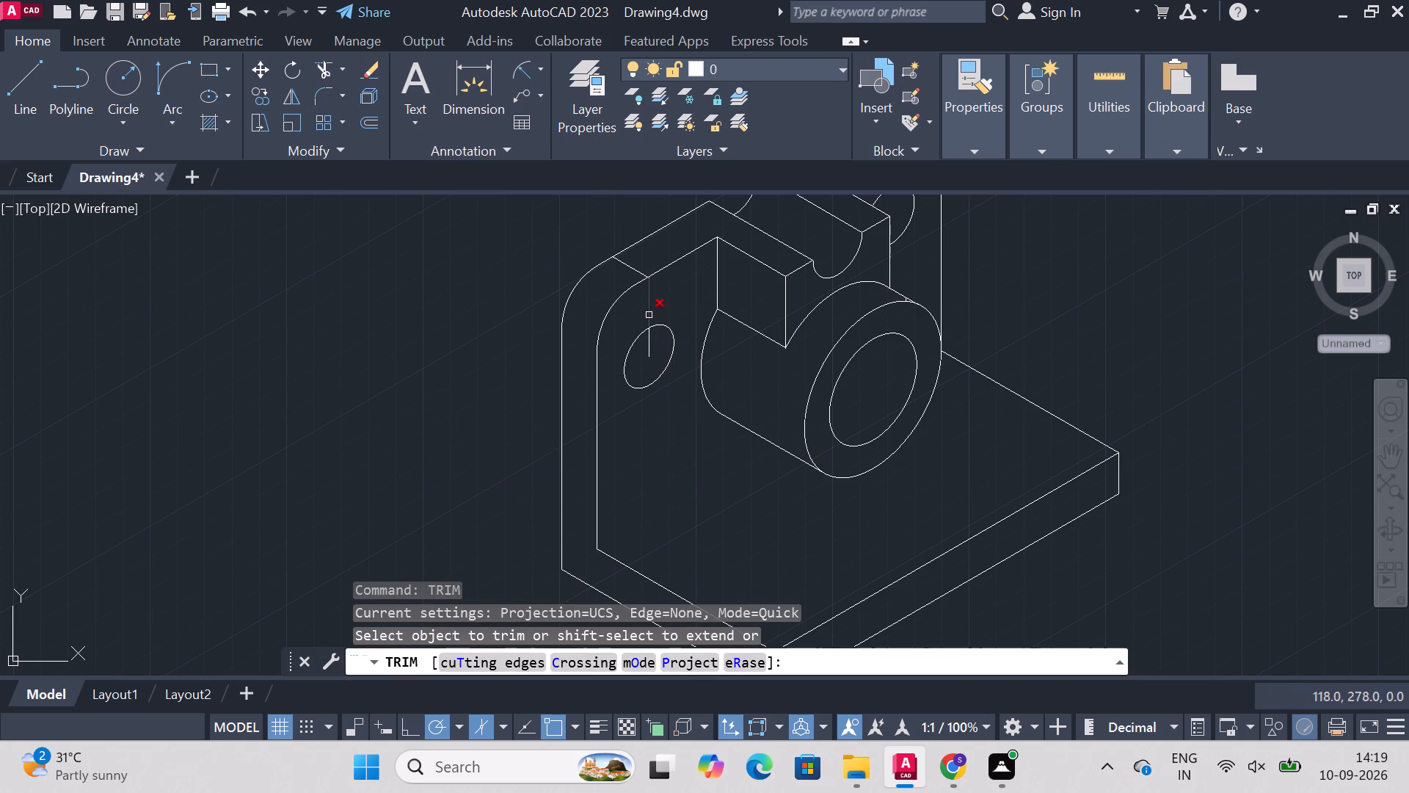
click(651, 314)
click(647, 347)
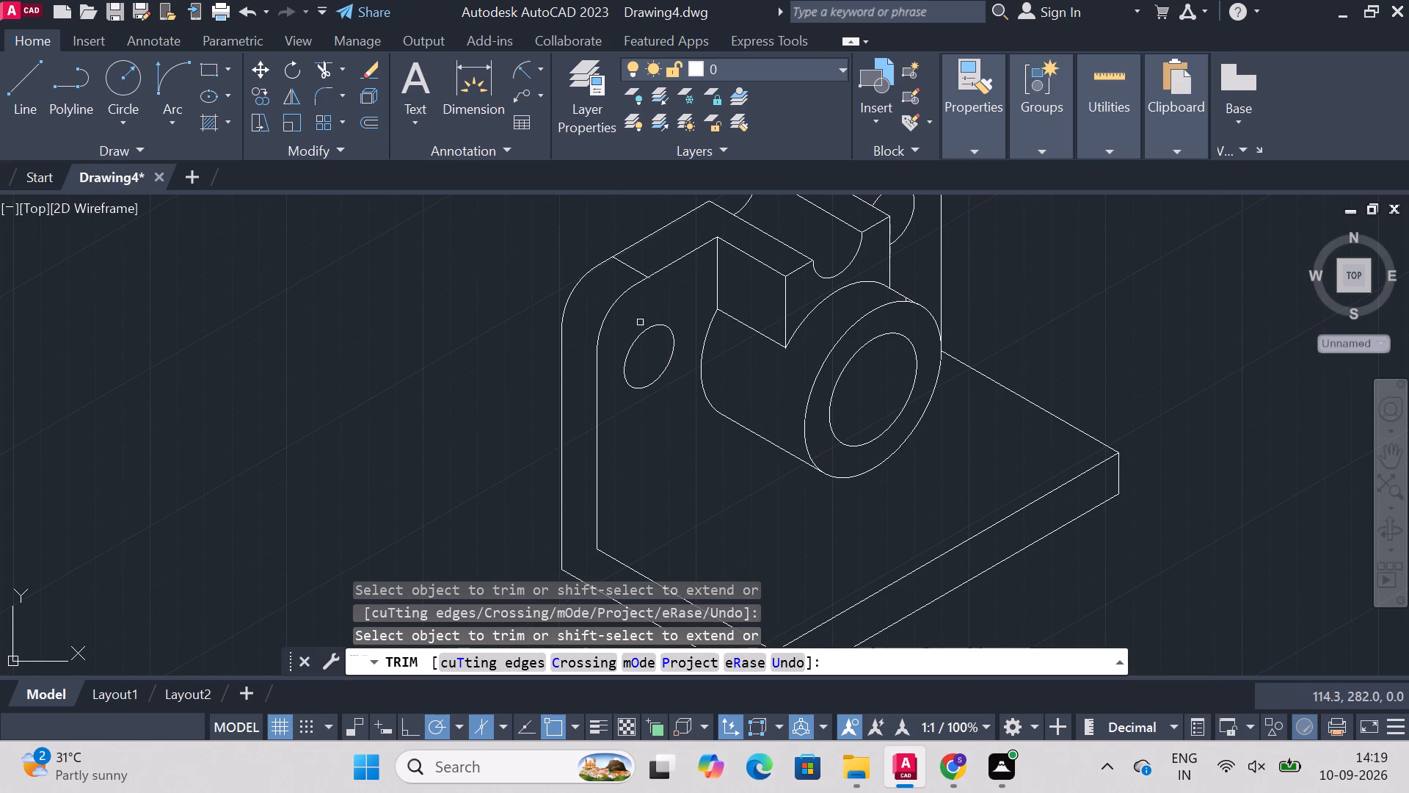
click(636, 270)
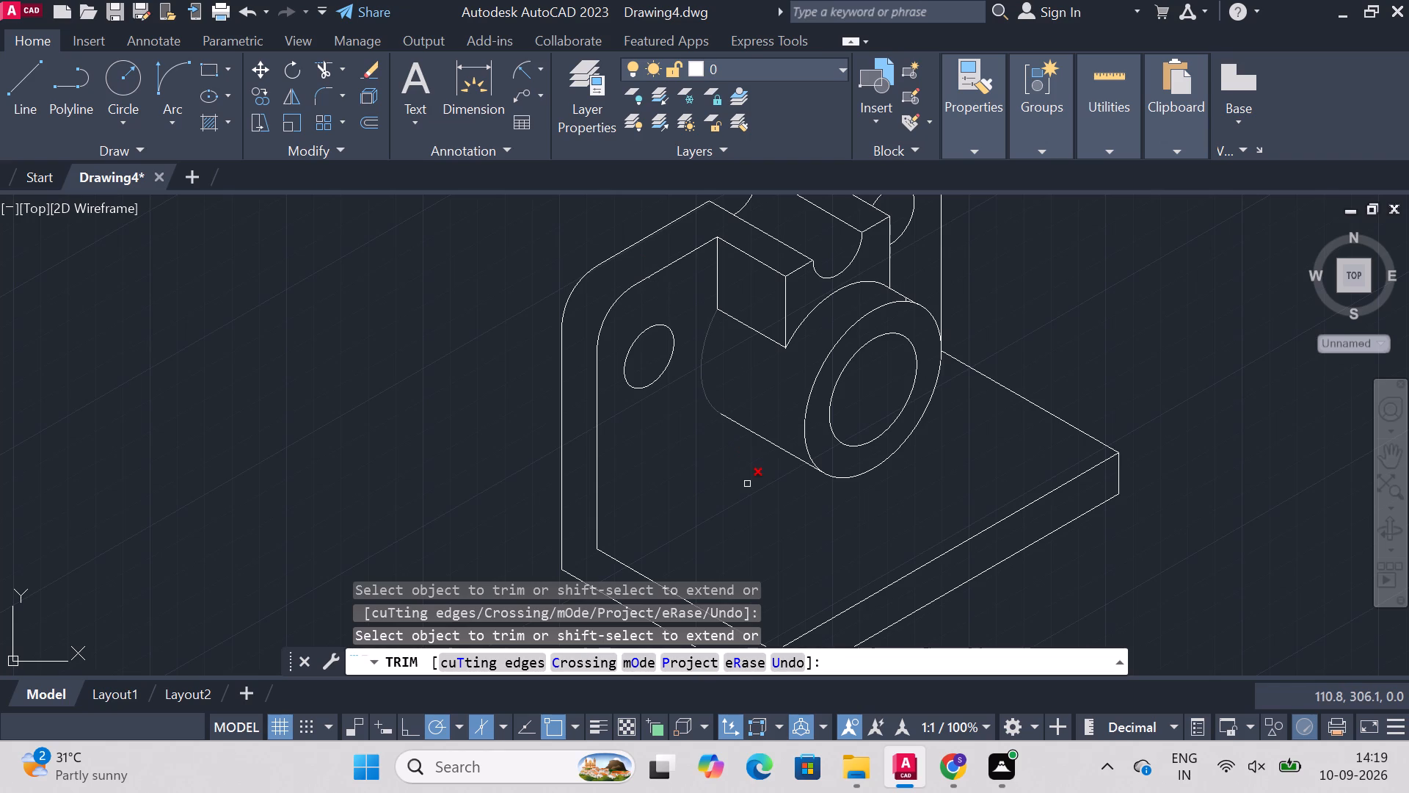
key(Escape)
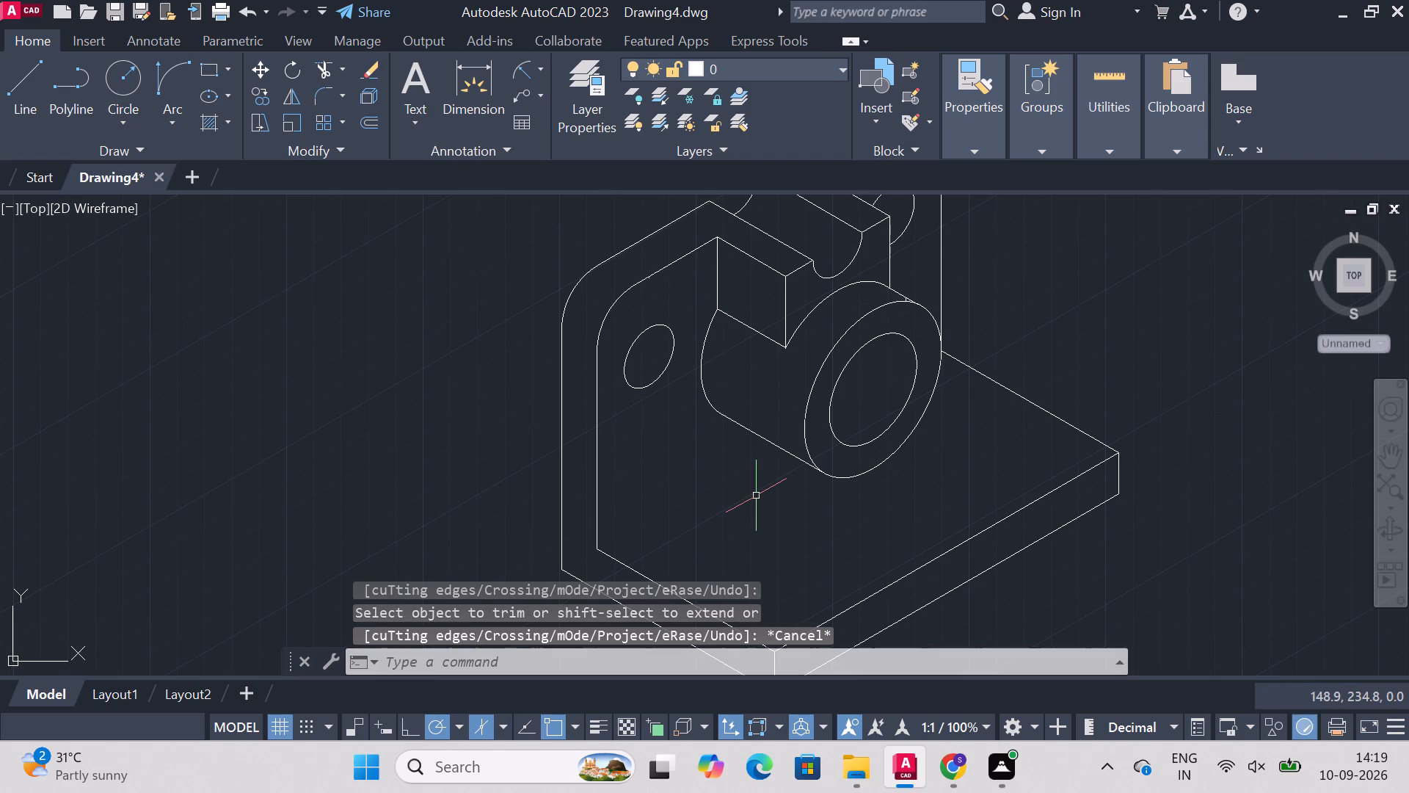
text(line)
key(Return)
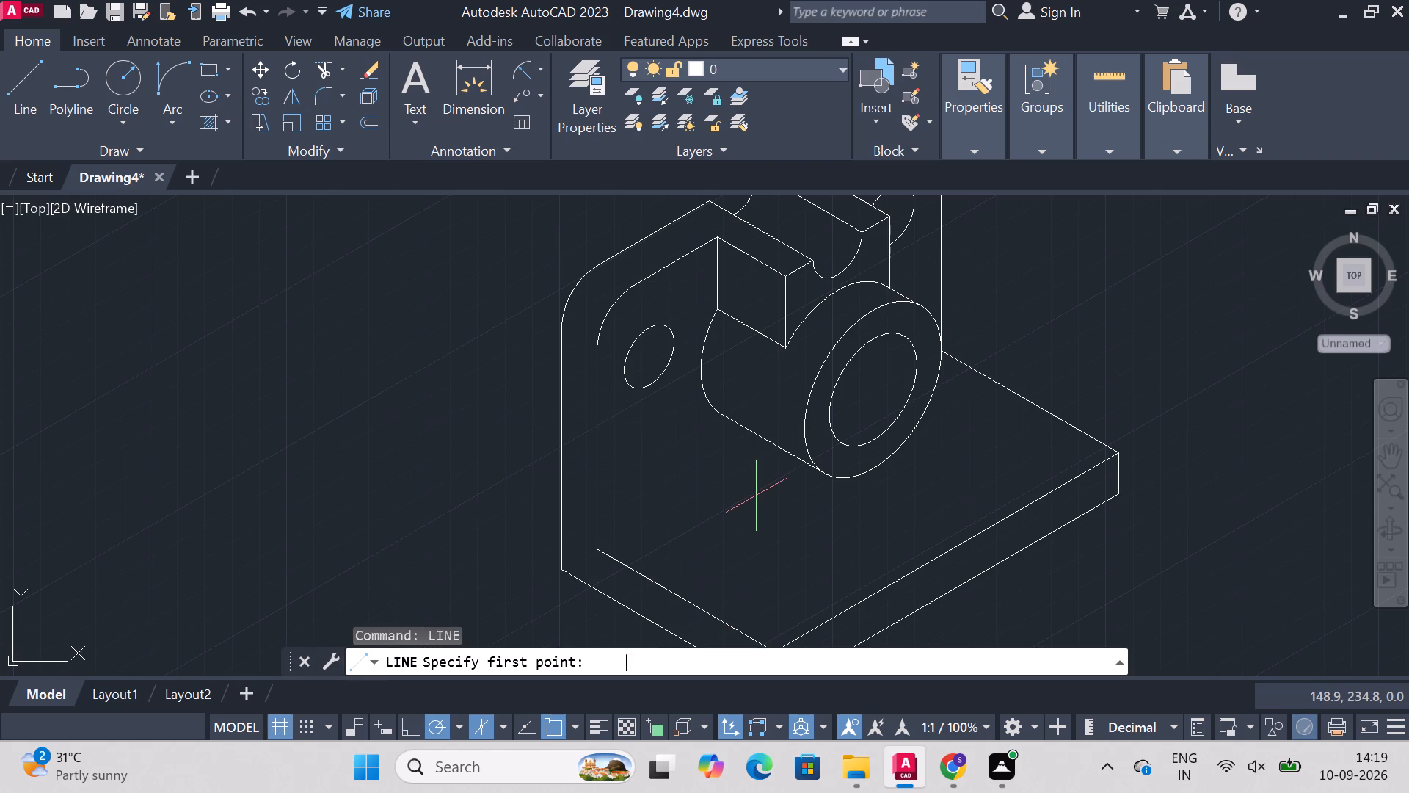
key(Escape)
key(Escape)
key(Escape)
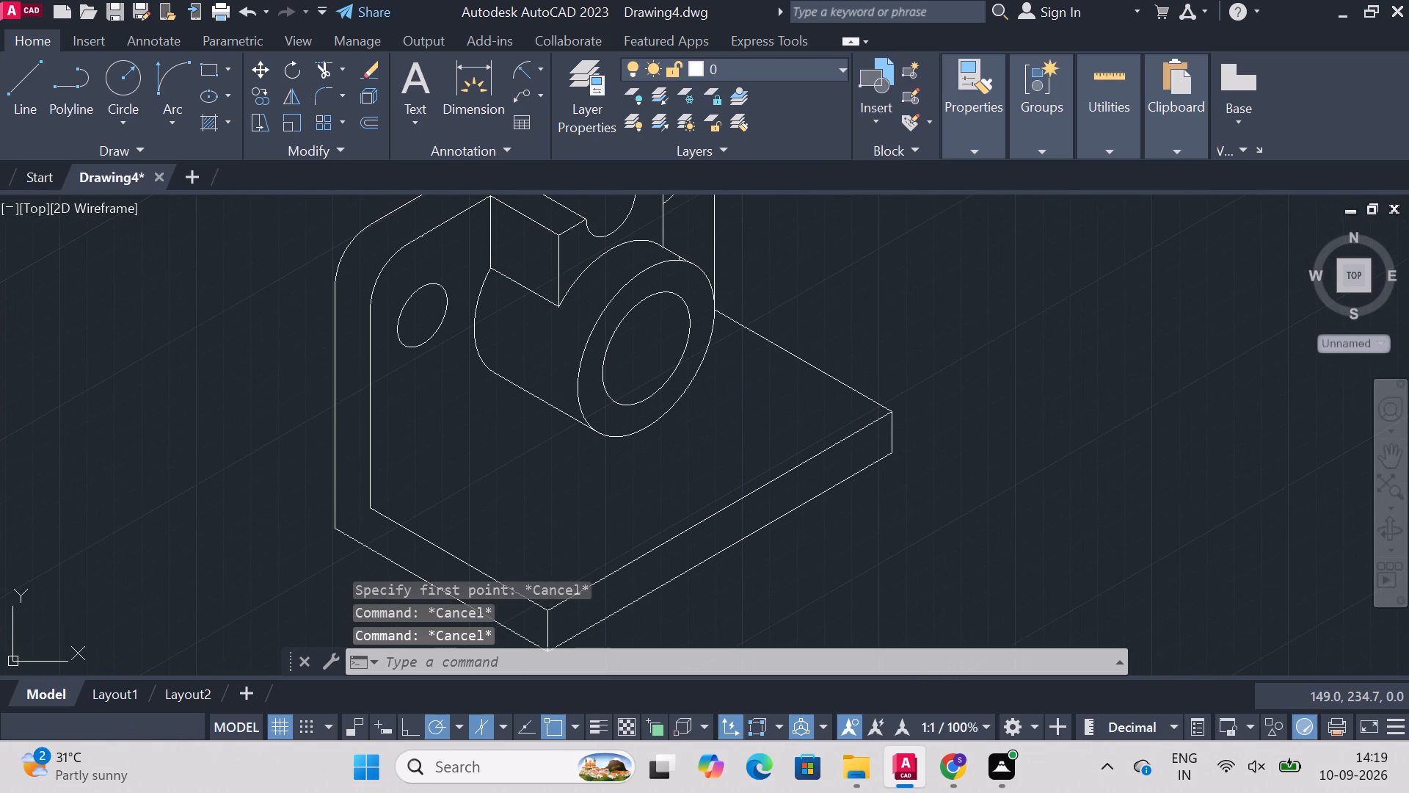
Draw a vertical line about 33 long straight down from the centre of the cylinder's front face.
text(line)
key(Return)
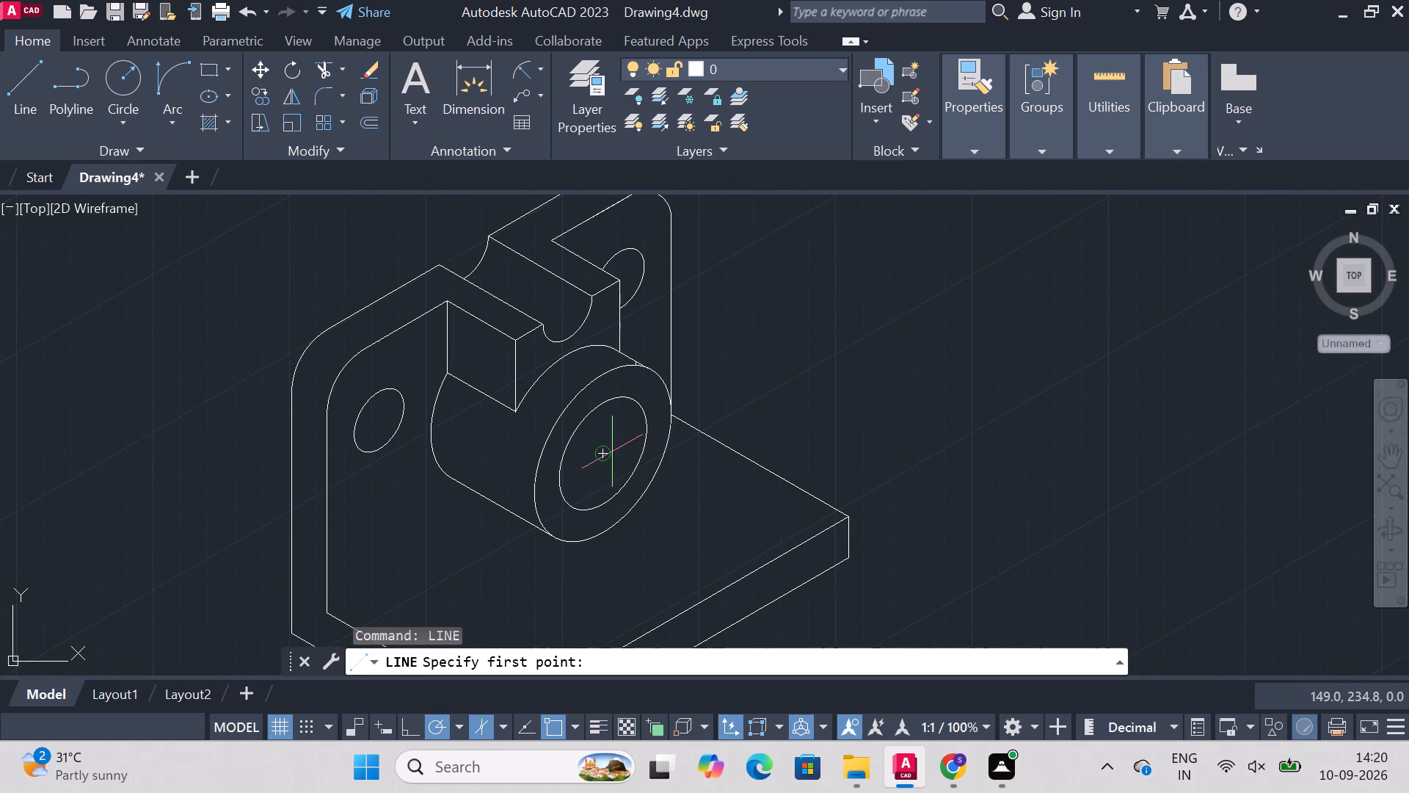
click(602, 452)
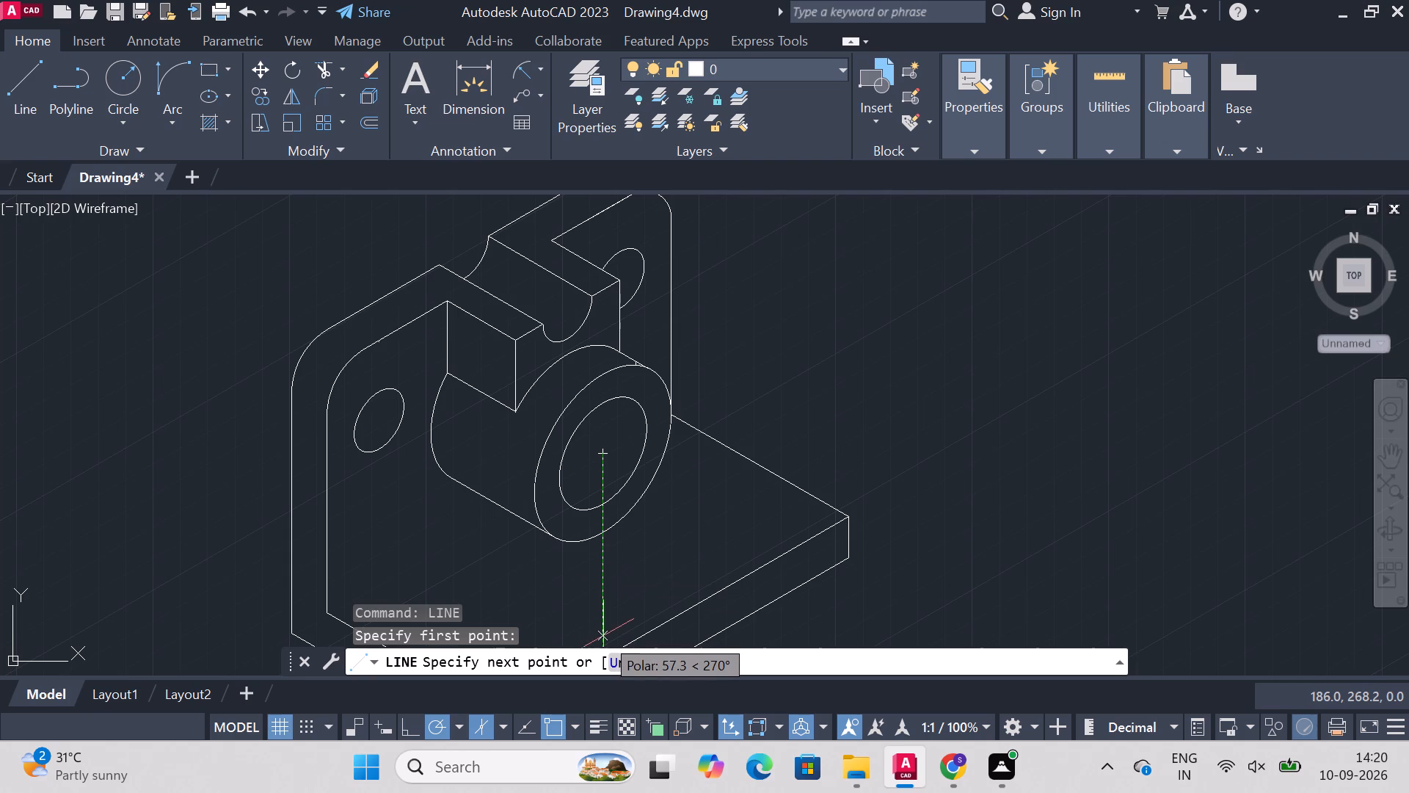
click(605, 558)
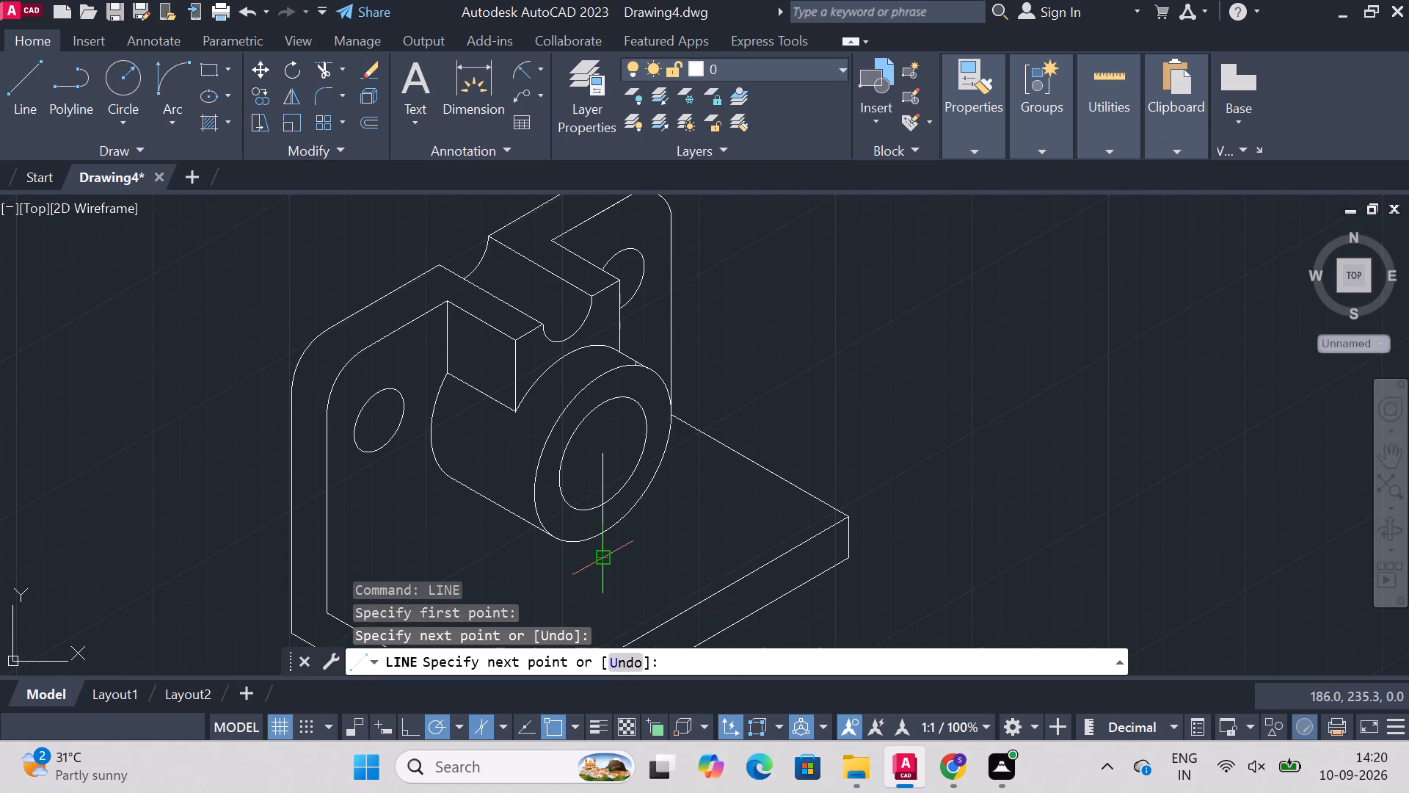
key(Escape)
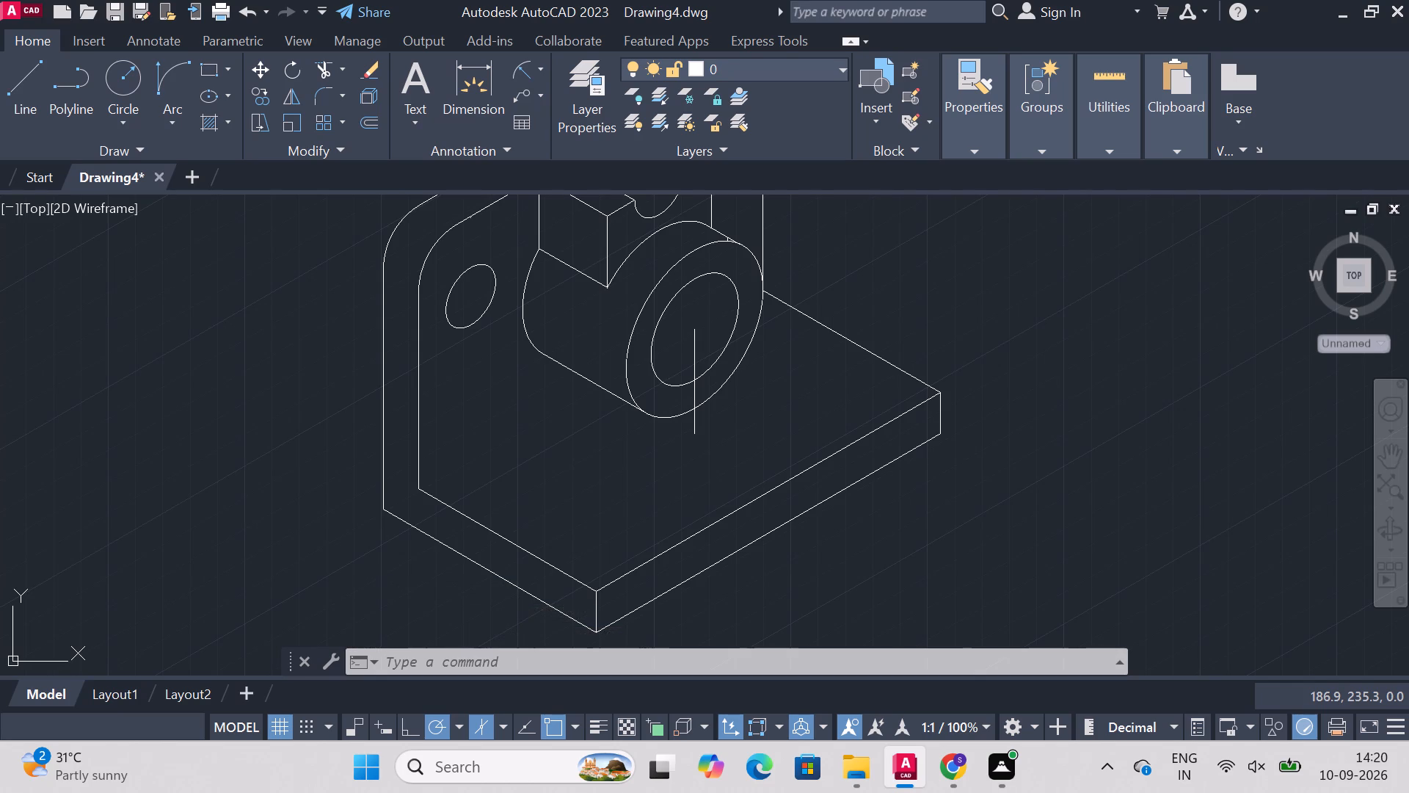
Draw a line 7.5 long at 210° from the lower end of the cylinder's vertical centre line.
text(line)
key(Return)
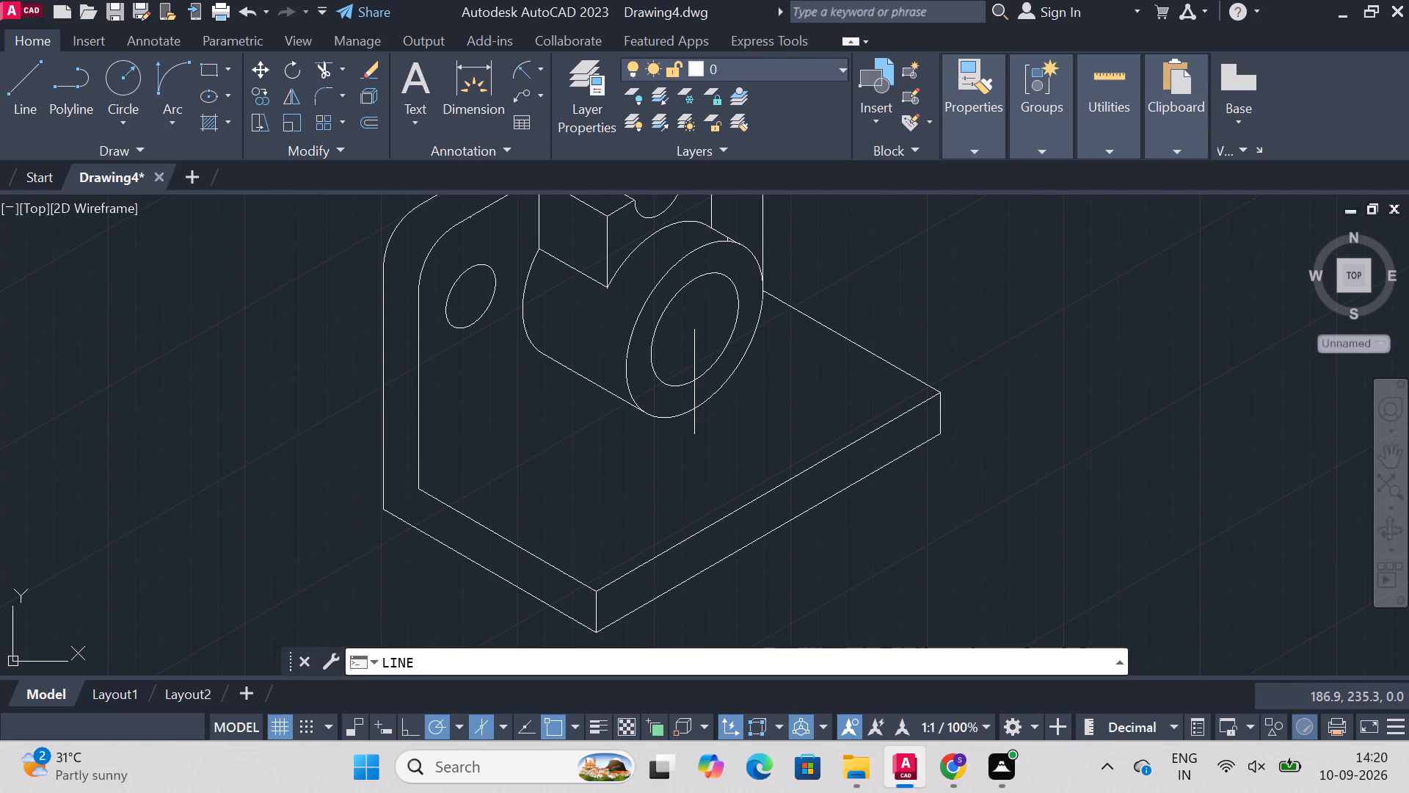
click(699, 430)
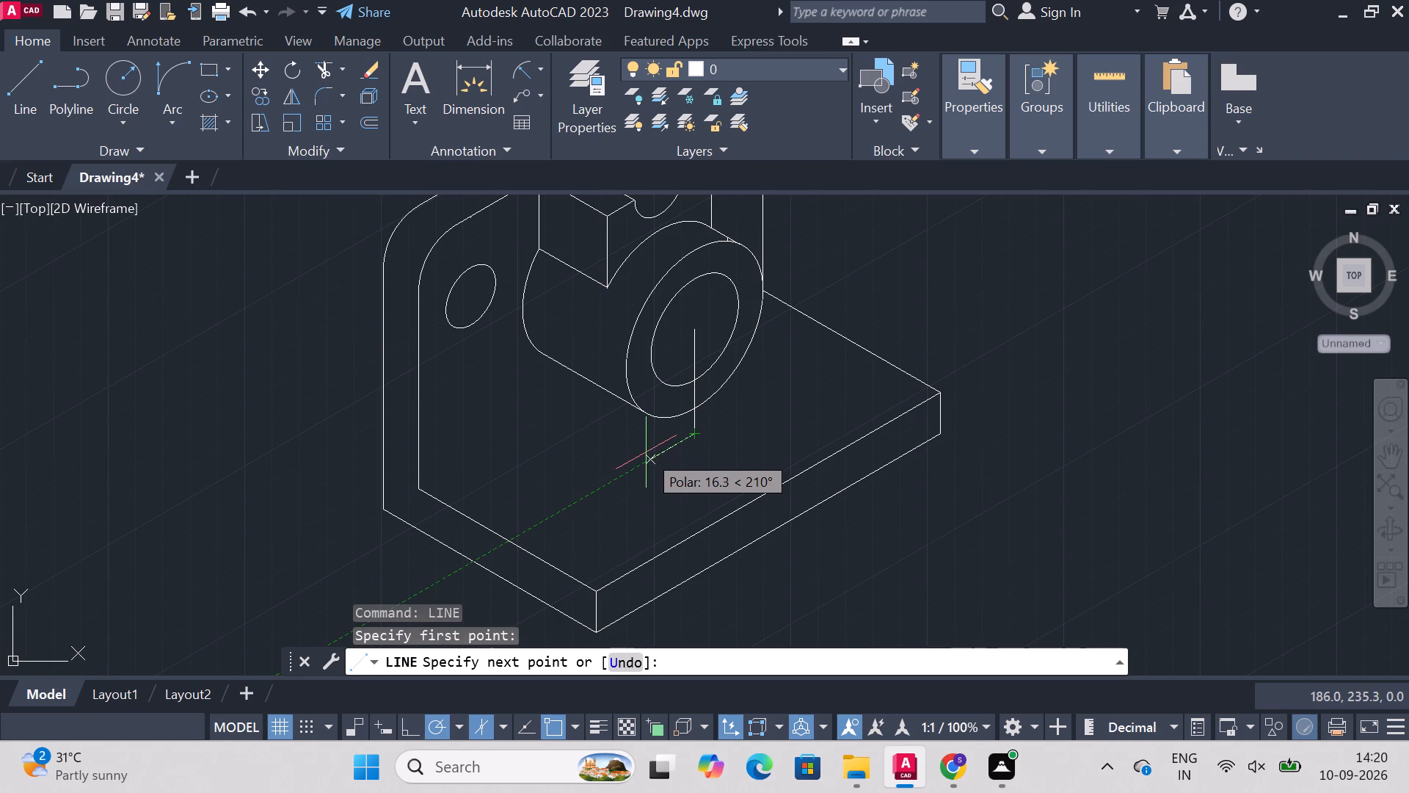
text(7.5)
key(Return)
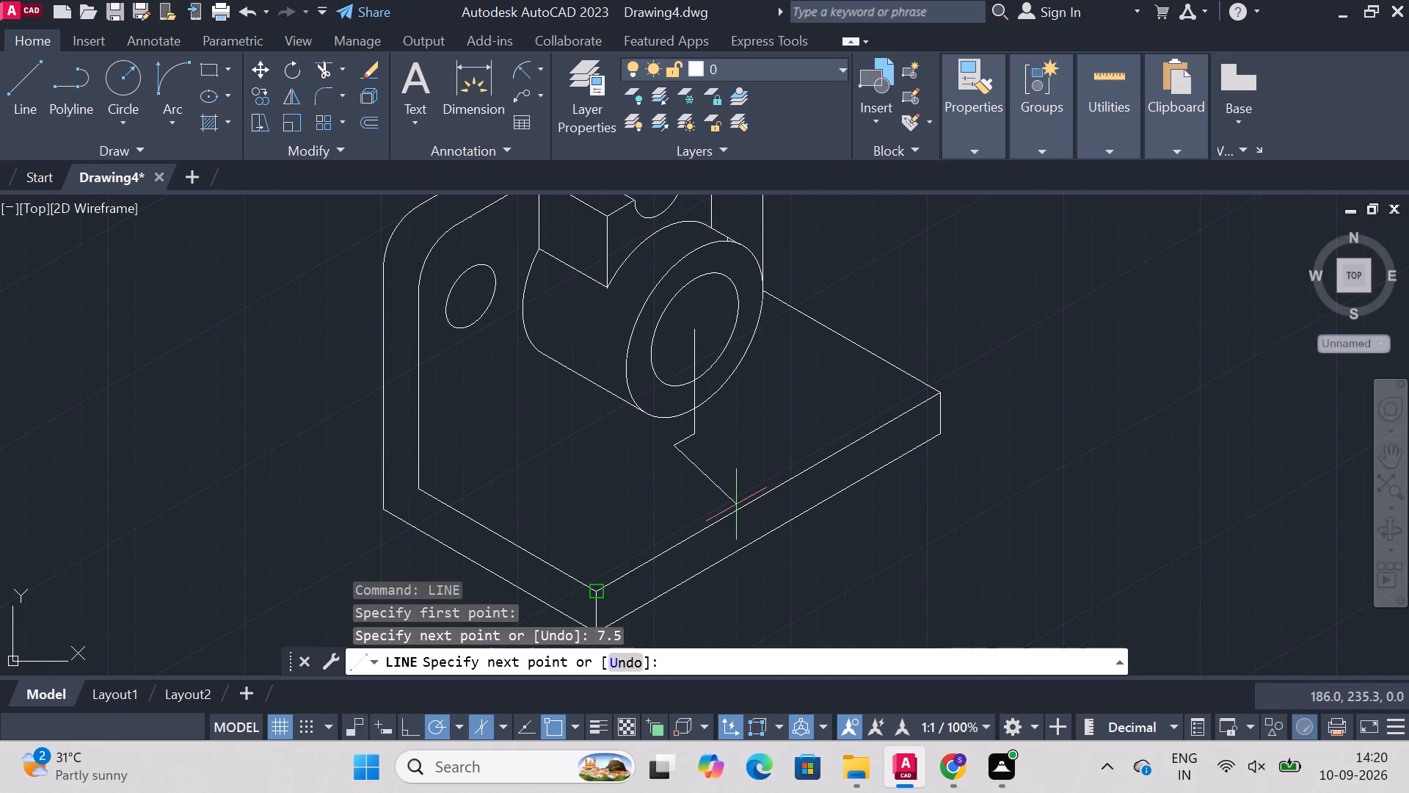
key(Escape)
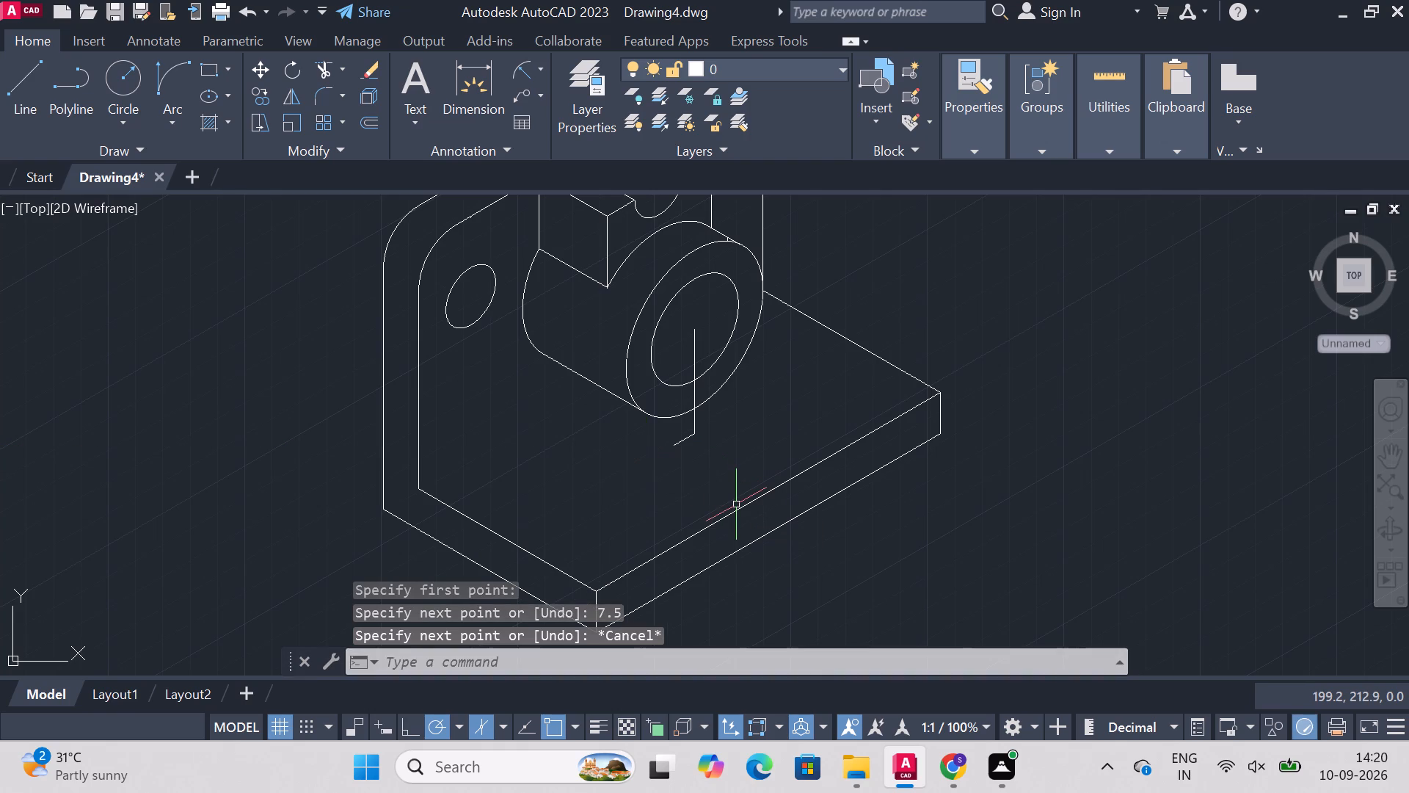
Draw a line 7.5 long at 30° from the lower end of the cylinder's vertical centre line.
text(line)
key(Return)
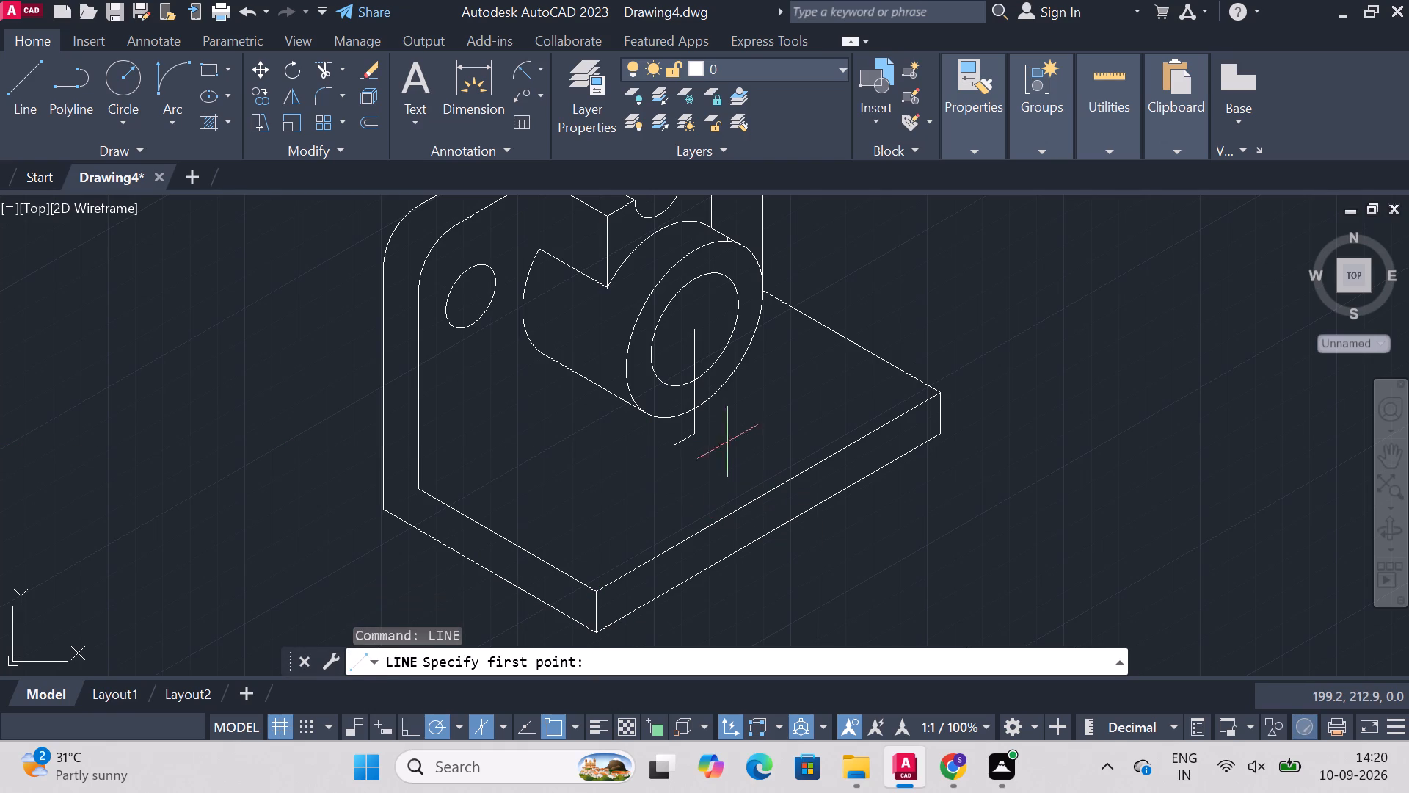
click(699, 431)
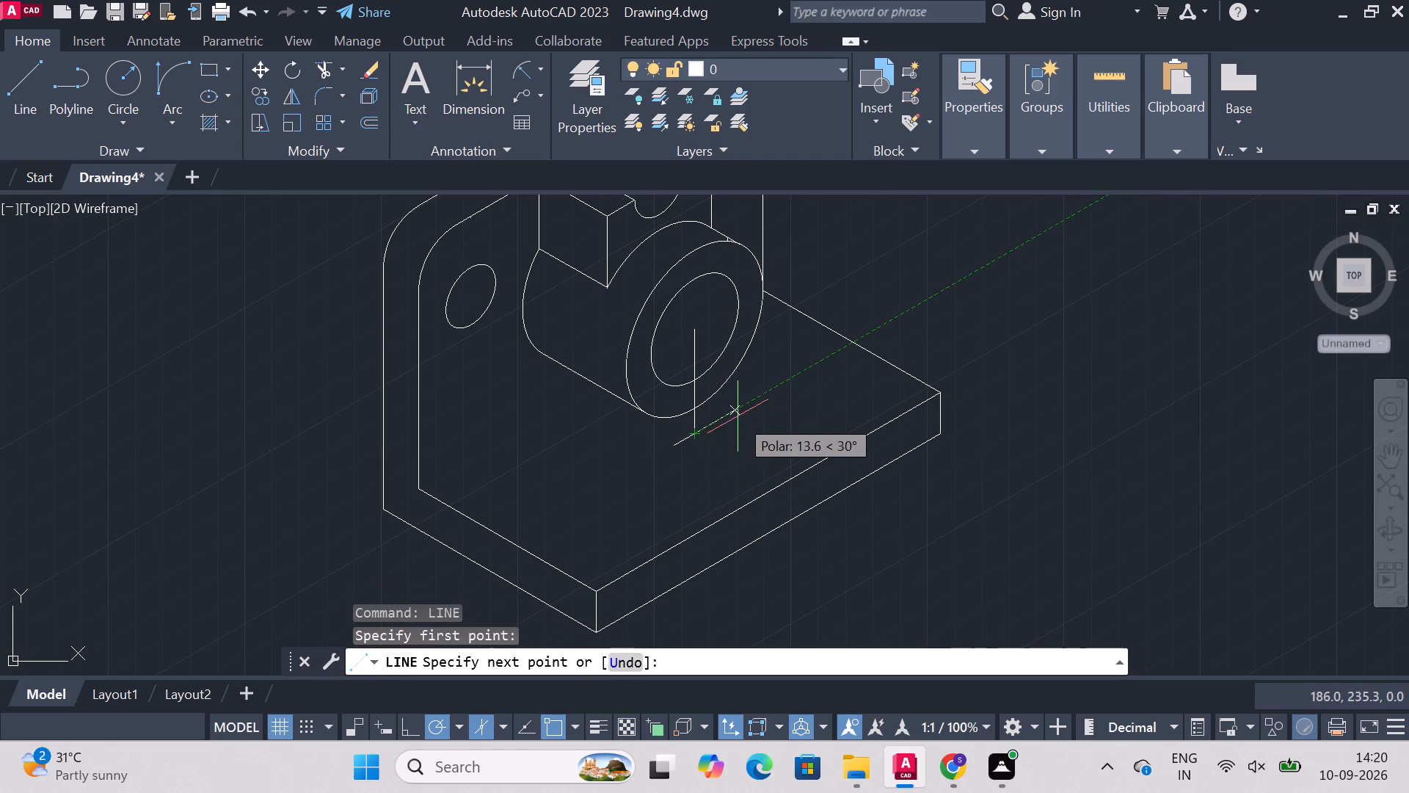
text(7.5)
key(Return)
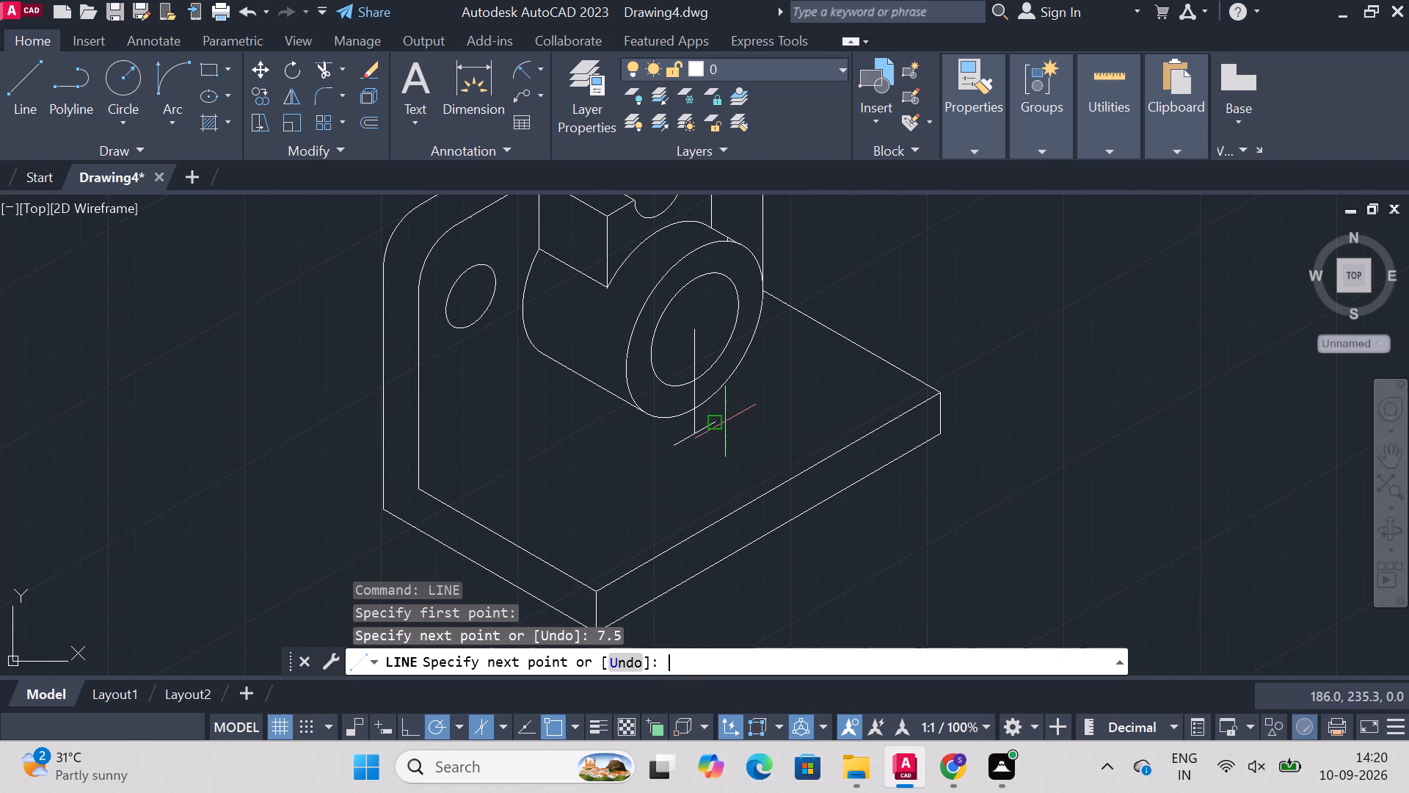
key(Escape)
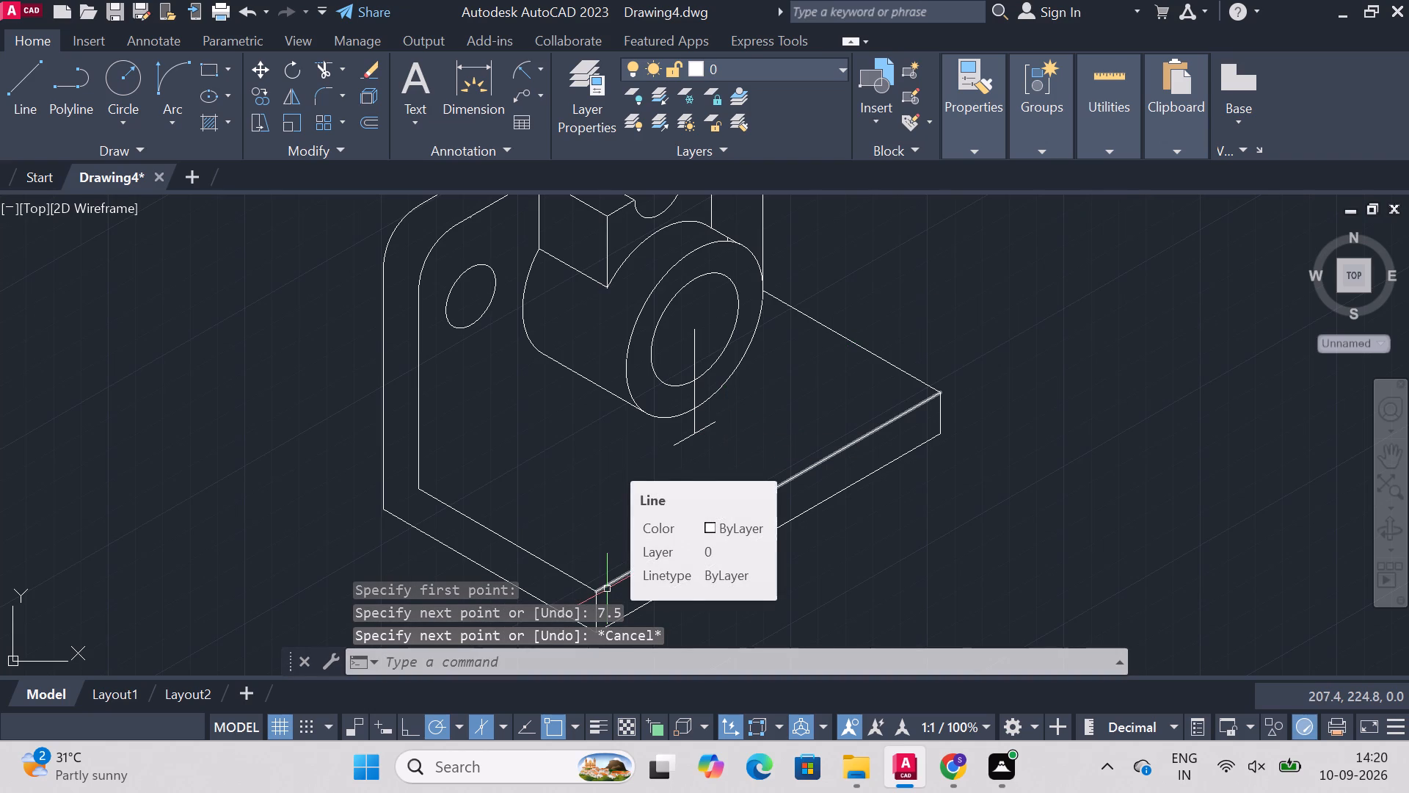
Draw a line about 10 long from the free end of the 210° line up to the cylinder face's lower edge.
text(line)
key(Return)
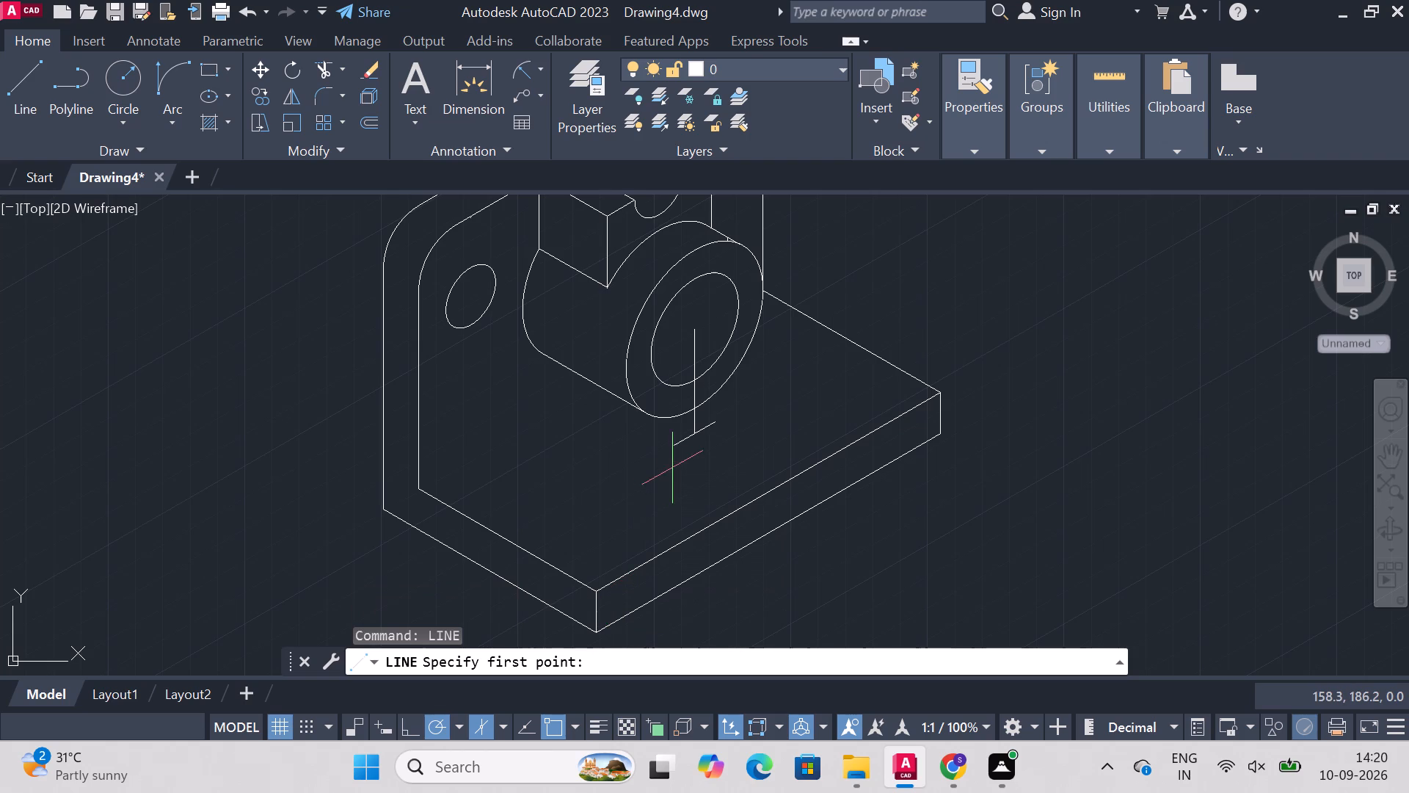
click(677, 449)
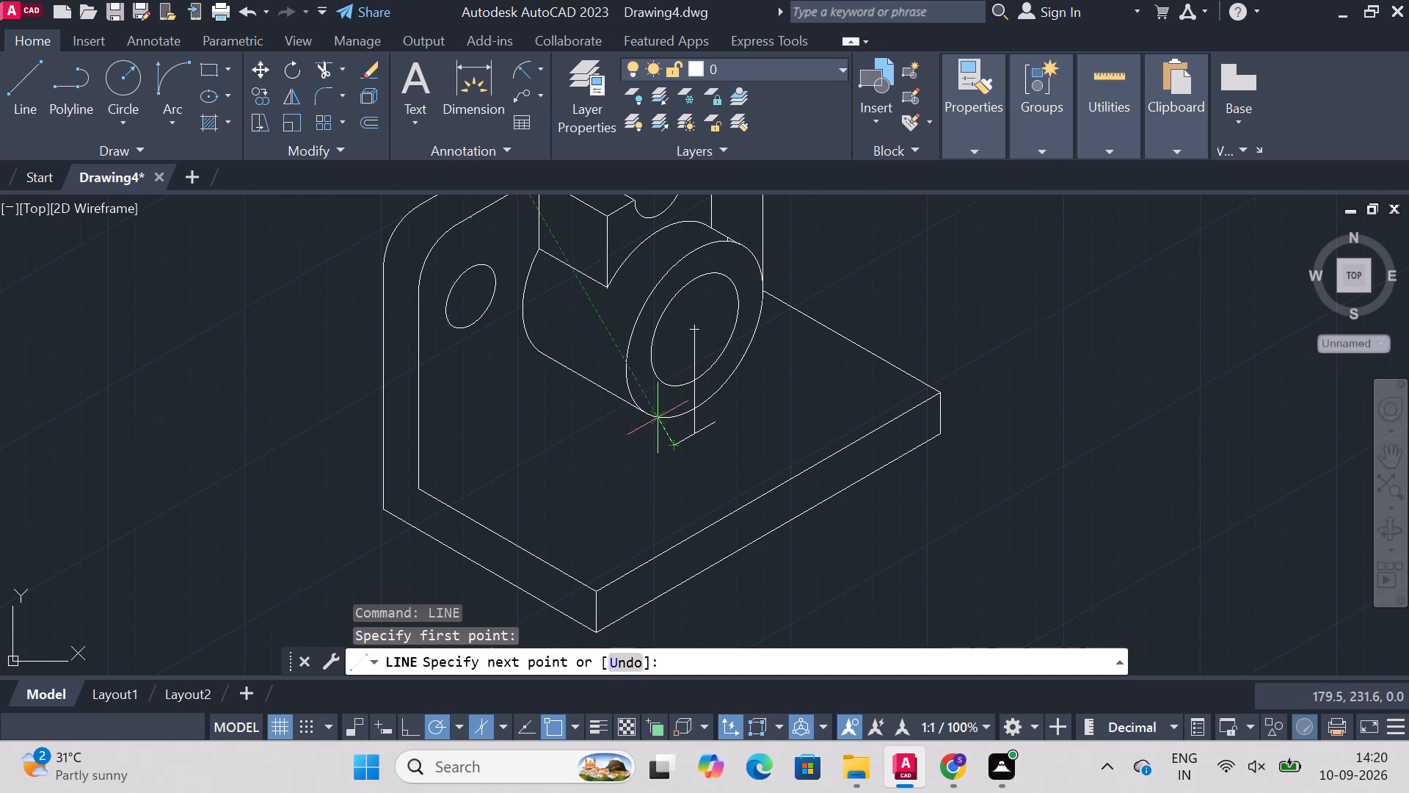
click(657, 413)
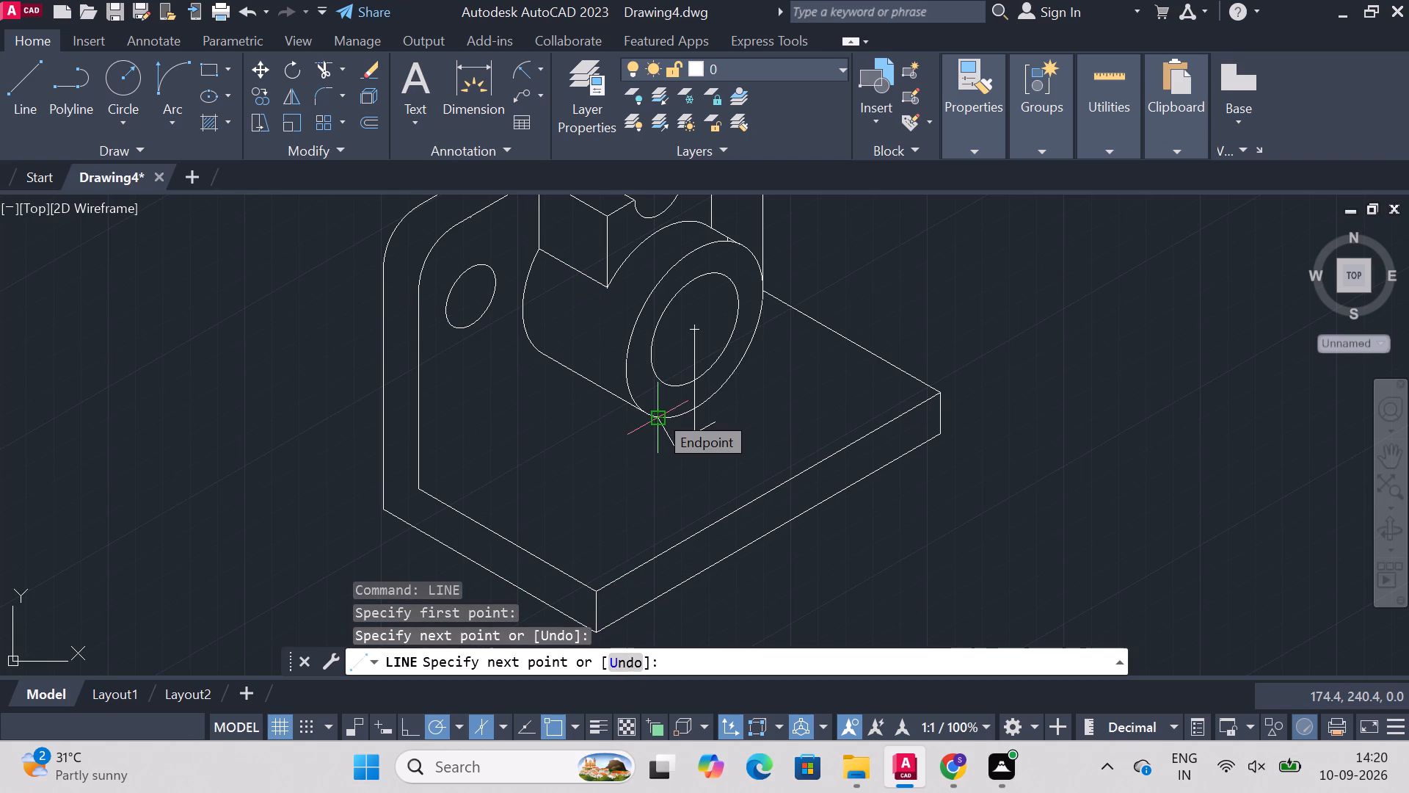
key(Escape)
Draw a line at 300° from the lower end of the rib's near short sloped edge to the base plate's upper front edge.
text(line)
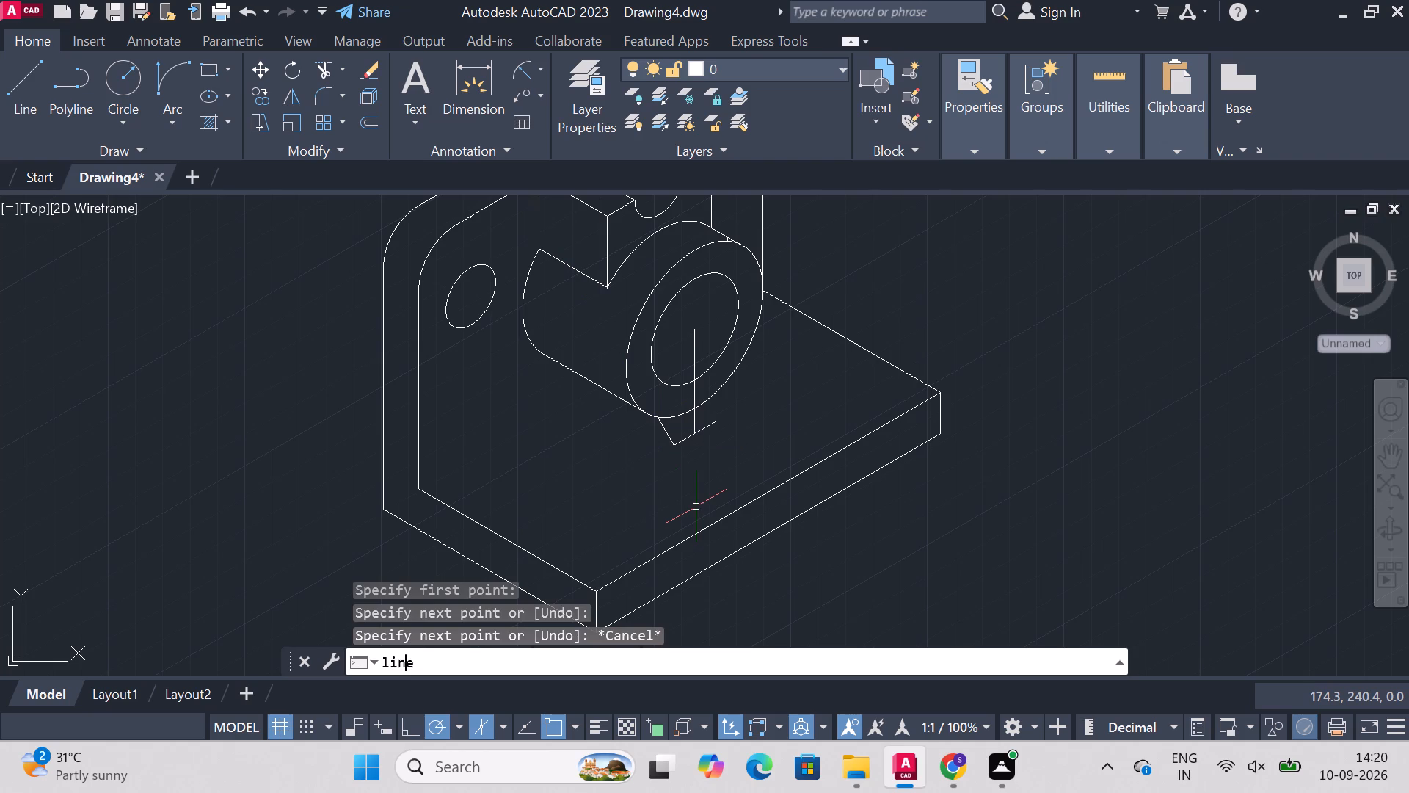
key(Return)
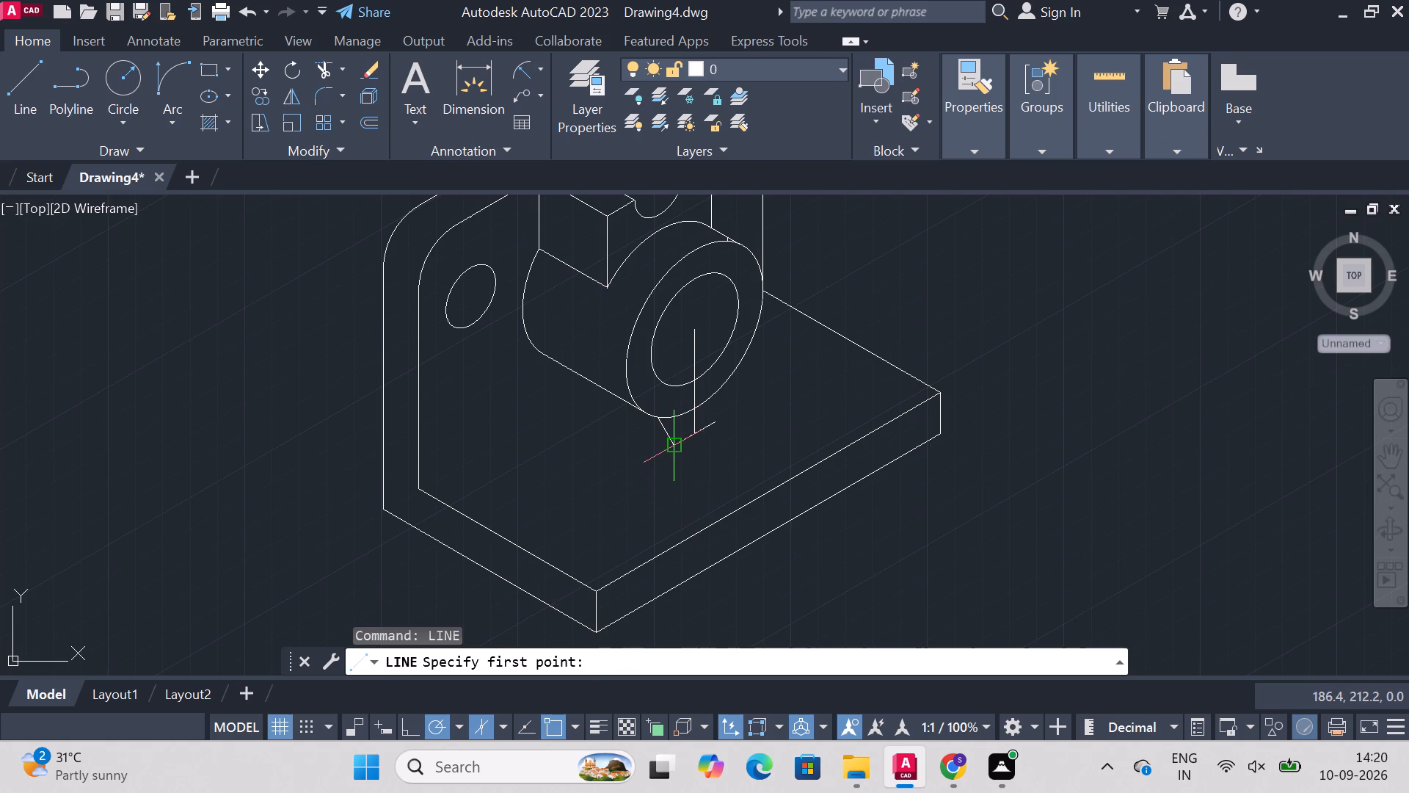
click(672, 448)
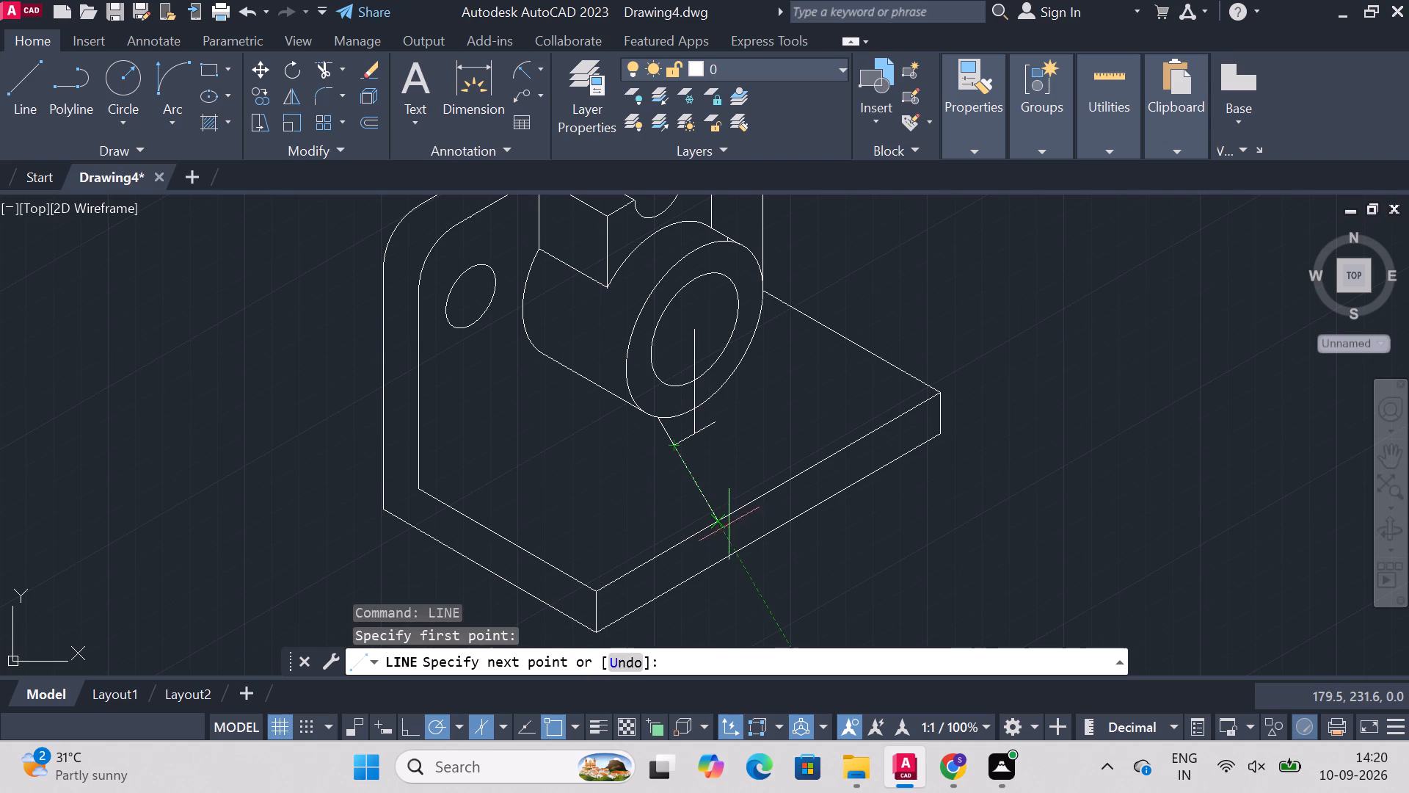
click(721, 521)
key(Escape)
Draw a line about 7 long from the free end of the 30° line up to the cylinder face's lower edge.
text(line)
key(Return)
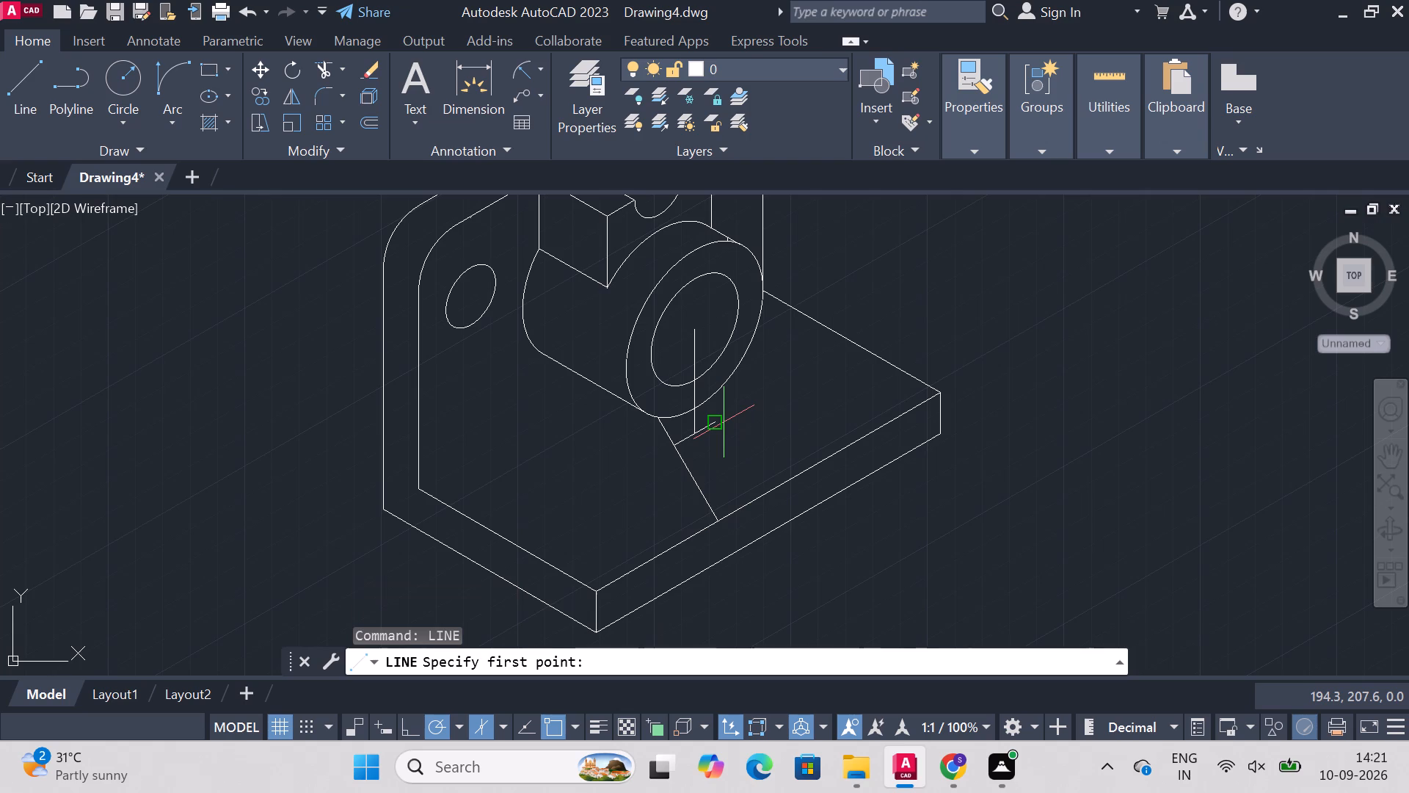
click(720, 422)
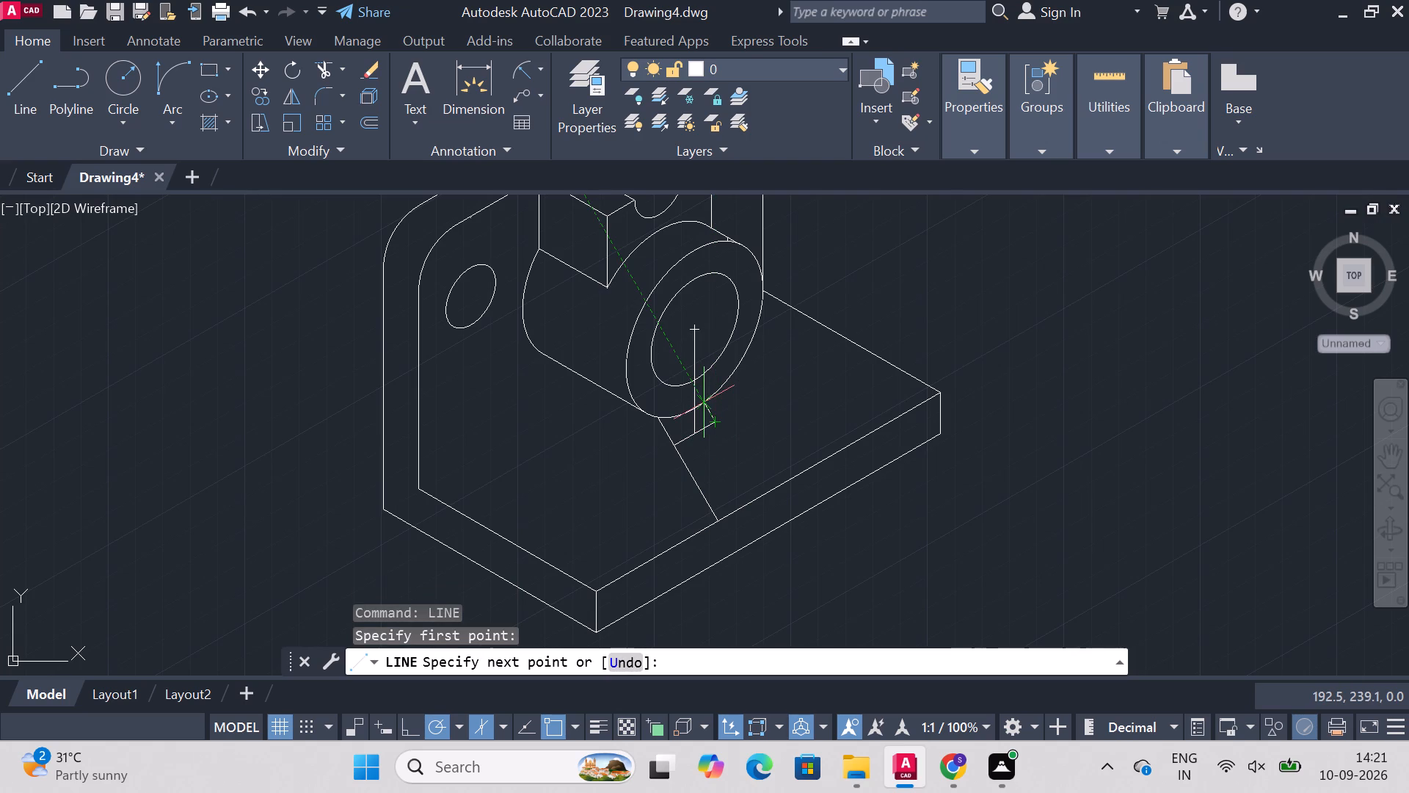
click(704, 402)
key(Escape)
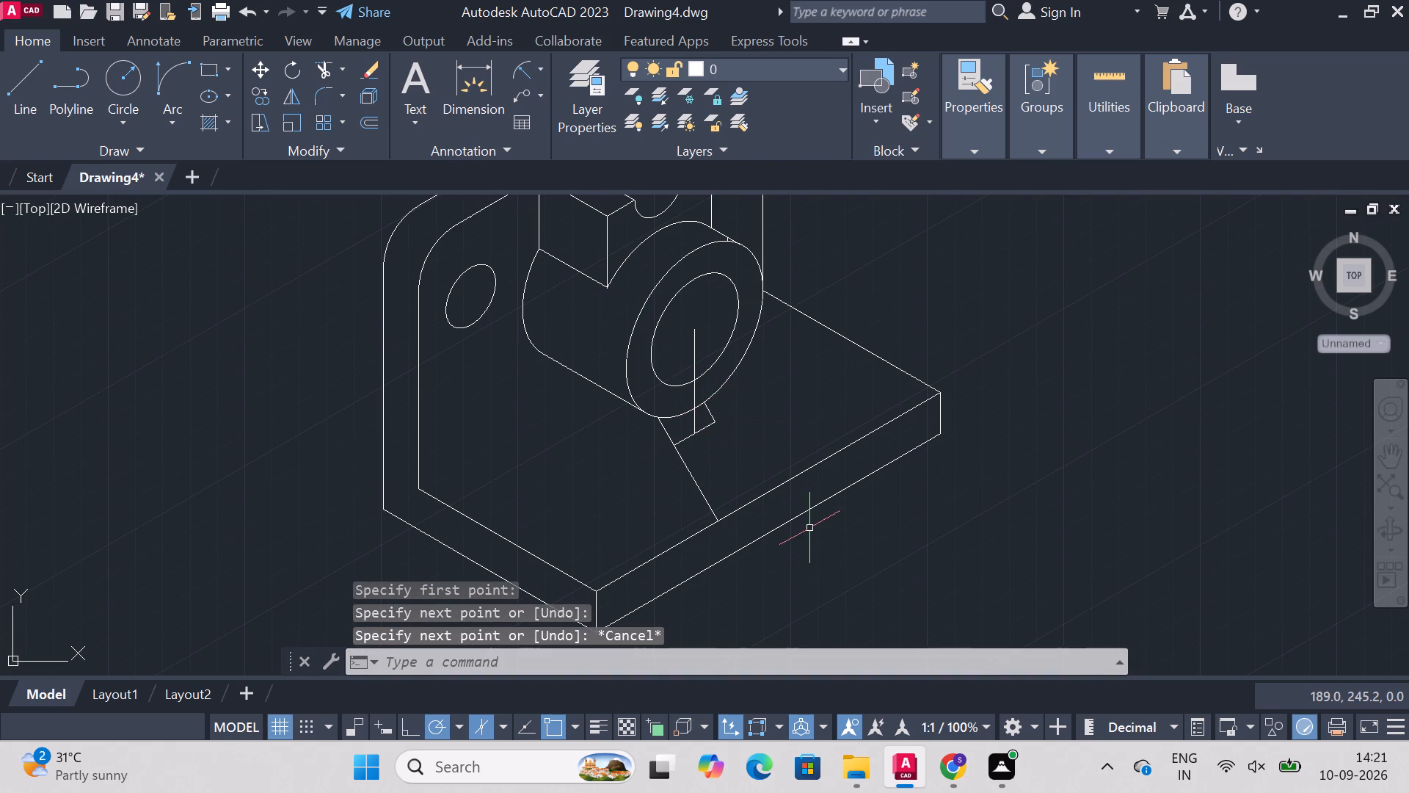
Draw a sloped line from the free end of the 30° line down to the base plate's upper front edge.
text(line)
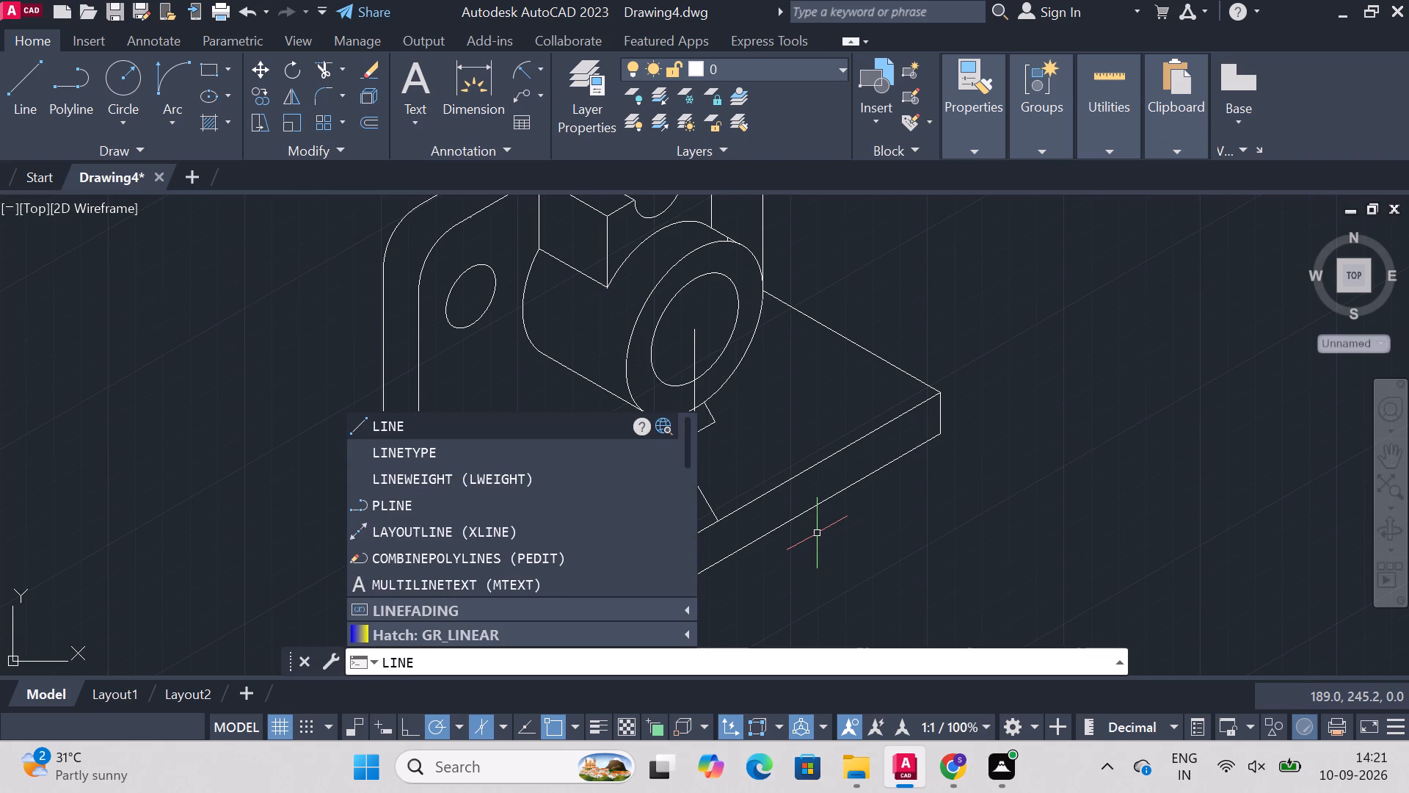
key(Return)
click(716, 419)
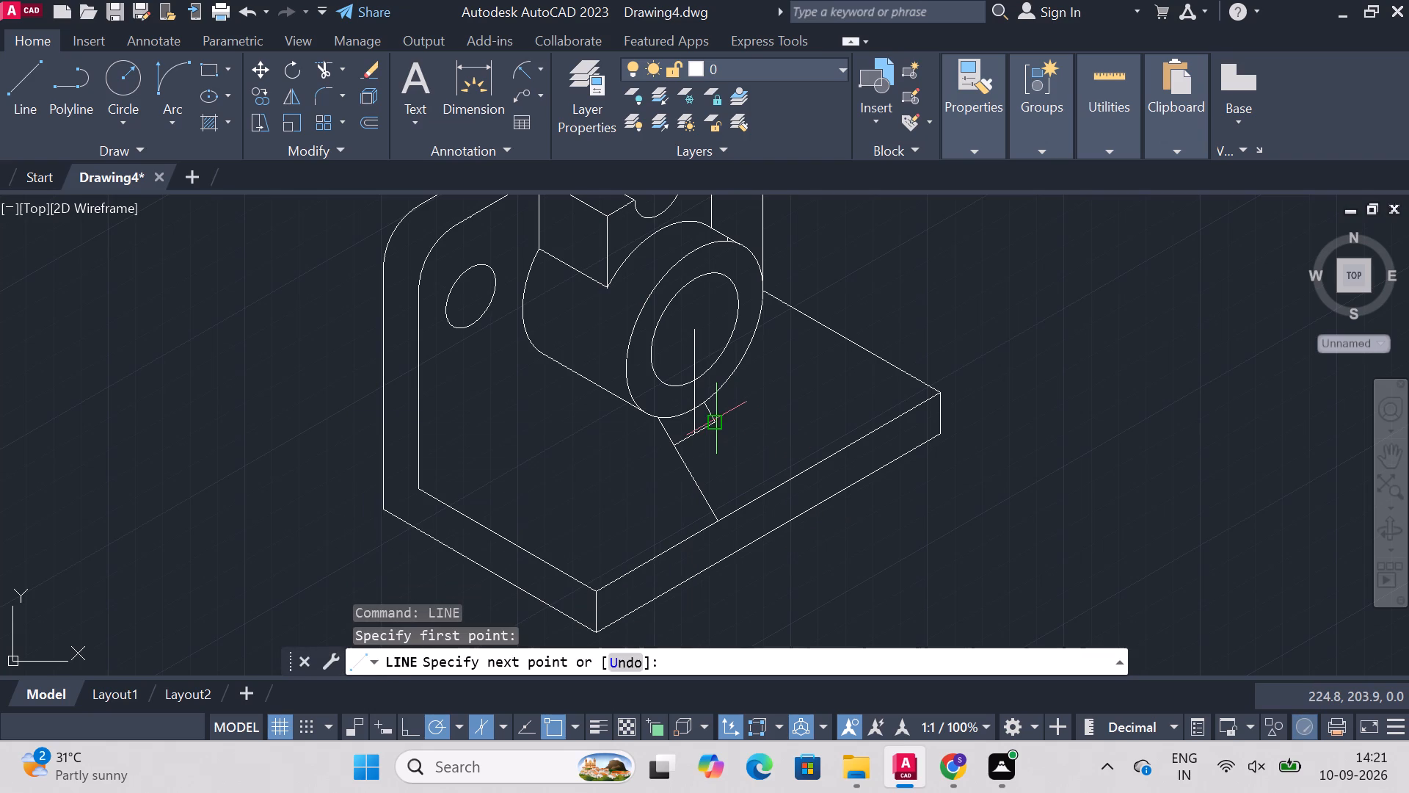
click(749, 503)
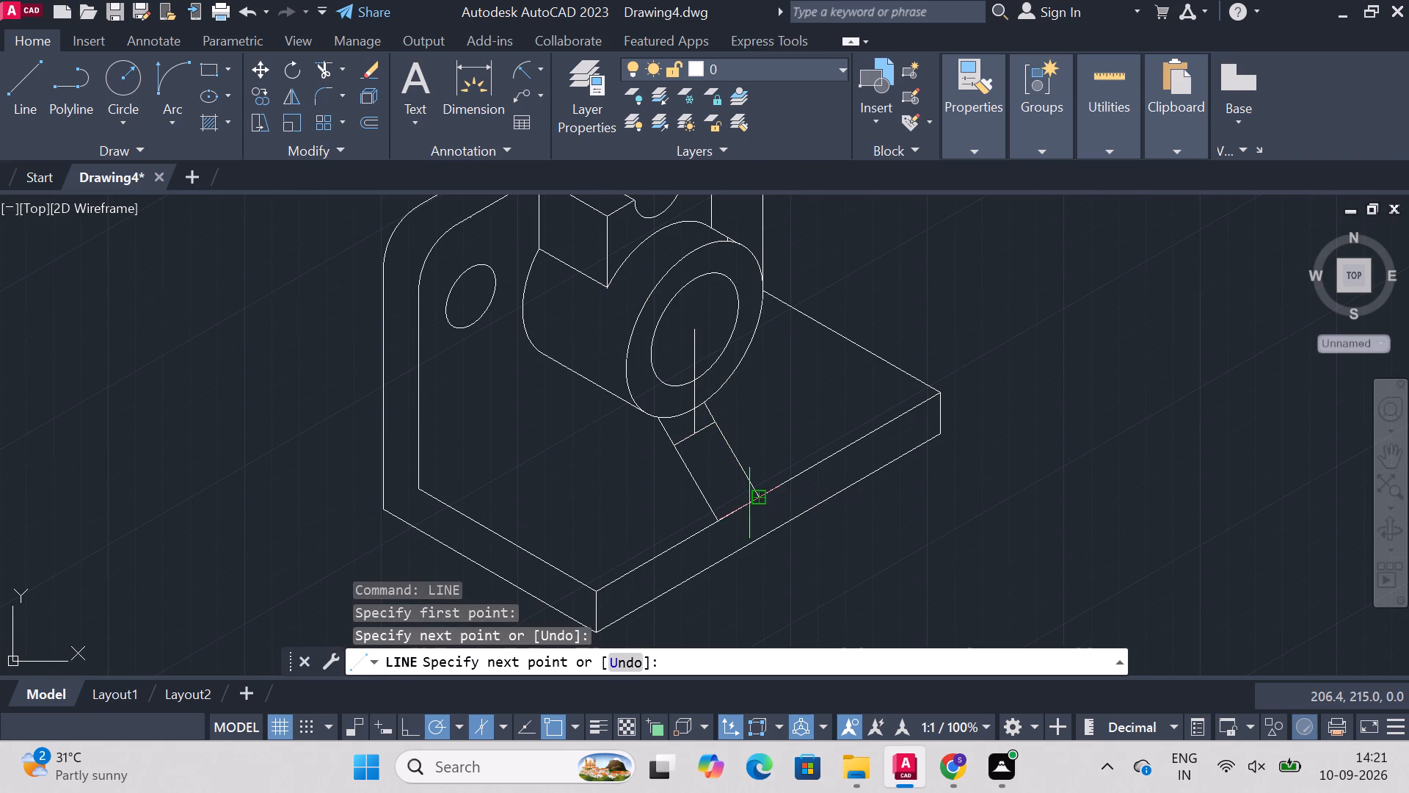
key(Escape)
Trim away the two short 7.5 cross lines between the rib's sloped edges and the vertical centre line inside the cylinder face.
text(trim)
key(Return)
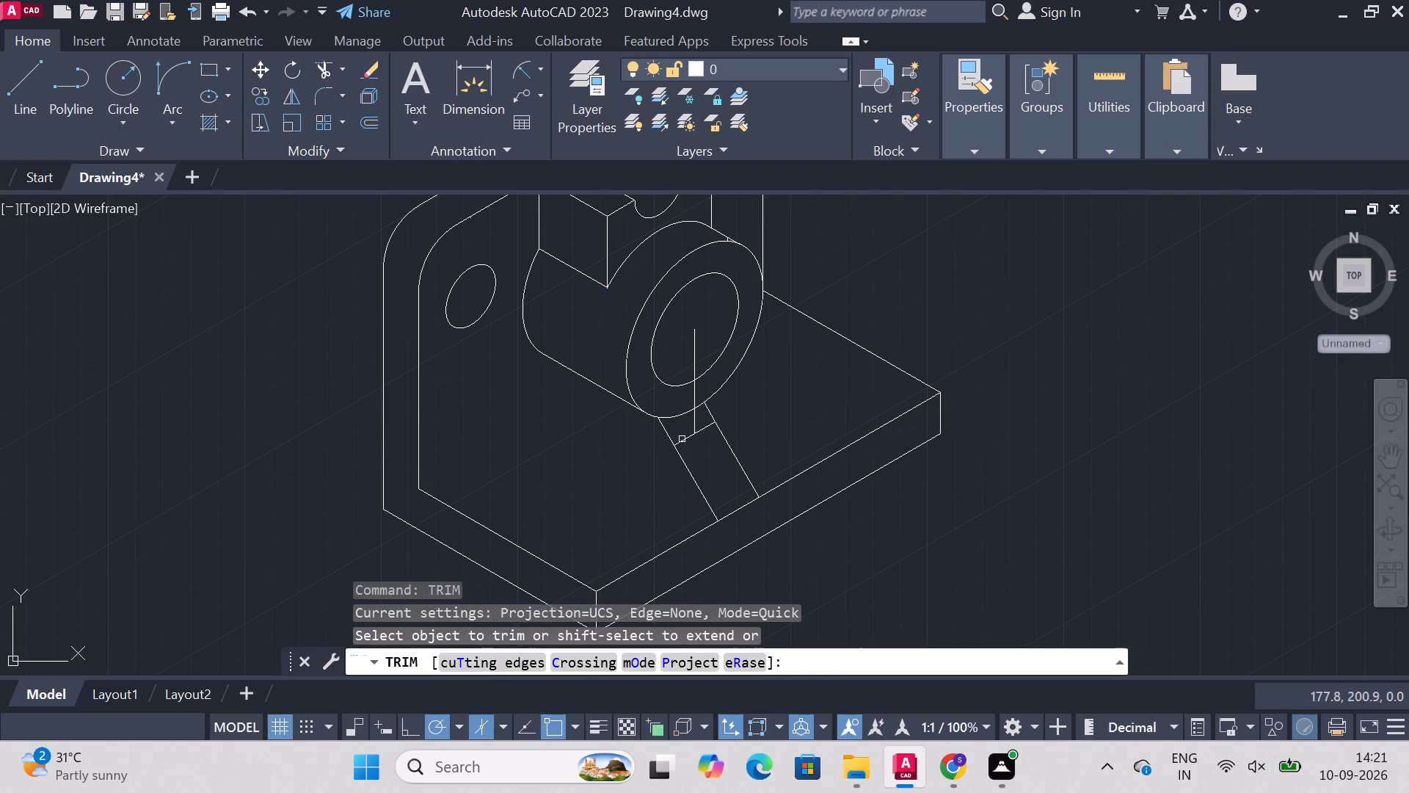
click(683, 440)
click(704, 432)
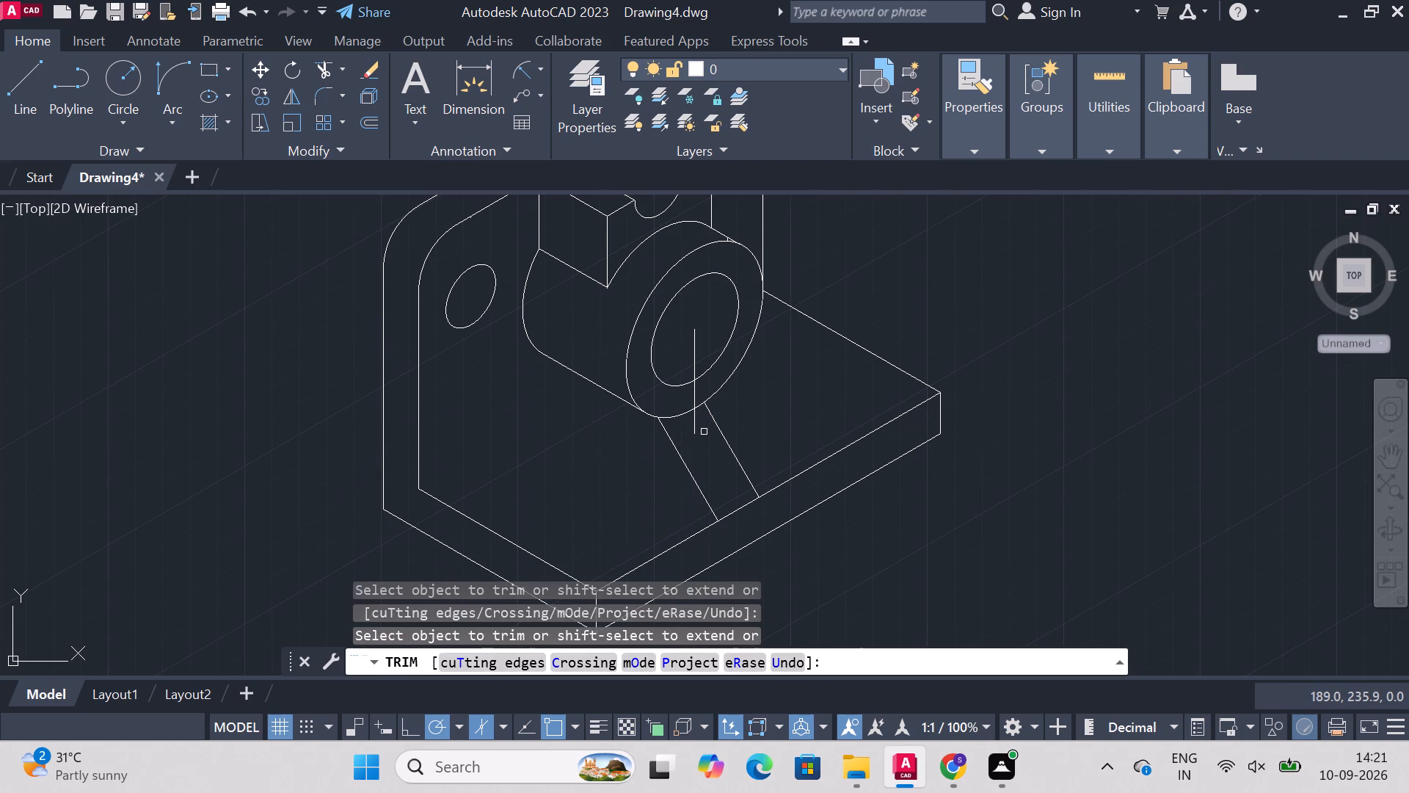
click(695, 428)
click(694, 388)
click(692, 361)
key(Escape)
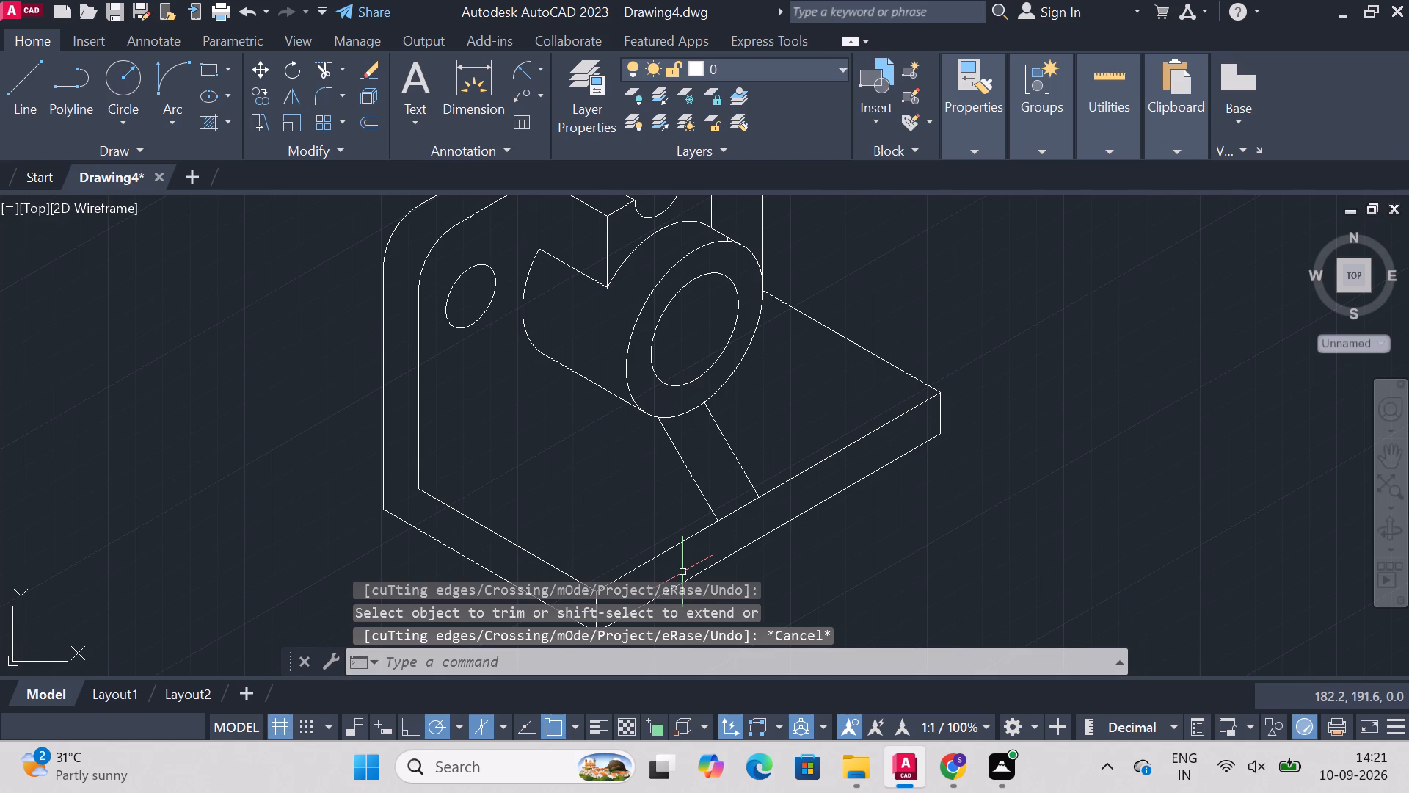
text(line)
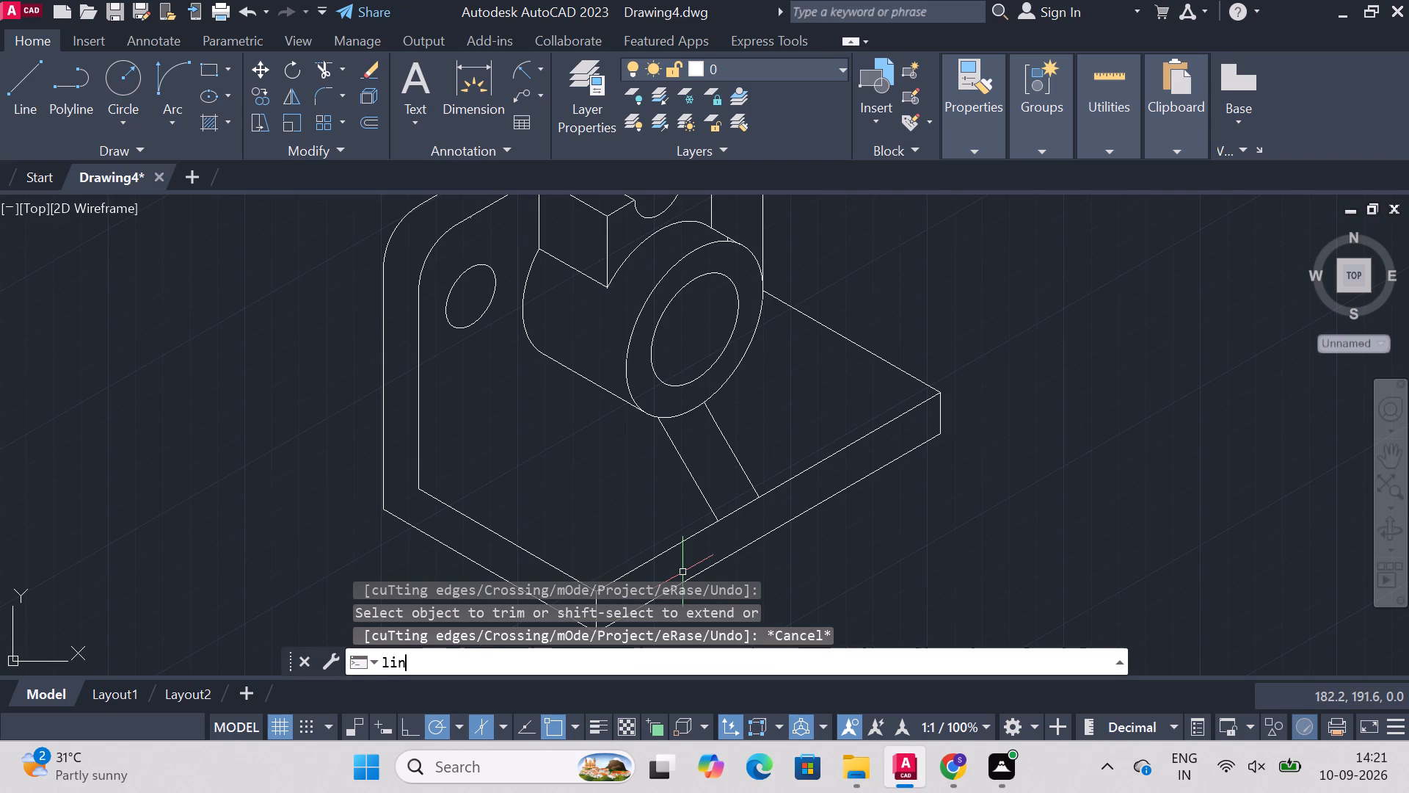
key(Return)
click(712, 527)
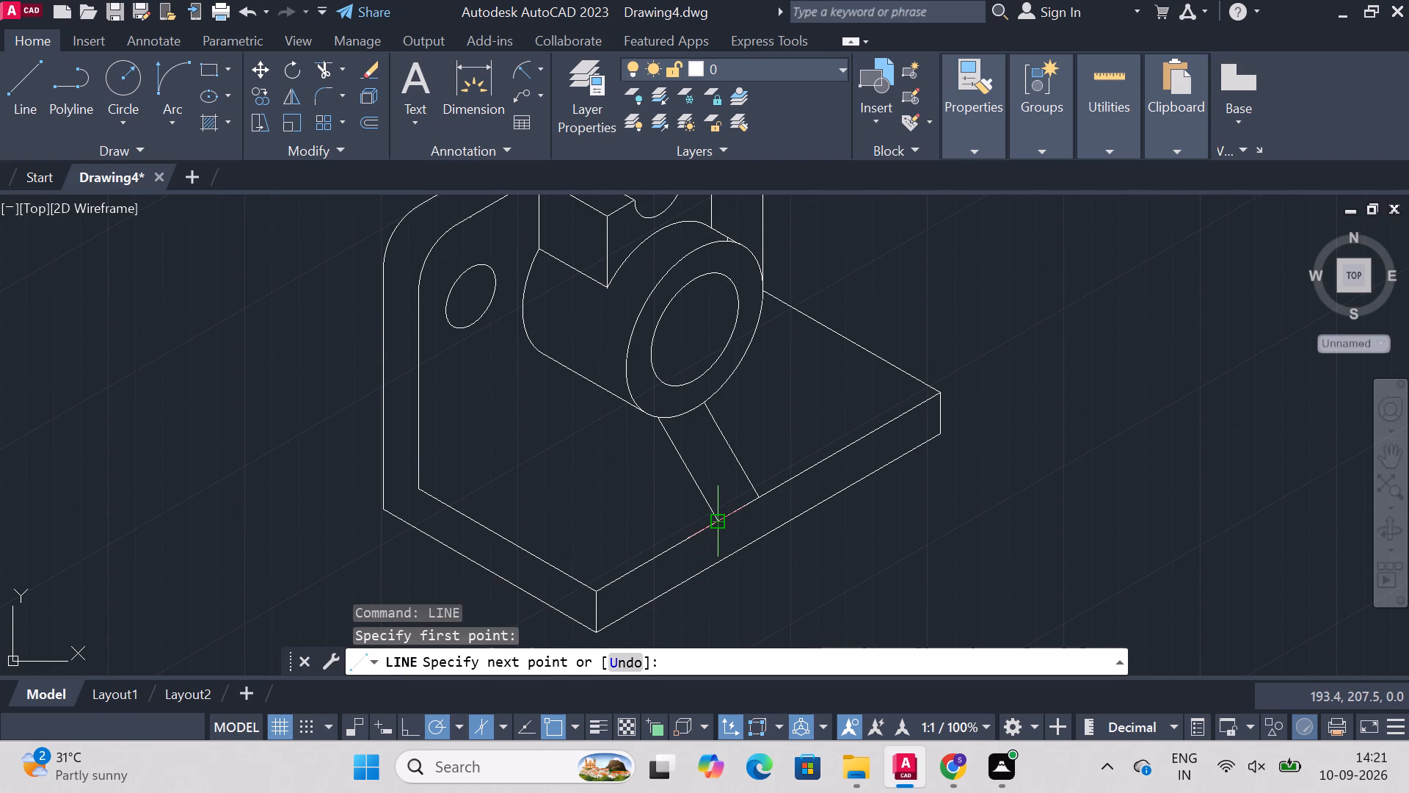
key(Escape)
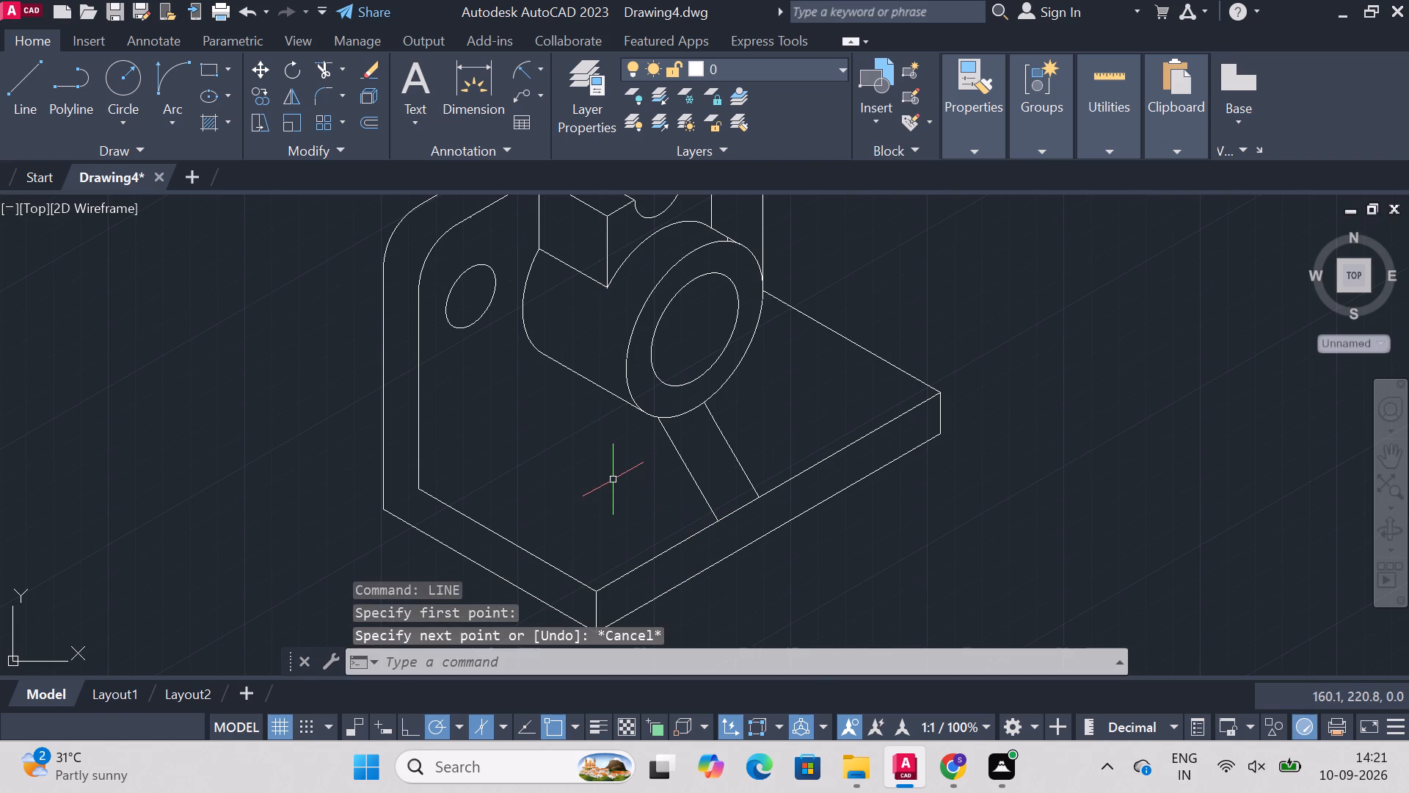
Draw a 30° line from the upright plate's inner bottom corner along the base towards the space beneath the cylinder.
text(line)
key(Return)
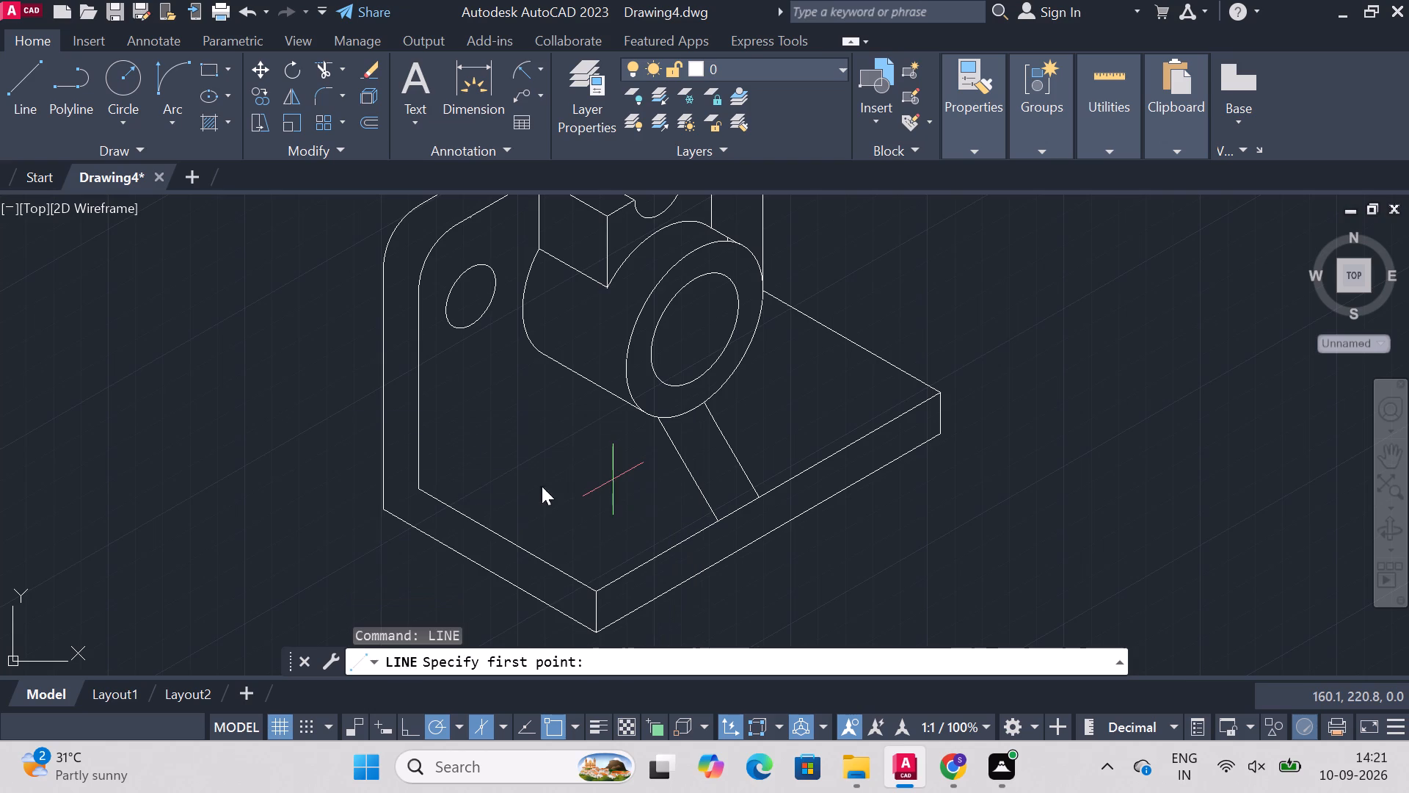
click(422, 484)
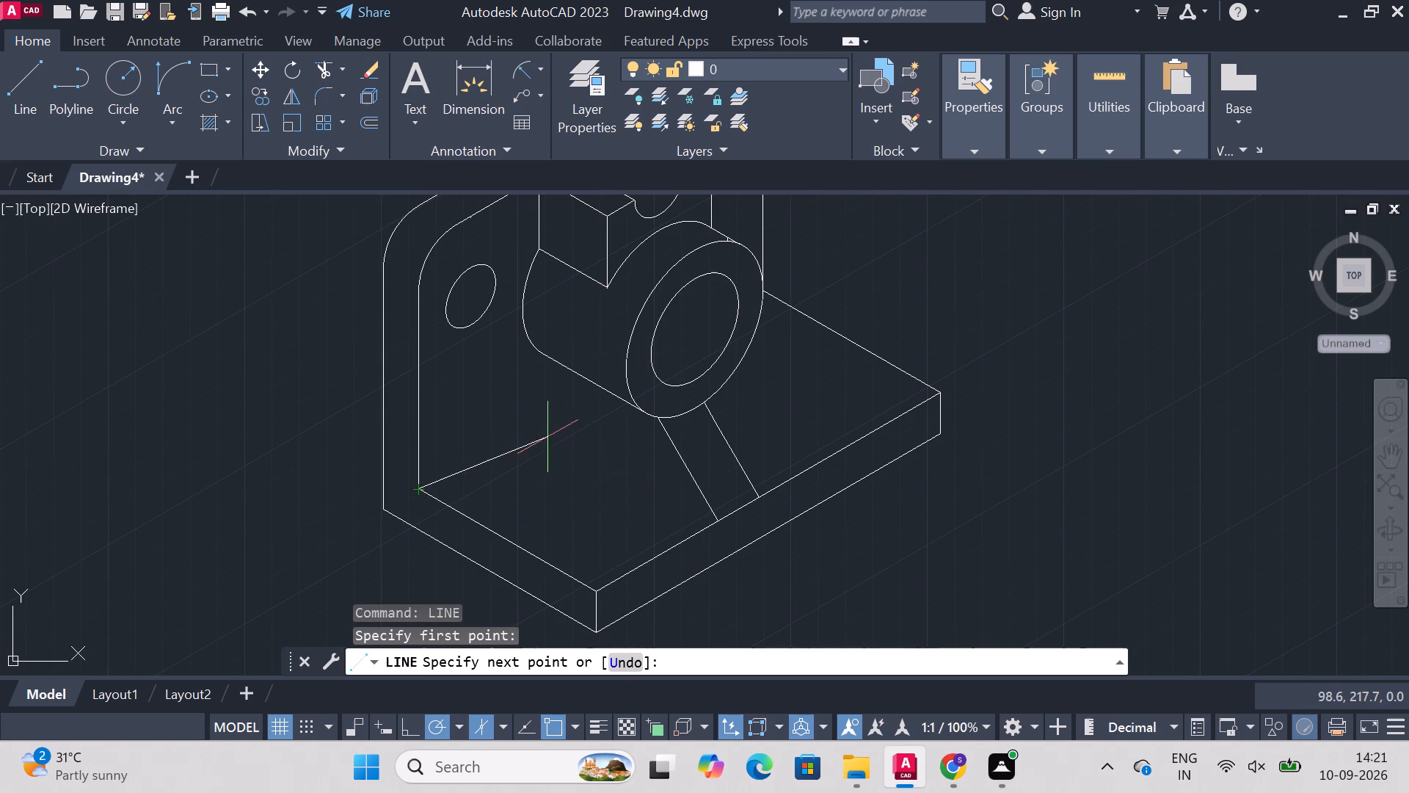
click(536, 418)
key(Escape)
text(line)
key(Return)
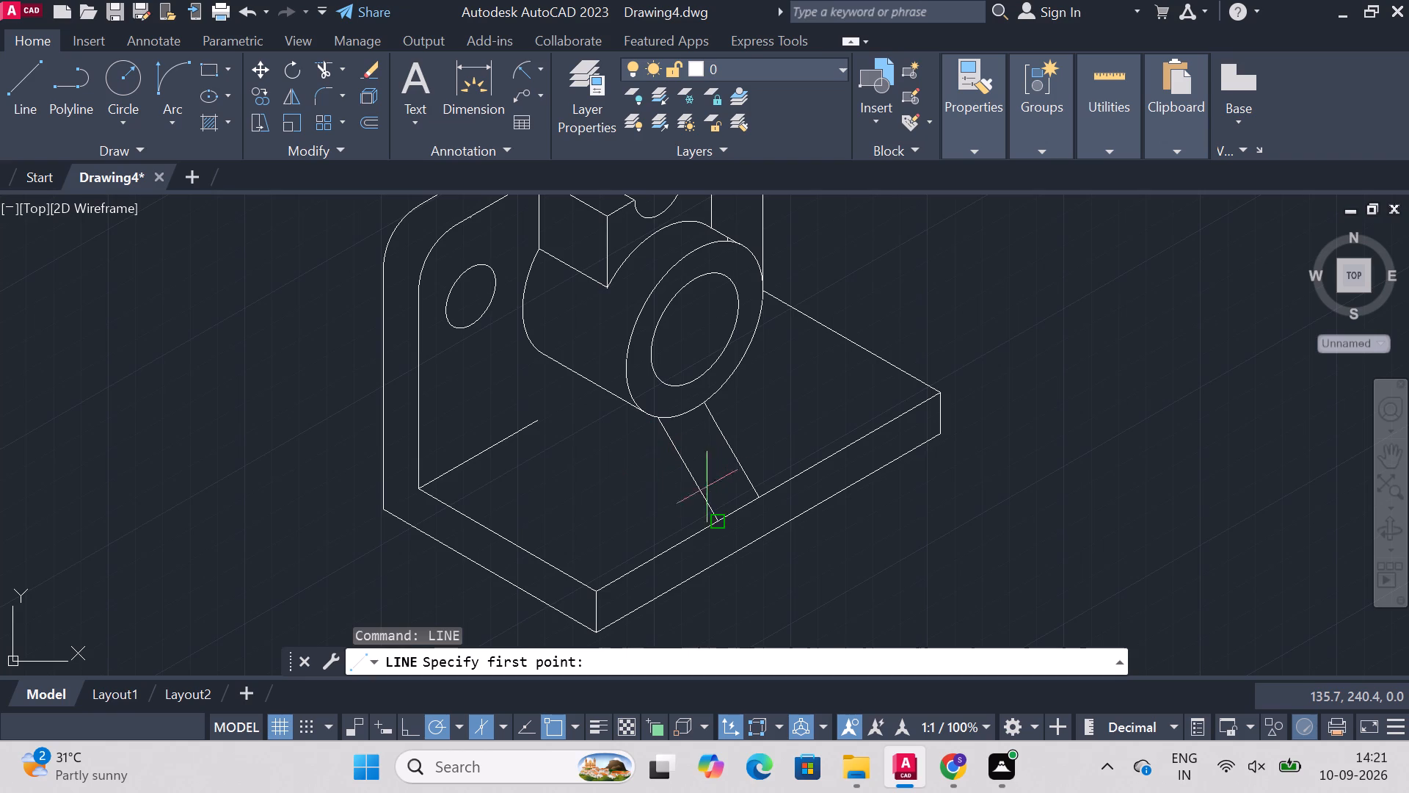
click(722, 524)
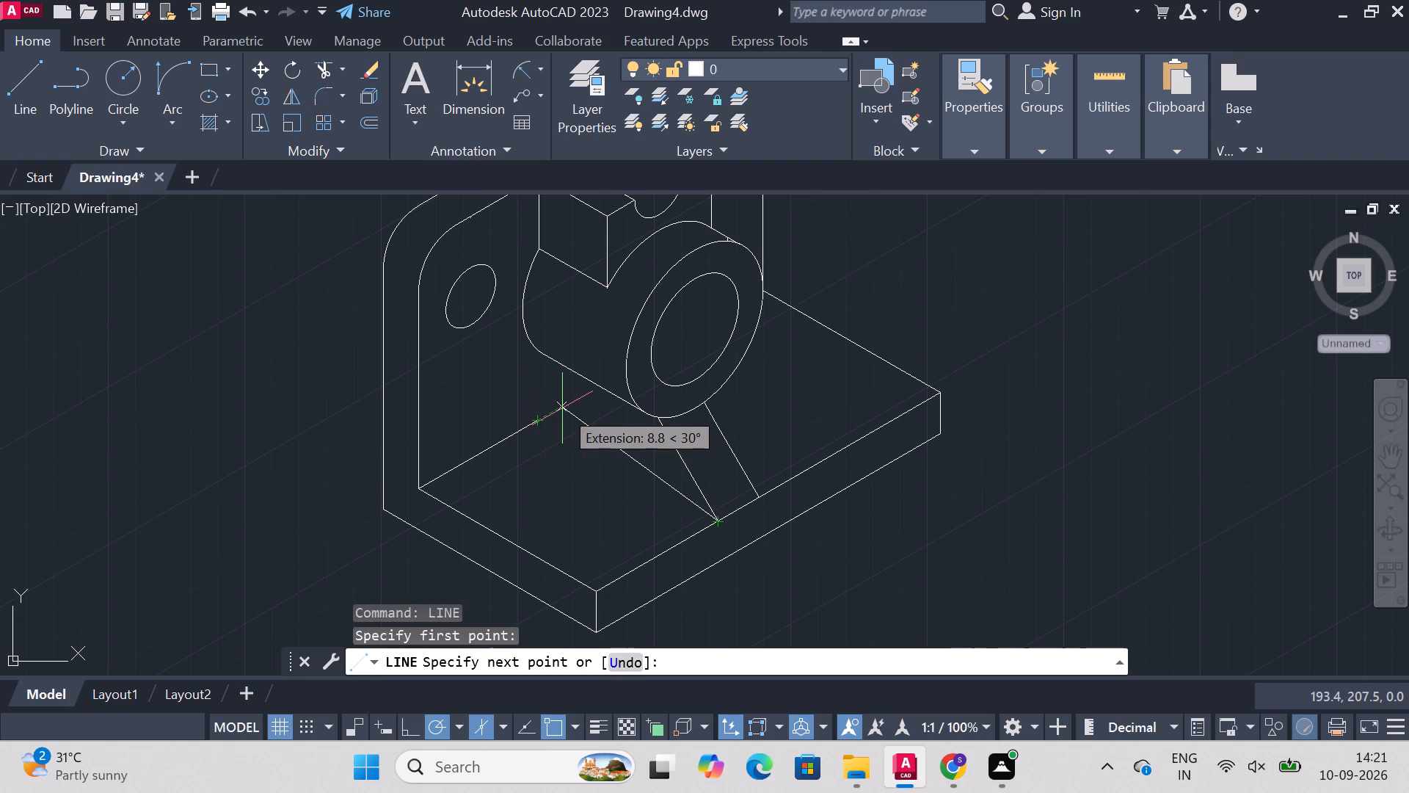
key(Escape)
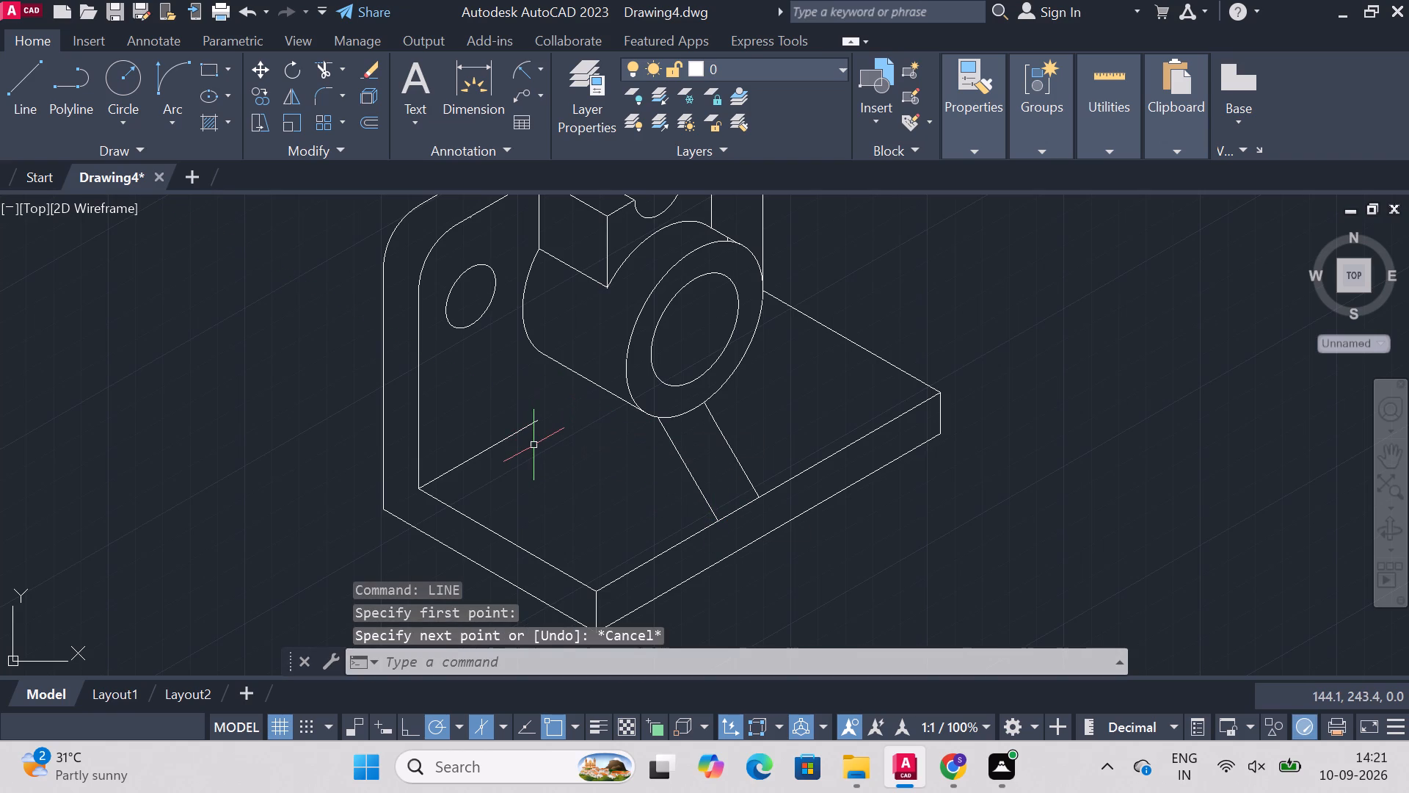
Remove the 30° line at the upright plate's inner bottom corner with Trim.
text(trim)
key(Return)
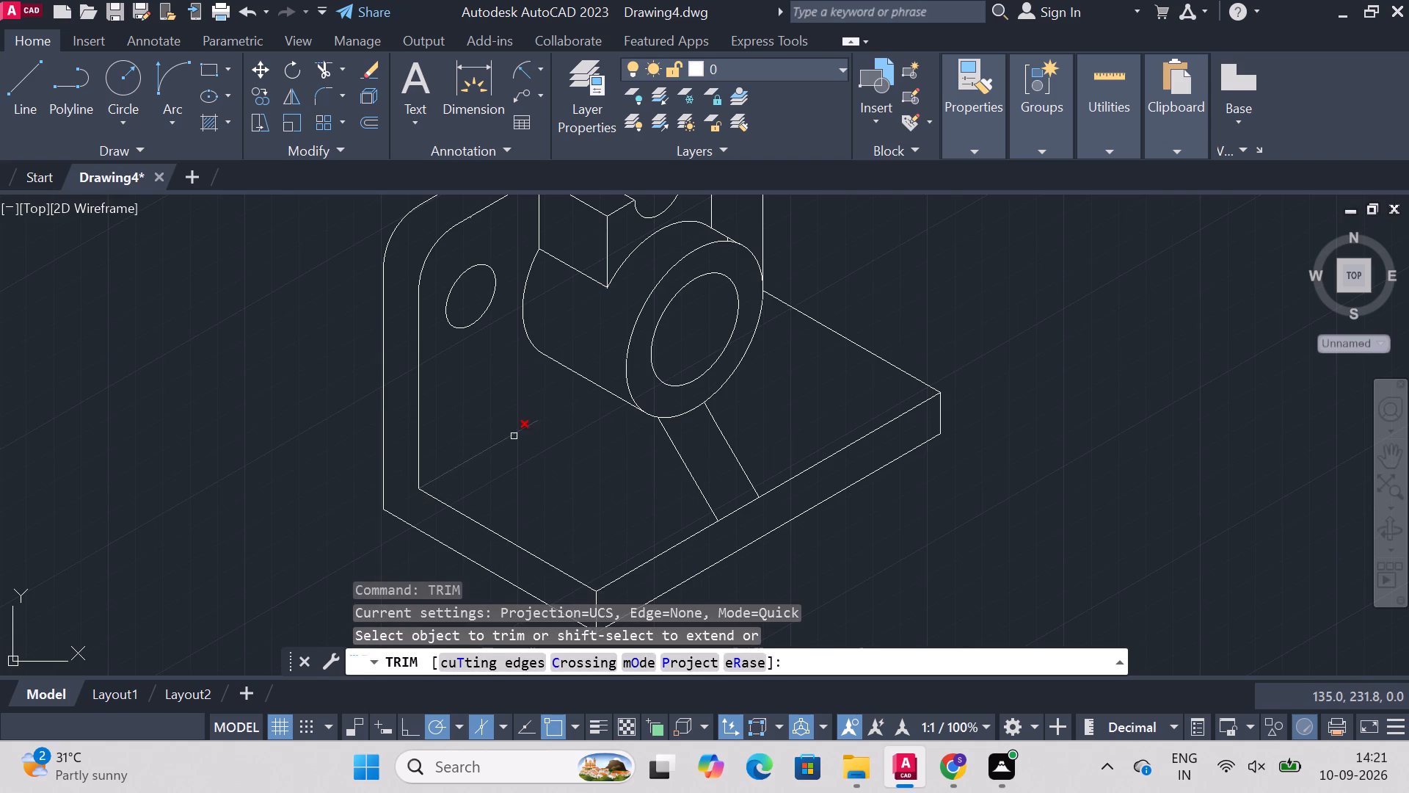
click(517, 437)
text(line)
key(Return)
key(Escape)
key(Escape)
Draw a long line at 150° from the foot of the rib's near sloped edge back past the upright plate's base.
text(line)
key(Return)
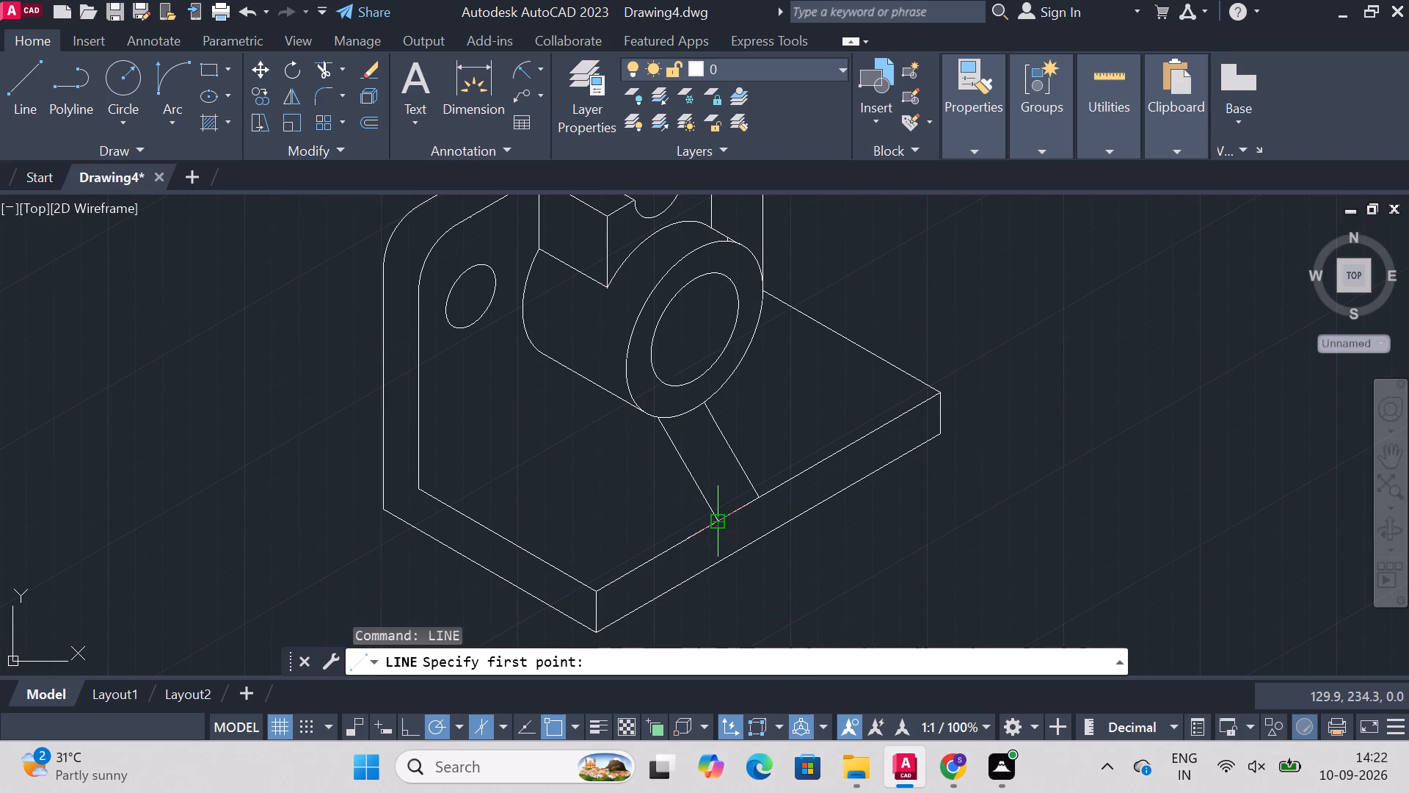
click(721, 522)
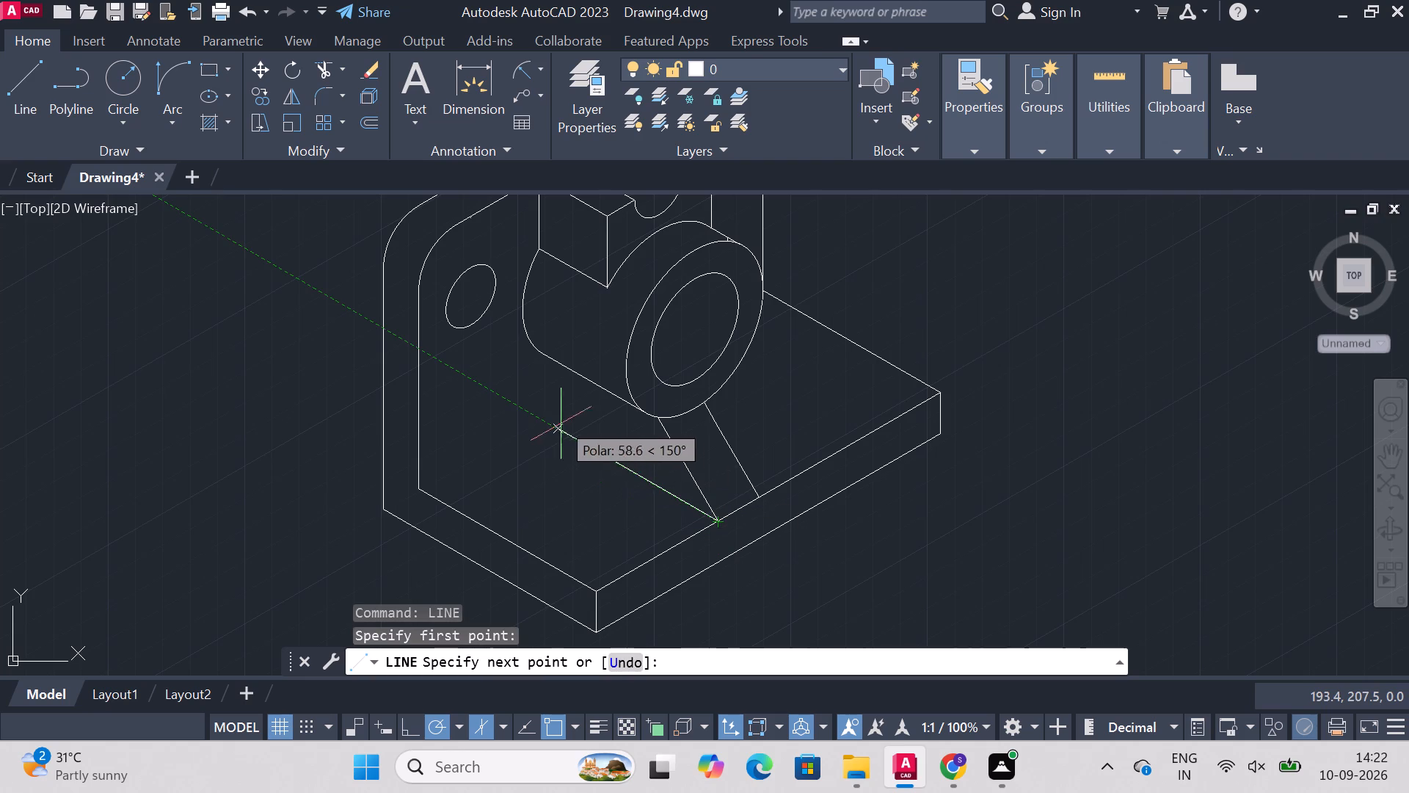
click(481, 373)
key(Escape)
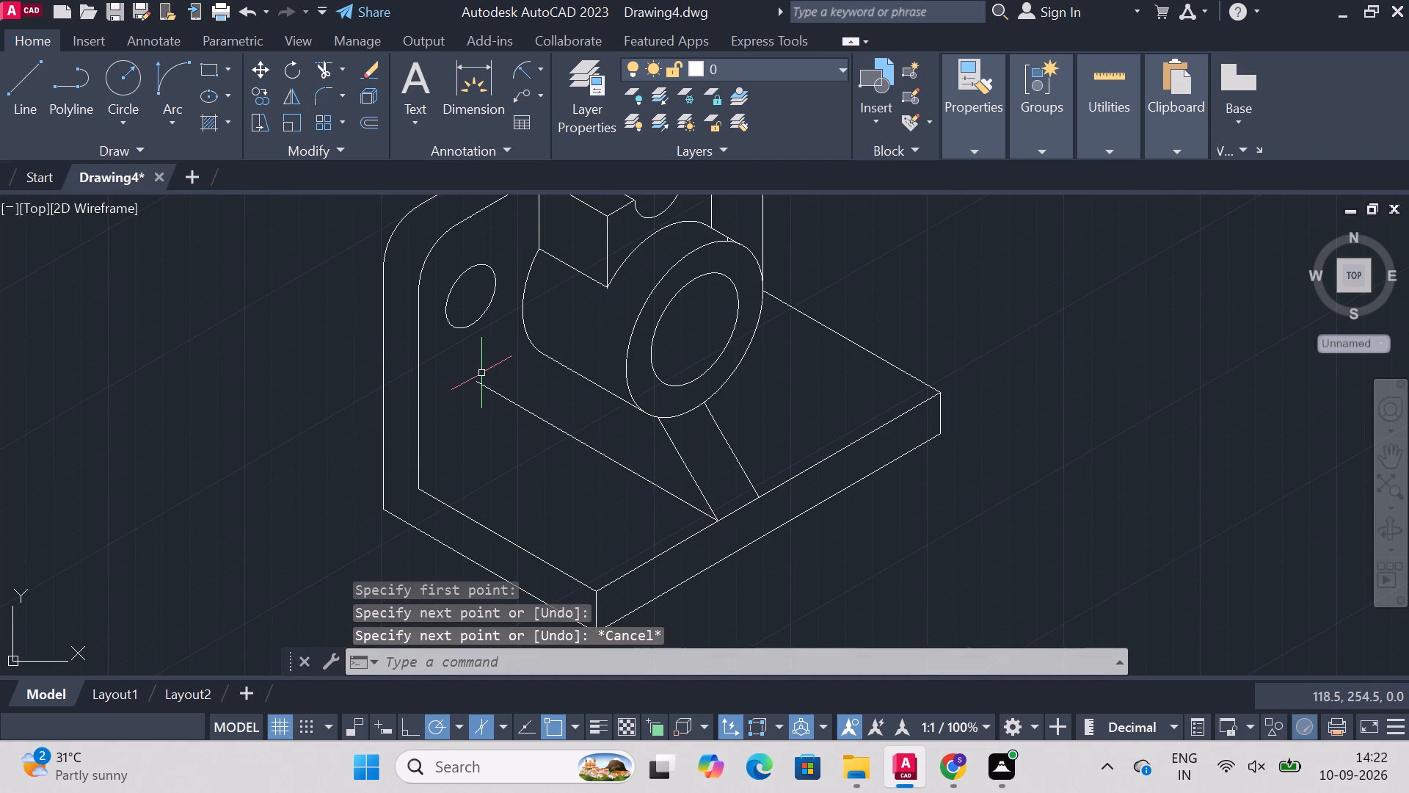
Draw a line about 44 long at 30° from the upright plate's inner bottom corner to the rib's 150° base line.
text(line)
key(Return)
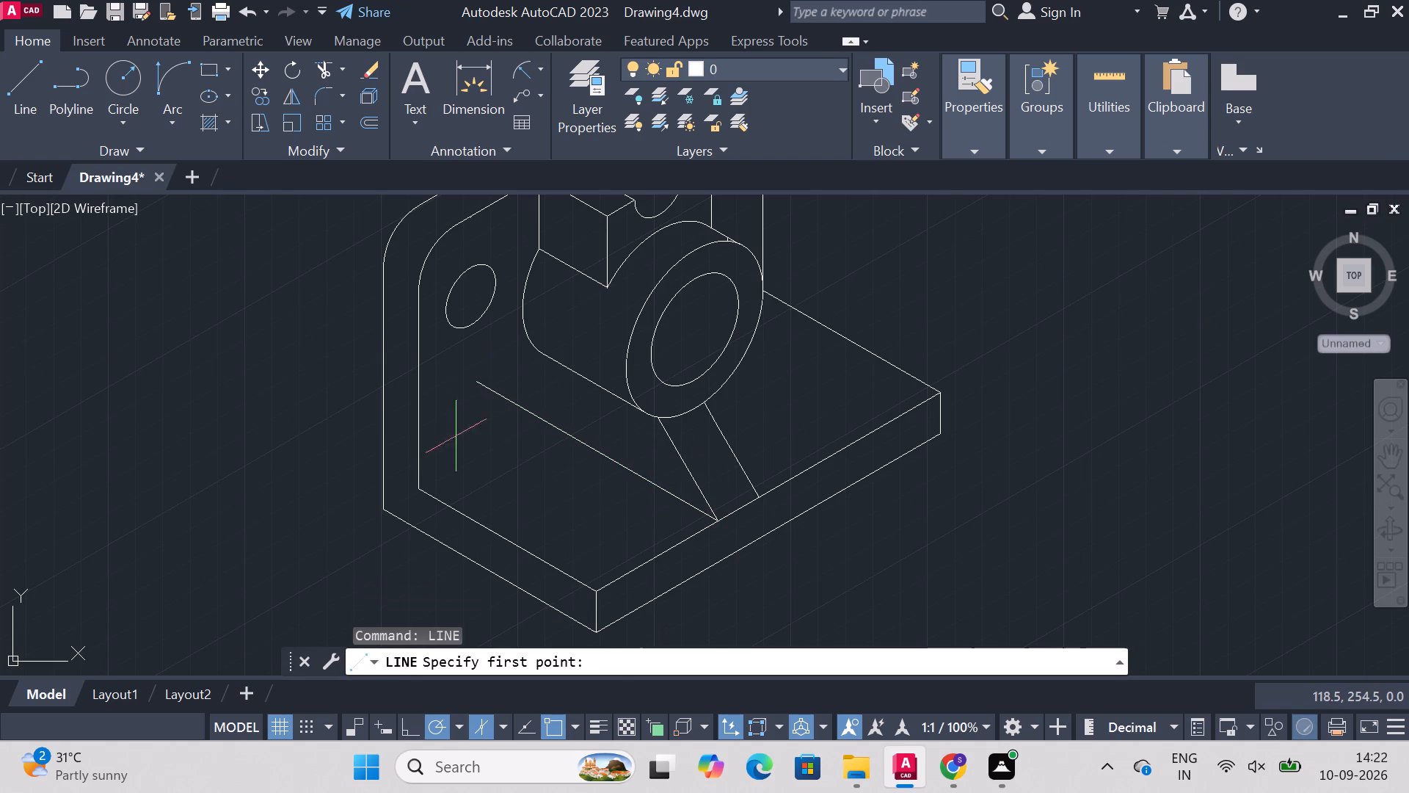
click(421, 488)
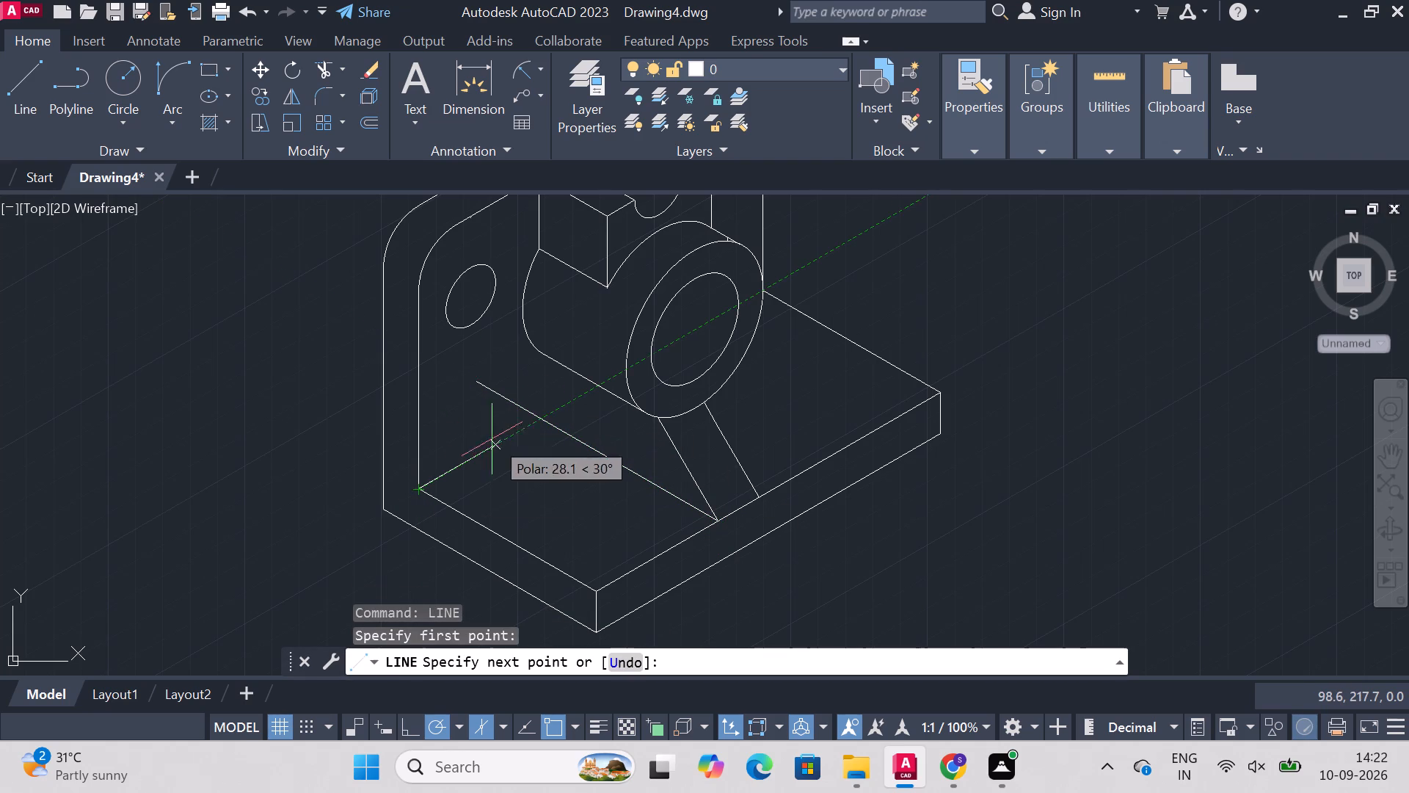
click(537, 419)
key(Escape)
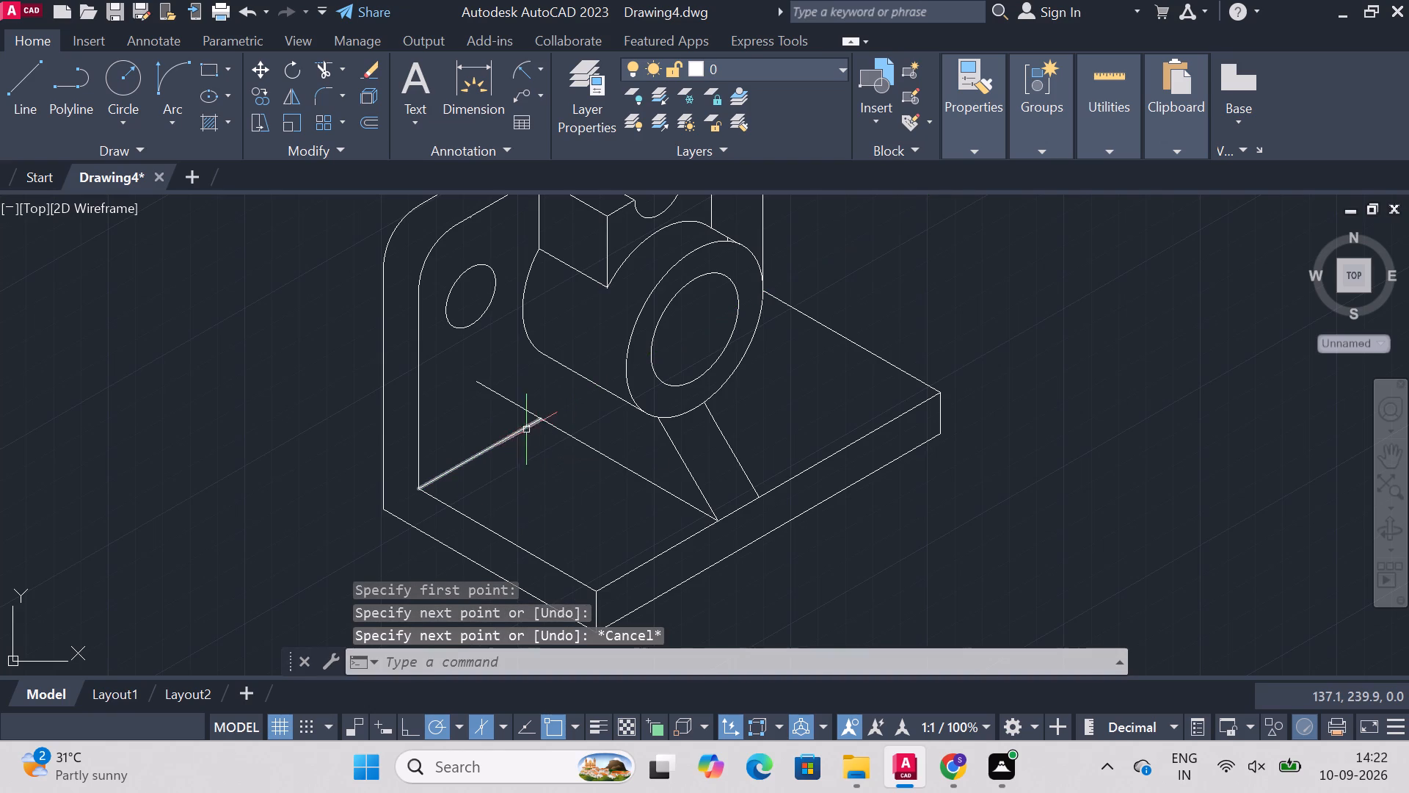
Trim the 150° base line's excess beyond its intersection with the upright plate's 30° bottom edge.
text(trim)
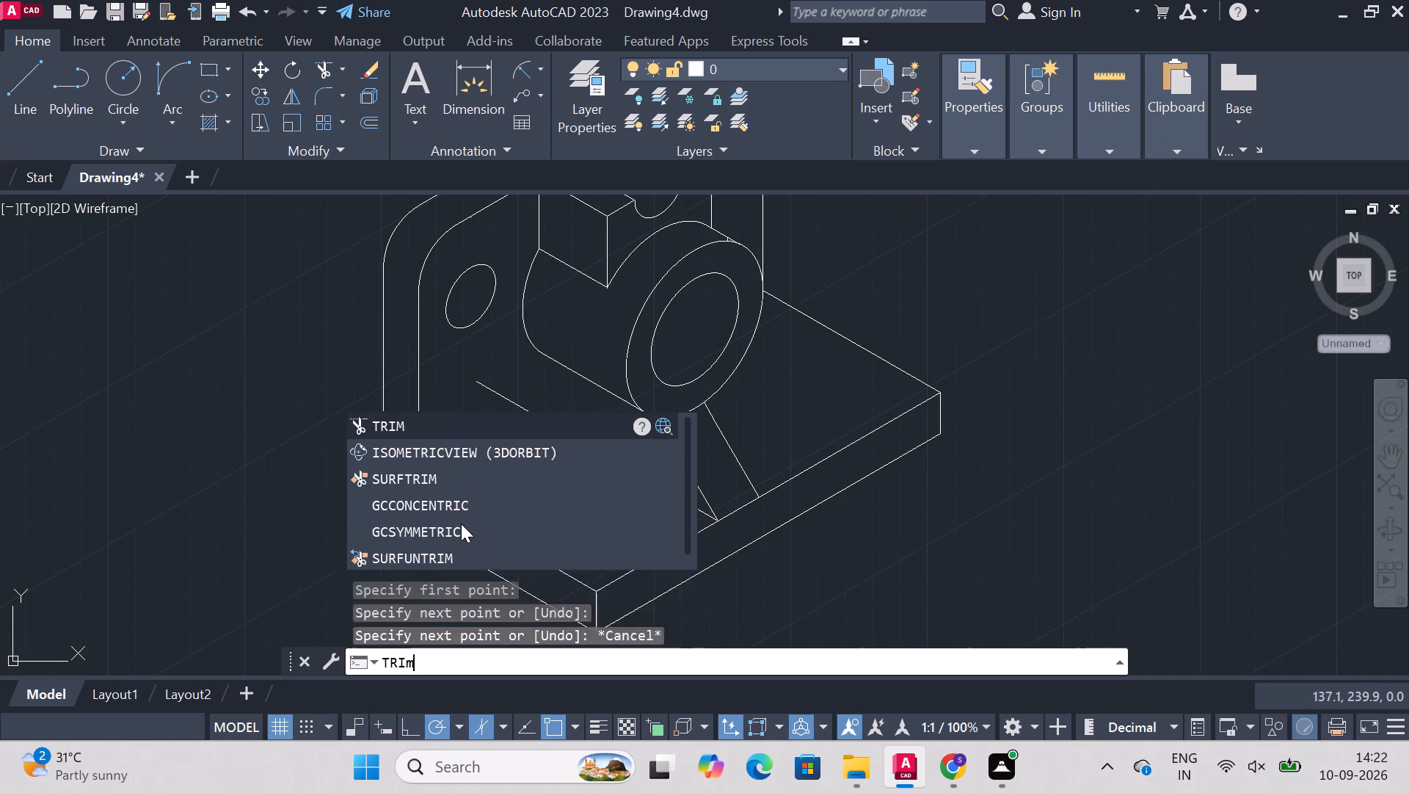
key(Return)
click(489, 390)
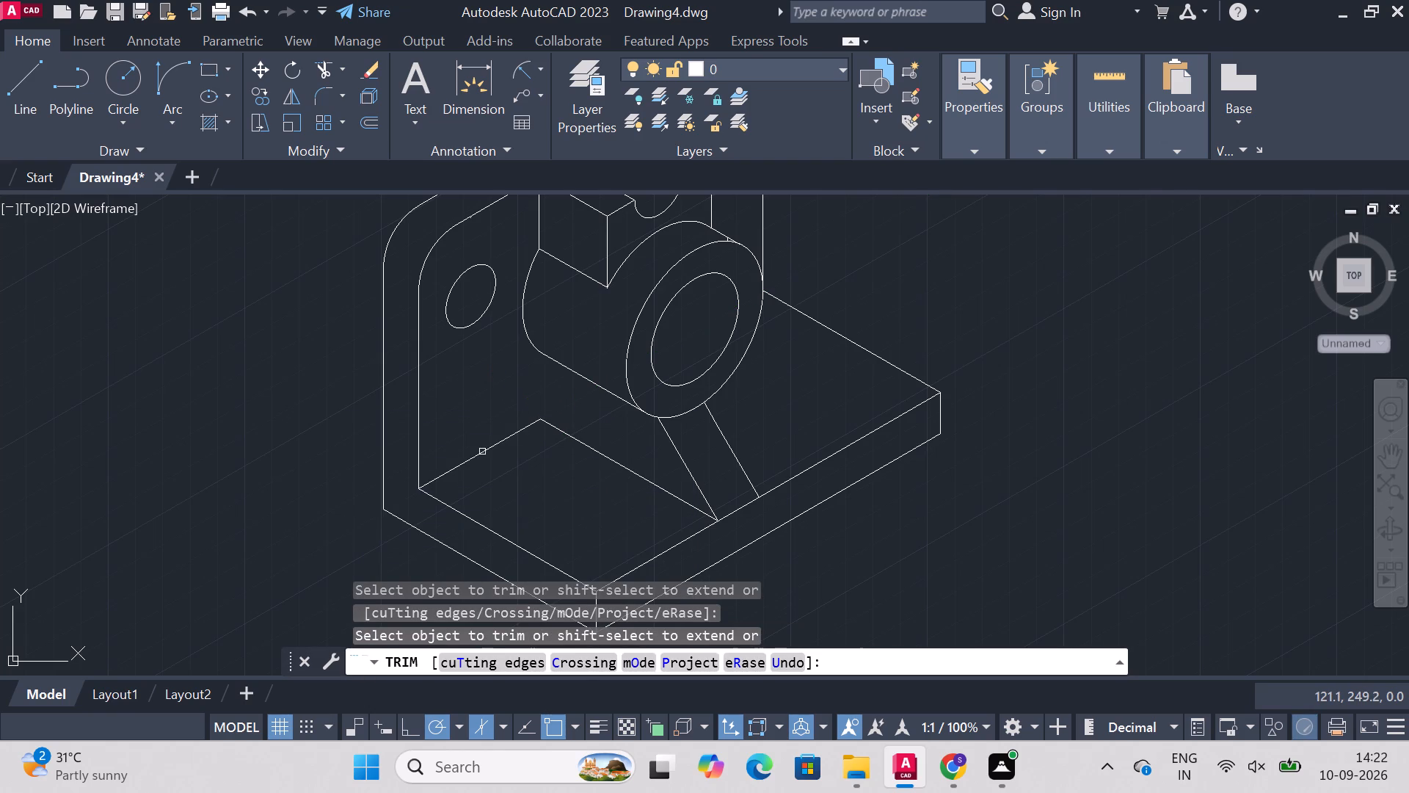
text(line)
key(Return)
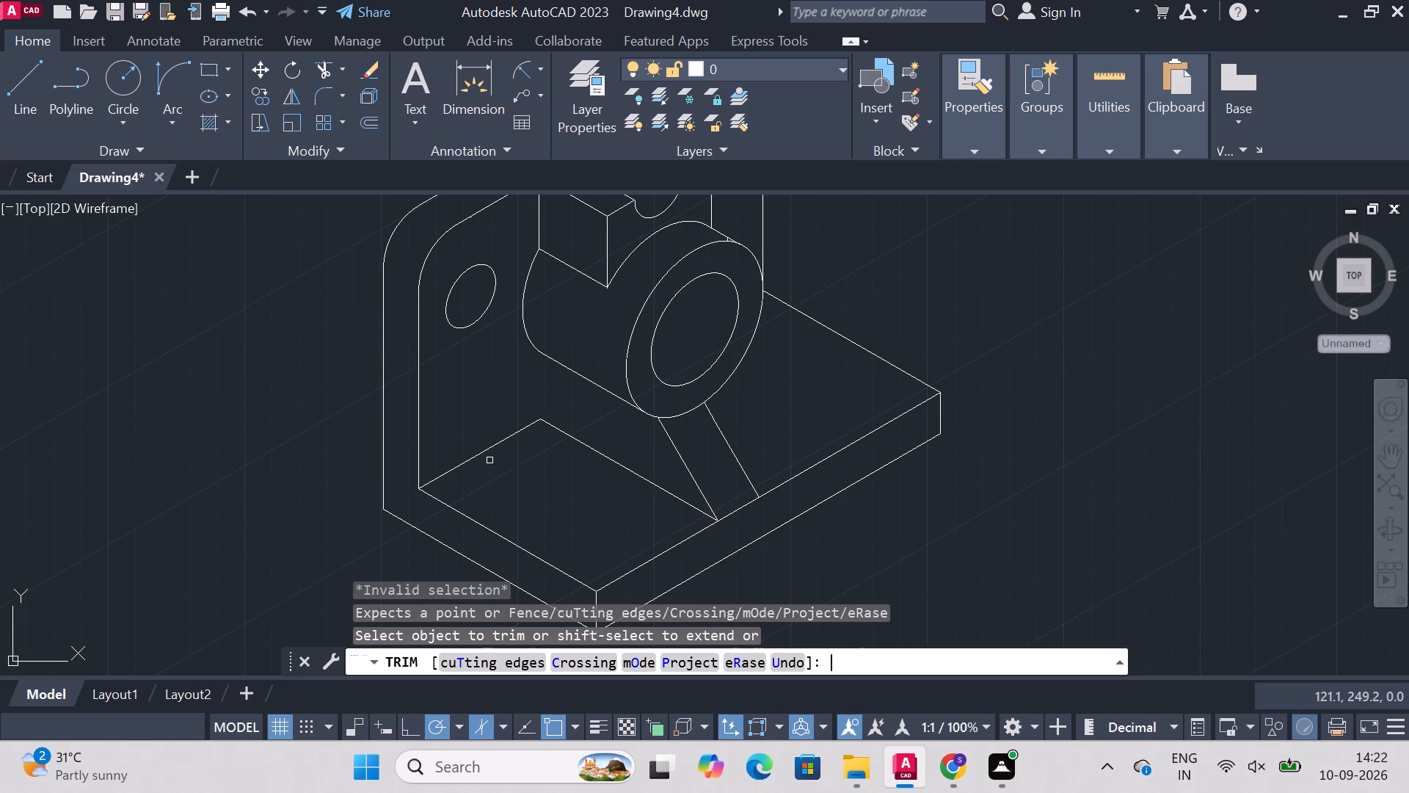
key(Escape)
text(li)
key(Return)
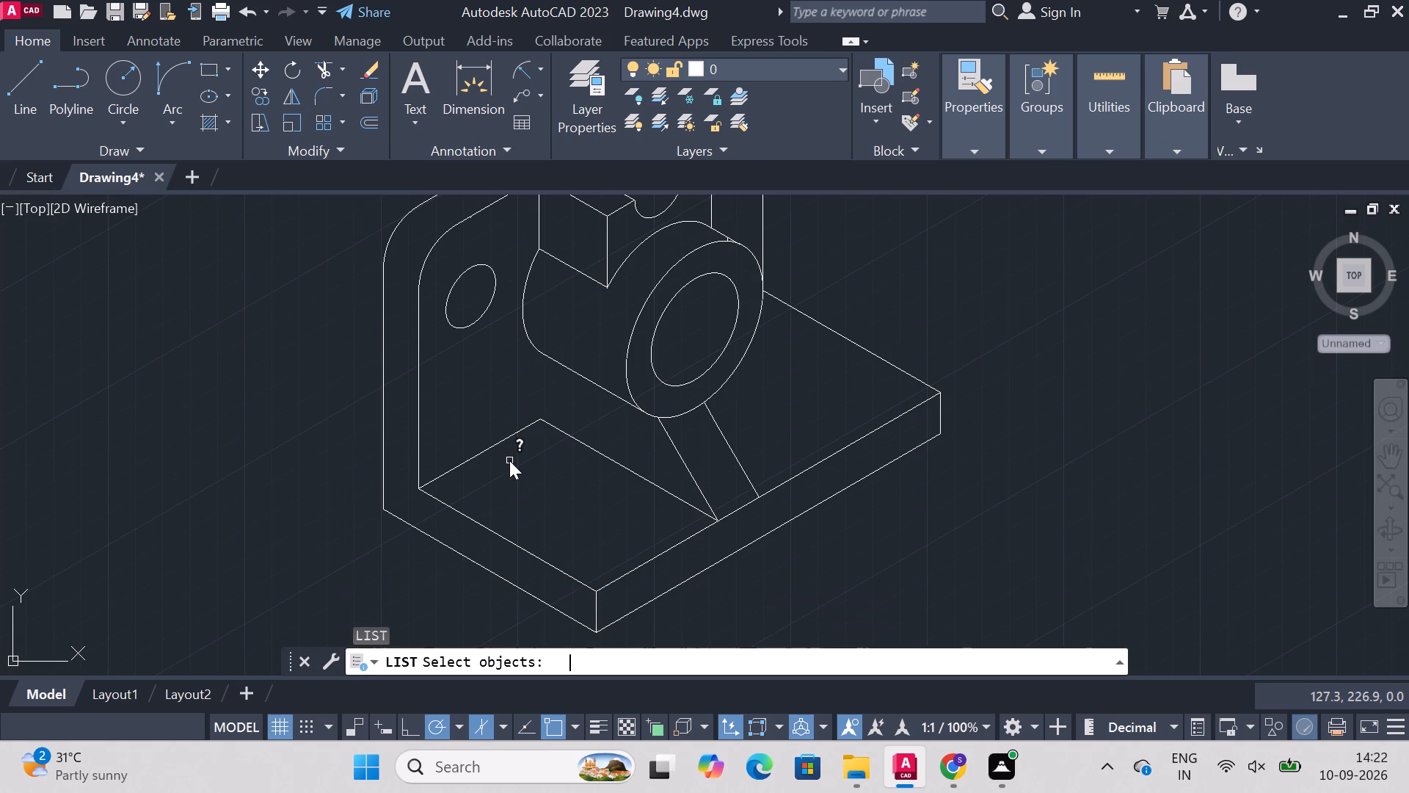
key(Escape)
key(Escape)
Draw a vertical line about 21 long from the corner where the 30° and 150° lines meet up to the cylinder's lower edge.
text(line)
key(Return)
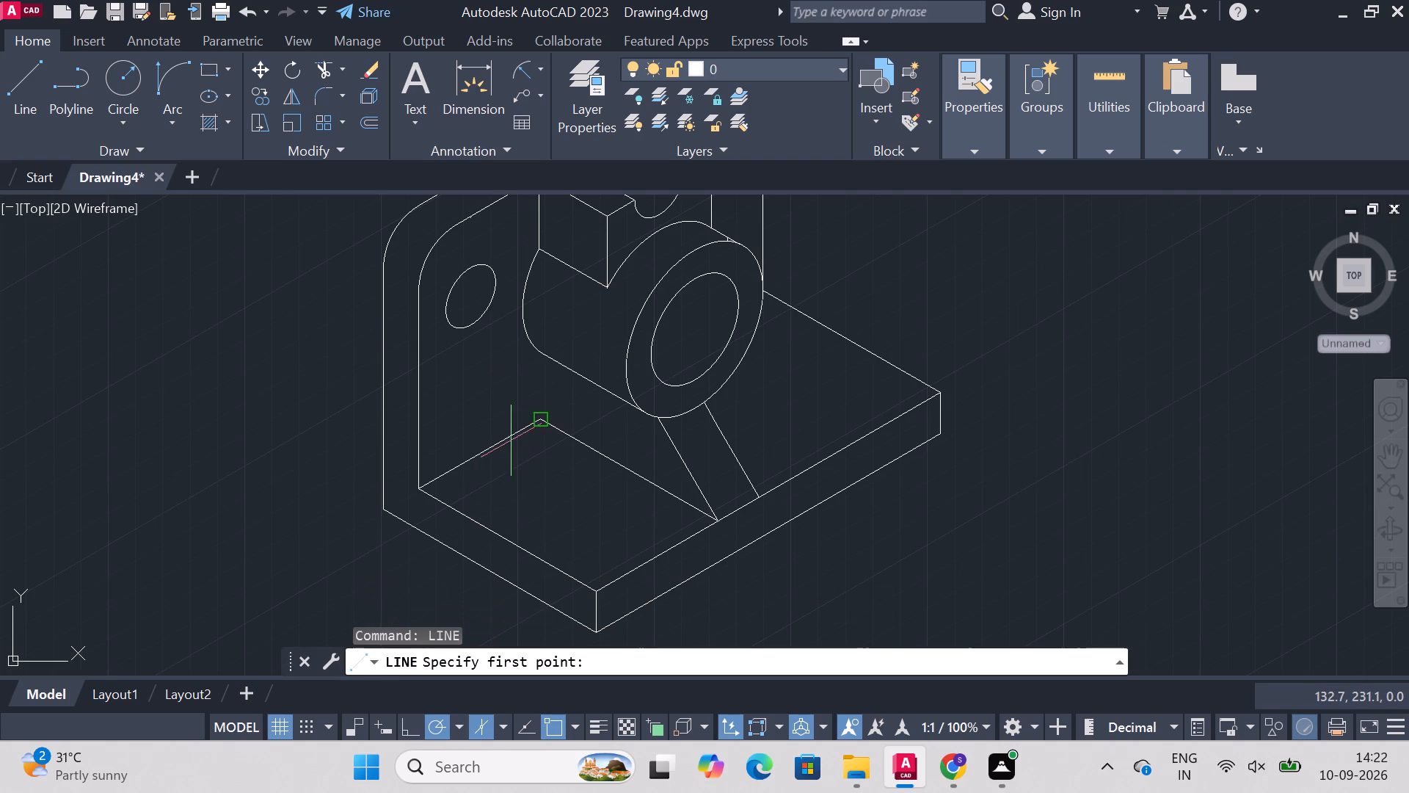
click(540, 416)
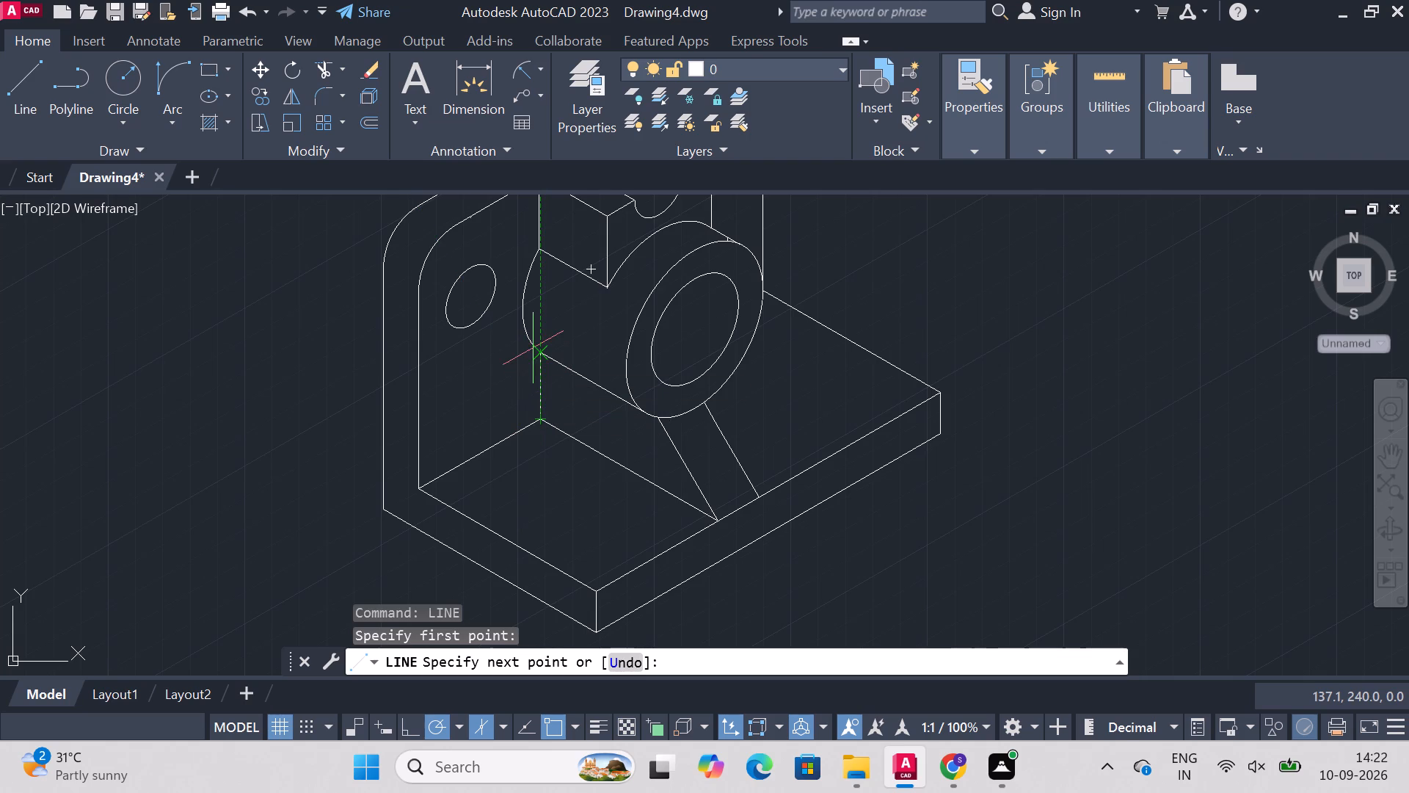
click(534, 353)
key(Escape)
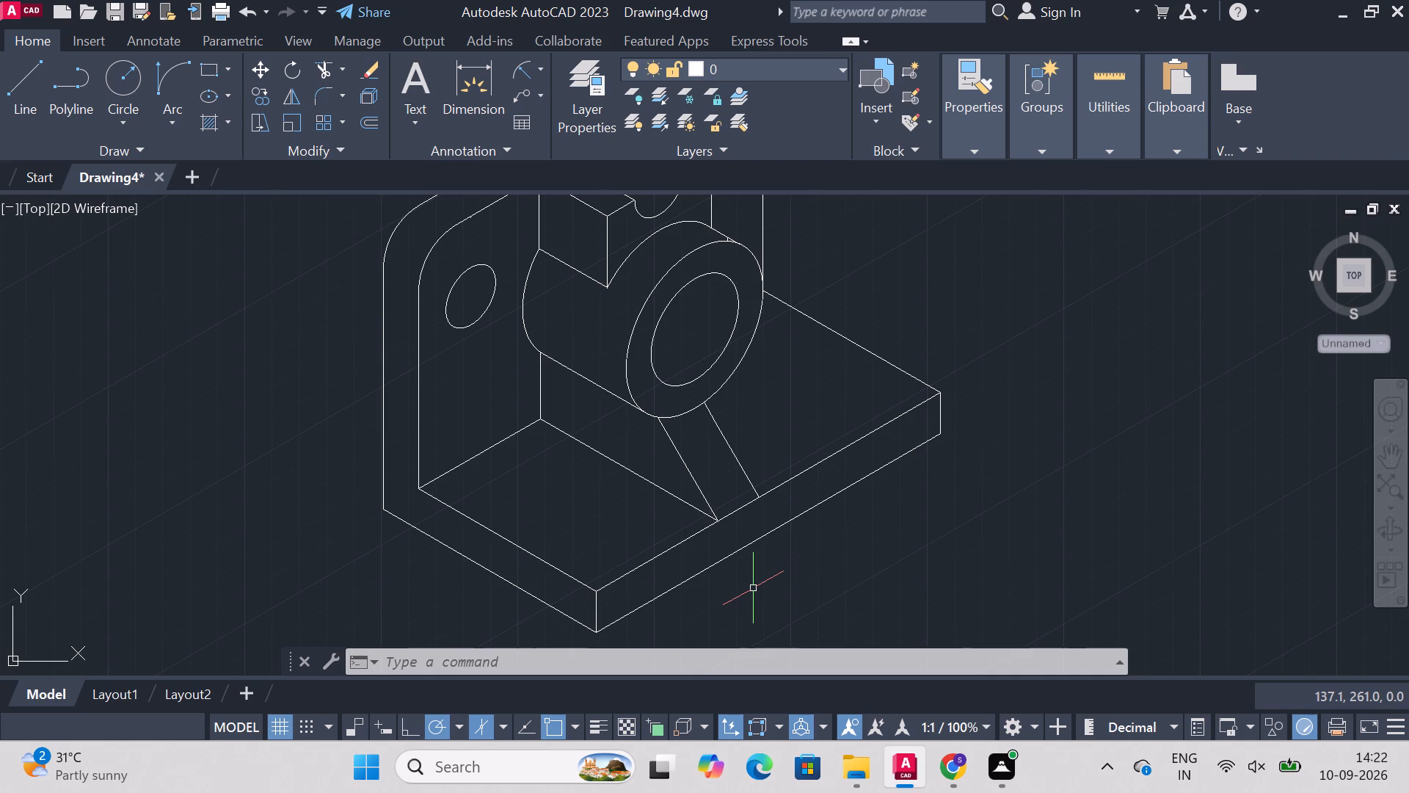
Erase both sloped rib edges between the cylinder and the base plate, including their short leftover segments beneath the cylinder.
key(Escape)
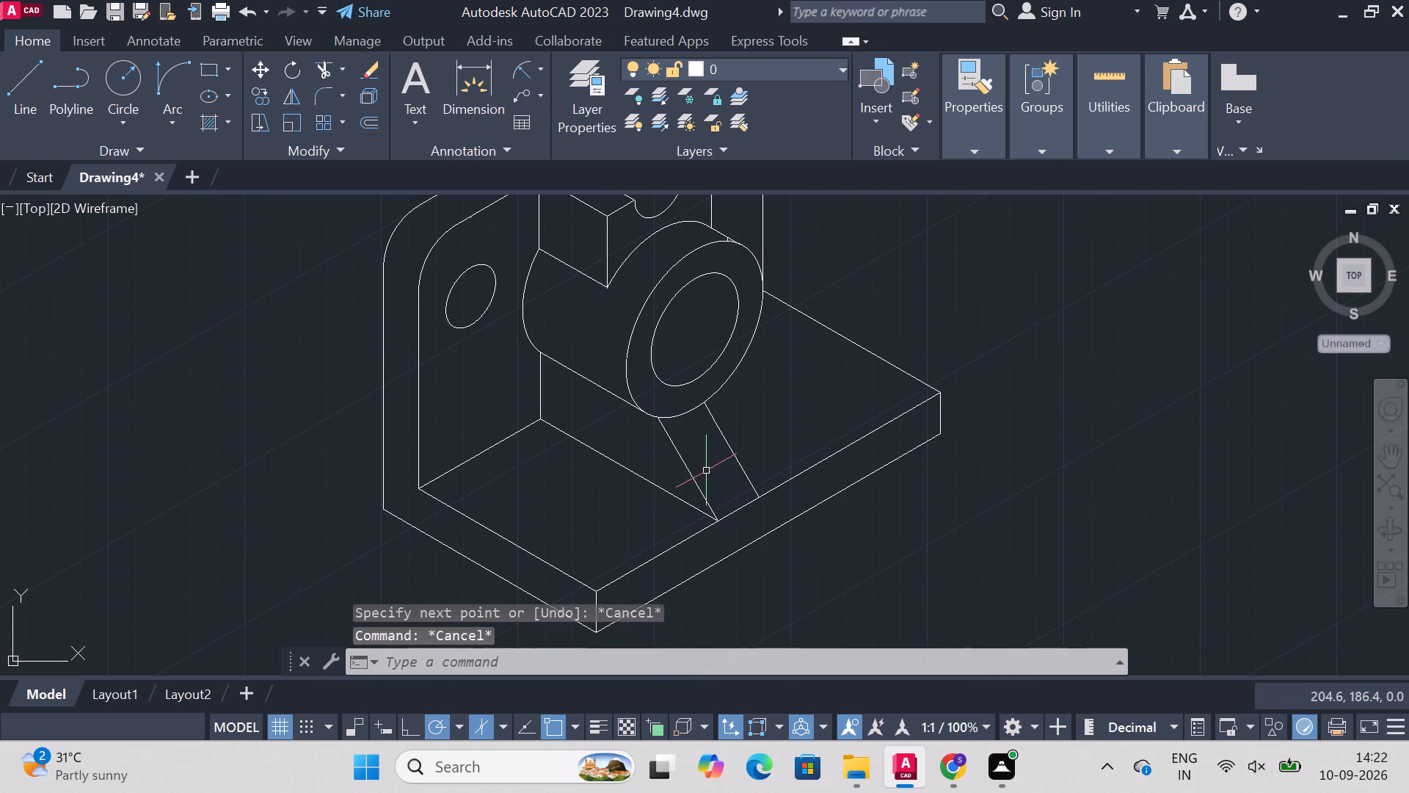
click(686, 466)
key(Delete)
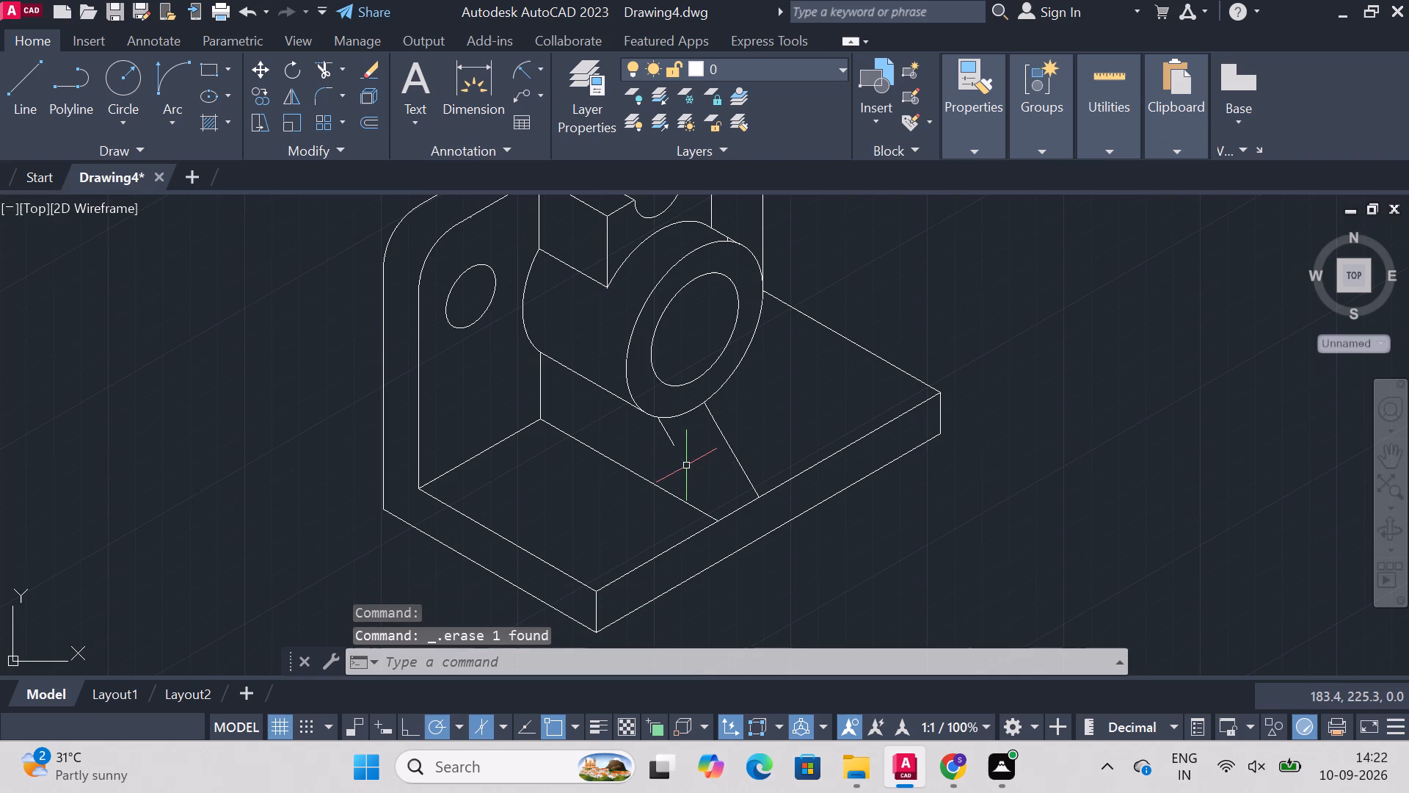
click(669, 435)
key(Delete)
click(740, 460)
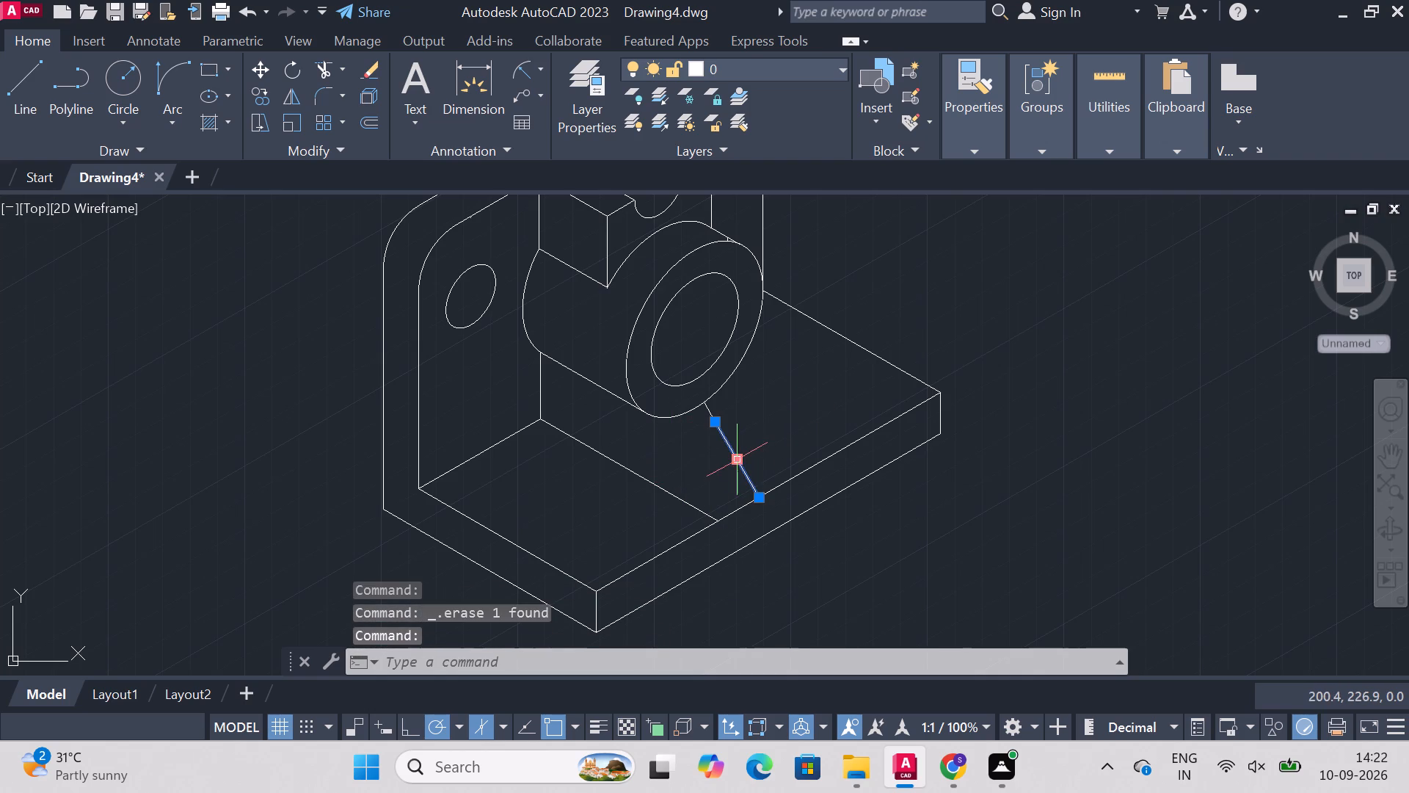
key(Delete)
click(713, 410)
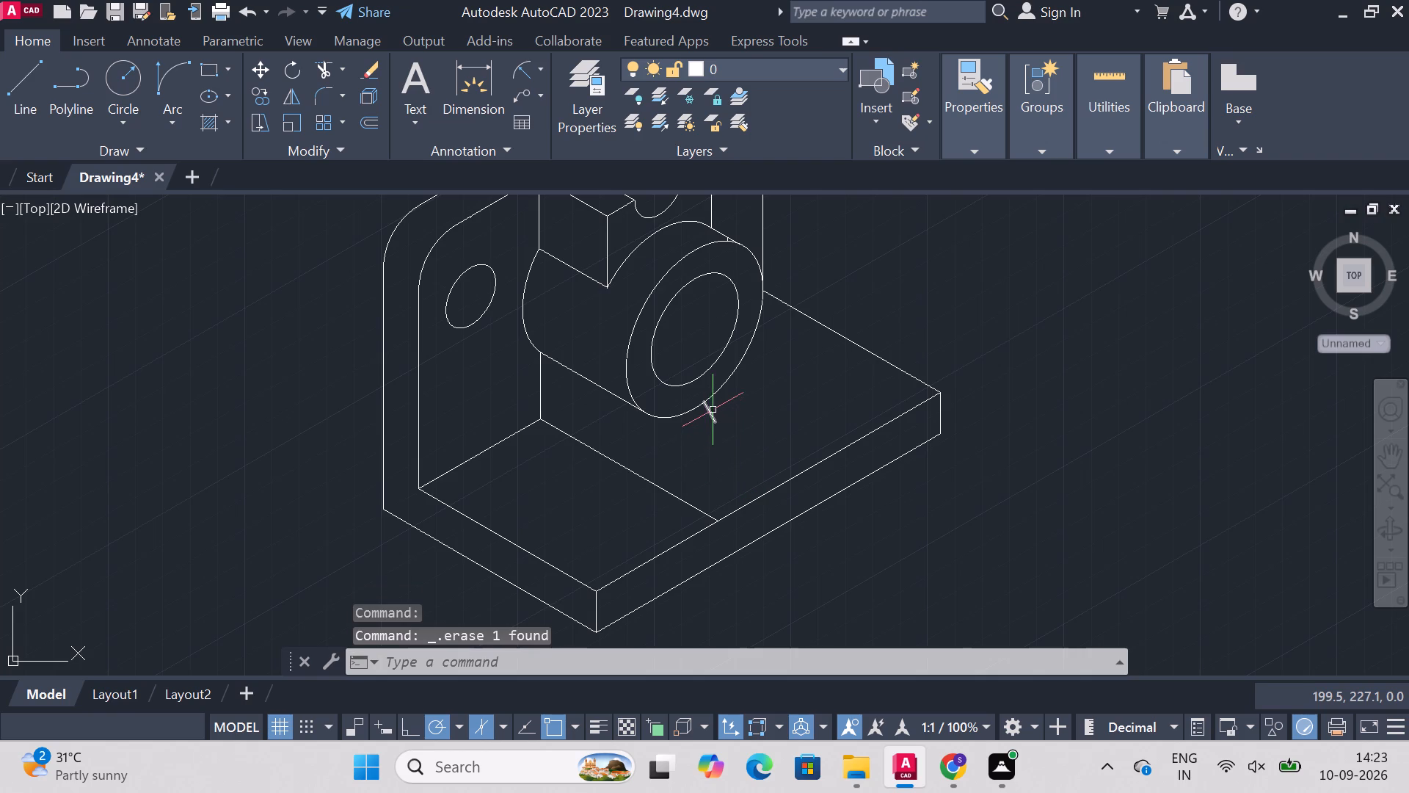
key(Delete)
Draw a 40-long line at 330° from the cylinder's front face centre, continuing vertically down to the base plate's upper front edge.
text(line)
key(Return)
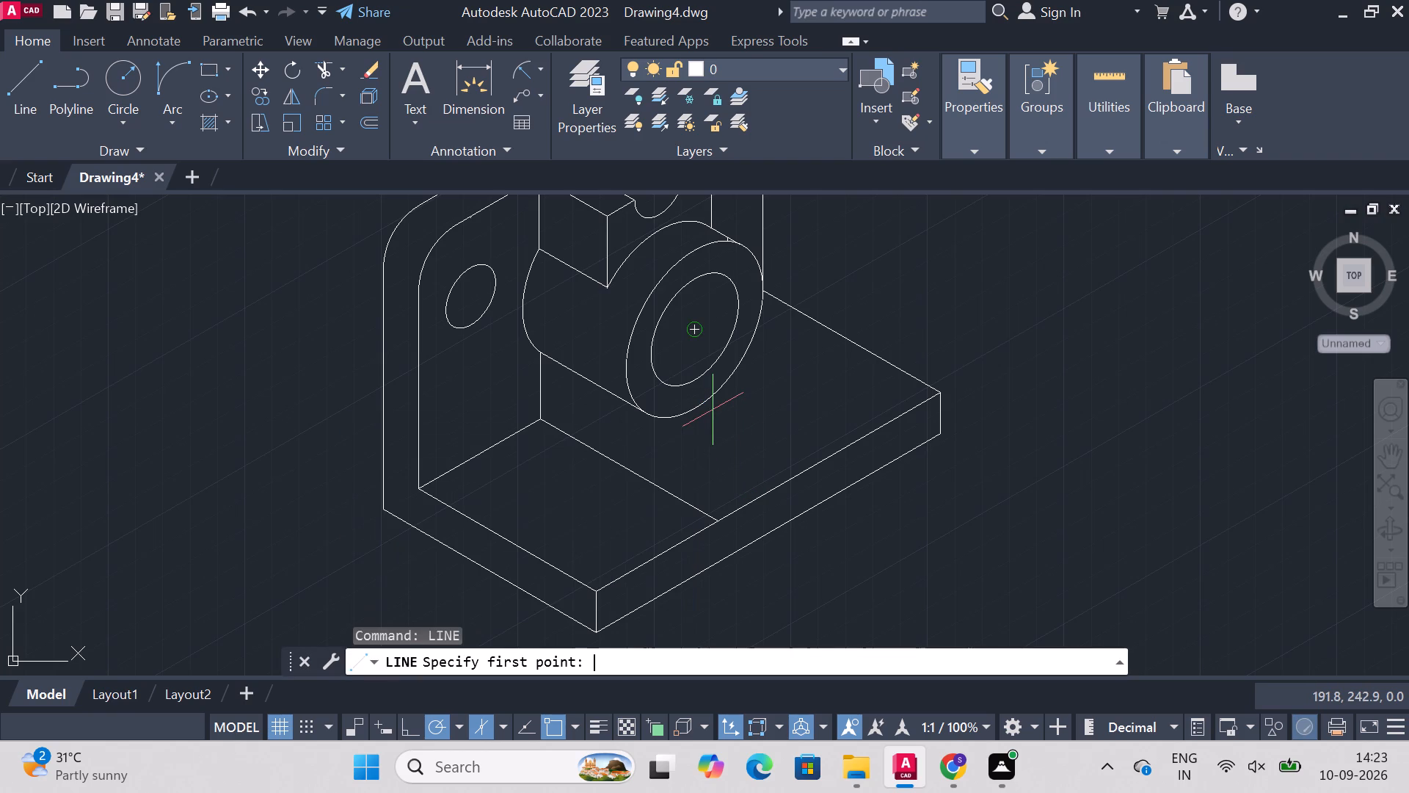
click(697, 330)
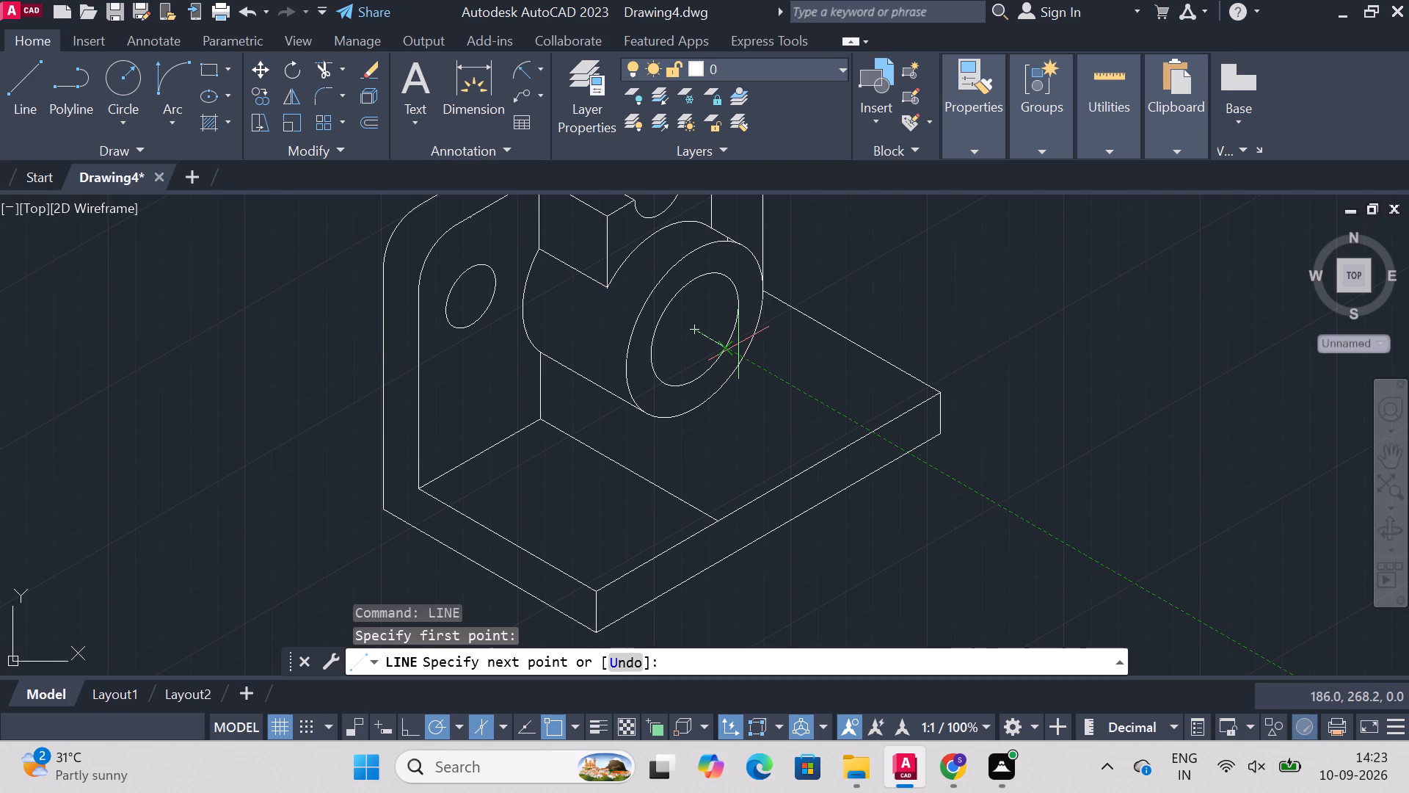
text(40)
key(Return)
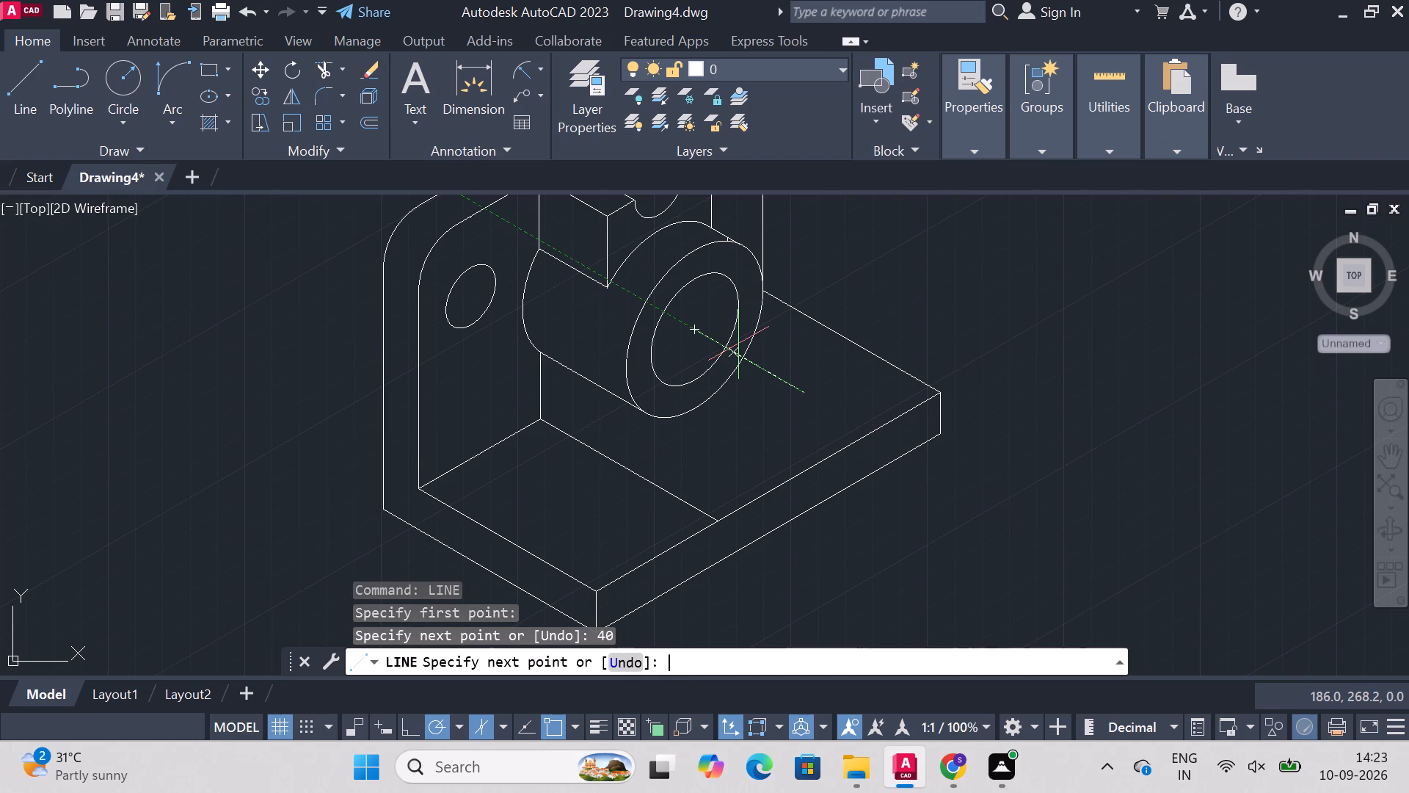
click(802, 467)
key(Escape)
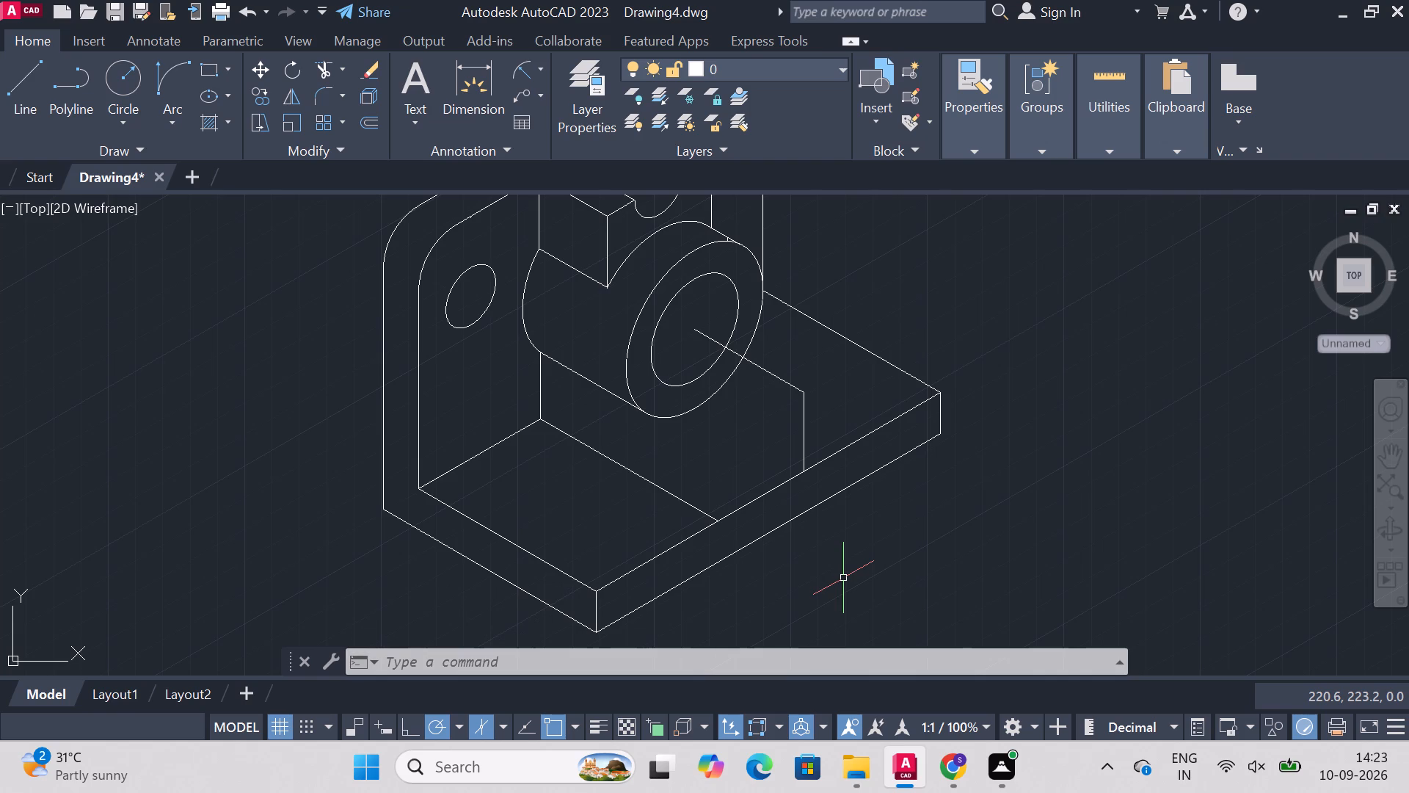
key(Escape)
Draw a 7.5-long line at 30° from the corner where the 40-long line meets the vertical line.
text(line)
key(Return)
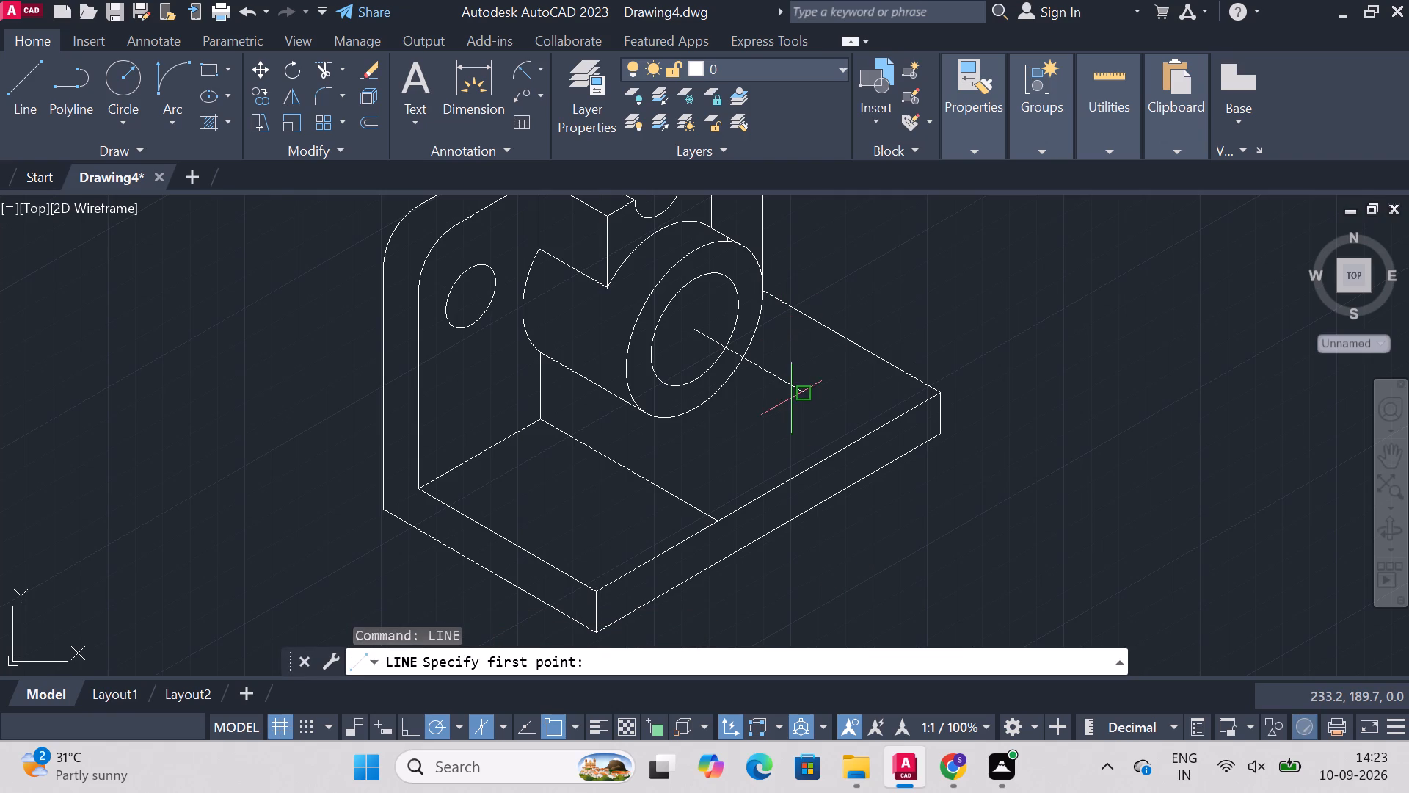
click(805, 396)
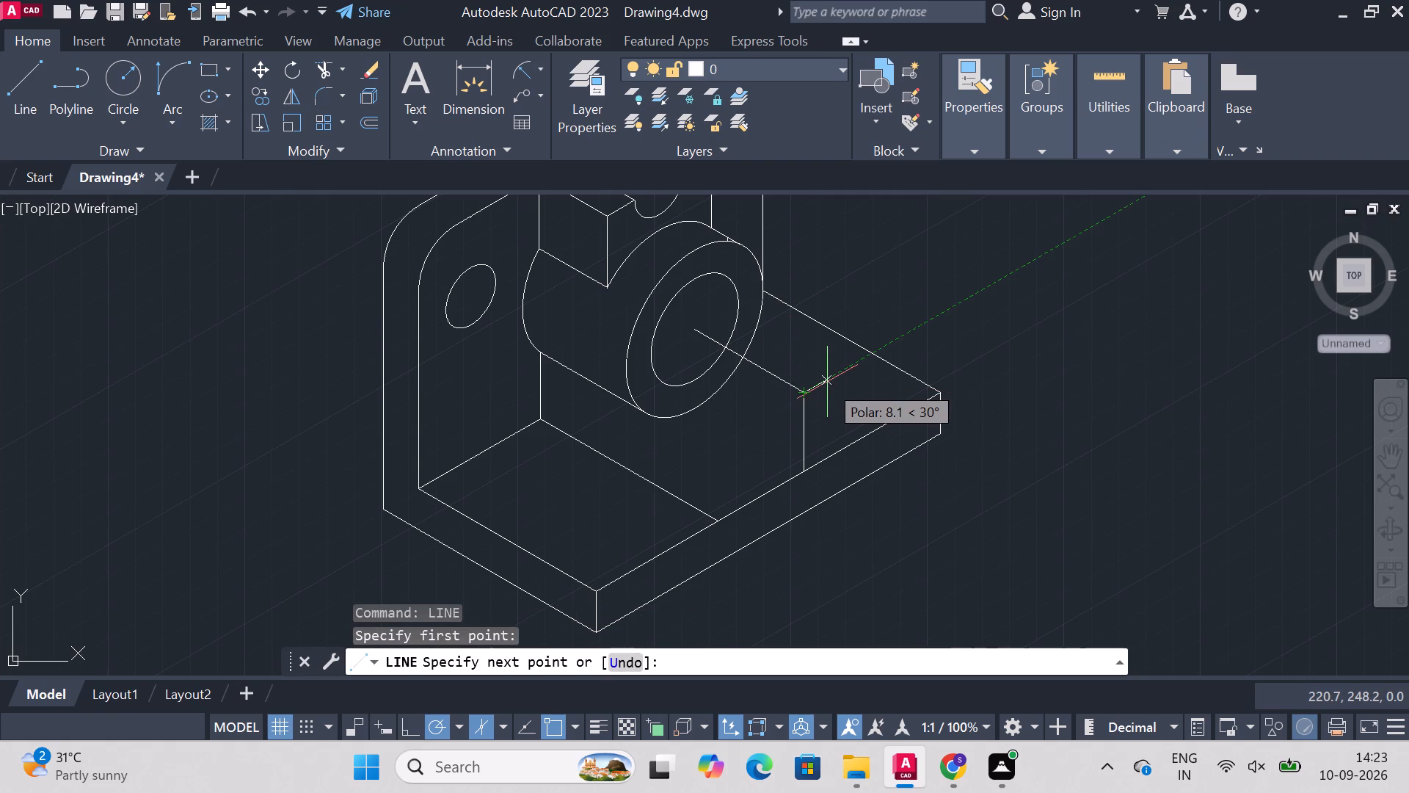
key(7)
text(.5)
key(Return)
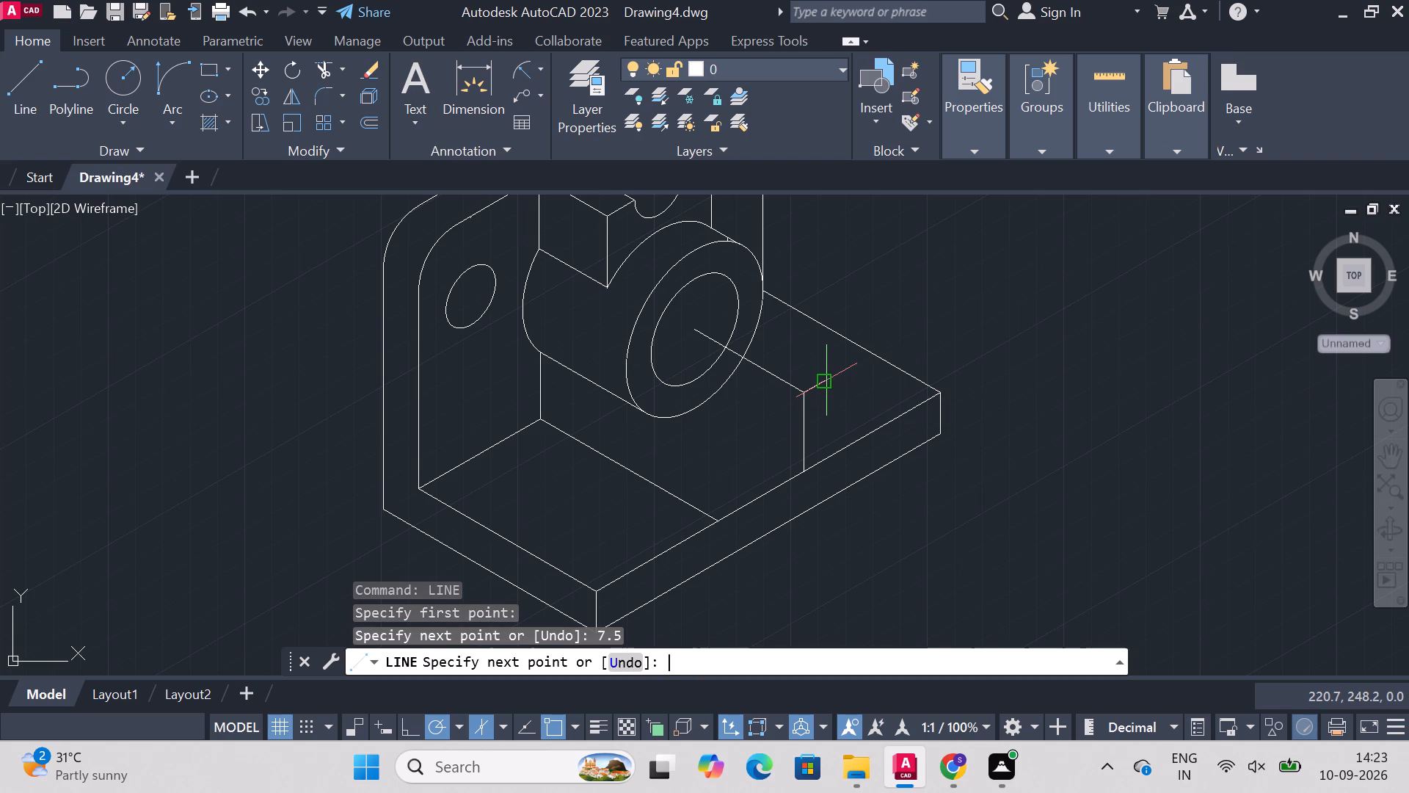
key(Escape)
Draw a 7.5-long line at 210° from the same corner at the top of the vertical line.
text(line)
key(Return)
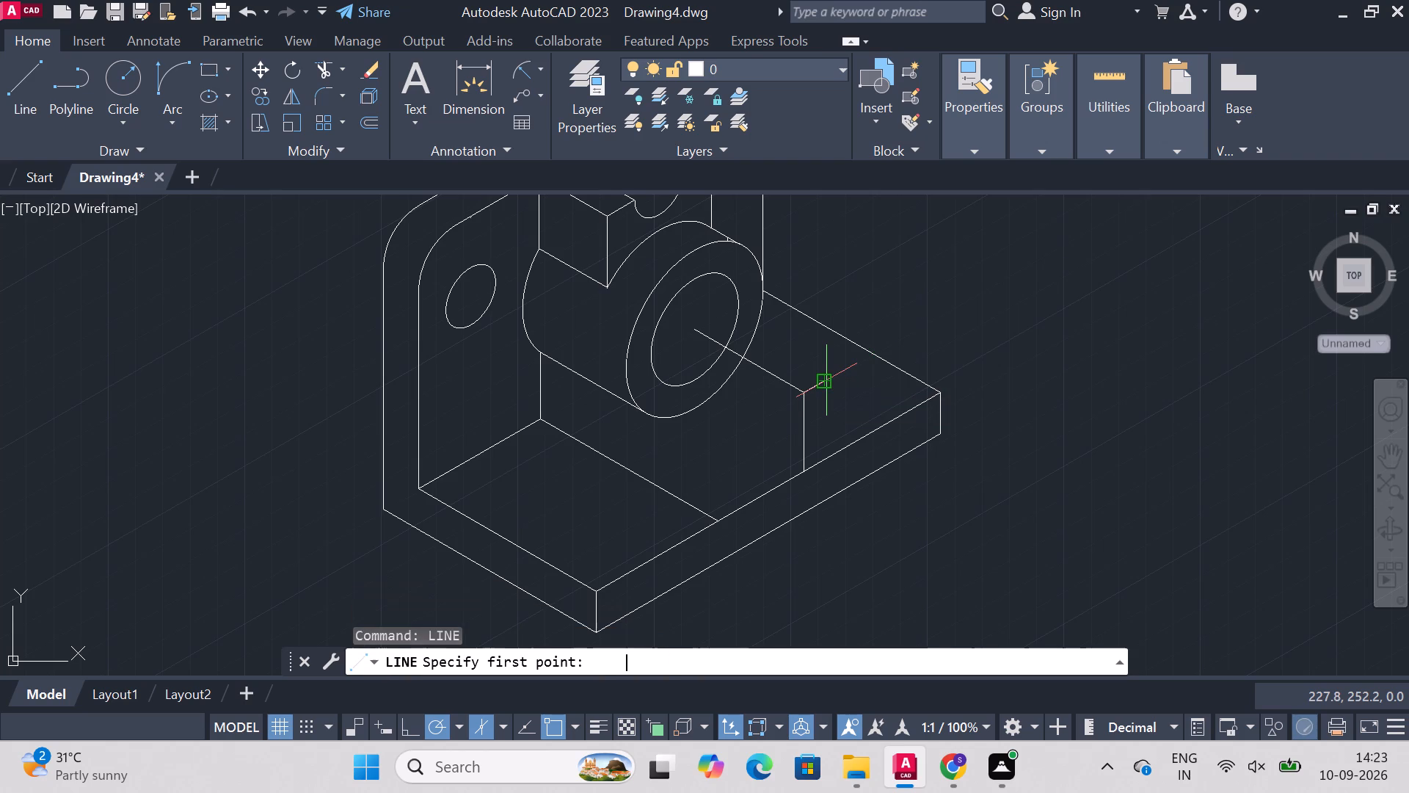
click(807, 396)
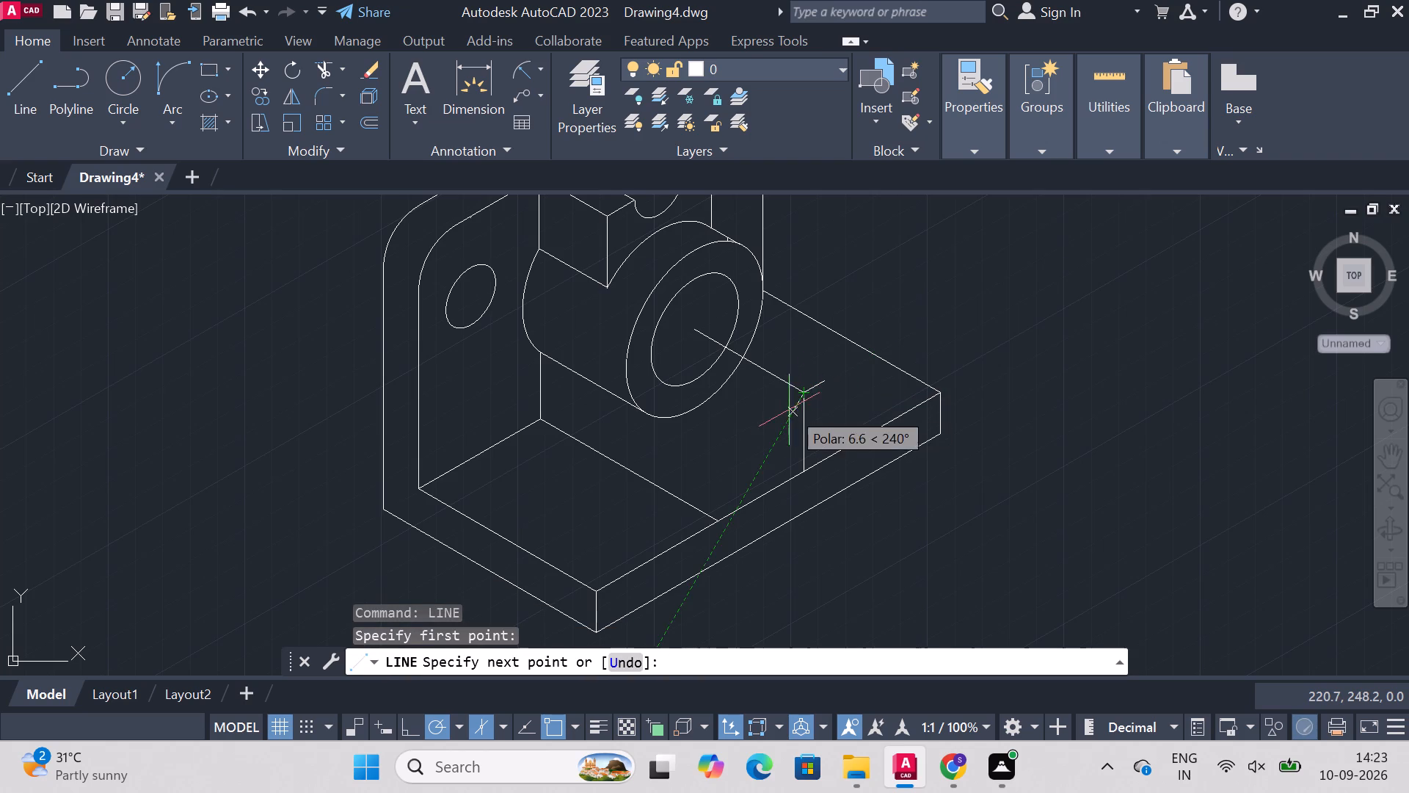
click(773, 412)
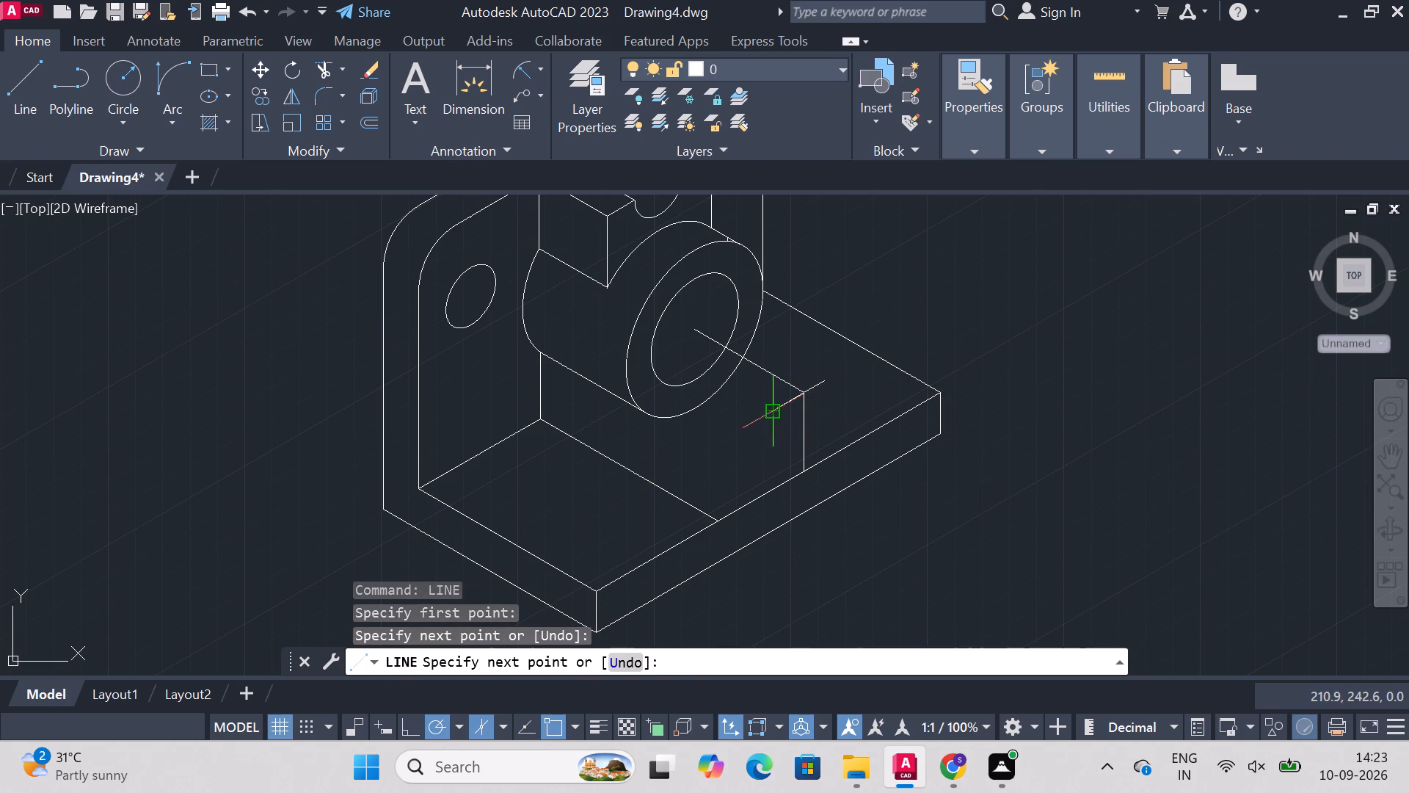
key(ctrl+z)
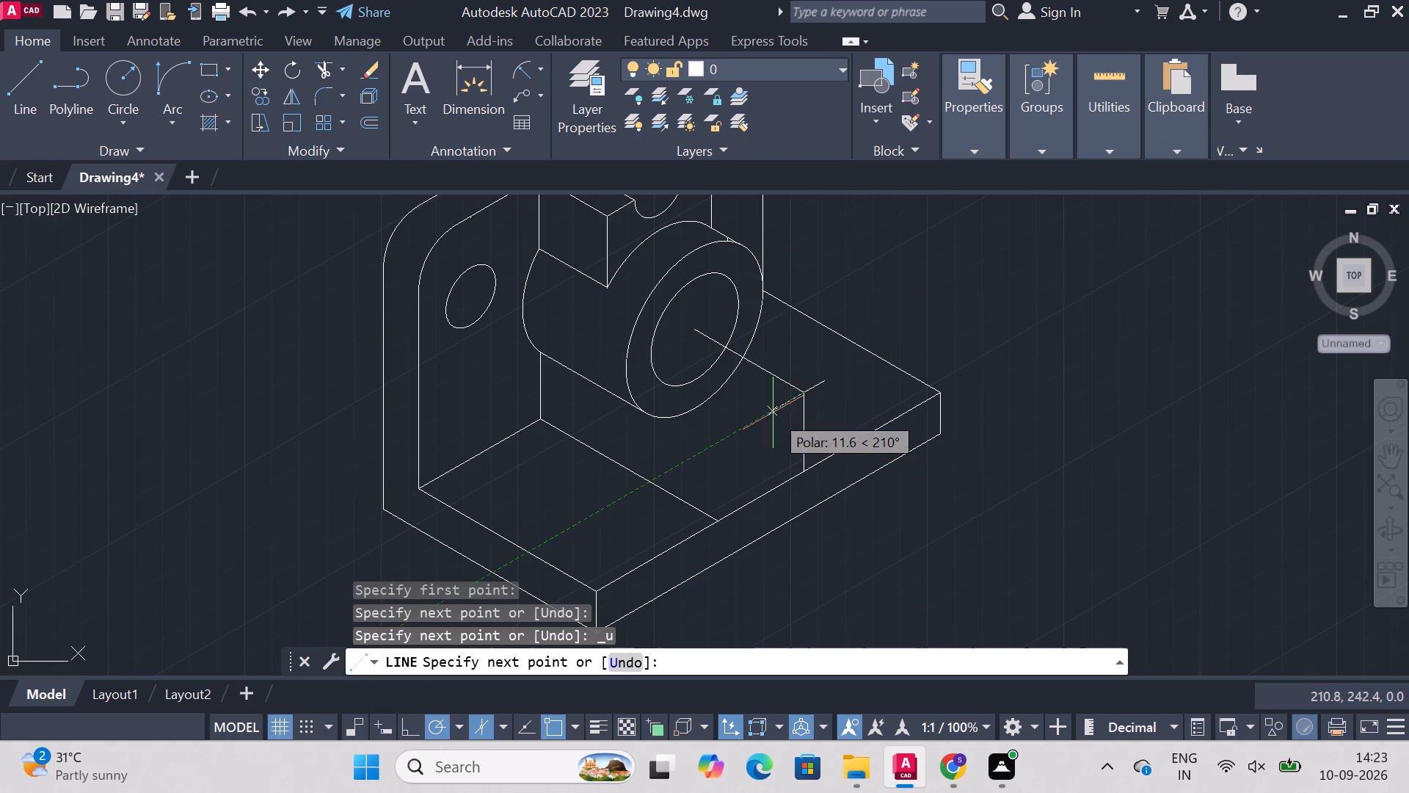
key(7)
key(period)
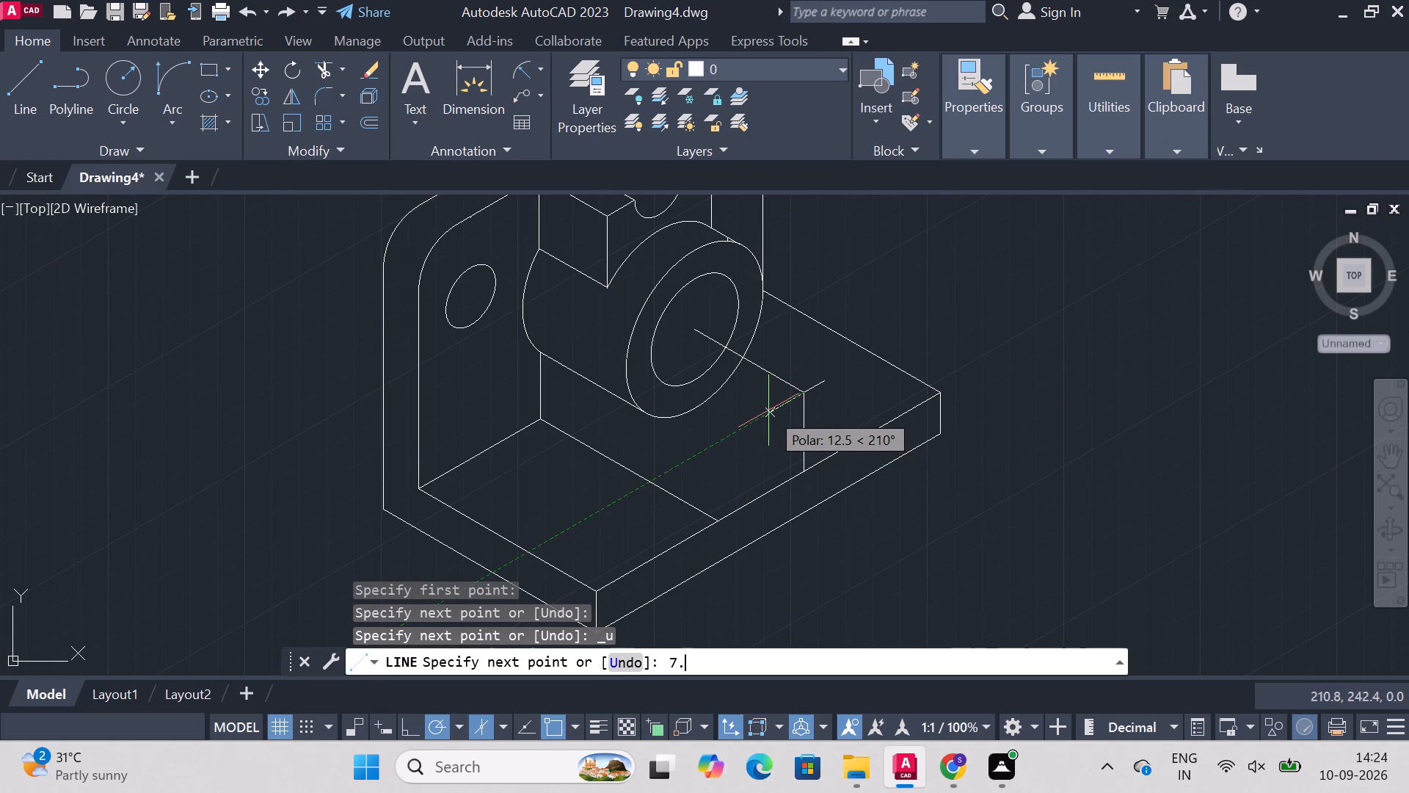
key(5)
key(Return)
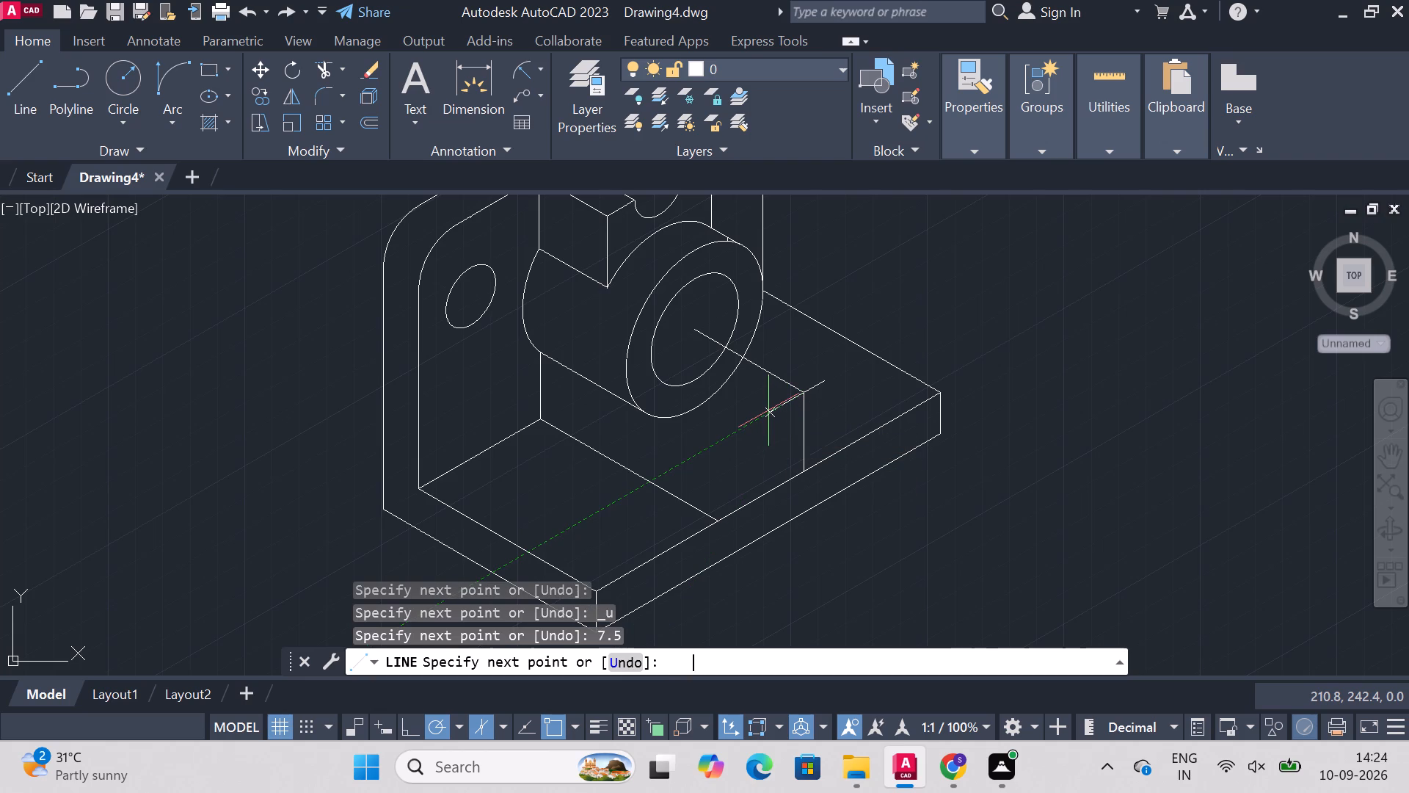
key(Escape)
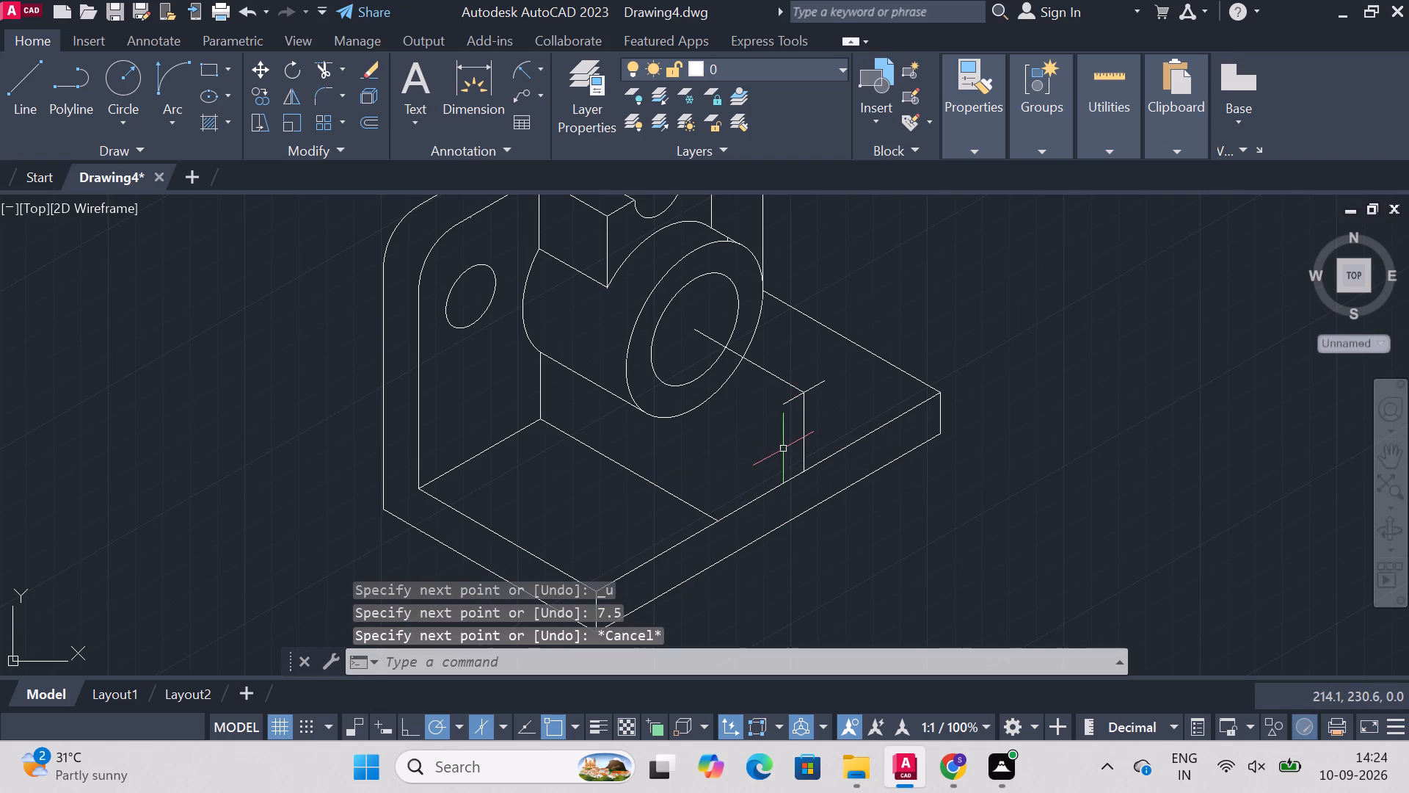
Draw vertical lines from the outer ends of the two 7.5-long lines down to the base plate's upper front edge.
text(line)
key(Return)
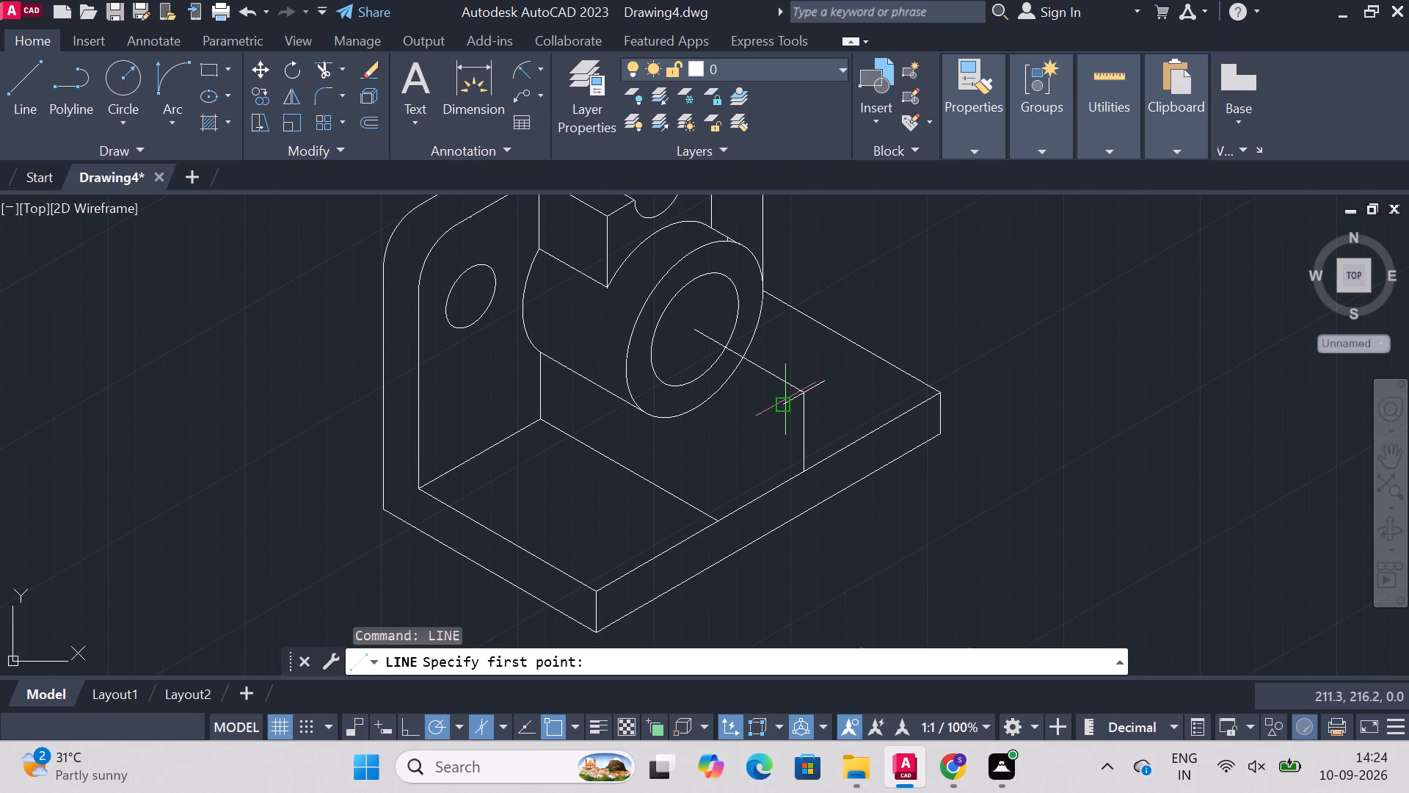
click(785, 399)
click(781, 486)
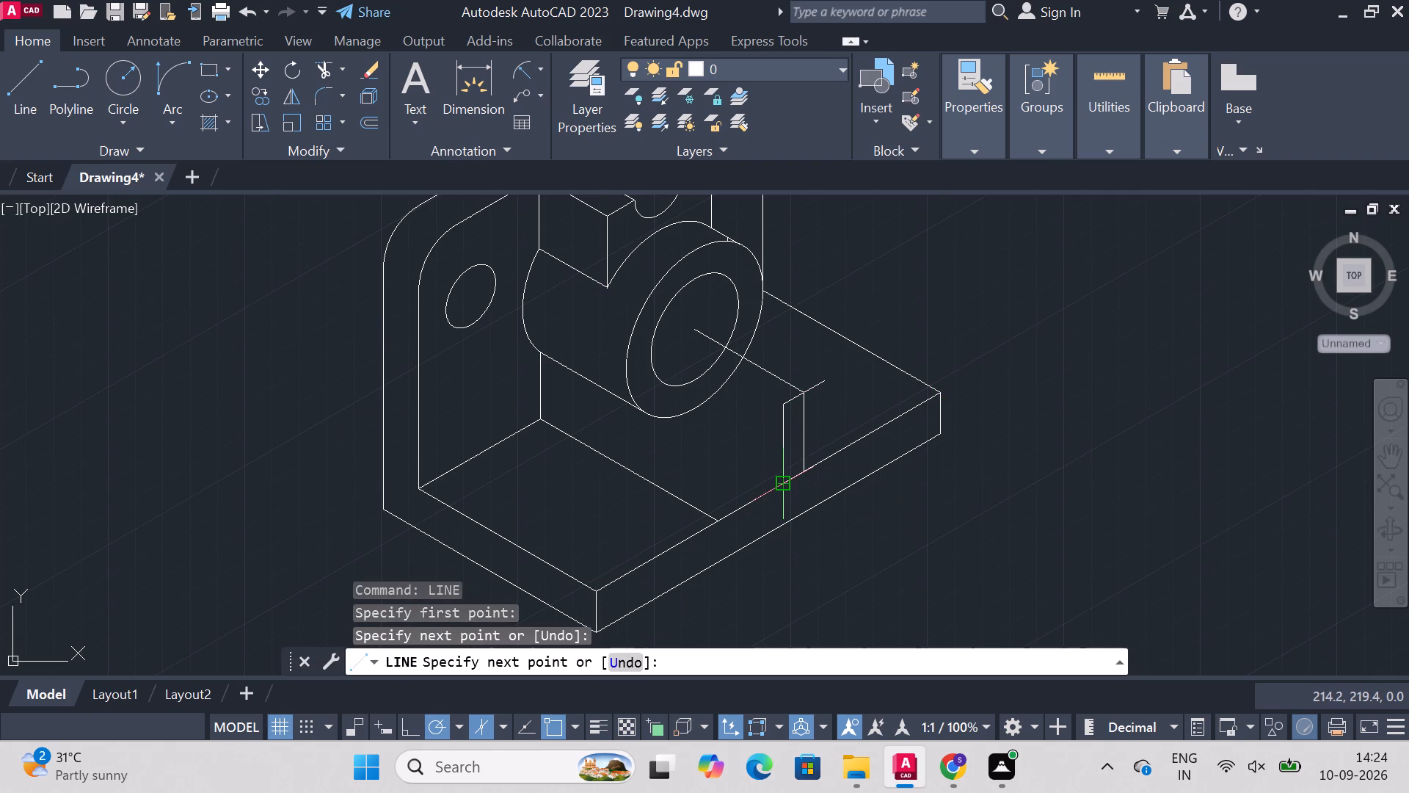
key(Escape)
text(line)
key(Return)
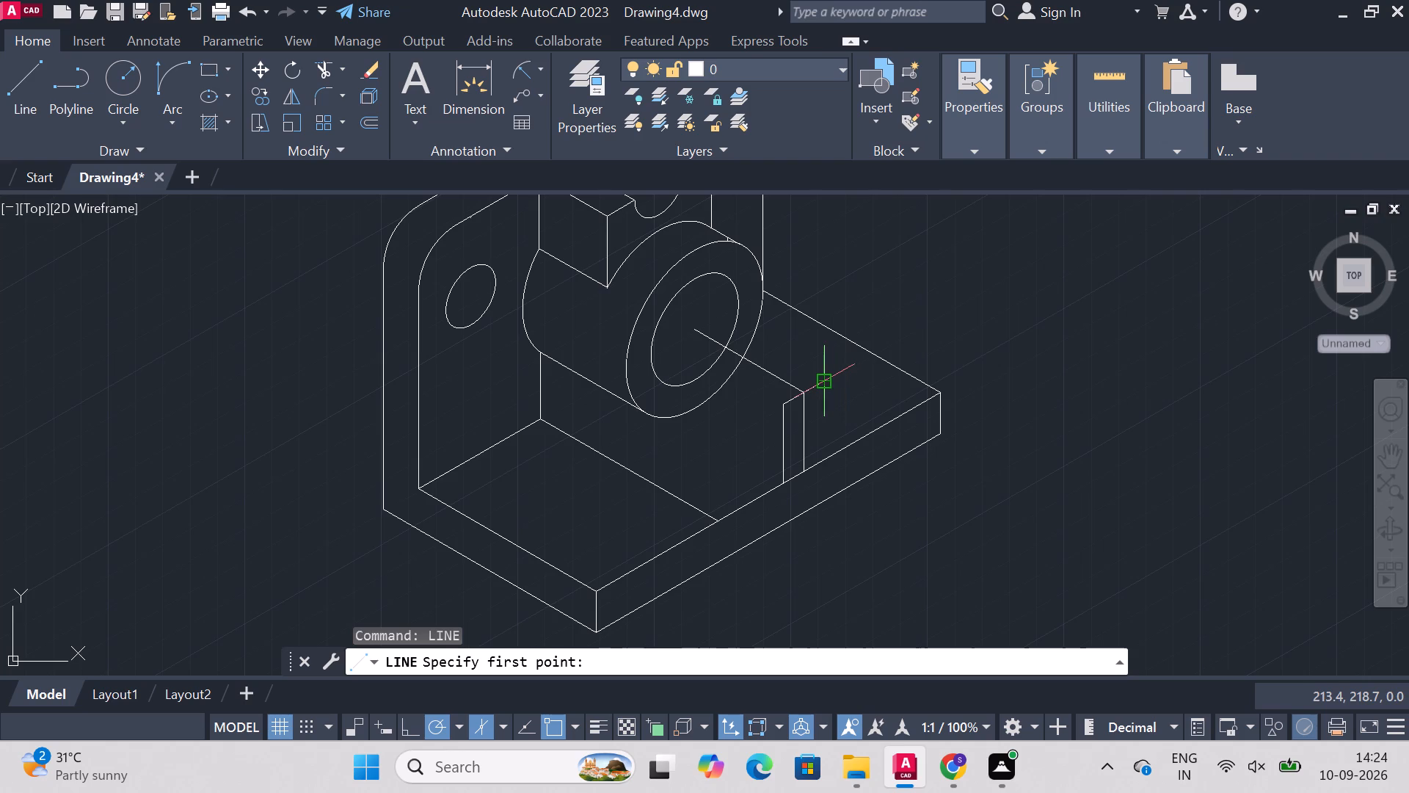
click(821, 380)
click(824, 456)
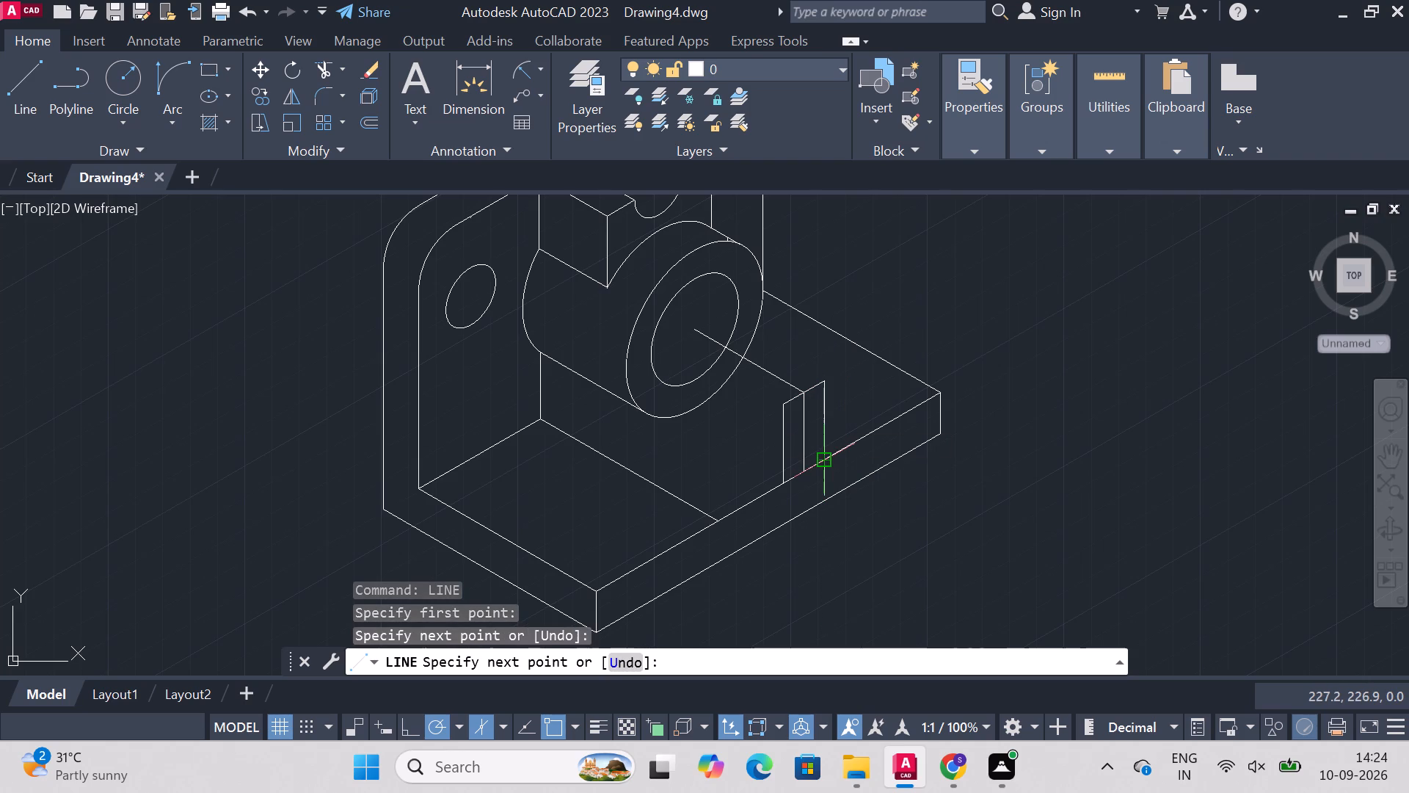
click(824, 456)
key(Escape)
Trim away the middle vertical line and the whole 40-long line running from the cylinder's face centre.
text(tr)
text(im)
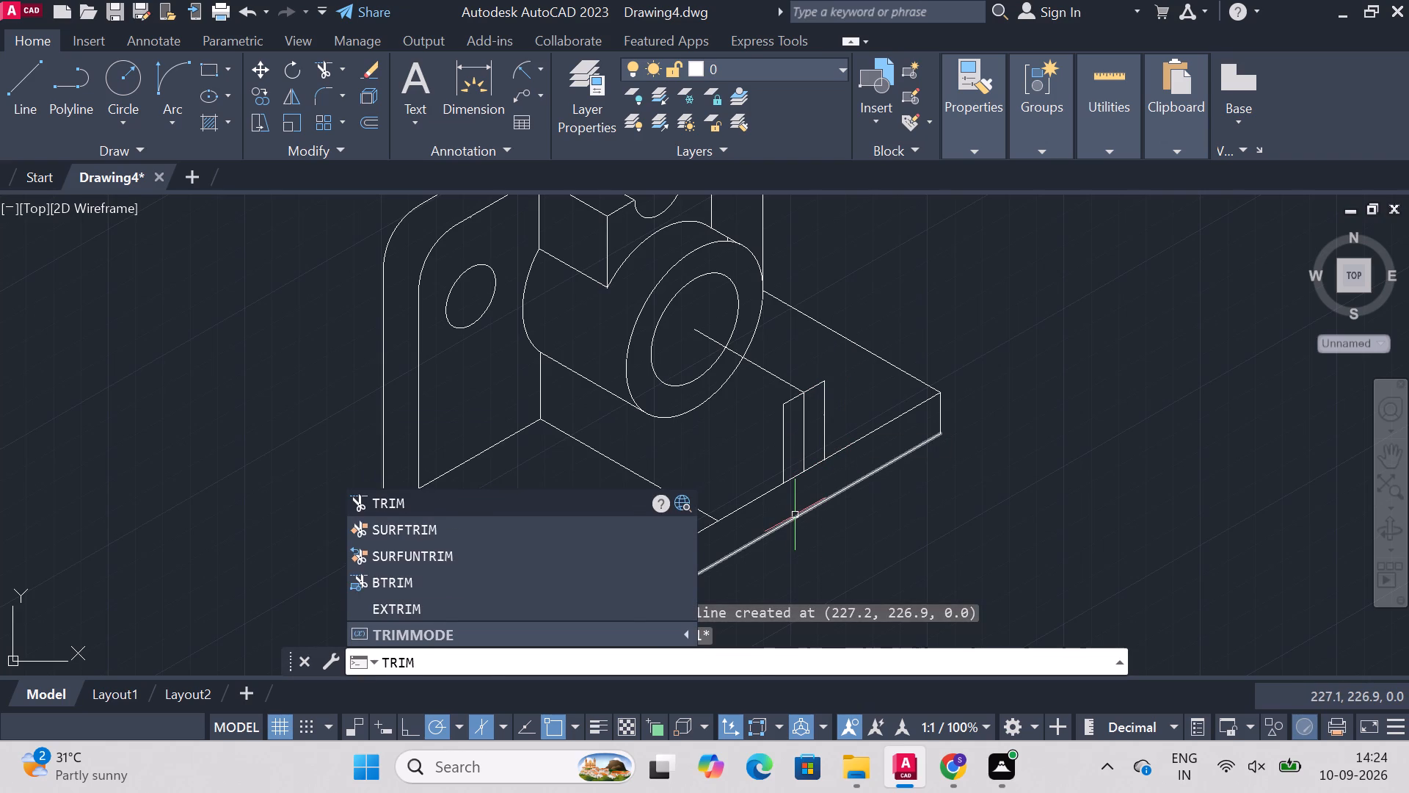
key(Return)
click(804, 417)
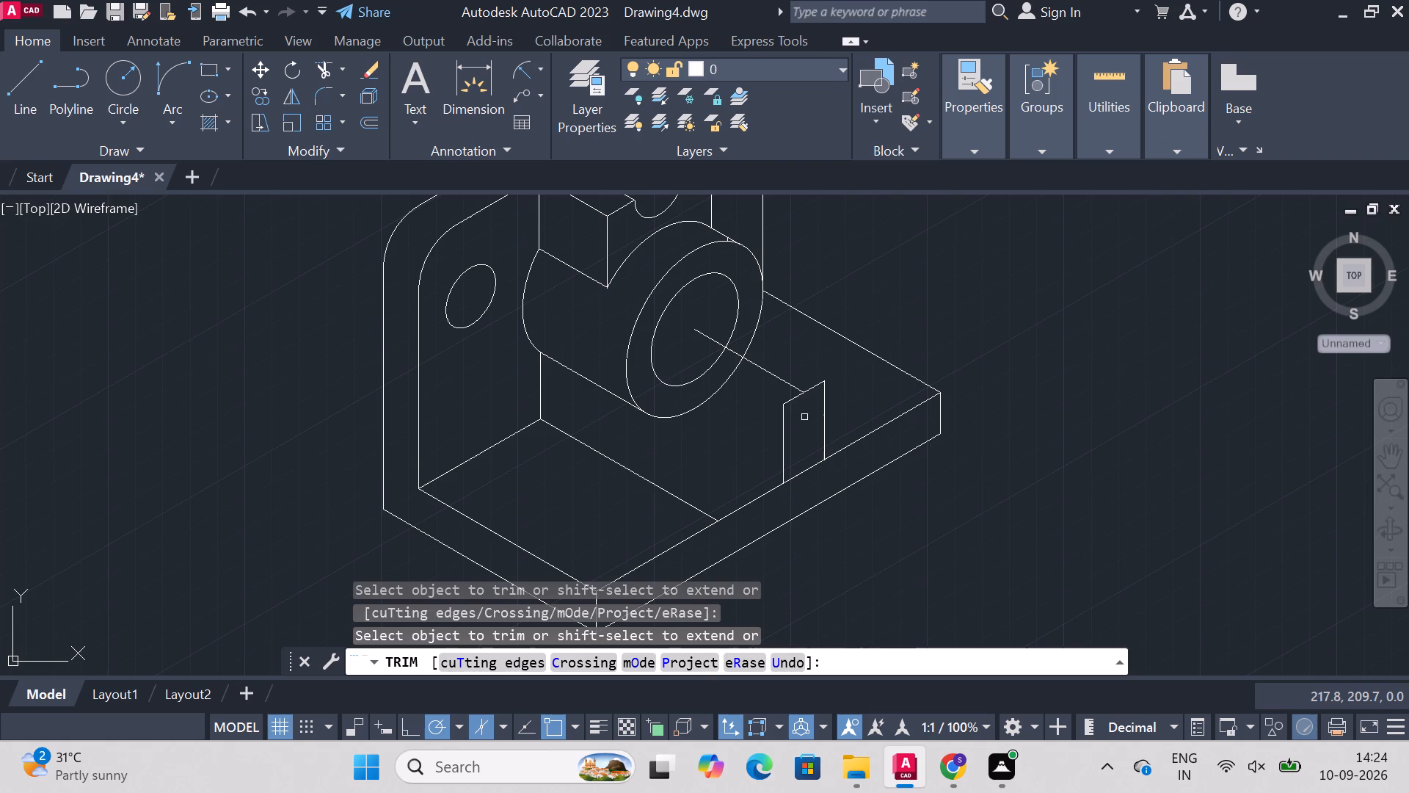
click(781, 377)
click(732, 356)
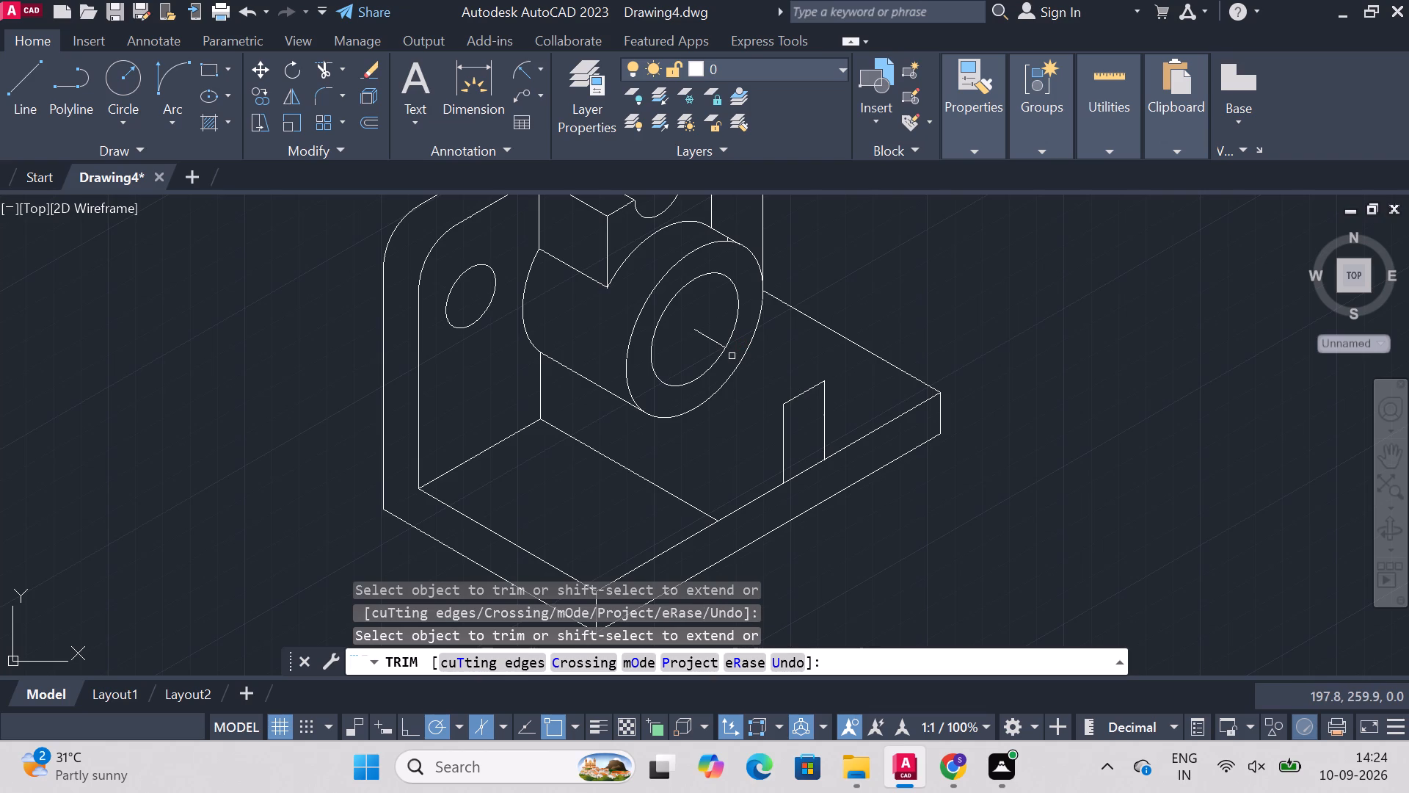
click(704, 337)
Draw a line about 42 long at 150° from the foot of the nearer vertical edge to the cylinder's lower rim.
text(line)
key(Return)
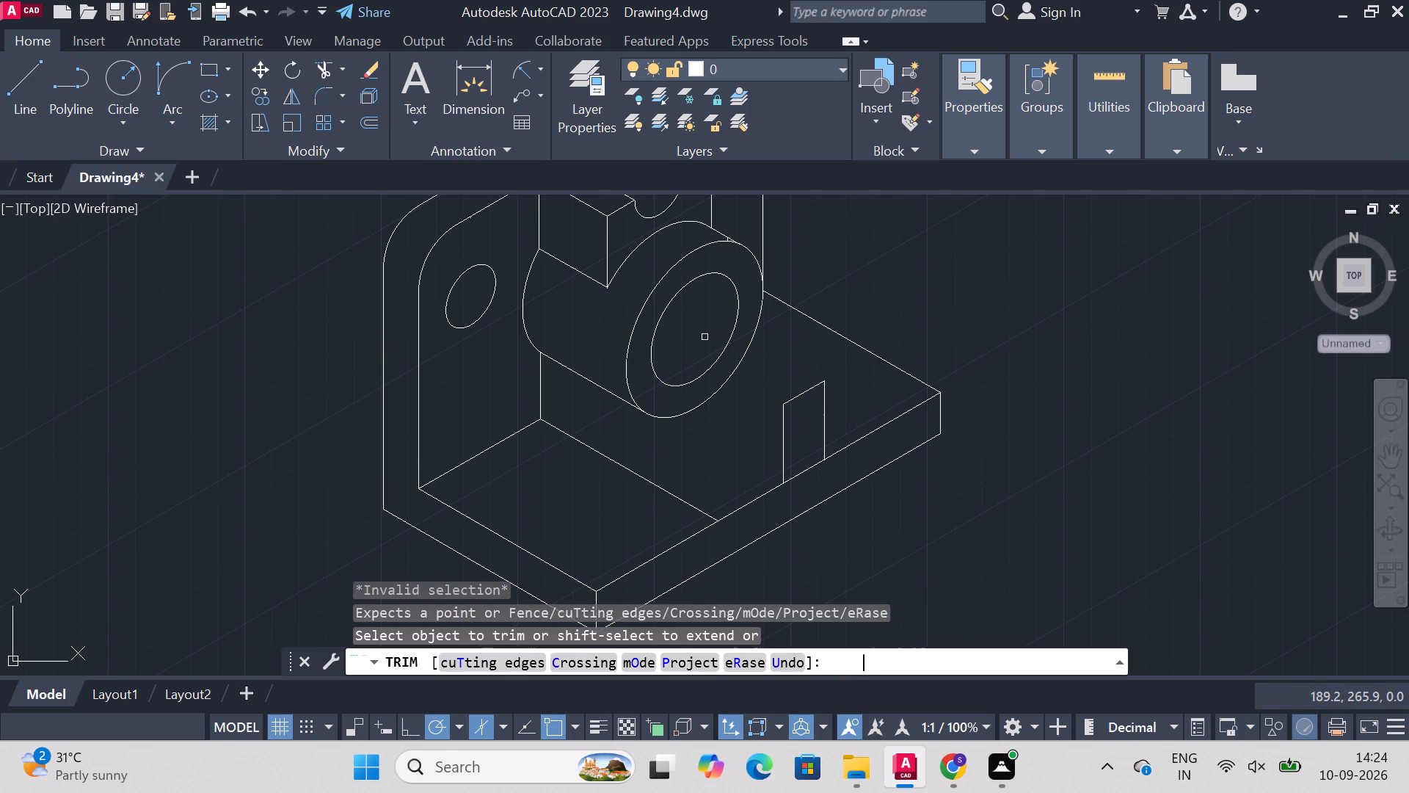
key(Escape)
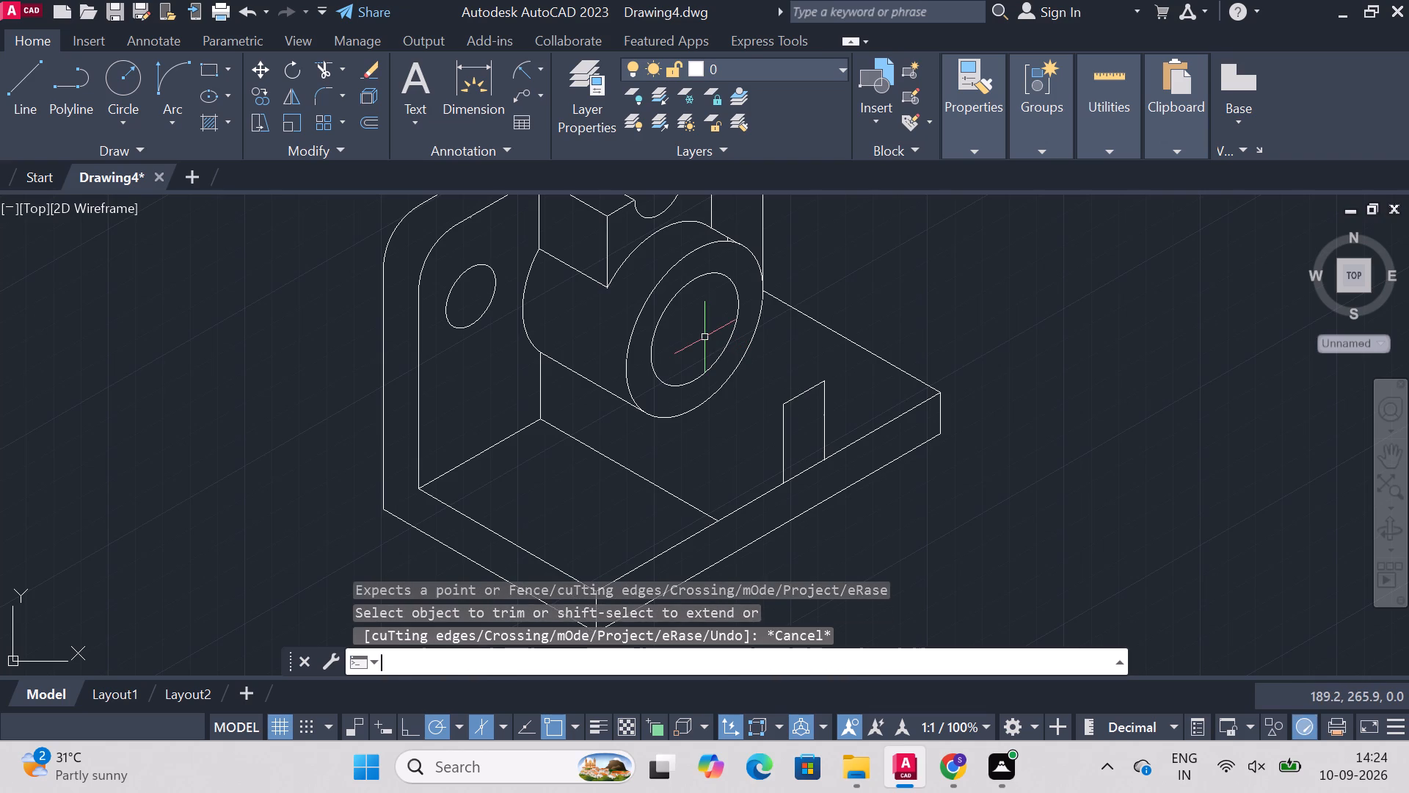
text(l[ine)
key(Return)
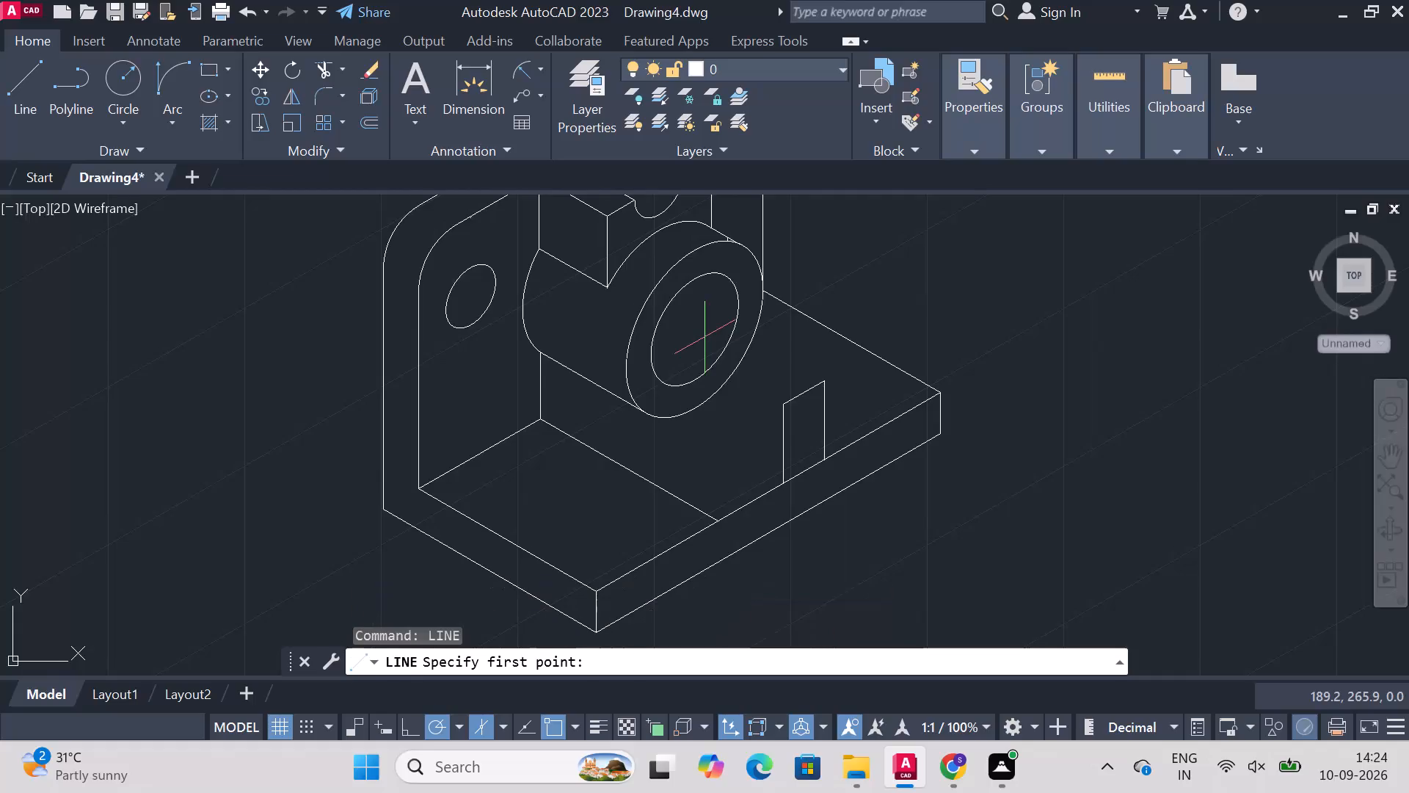
click(781, 485)
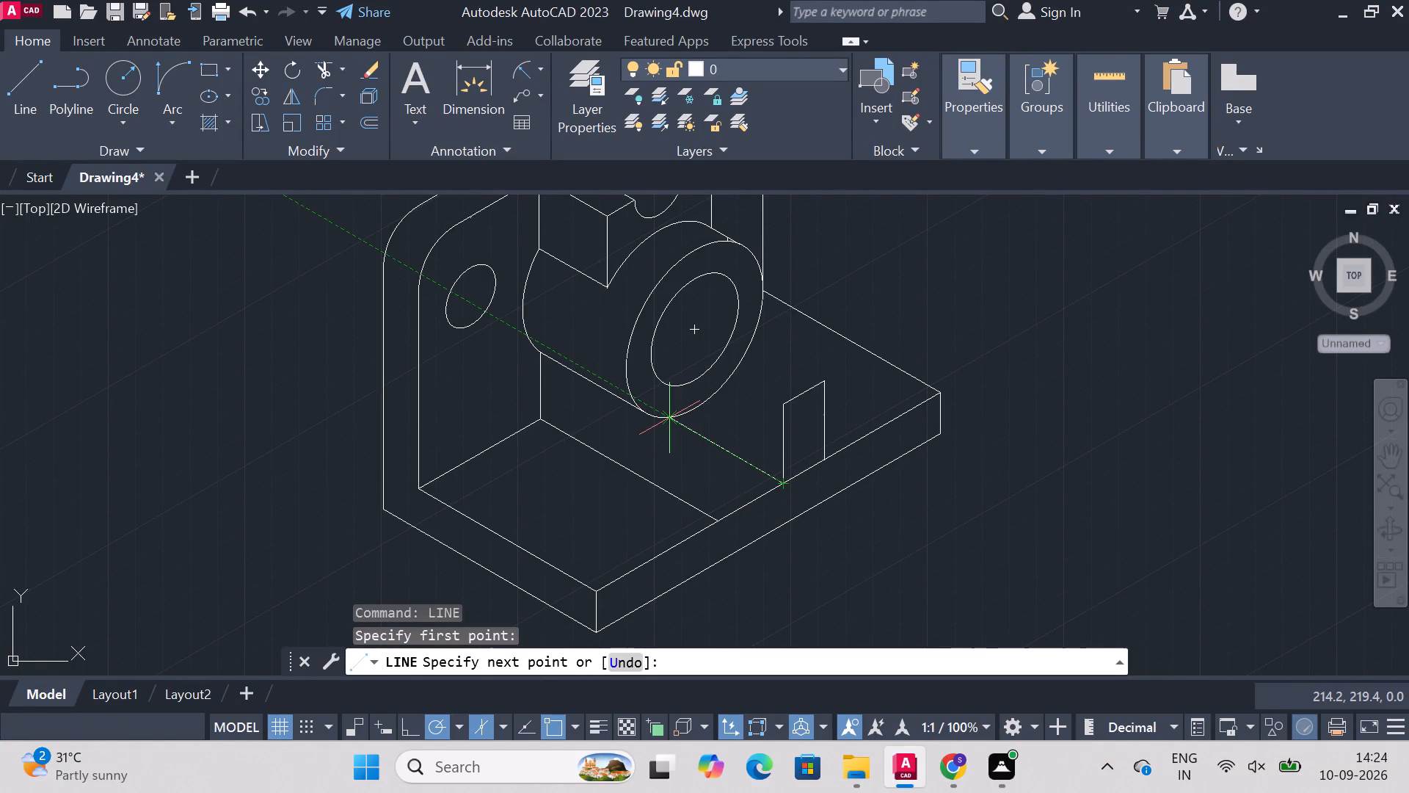
click(673, 414)
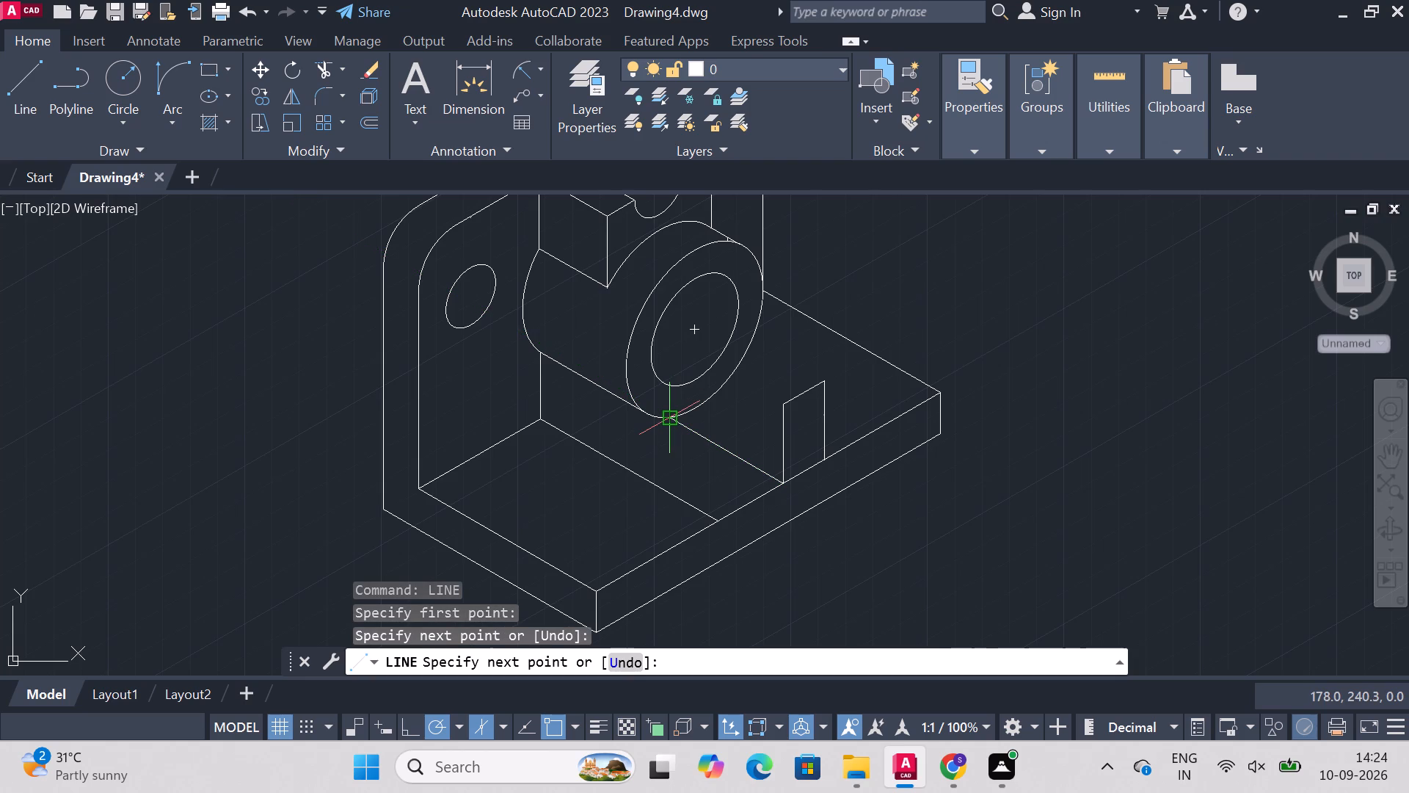
key(Escape)
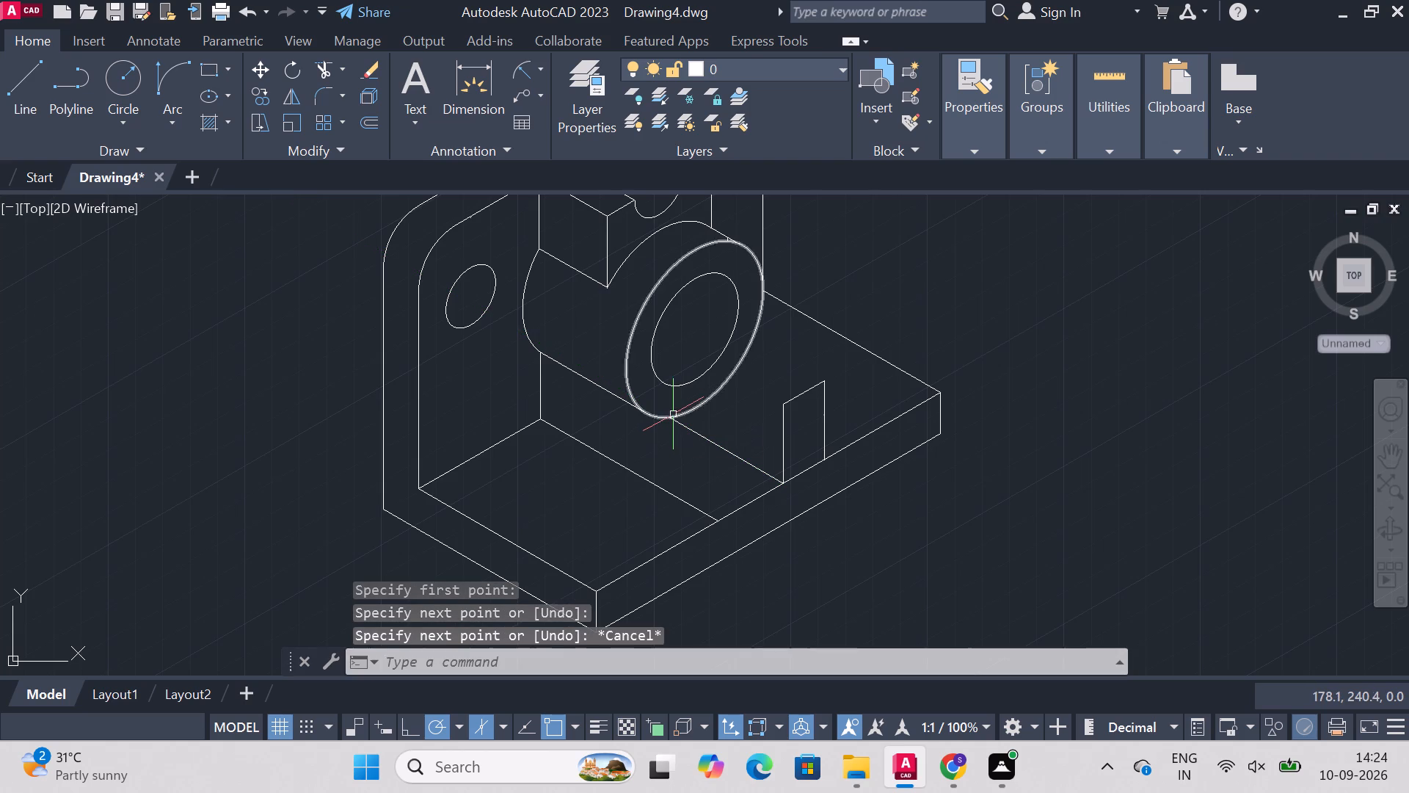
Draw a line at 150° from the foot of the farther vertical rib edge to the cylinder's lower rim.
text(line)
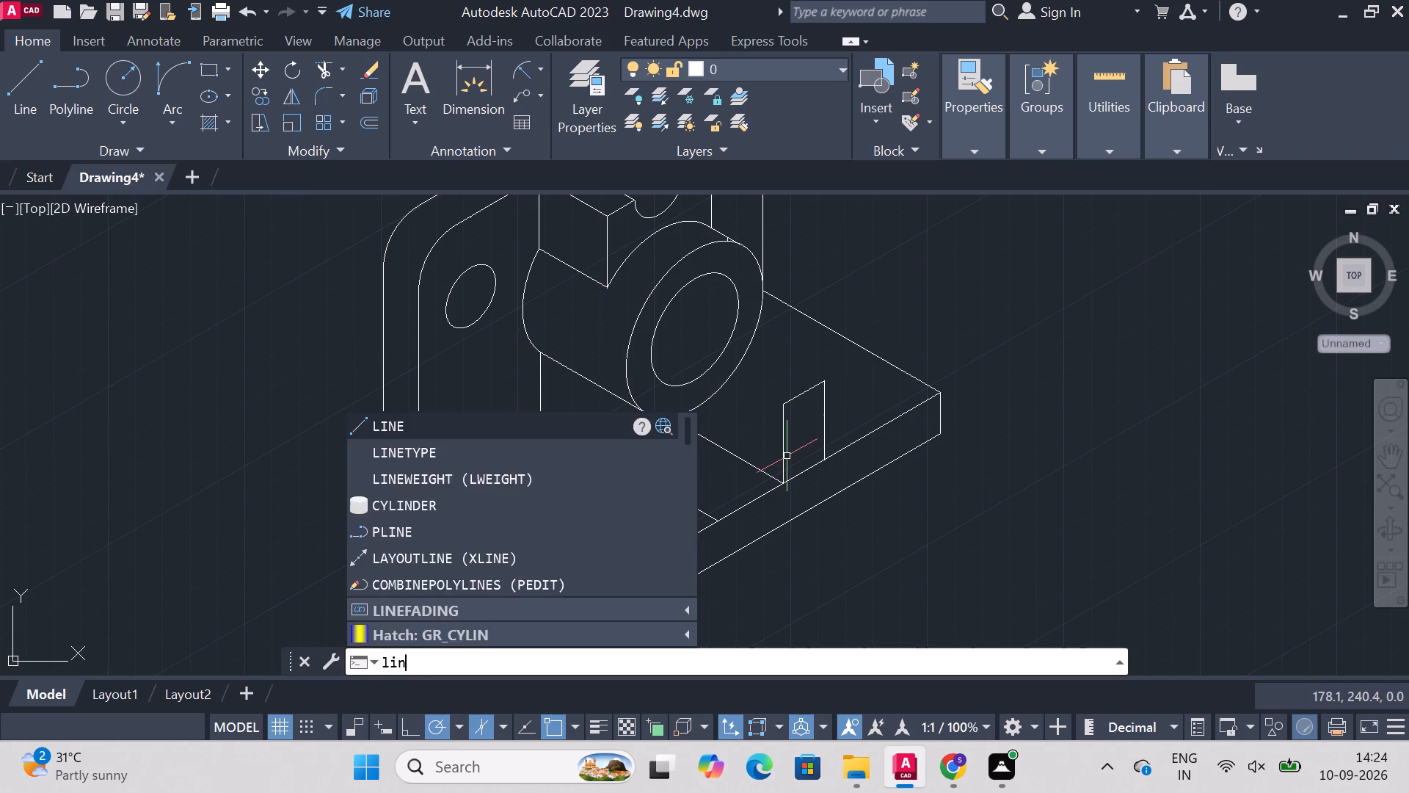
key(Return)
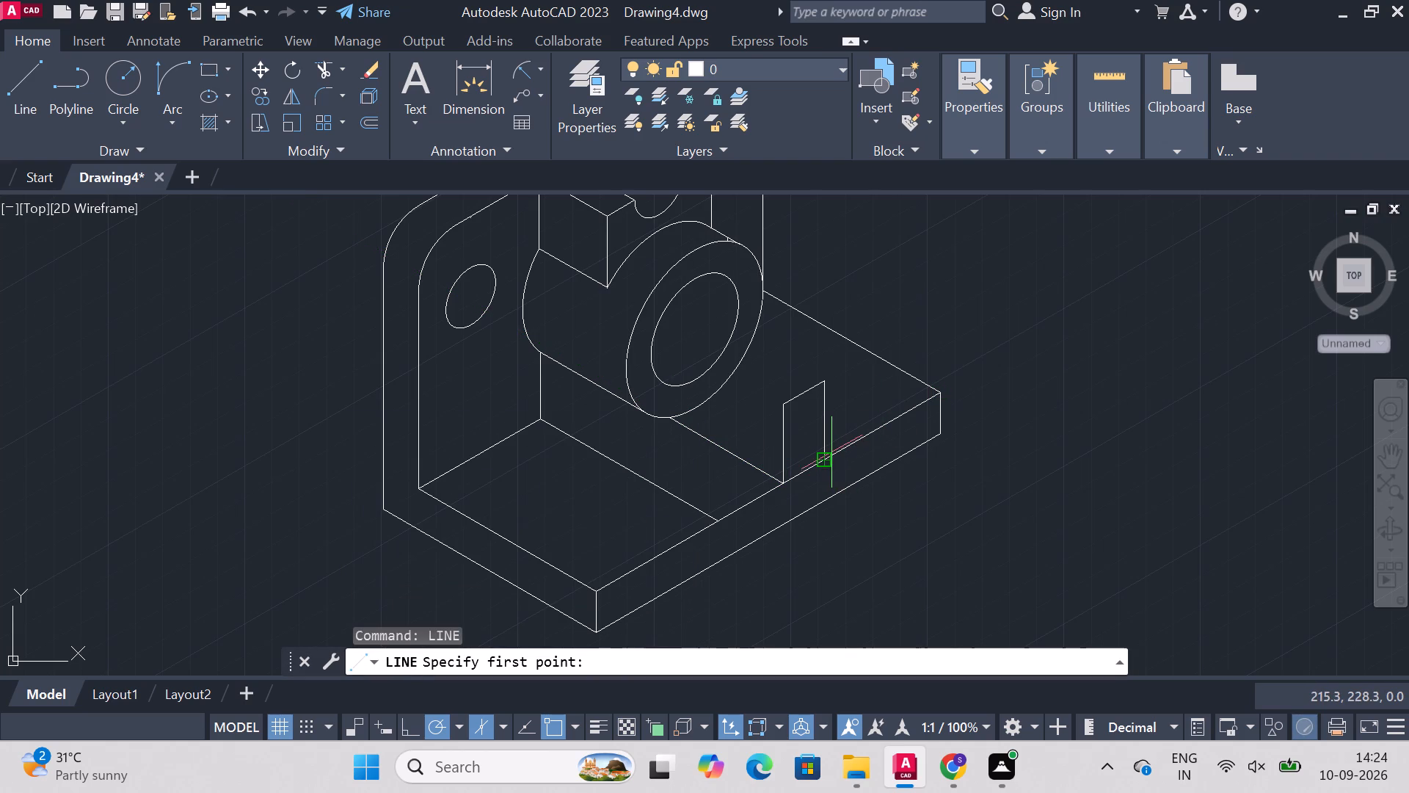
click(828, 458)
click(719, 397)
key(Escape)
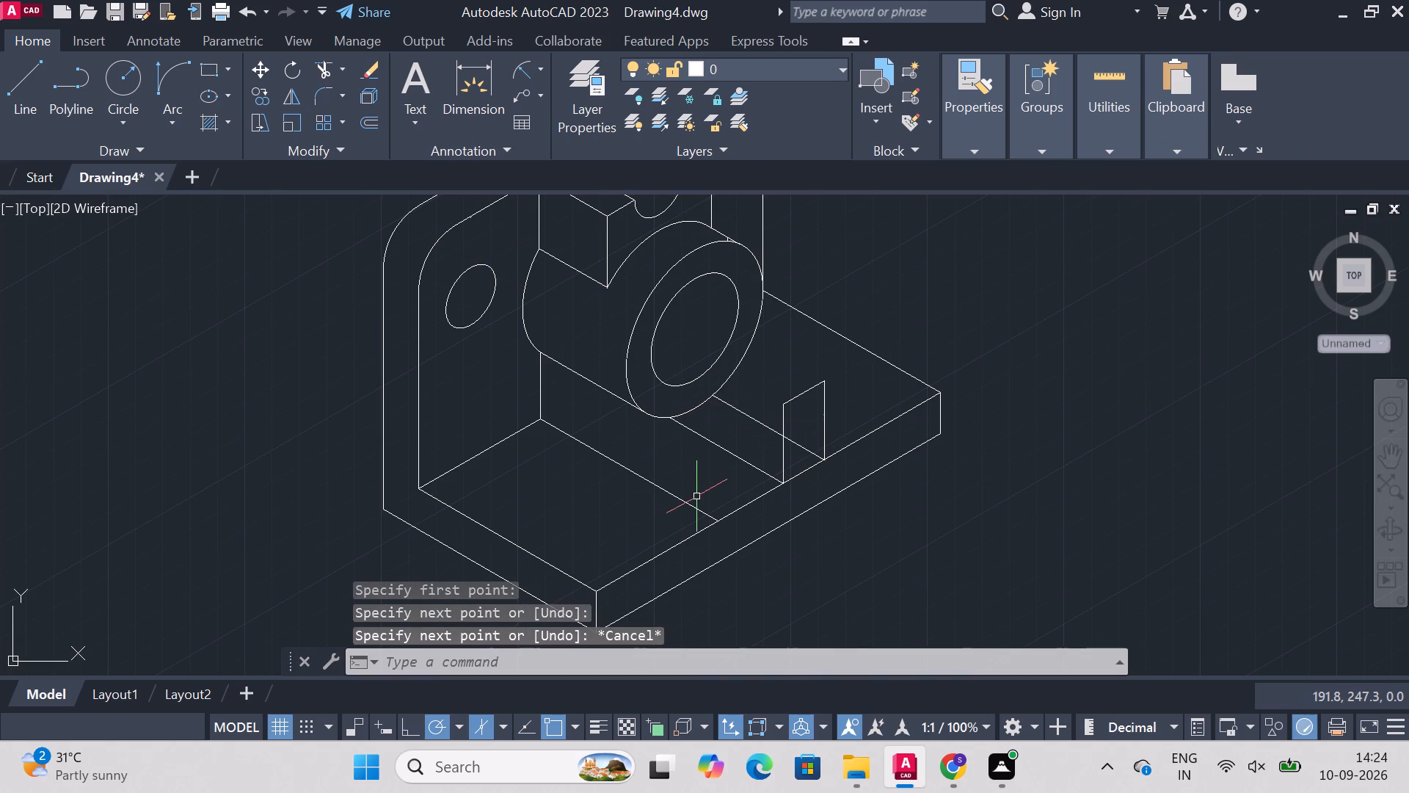
Trim away the line crossing the base plate's top from the upright plate's inner foot to the front edge.
text(trim)
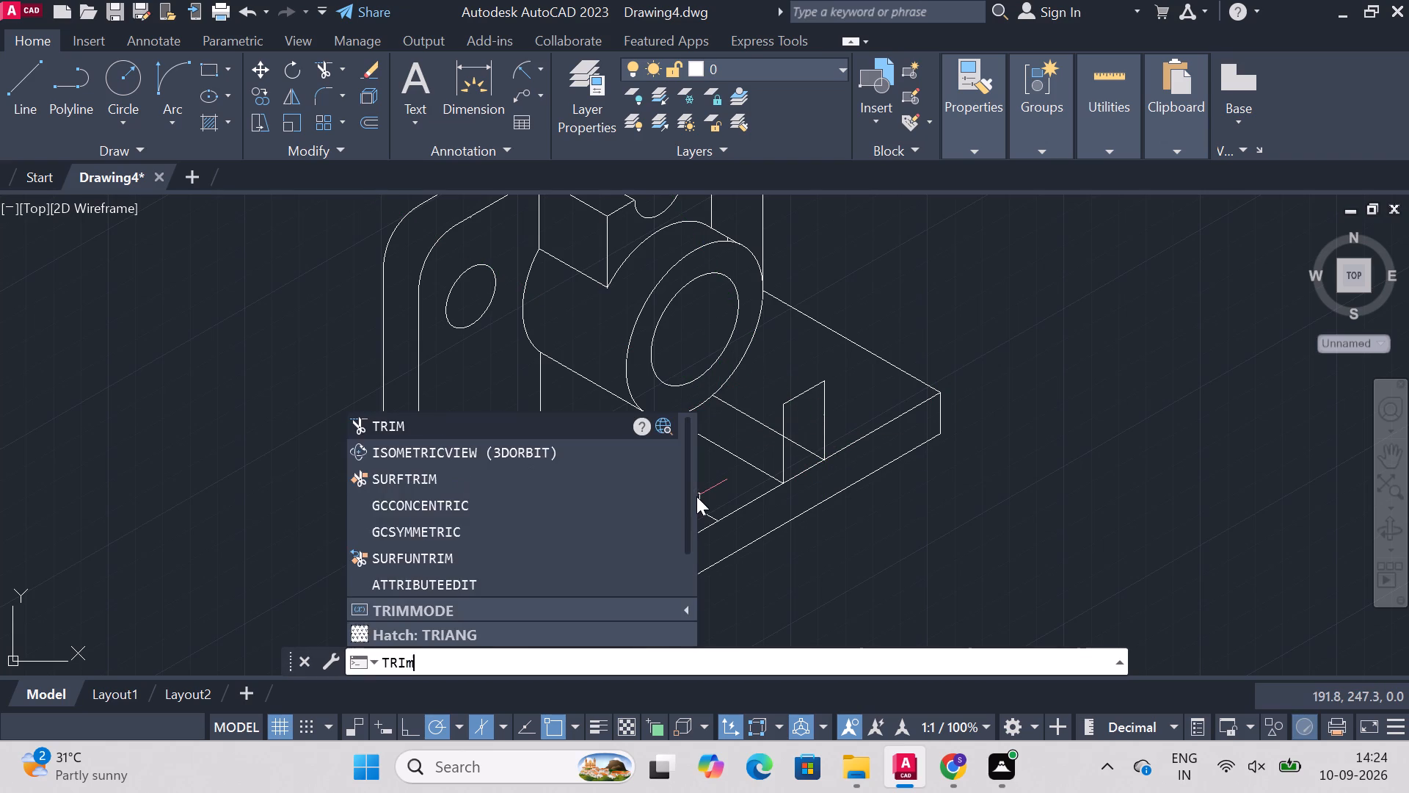
key(Return)
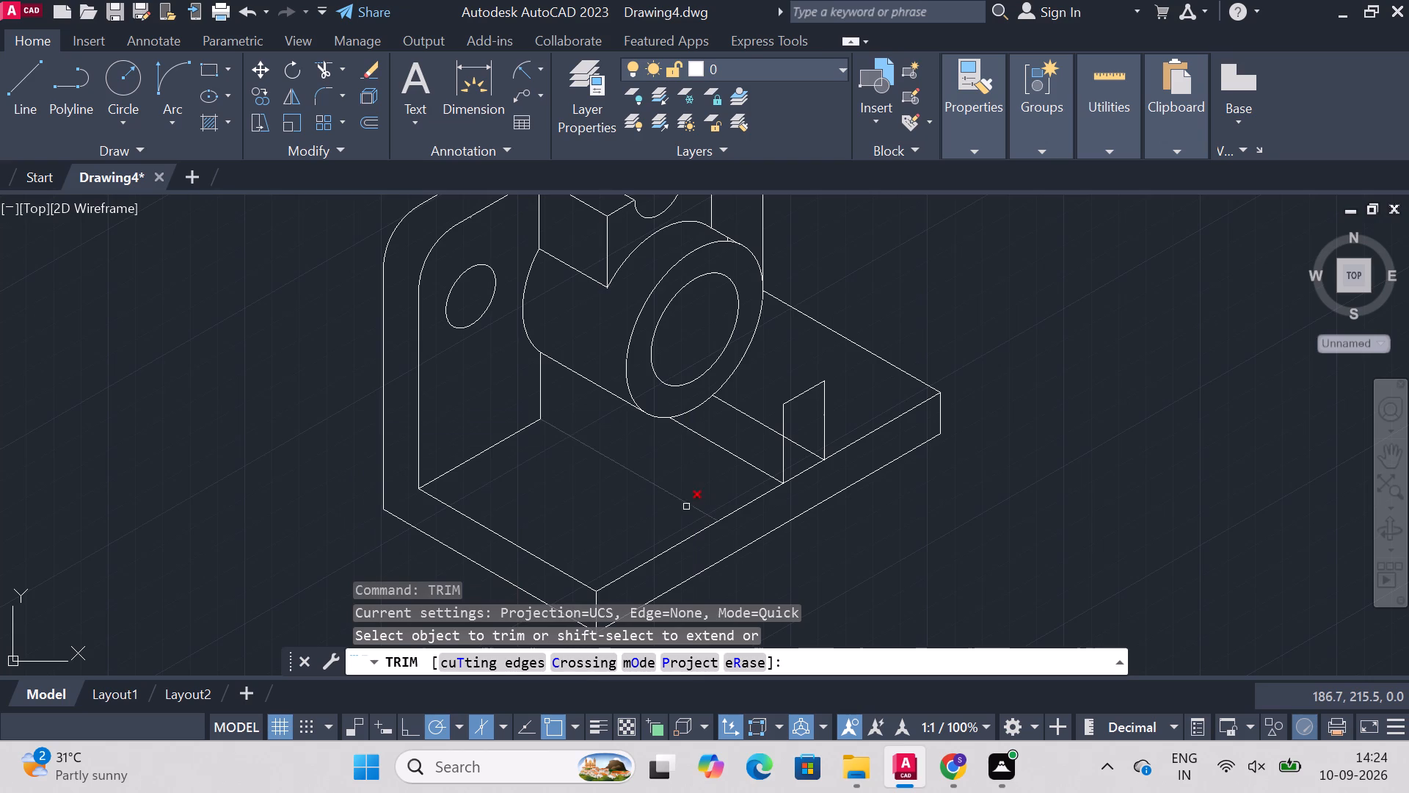
click(686, 505)
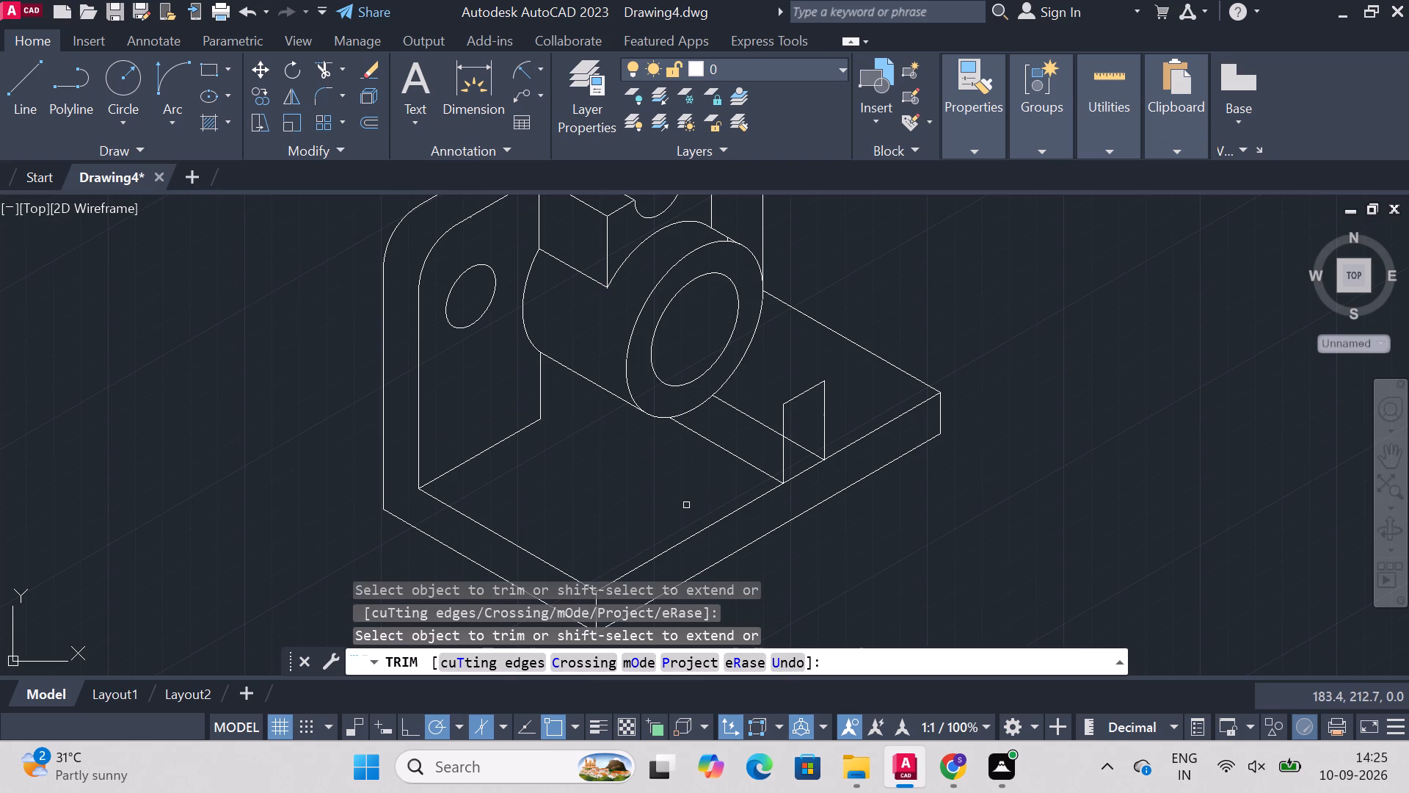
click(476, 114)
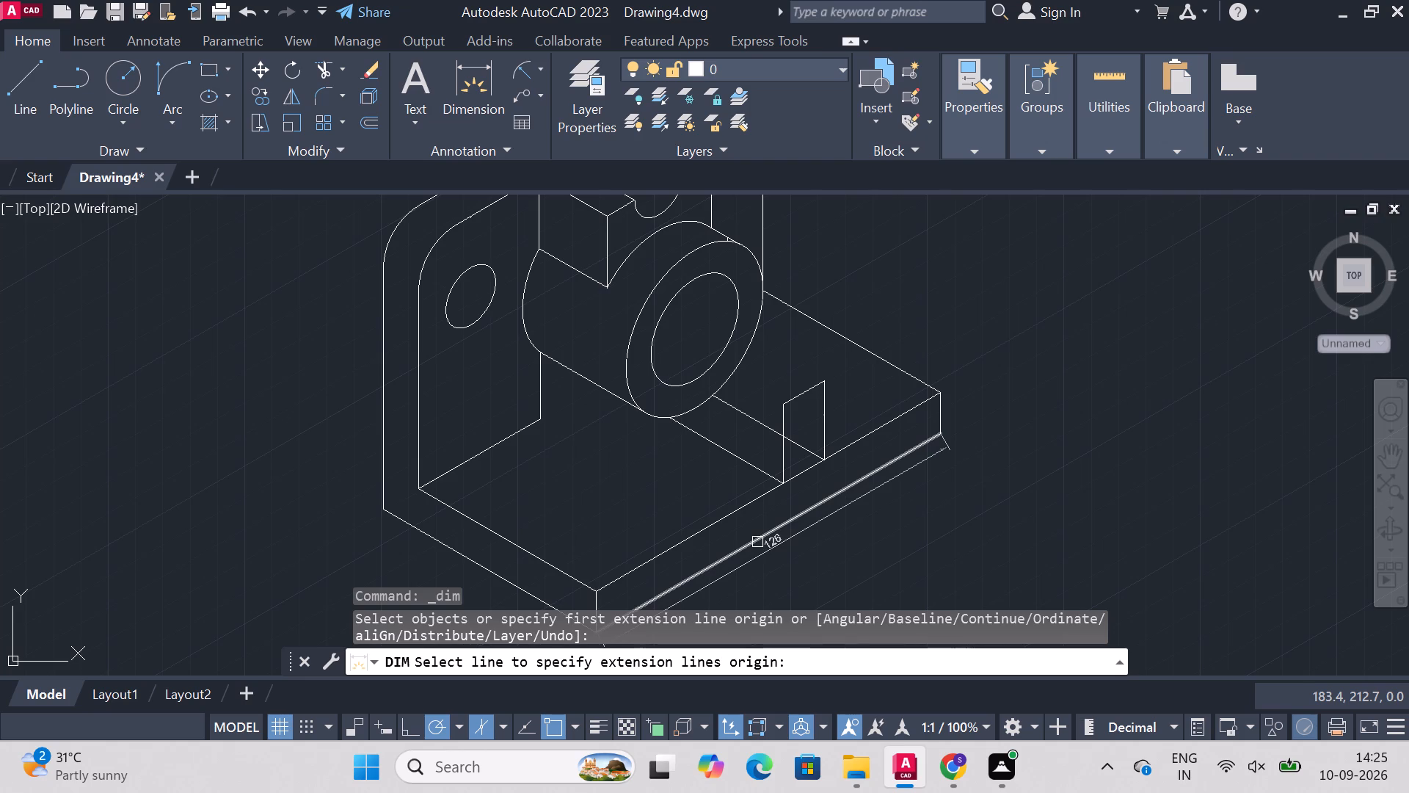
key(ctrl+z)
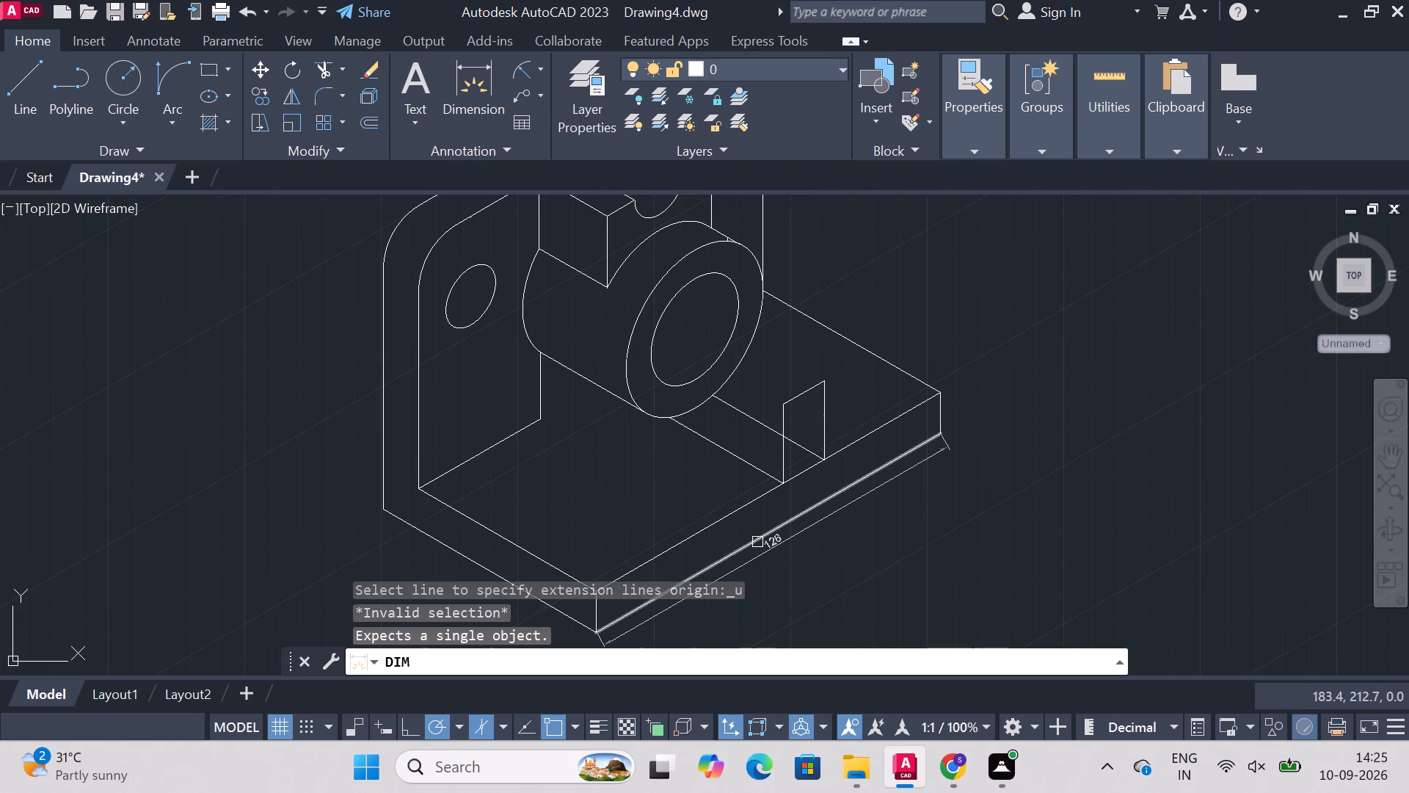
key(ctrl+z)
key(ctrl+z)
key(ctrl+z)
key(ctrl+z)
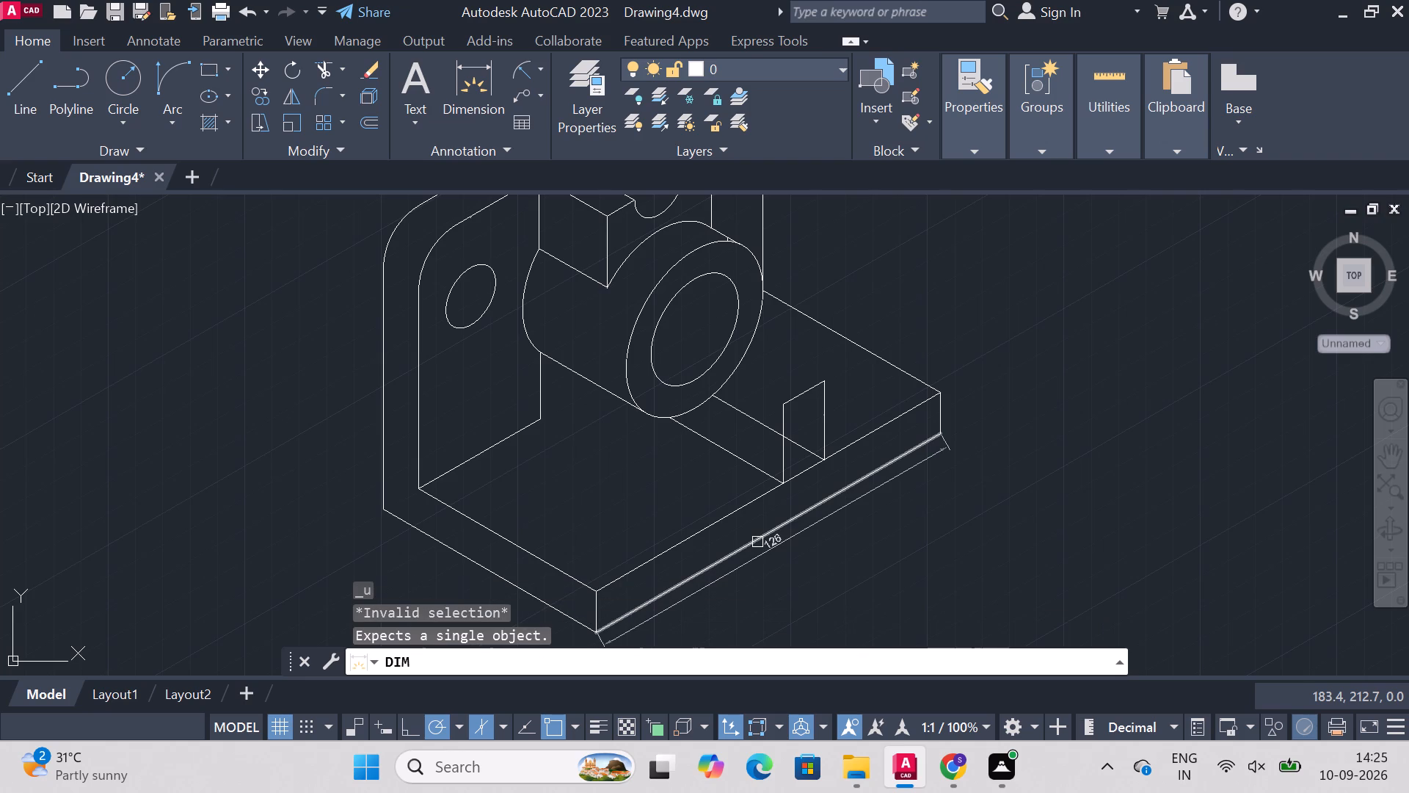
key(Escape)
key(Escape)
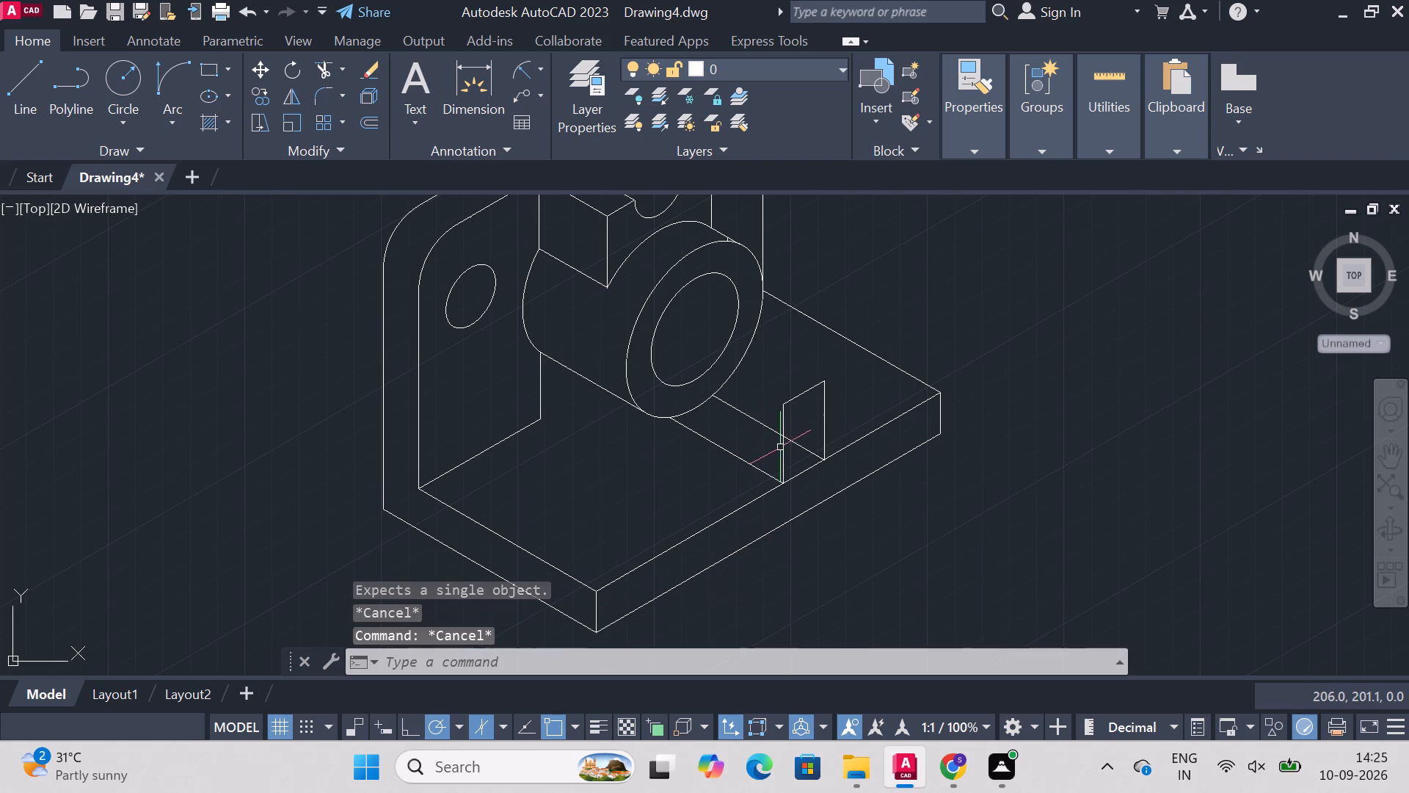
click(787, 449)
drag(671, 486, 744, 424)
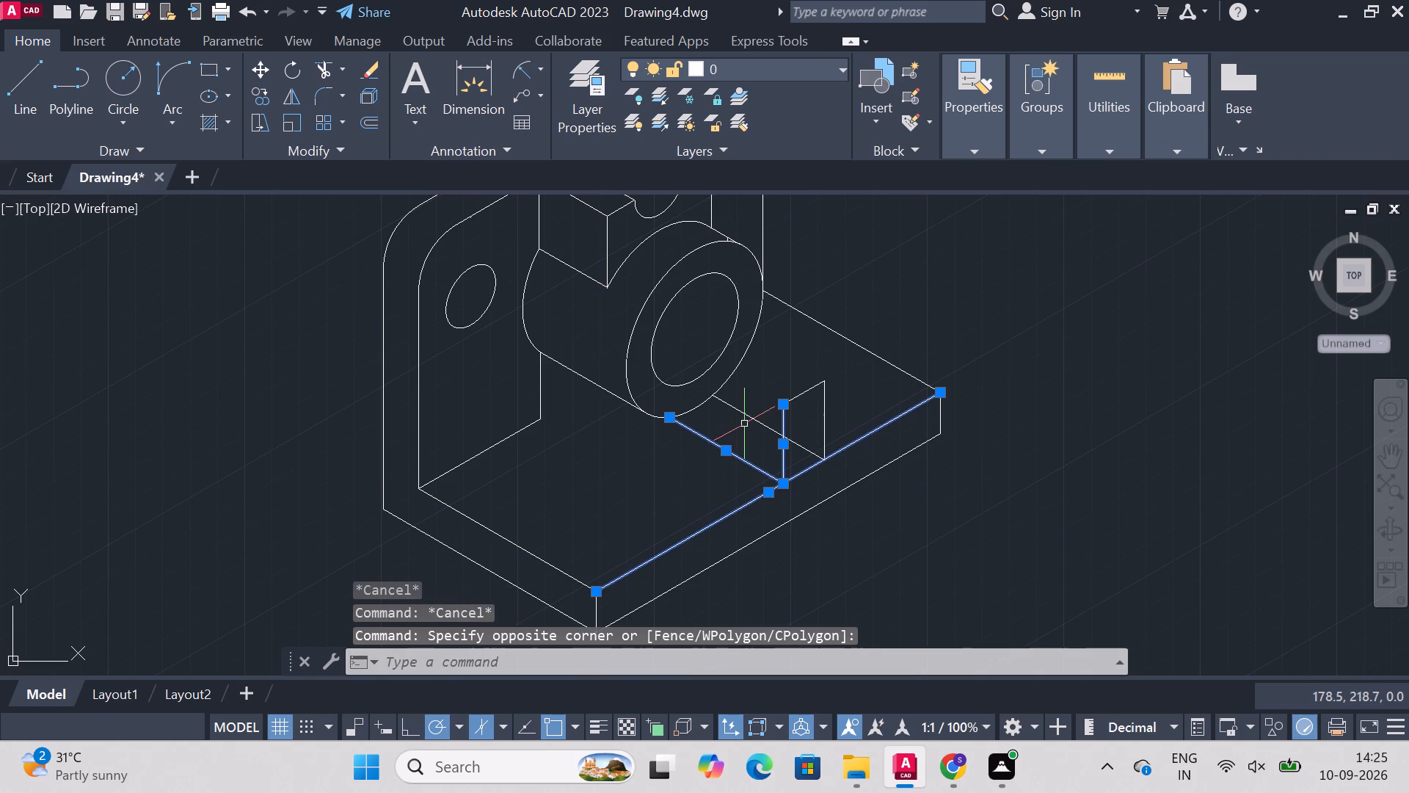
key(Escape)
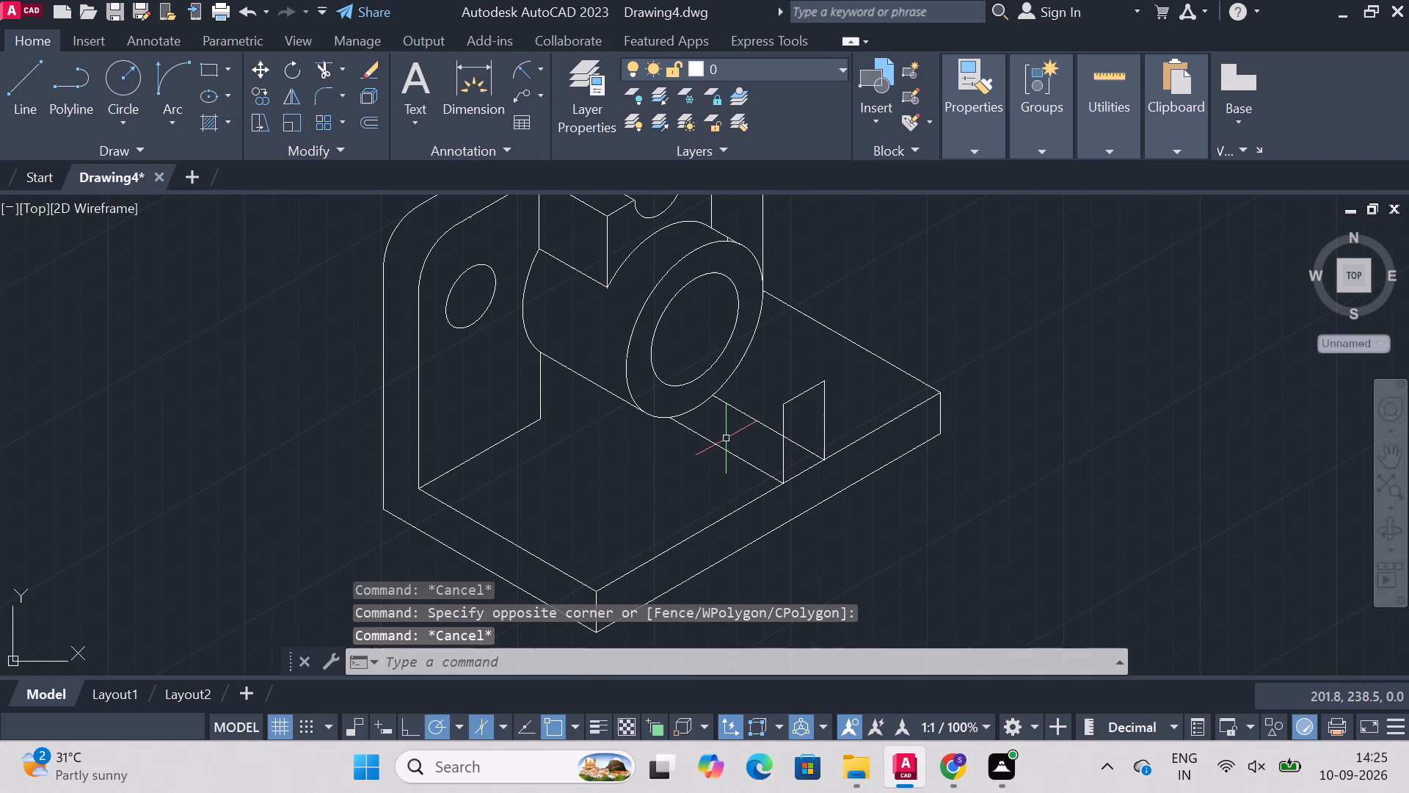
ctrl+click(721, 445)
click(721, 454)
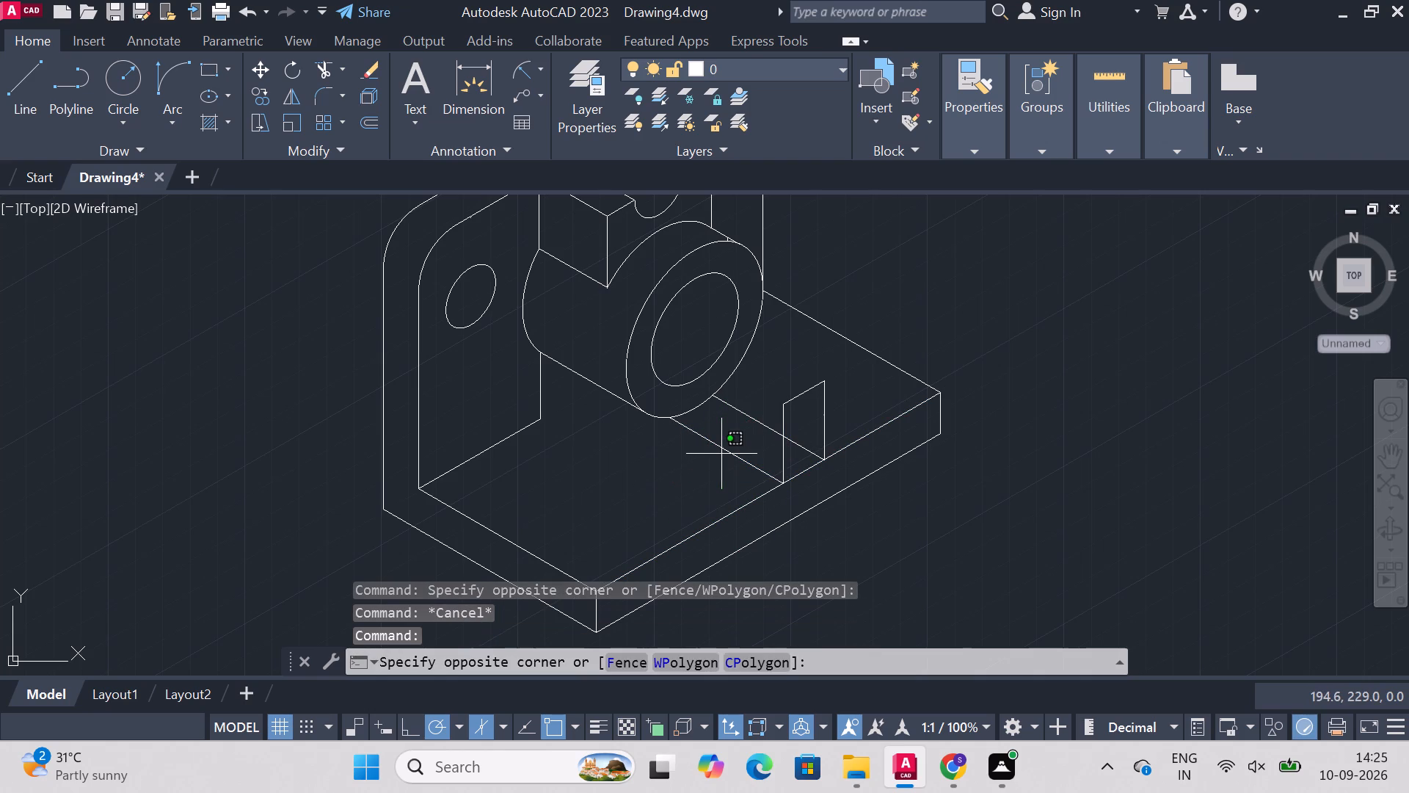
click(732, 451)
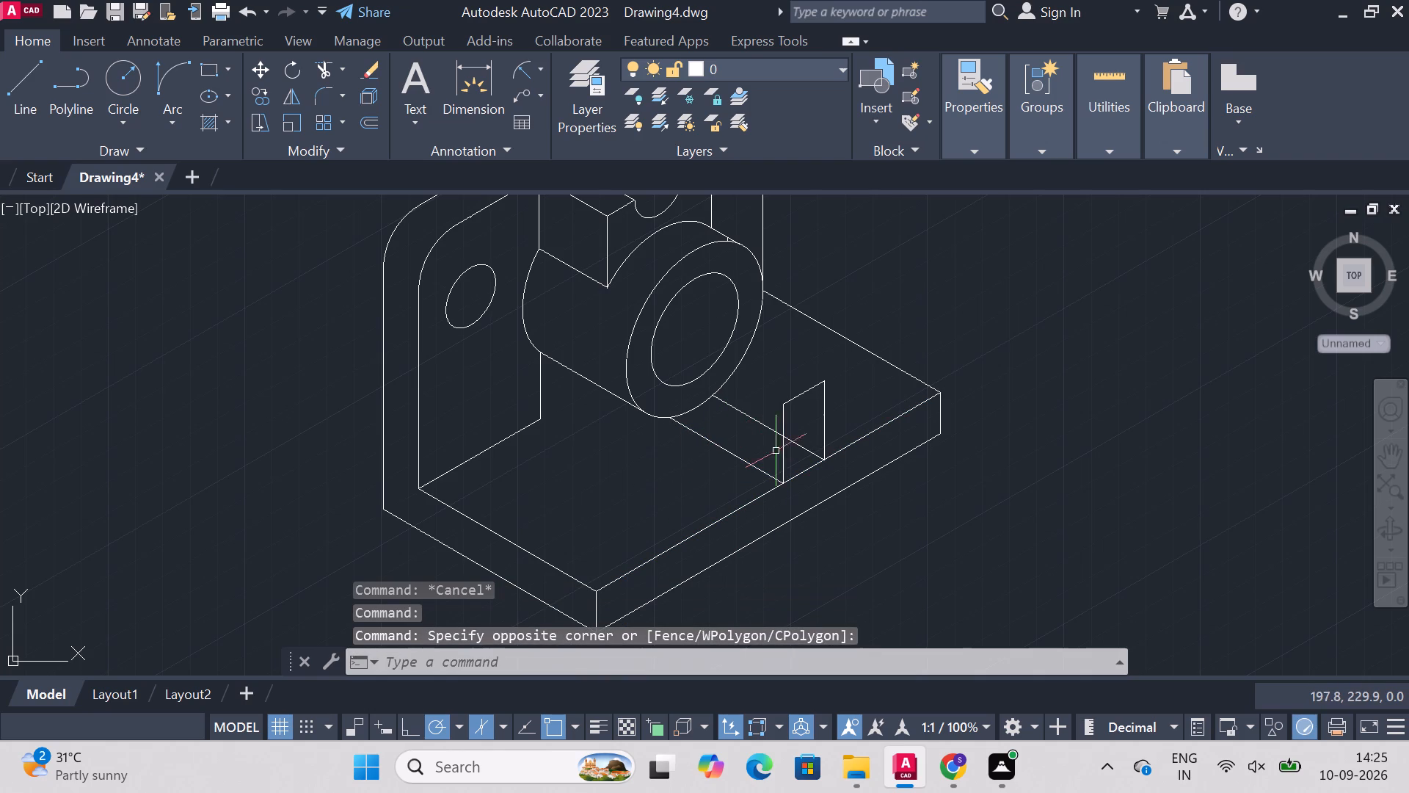
Trim away all the rib lines: both vertical edges, the short top edge and the two 150° lines running to the cylinder.
text(trim)
key(Return)
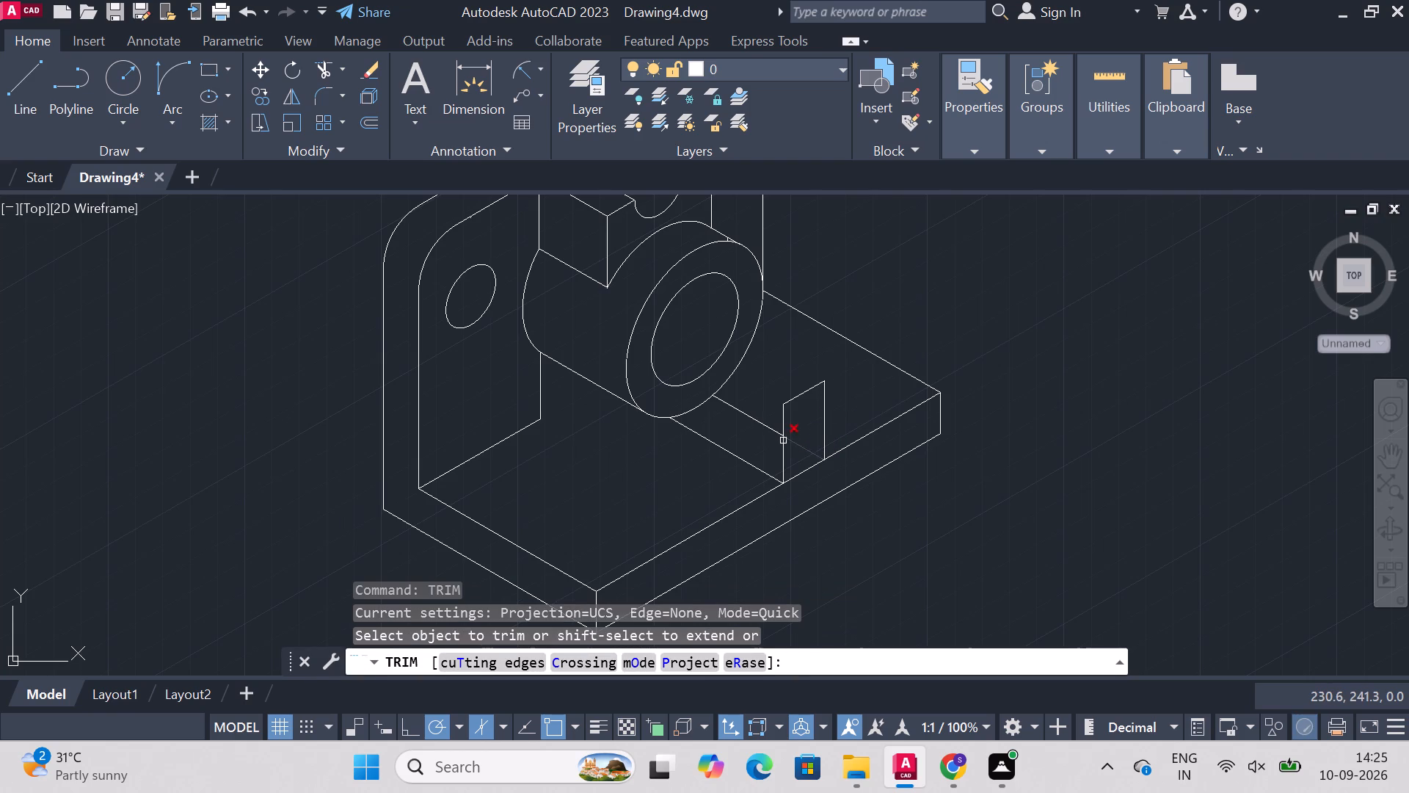
click(782, 440)
double_click(782, 432)
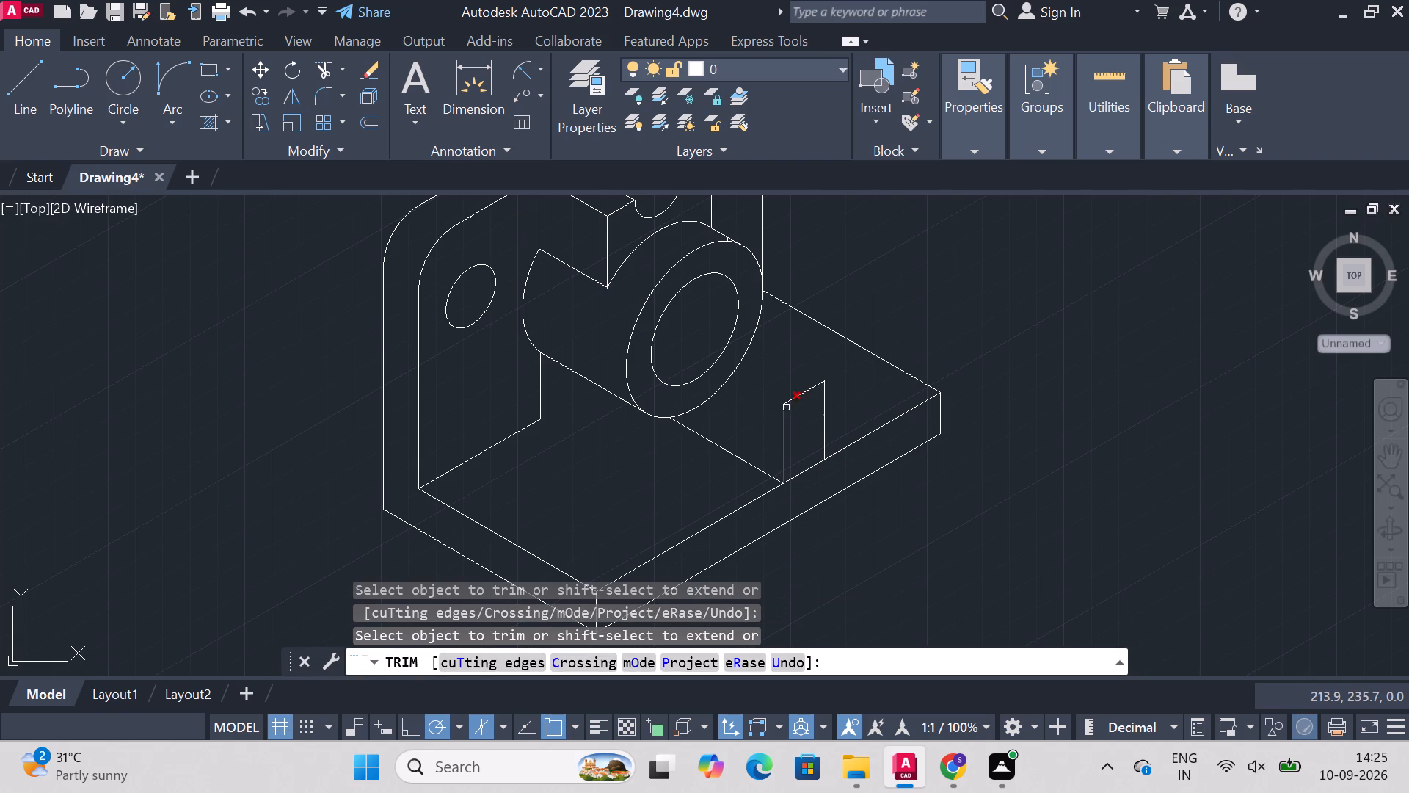
click(785, 404)
click(798, 396)
click(826, 410)
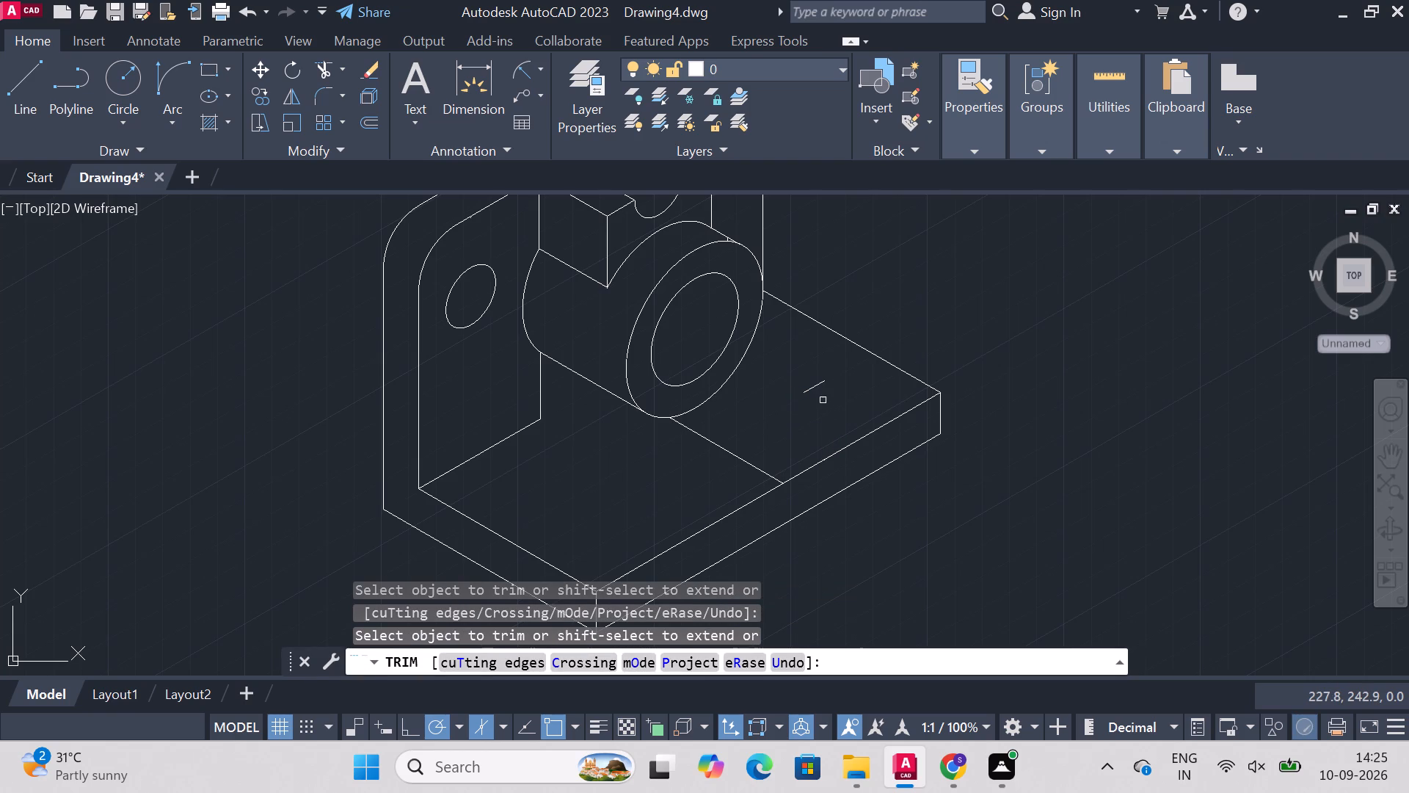
click(817, 386)
click(733, 452)
key(Escape)
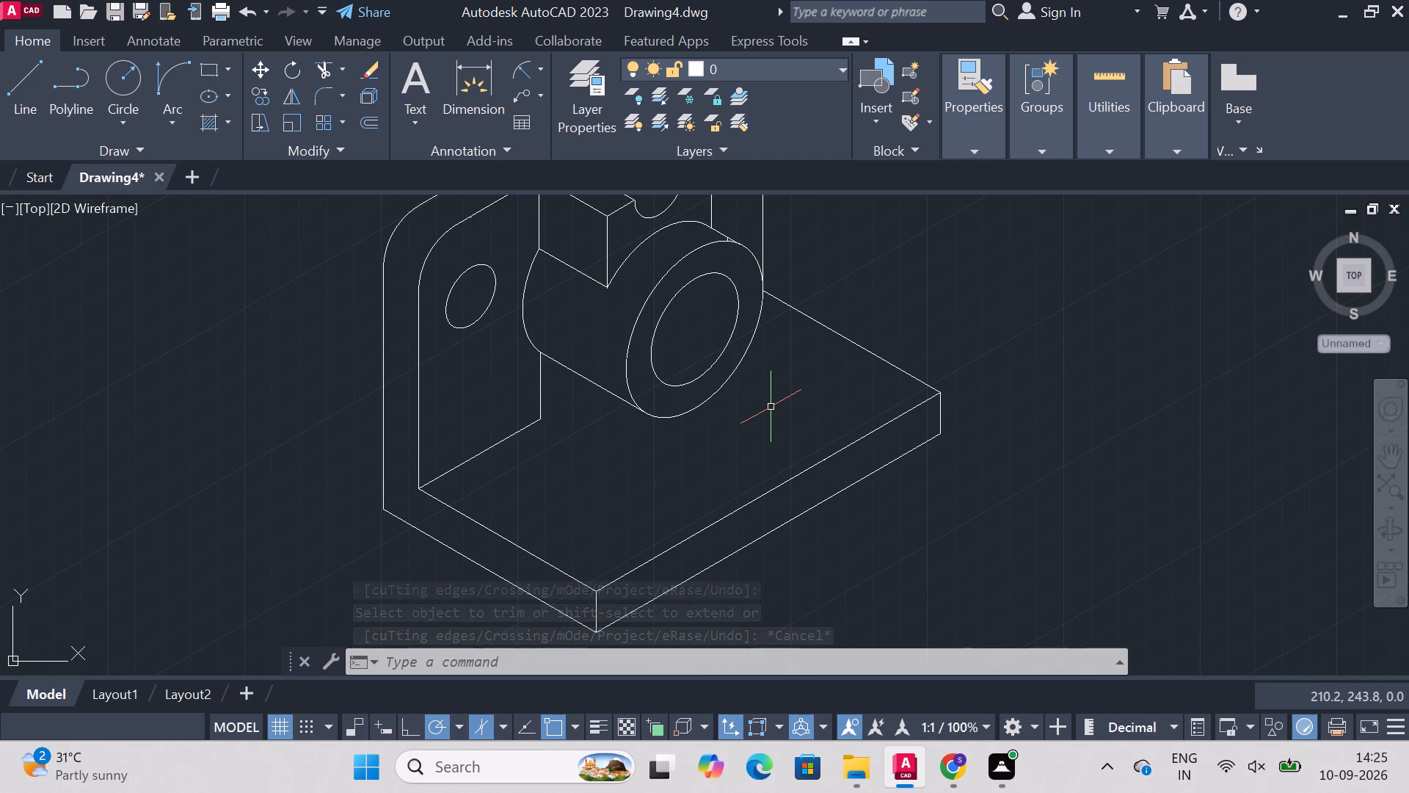
Delete the line along the foot of the upright plate, where it meets the base plate's top face.
click(484, 65)
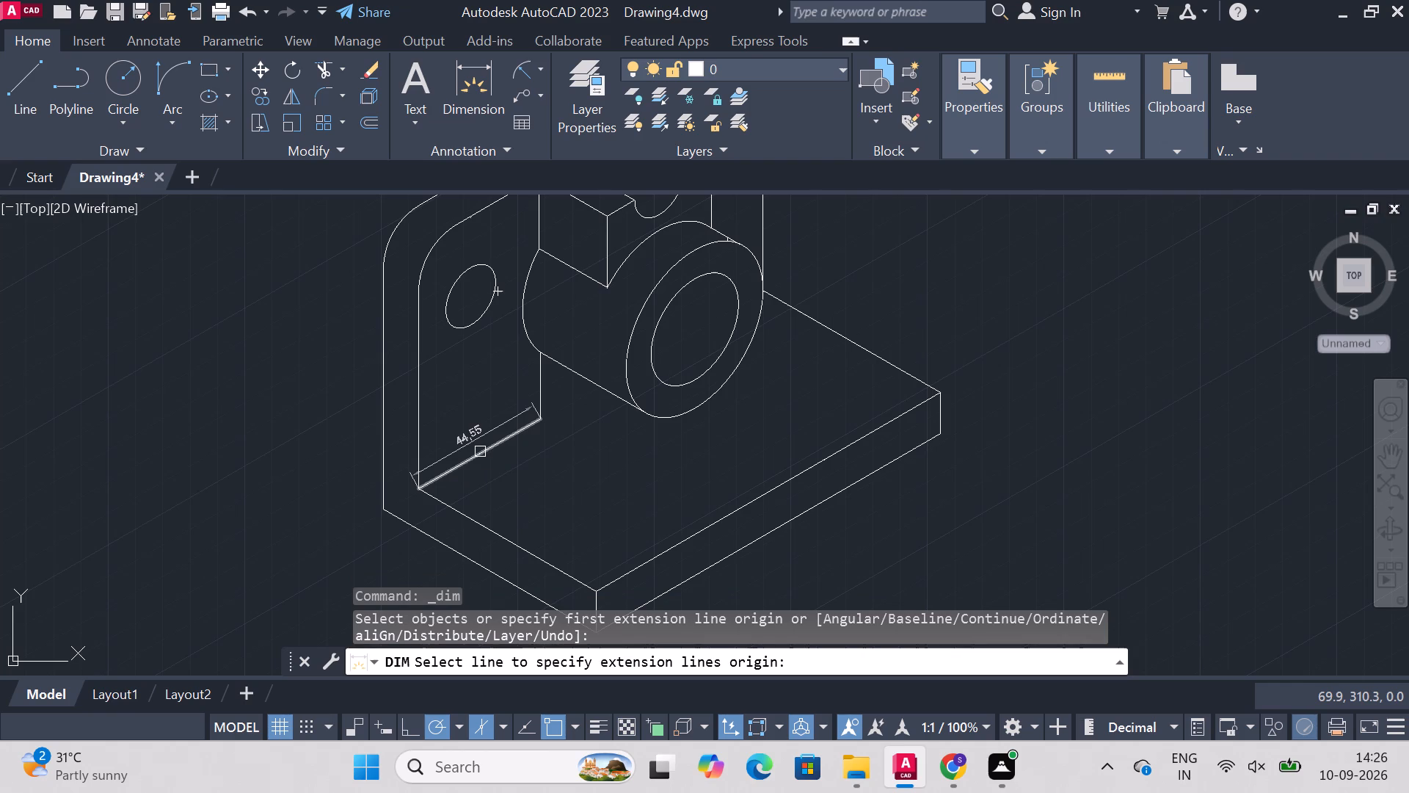
key(Escape)
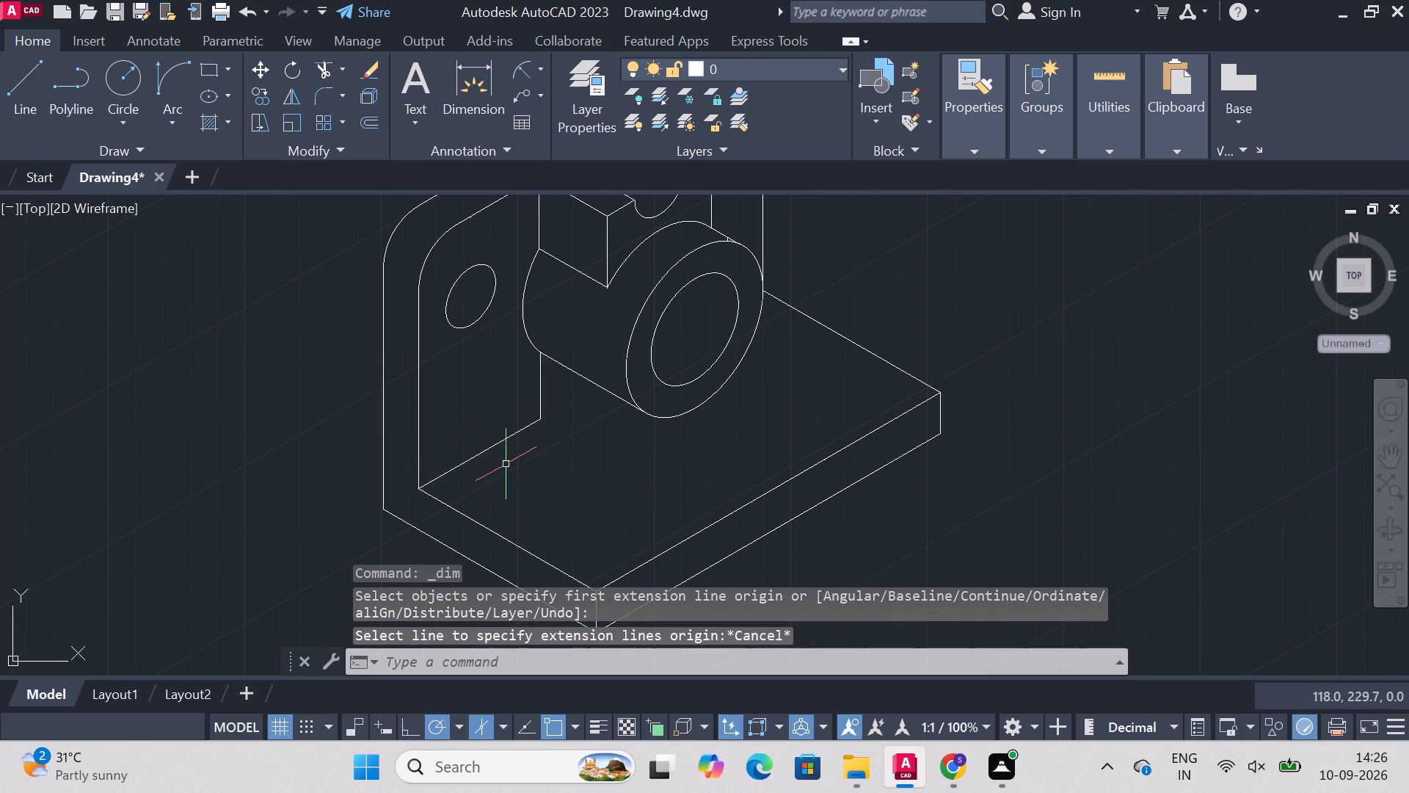
click(478, 455)
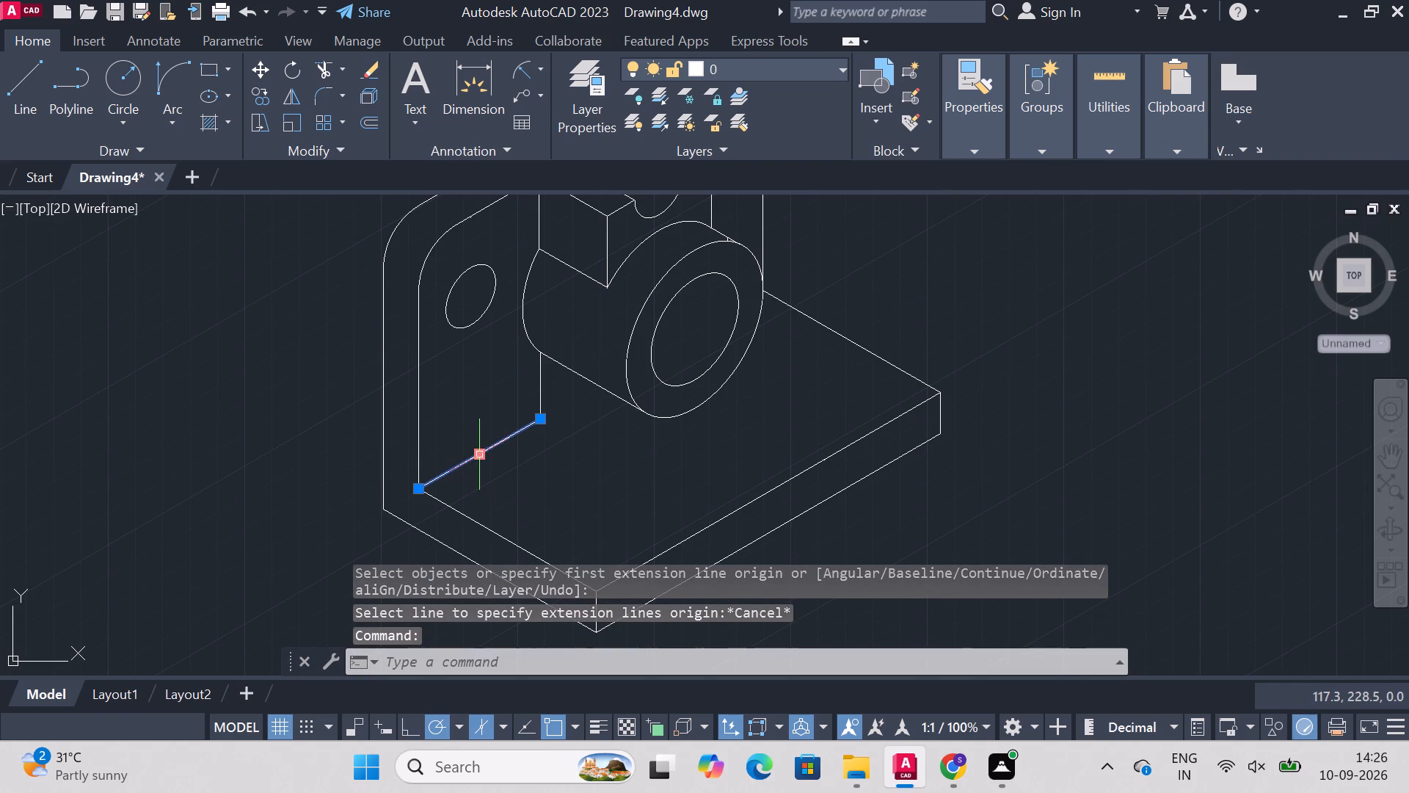
key(Delete)
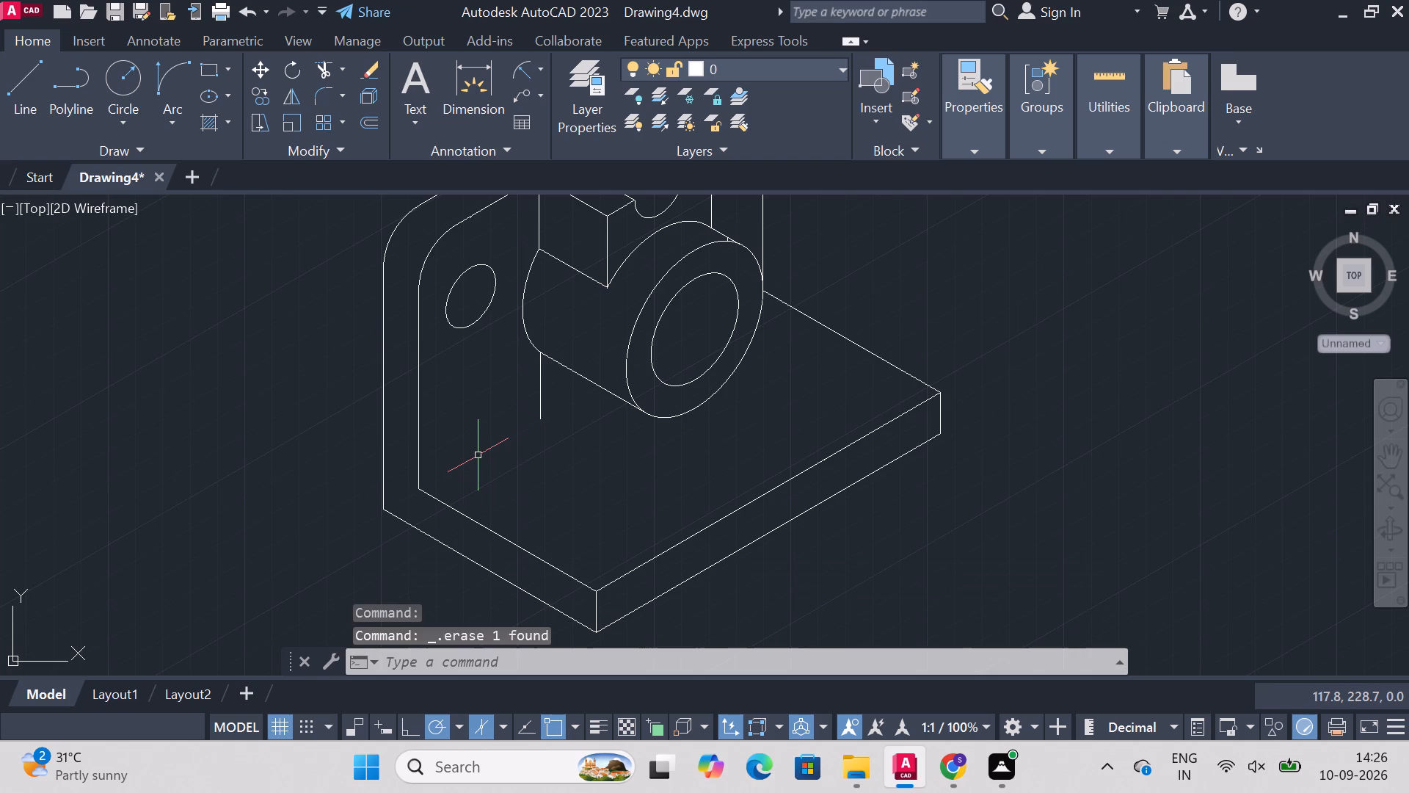
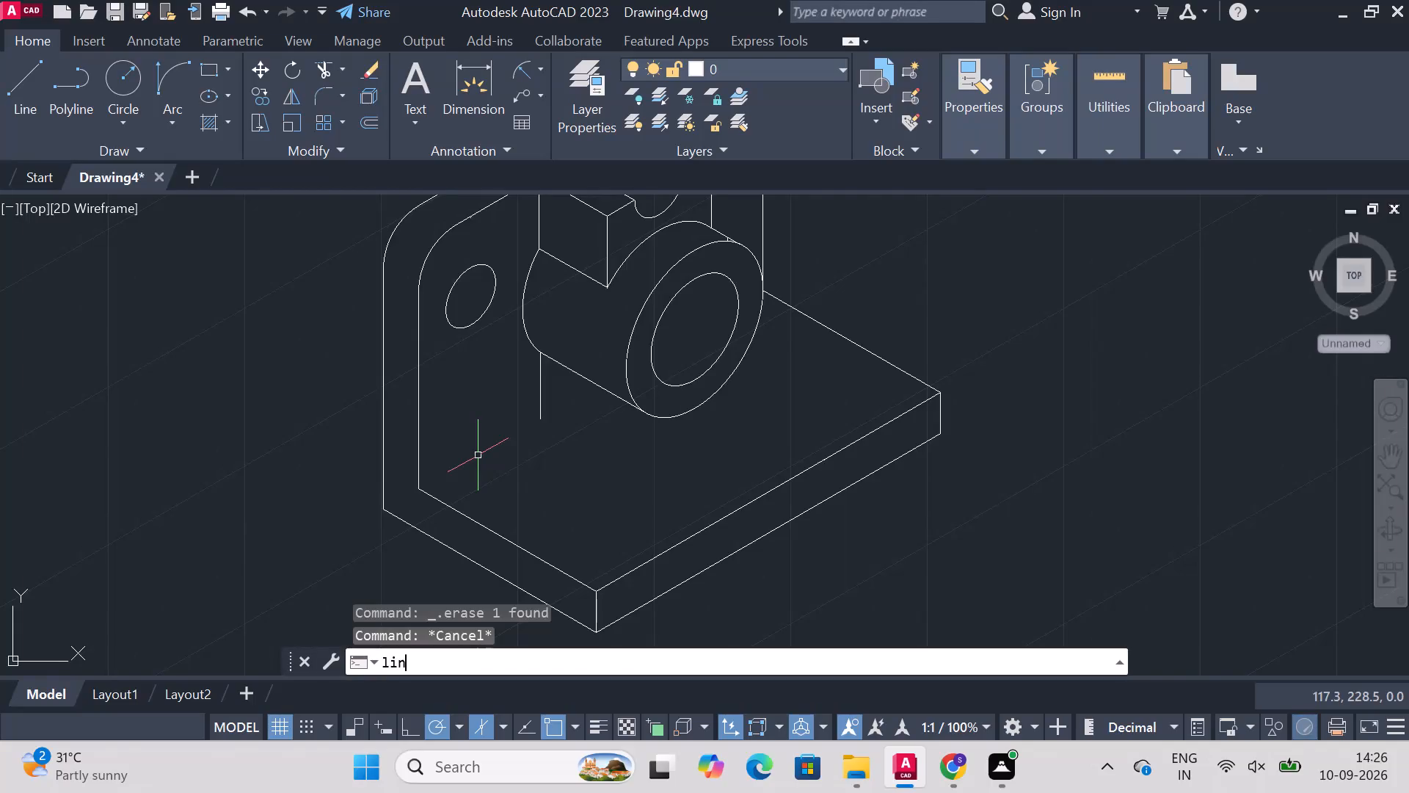
Draw a line from the upright plate's inner foot, 55.5 long at 30°, continuing at 330° to the base plate's top front edge.
key(Return)
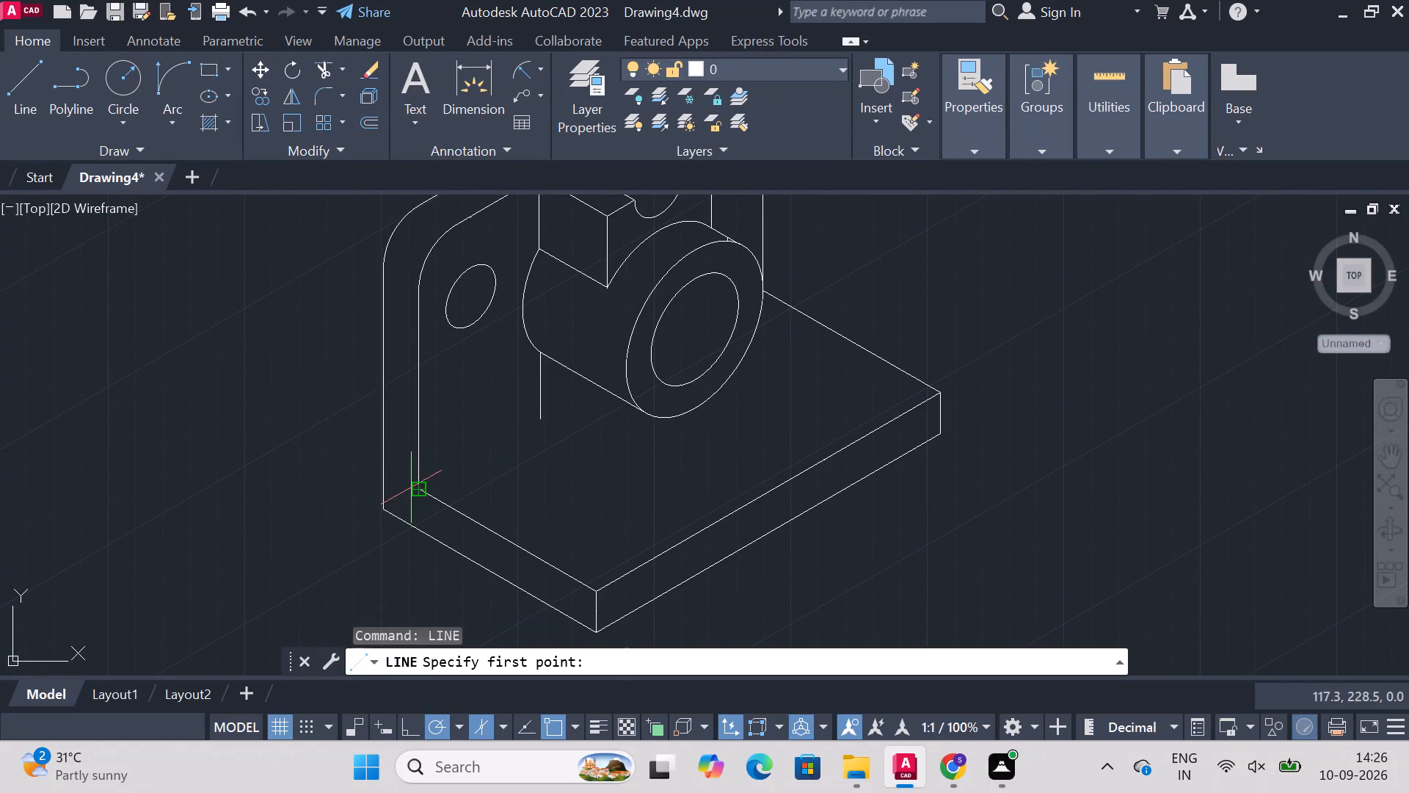
click(414, 488)
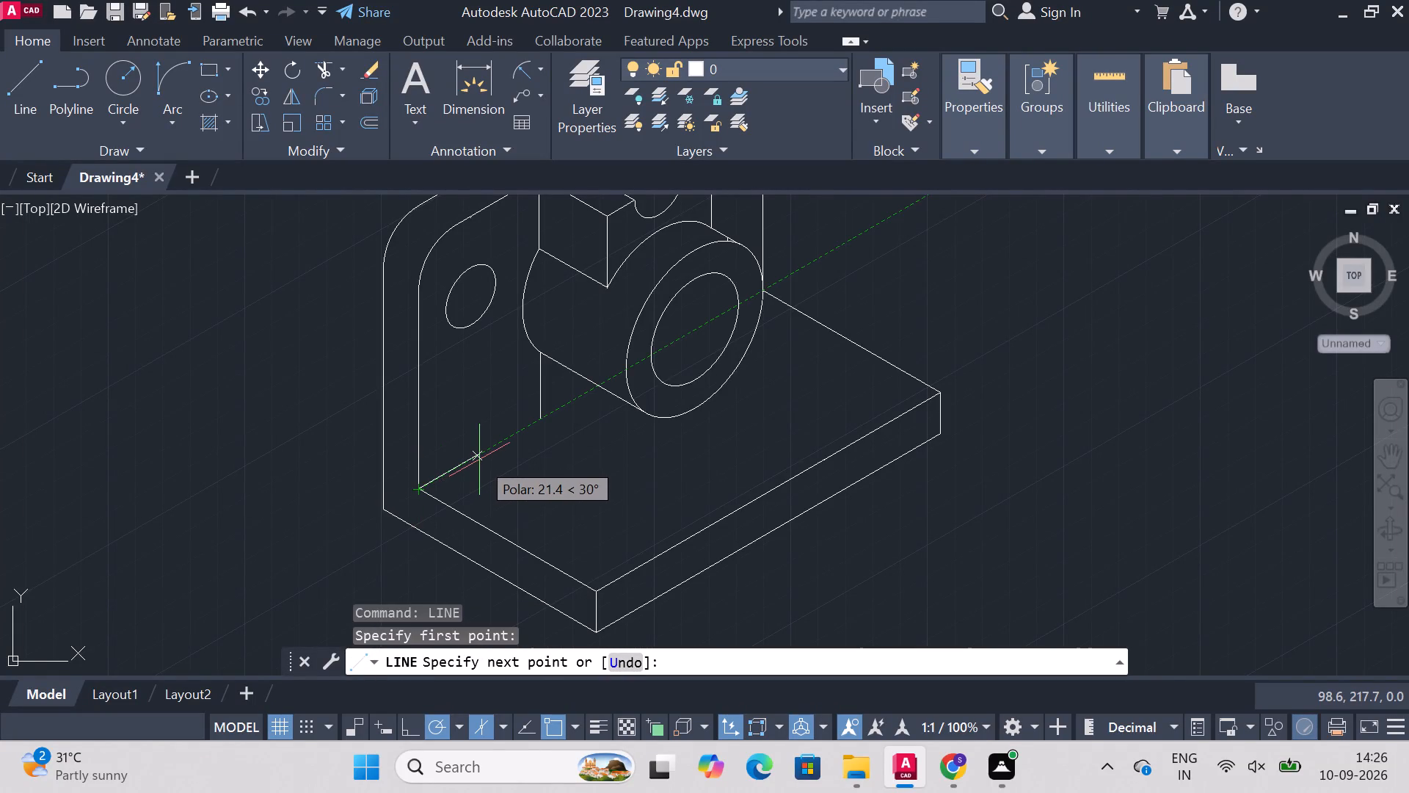
text(55)
text(.5)
key(Return)
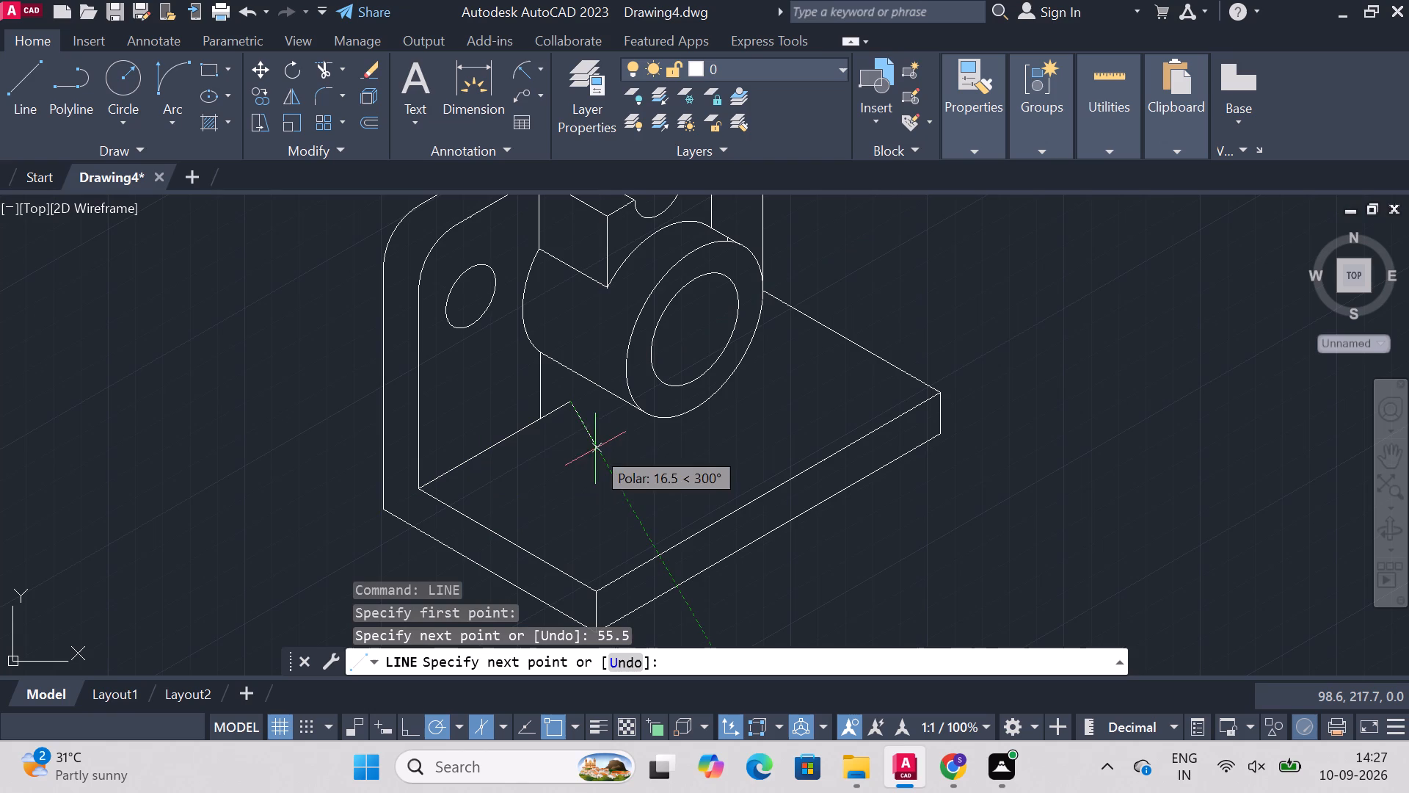
click(747, 501)
key(Escape)
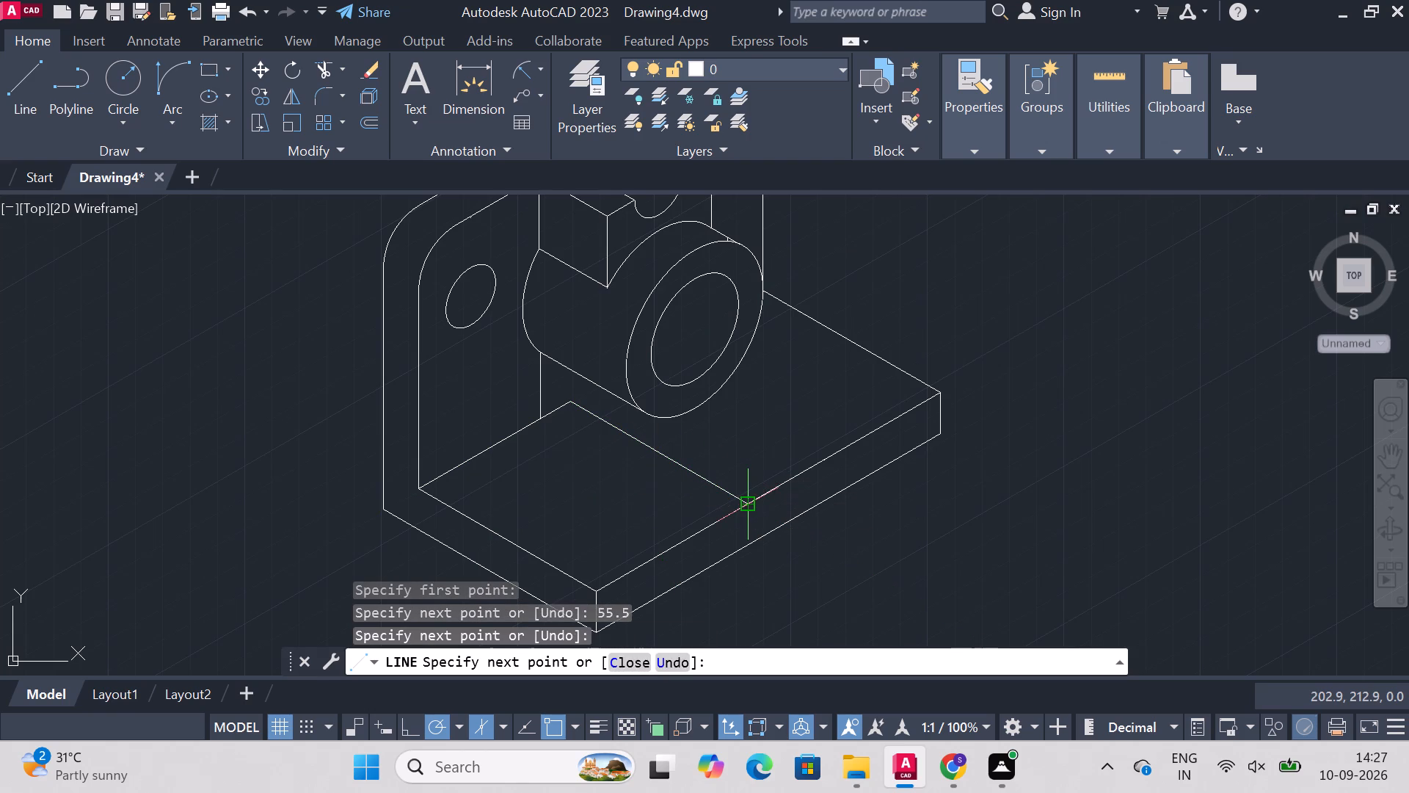
Trim away the leftover vertical line hanging beneath the cylinder's rear end.
text(tr)
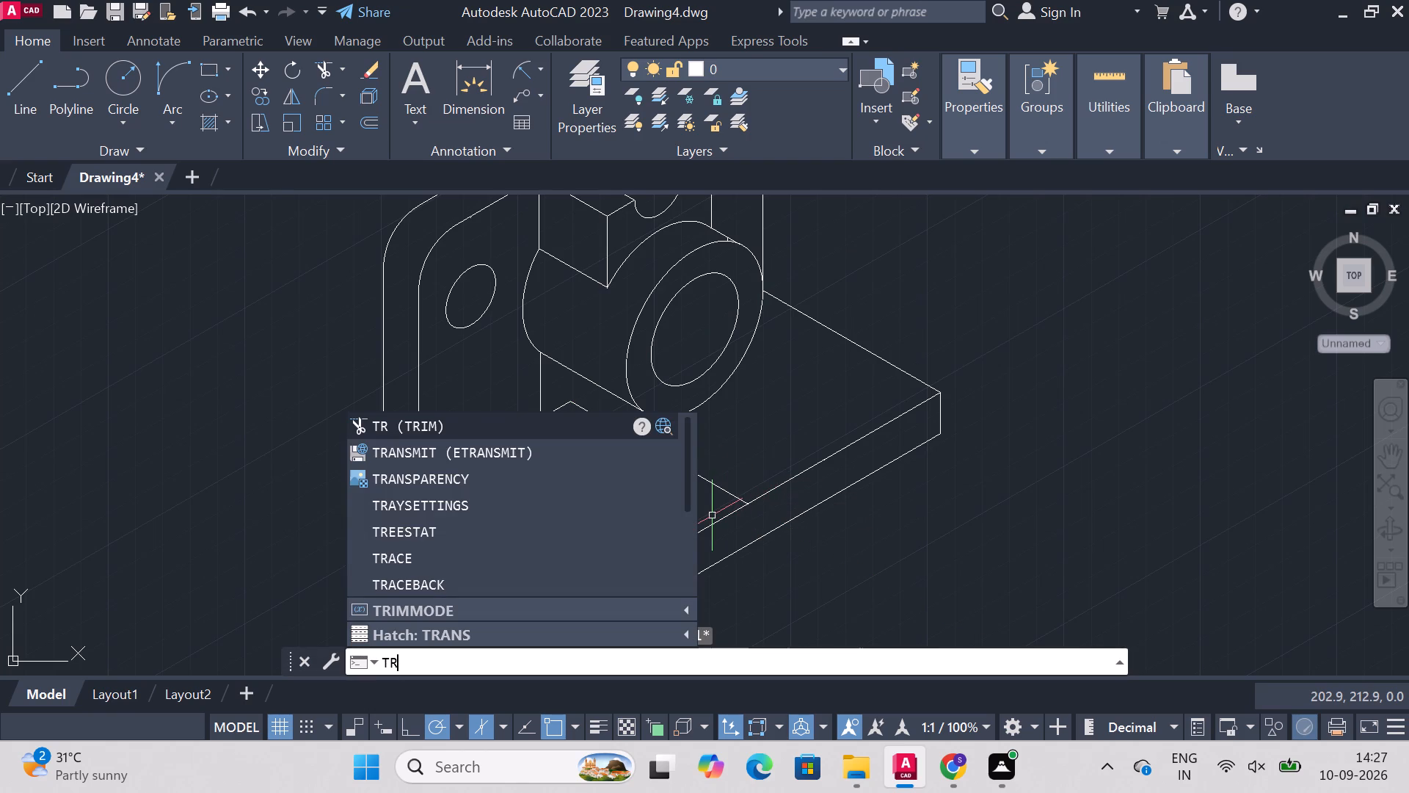
text(im)
key(Return)
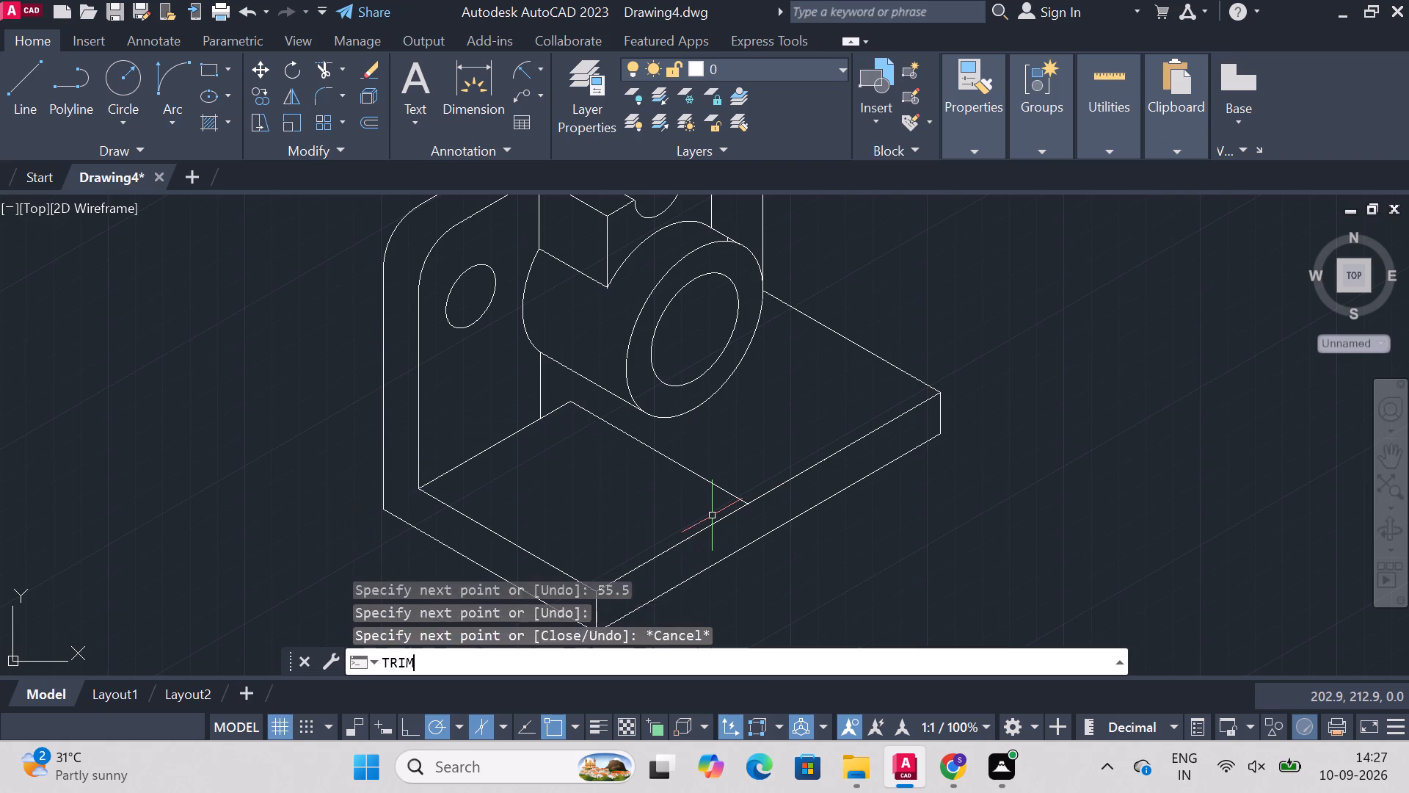
click(539, 394)
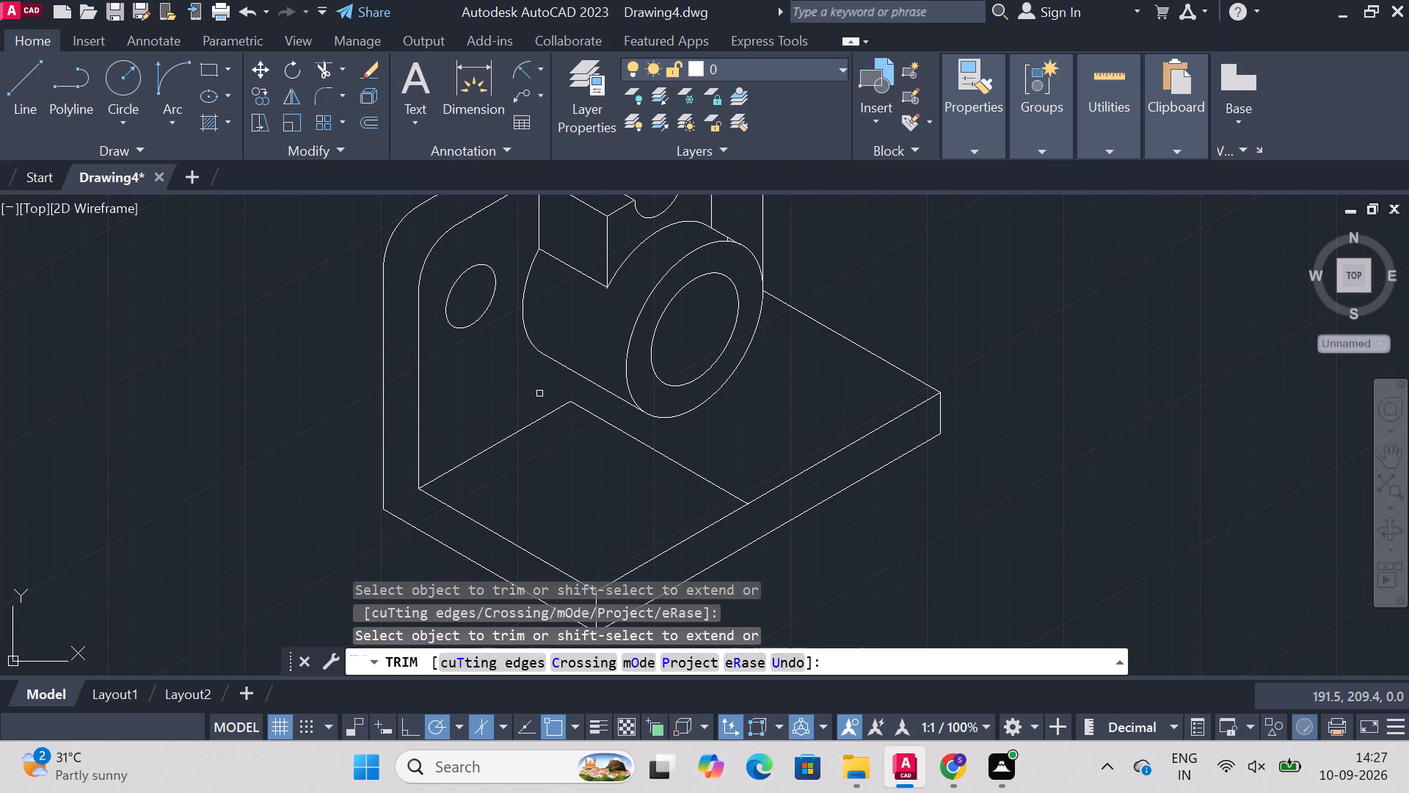
key(Escape)
Draw a vertical line from the corner of the new base lines up to the cylinder's lower edge.
text(line)
key(Return)
click(573, 400)
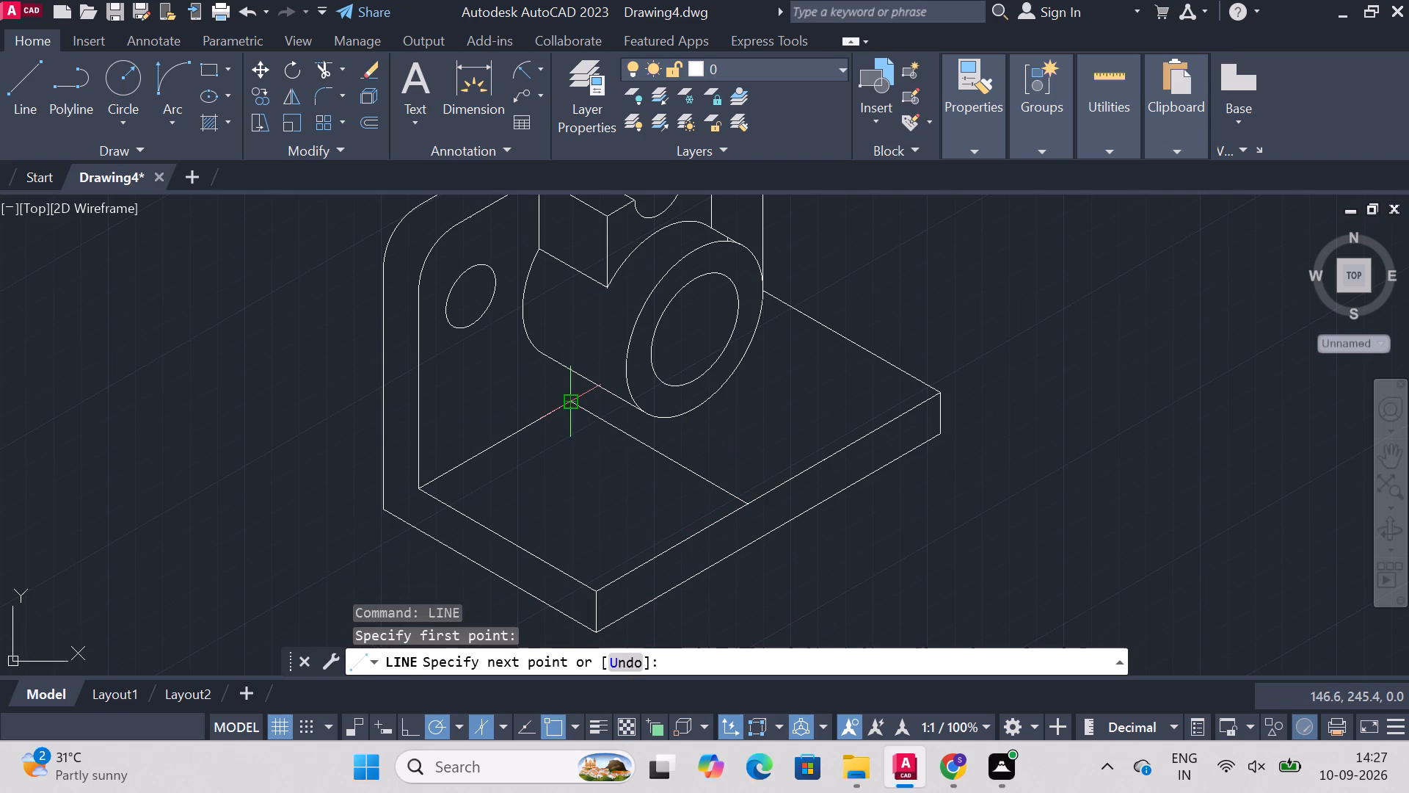
click(570, 368)
key(Escape)
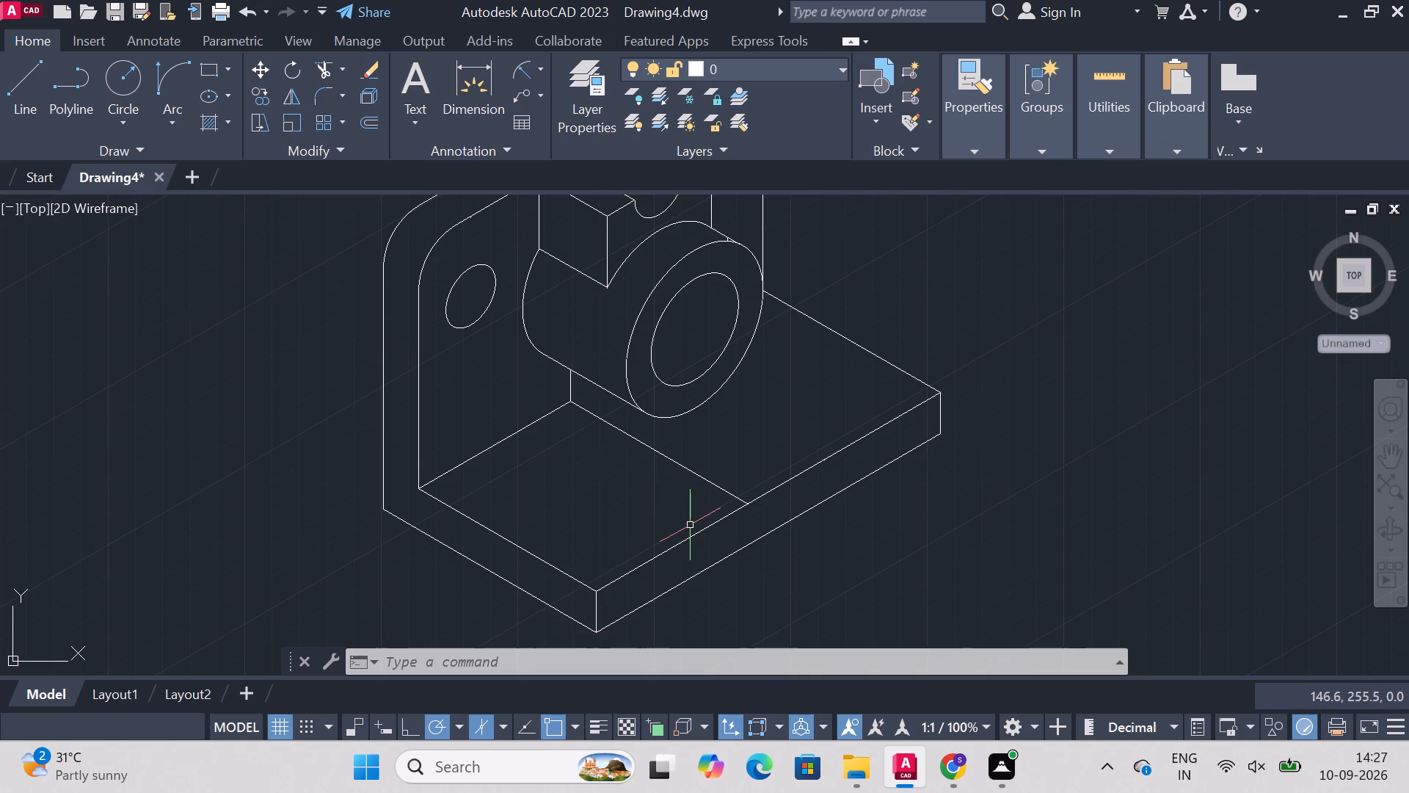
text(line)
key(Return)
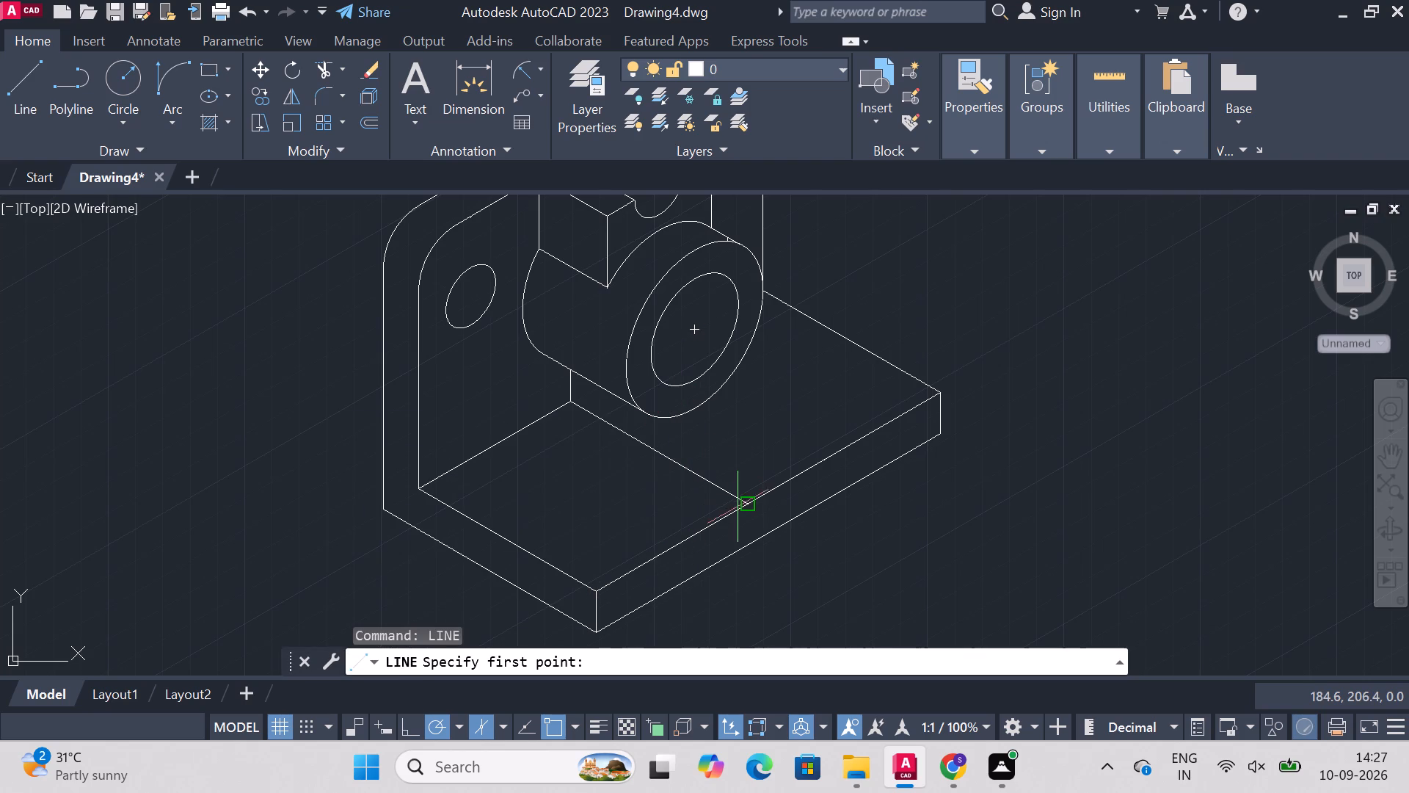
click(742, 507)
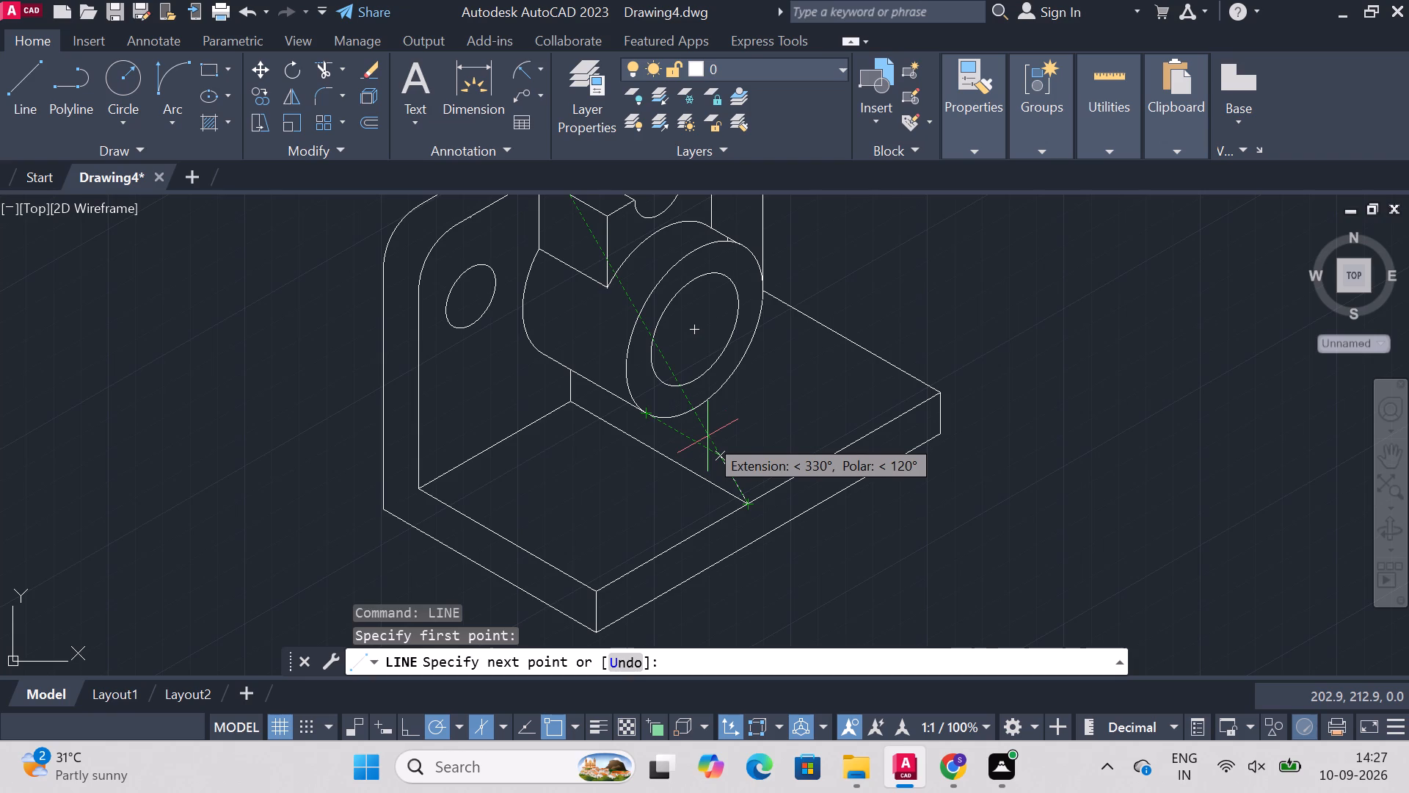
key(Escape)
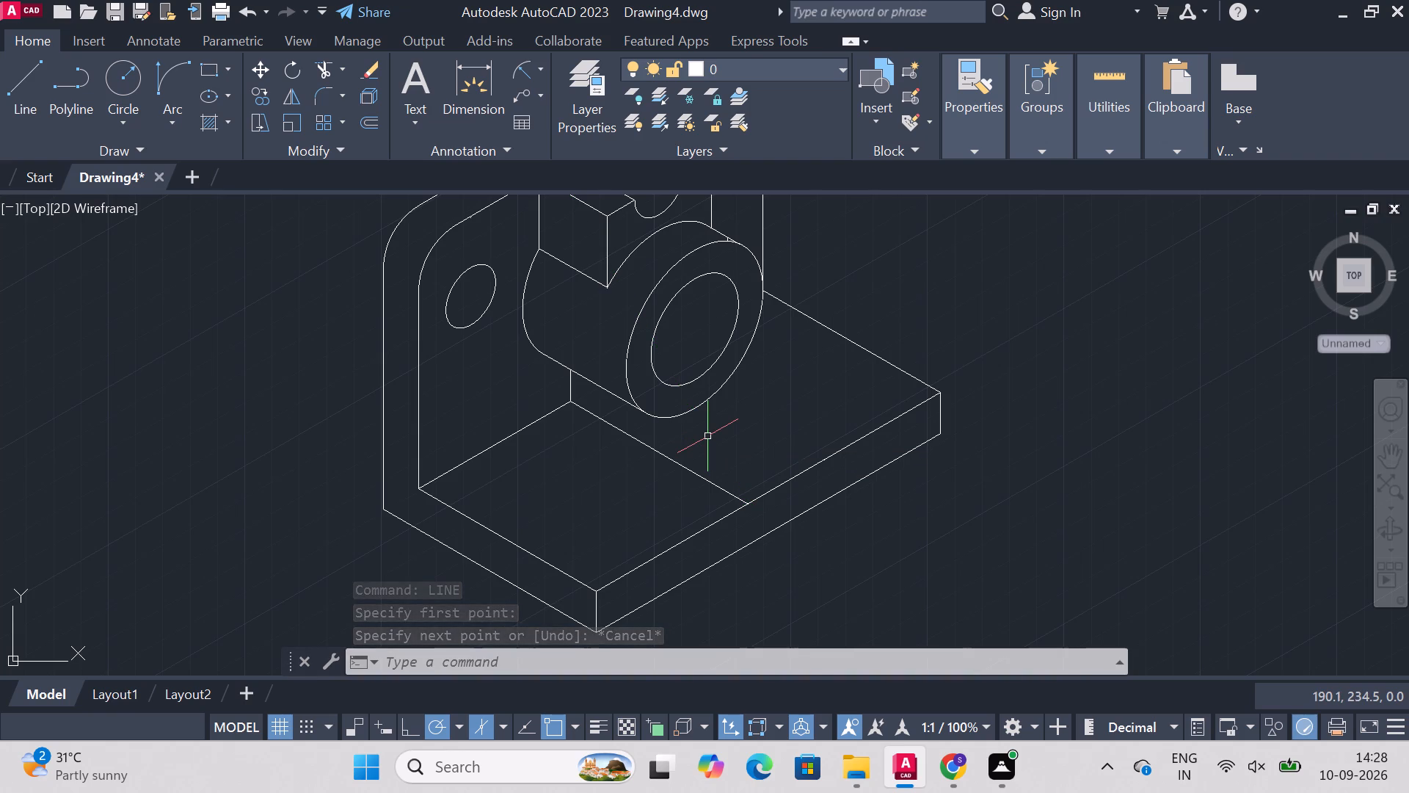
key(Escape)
Draw a vertical line from the centre of the cylinder's front face down to its outer rim.
text(line)
key(Return)
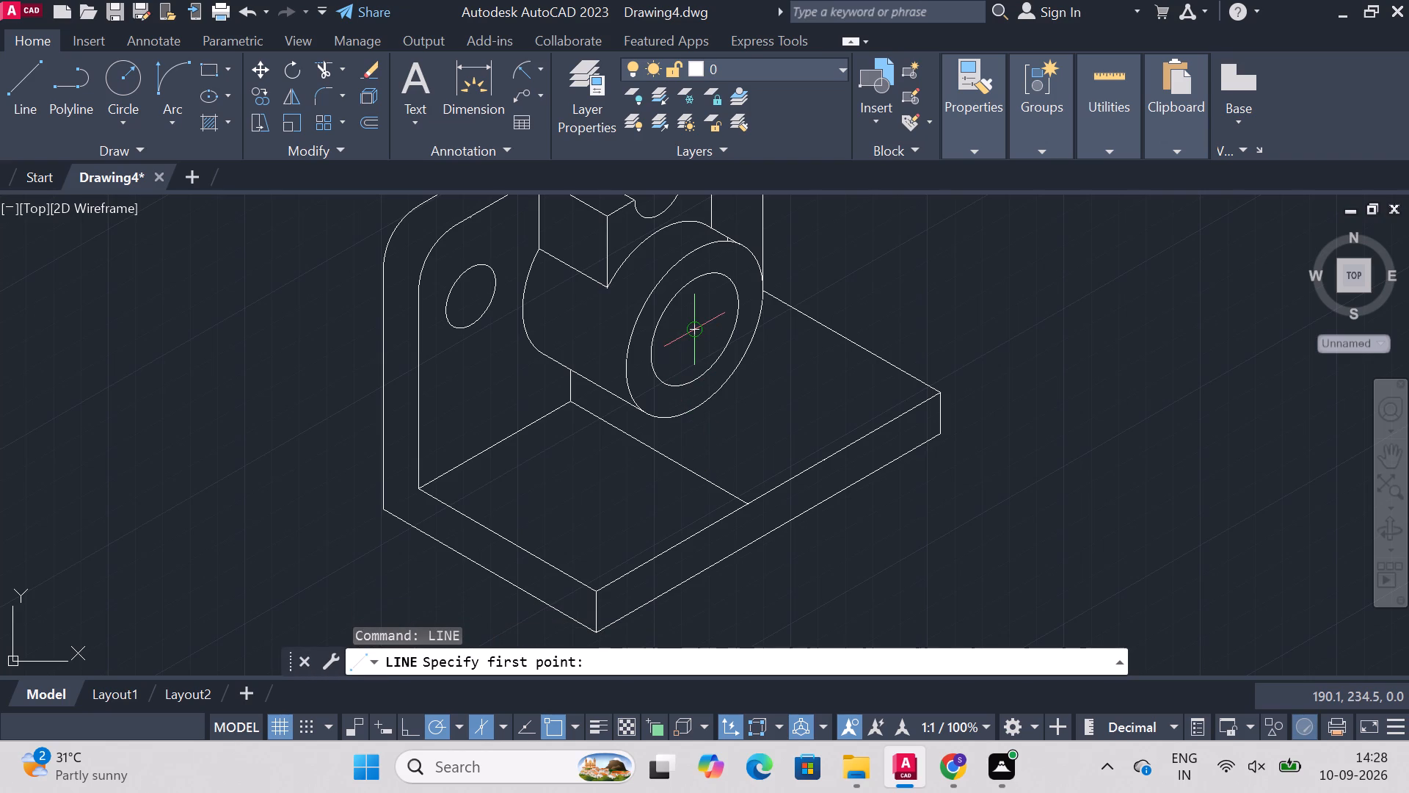
click(698, 332)
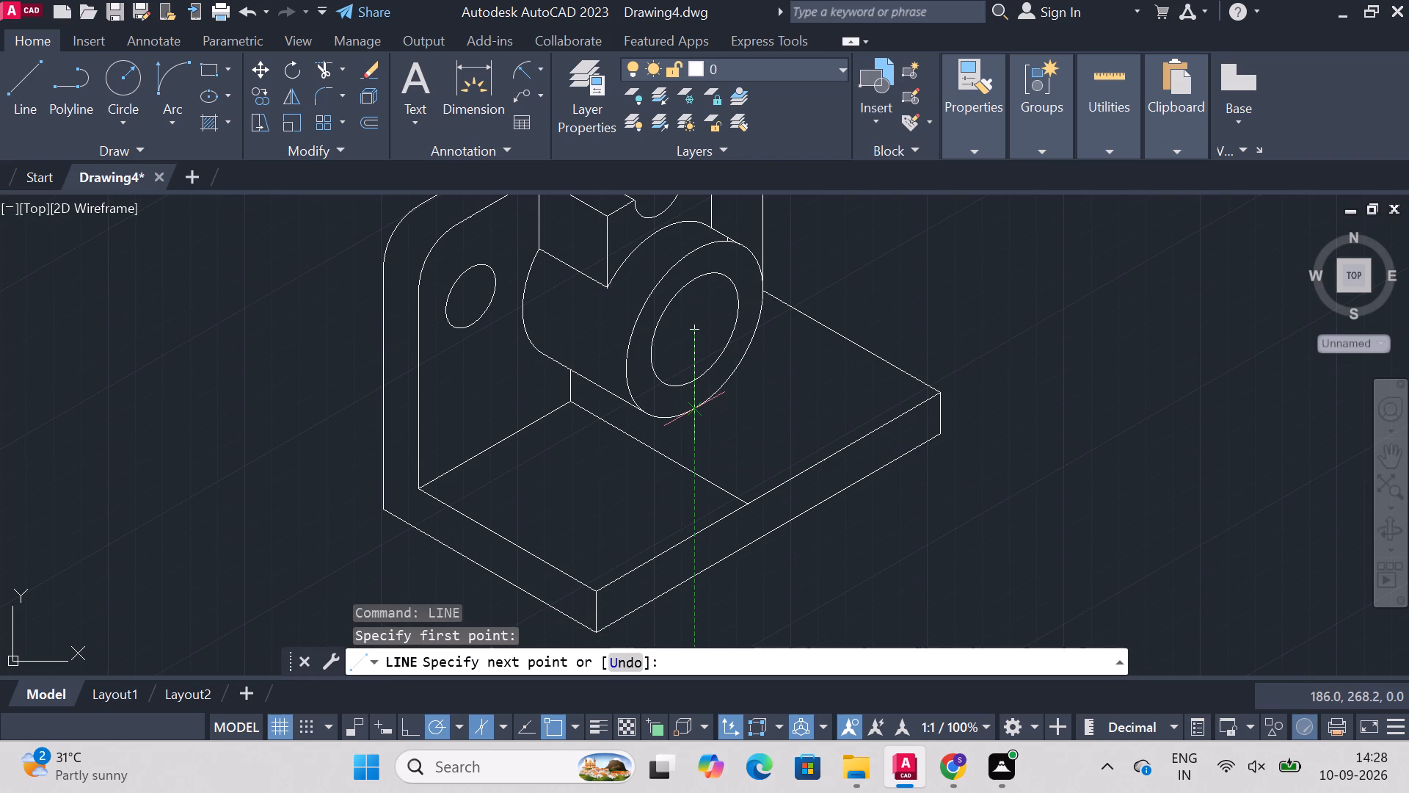
click(697, 410)
key(Escape)
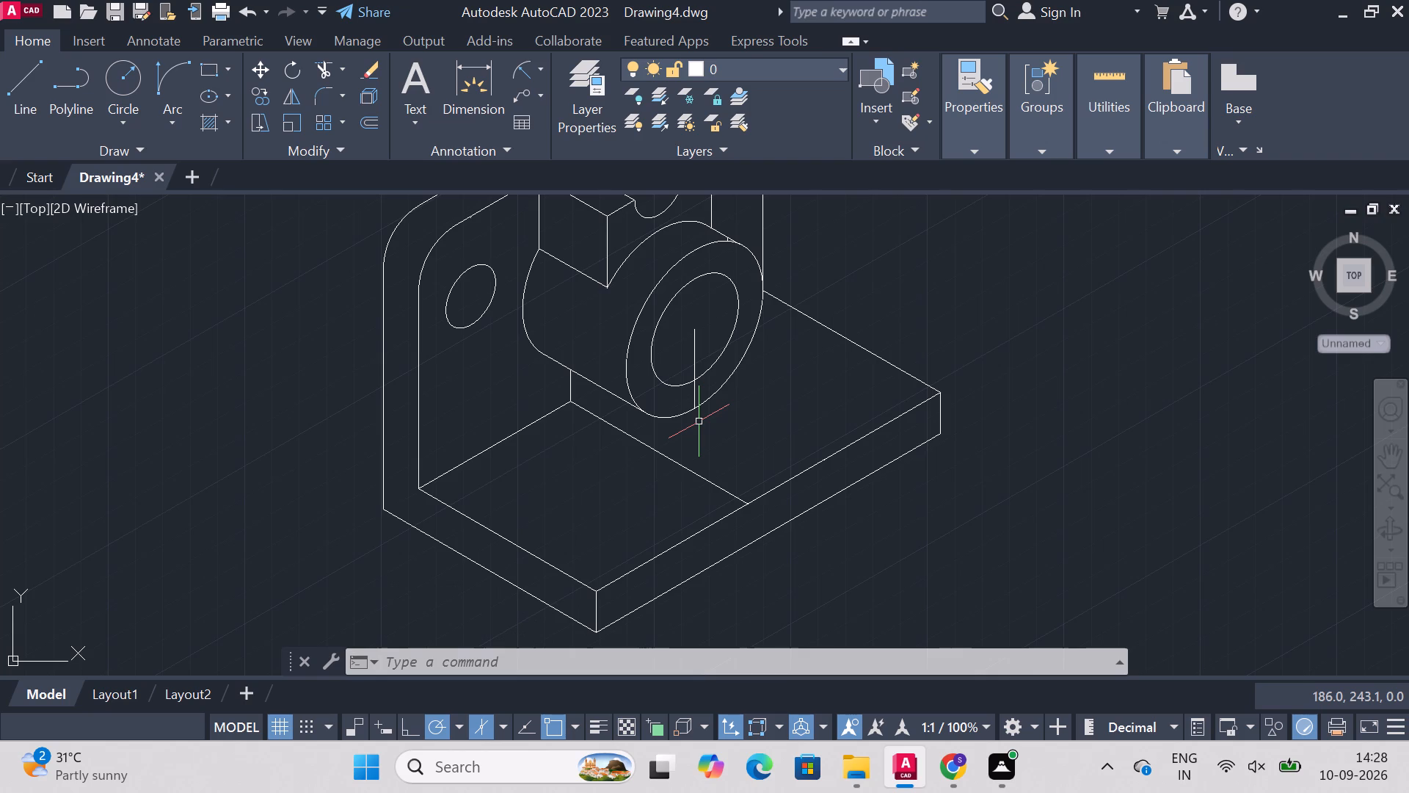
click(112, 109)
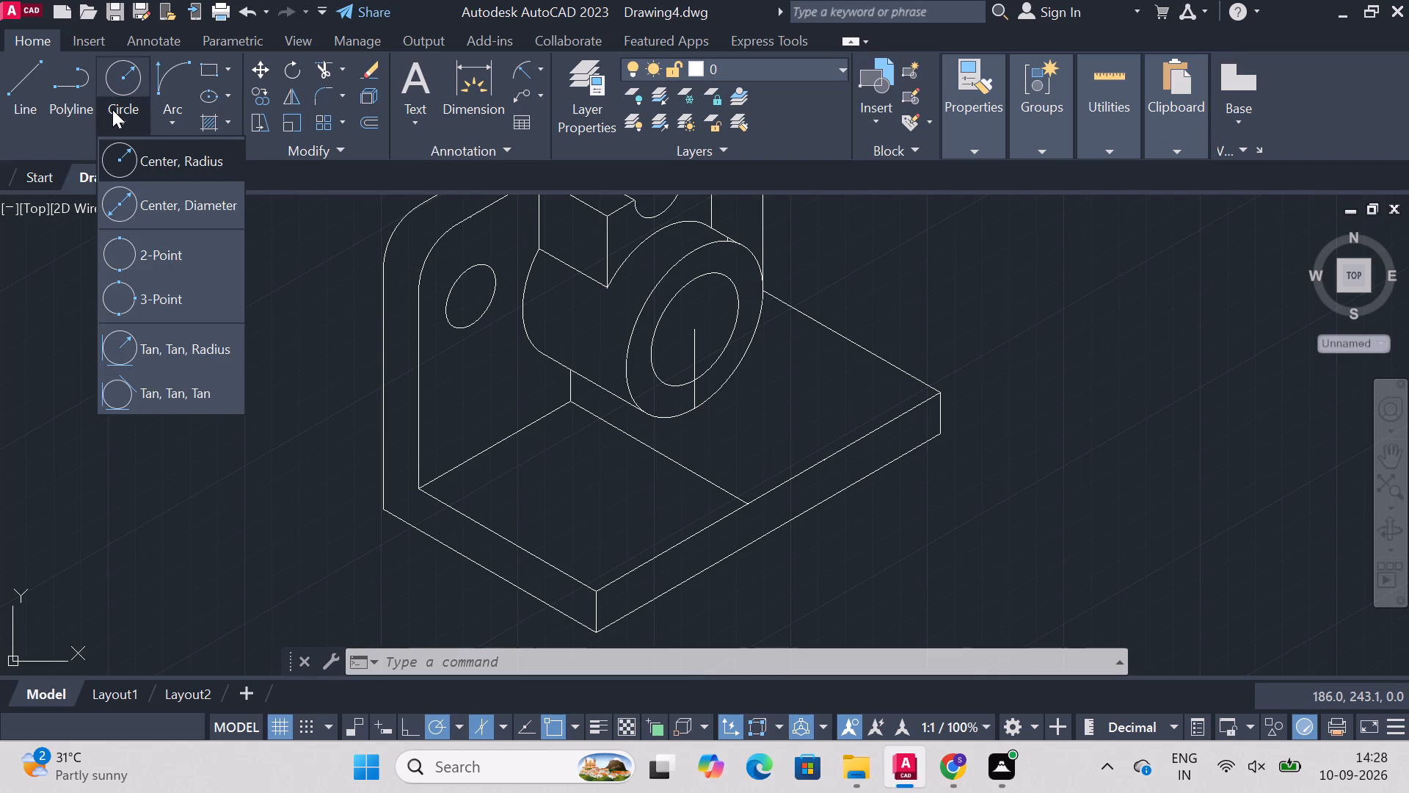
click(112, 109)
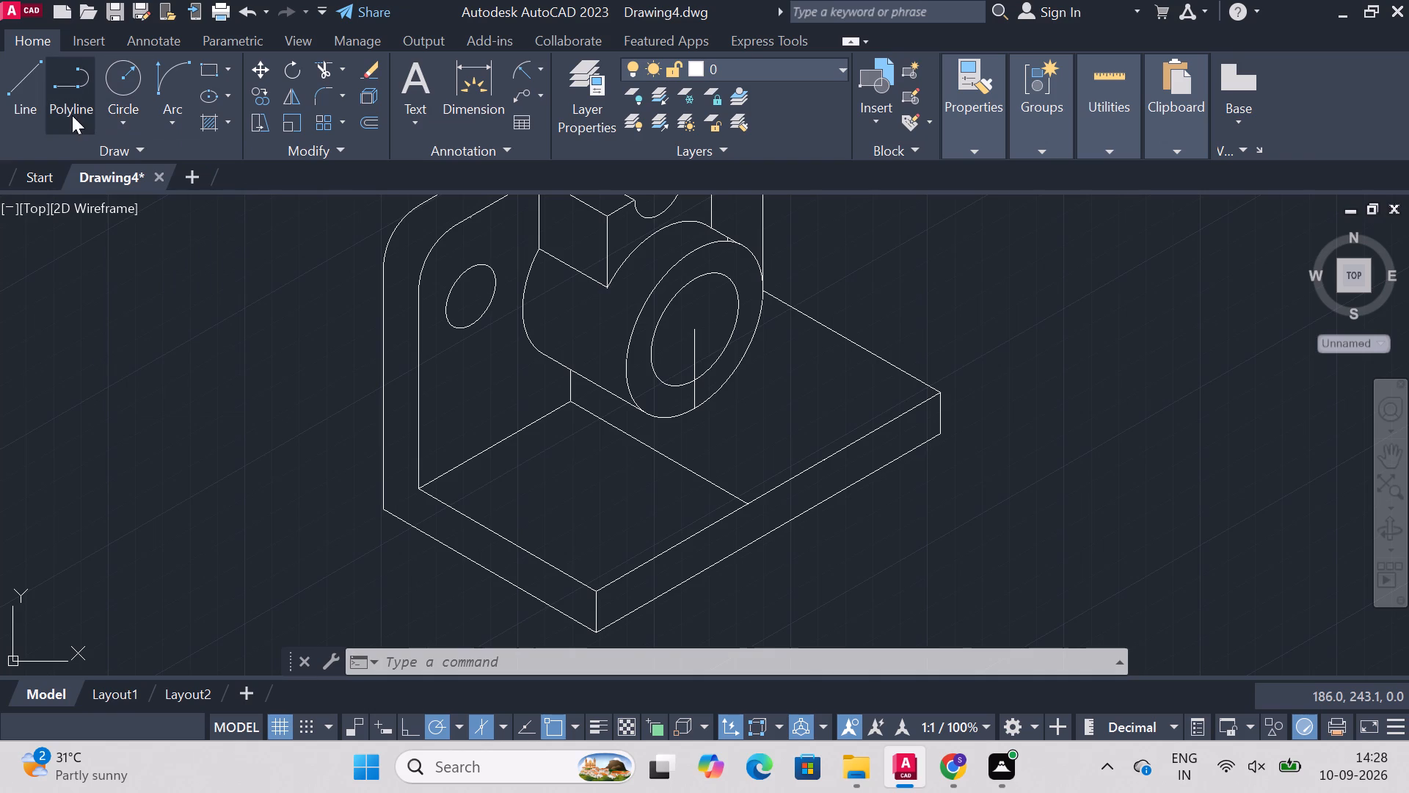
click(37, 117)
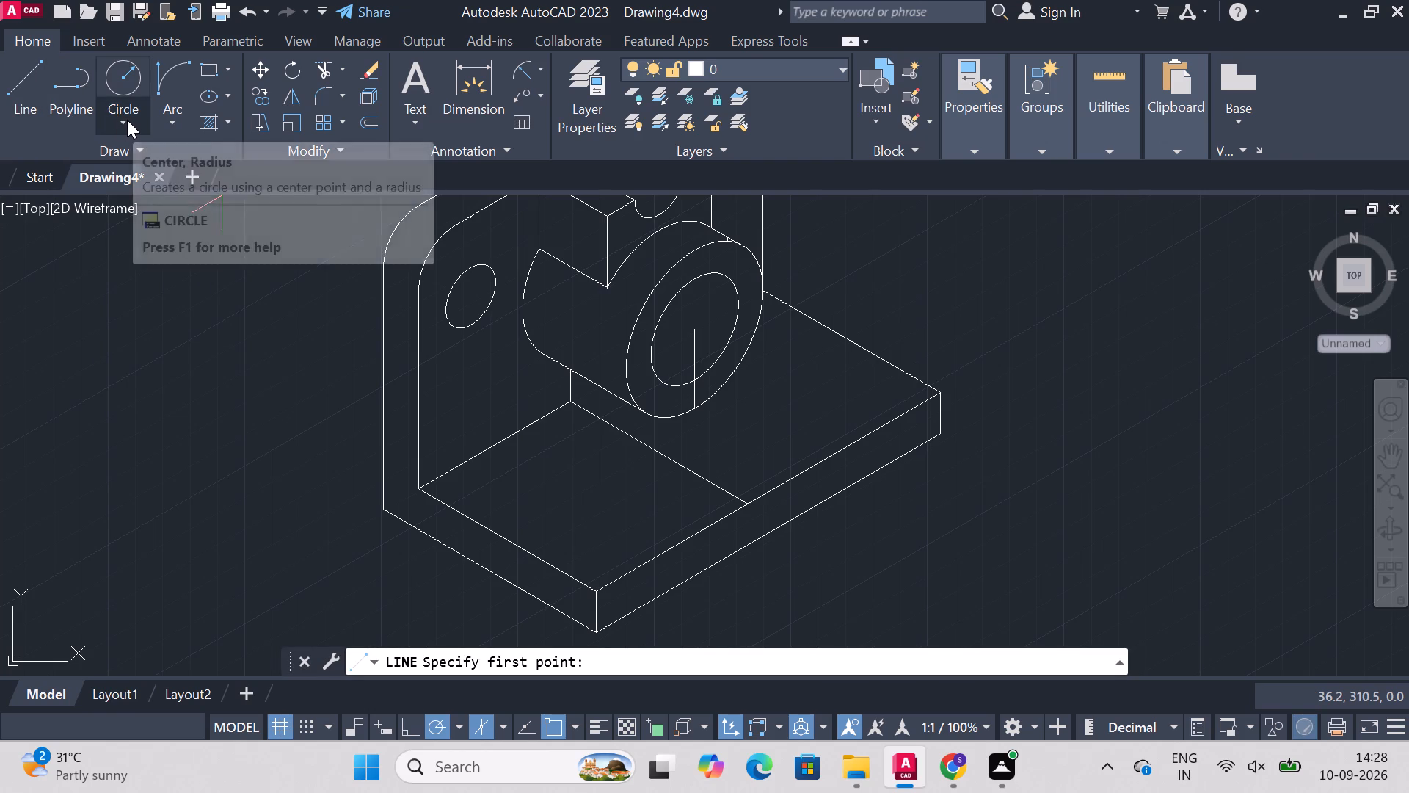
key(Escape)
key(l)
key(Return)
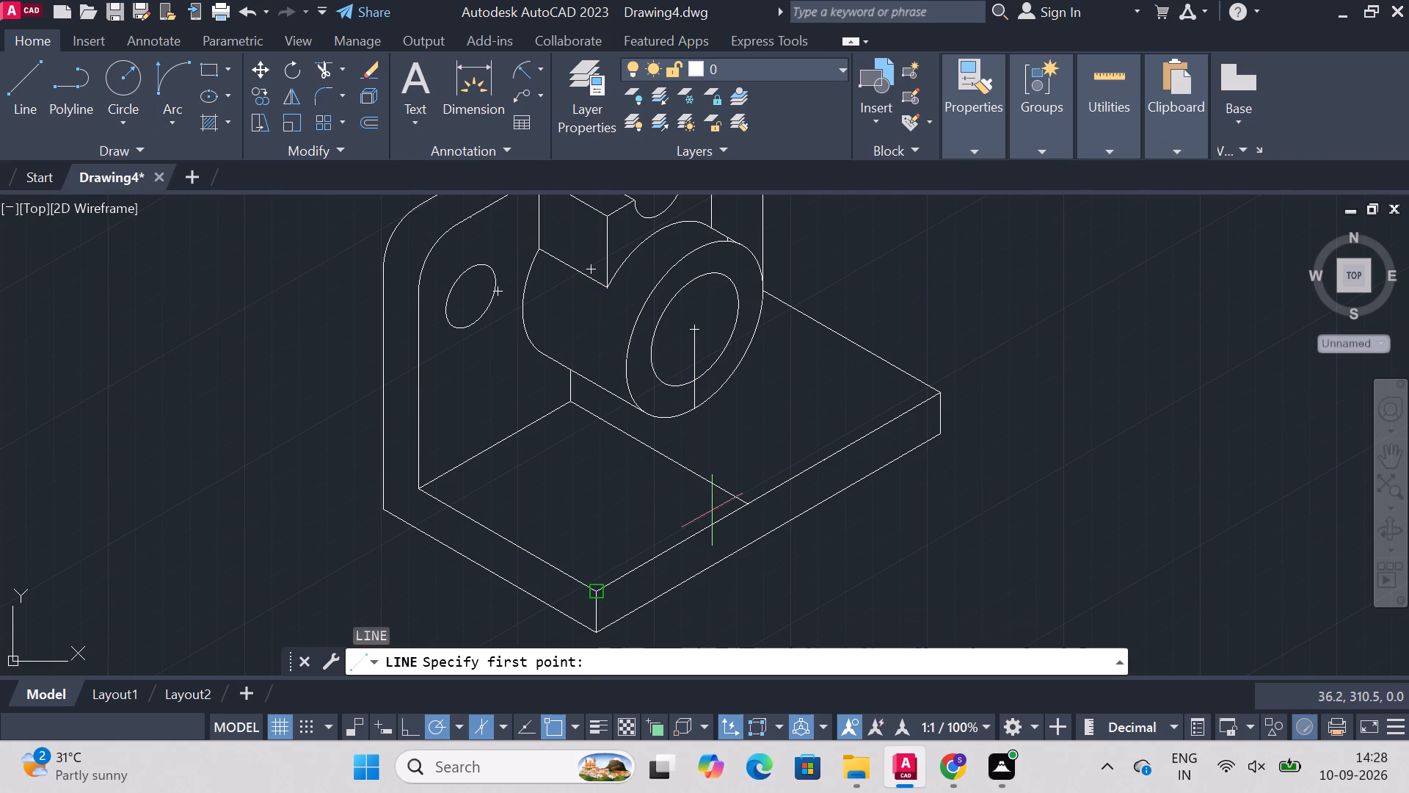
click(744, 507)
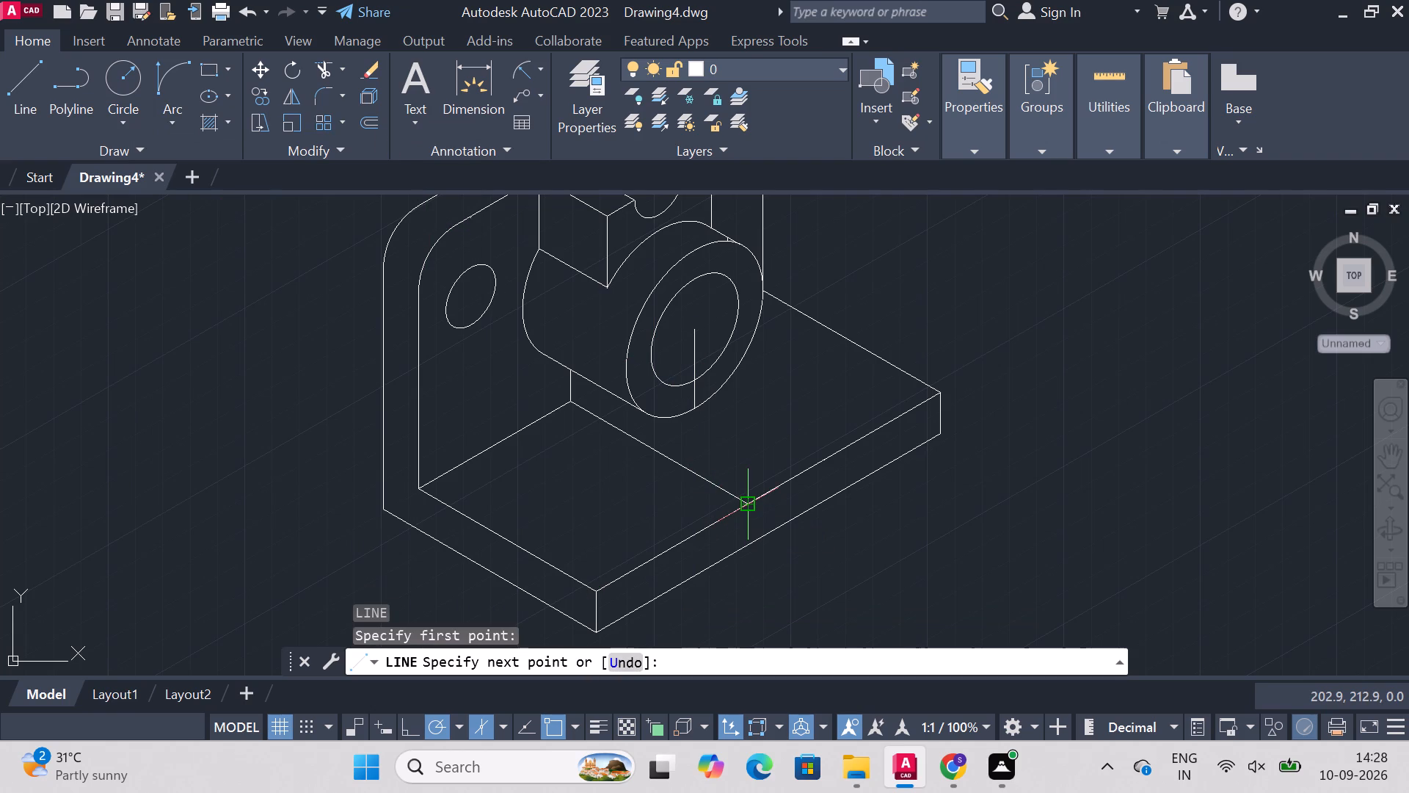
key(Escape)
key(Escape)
Start a line using a tangent snap for its first point.
key(l)
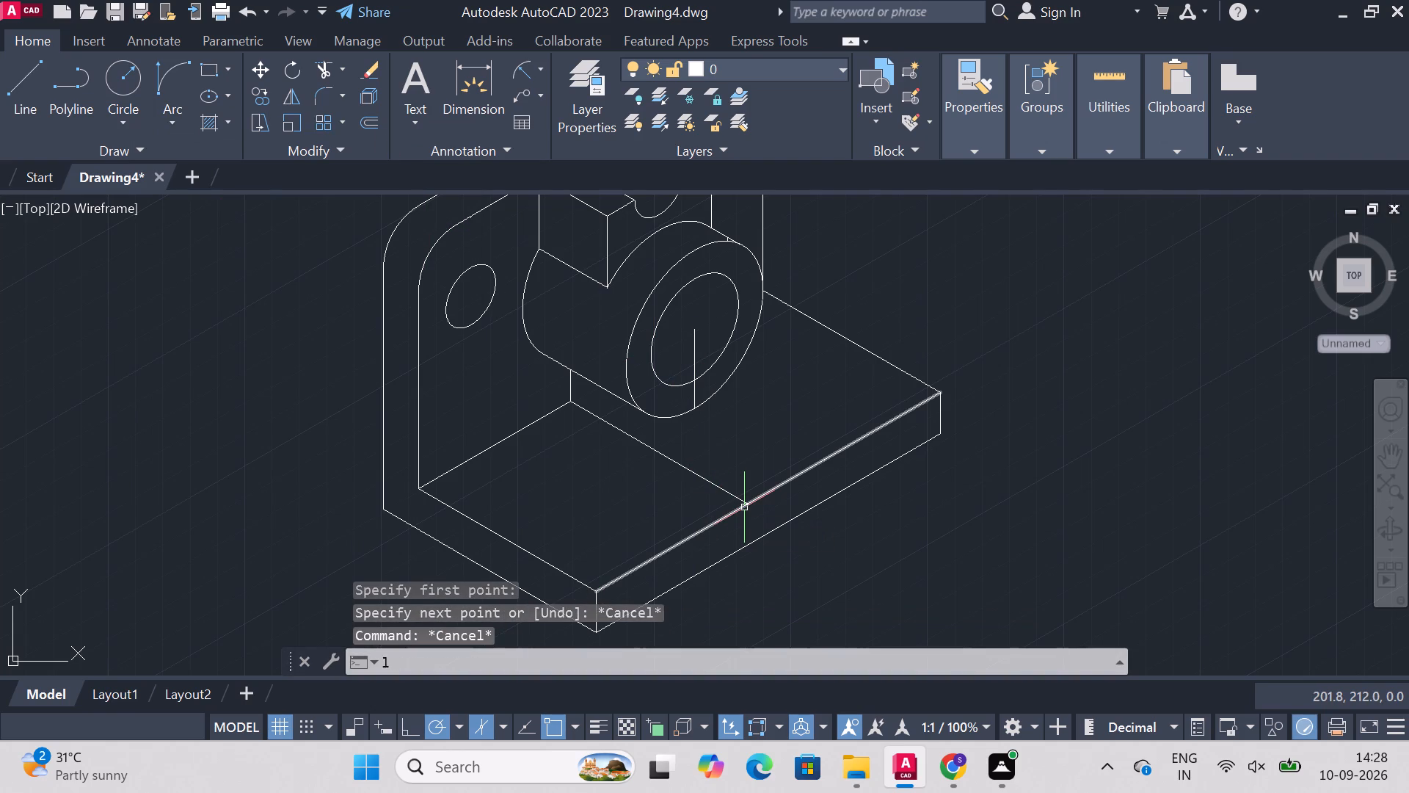
key(Return)
text(tan)
key(Return)
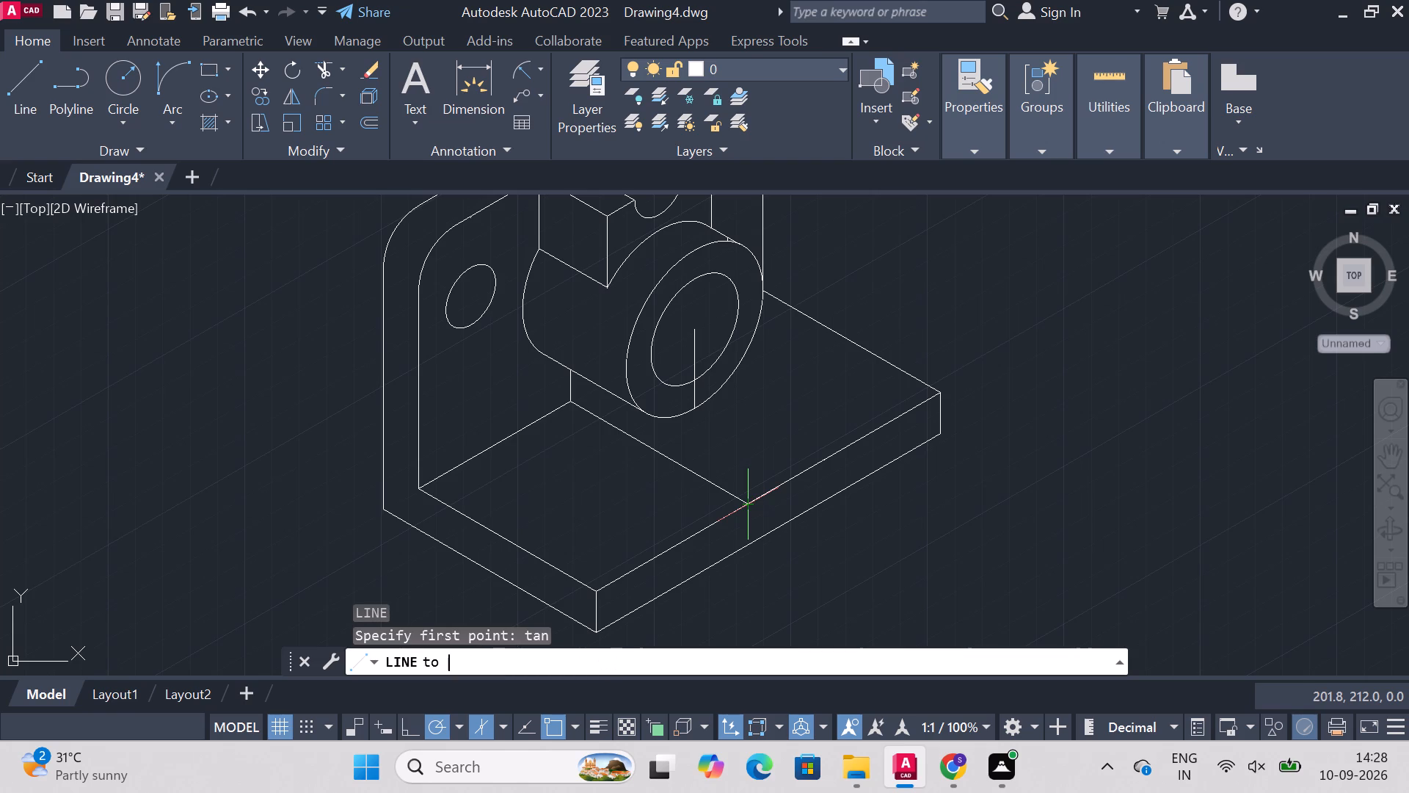
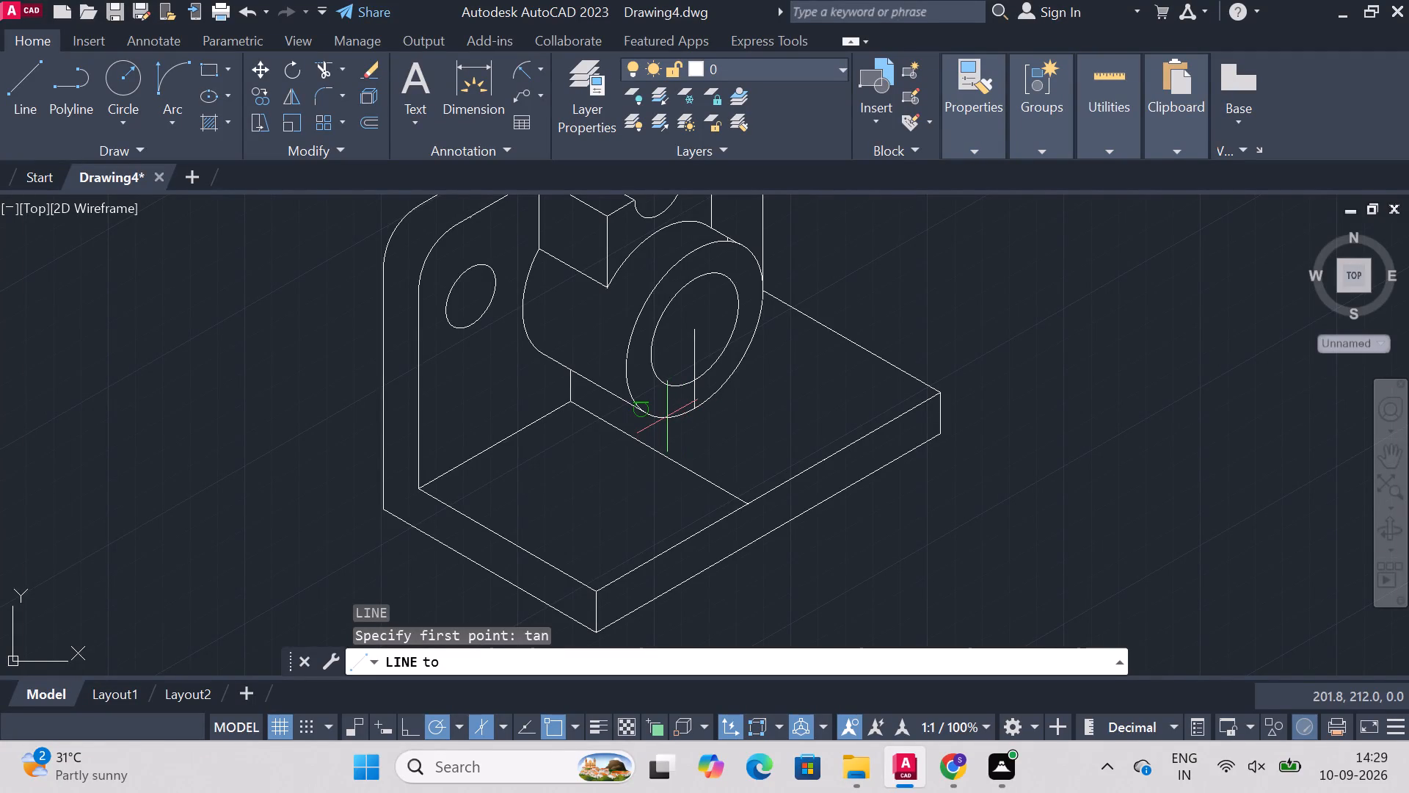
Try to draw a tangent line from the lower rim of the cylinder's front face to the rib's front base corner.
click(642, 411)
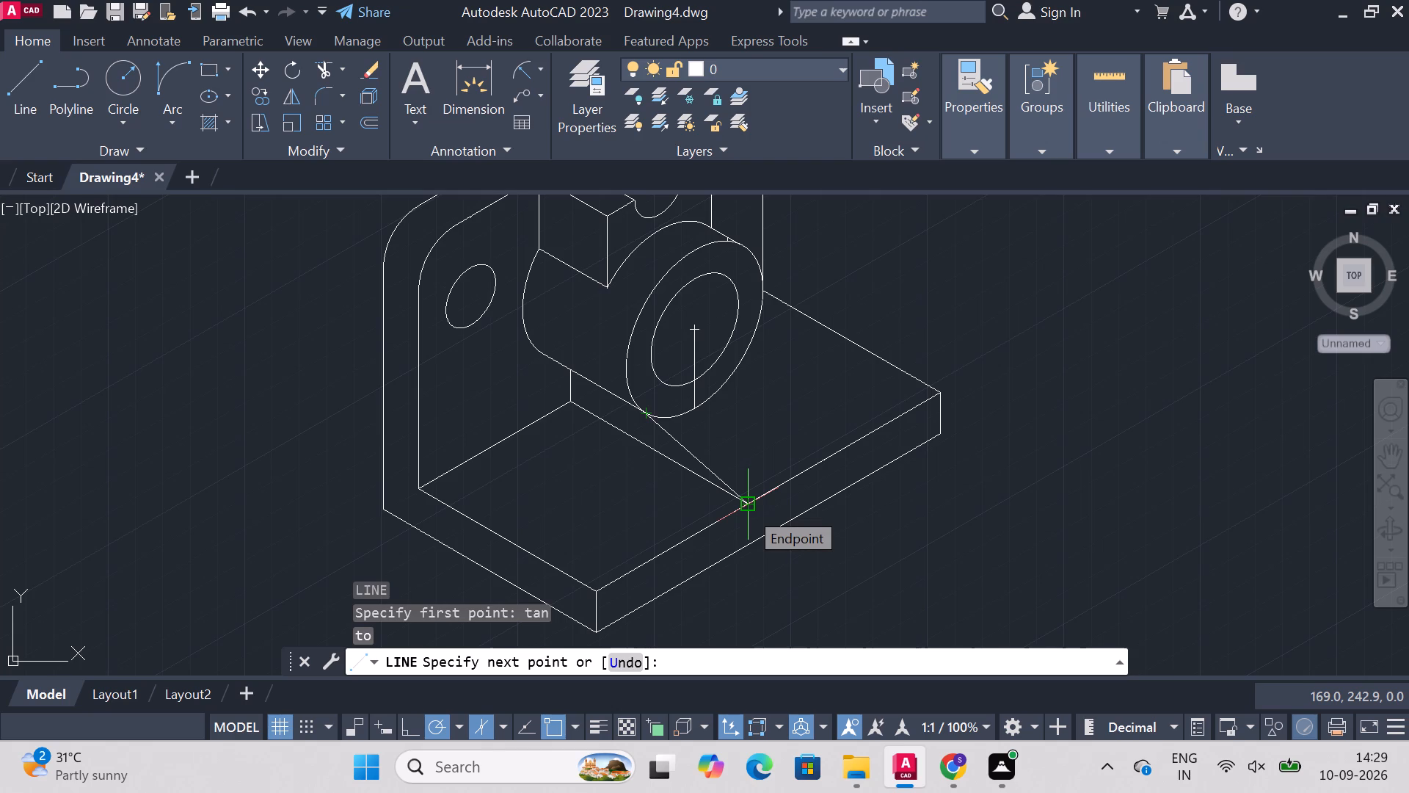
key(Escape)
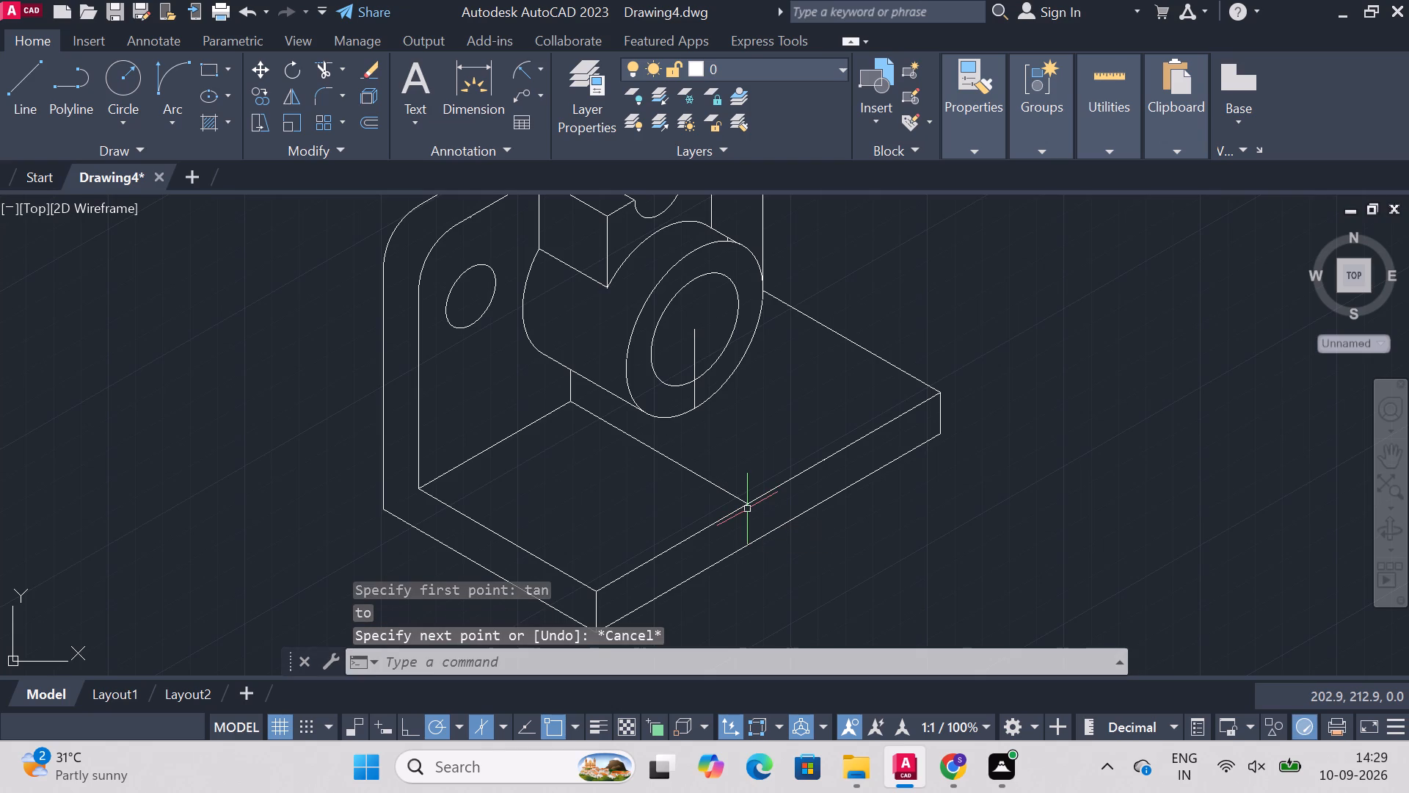
Draw a line about 39 units long at 330° from the centre of the cylinder's front face.
text(line)
key(Return)
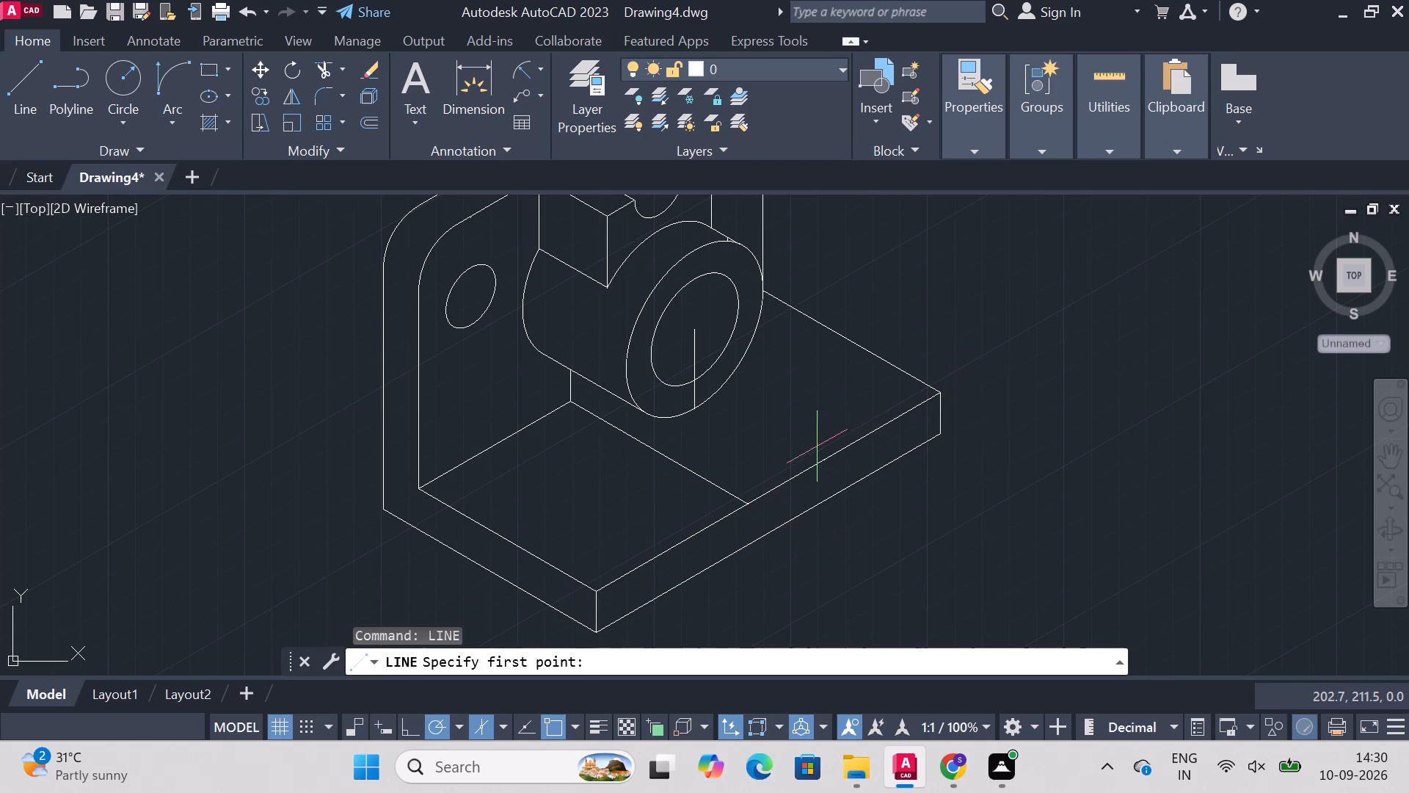
click(691, 330)
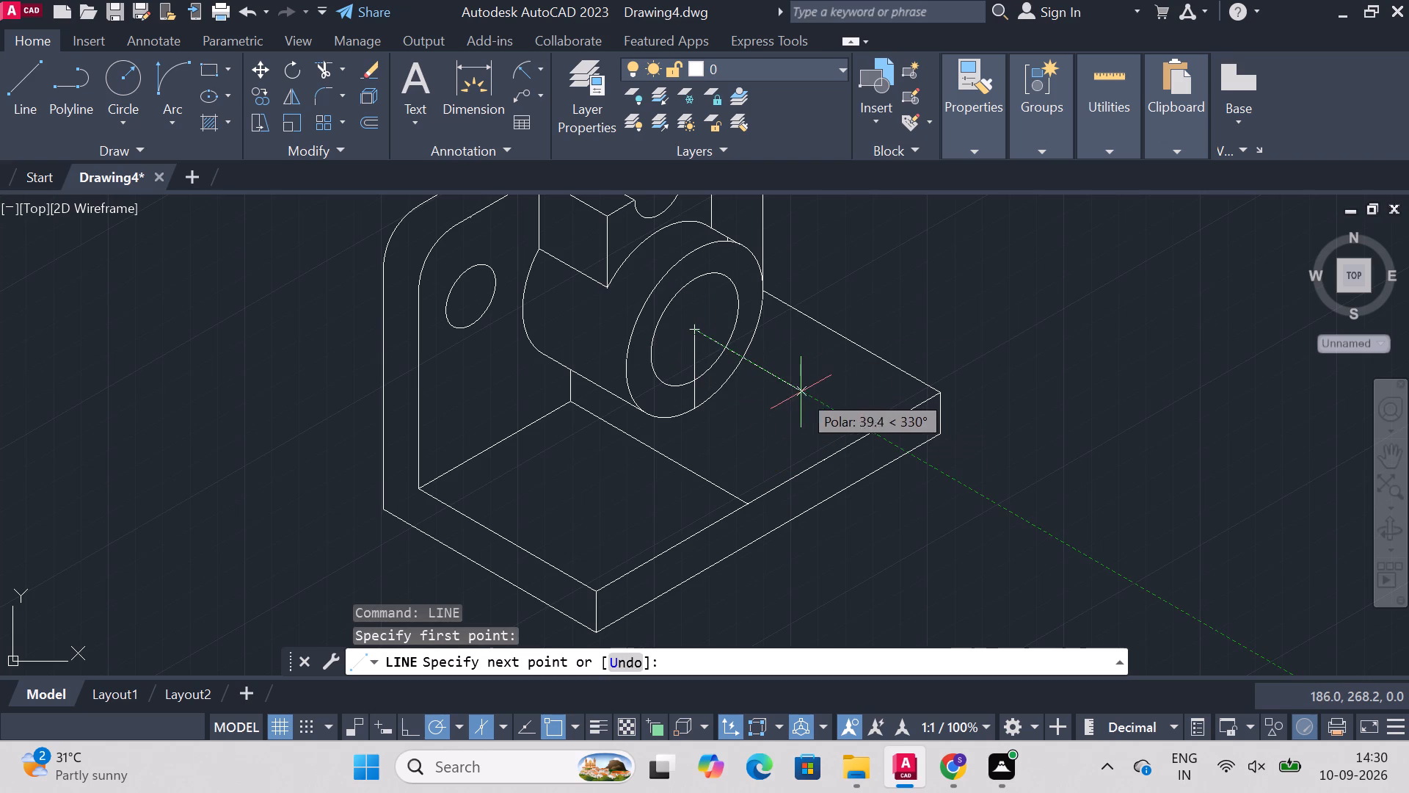
click(800, 390)
key(Escape)
Draw a vertical line from the outer end of the 330° line down to the base plate's upper front edge.
text(line)
key(Return)
click(800, 390)
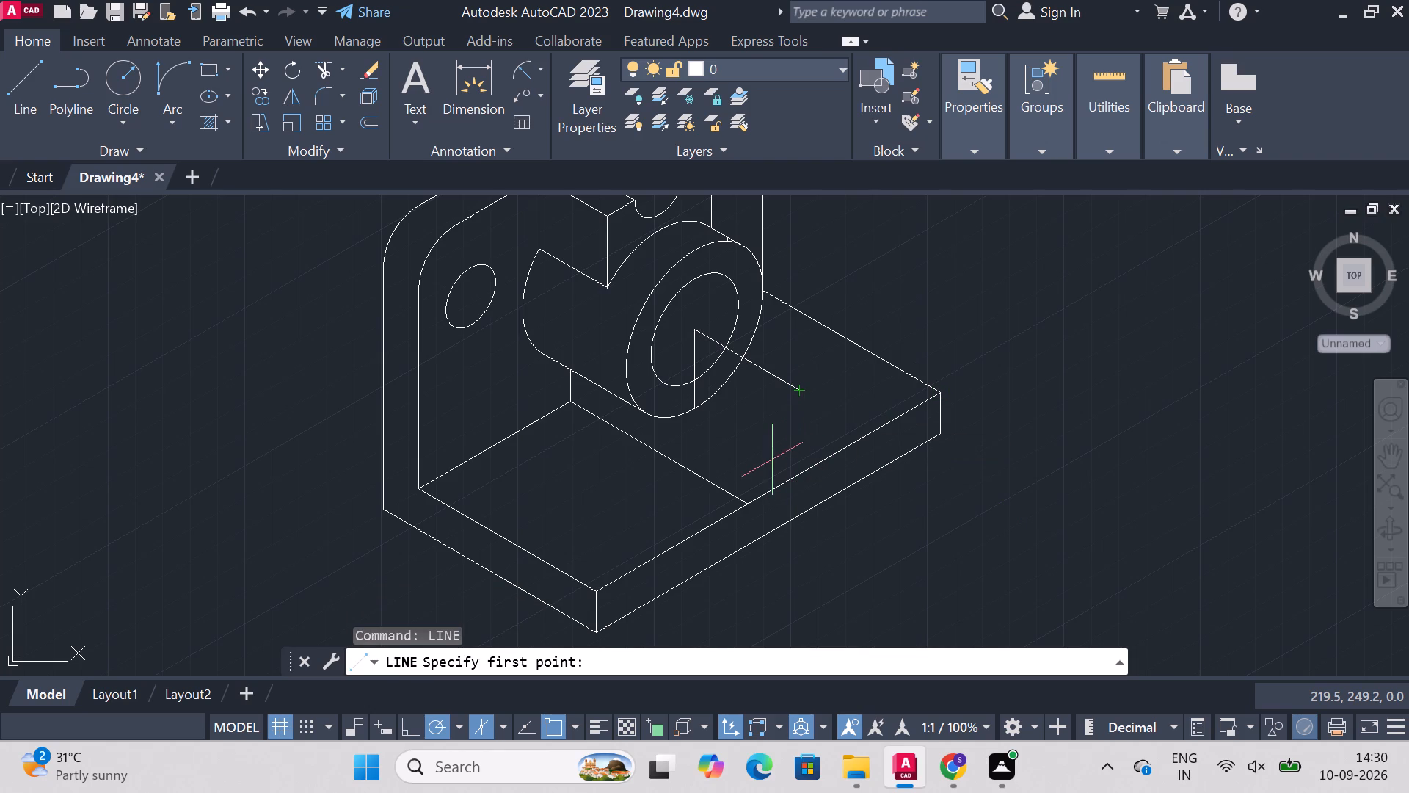
click(801, 388)
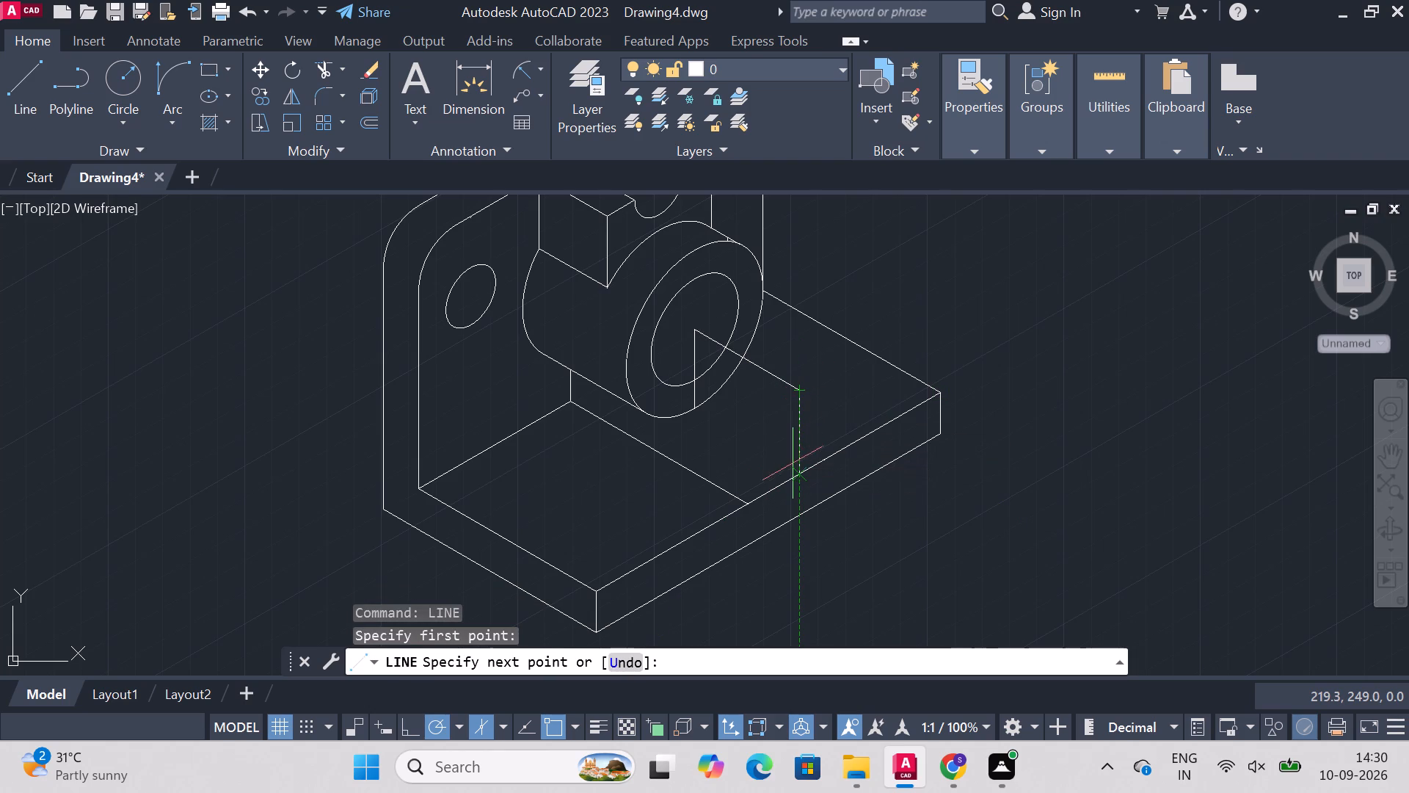
click(792, 464)
key(Escape)
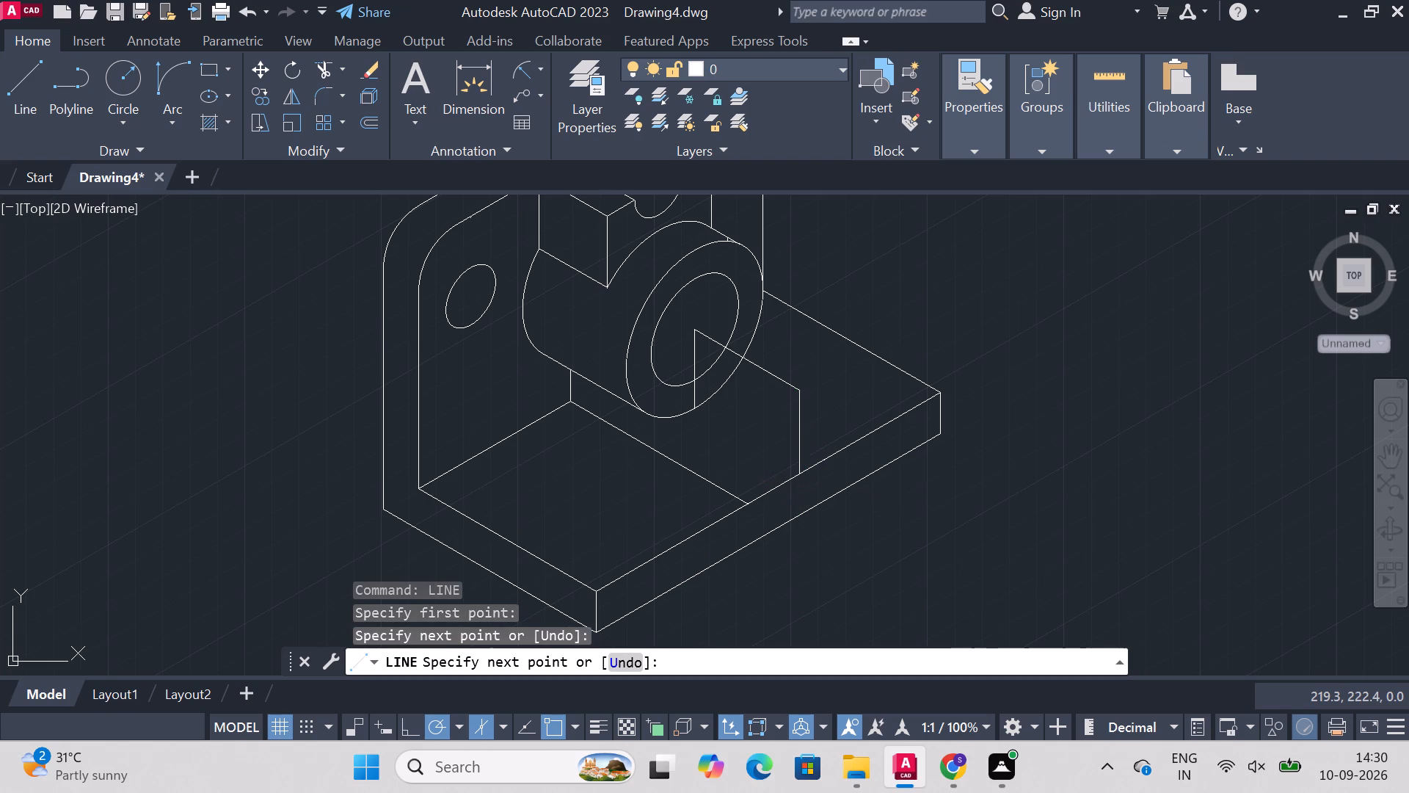
Start the Dimension command.
click(448, 82)
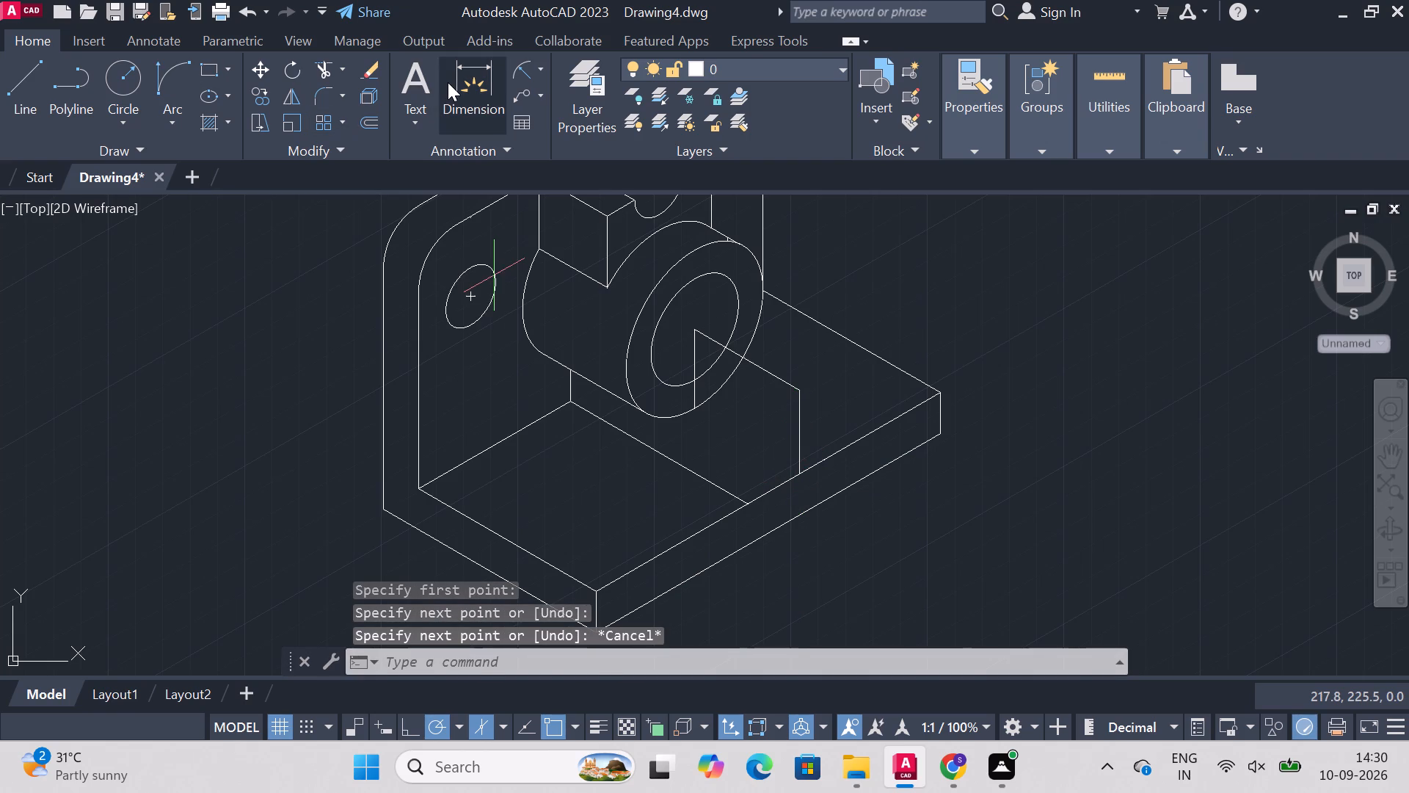
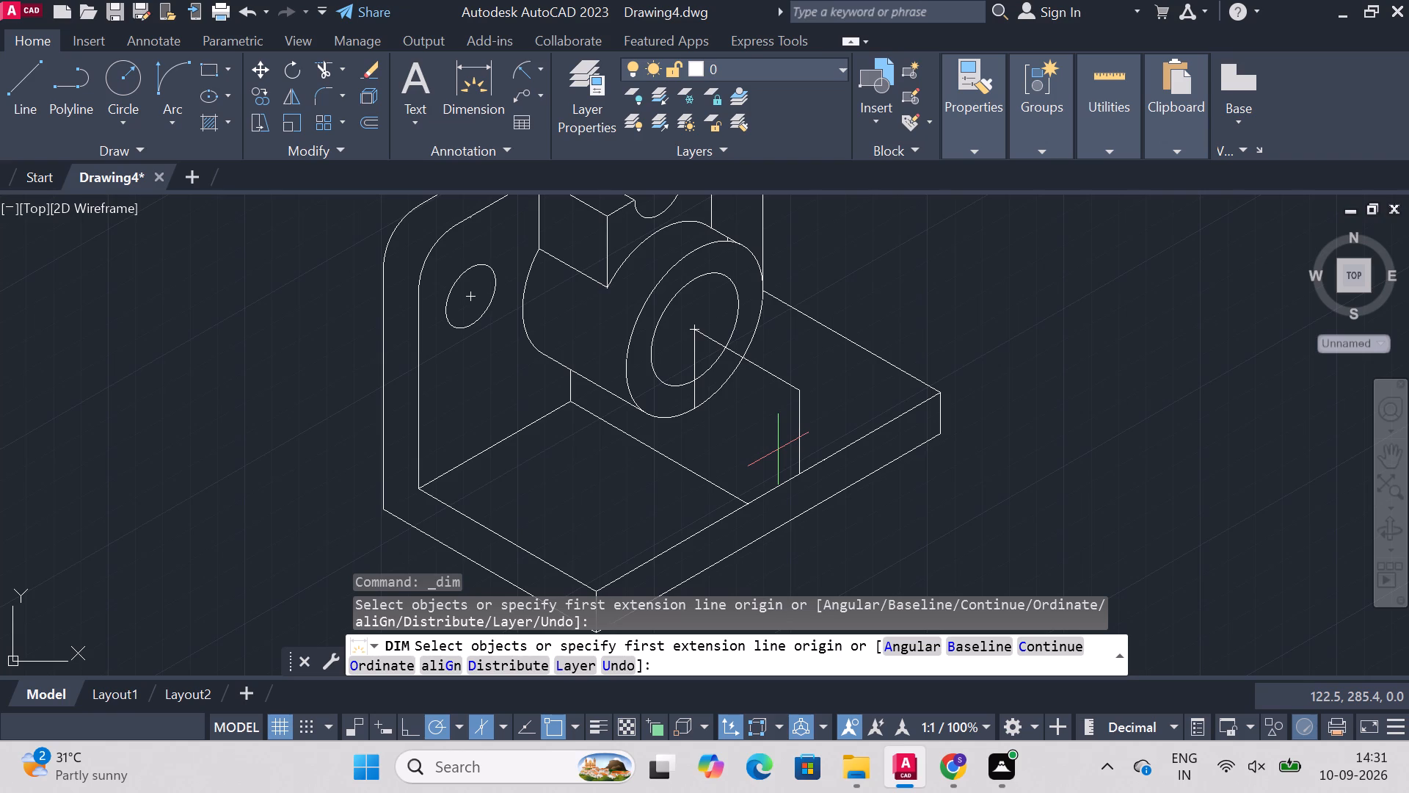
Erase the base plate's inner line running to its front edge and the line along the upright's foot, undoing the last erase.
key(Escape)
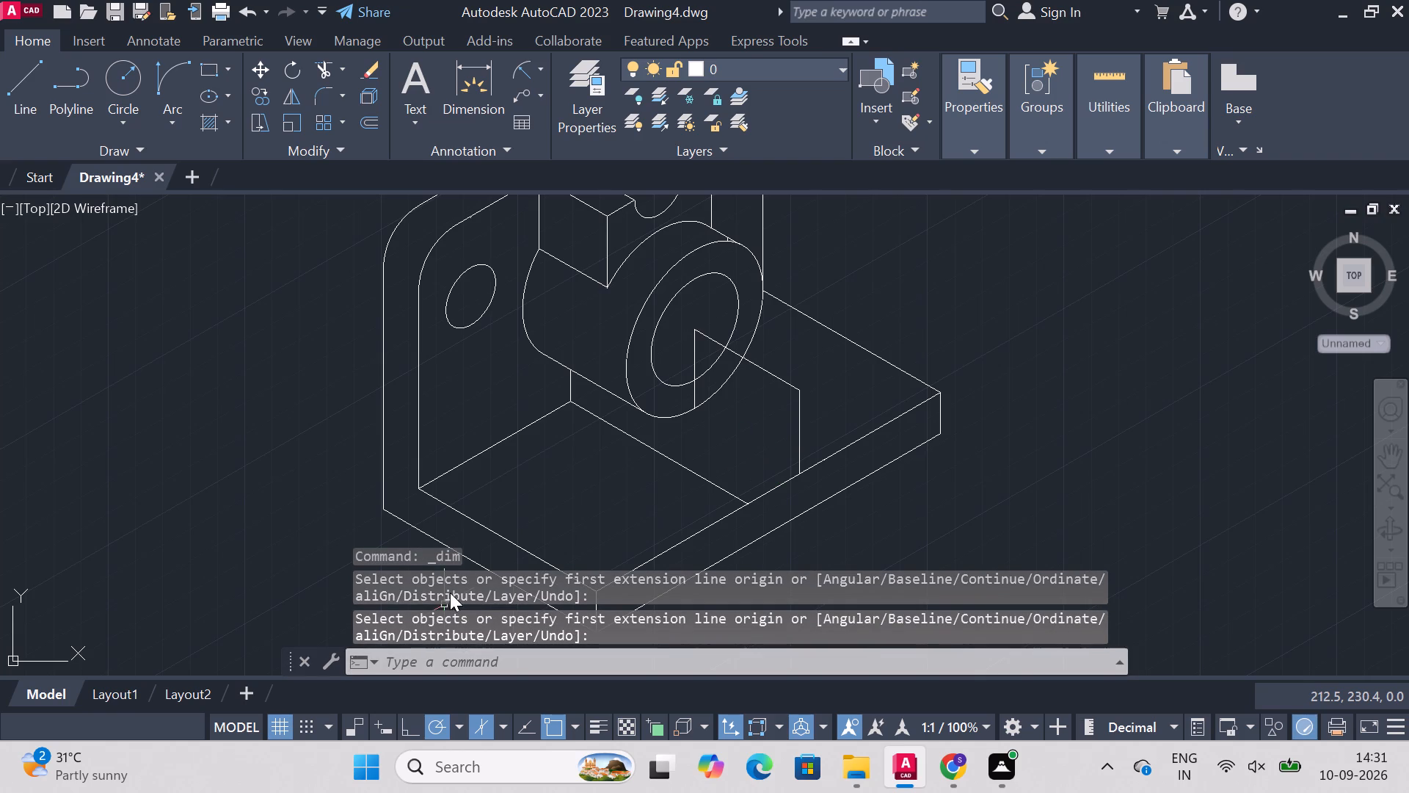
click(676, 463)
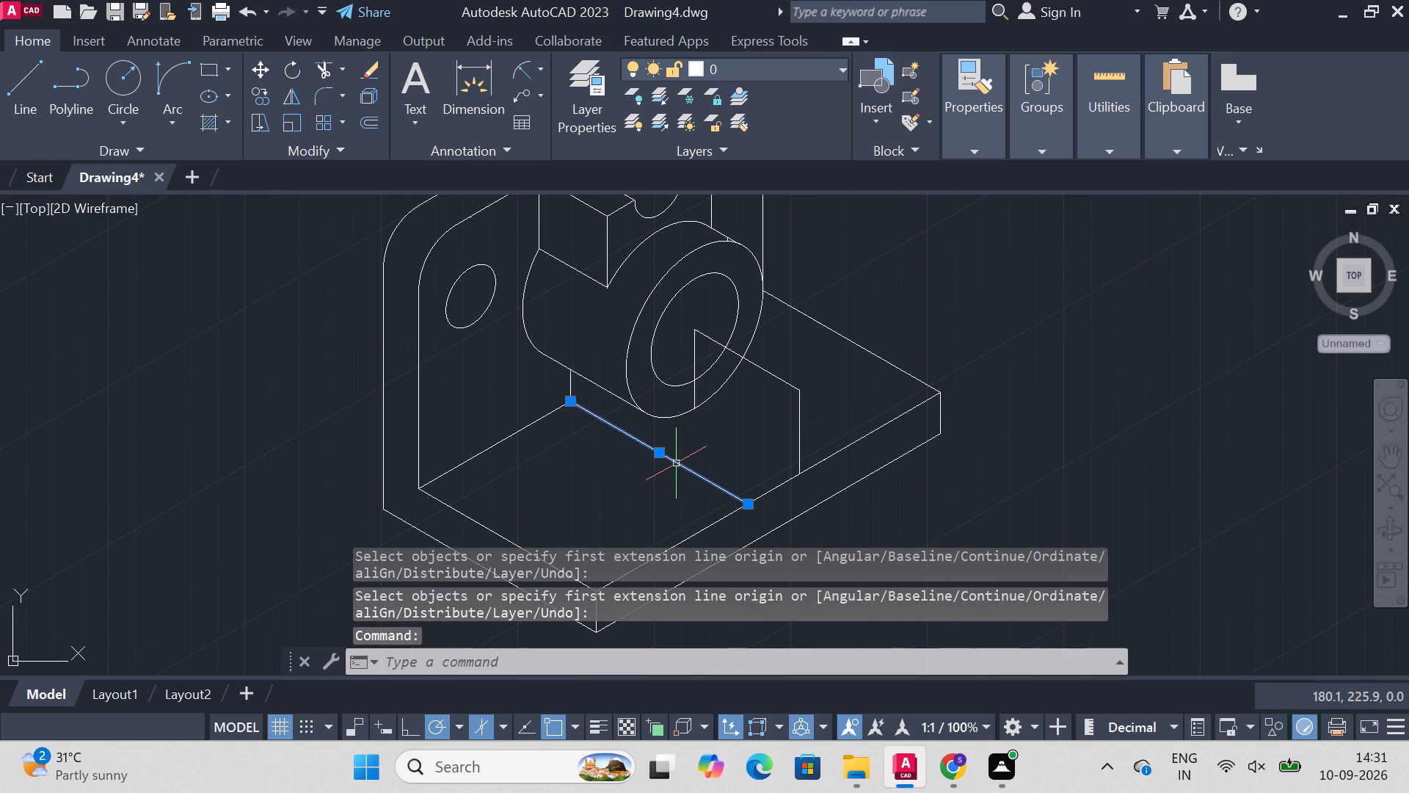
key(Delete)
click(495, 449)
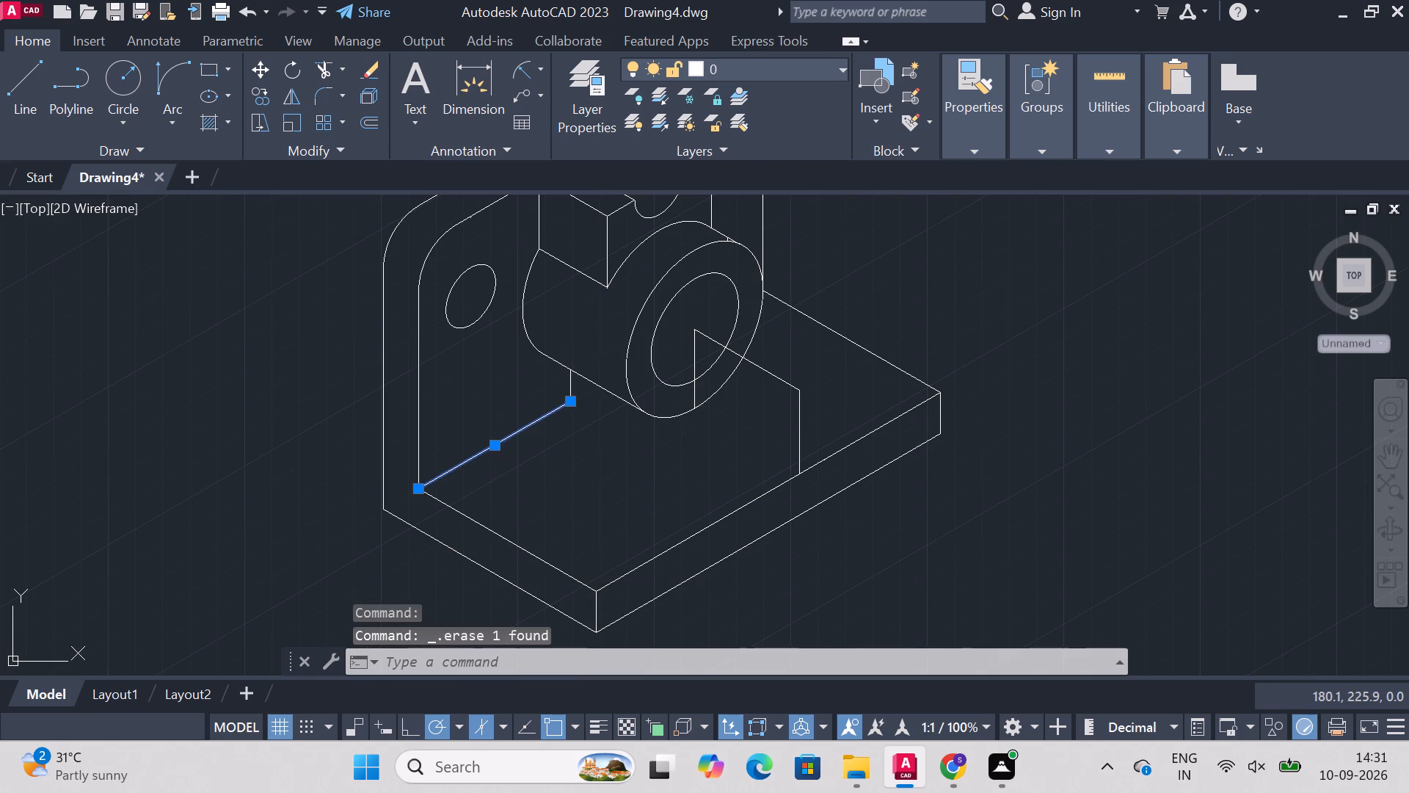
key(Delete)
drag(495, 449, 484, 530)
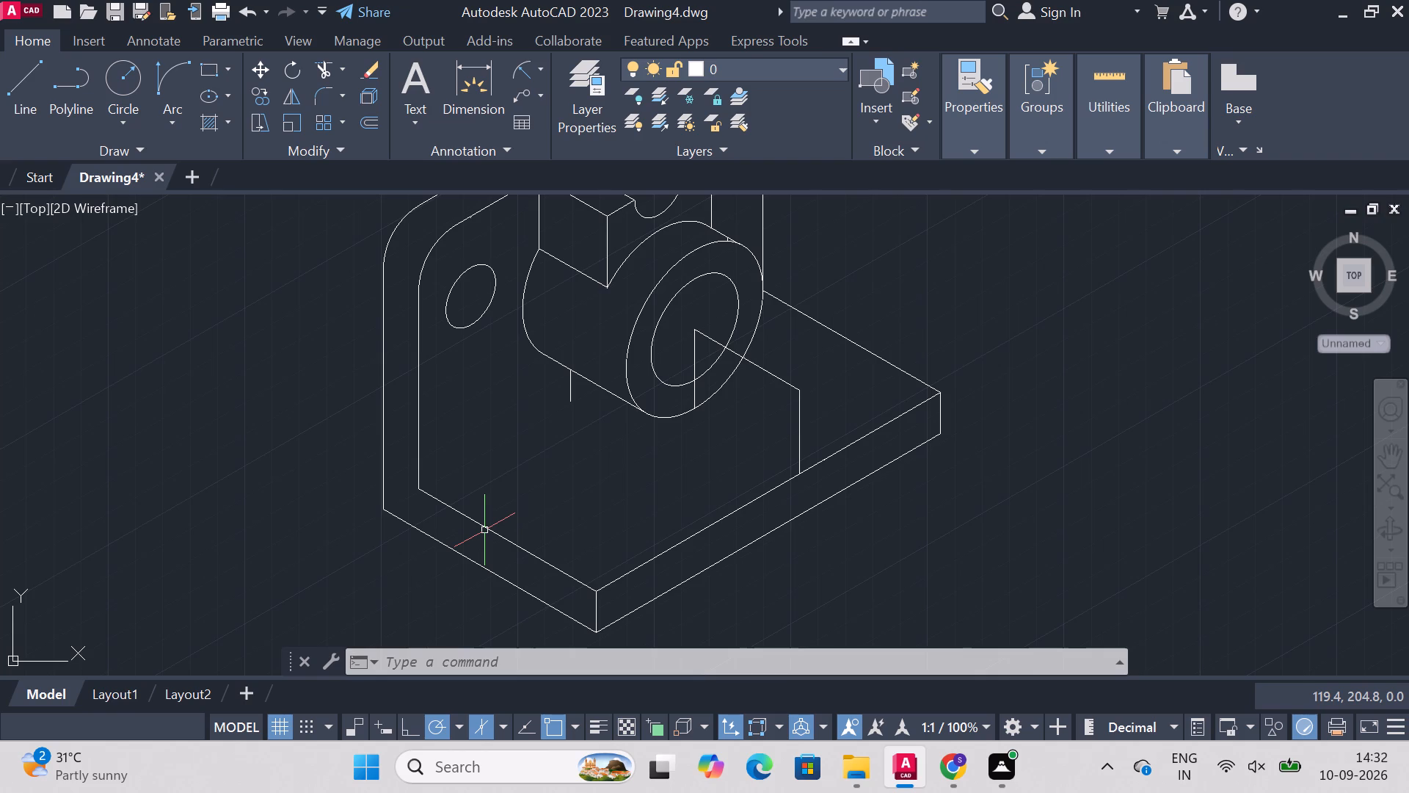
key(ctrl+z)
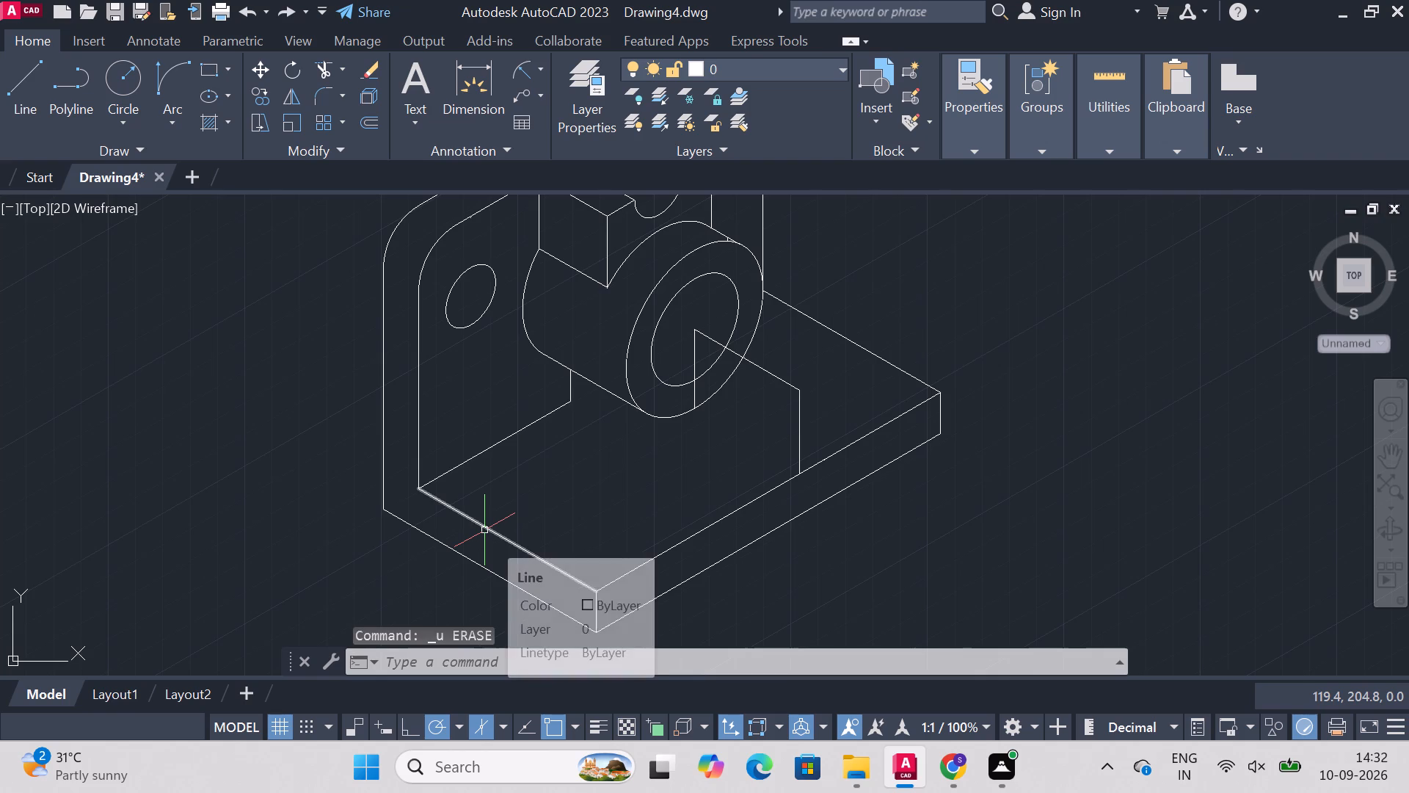
Erase all objects in the drawing.
key(ctrl+a)
key(Delete)
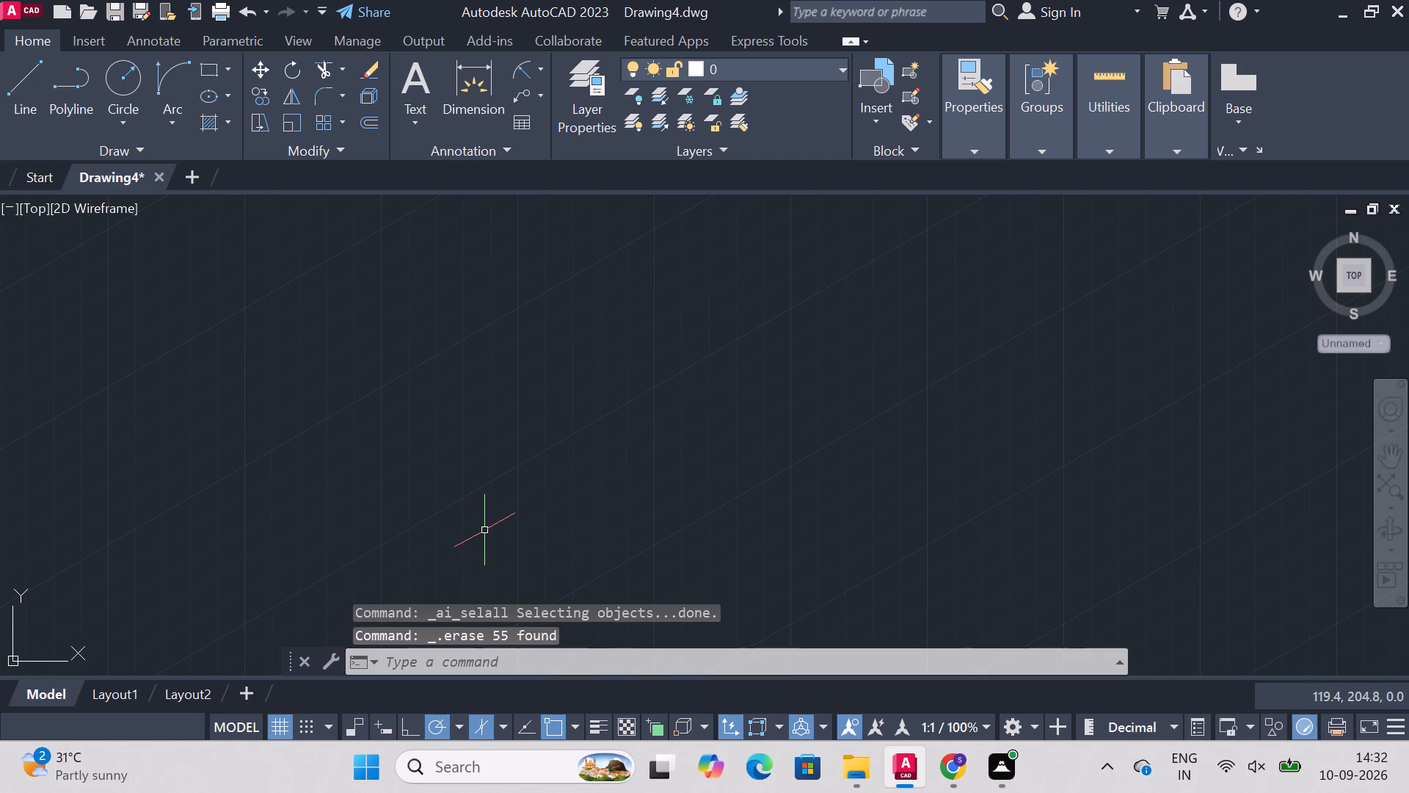
Draw the base plate's closed front face with 126-unit edges at 30° and 13-unit vertical ends.
text(line)
key(Return)
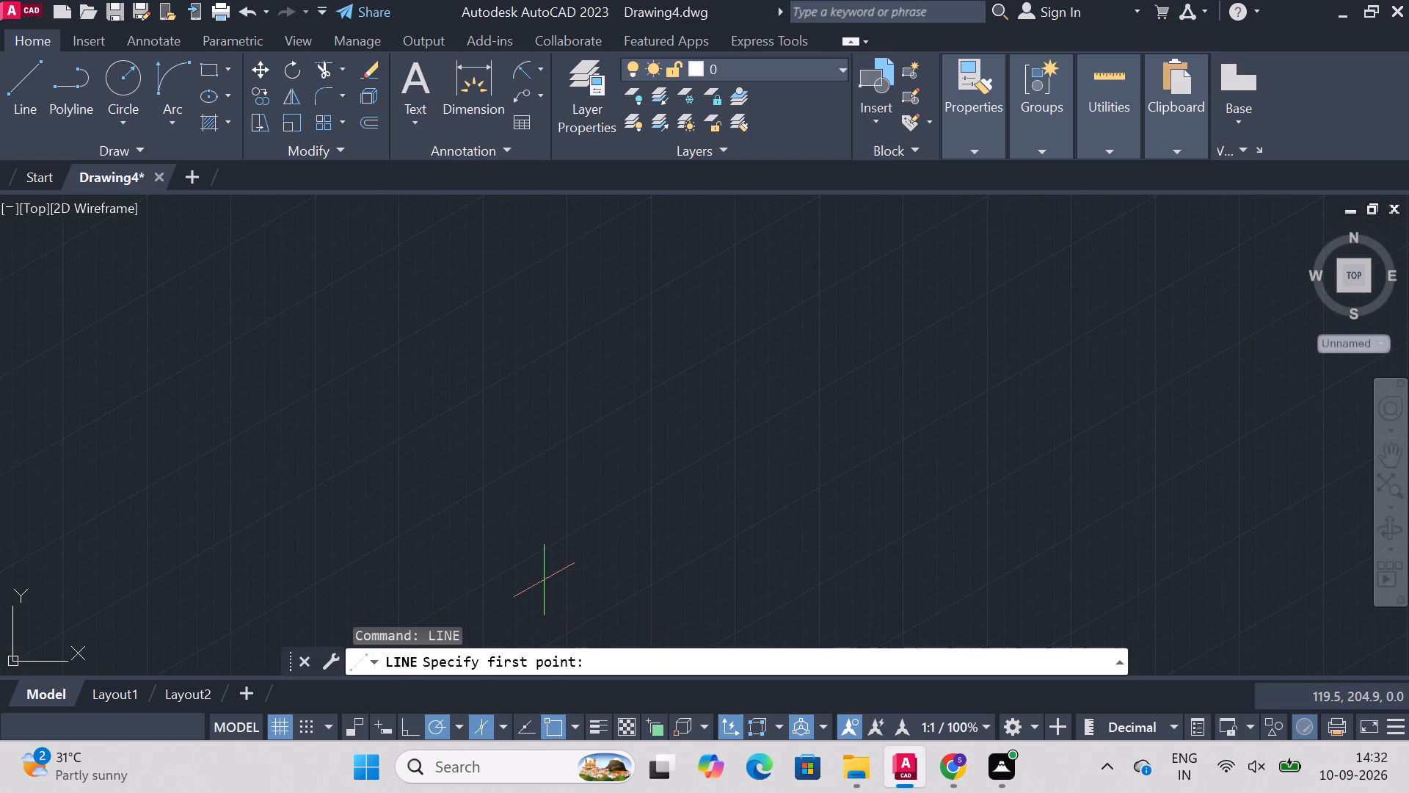
click(544, 580)
text(12)
key(6)
key(Return)
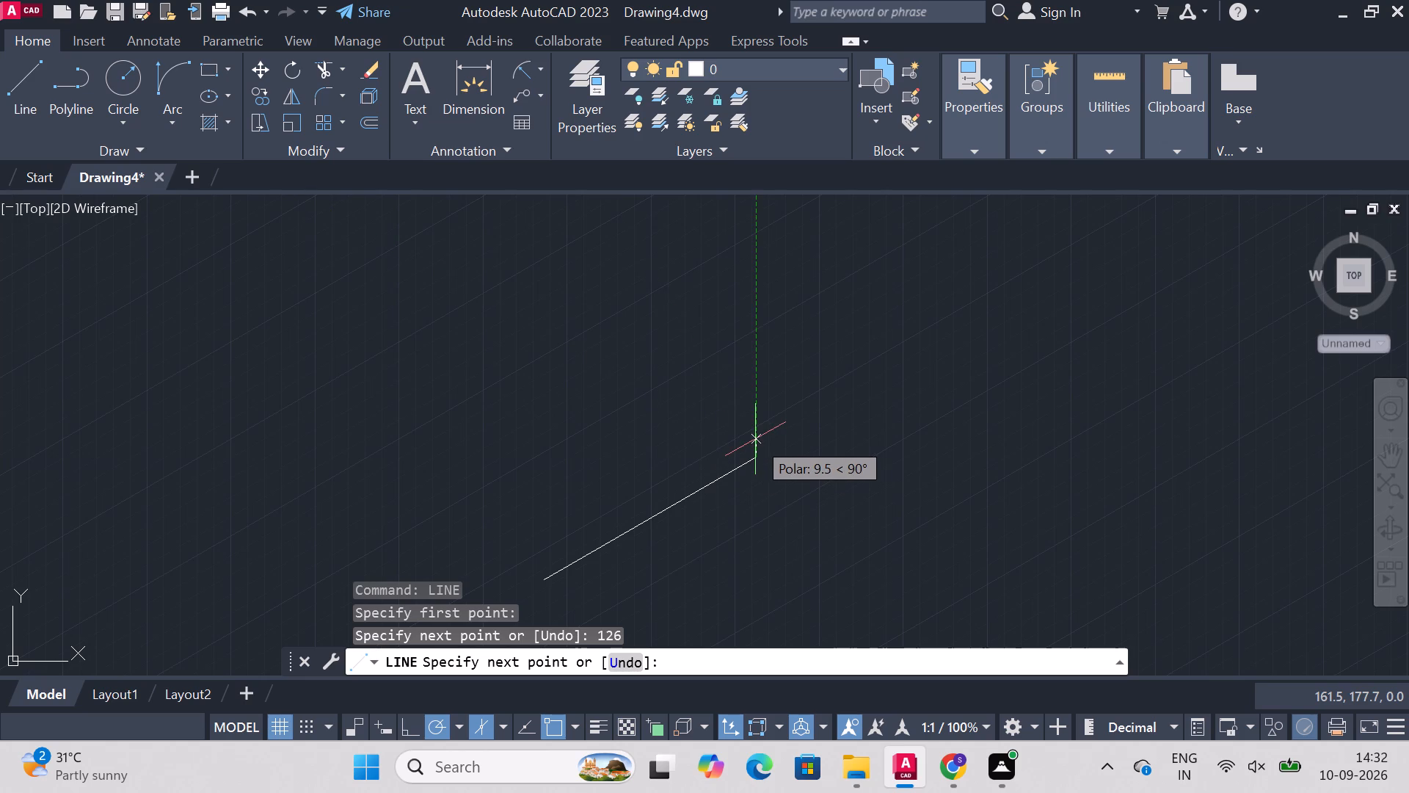
text(13)
key(Return)
text(12)
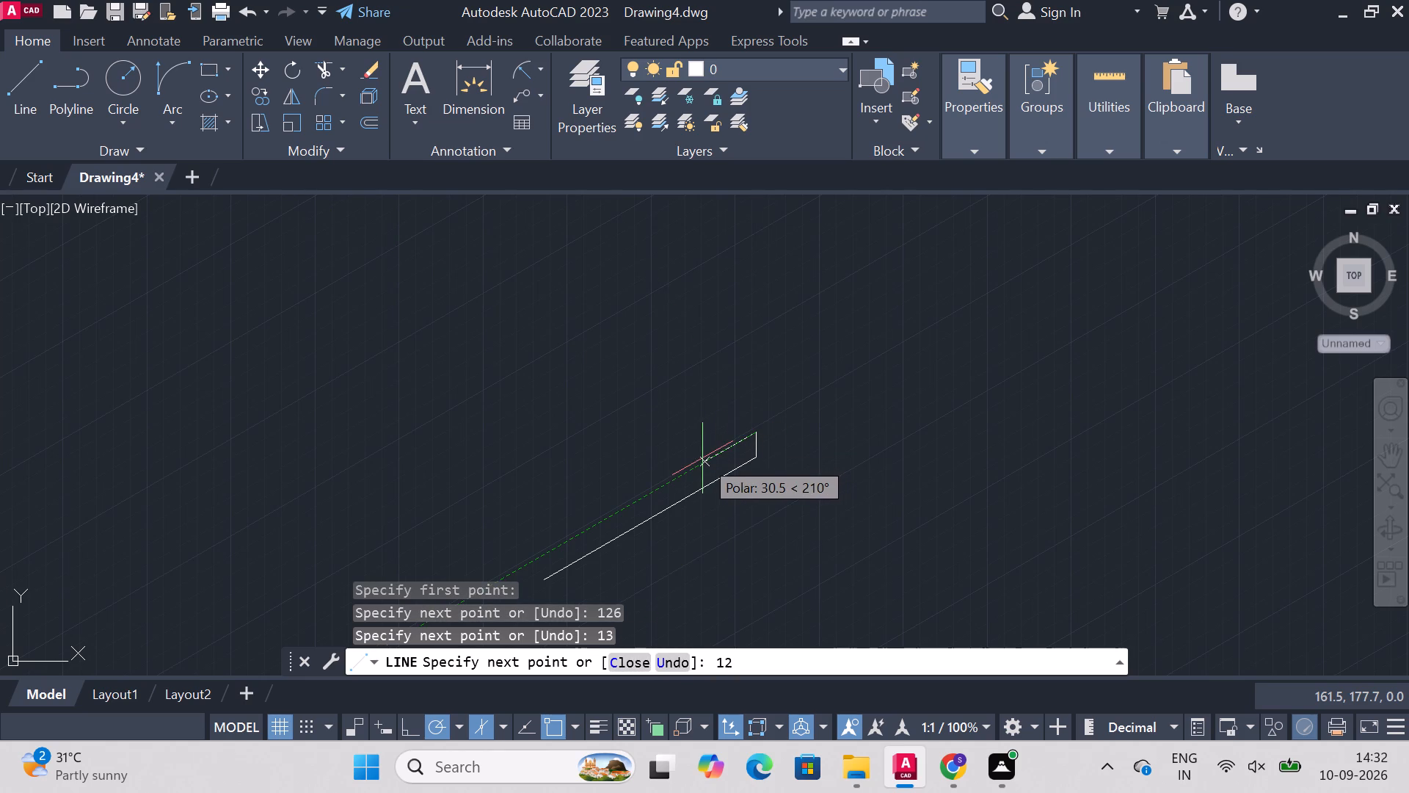
key(6)
key(Return)
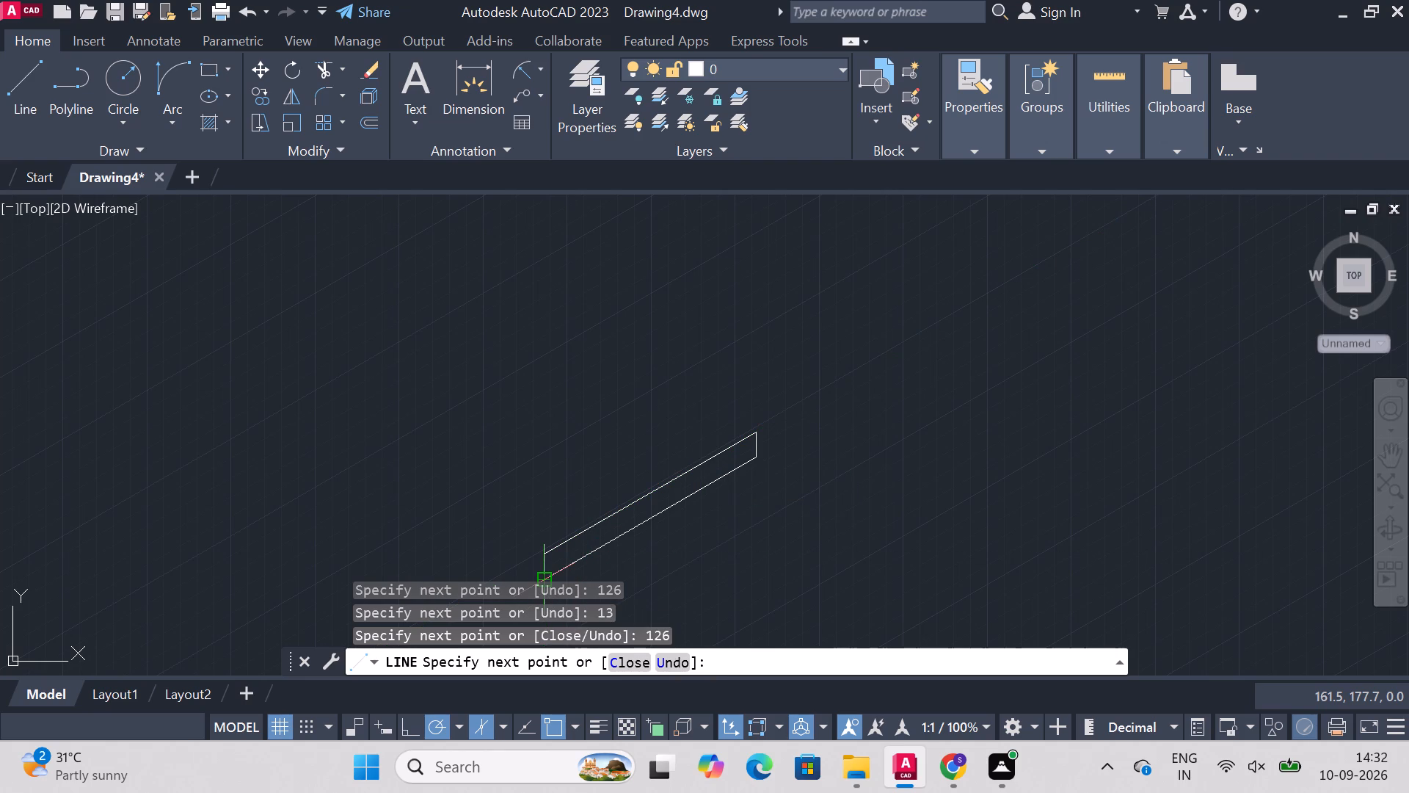
click(544, 576)
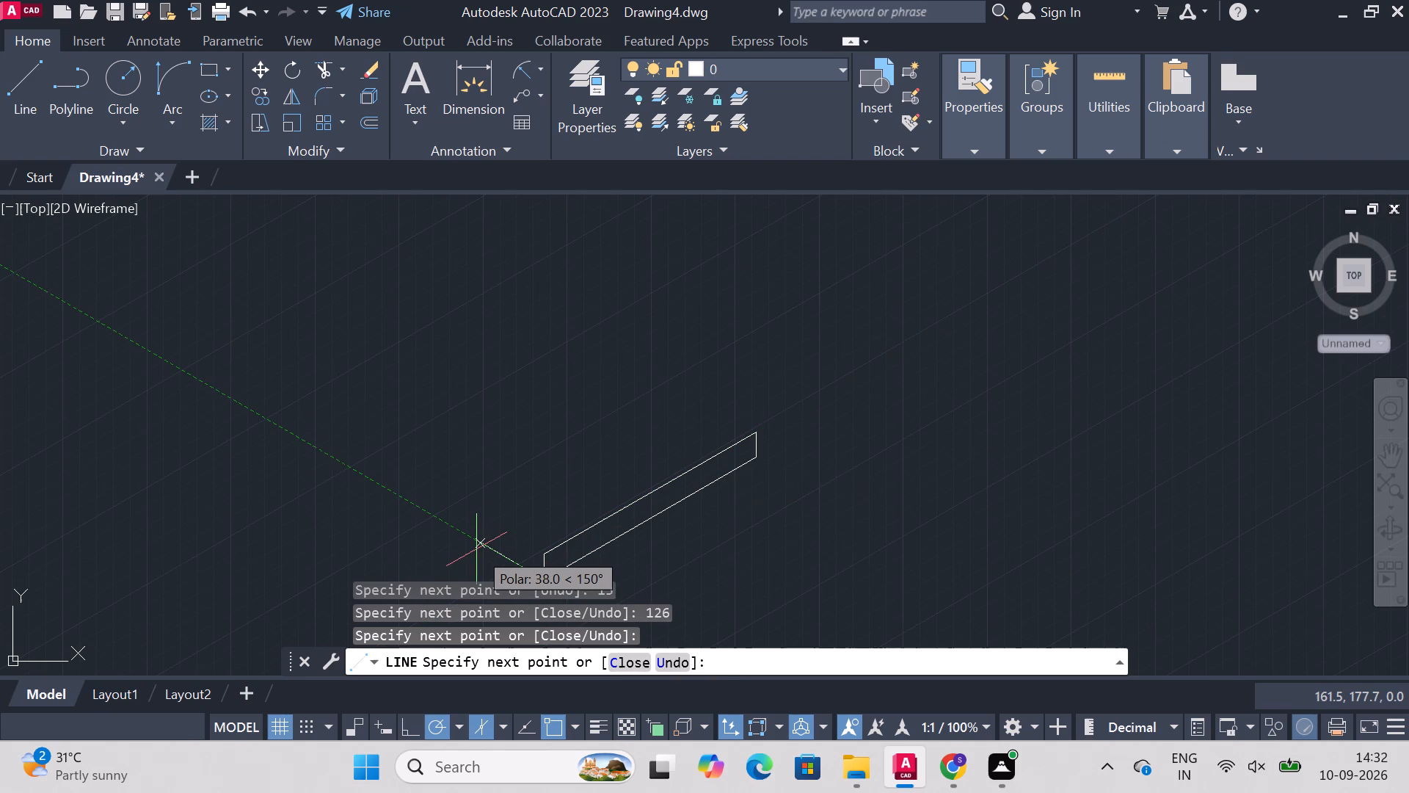
Continue from the face's lower start corner with lines of 78 at 150°, 90 vertically up, and 126 at 30°.
text(78)
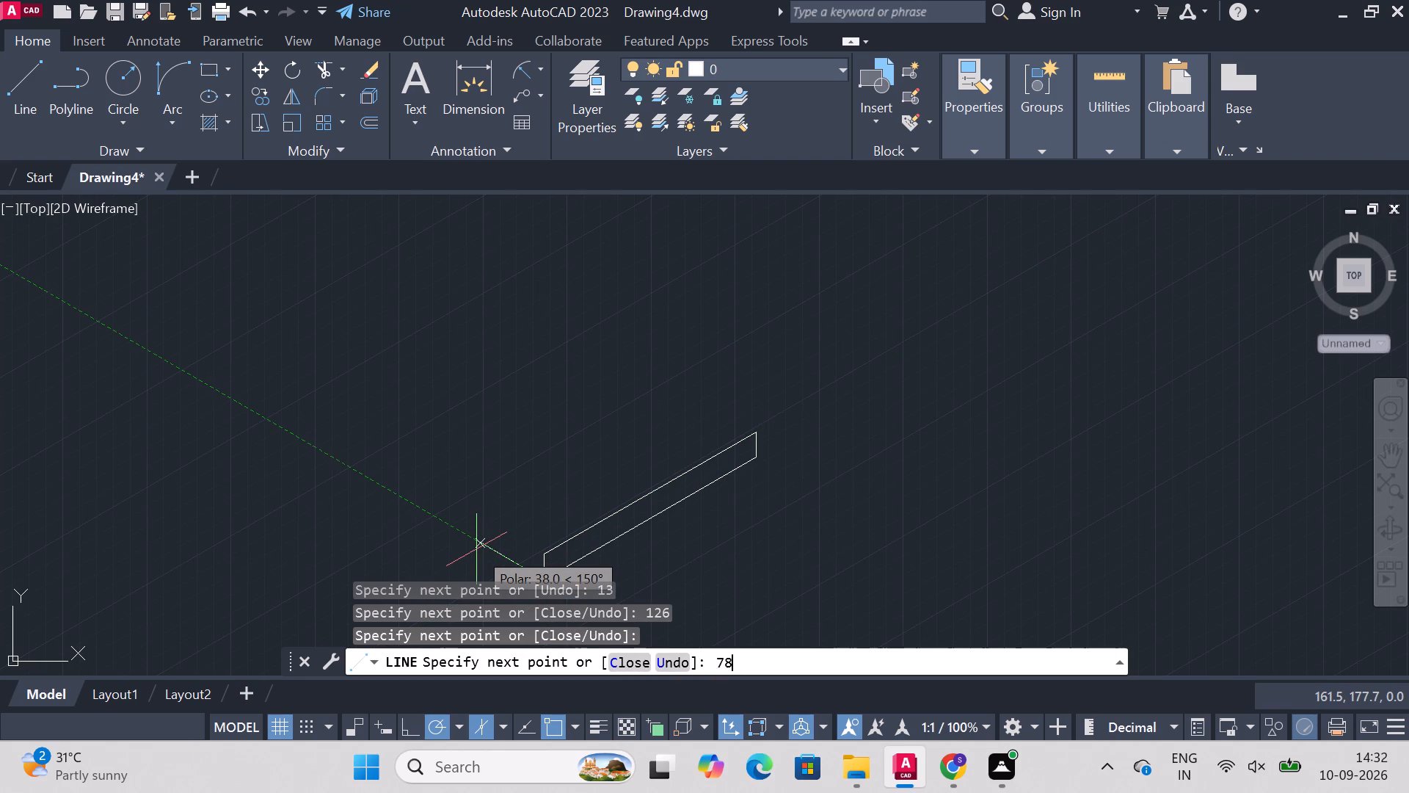
key(Return)
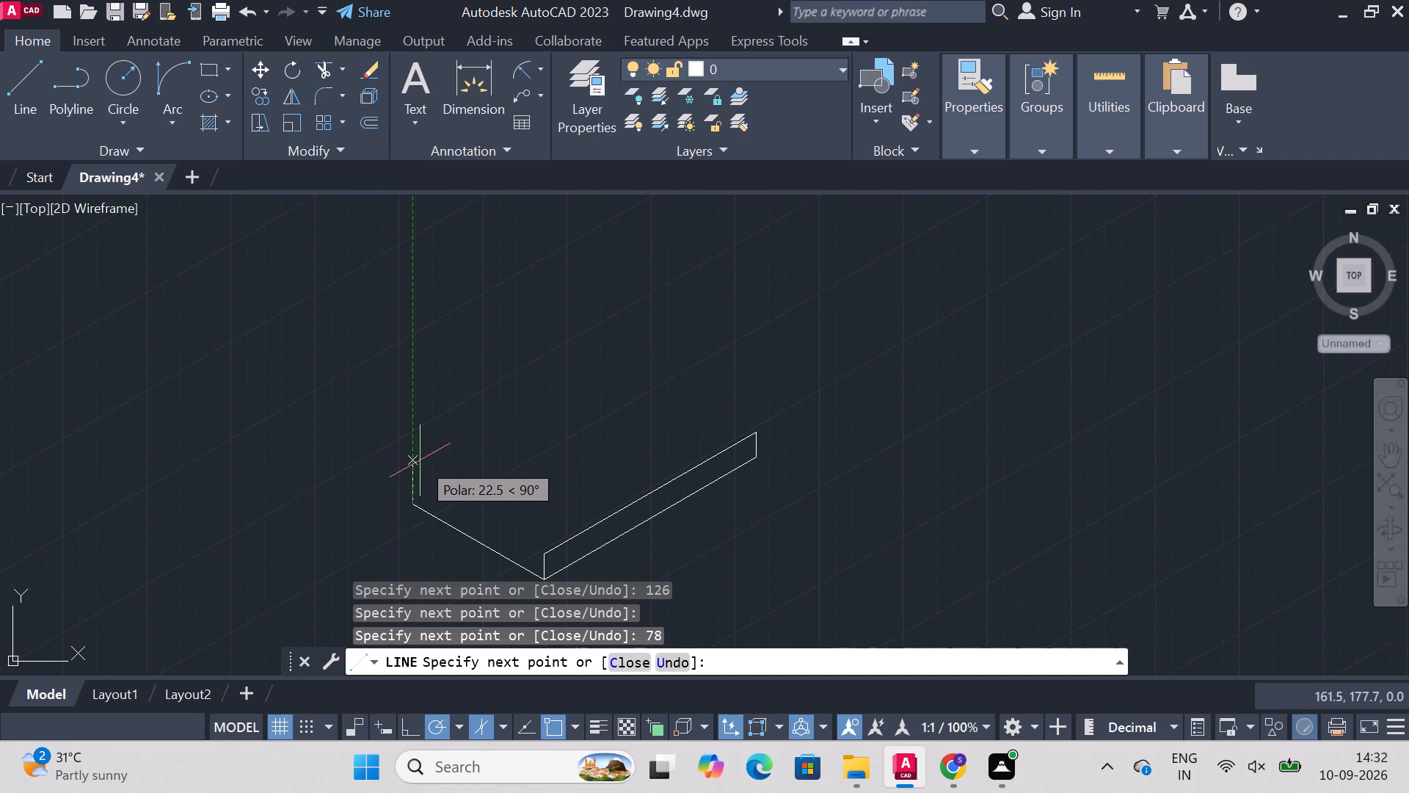
text(90)
key(Return)
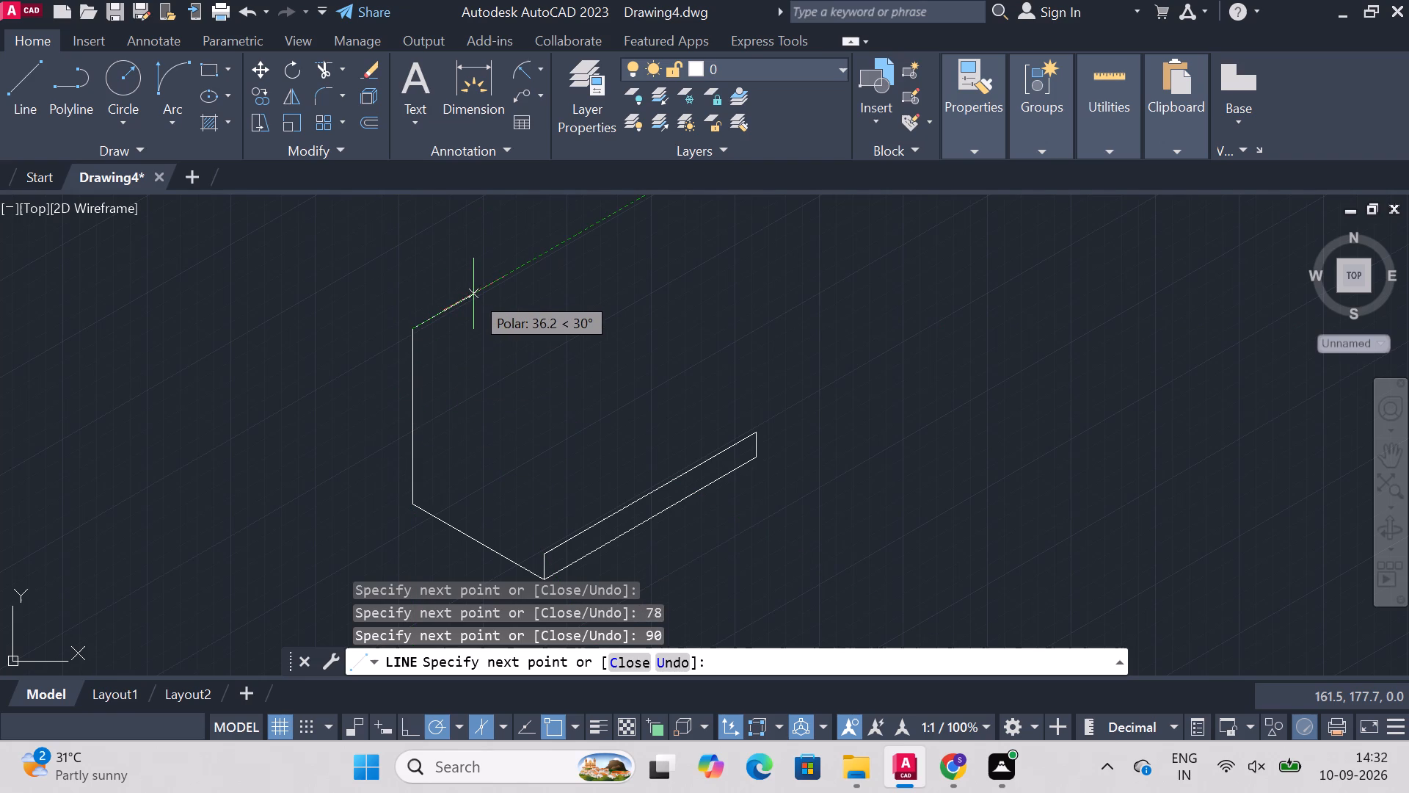
text(12)
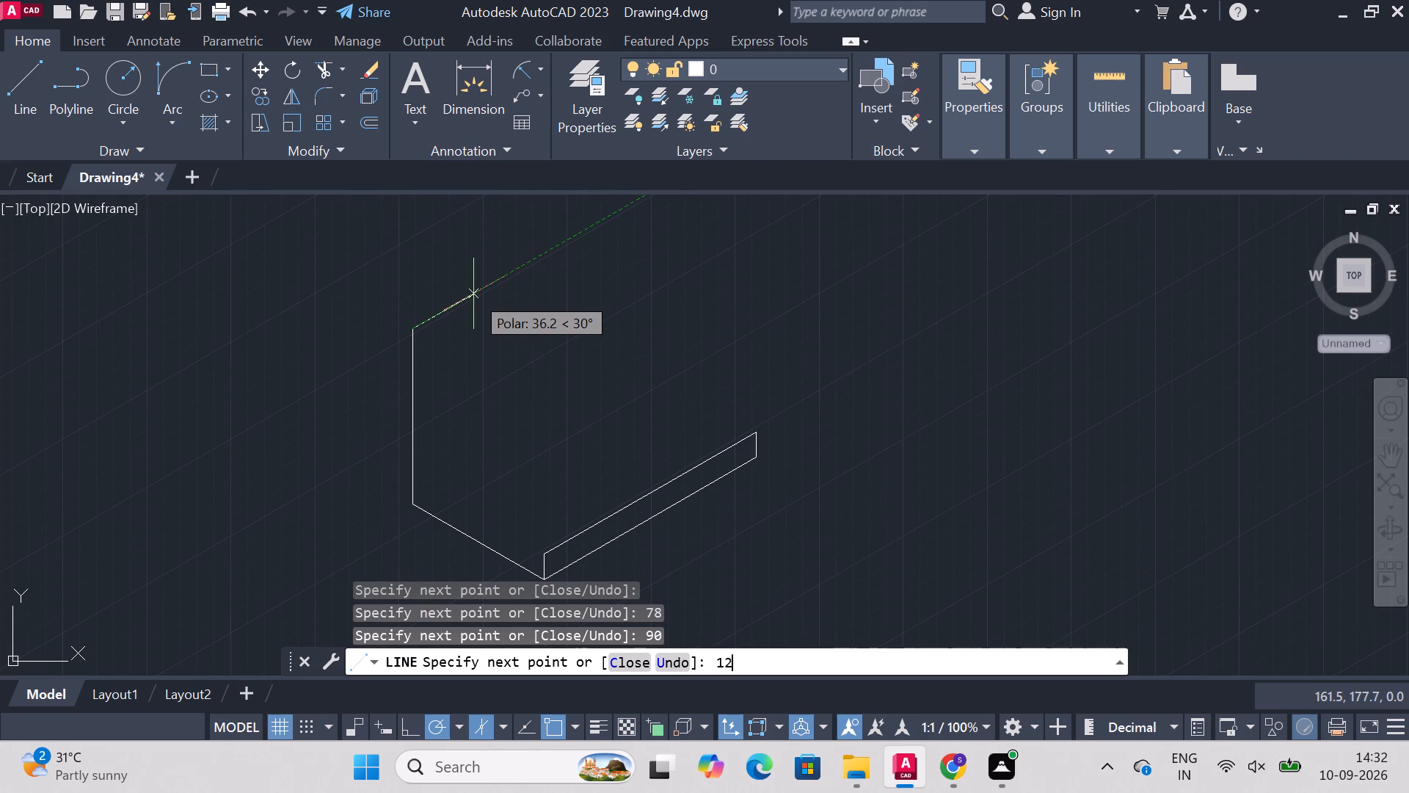
key(6)
key(Return)
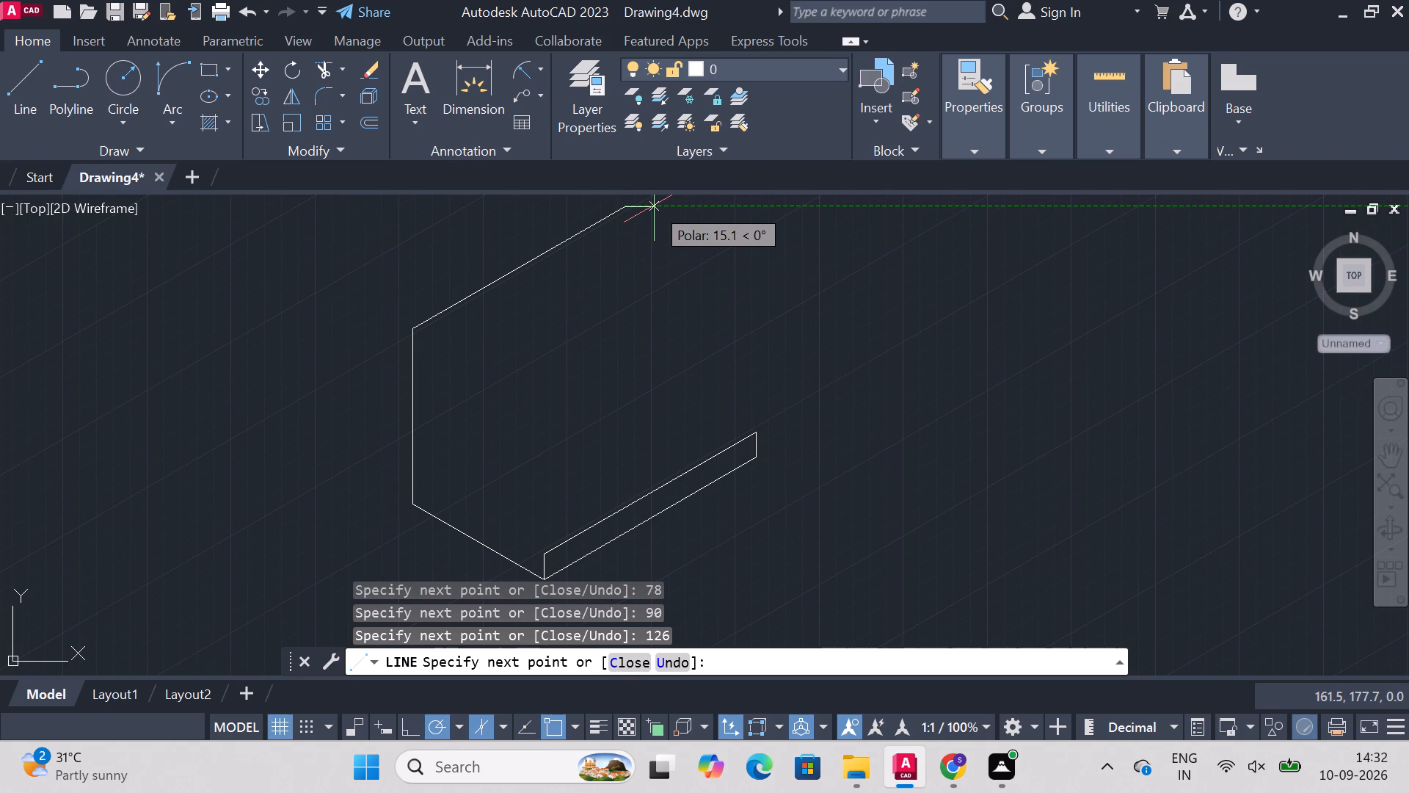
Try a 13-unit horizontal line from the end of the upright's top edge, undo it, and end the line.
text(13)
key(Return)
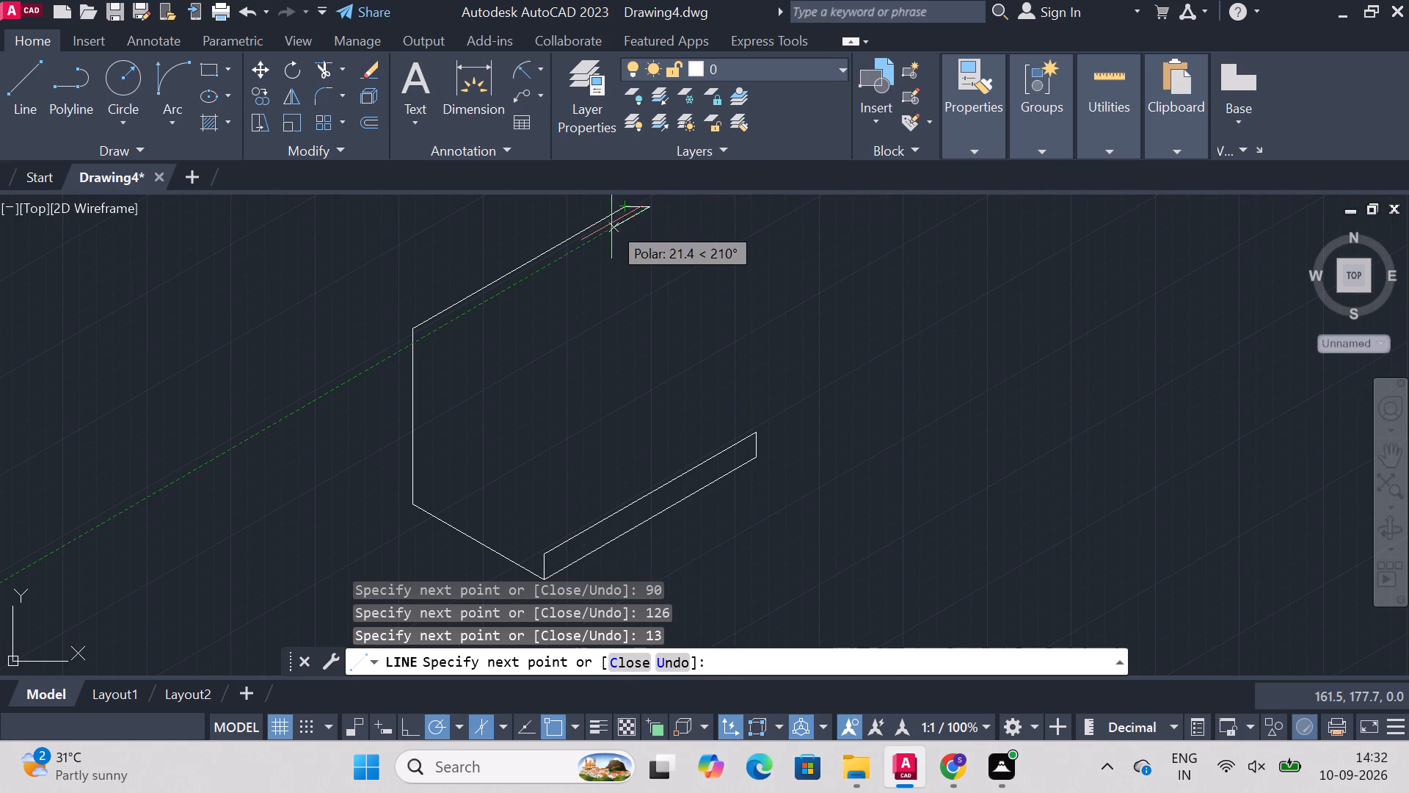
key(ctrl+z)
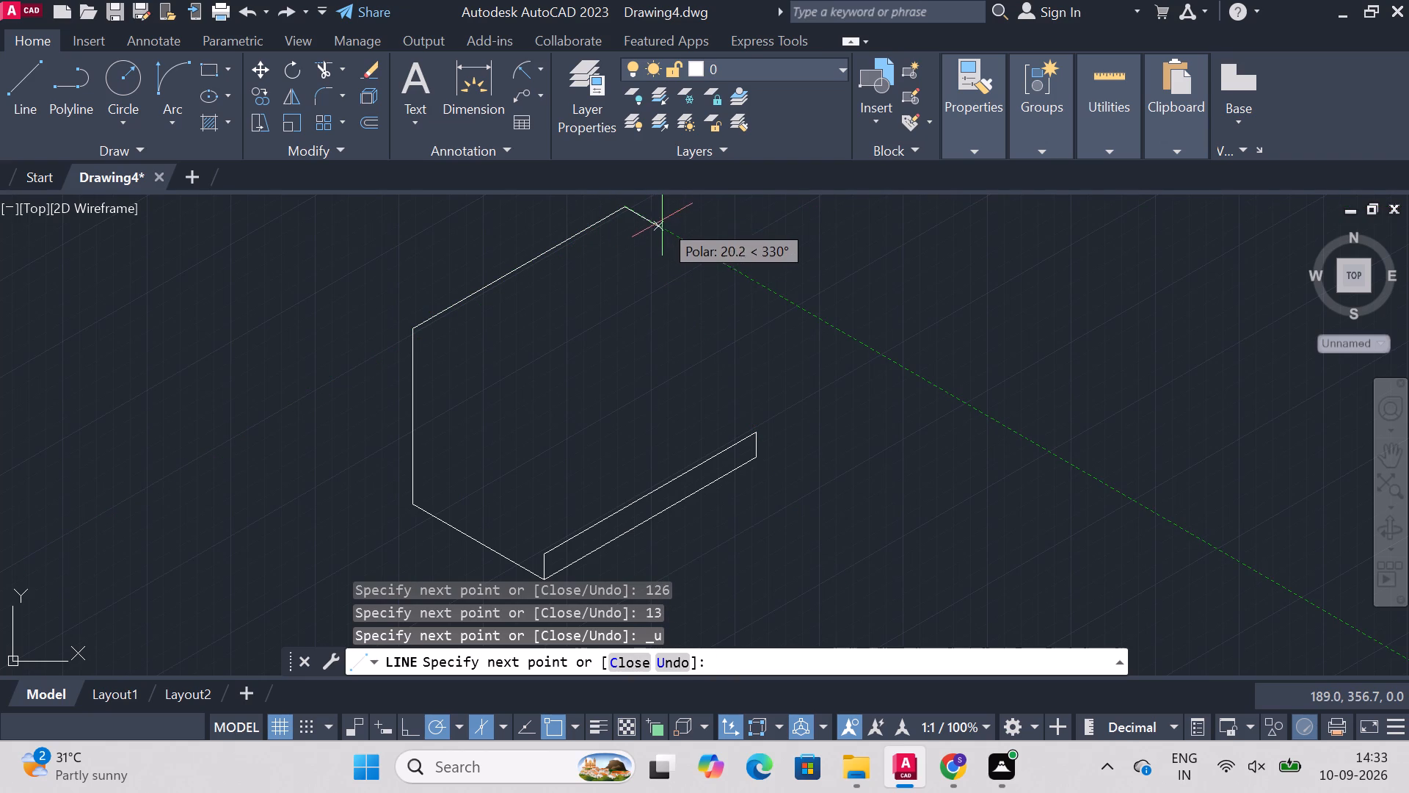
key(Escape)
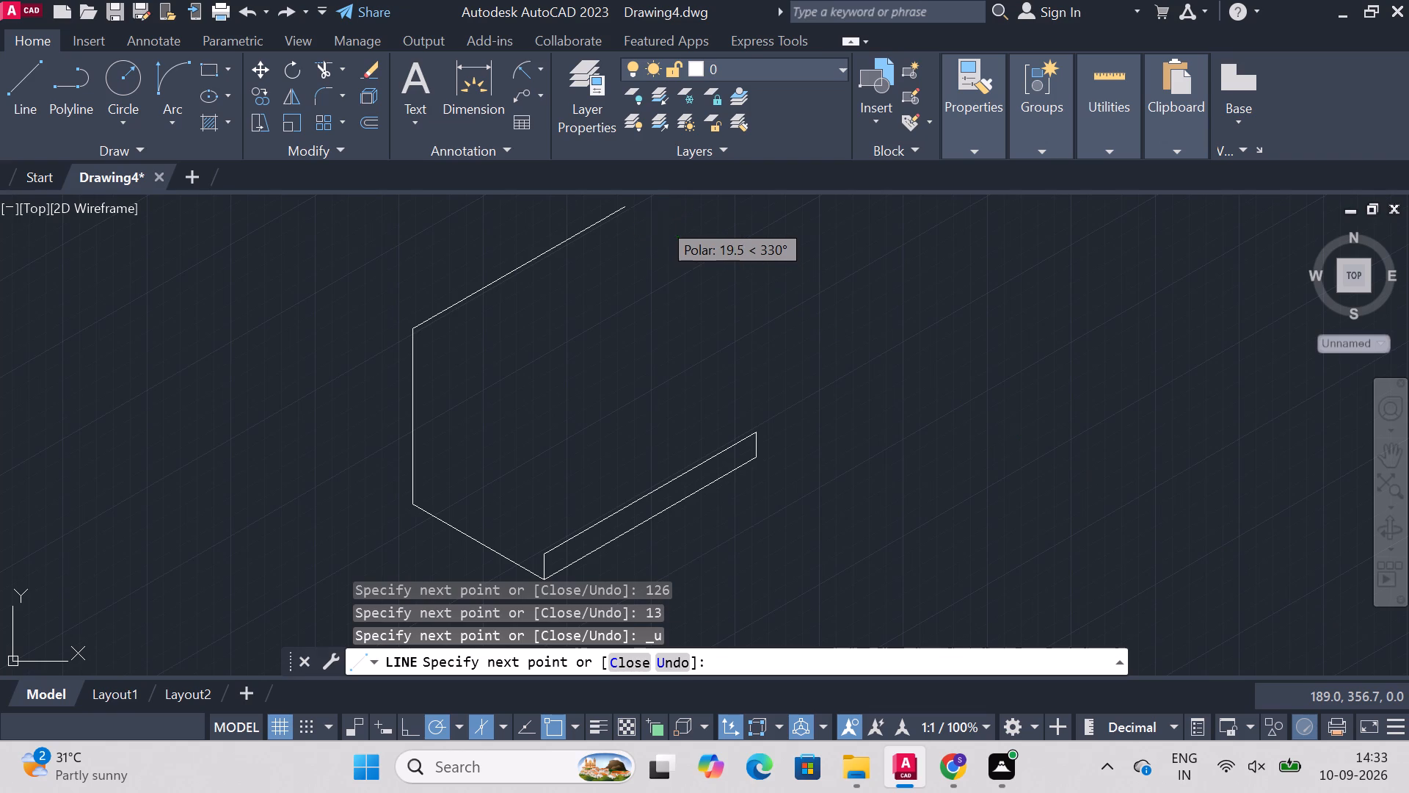
Draw the inner outline from the front face's upper near corner: 65 at 150°, 77 up, 126 at 30°, 77 down, ending at the face's upper far corner.
text(line)
key(Return)
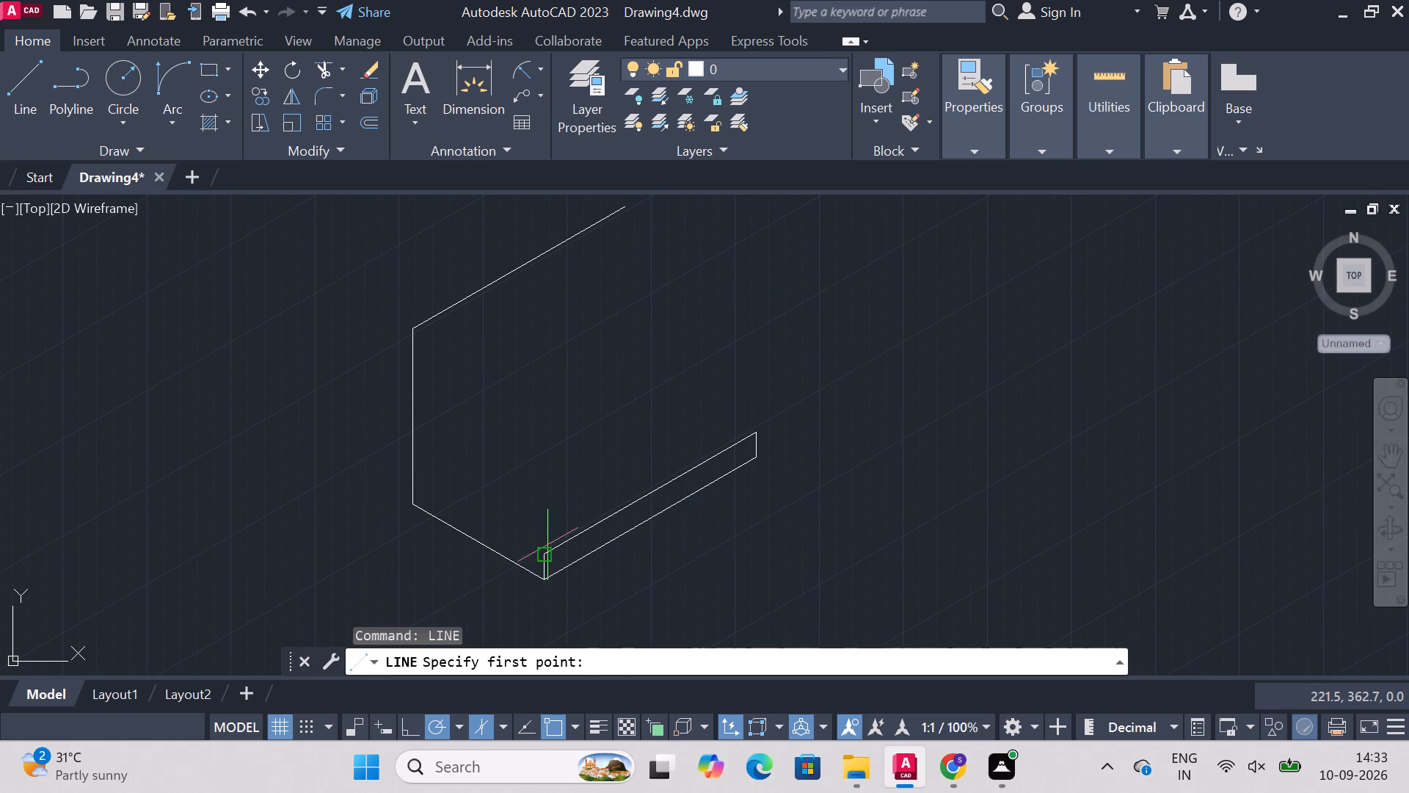
click(544, 552)
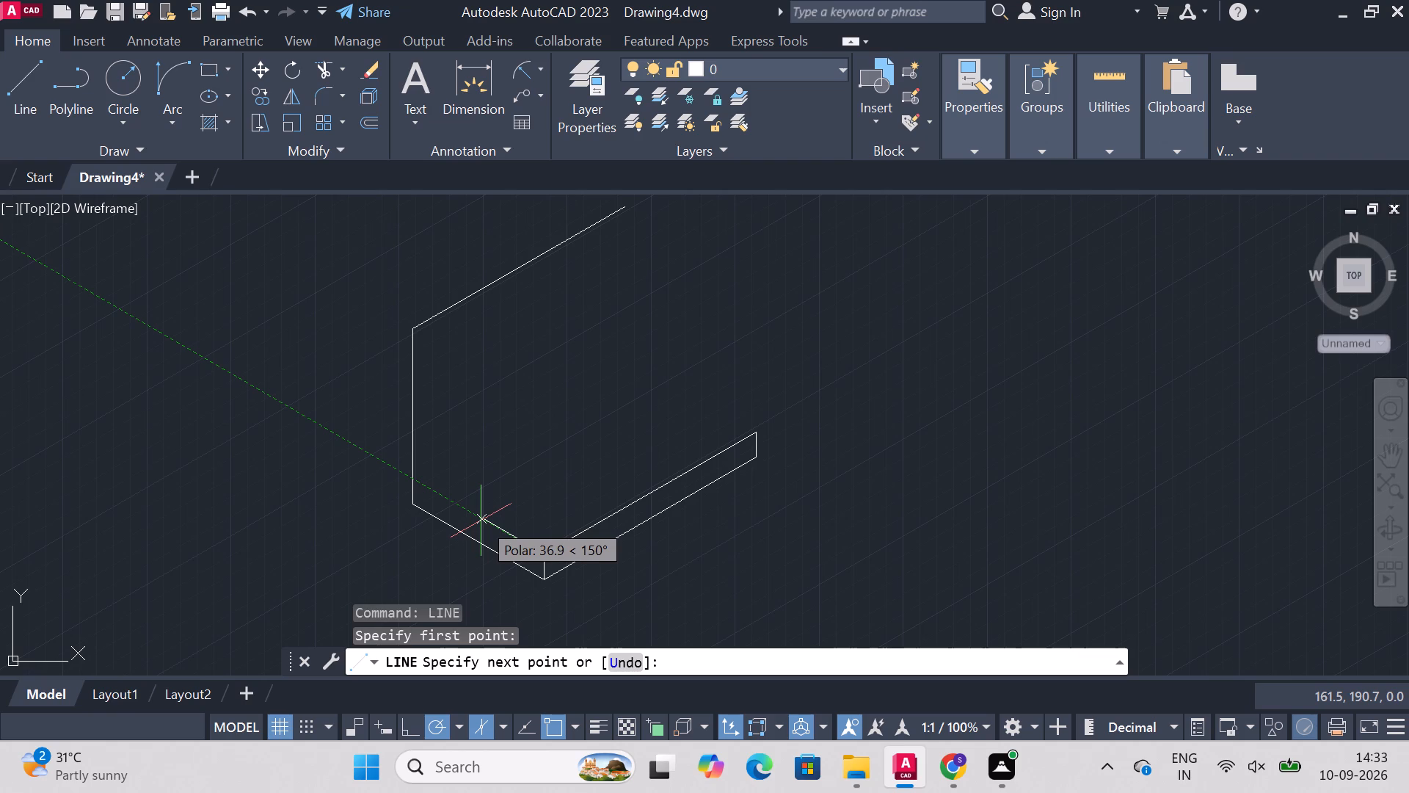
text(65)
key(Return)
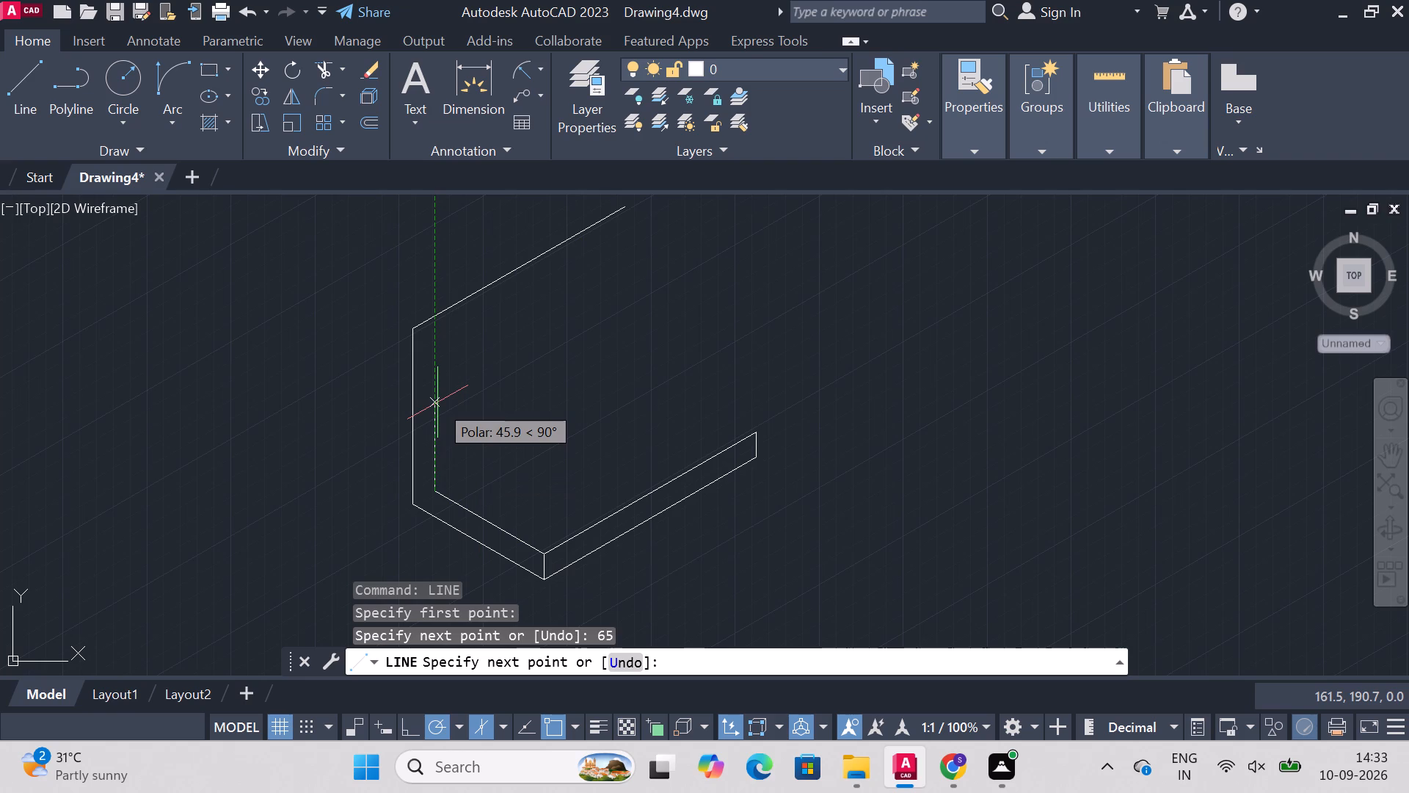
text(77)
key(Return)
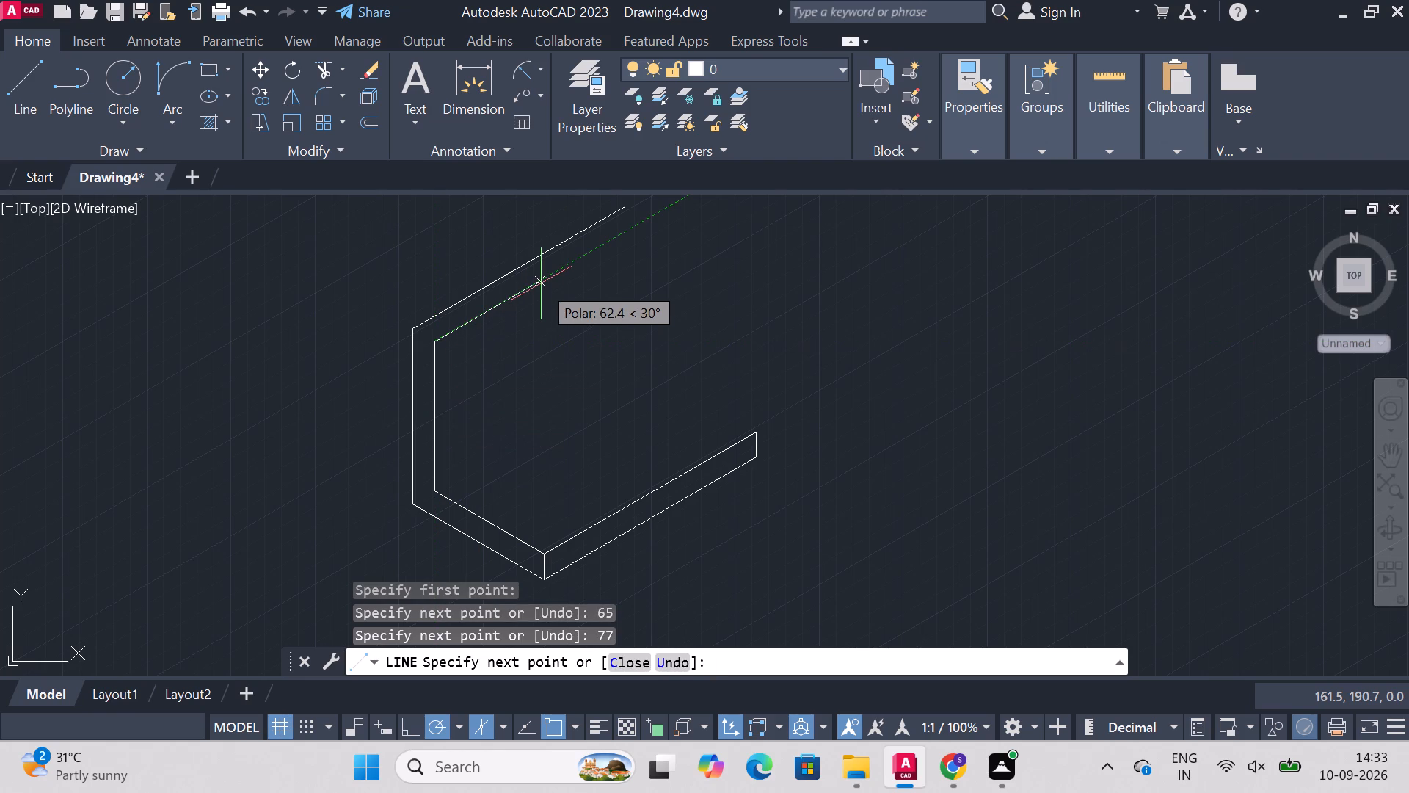
text(12)
key(6)
key(Return)
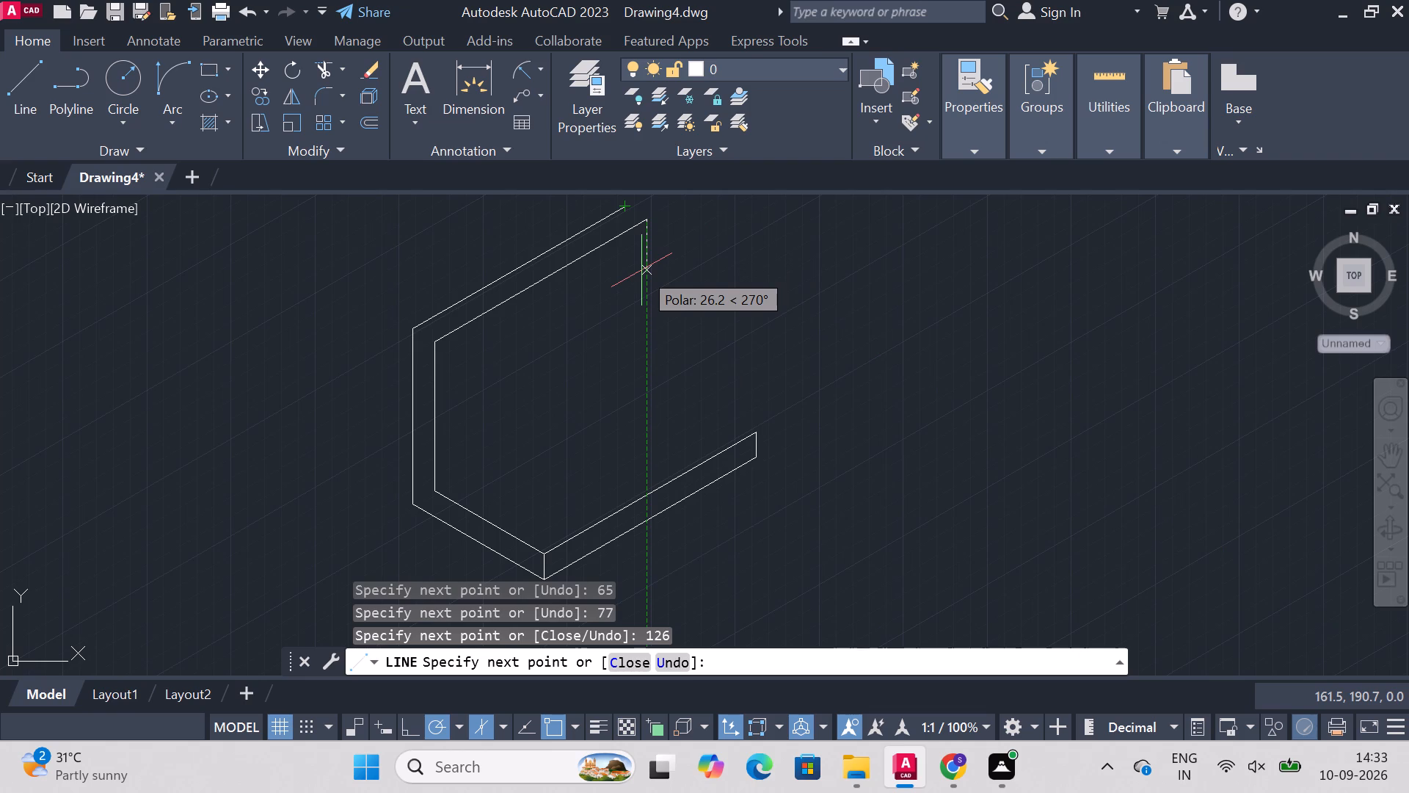
text(77)
key(Return)
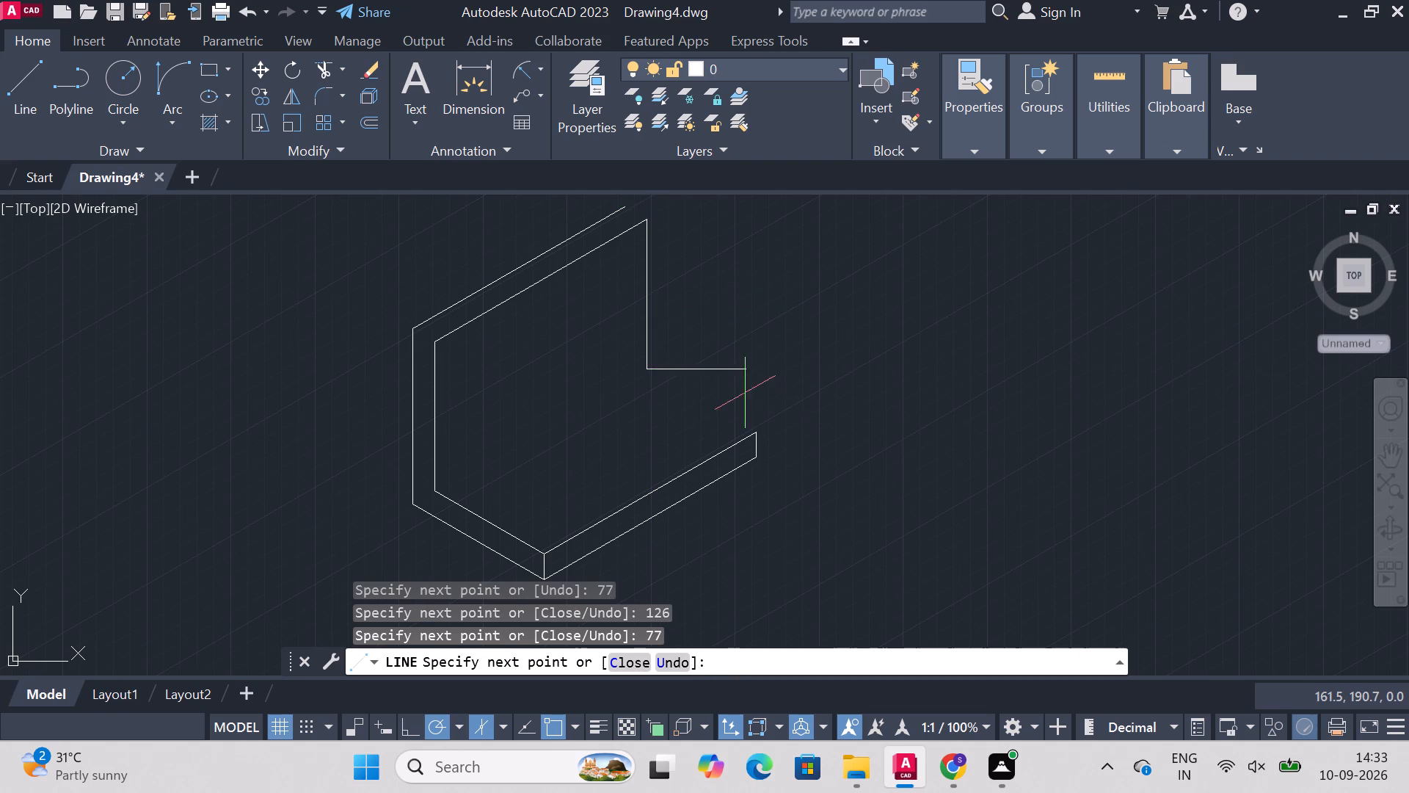
click(757, 432)
key(Escape)
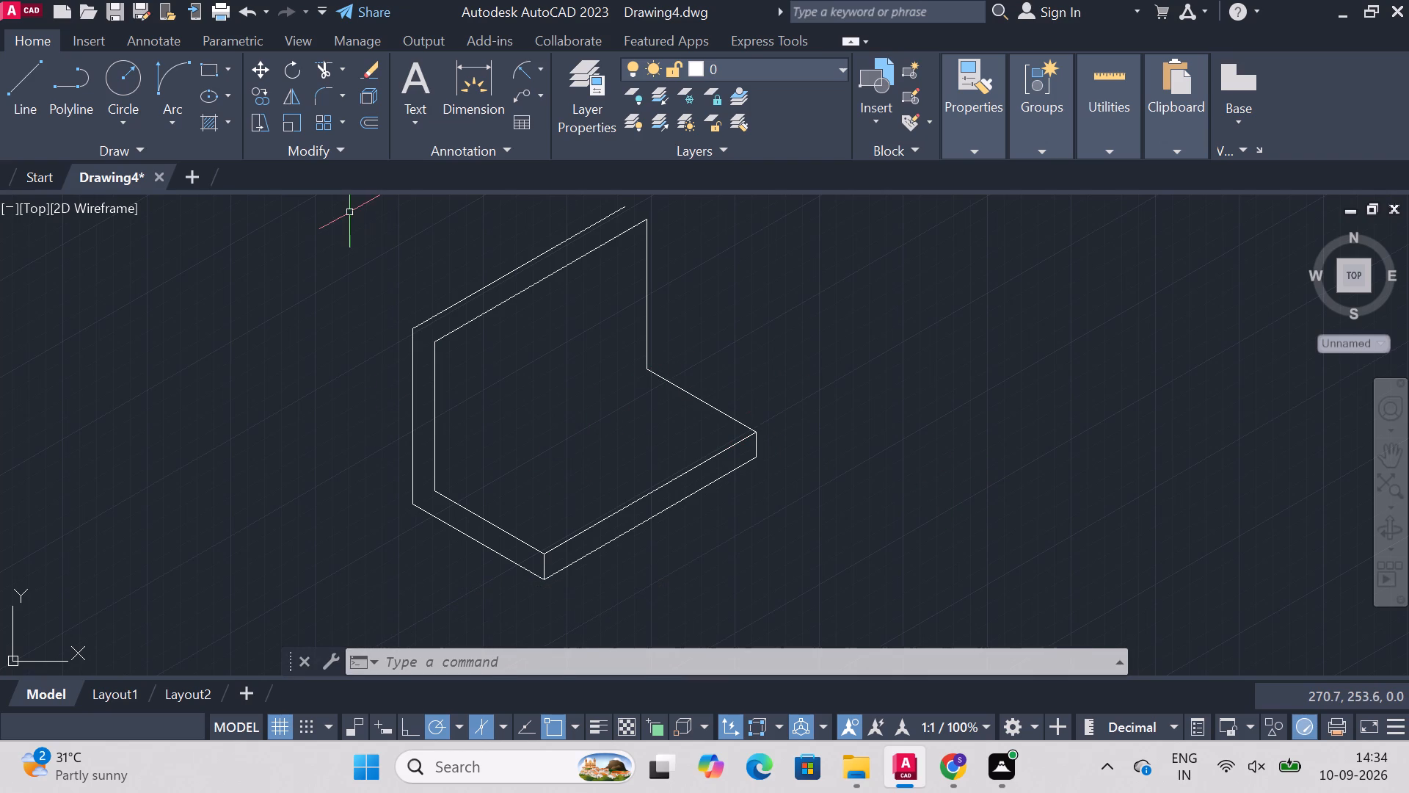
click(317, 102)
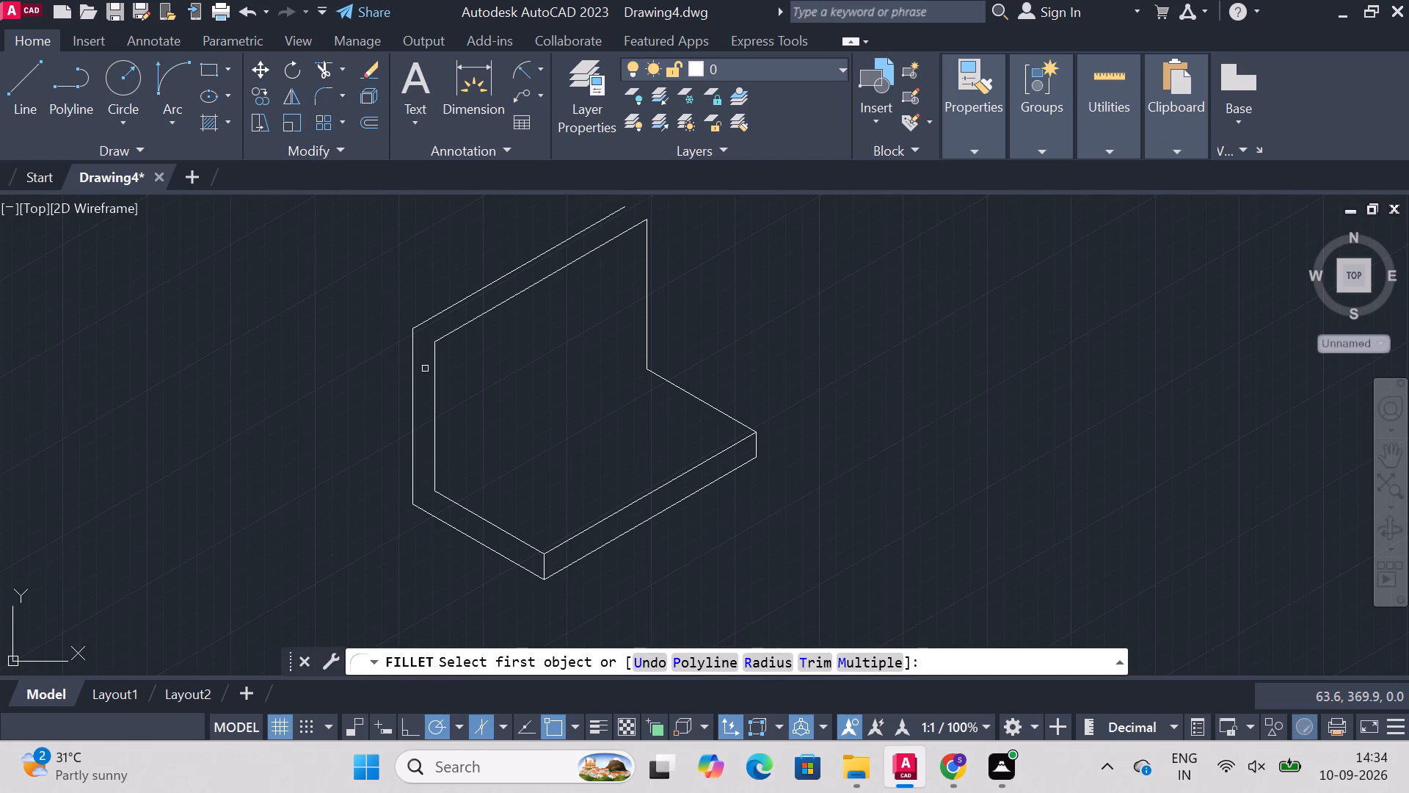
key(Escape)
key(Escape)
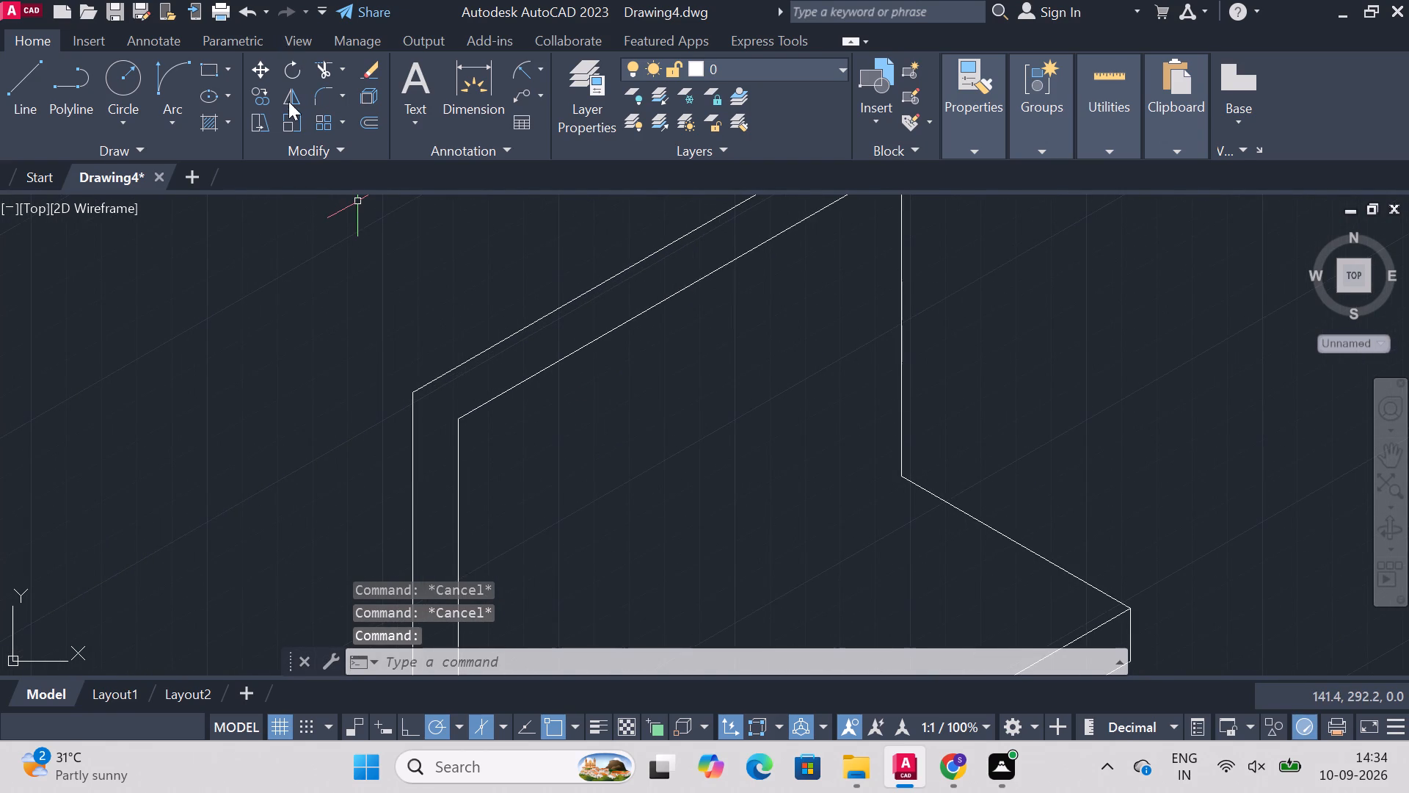
Fillet the near upper corner of the upright's inner outline with a 25-unit radius.
click(307, 98)
click(329, 99)
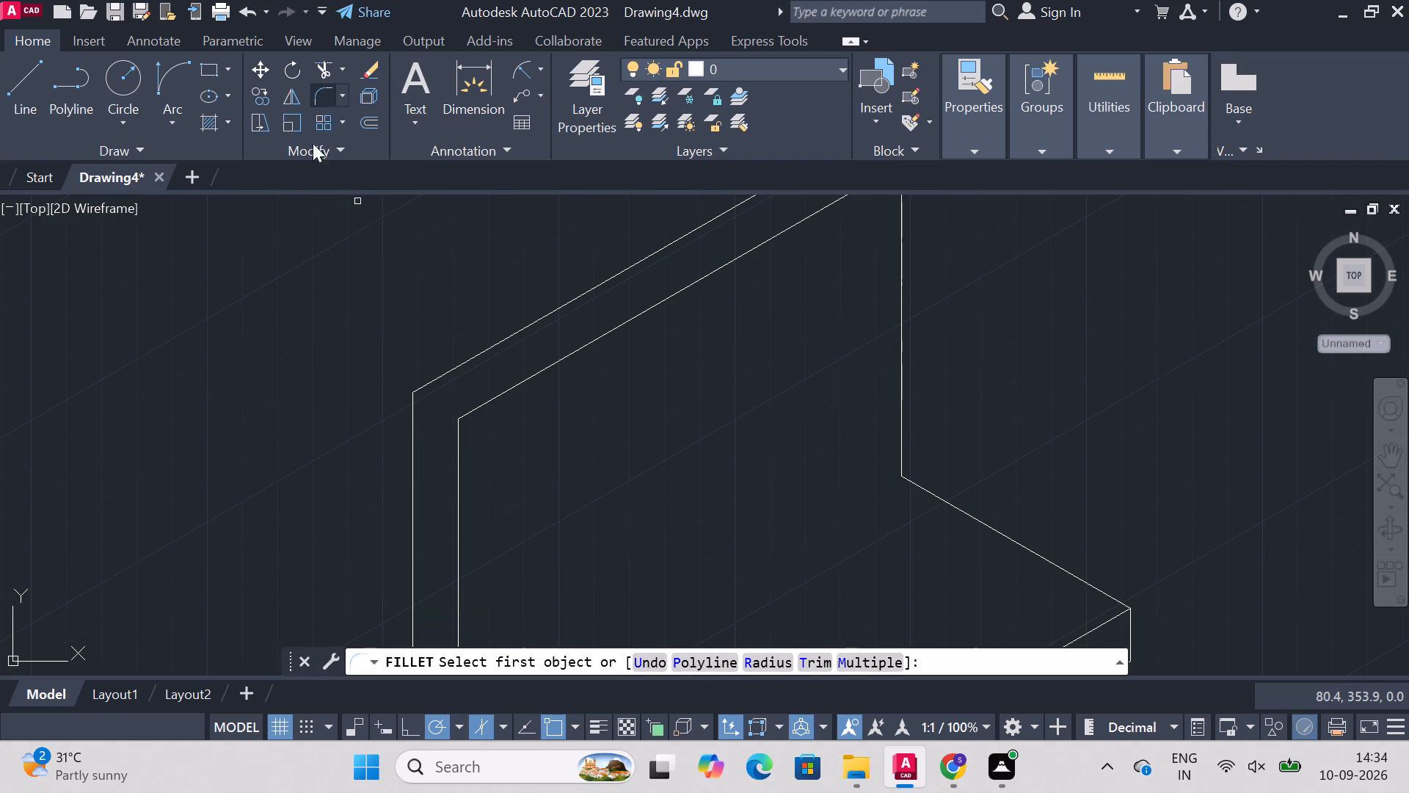
click(455, 483)
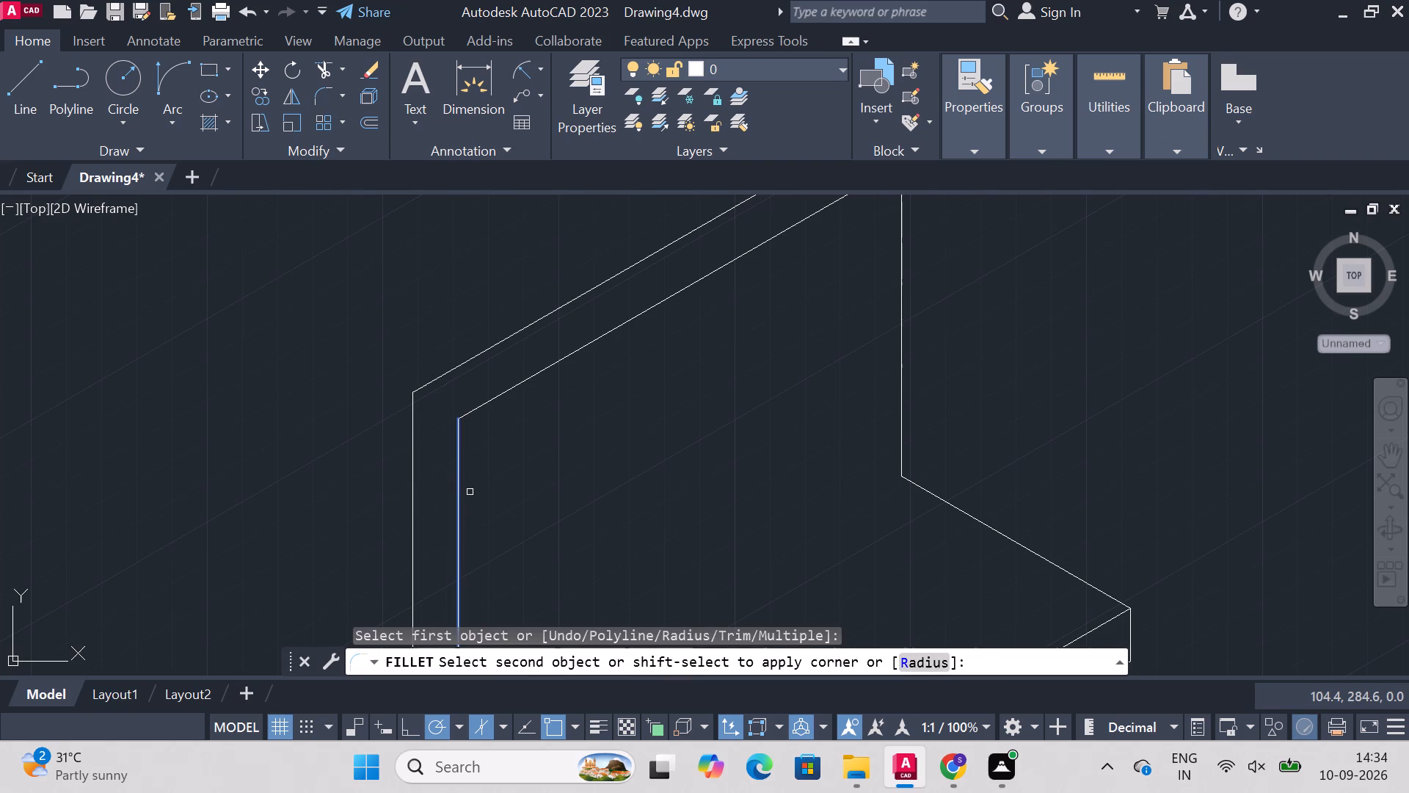
key(r)
key(Return)
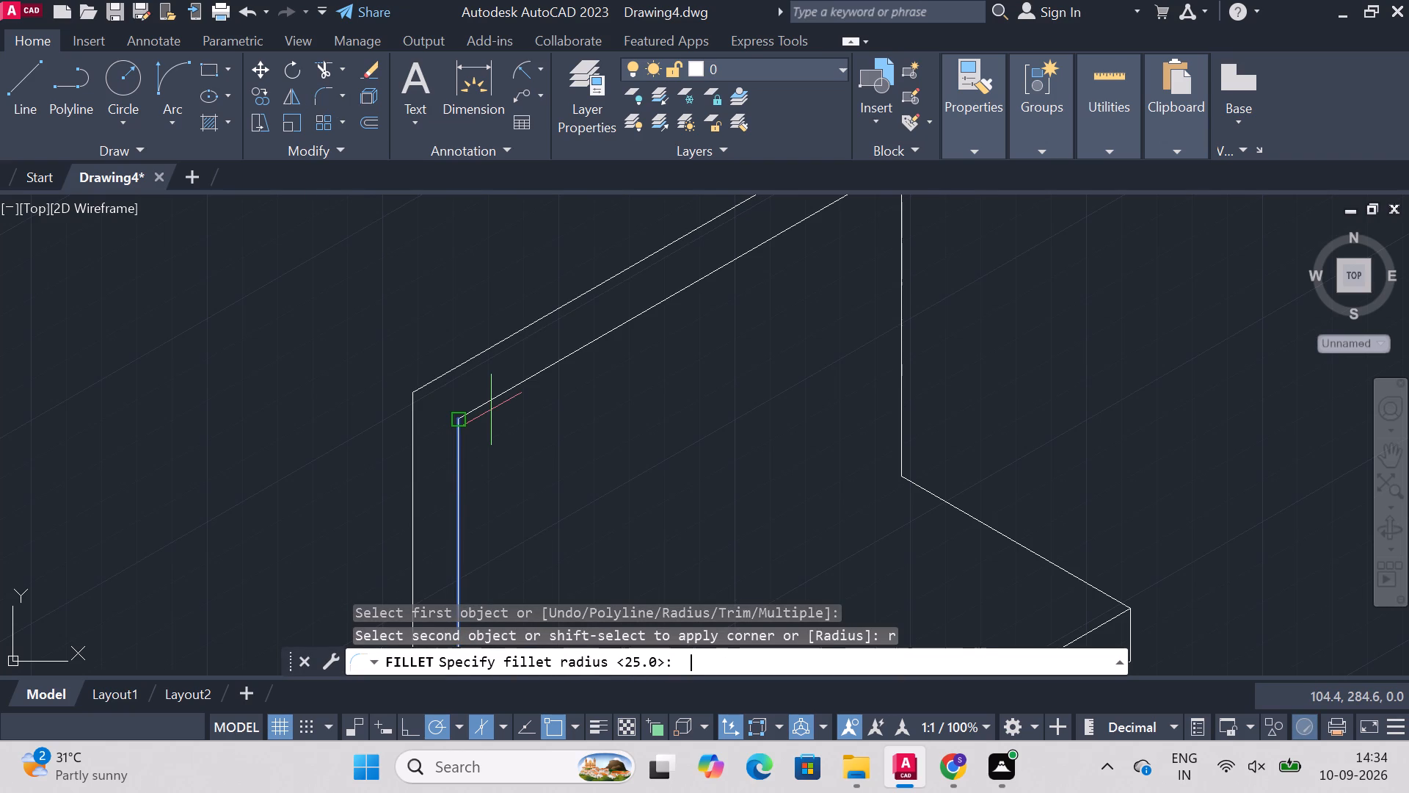
text(25)
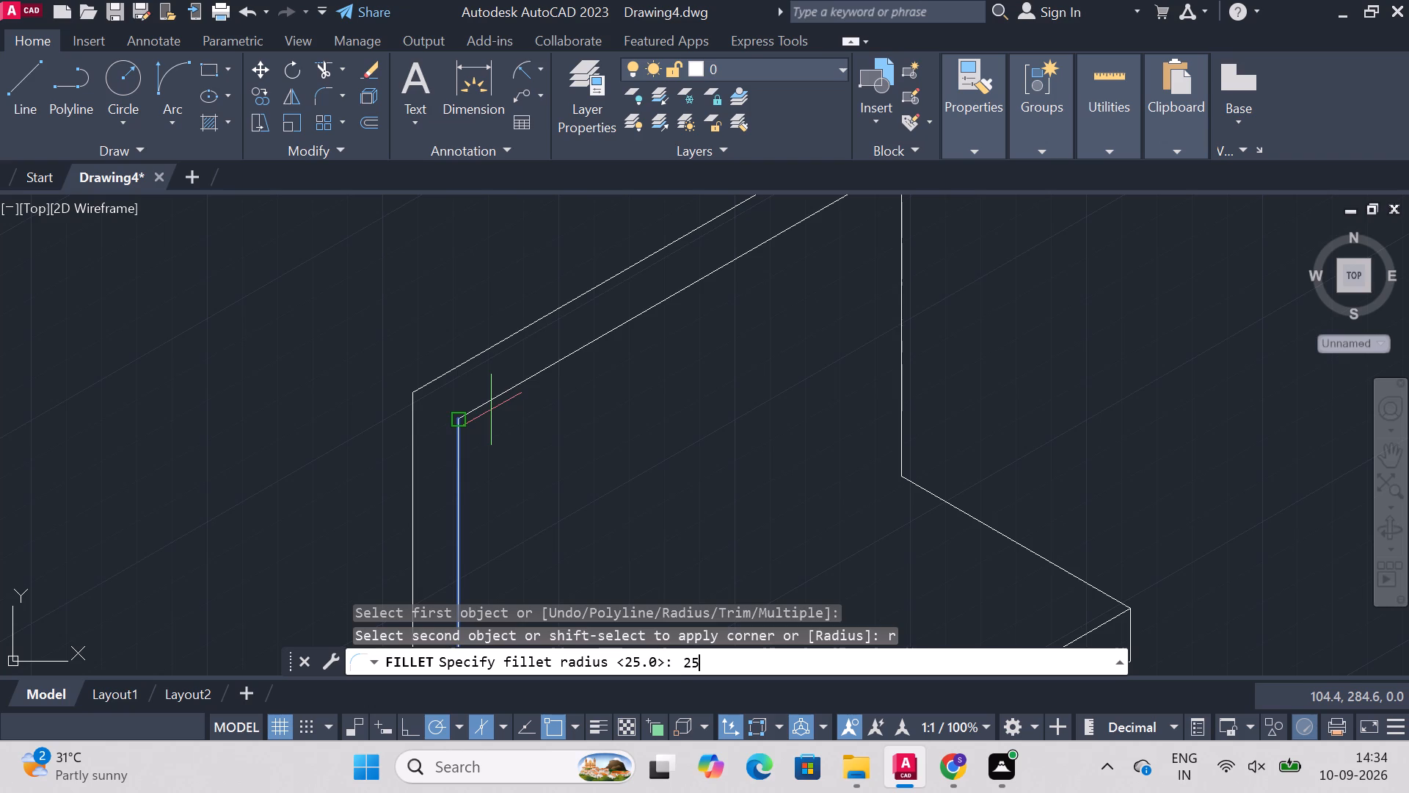
key(Return)
click(487, 406)
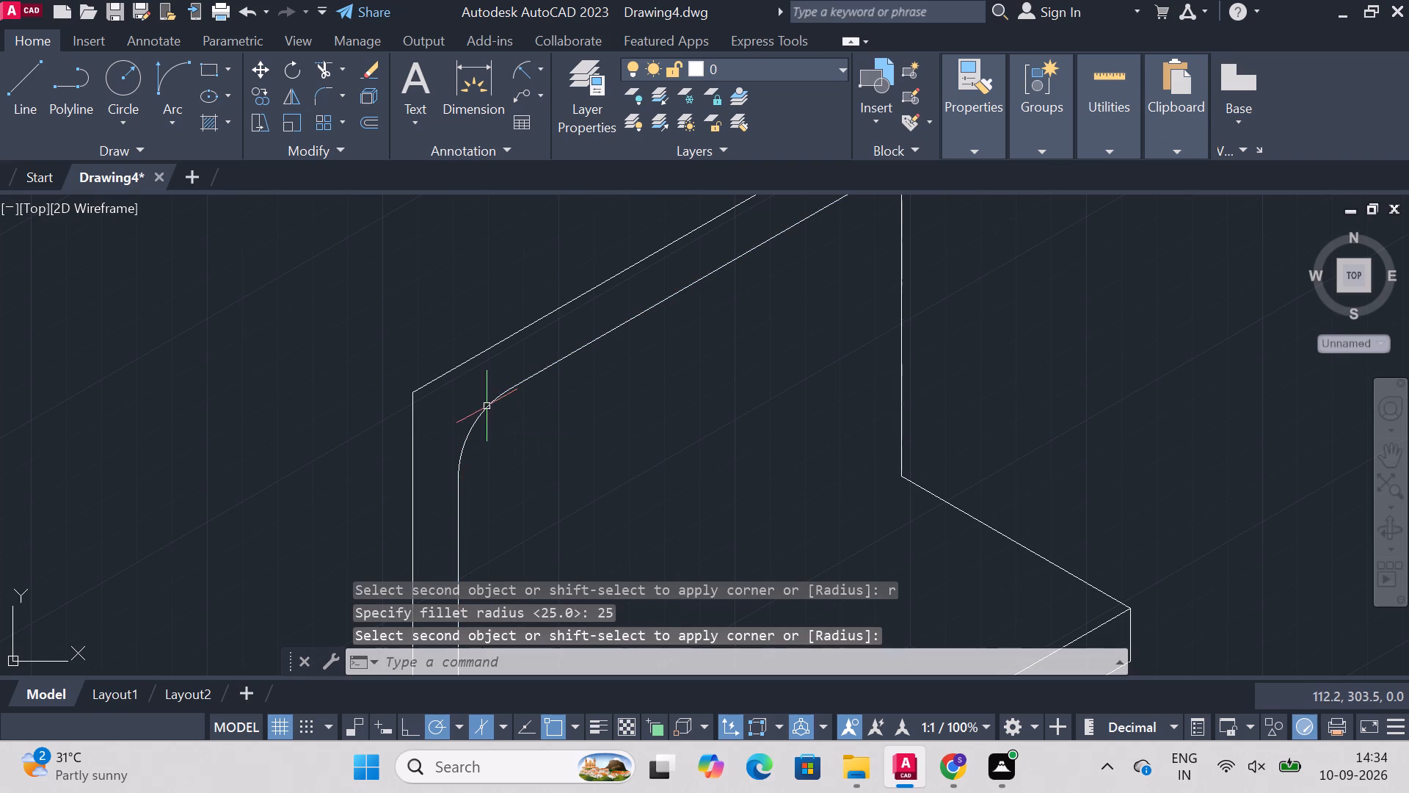
click(419, 507)
key(Escape)
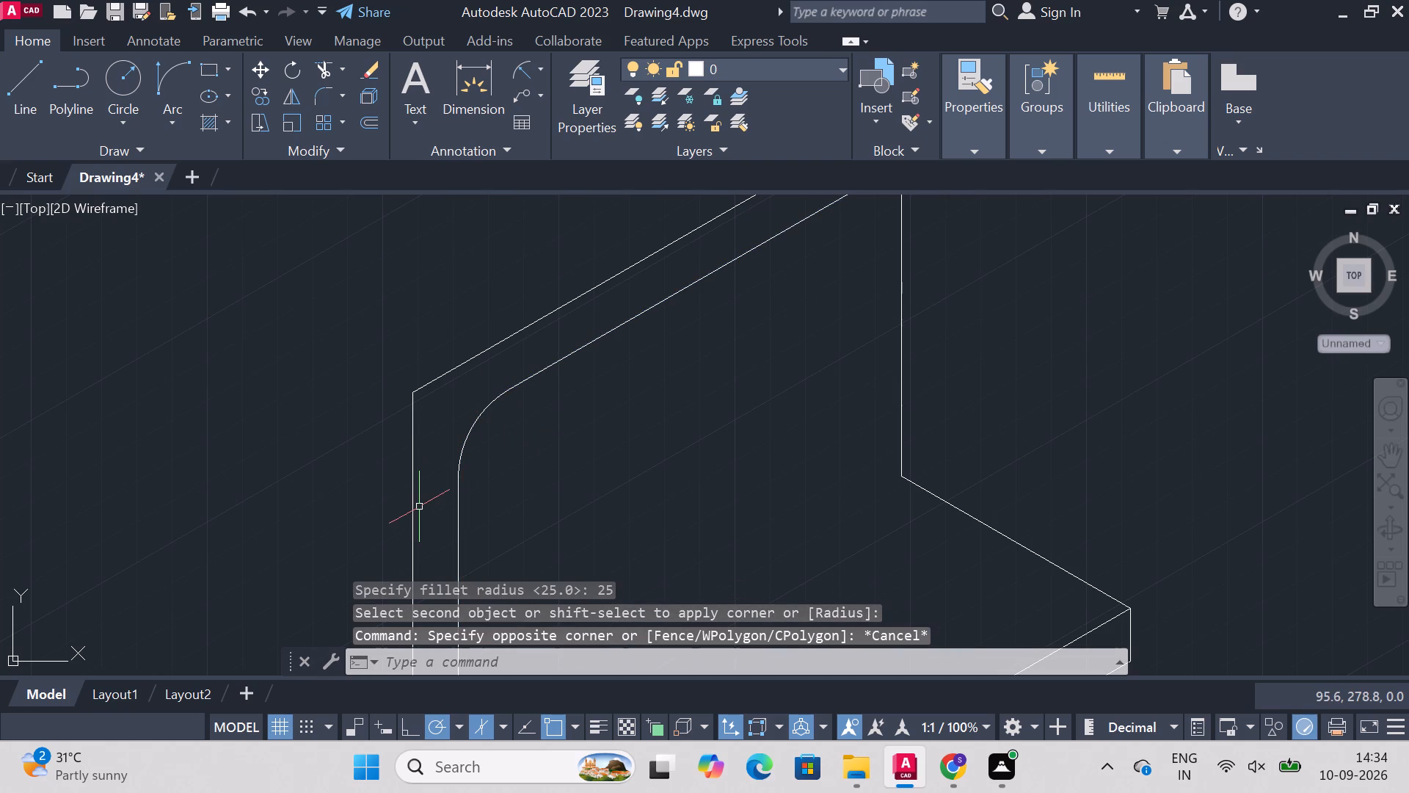
Fillet the near upper corner of the upright's outer outline with a 25-unit radius.
text(fu)
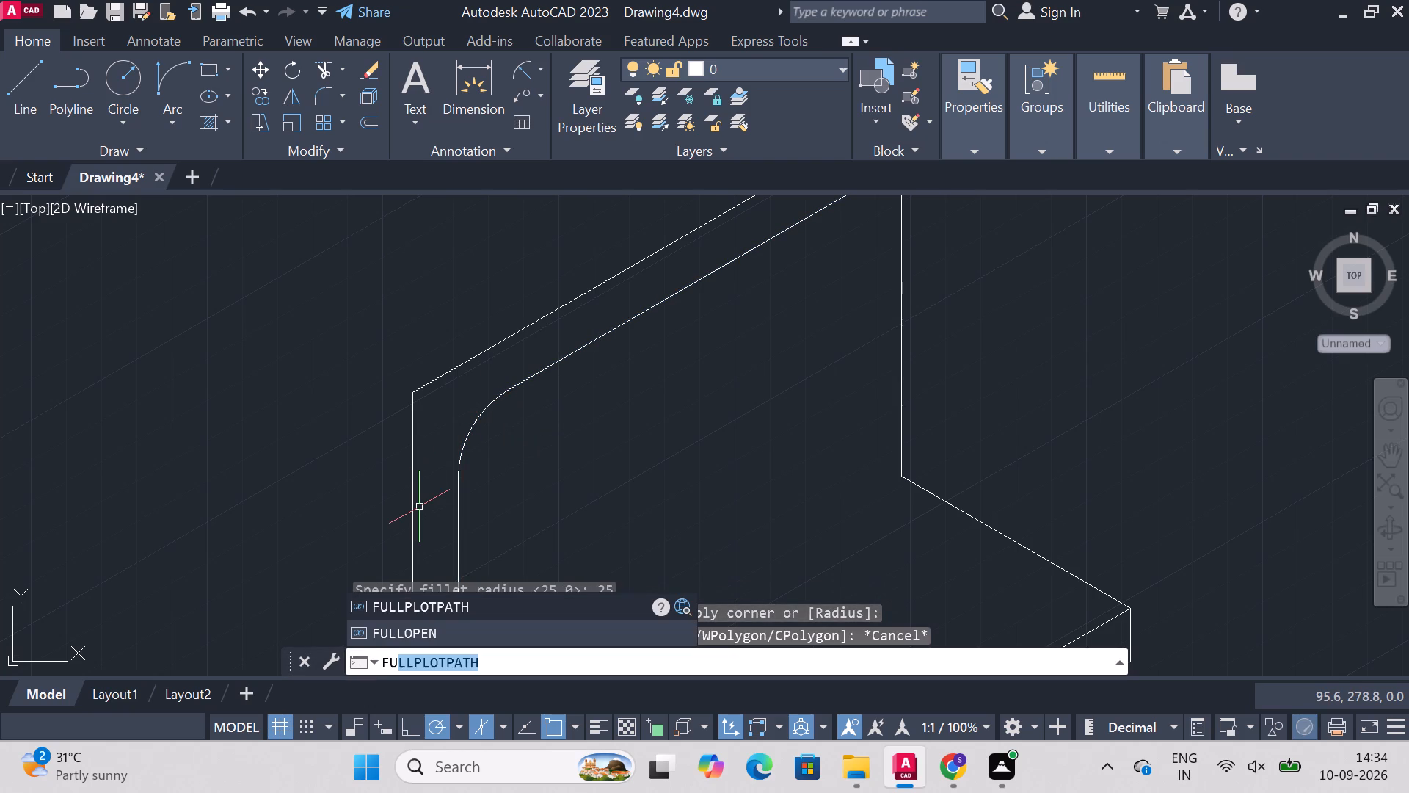
key(BackSpace)
text(illet)
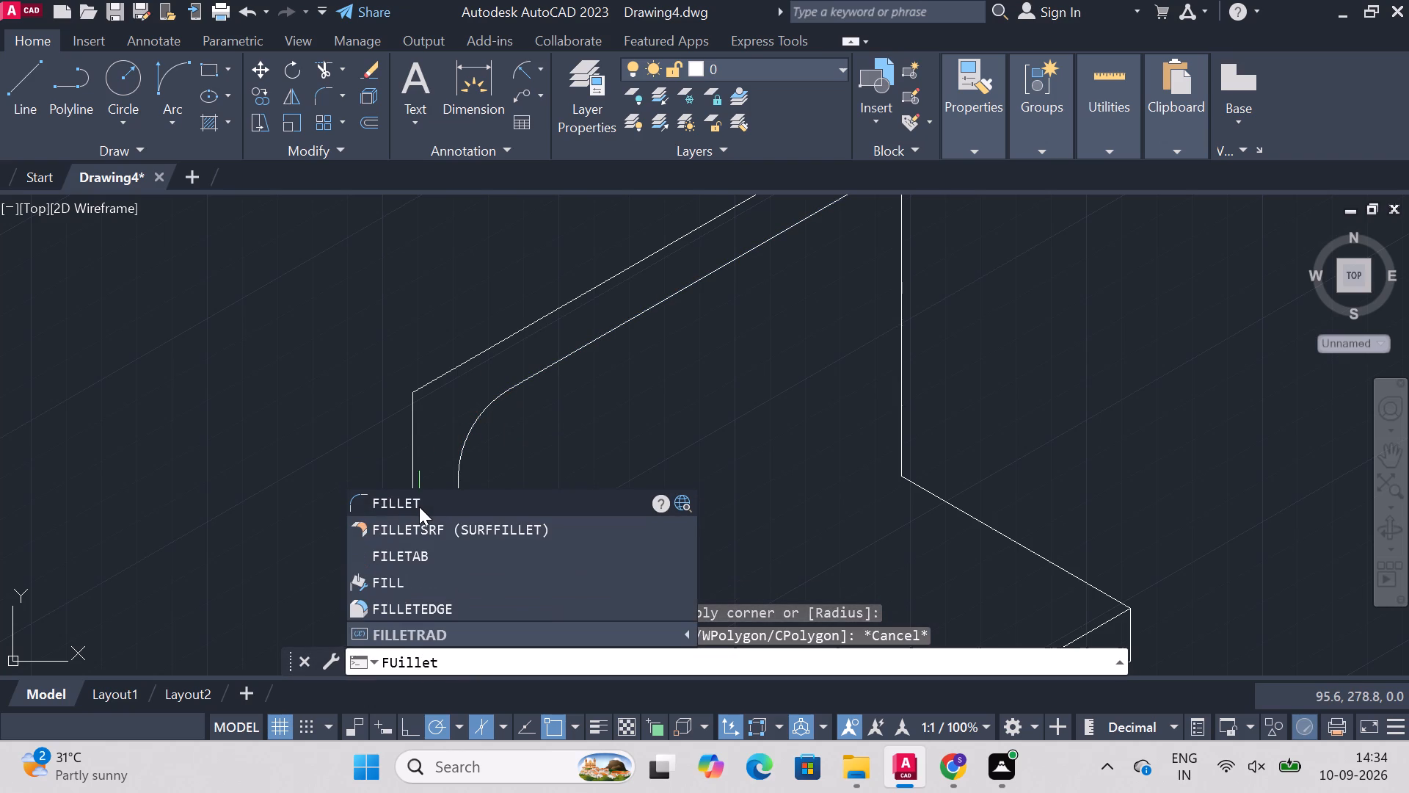
key(Return)
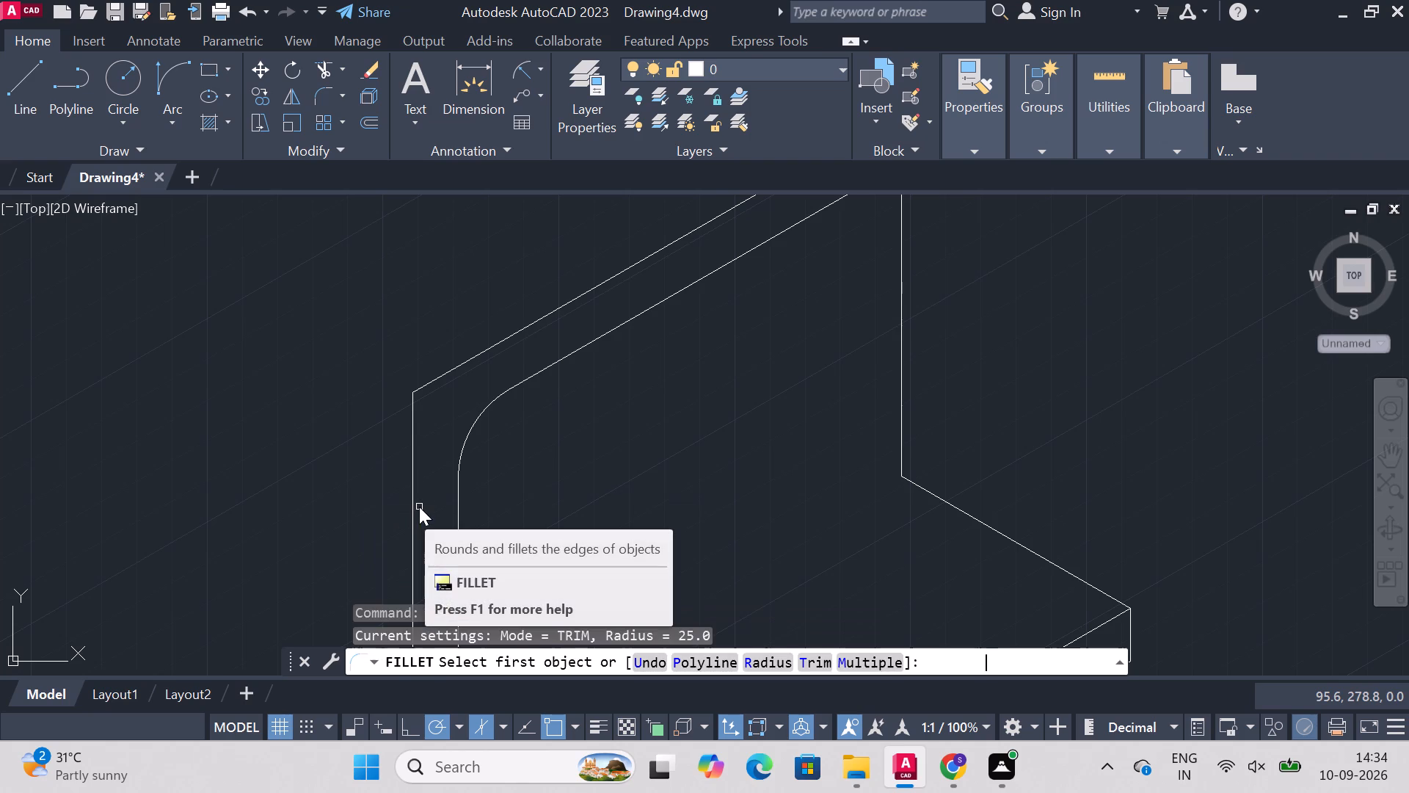
click(412, 438)
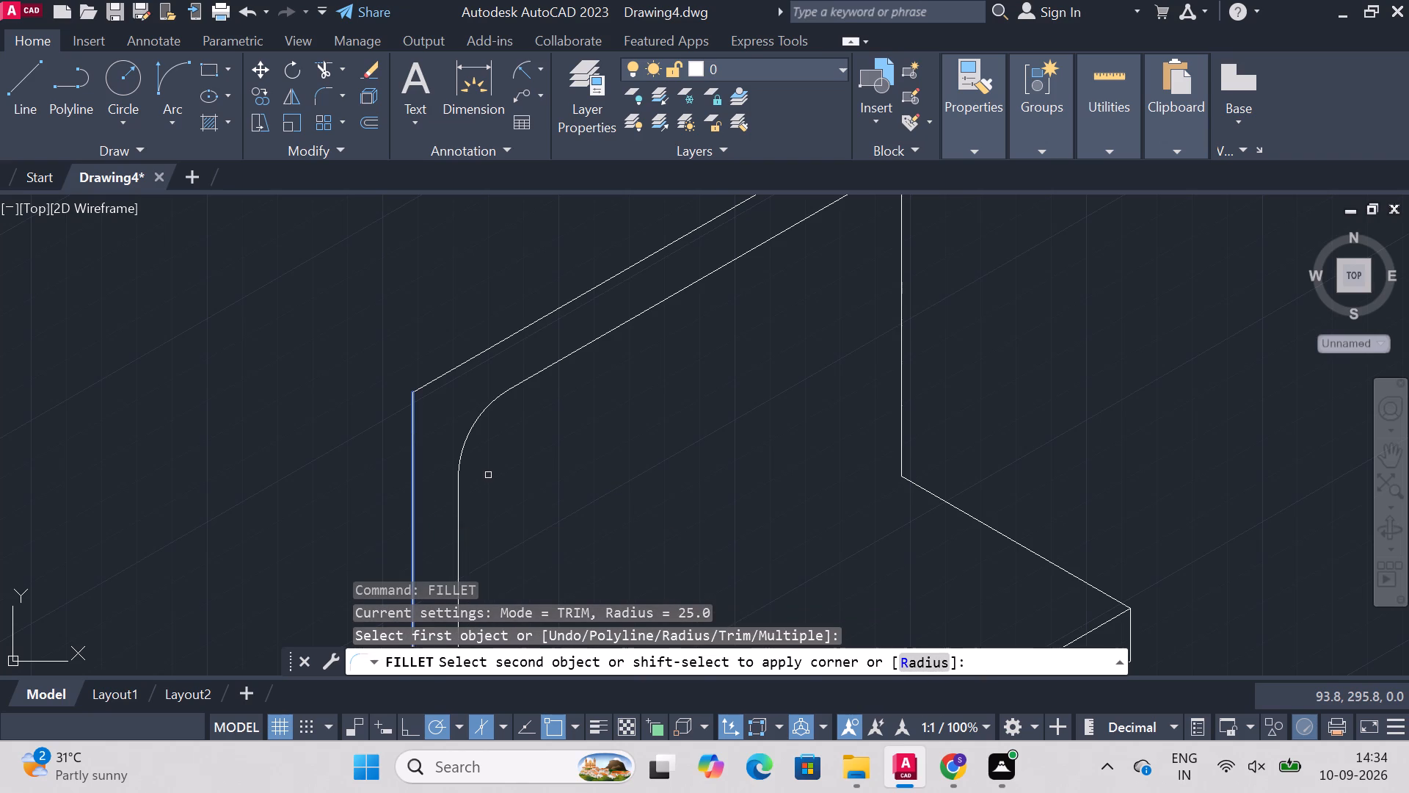
key(r)
key(Return)
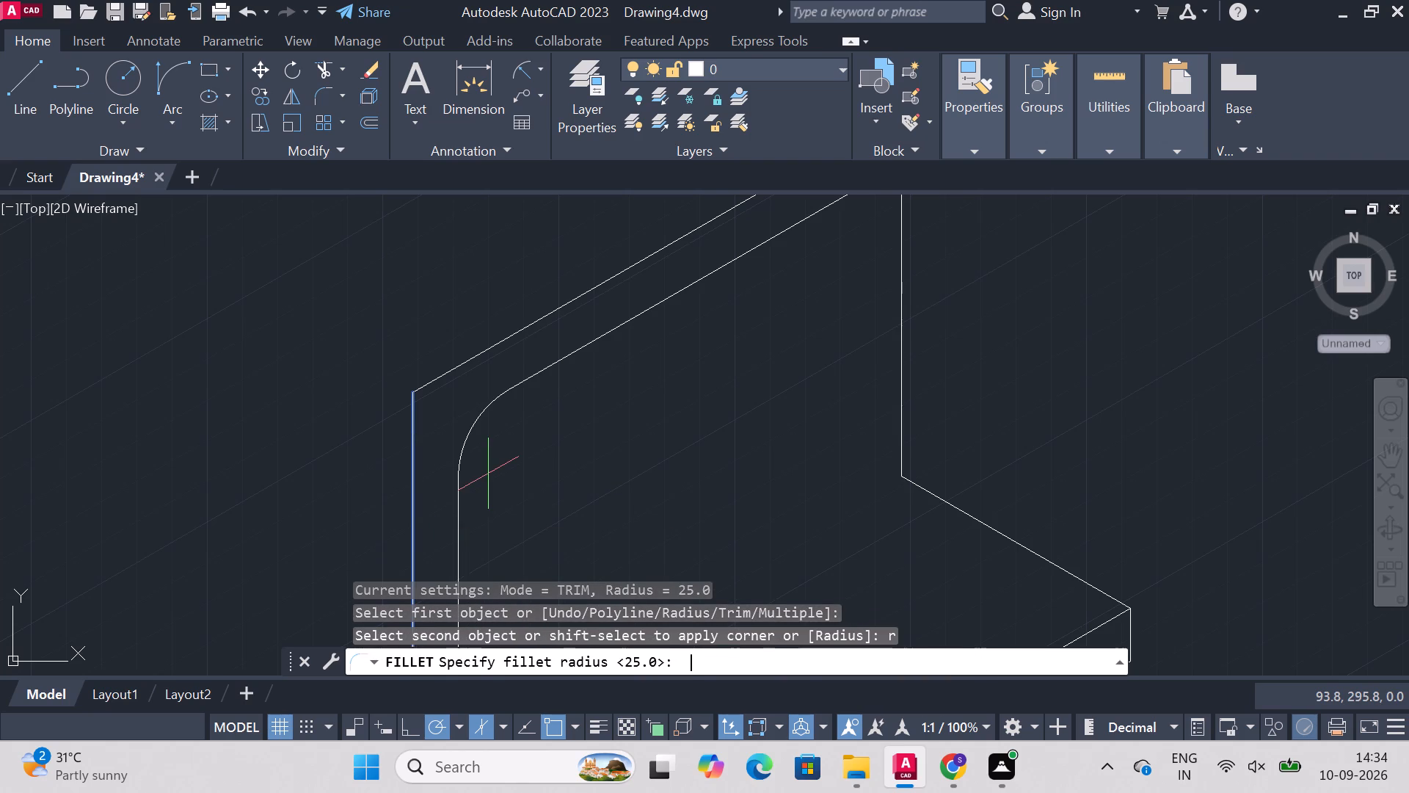
text(25)
key(Return)
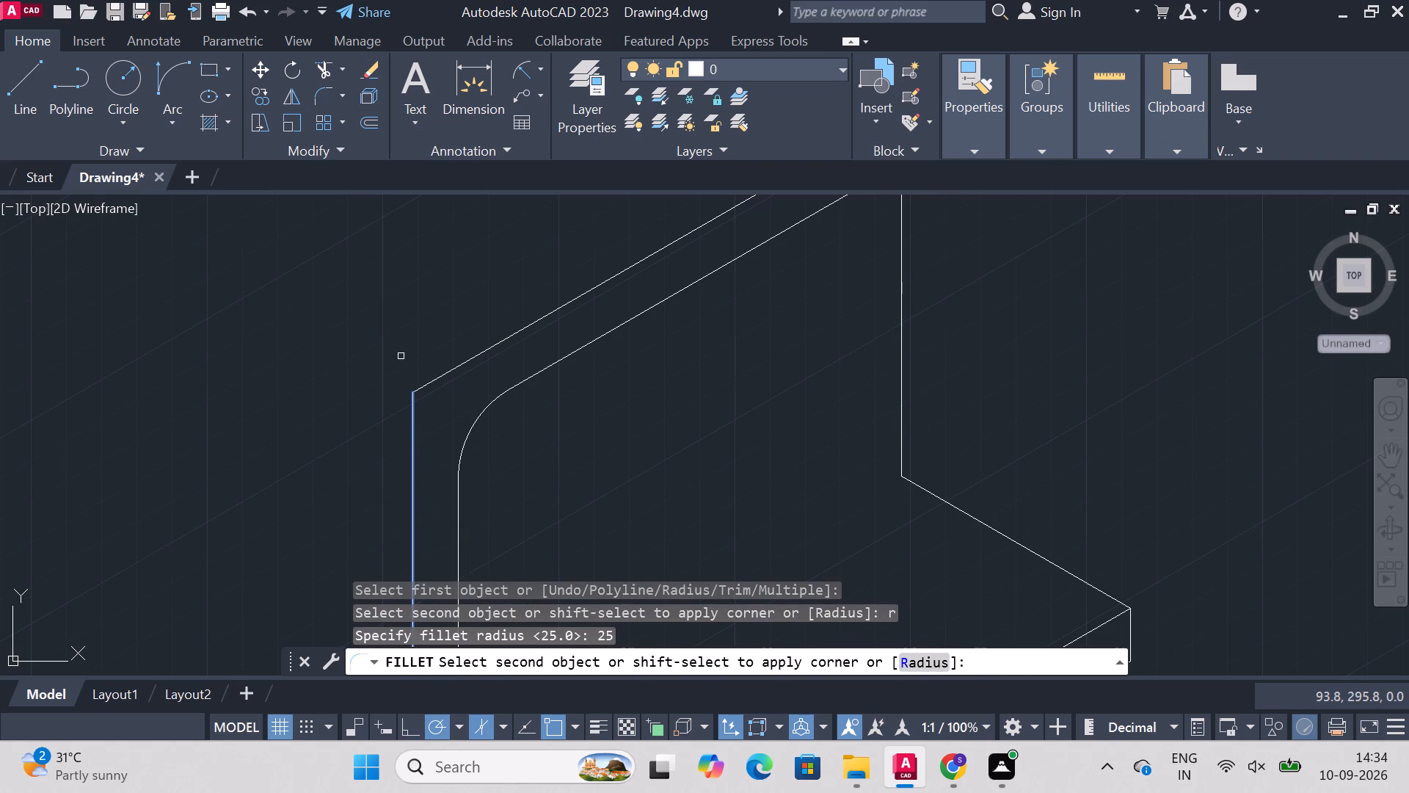
click(429, 379)
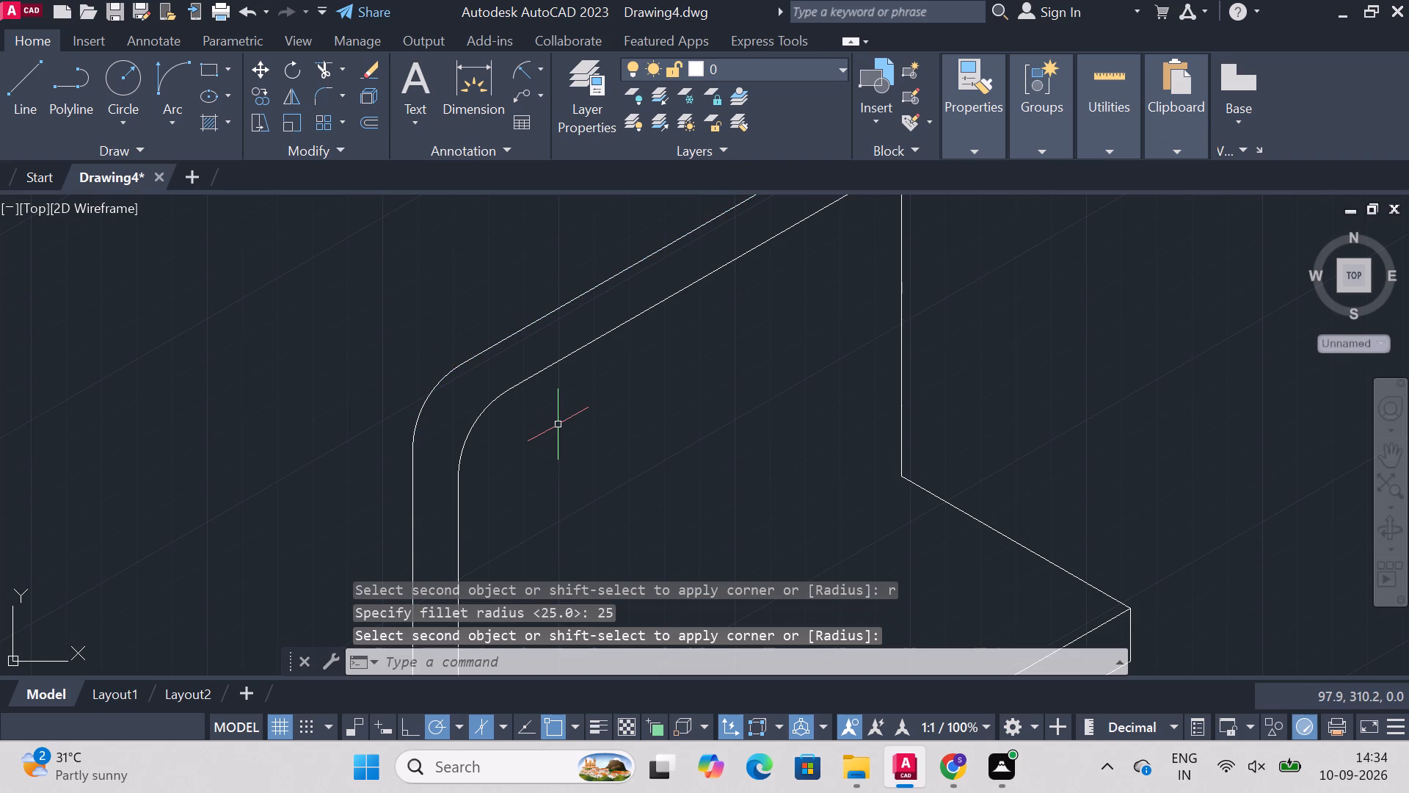
key(Escape)
key(Escape)
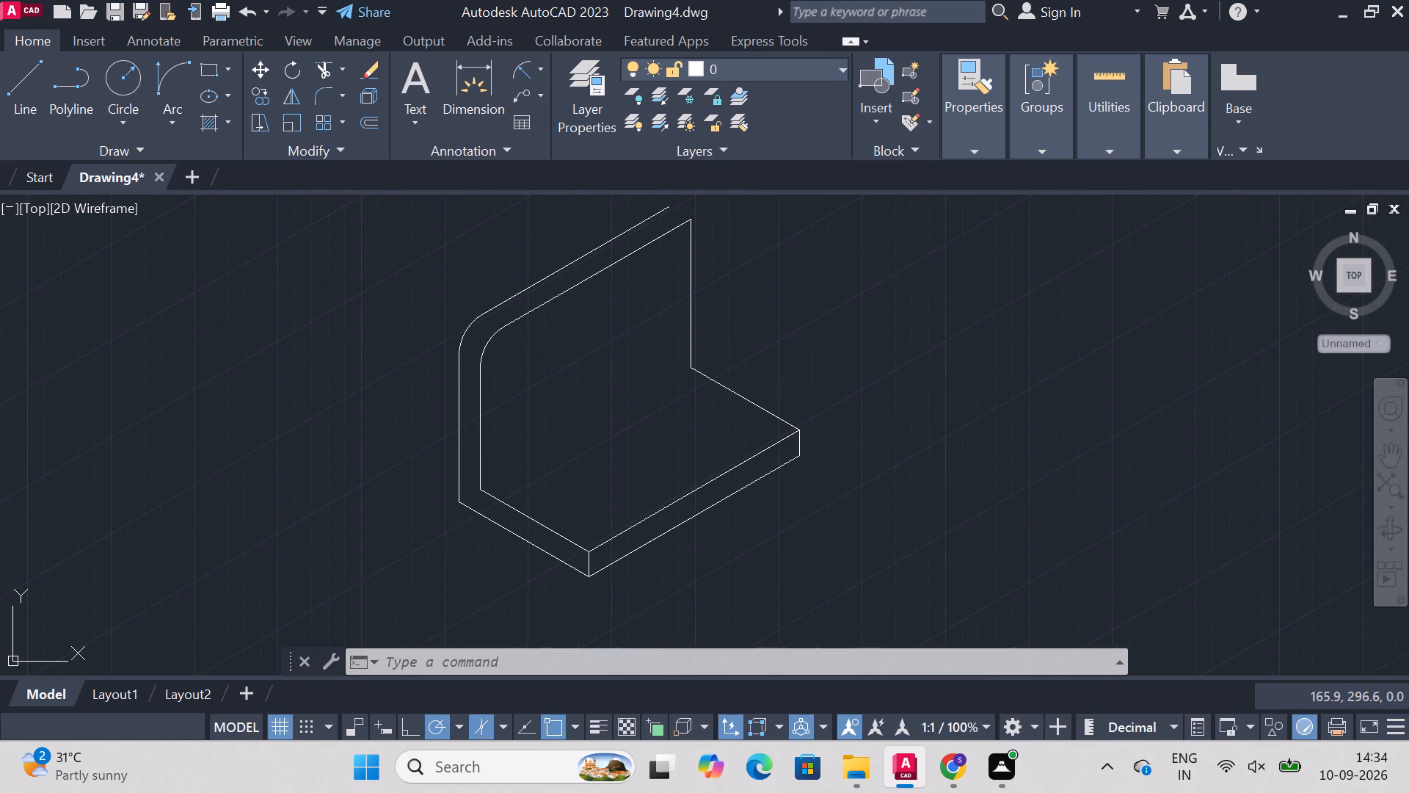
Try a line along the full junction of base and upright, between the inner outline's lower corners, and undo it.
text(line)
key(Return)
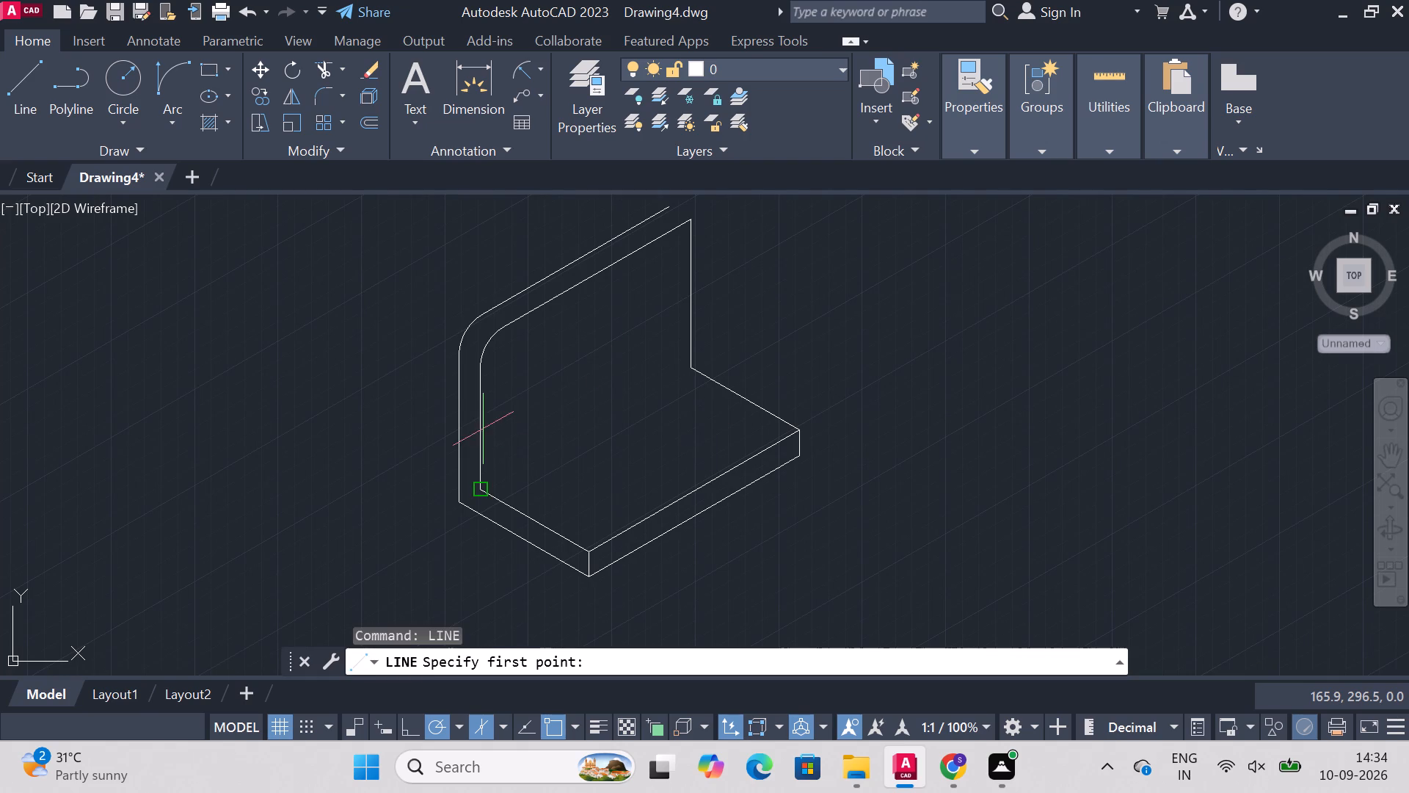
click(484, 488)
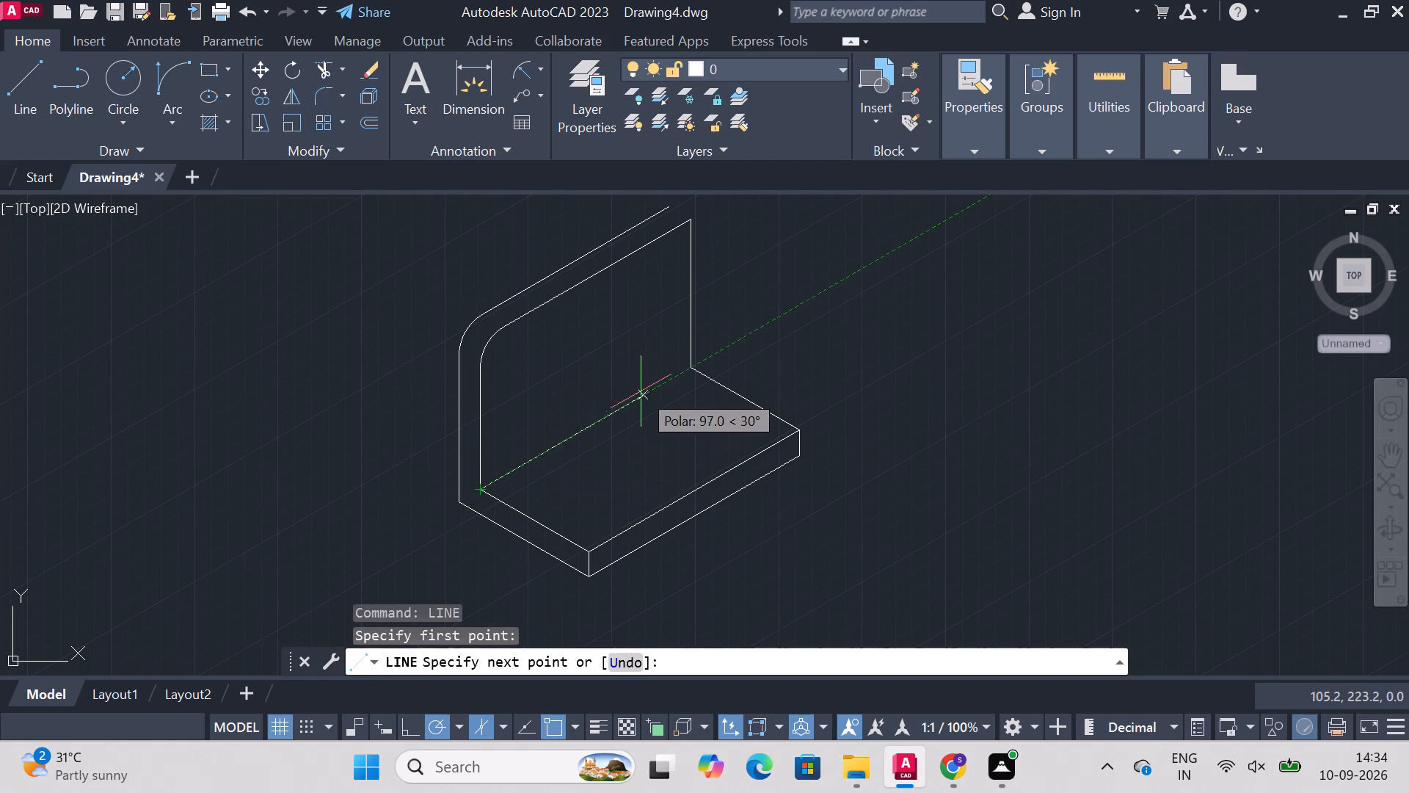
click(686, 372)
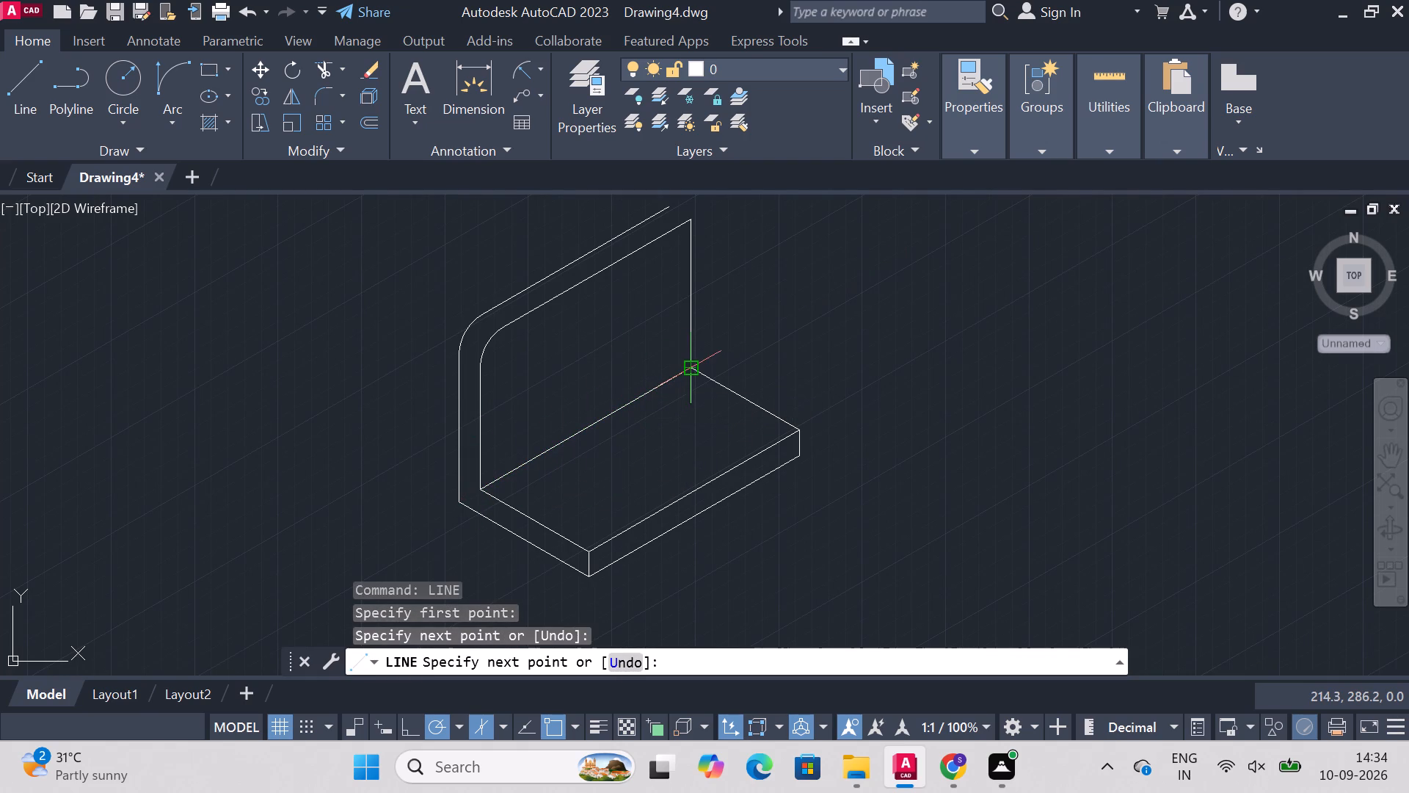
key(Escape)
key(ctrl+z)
From the inner outline's near lower corner, draw lines of 63 at 30°, across the base to its front upper edge, and 38 vertically up.
text(line)
key(Return)
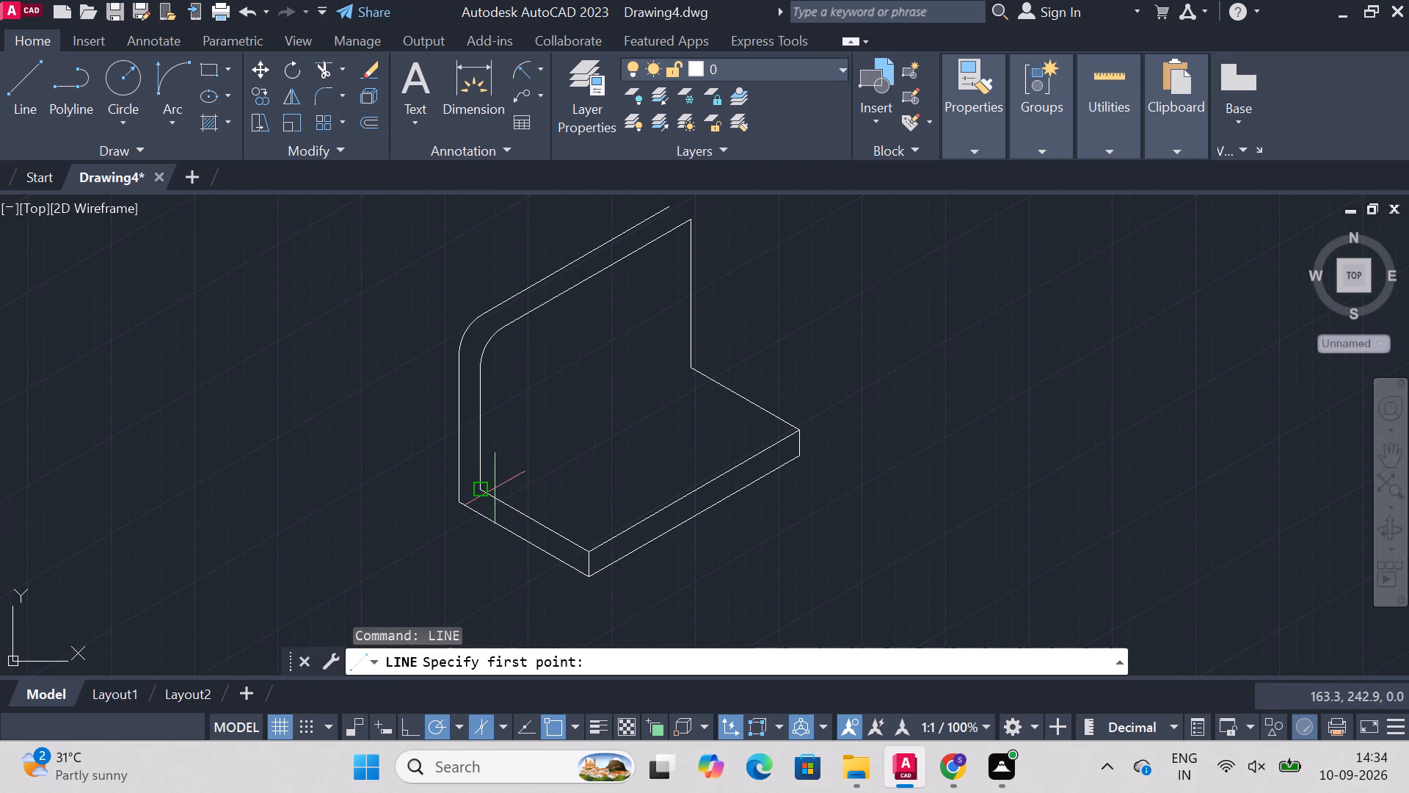
click(486, 486)
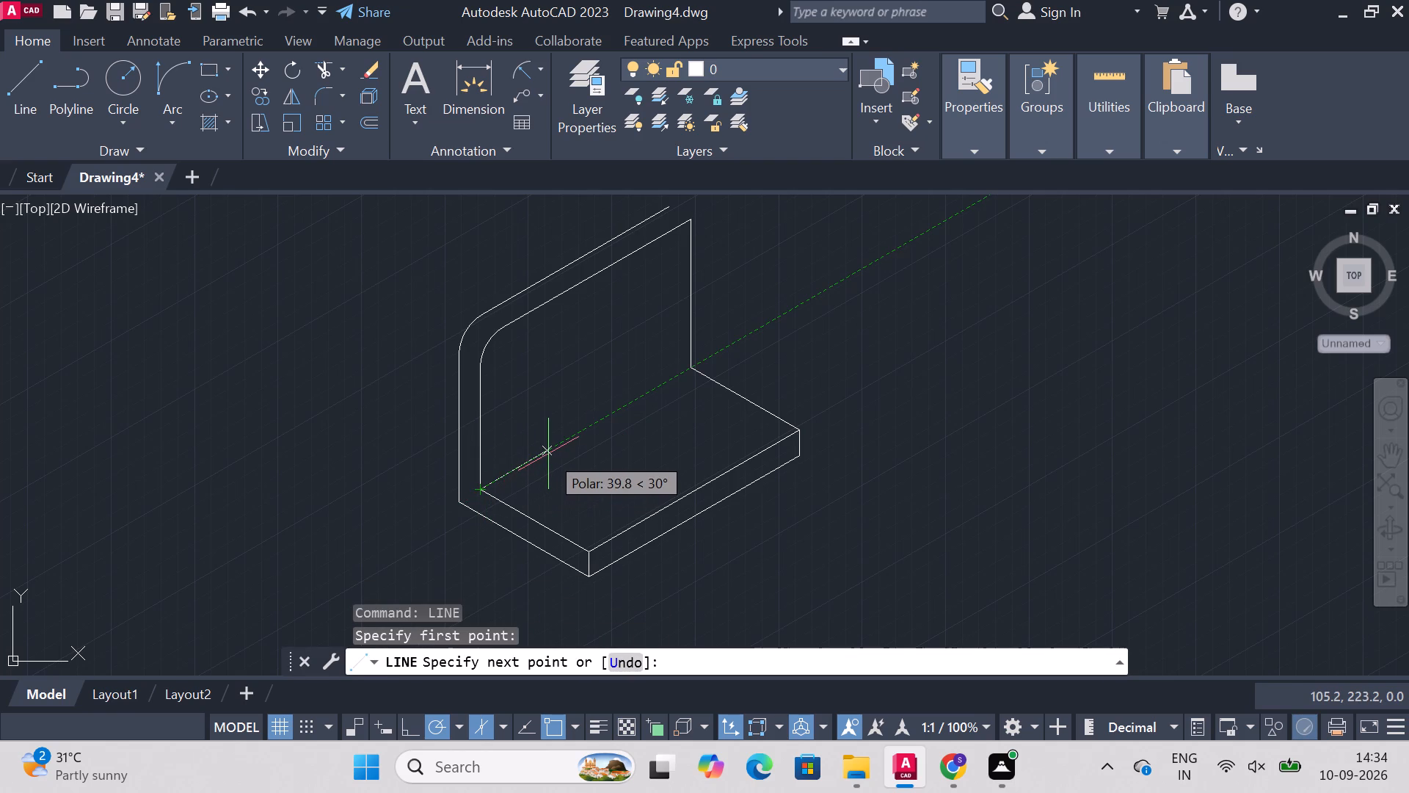
text(63)
key(Return)
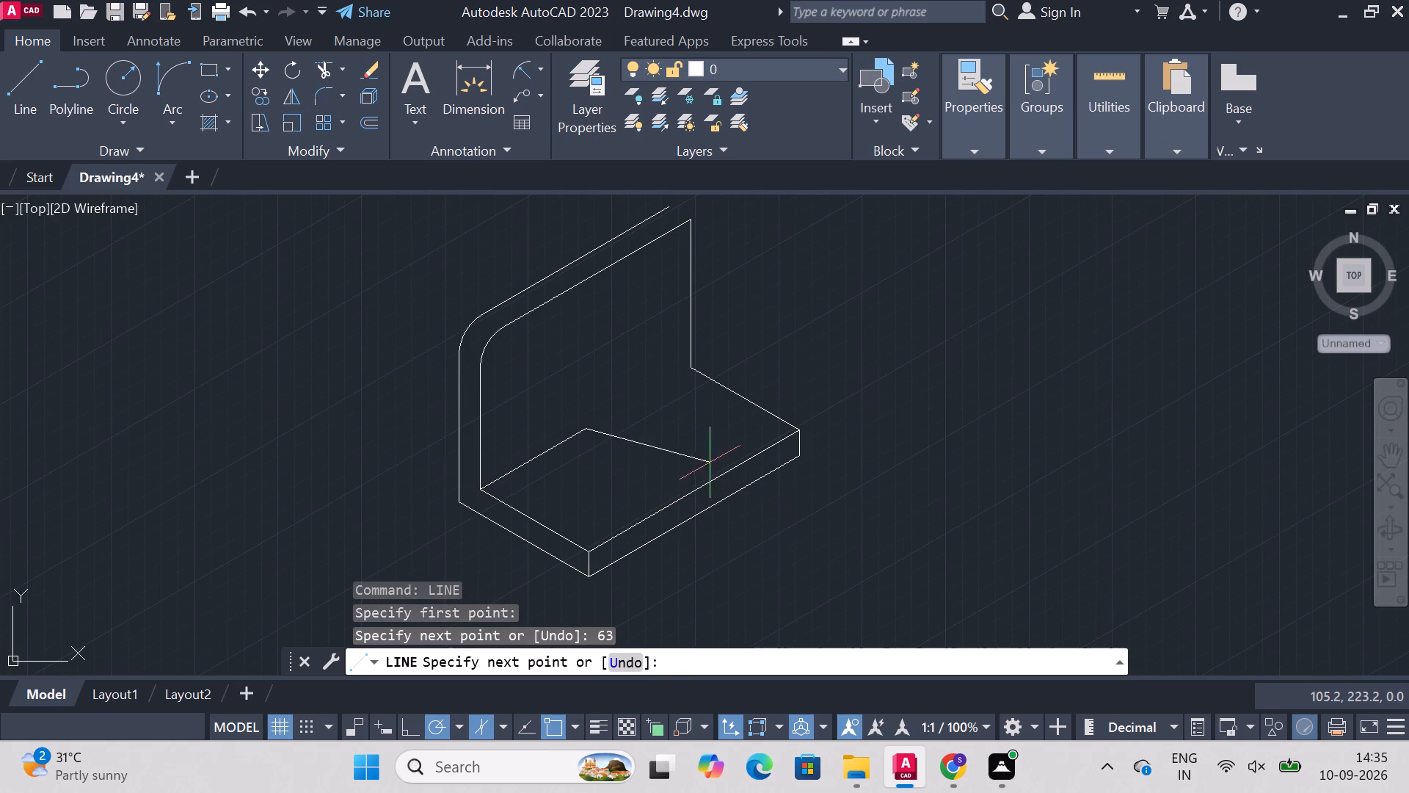
click(697, 482)
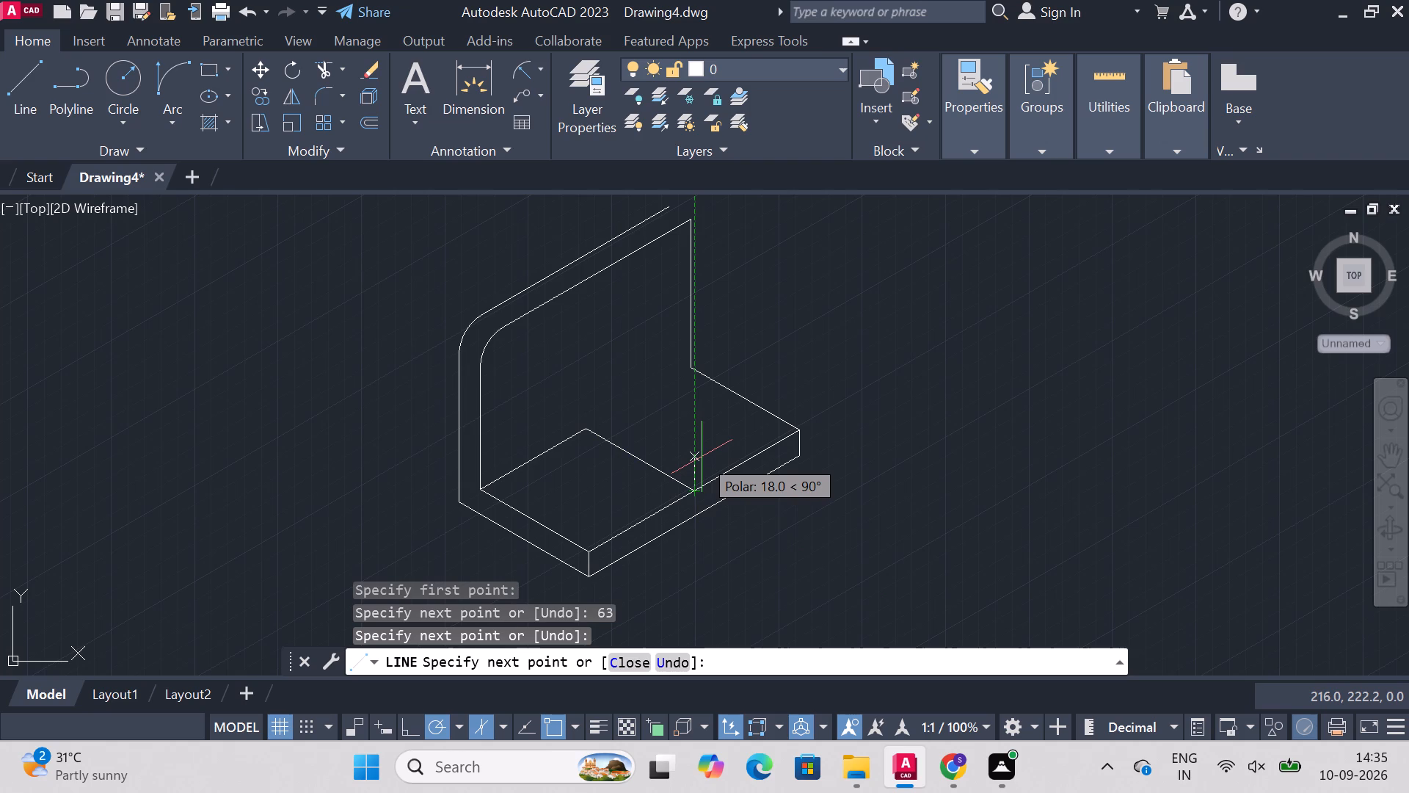
text(38)
key(Return)
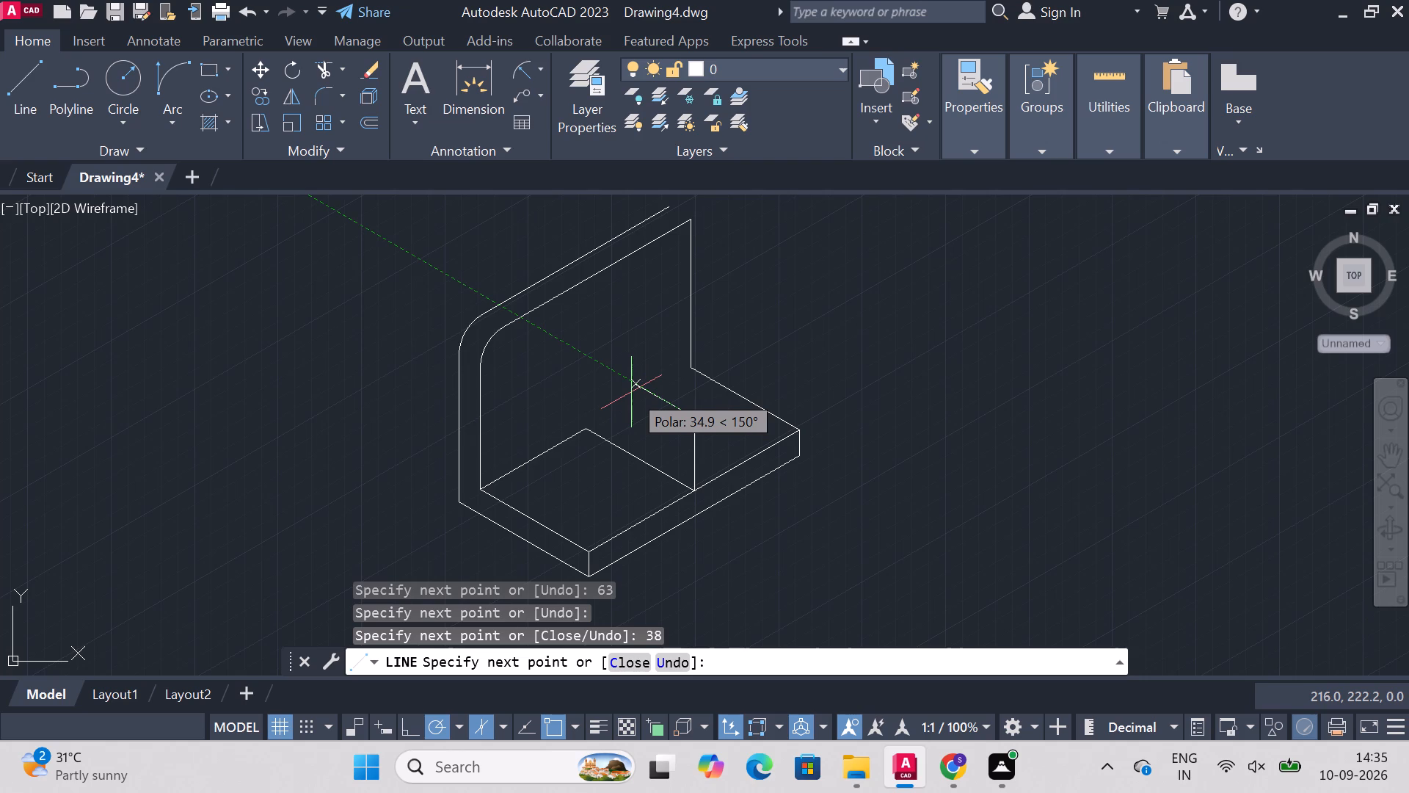
key(Escape)
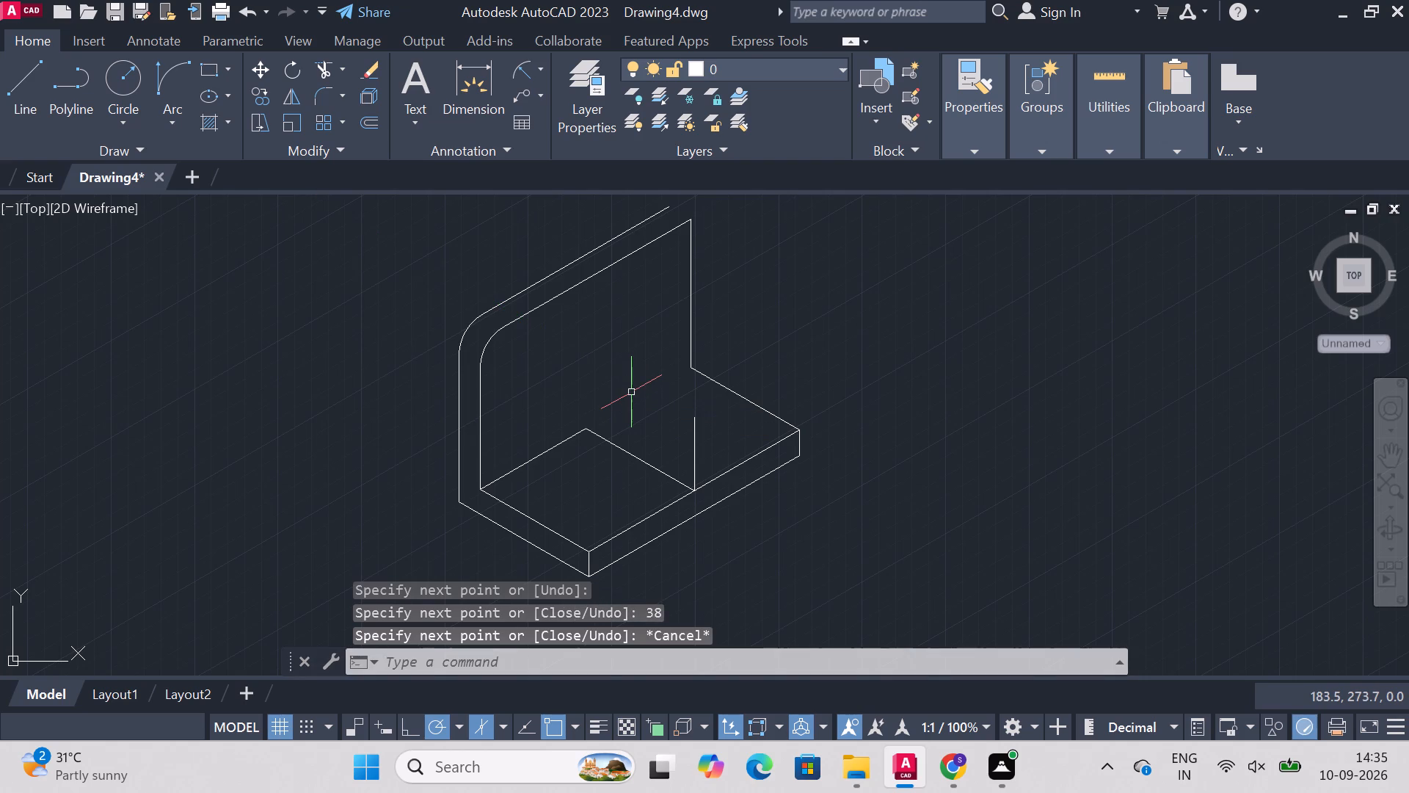
Draw a 38-unit vertical line up from the midpoint of the junction between base and upright.
text(line)
key(Return)
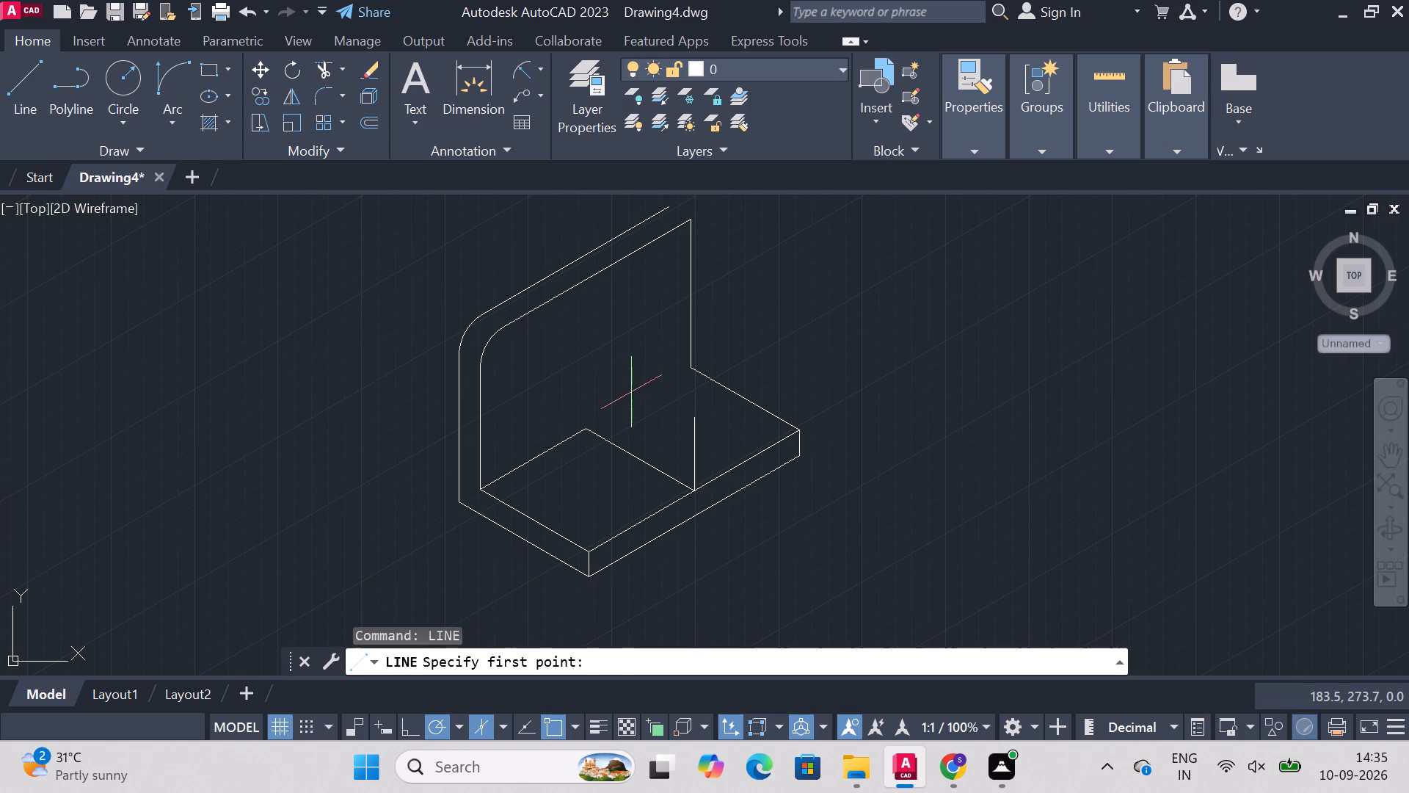
click(586, 430)
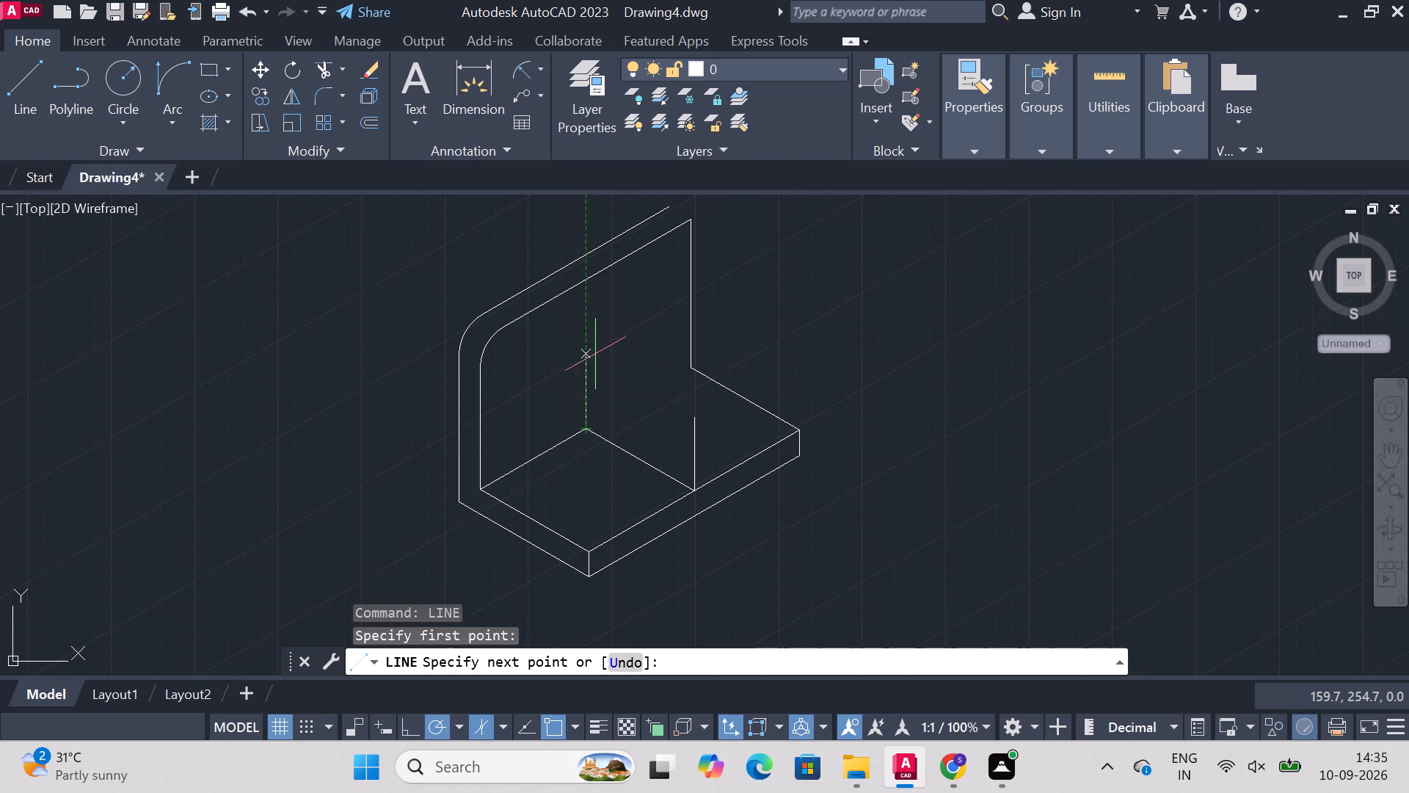
text(38)
key(Return)
key(Escape)
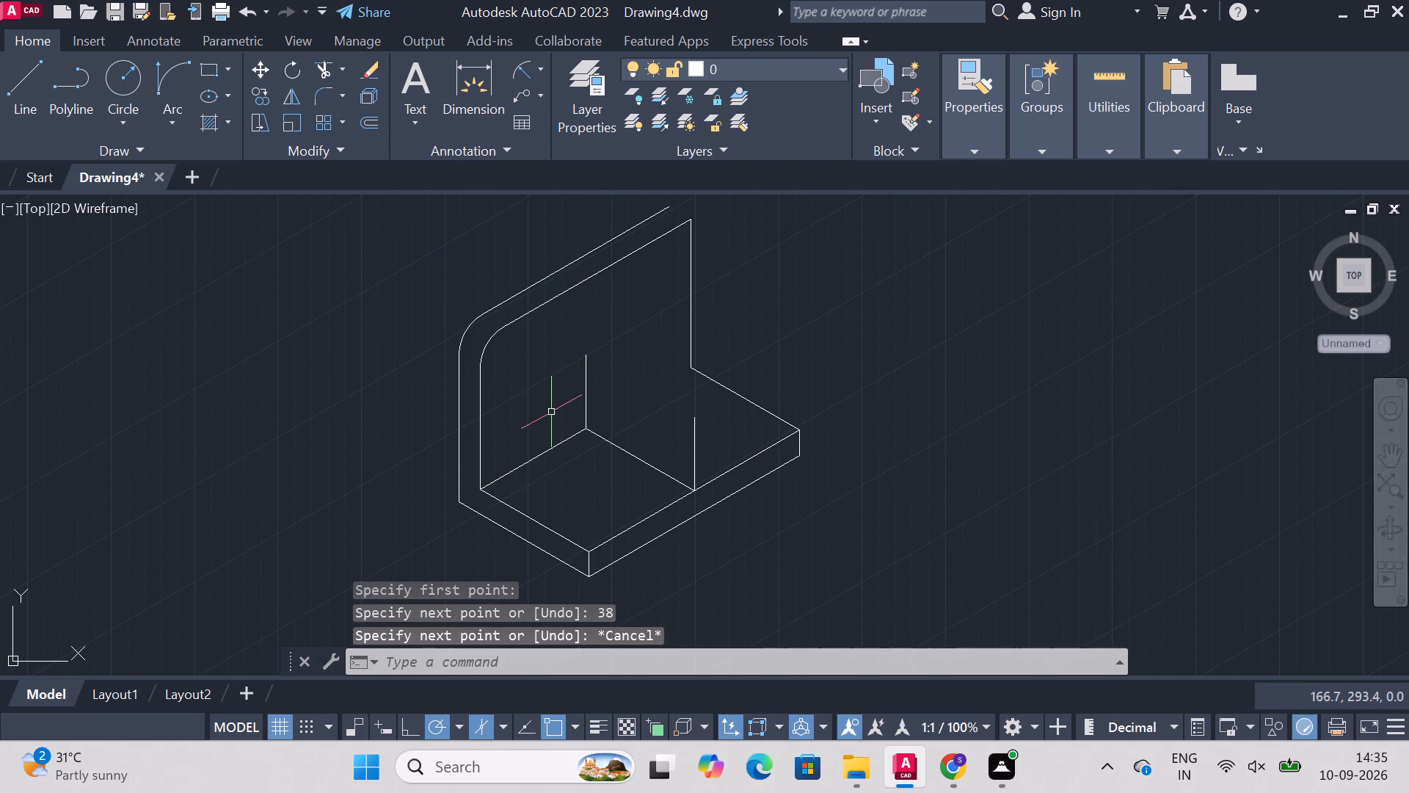
Draw an isocircle of radius 25 on the upright, centred on the top end of its 38-unit vertical line.
text(el)
key(Return)
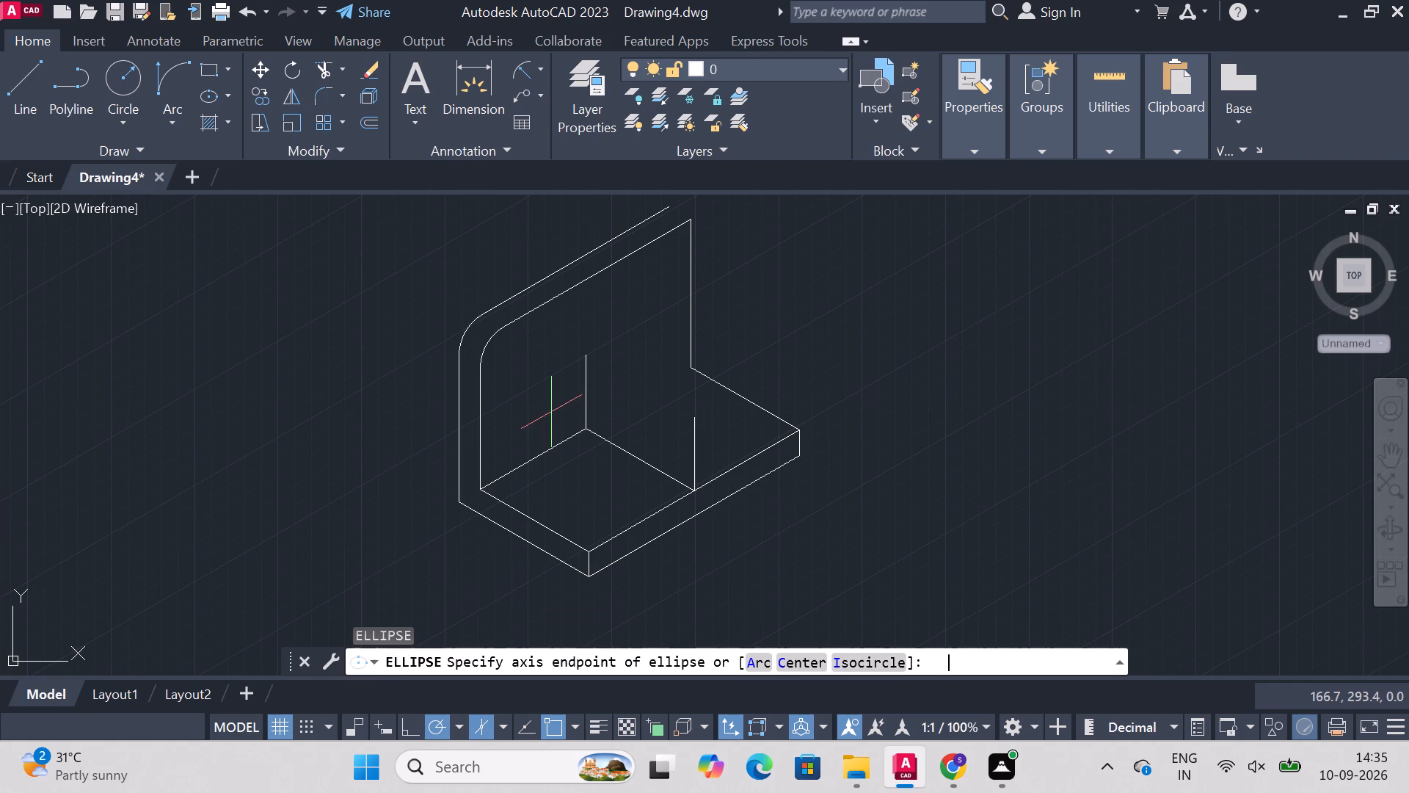
text(iso)
key(Return)
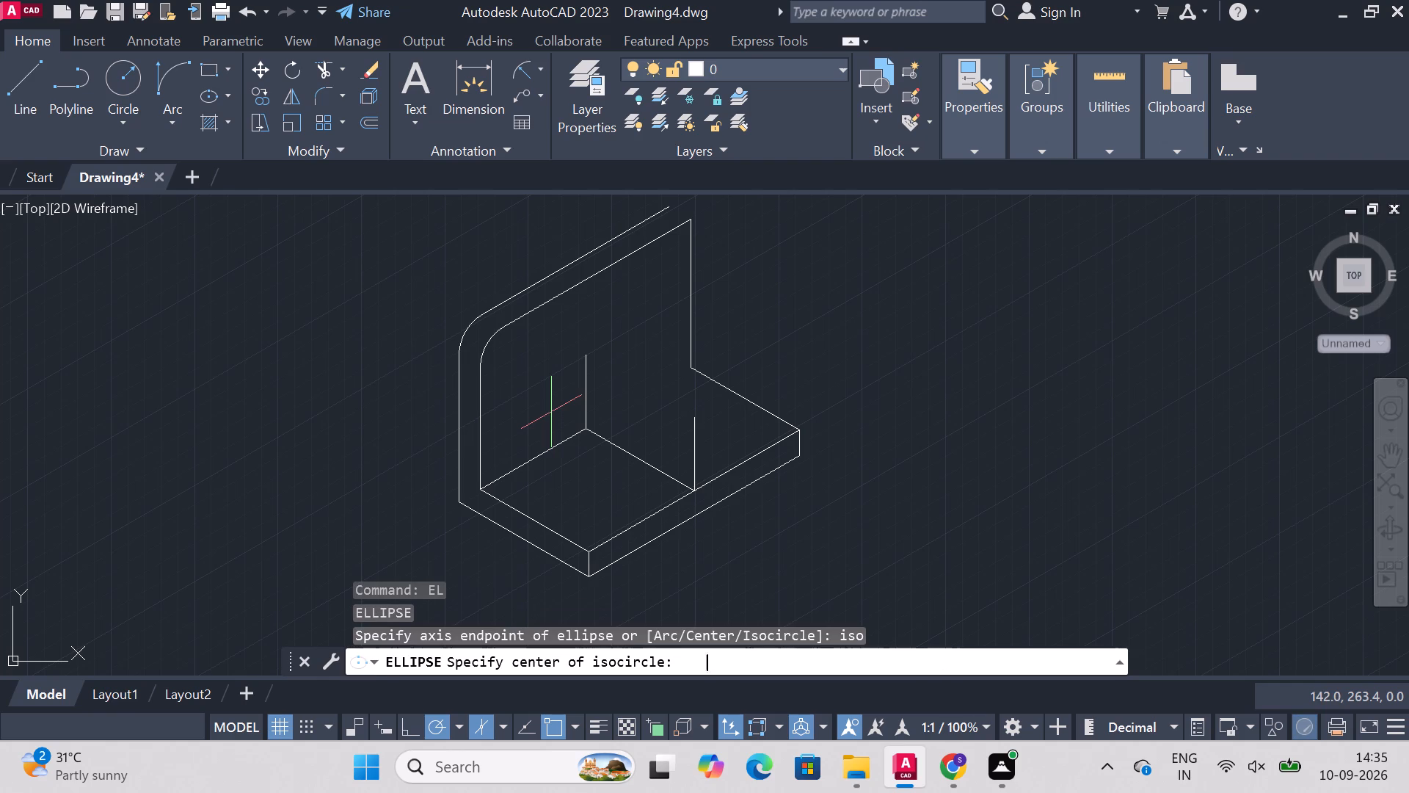
click(586, 357)
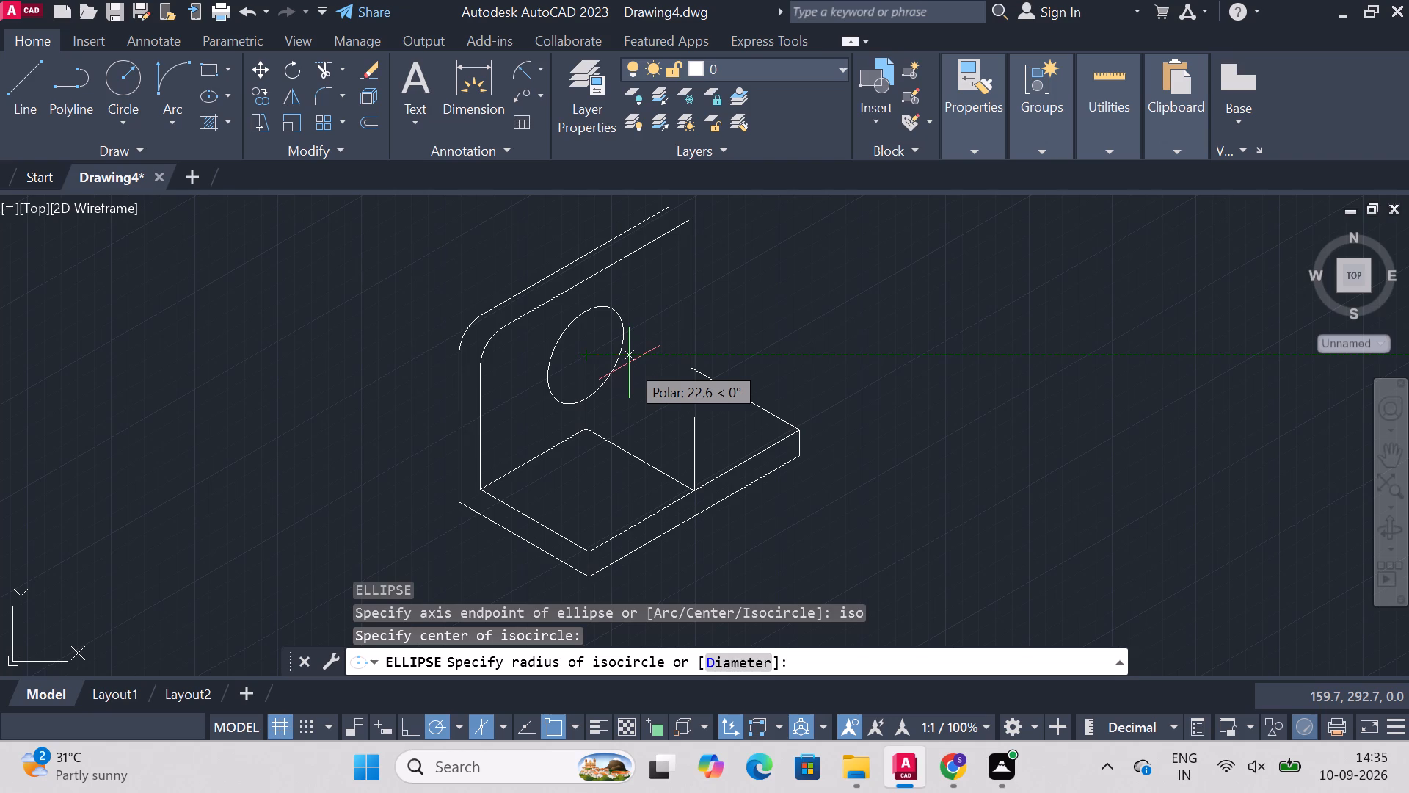
key(r)
text(25)
key(BackSpace)
key(BackSpace)
key(Return)
text(25)
key(Return)
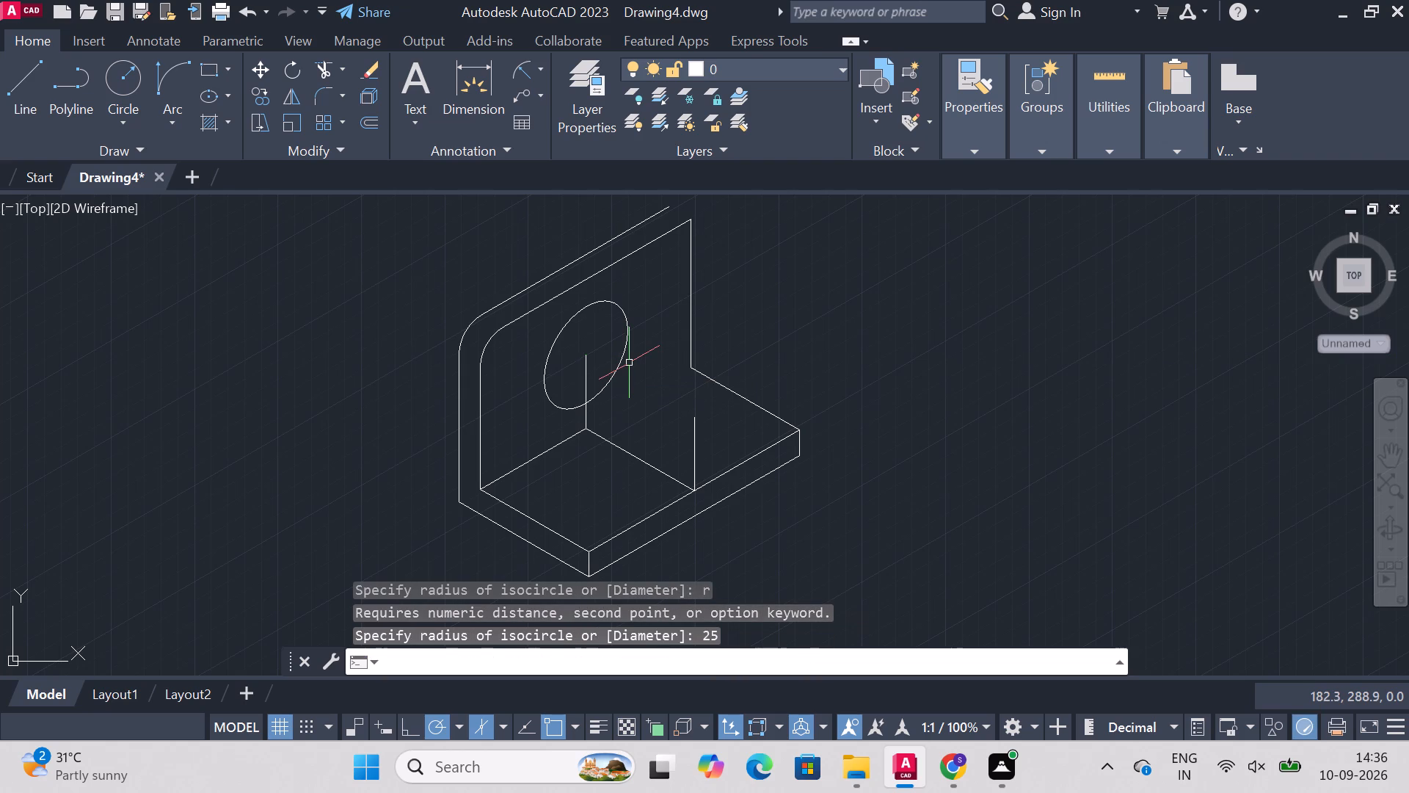
key(Escape)
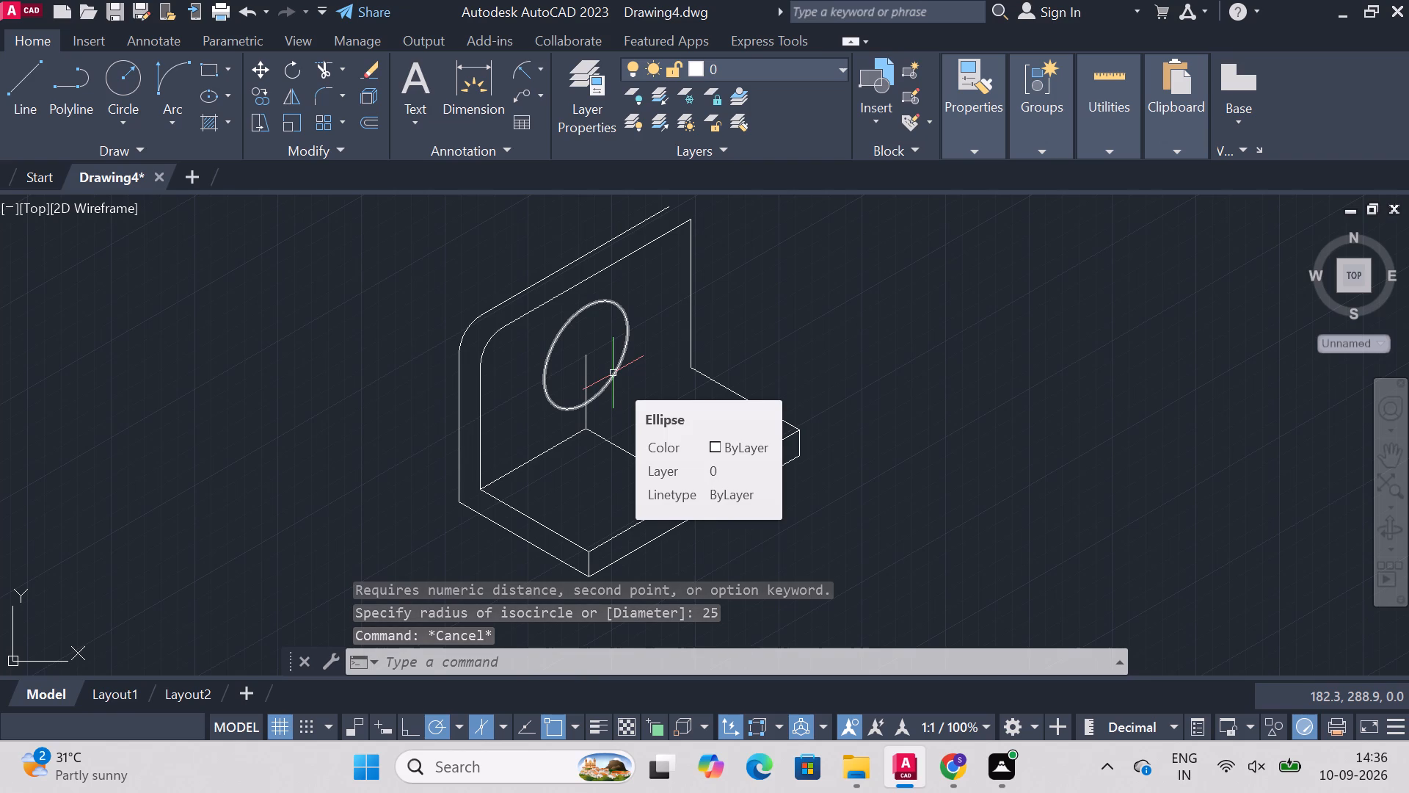
Draw an isocircle of diameter 32 on the upright, concentric with the radius 25 isocircle.
text(el)
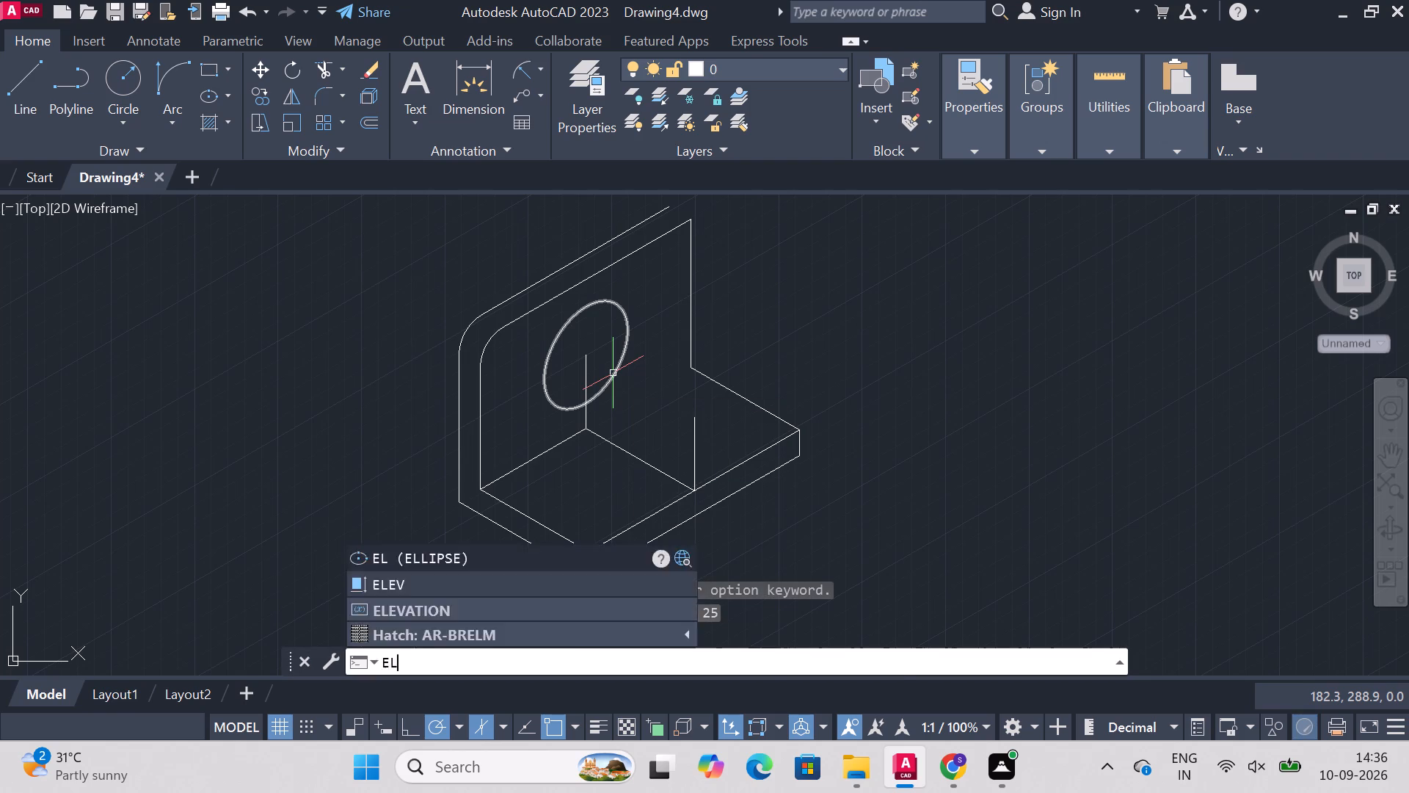
key(Return)
text(iso)
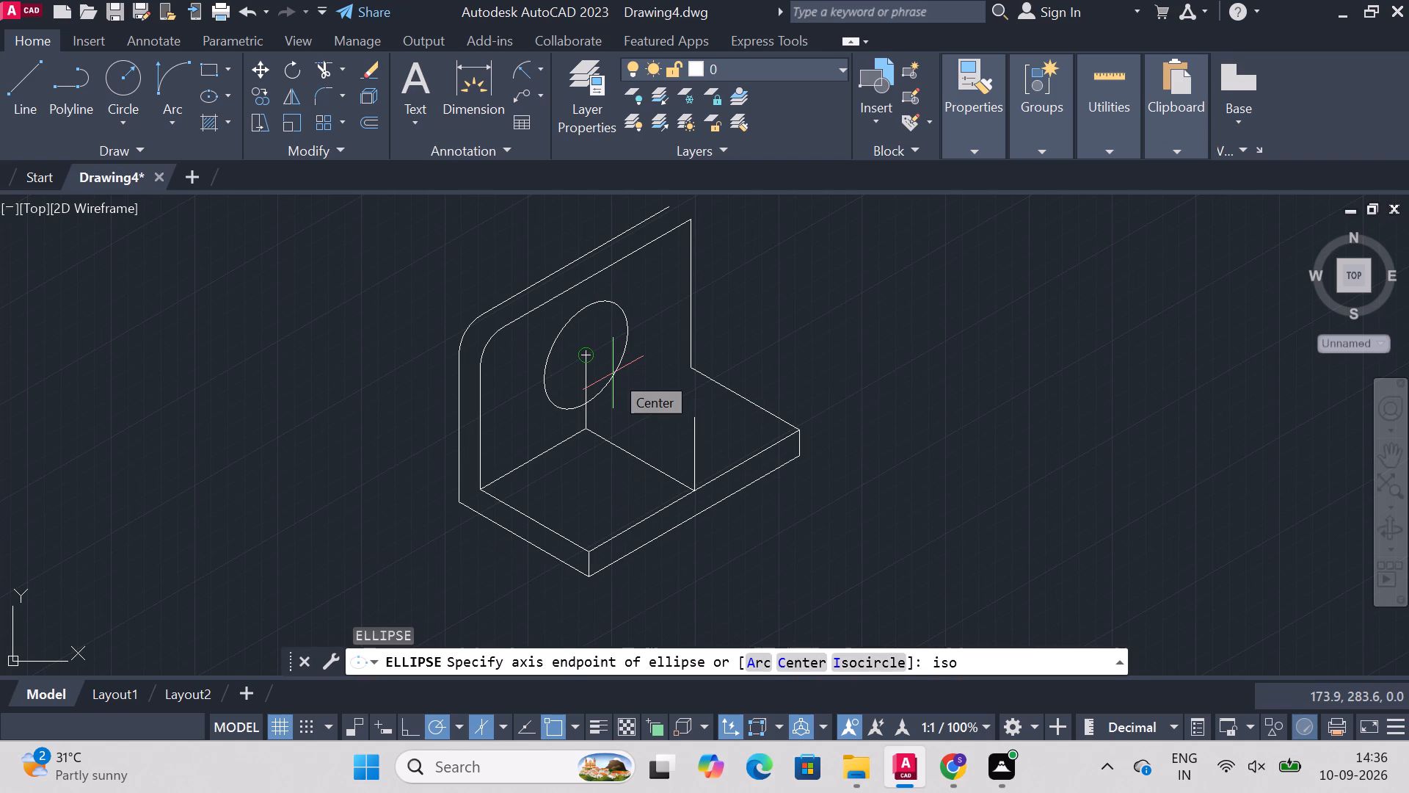
key(Return)
click(584, 356)
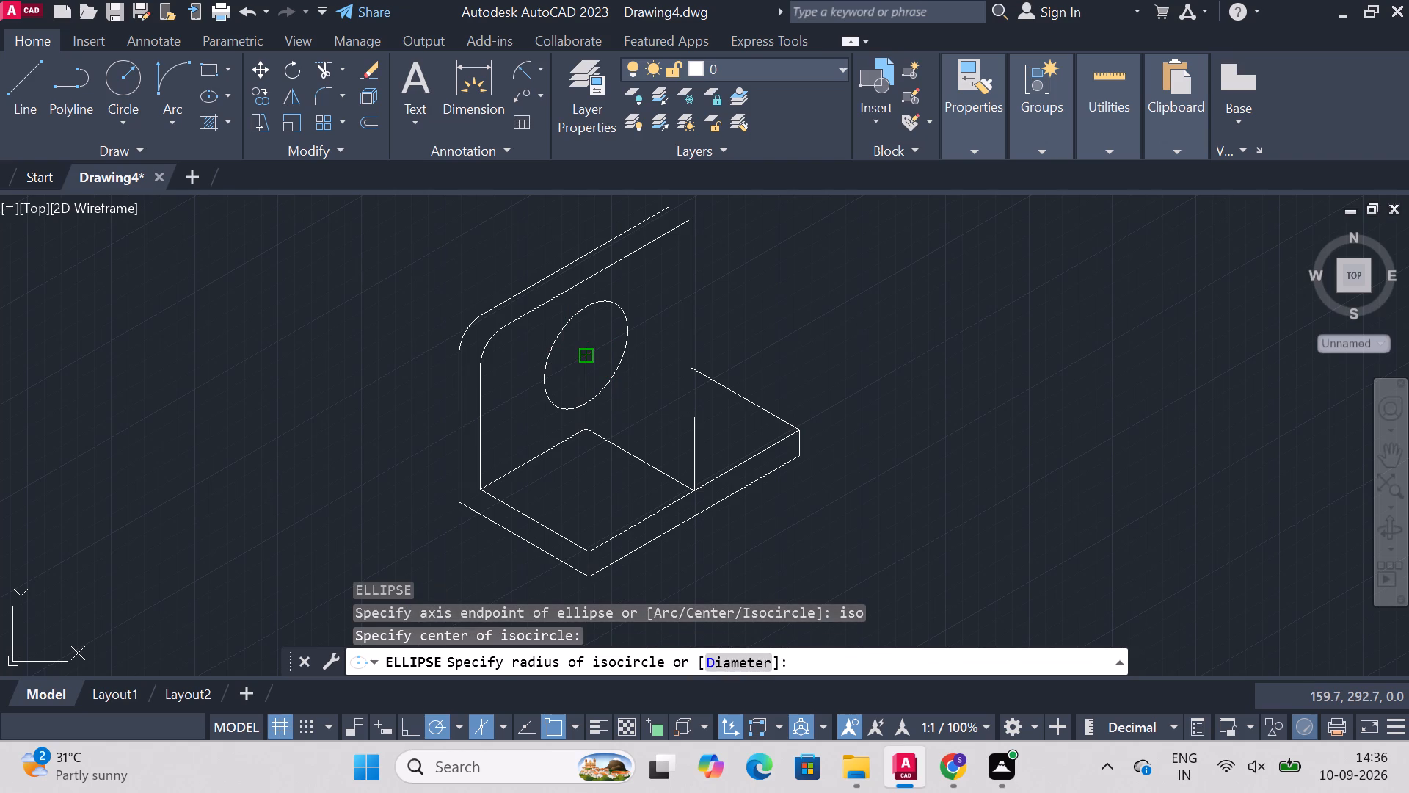
key(d)
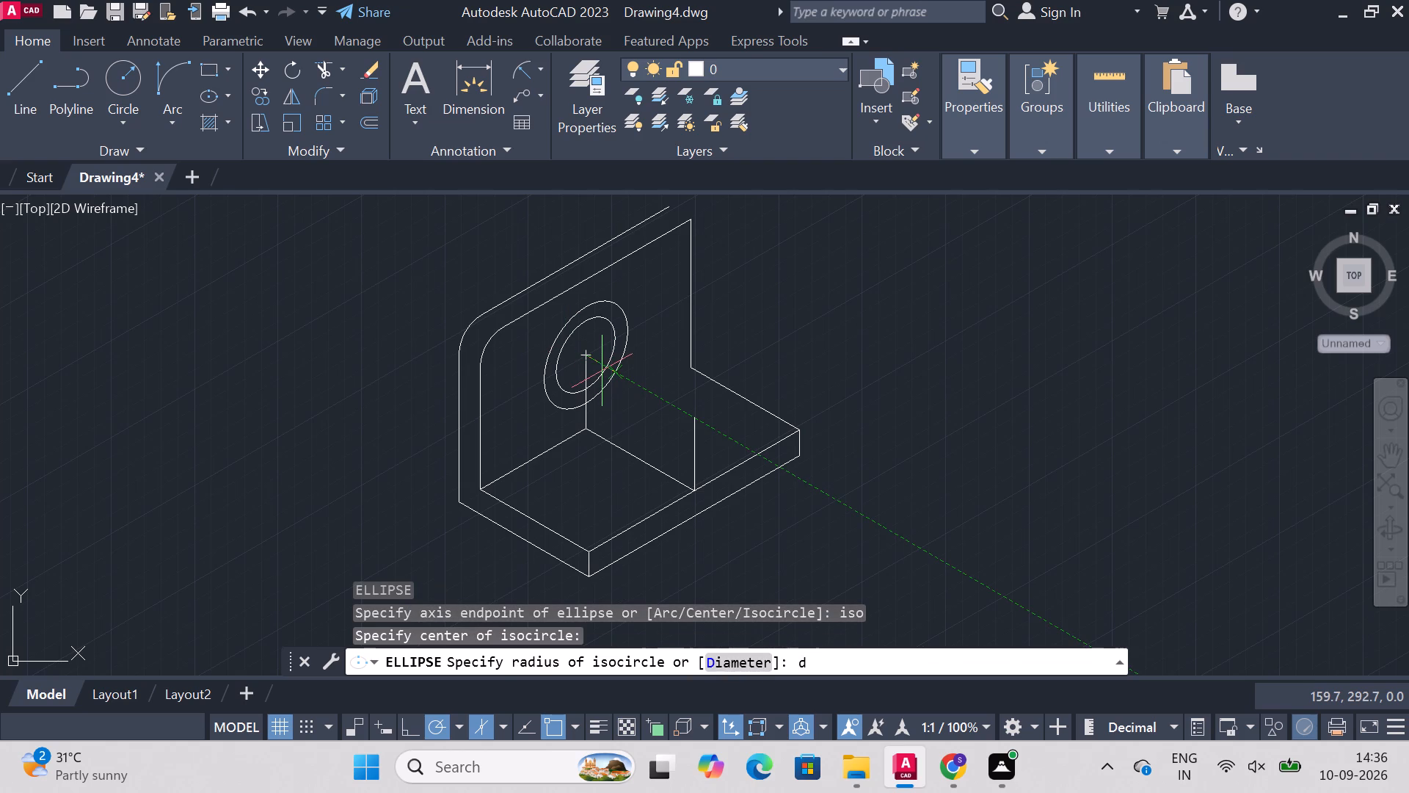
key(Return)
text(32)
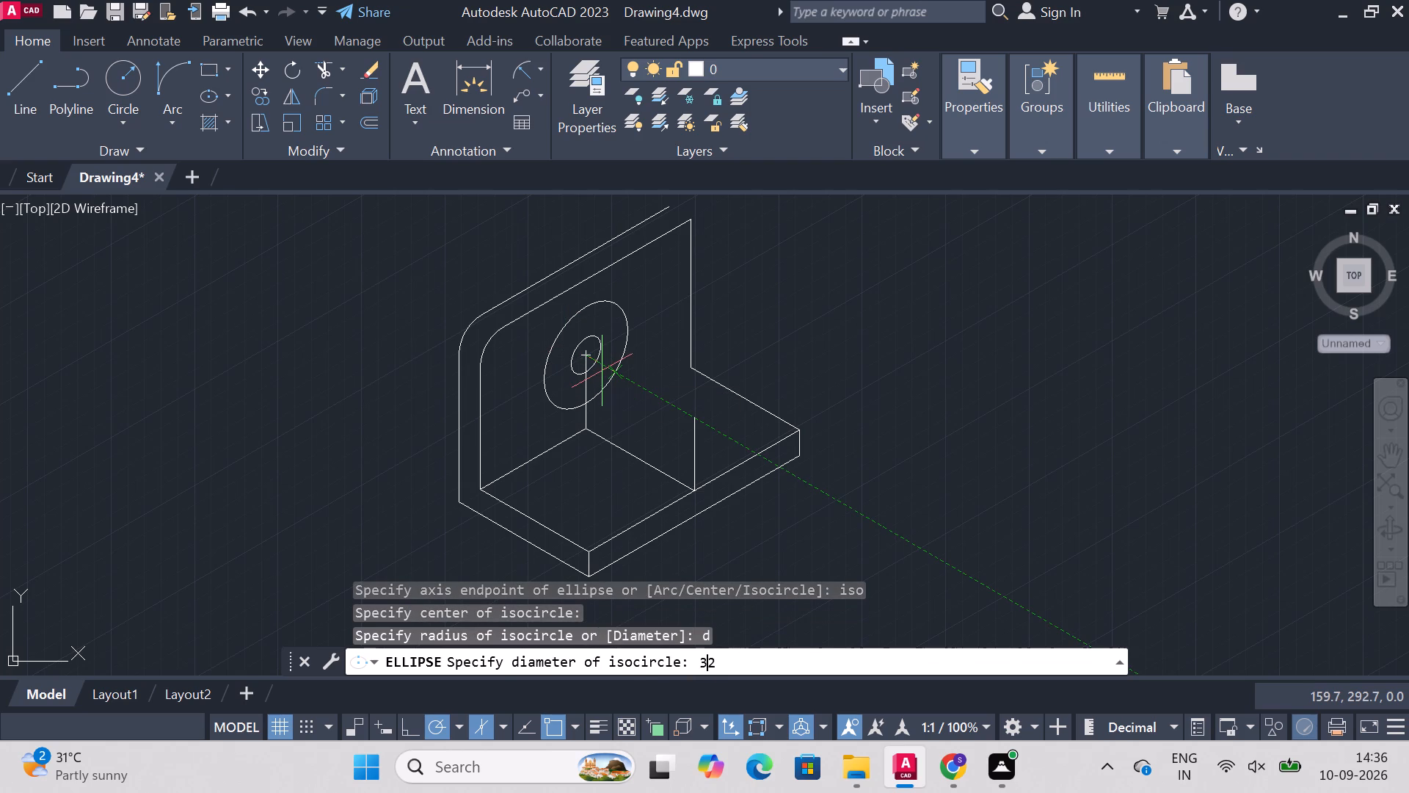
key(Return)
key(Escape)
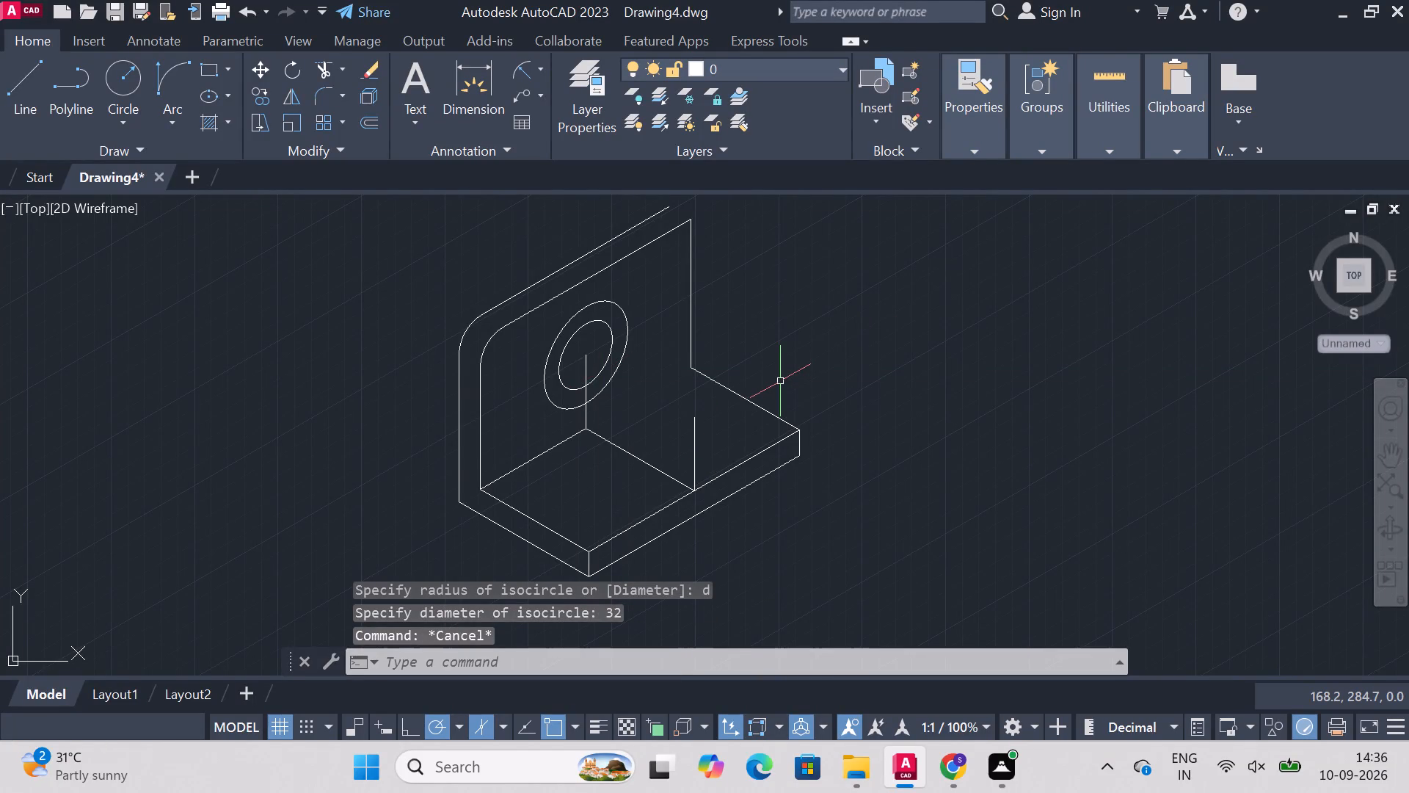
Draw a 38-unit axis line at 330° from the common centre of the upright's isocircles.
text(line)
key(Return)
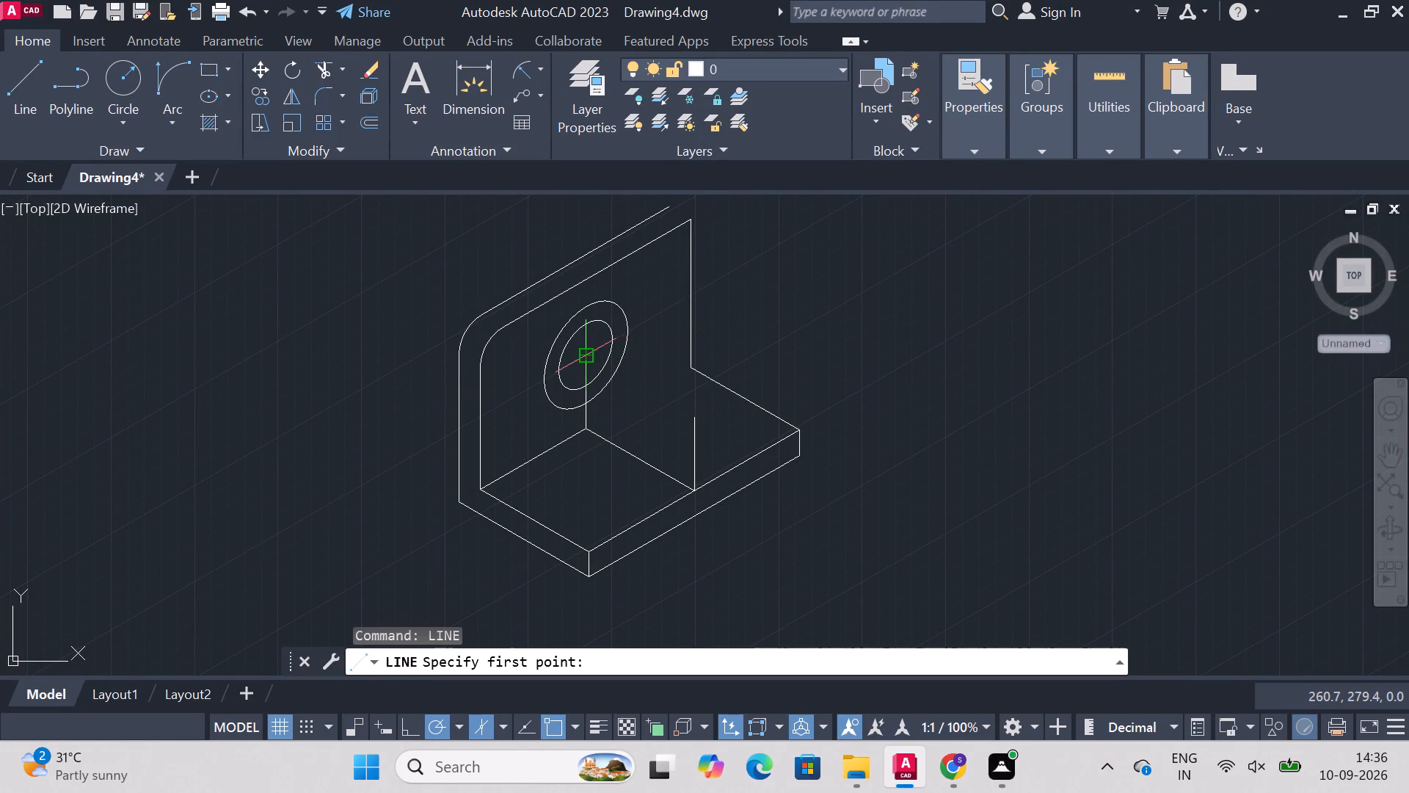
click(592, 352)
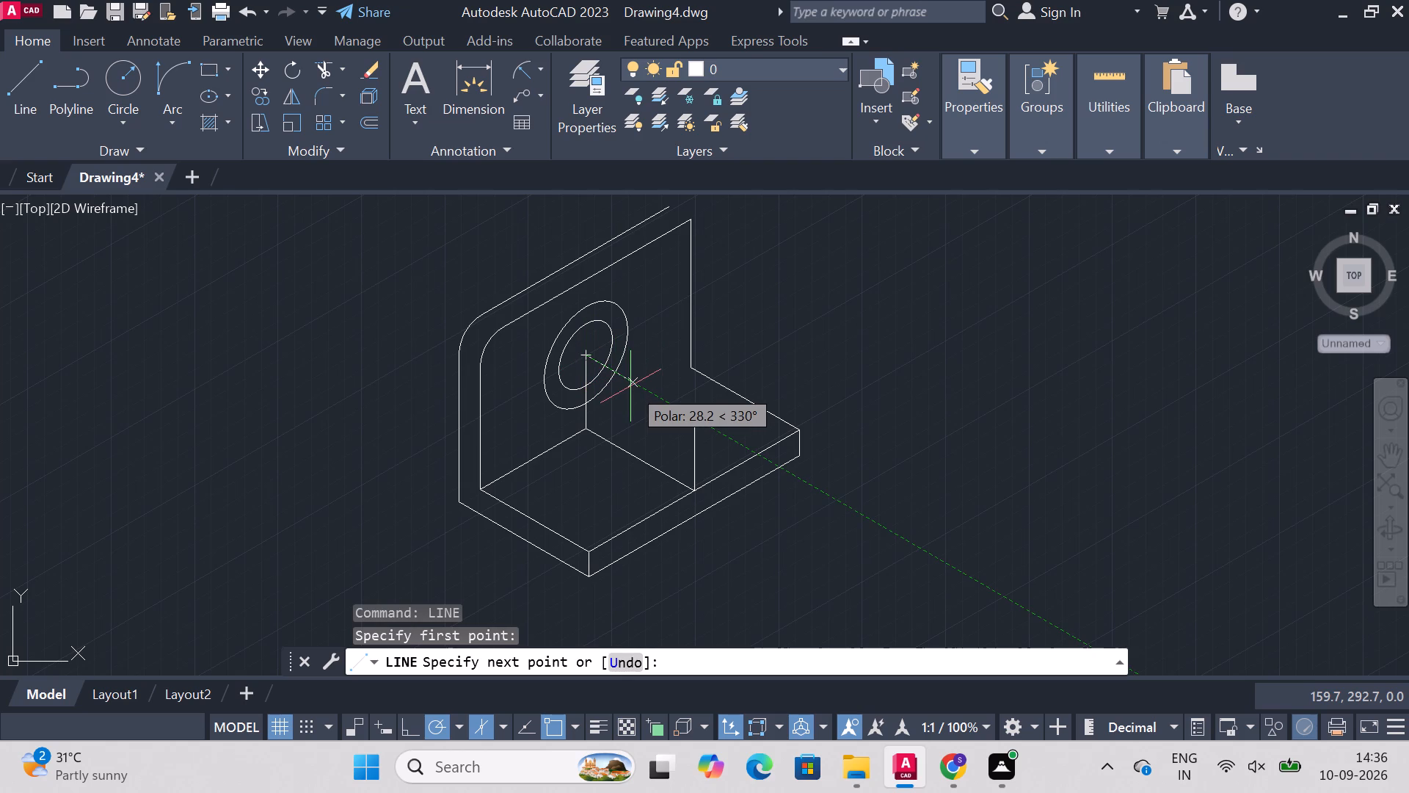
text(38)
key(Return)
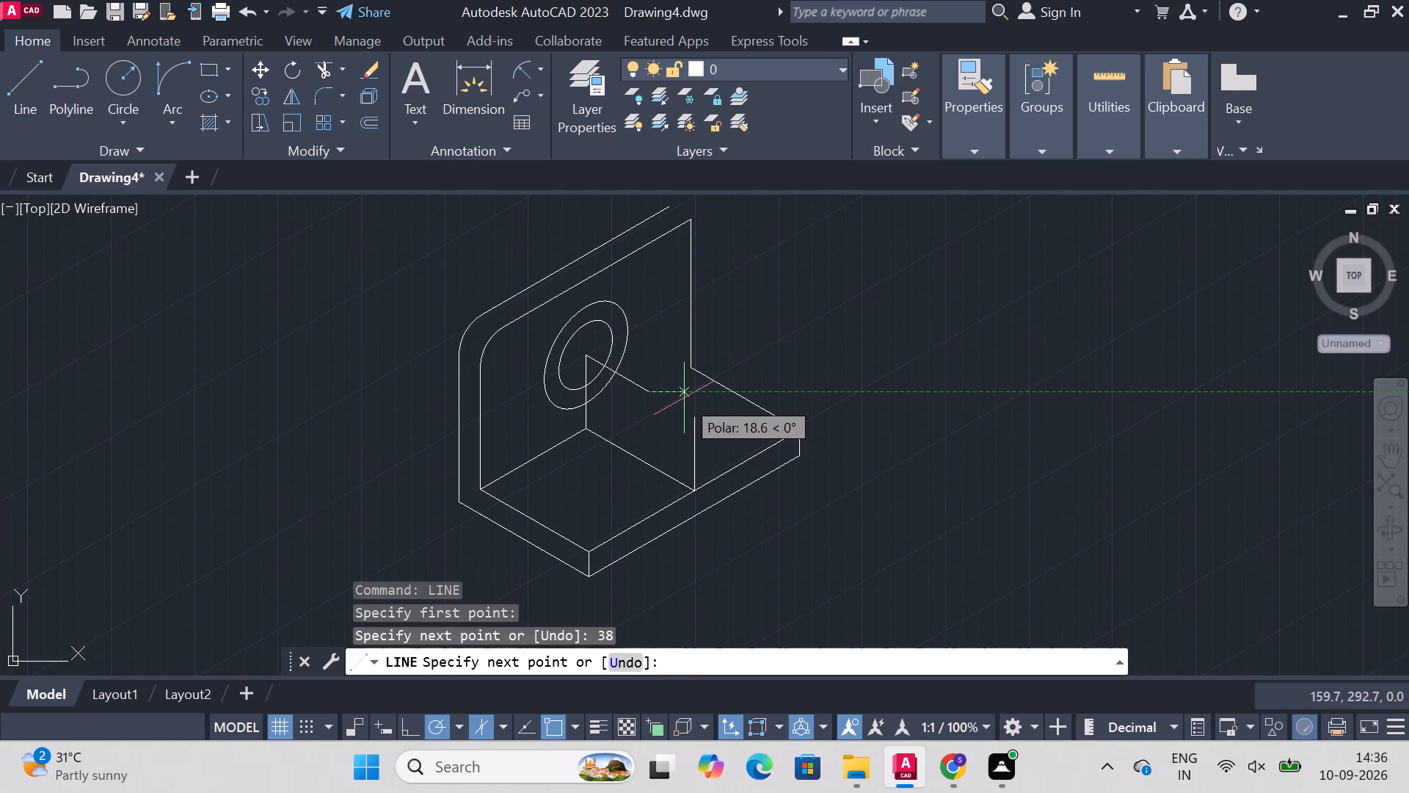
key(Escape)
key(Escape)
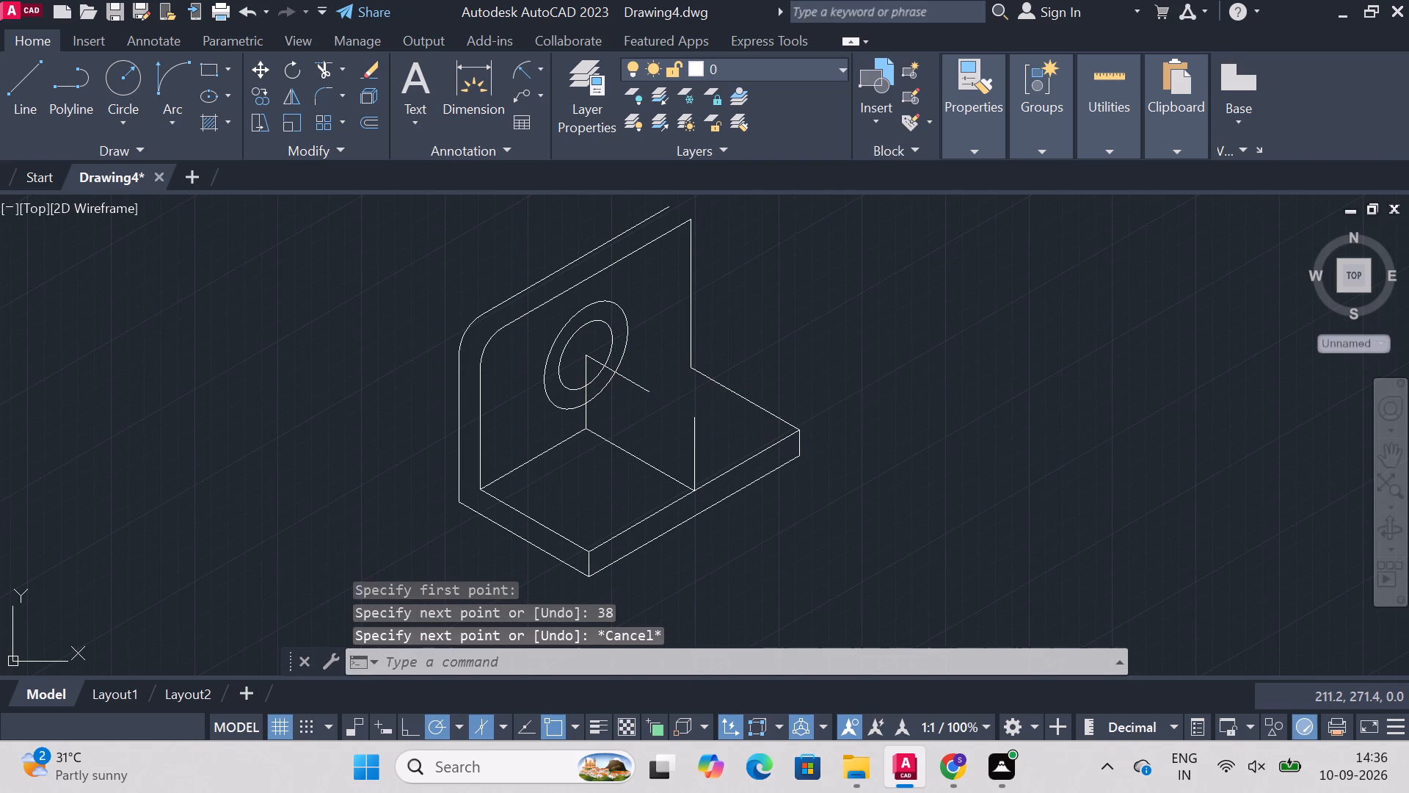
Draw an isocircle of radius 25 centred on the free end of the 38-unit axis line.
text(el)
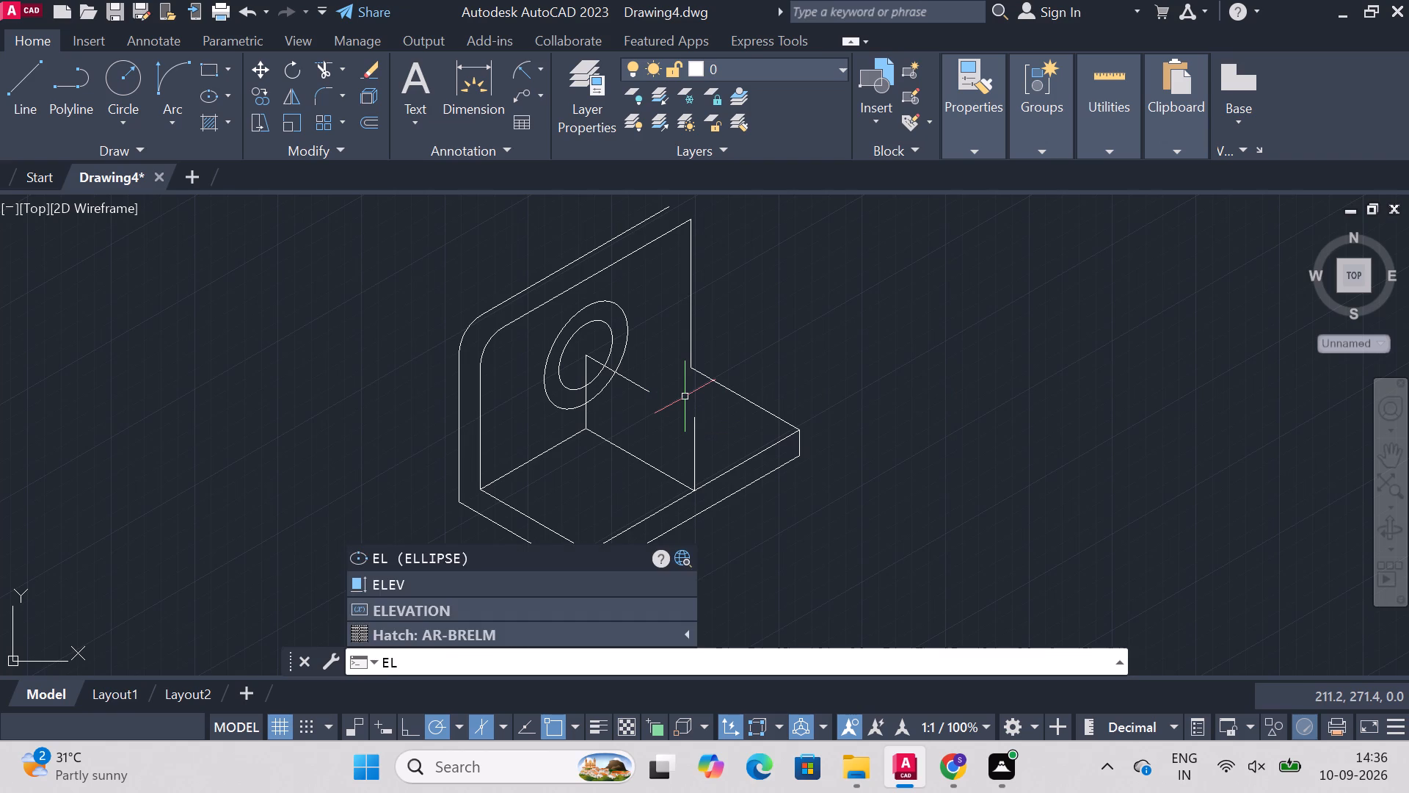
key(Return)
text(iso)
key(Return)
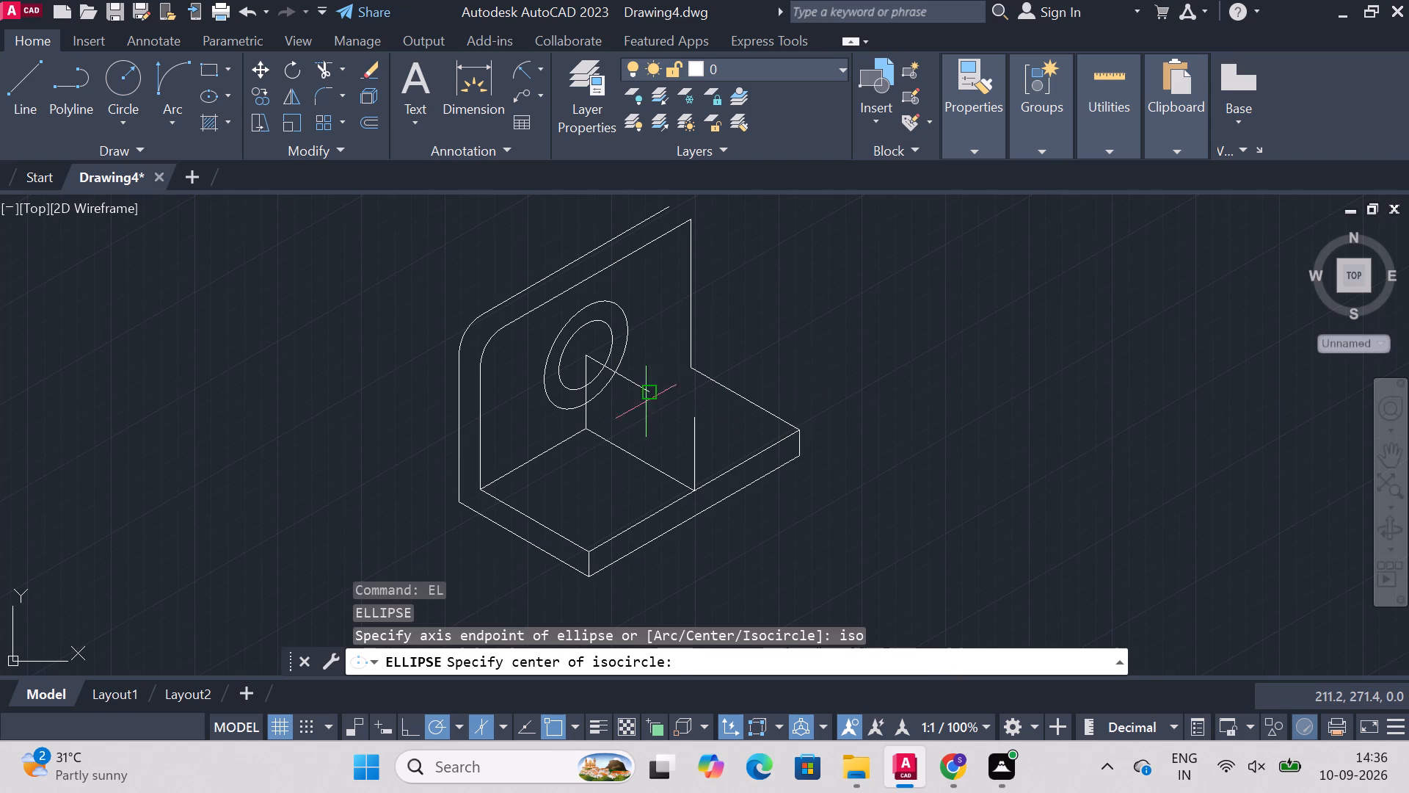
click(647, 394)
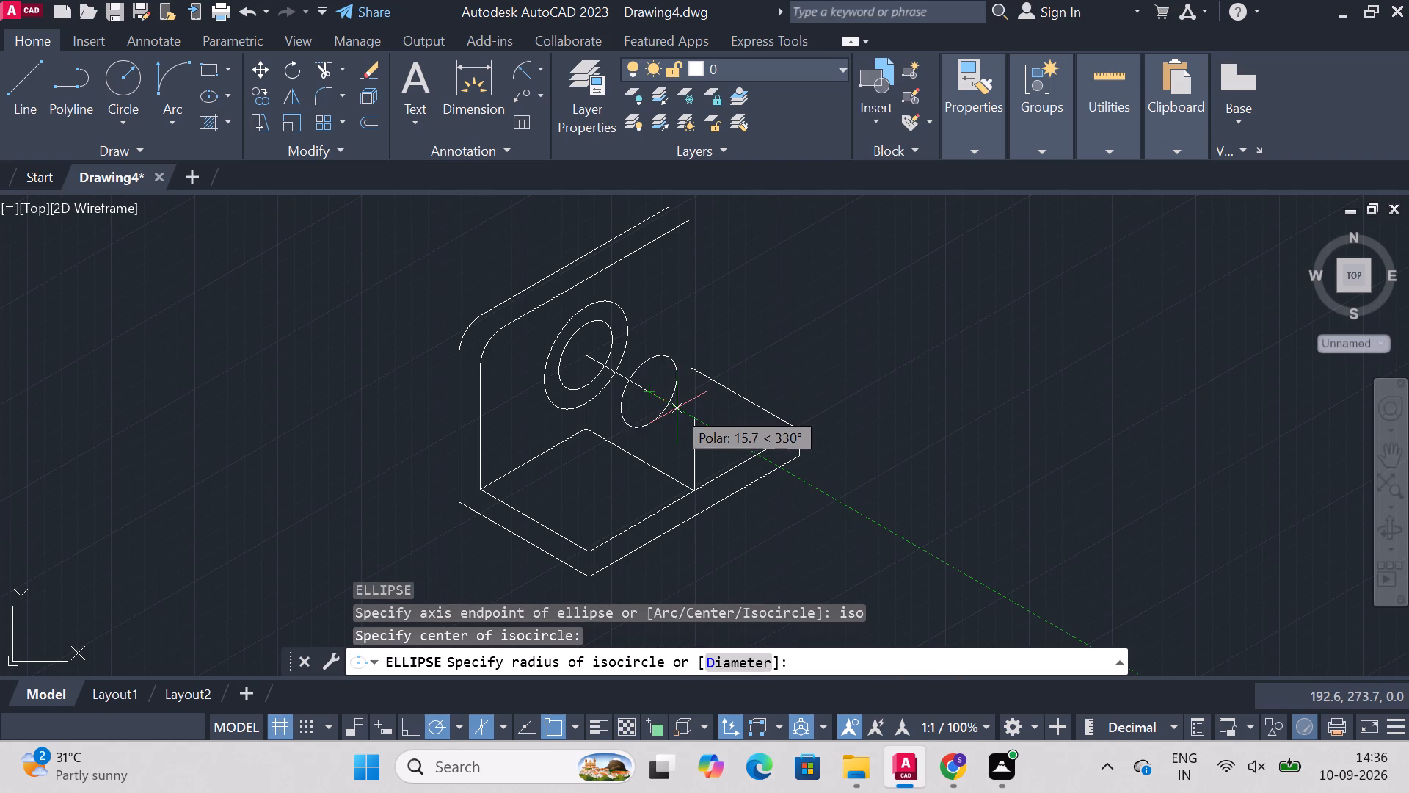
key(r)
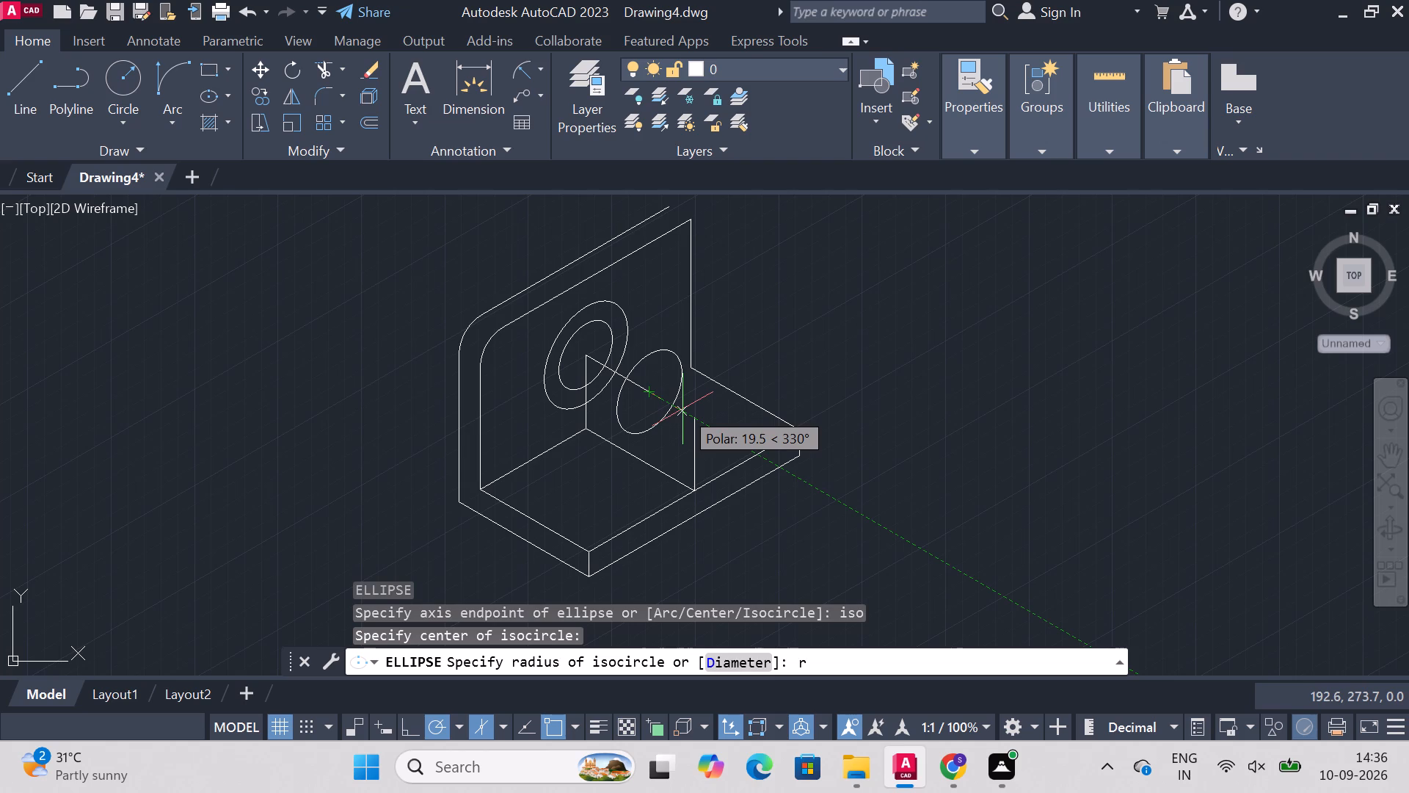
key(Return)
text(25)
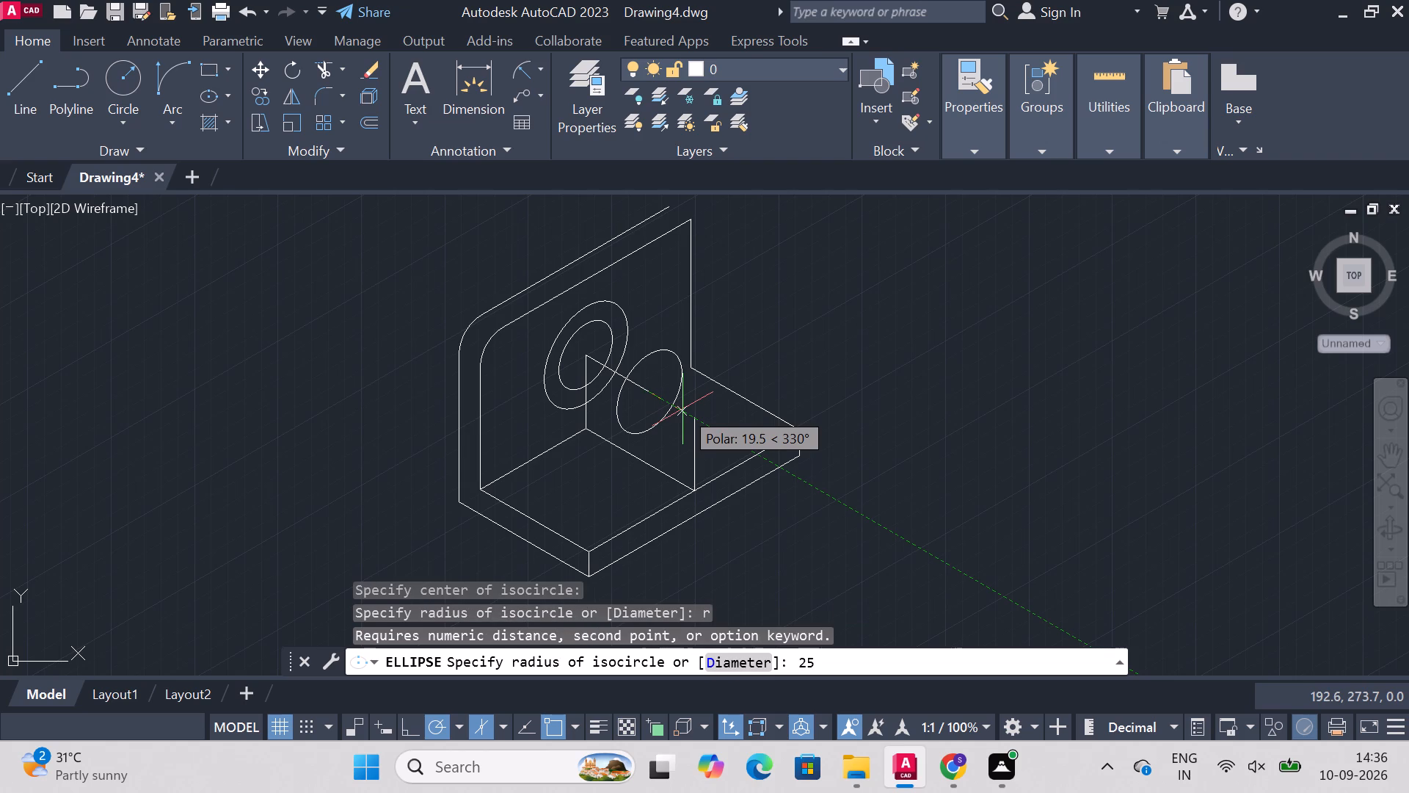
key(Return)
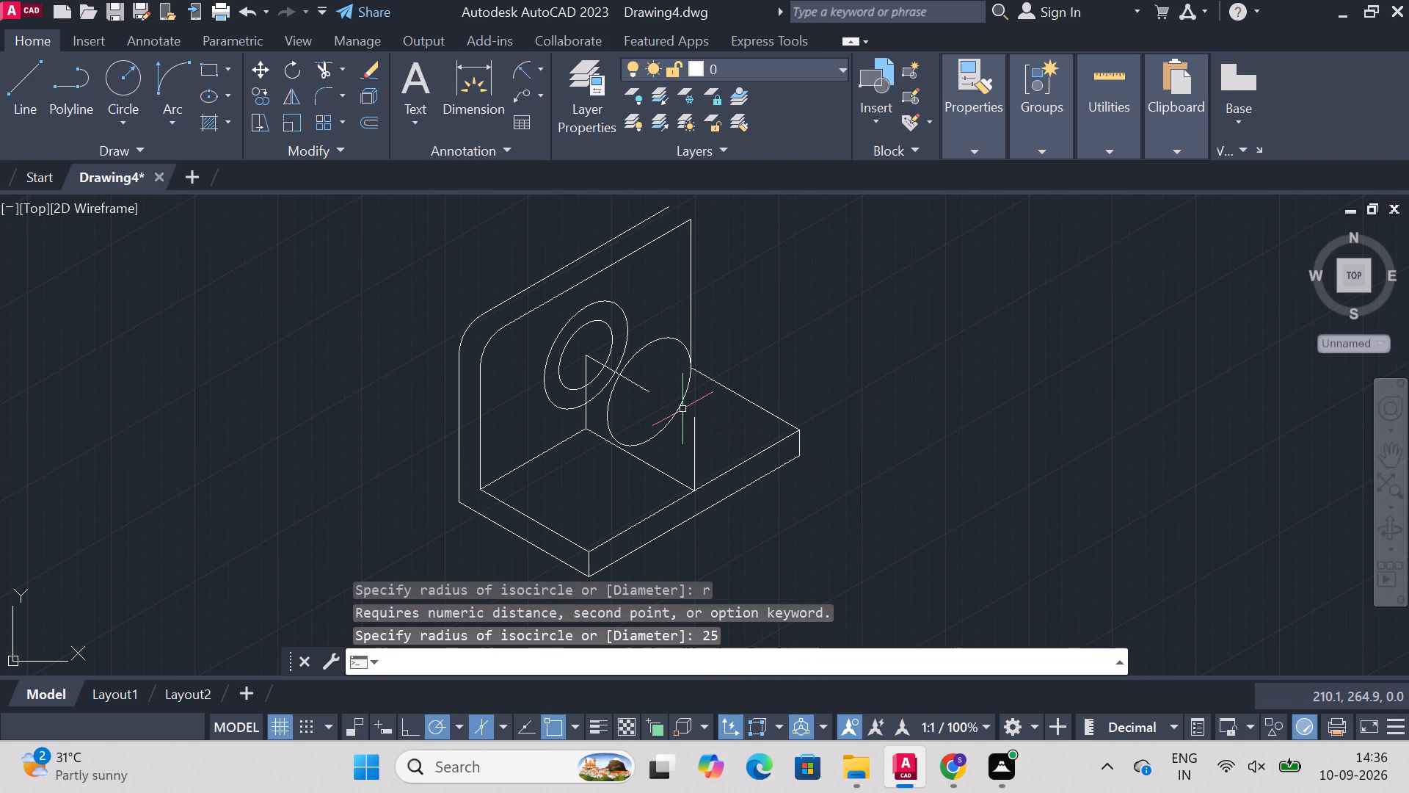
Draw a concentric isocircle of diameter 32 inside the front radius 25 isocircle.
text(el)
key(Return)
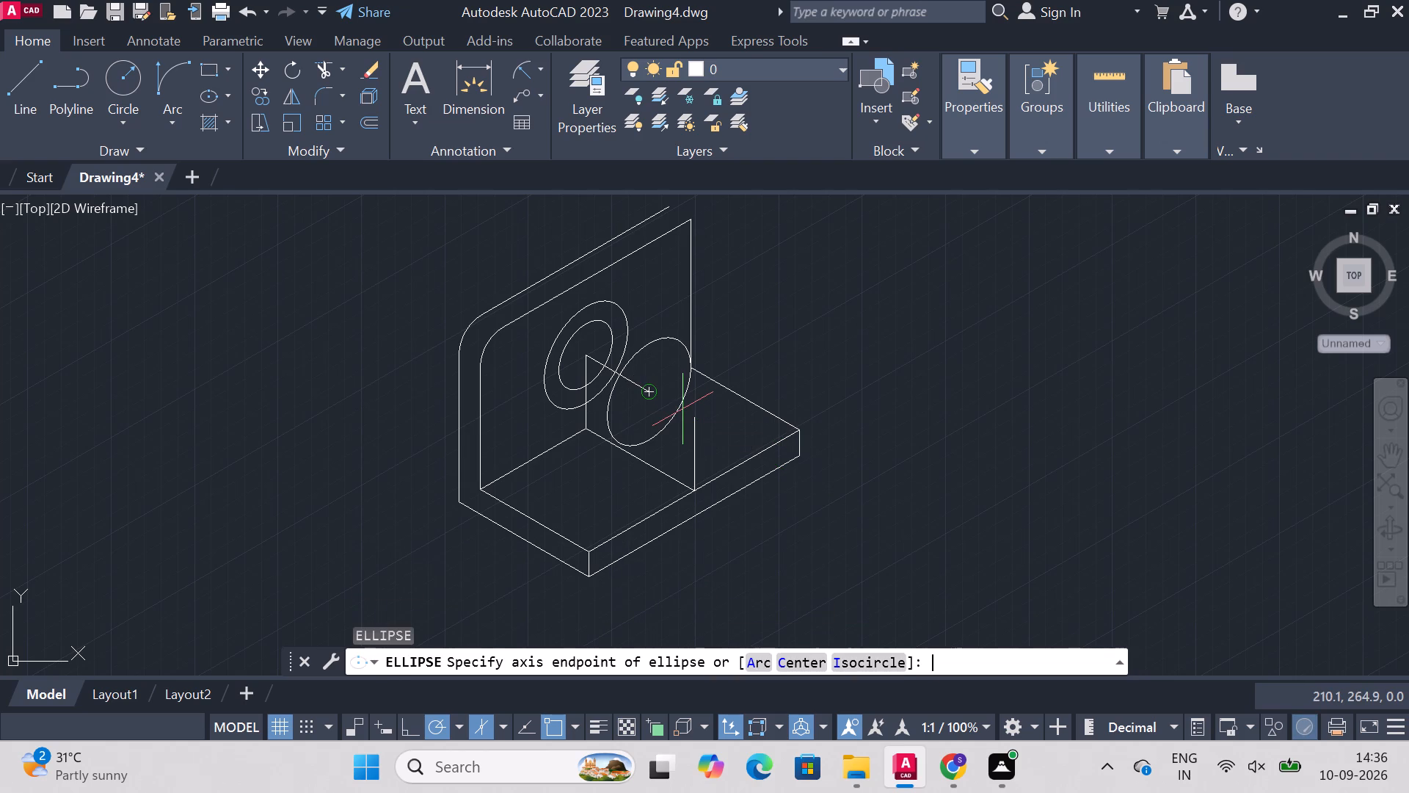
text(iso)
key(Return)
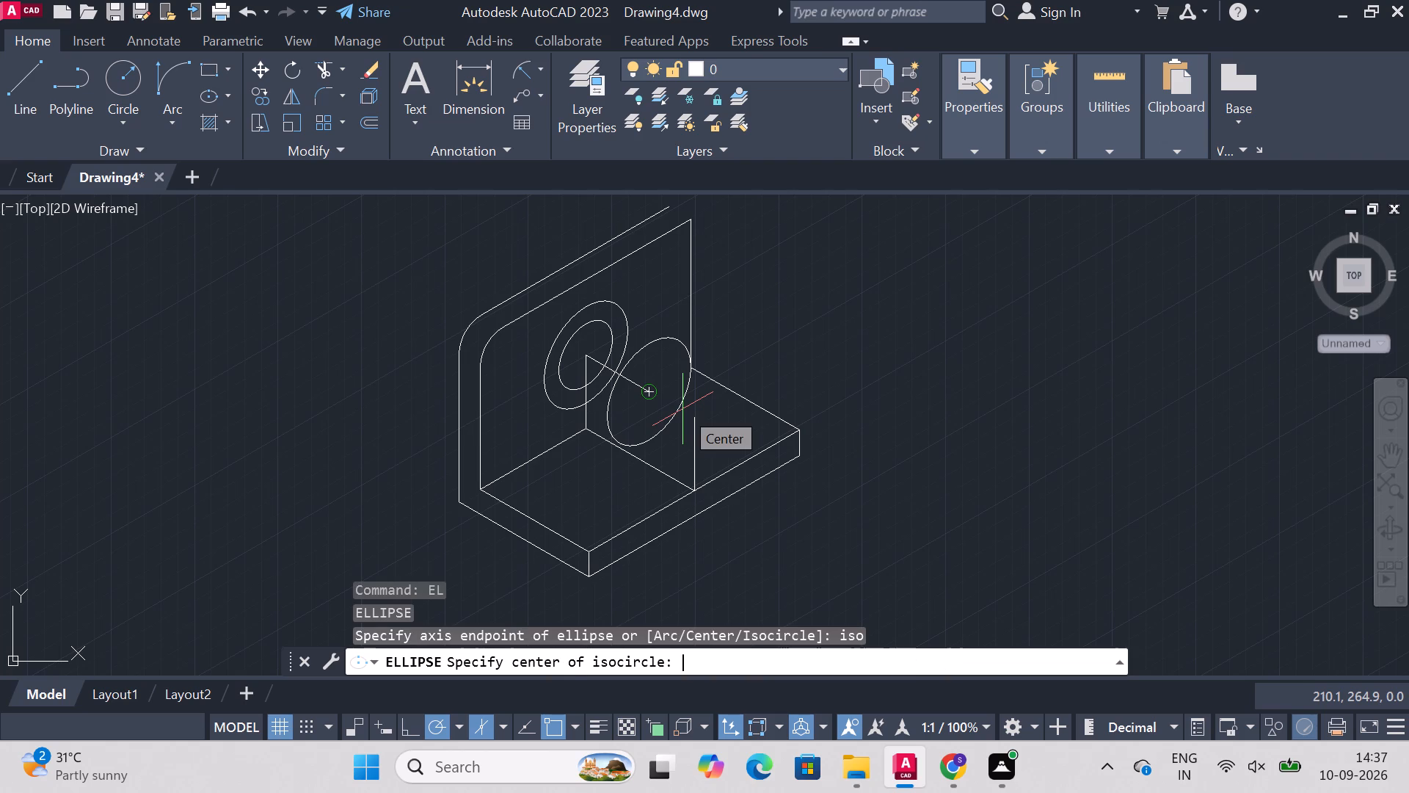
click(649, 394)
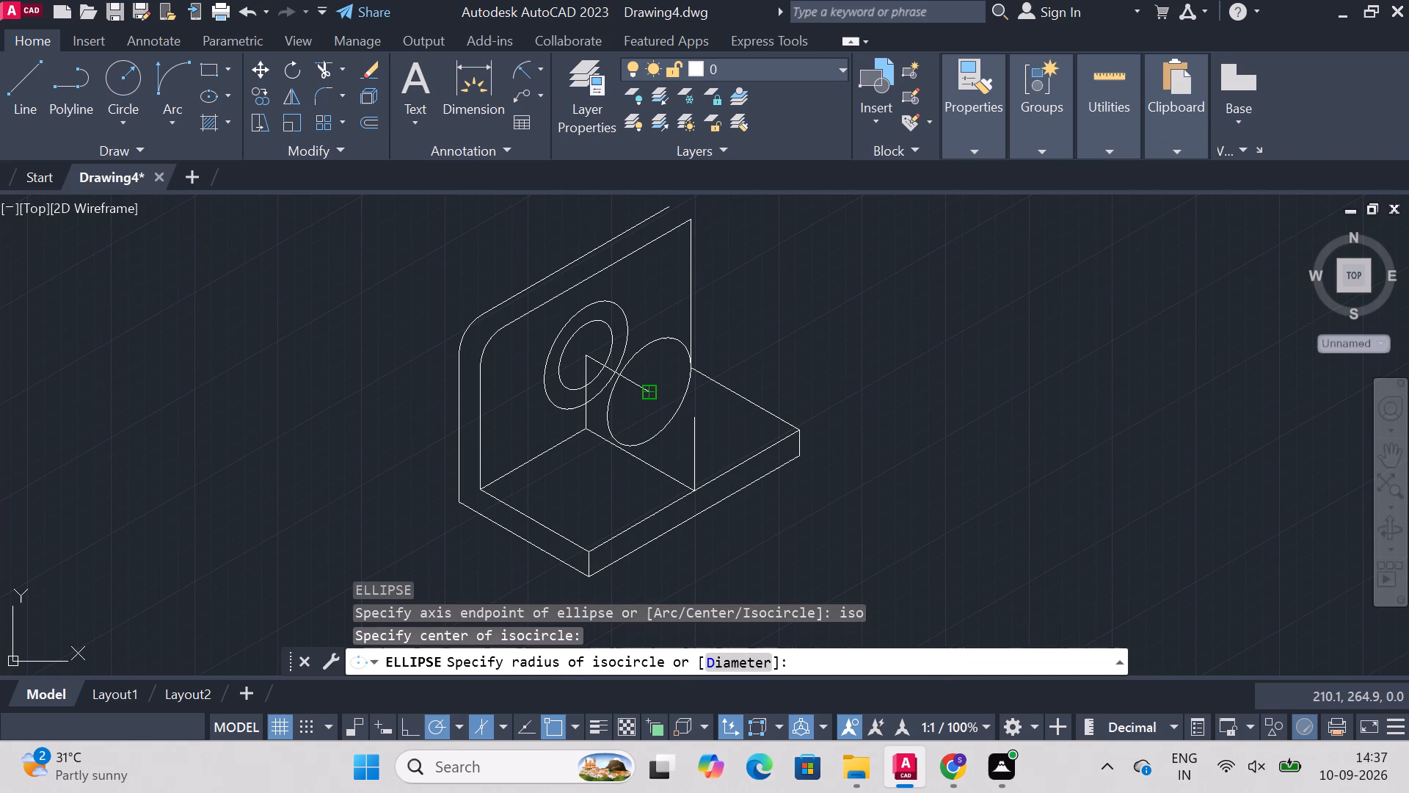
key(d)
key(Return)
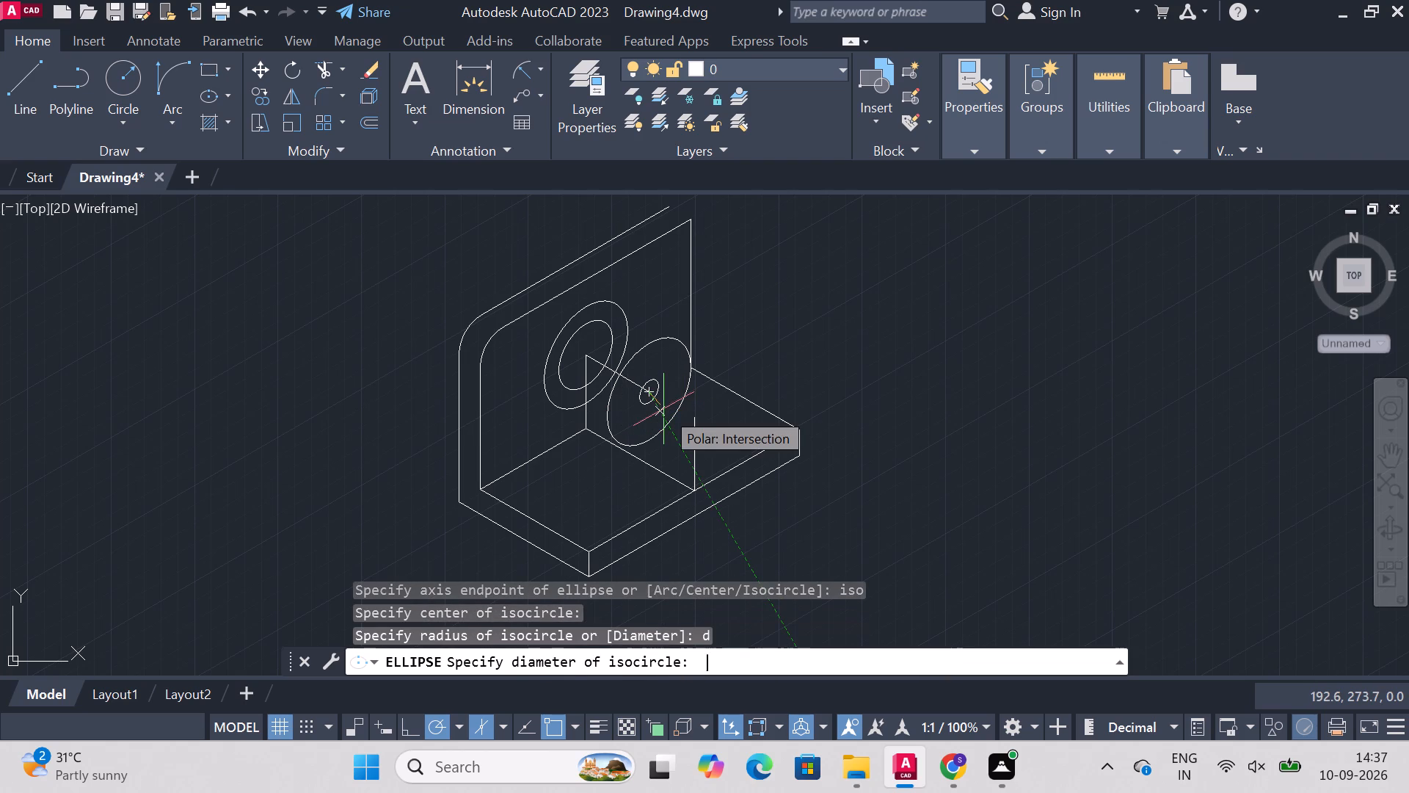
text(32)
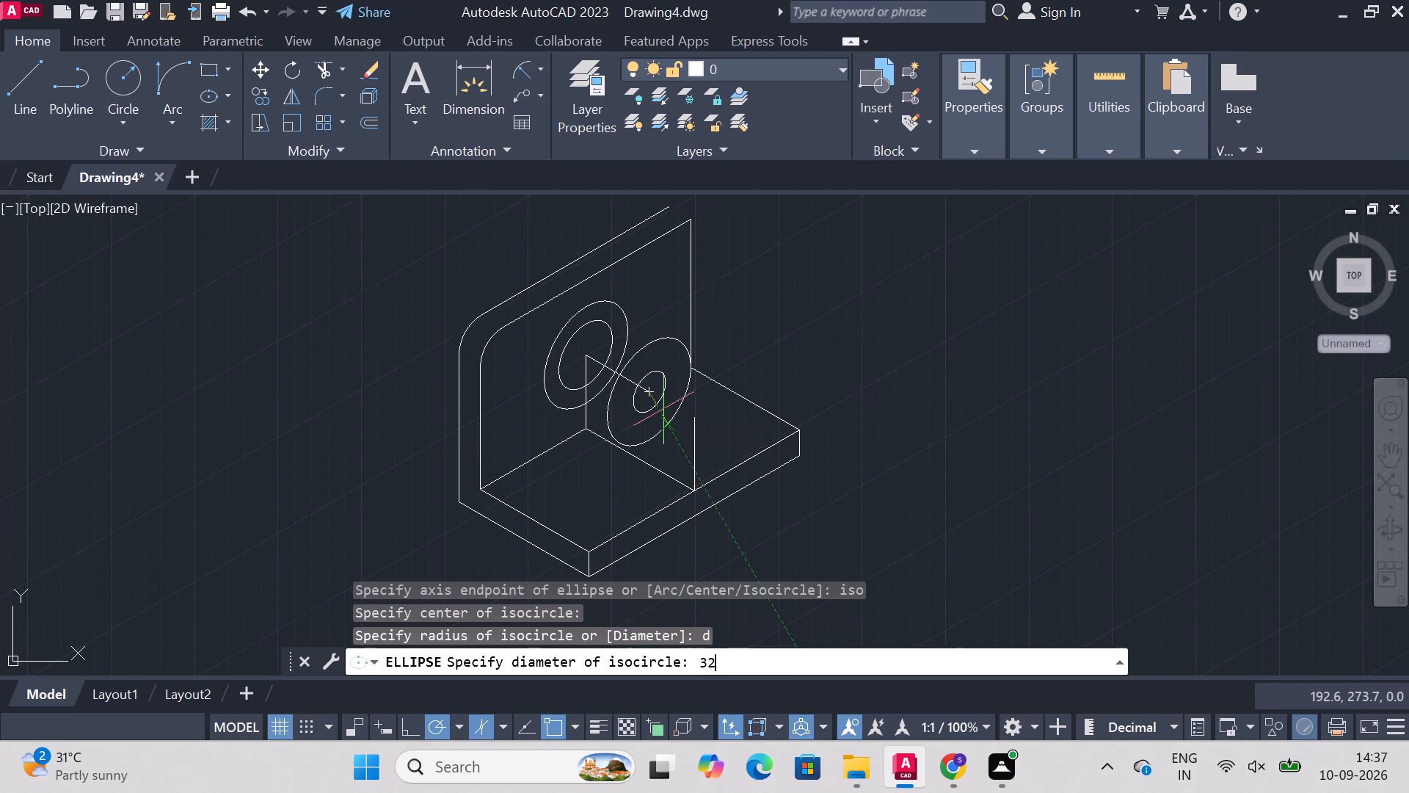
key(Return)
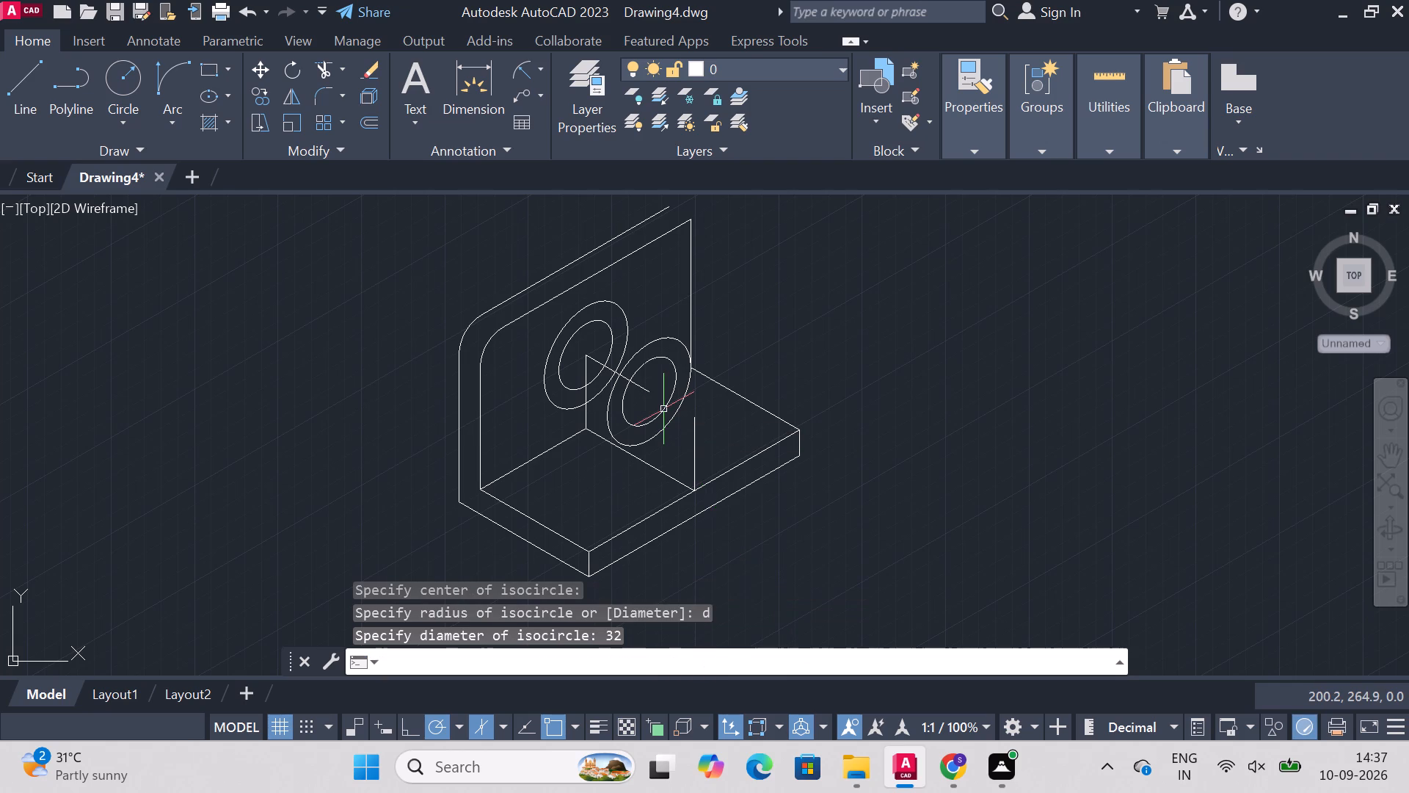
key(Escape)
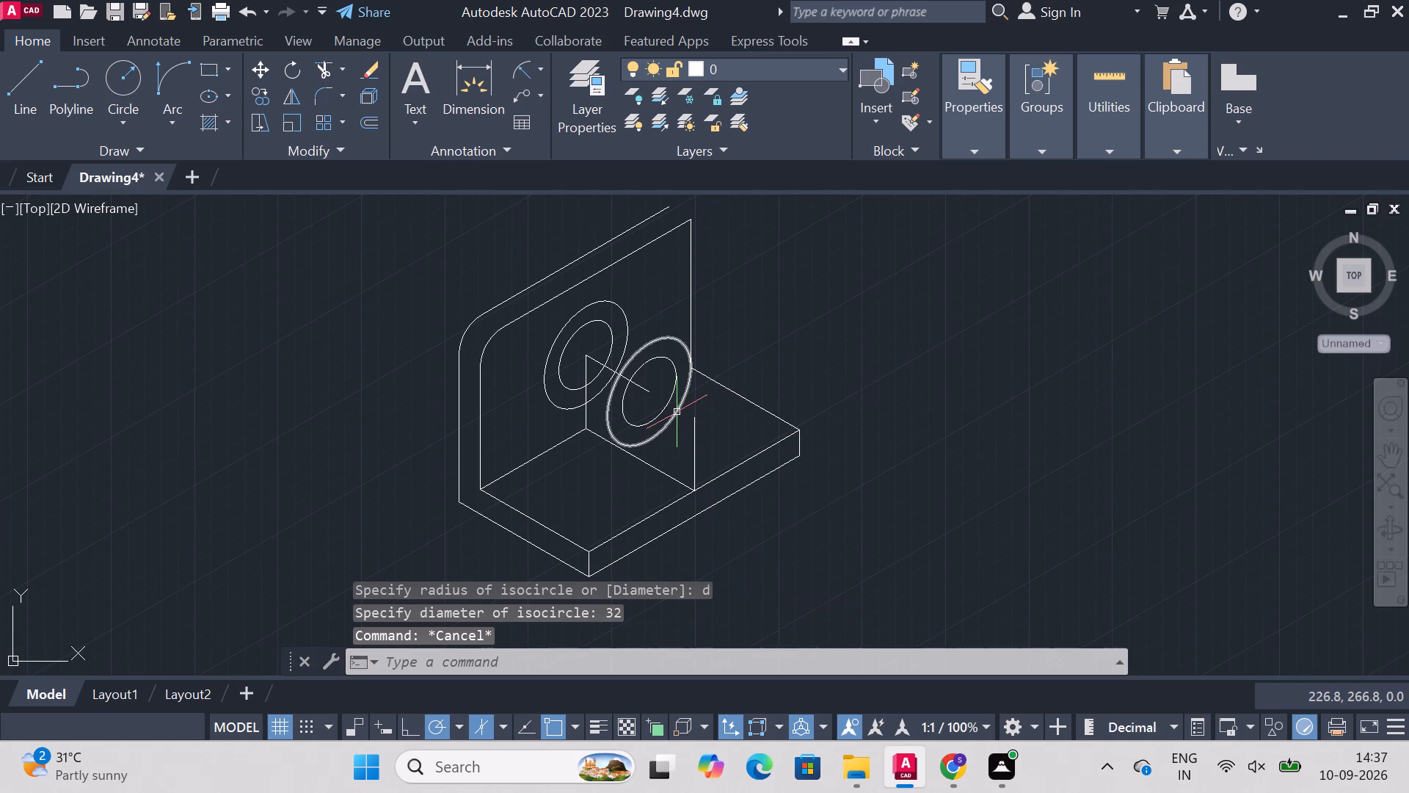
Draw a line from the front isocircles' centre to the outer one's lower edge, continuing back to the lower edge of the rear outer isocircle.
text(line)
key(Return)
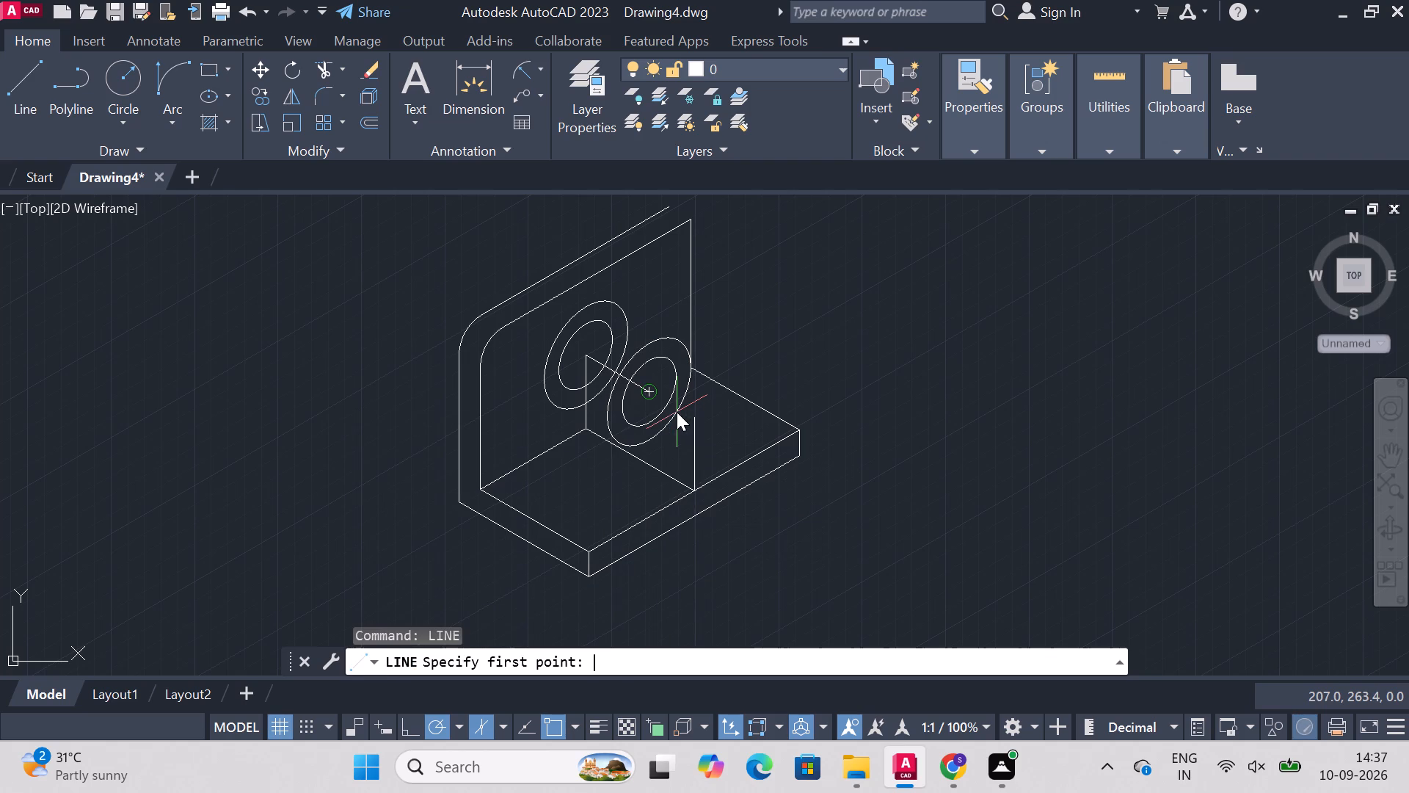
click(655, 394)
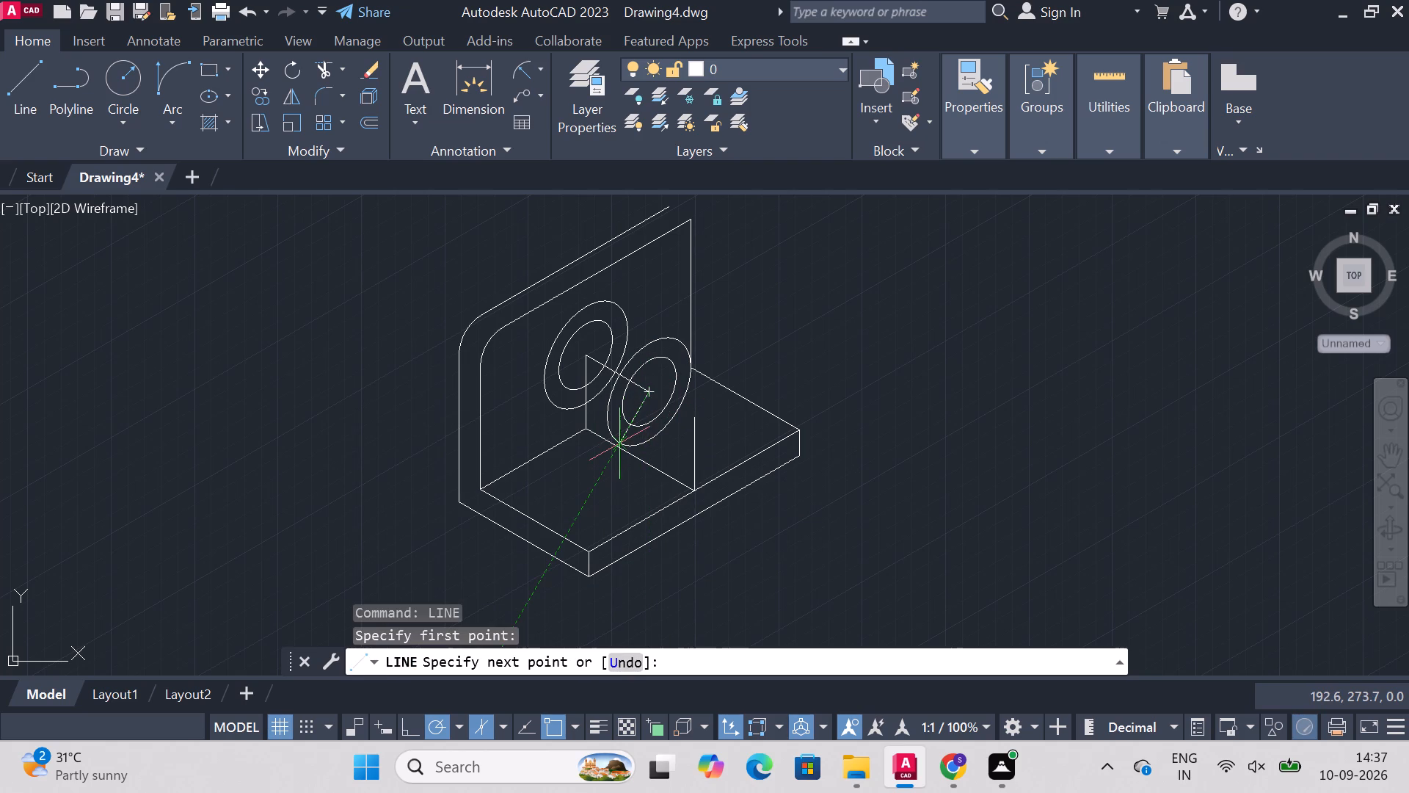
click(615, 444)
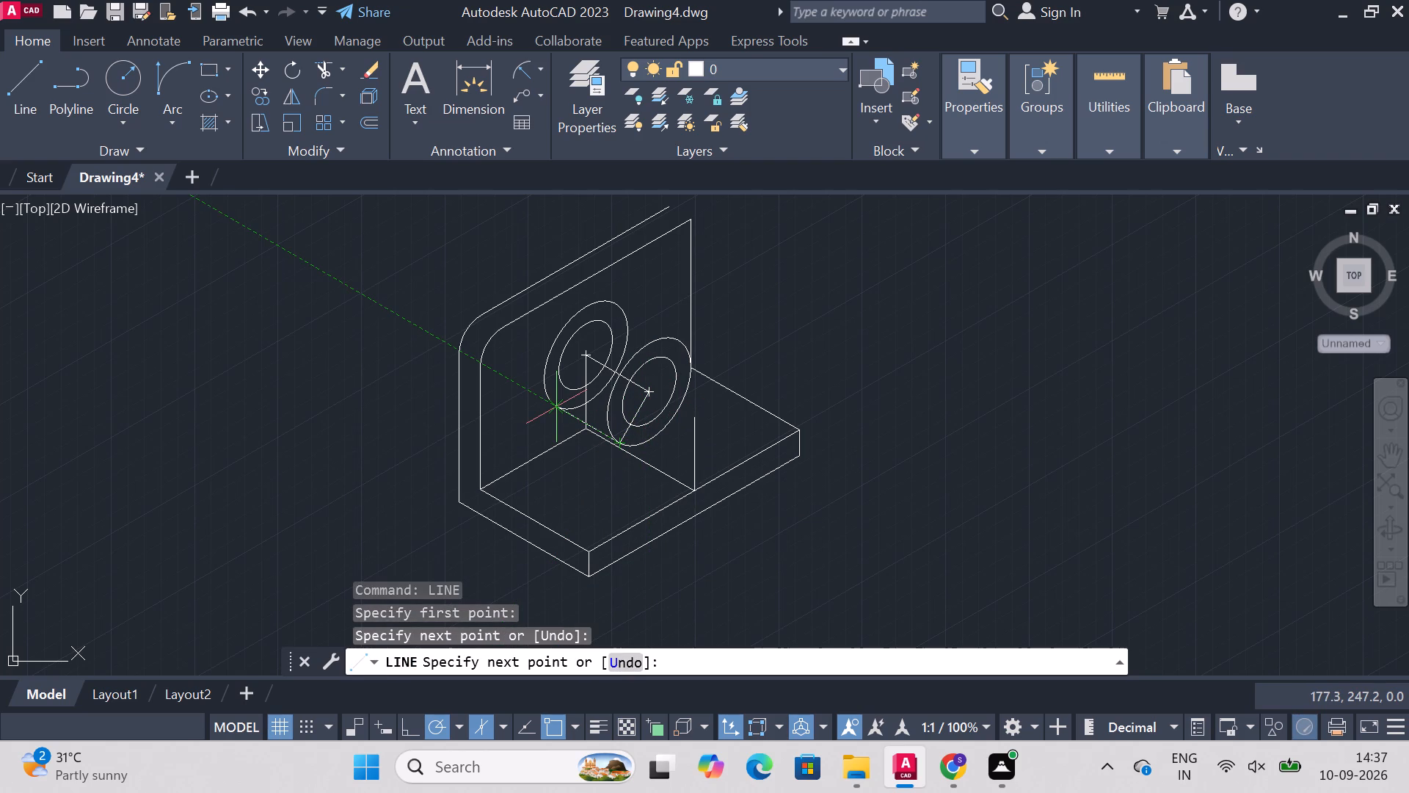
click(561, 409)
key(Escape)
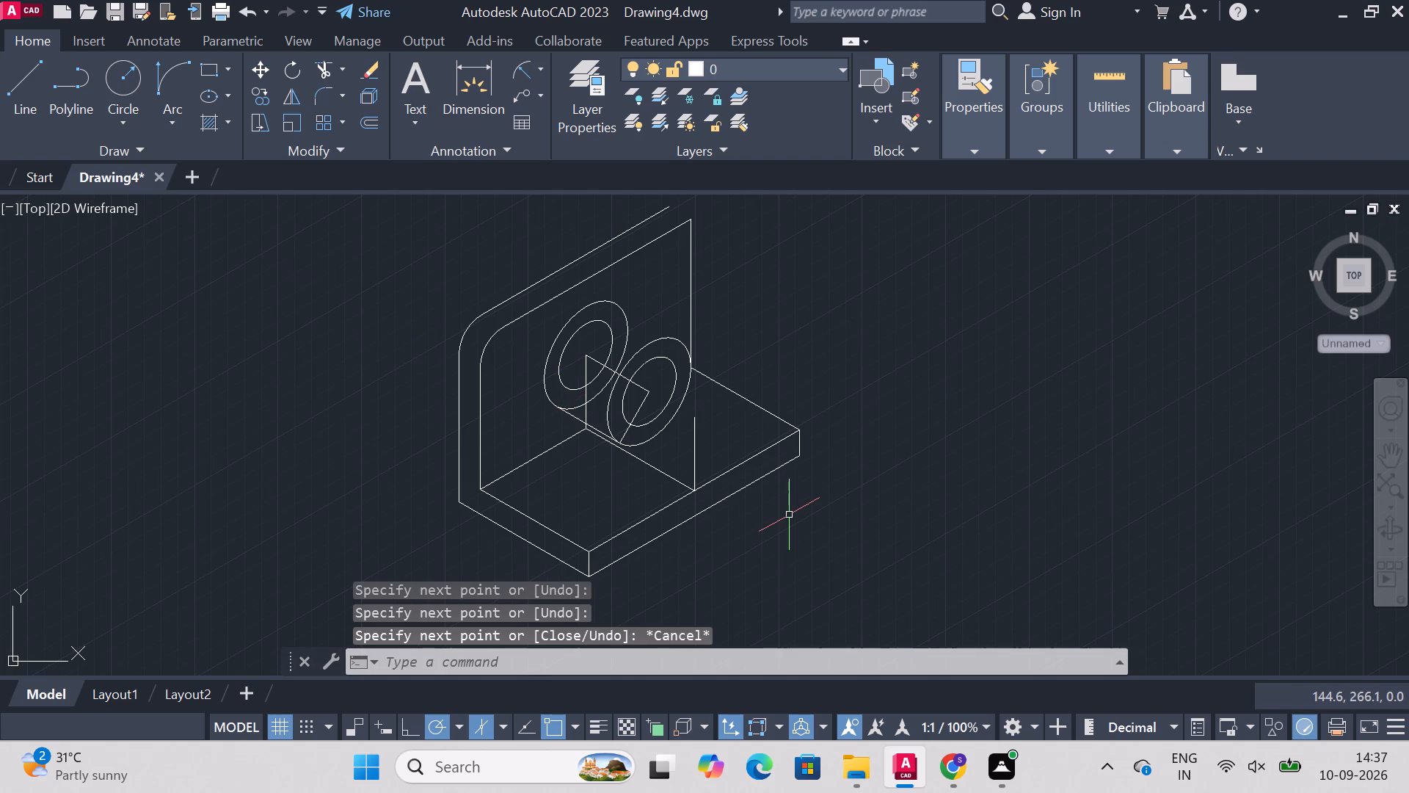
Trim away the junction line, the line across the base, its front vertical, and the parts of the boss's construction lines below and inside the circles.
text(trim)
key(Return)
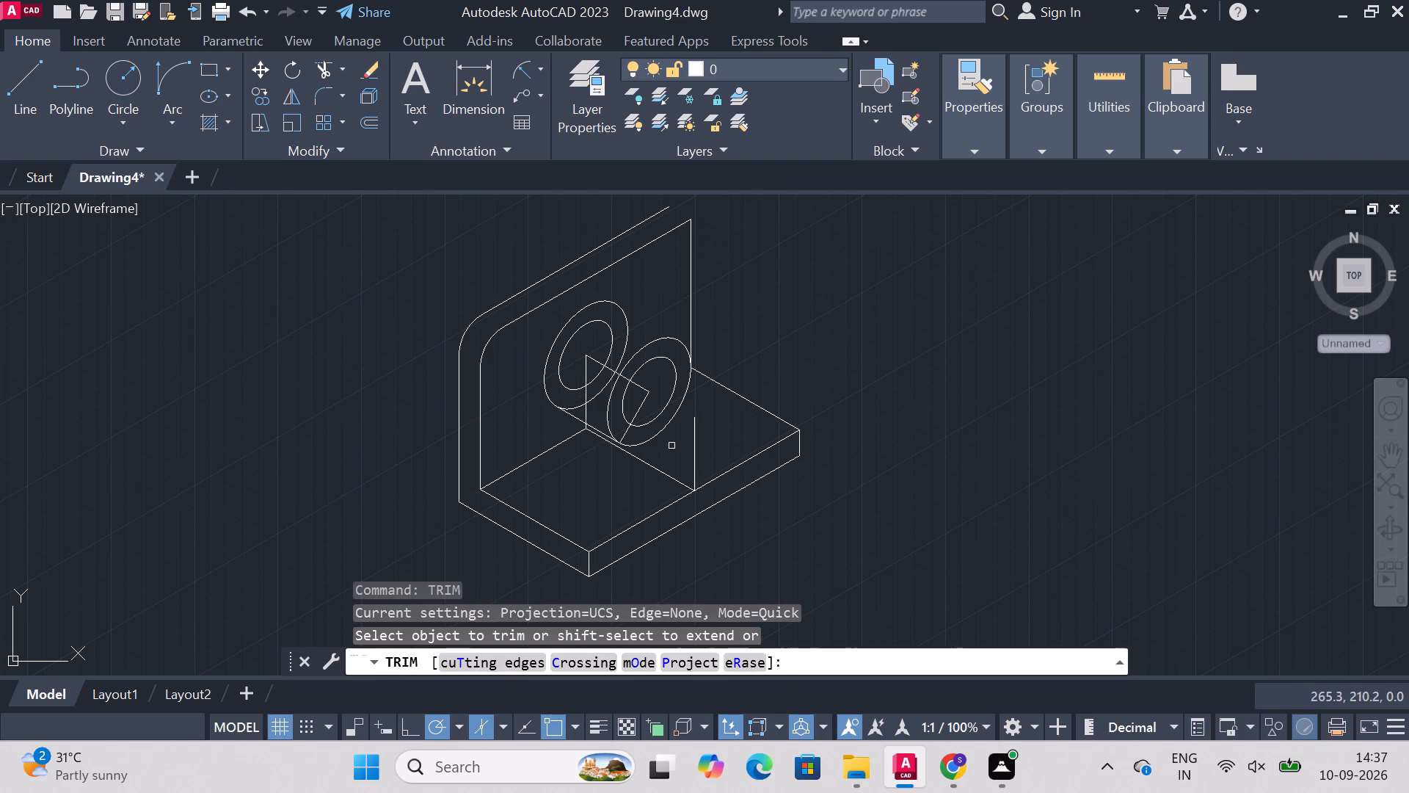
click(587, 410)
click(581, 437)
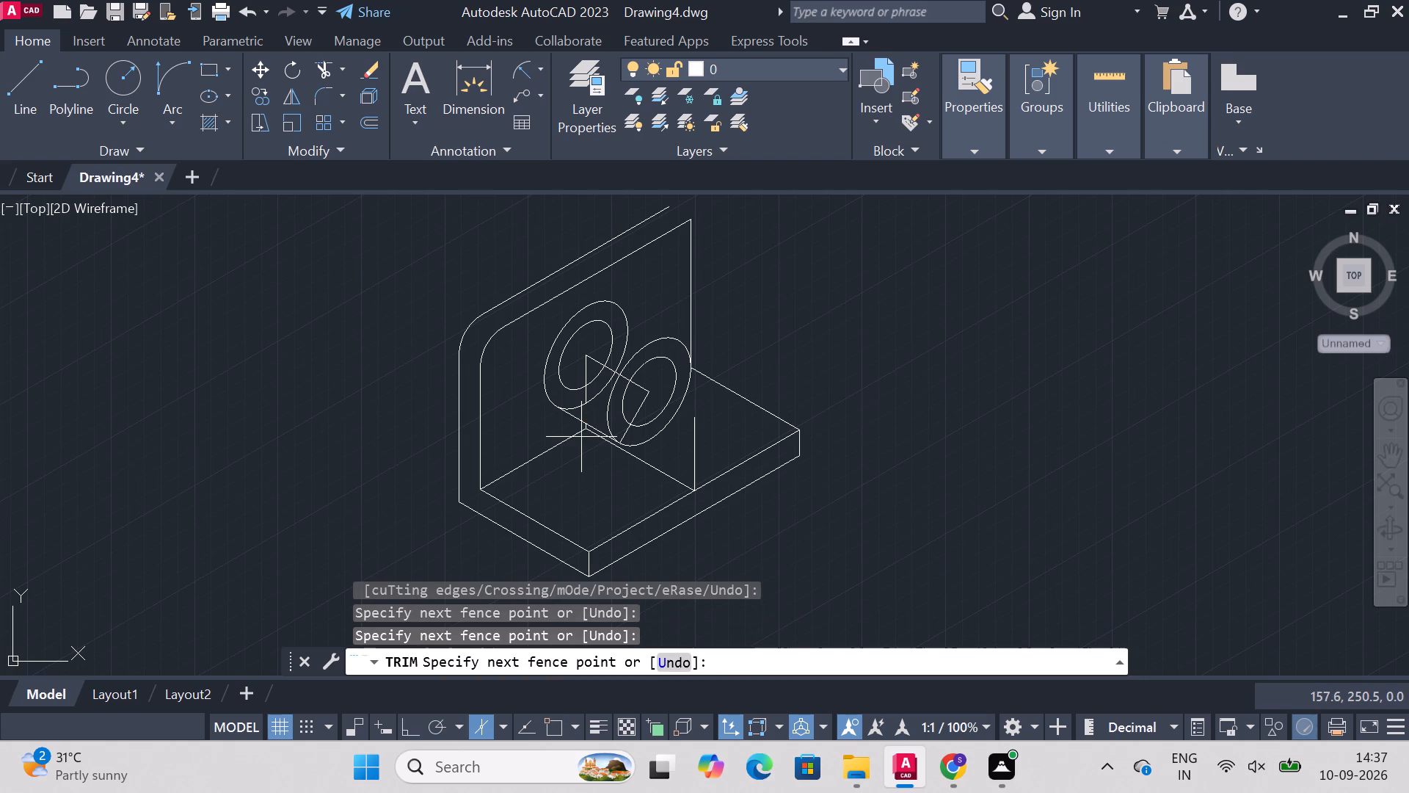
click(548, 435)
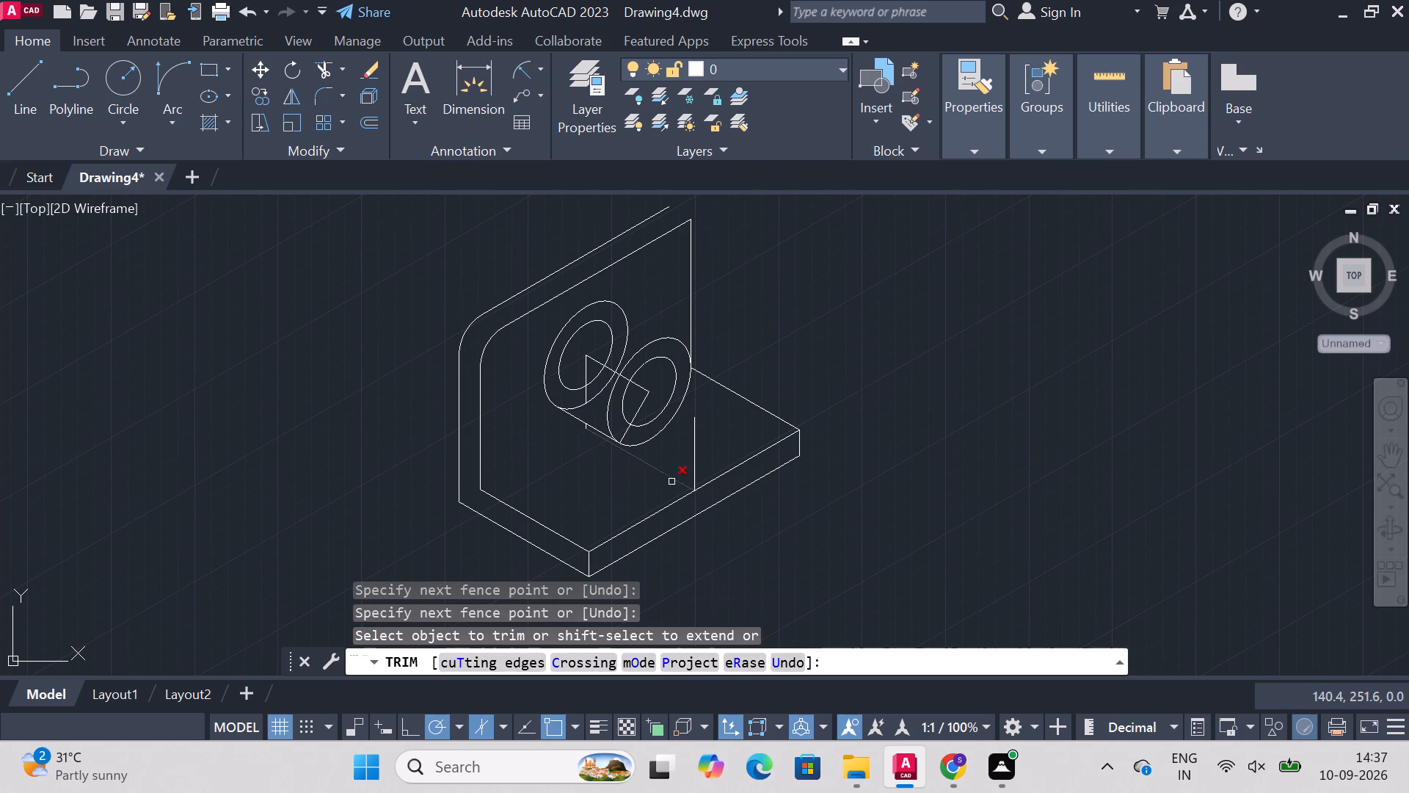
click(671, 479)
click(693, 455)
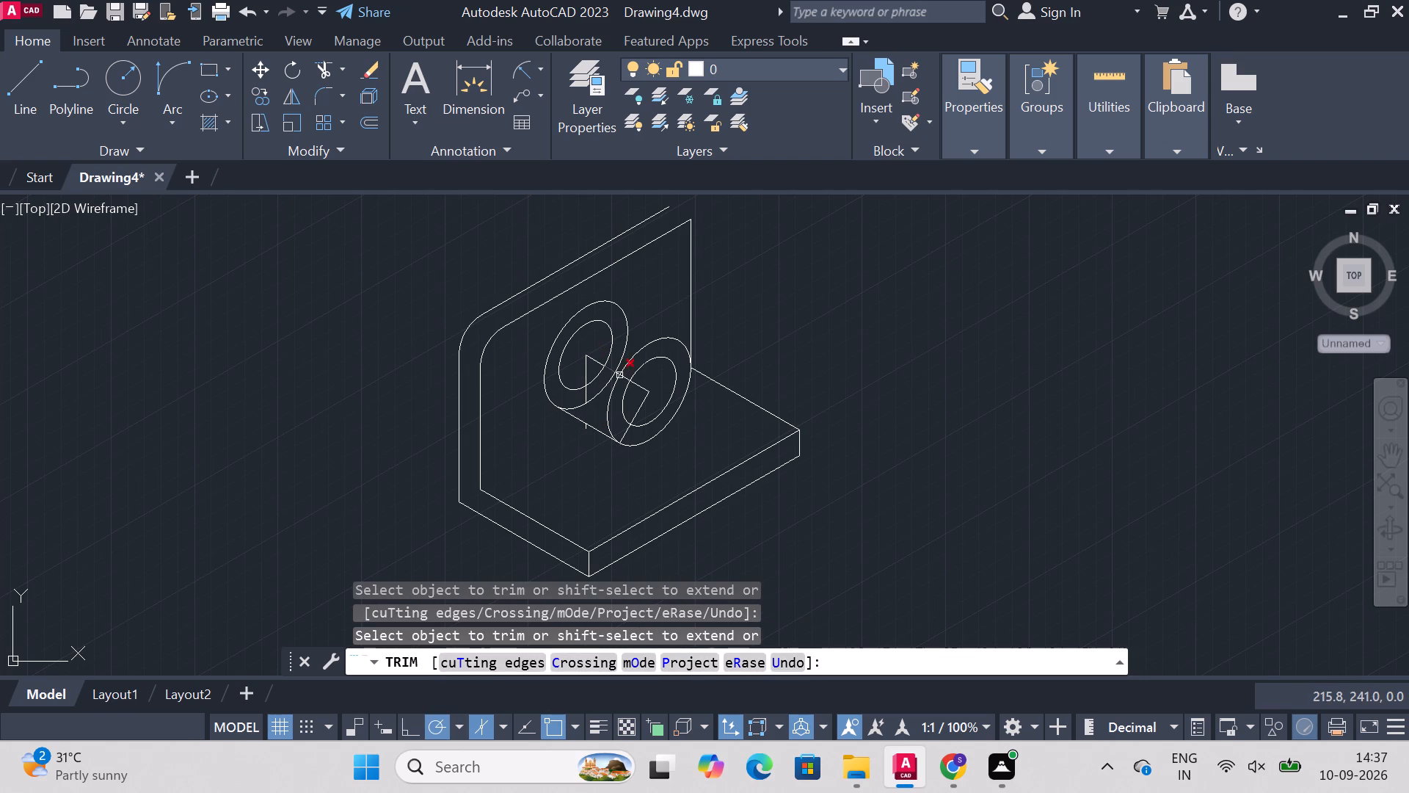
click(641, 387)
key(Escape)
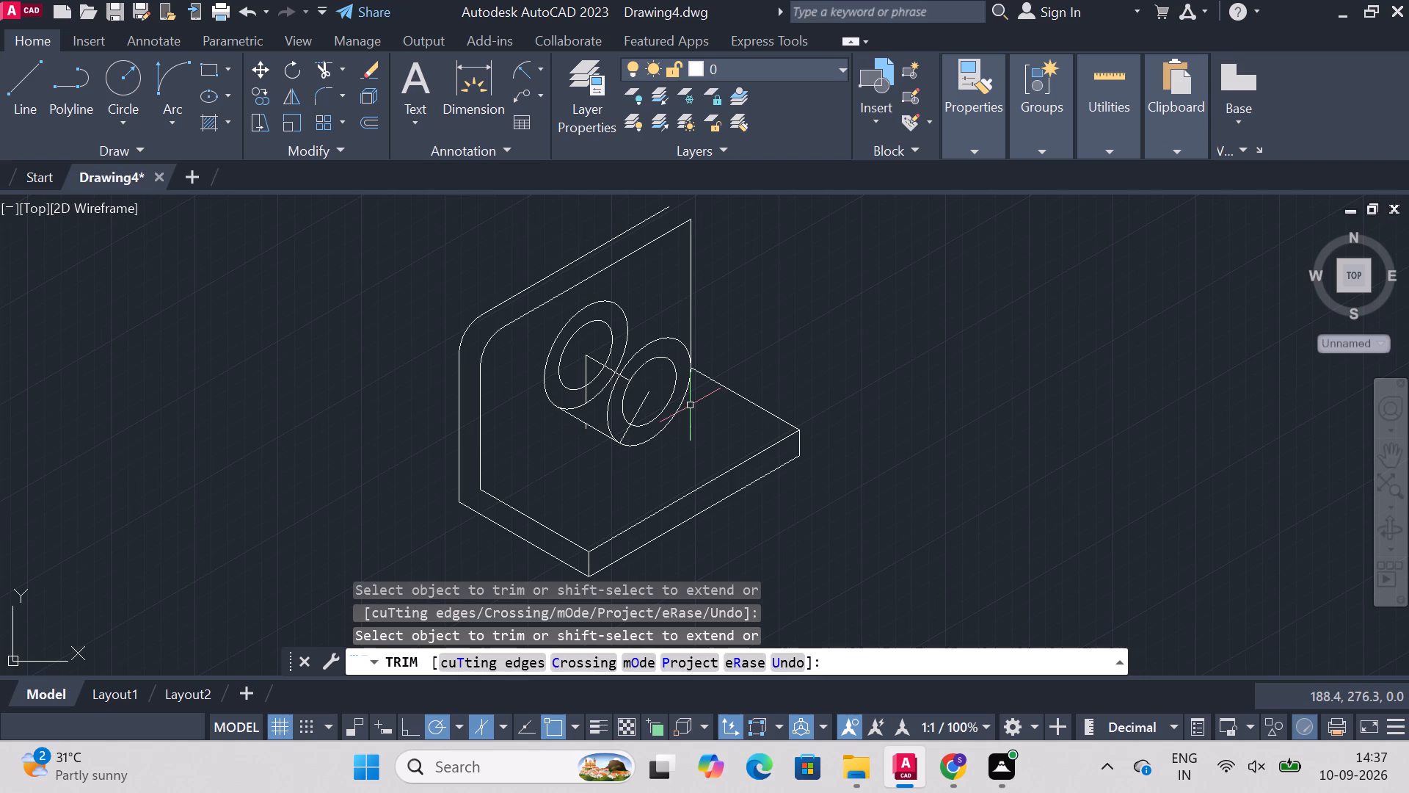
key(Escape)
key(Escape)
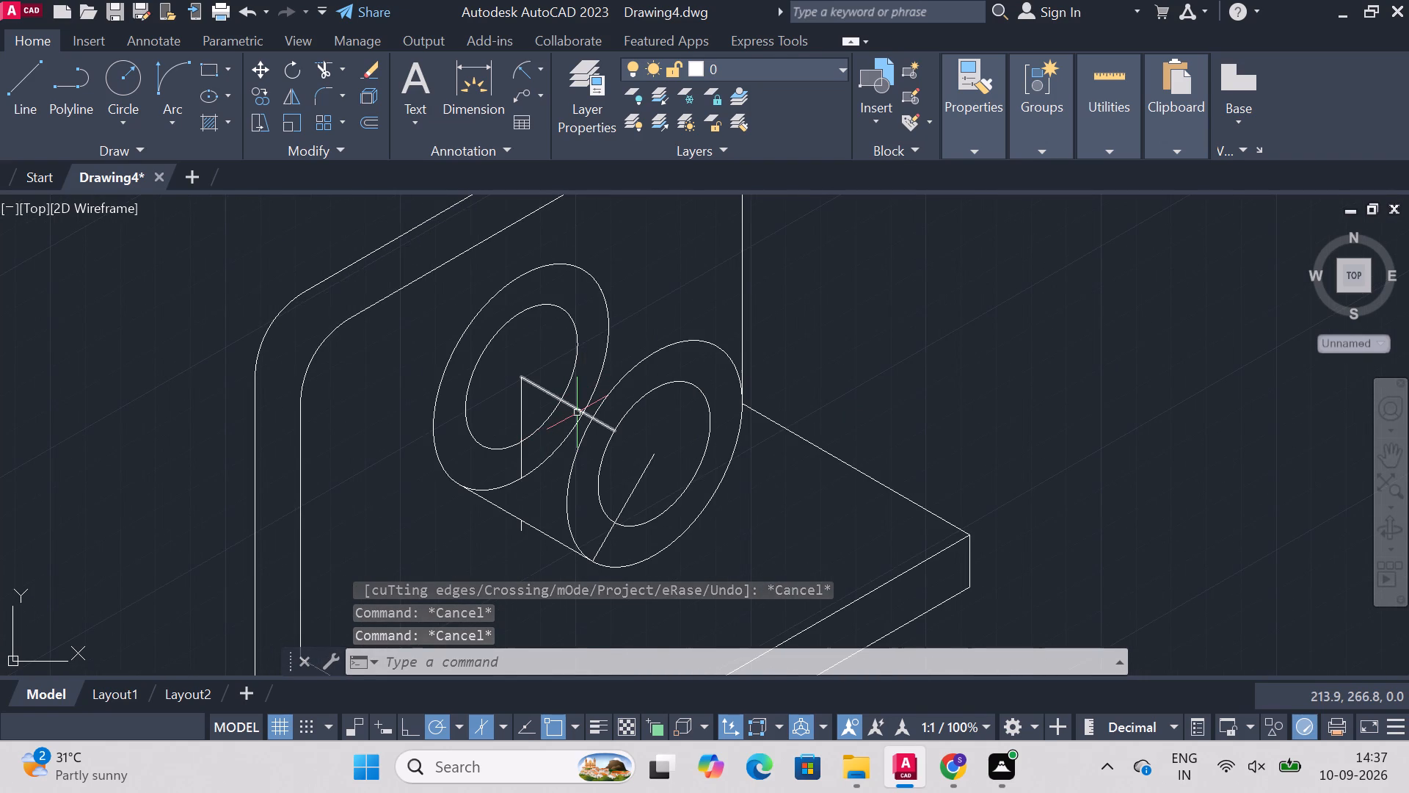
key(Escape)
Trim away the boss's axis line, the vertical construction line at the rear circles, and the lower radial line in the front circles.
text(trim)
key(Return)
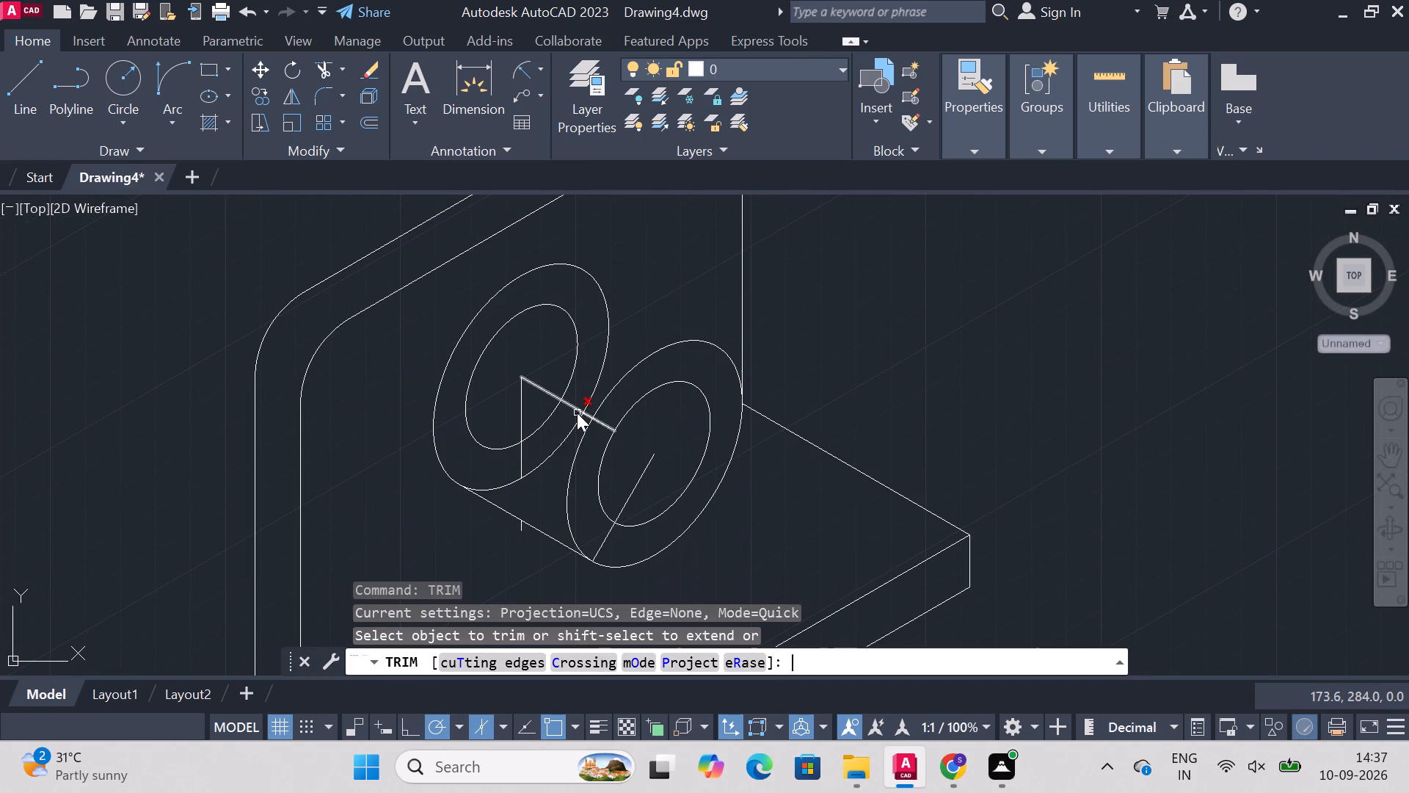
click(603, 427)
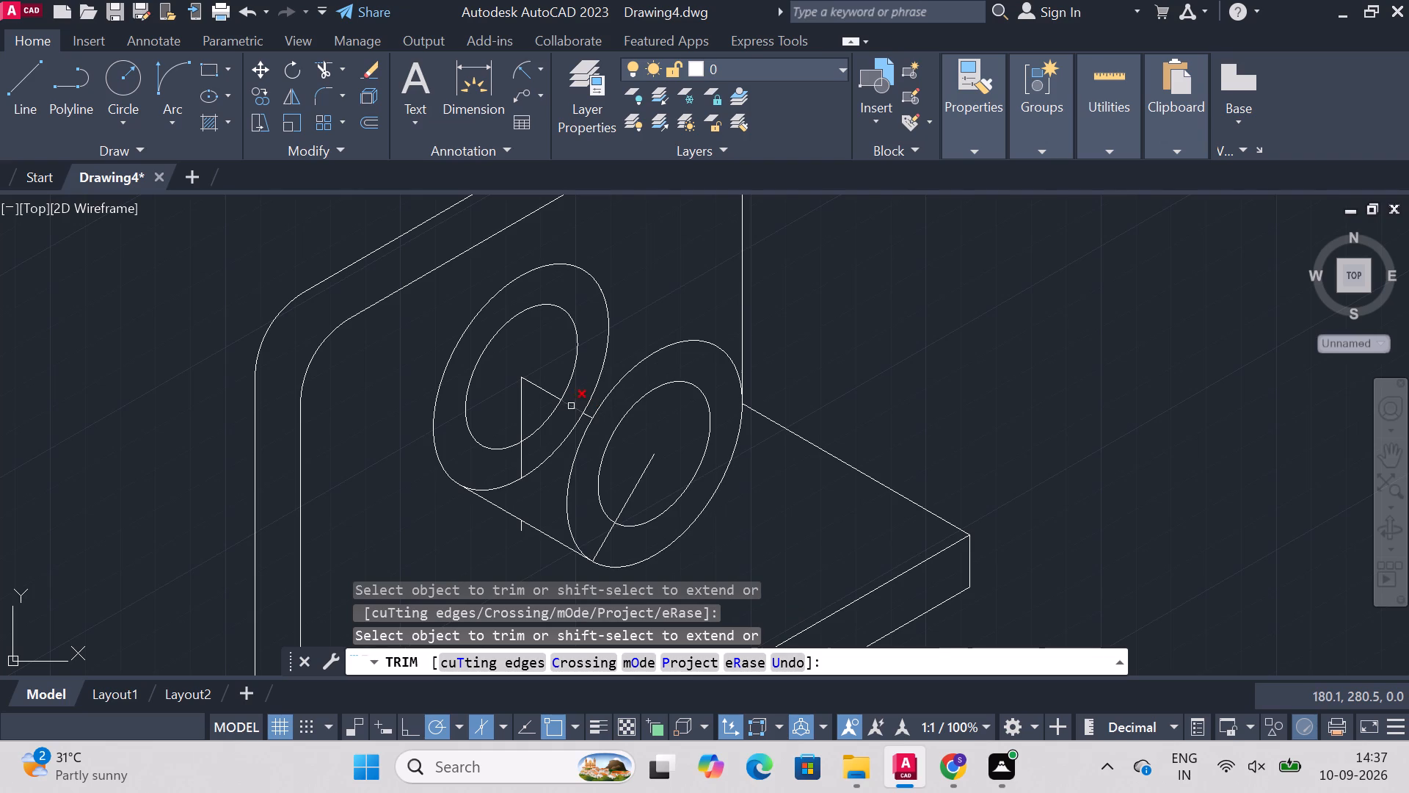
click(572, 406)
click(546, 390)
click(521, 391)
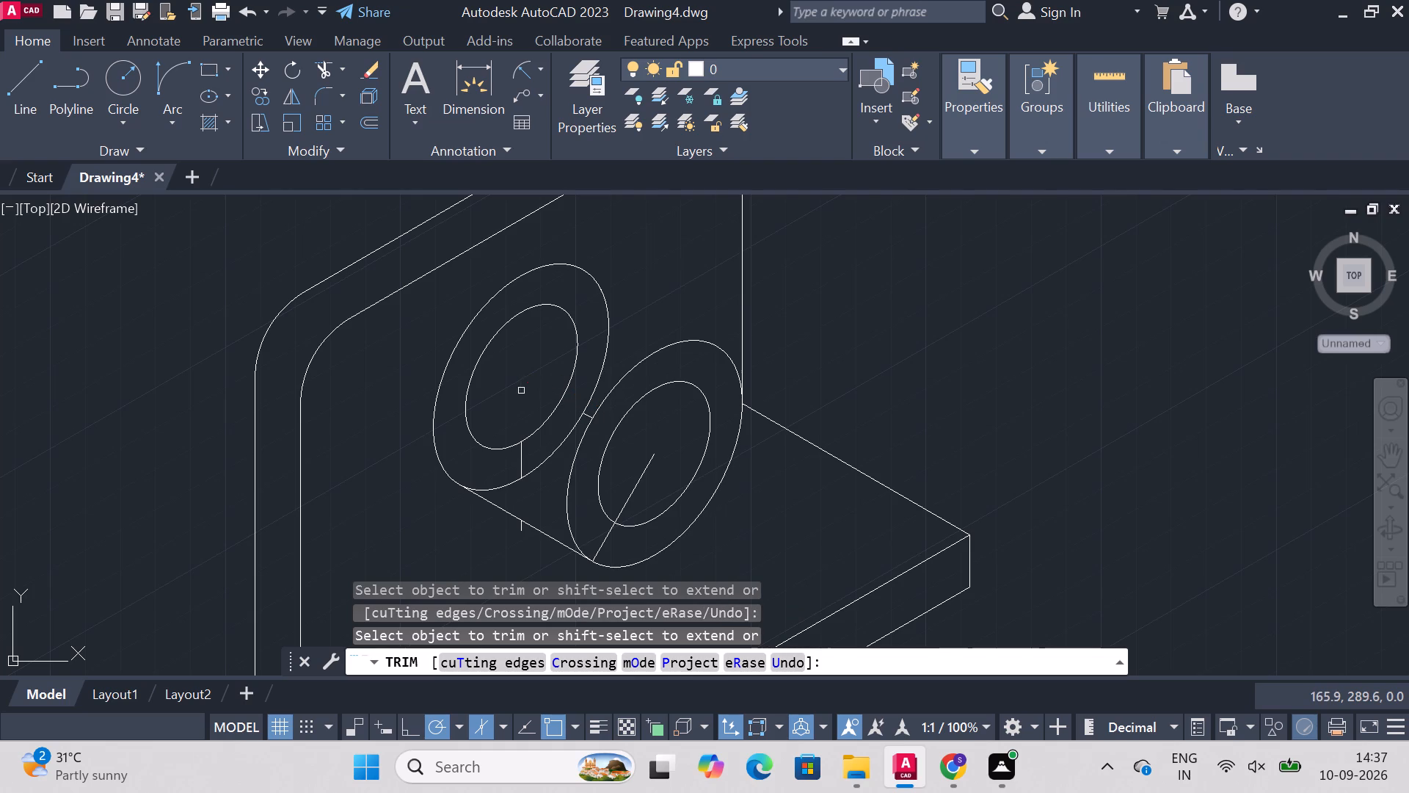
click(520, 457)
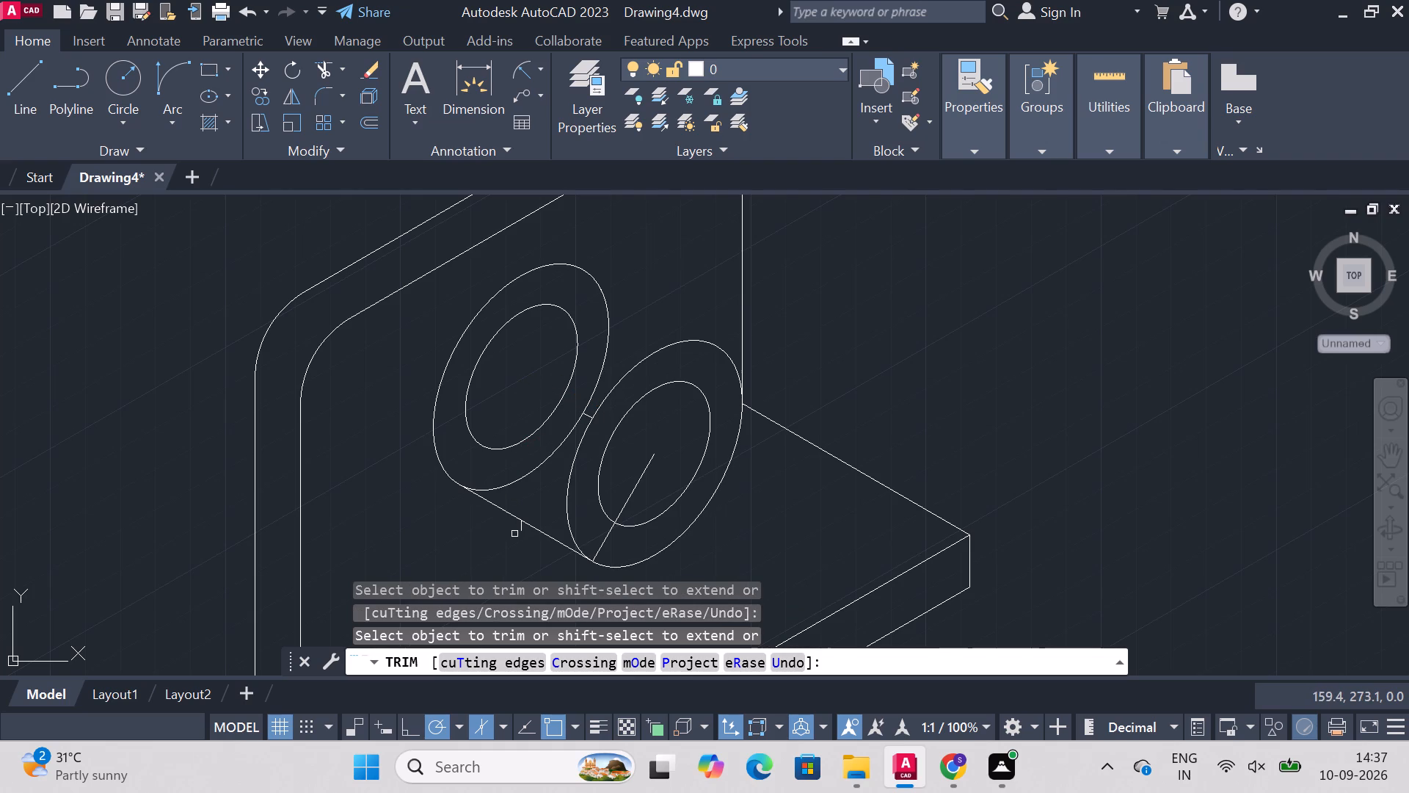
click(520, 529)
click(601, 539)
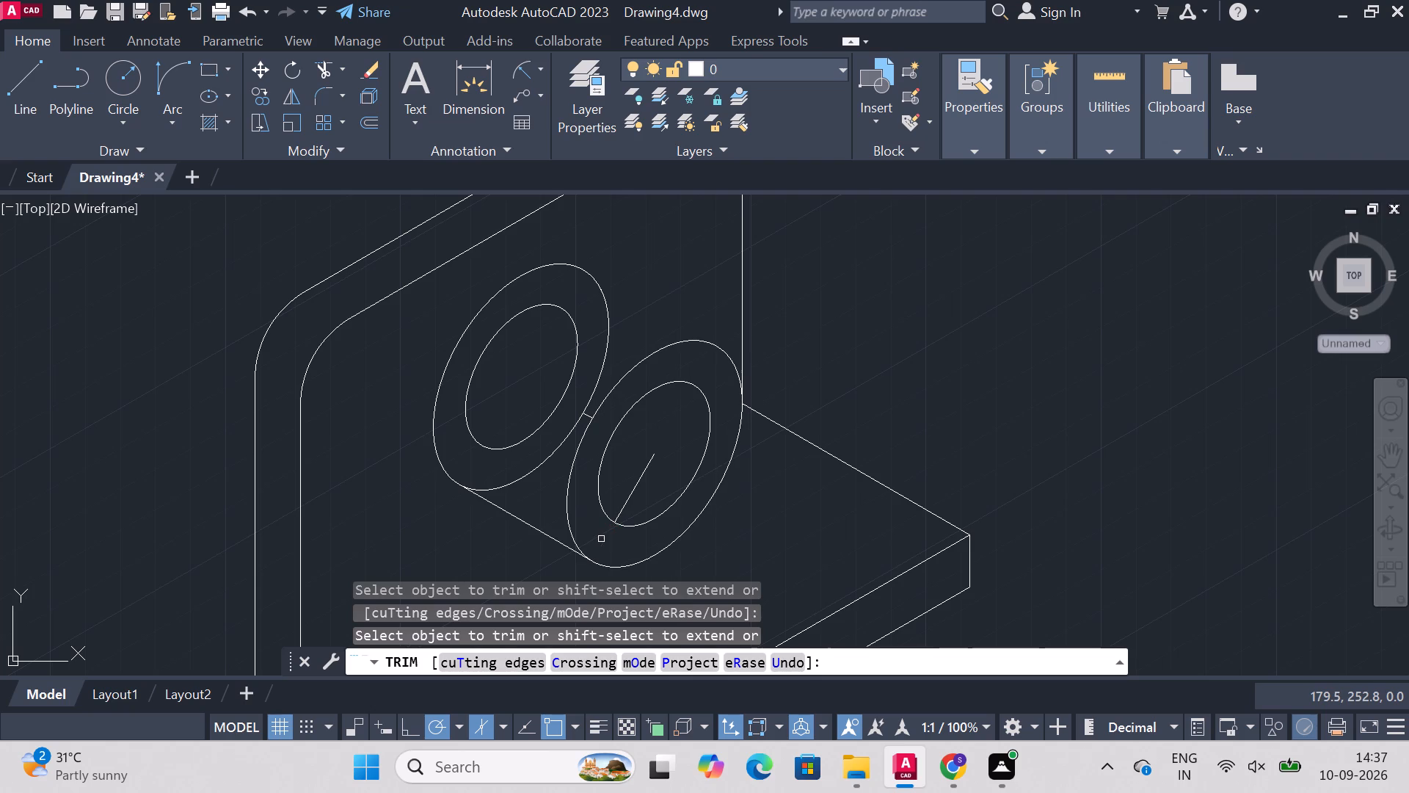
click(639, 479)
key(Escape)
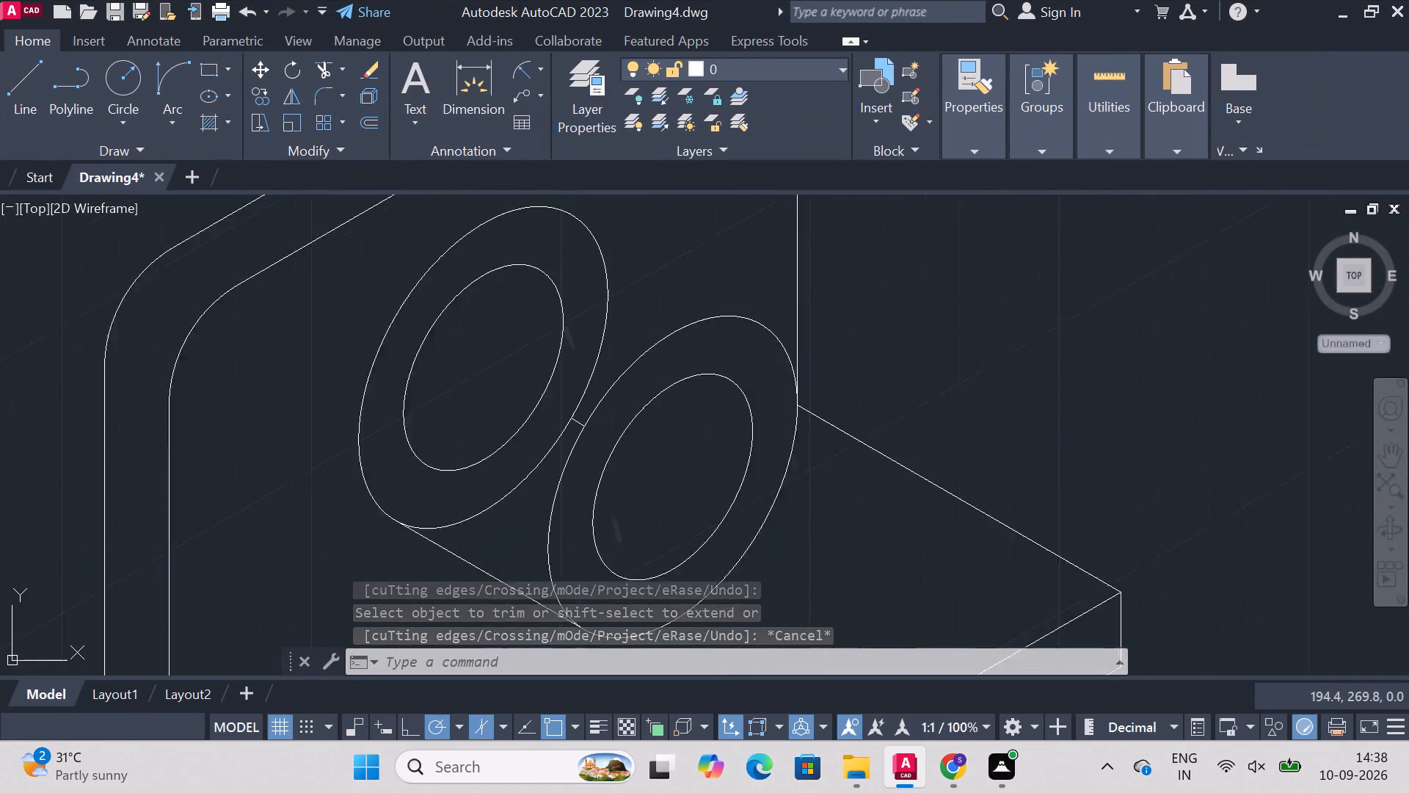
Trim away the short leftover piece of the axis line between the front and rear outer isocircles.
text(trim)
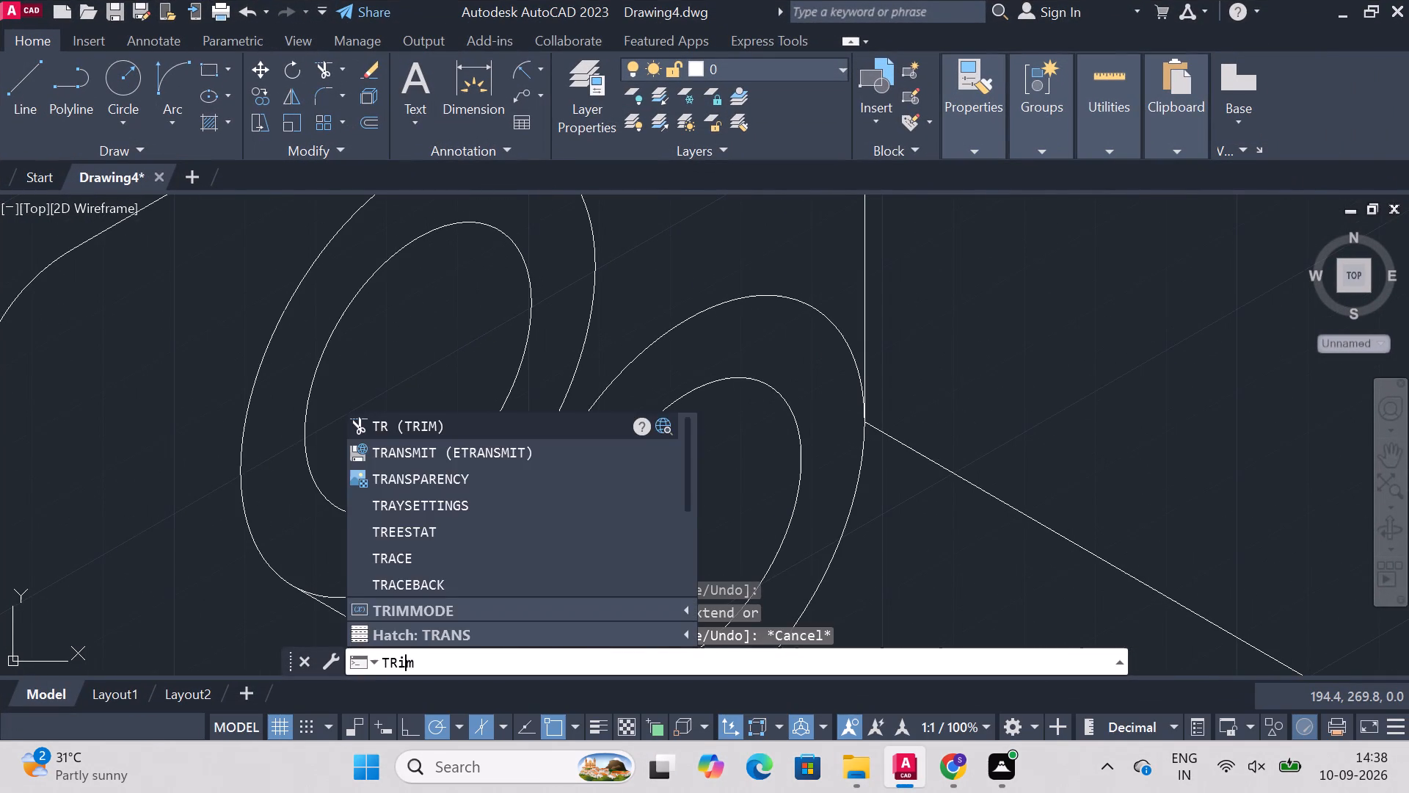
key(Return)
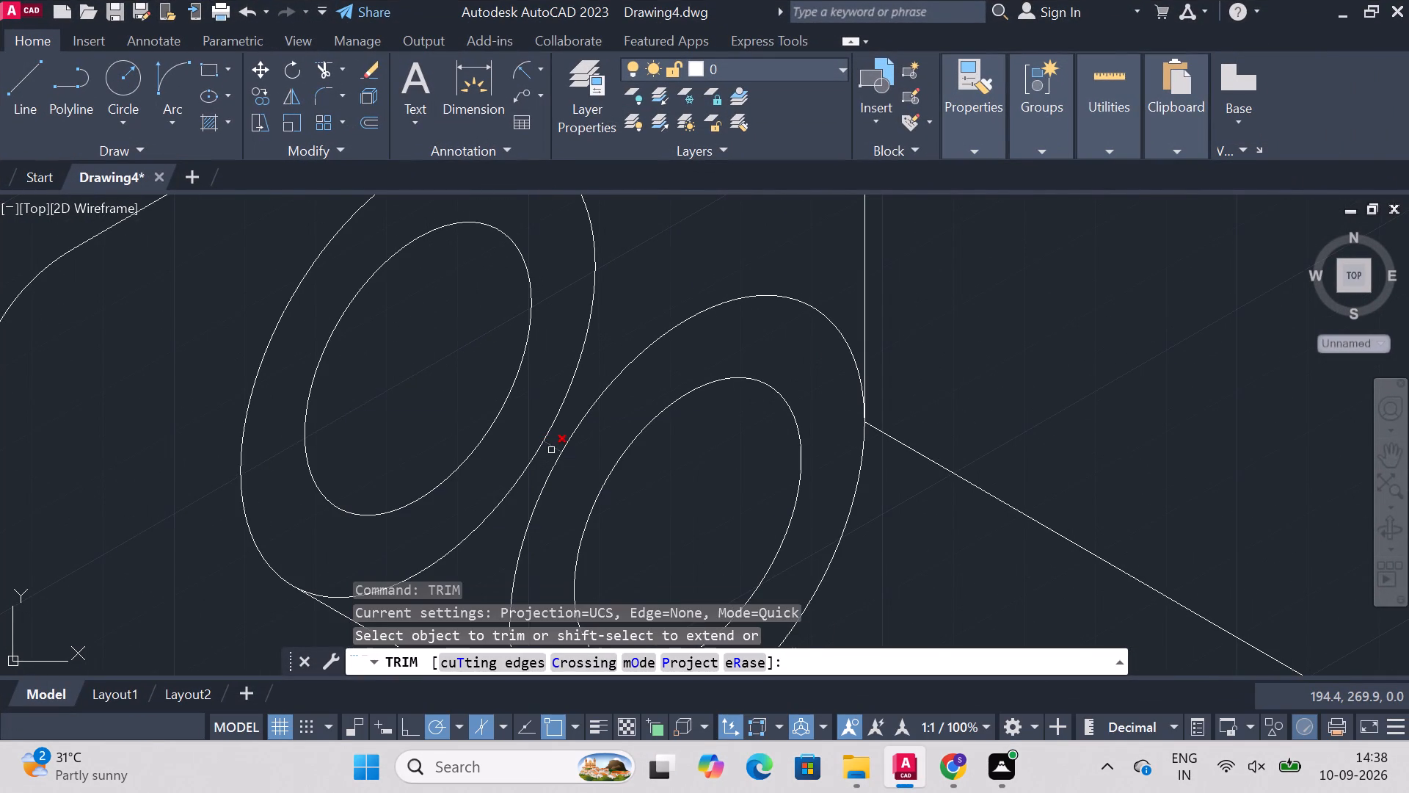
click(551, 450)
key(Escape)
key(Escape)
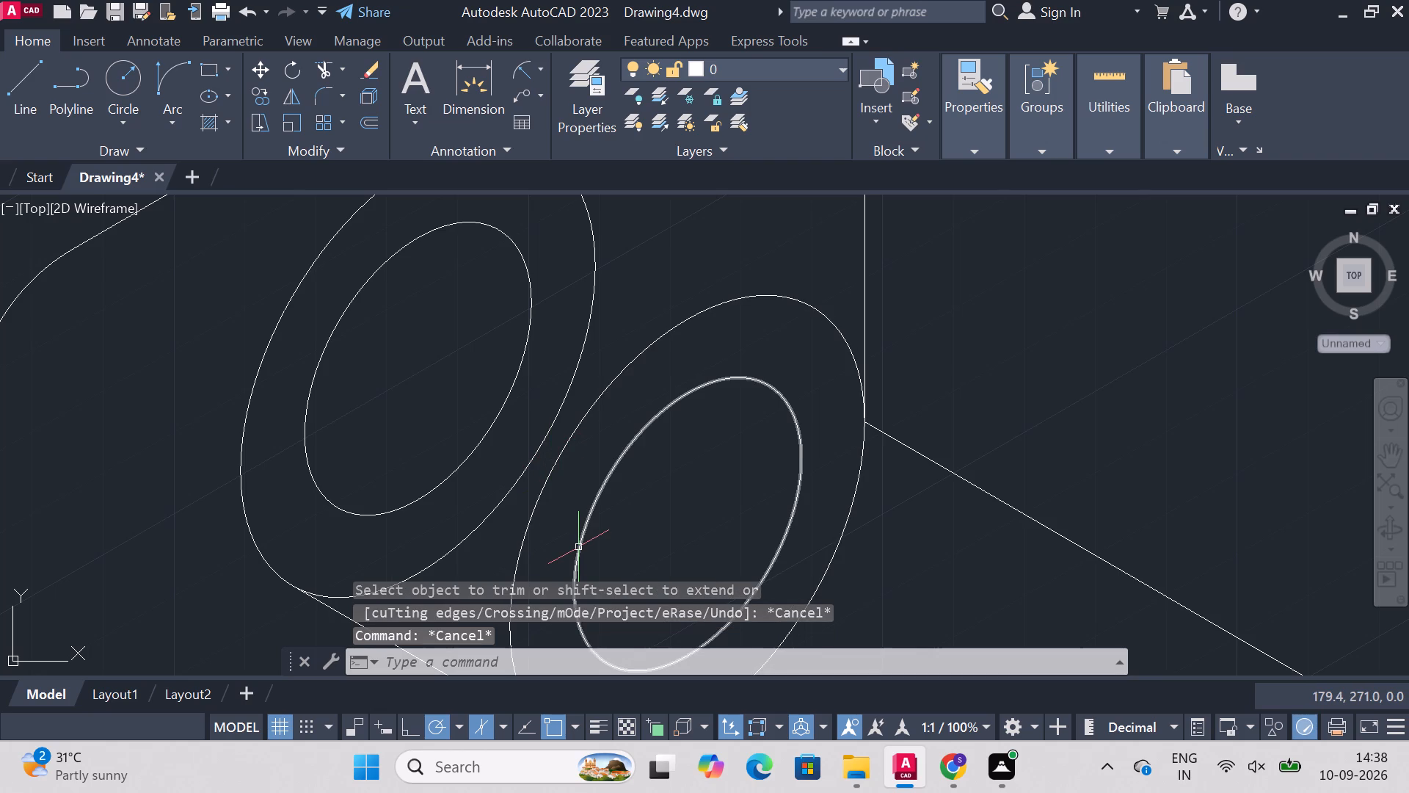
Draw a 60° line from the front isocircles' centre to the outer one's upper edge, and another back to the rear outer isocircle's upper edge.
text(line)
key(Return)
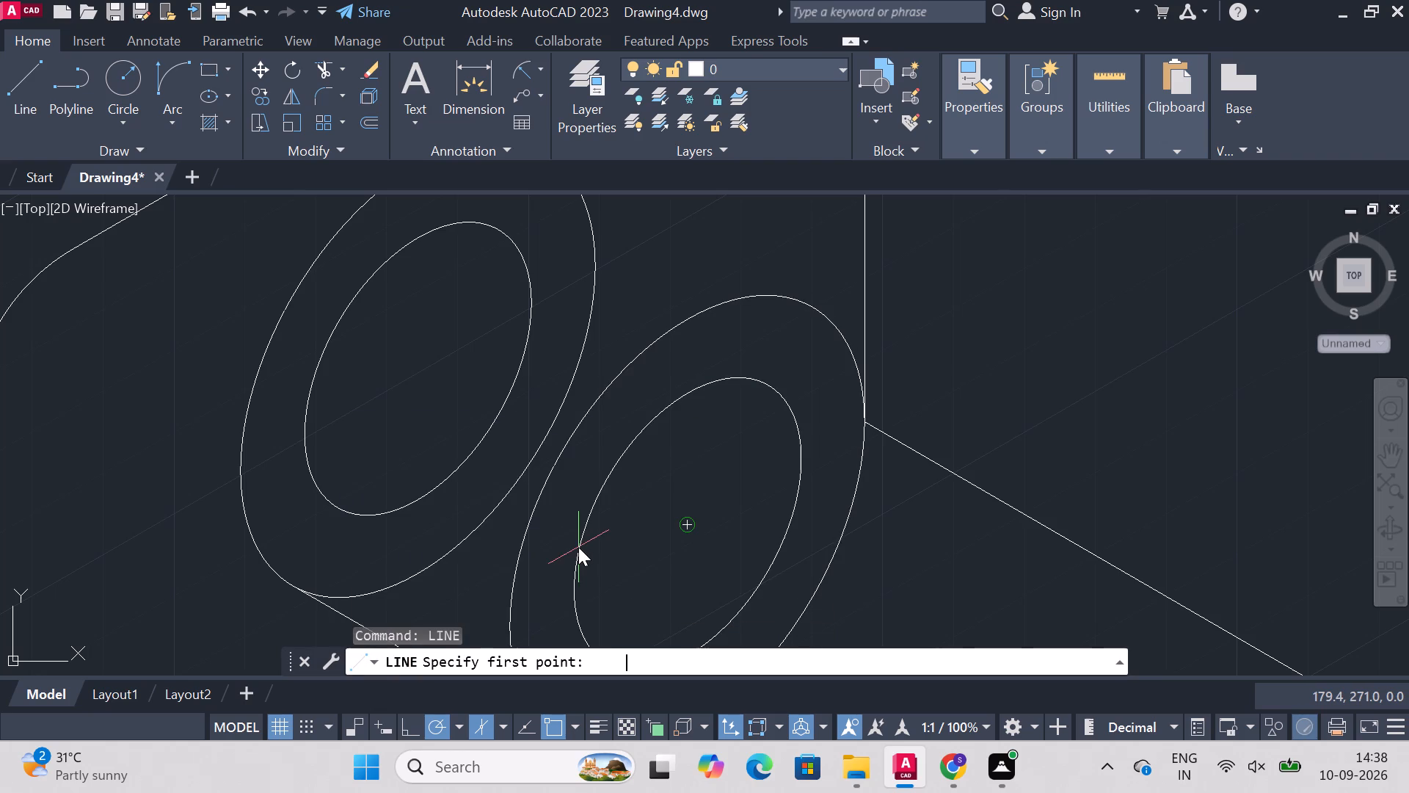
click(689, 527)
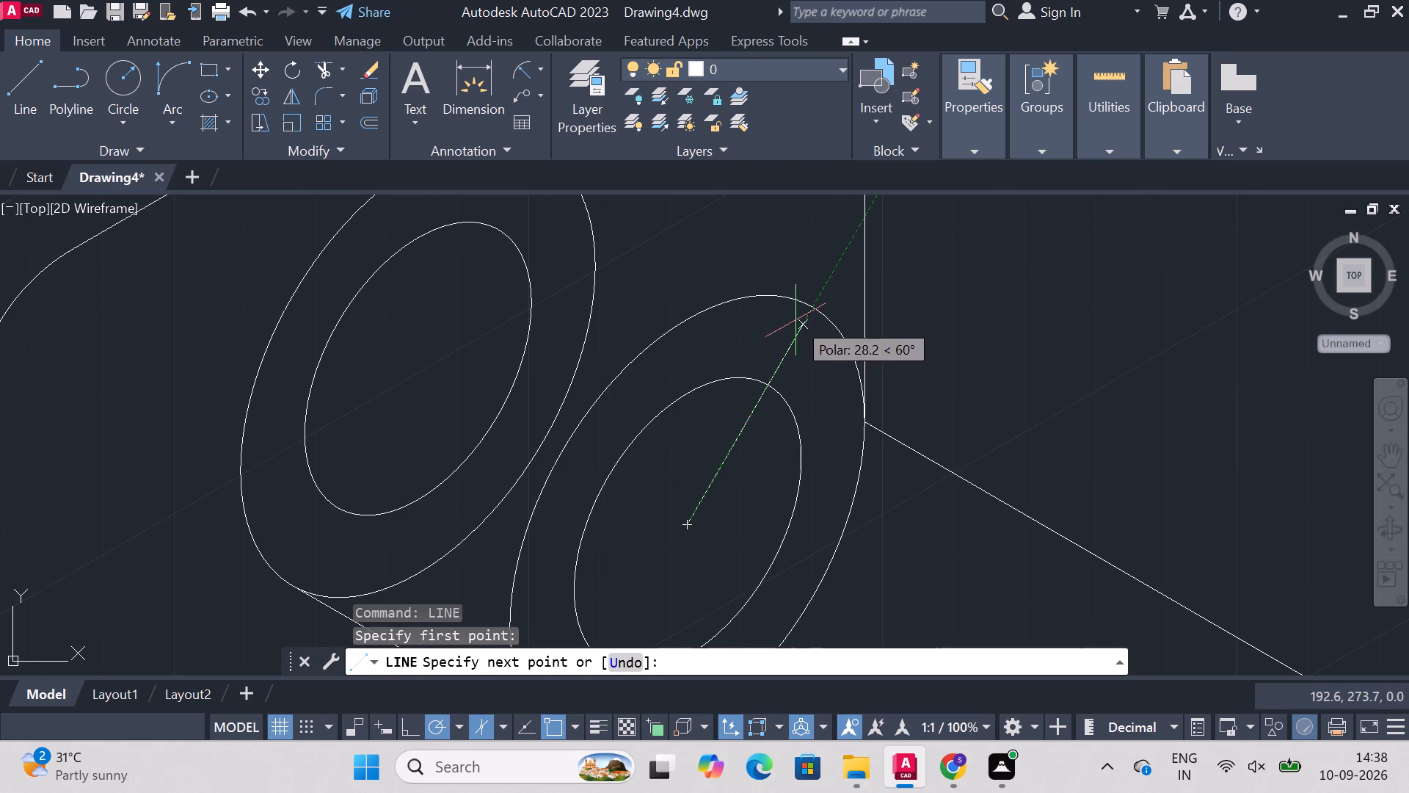
double_click(813, 309)
key(Escape)
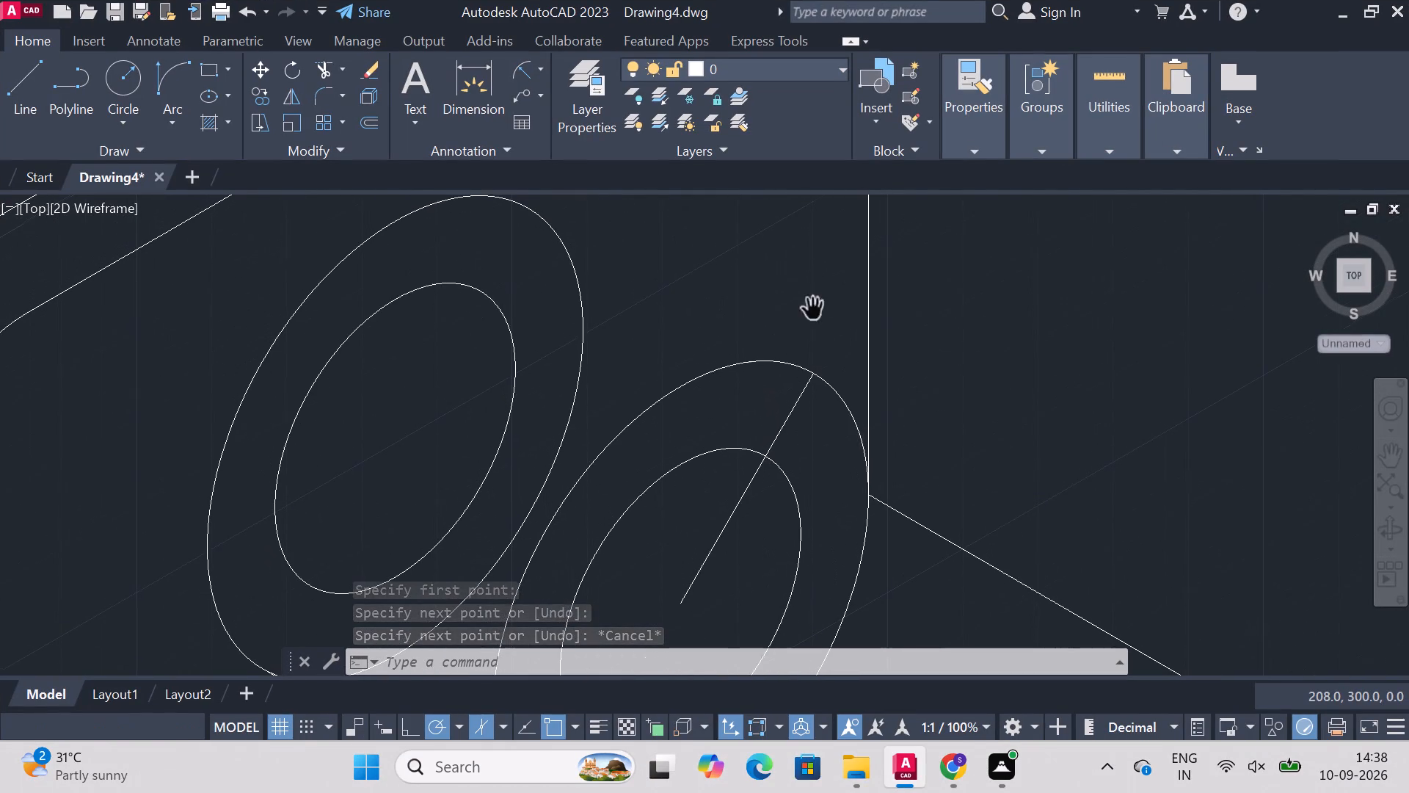
text(line)
key(Return)
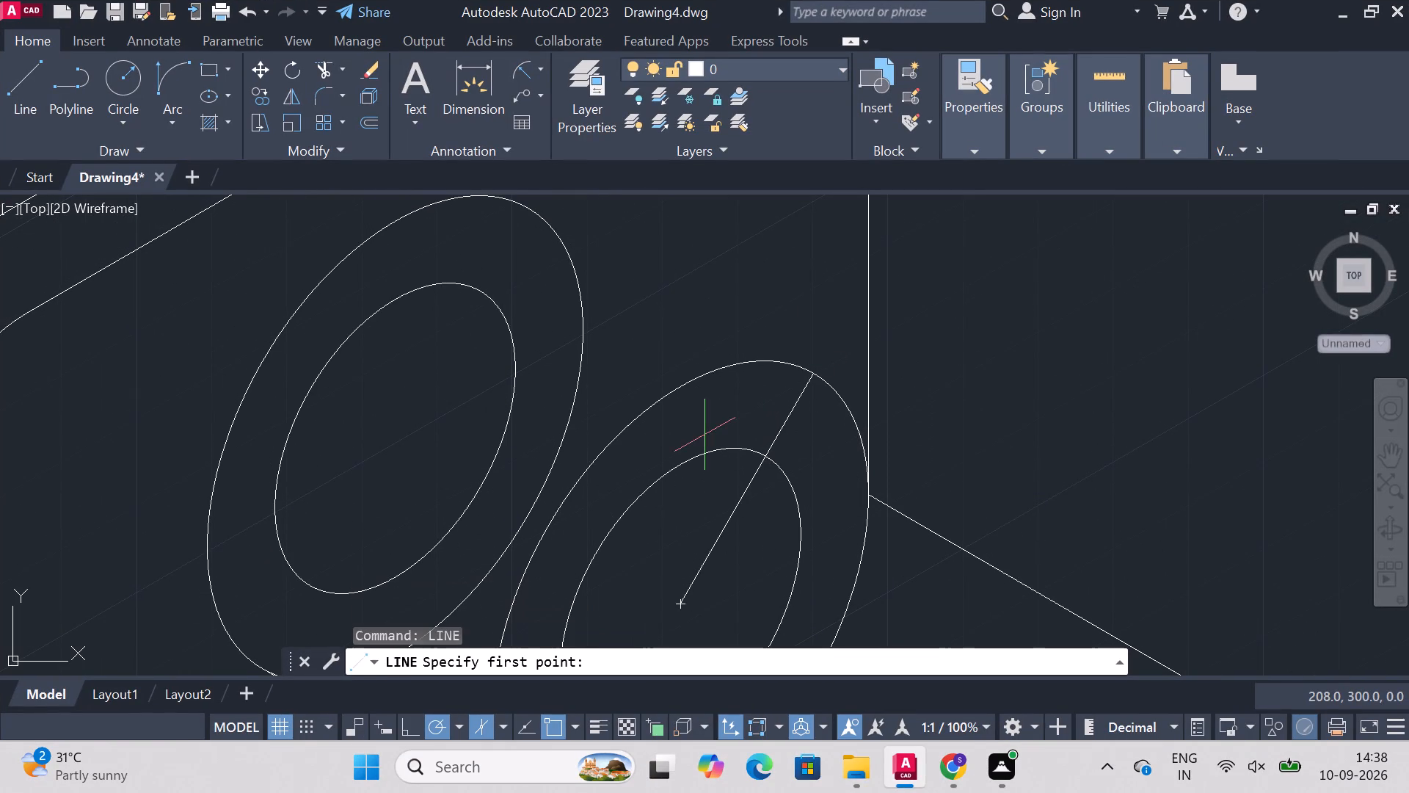
click(817, 369)
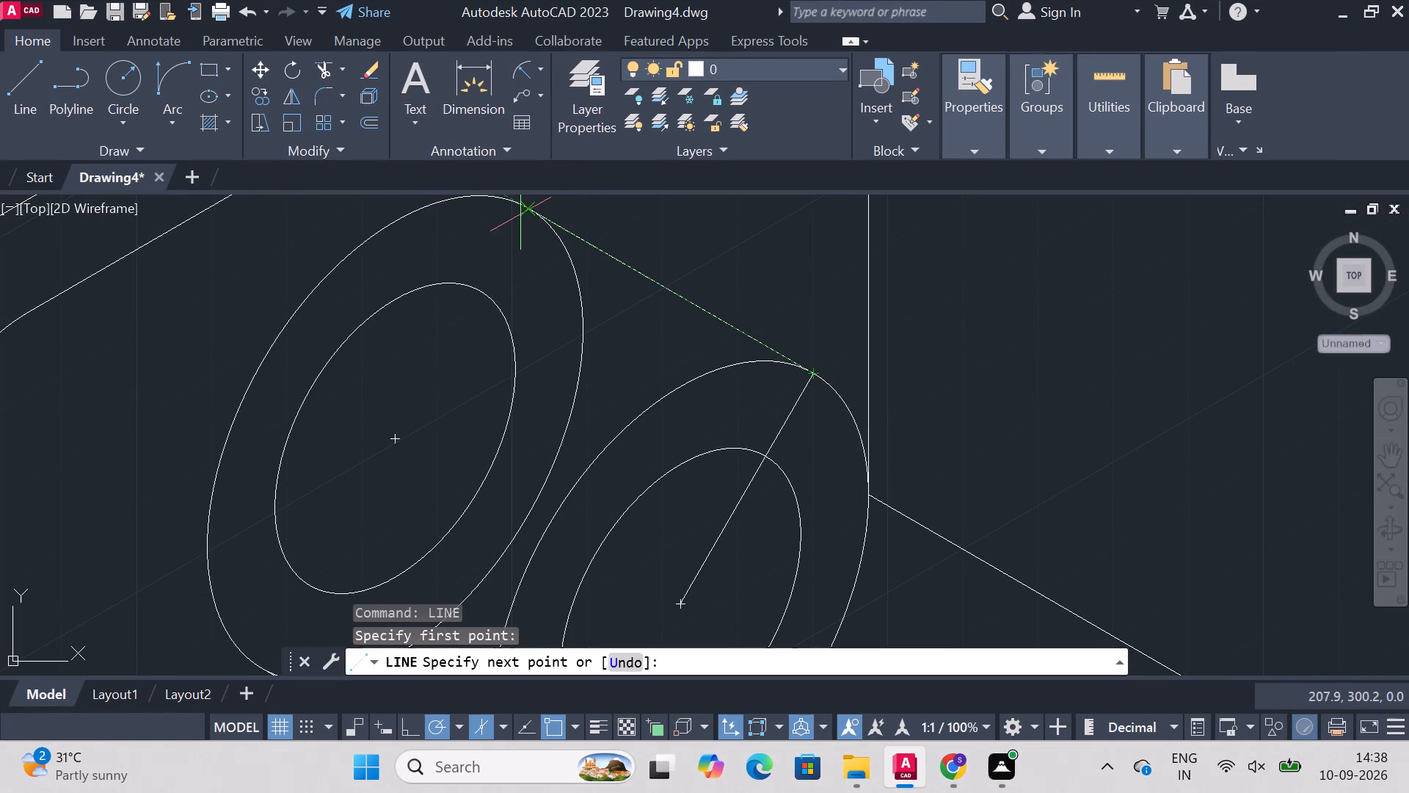
click(523, 212)
key(Escape)
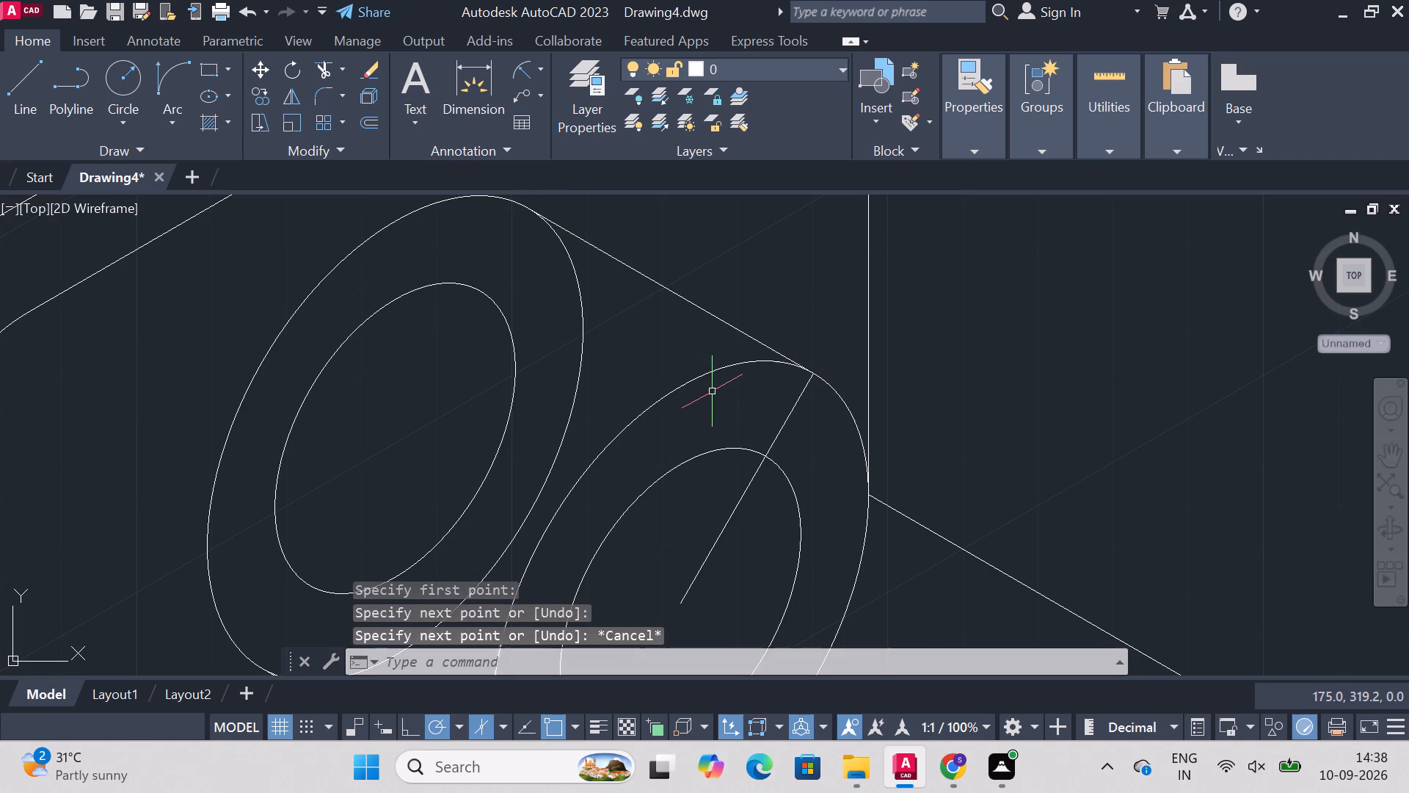
Trim away both parts of the upper radial construction line in the front isocircles.
text(trim)
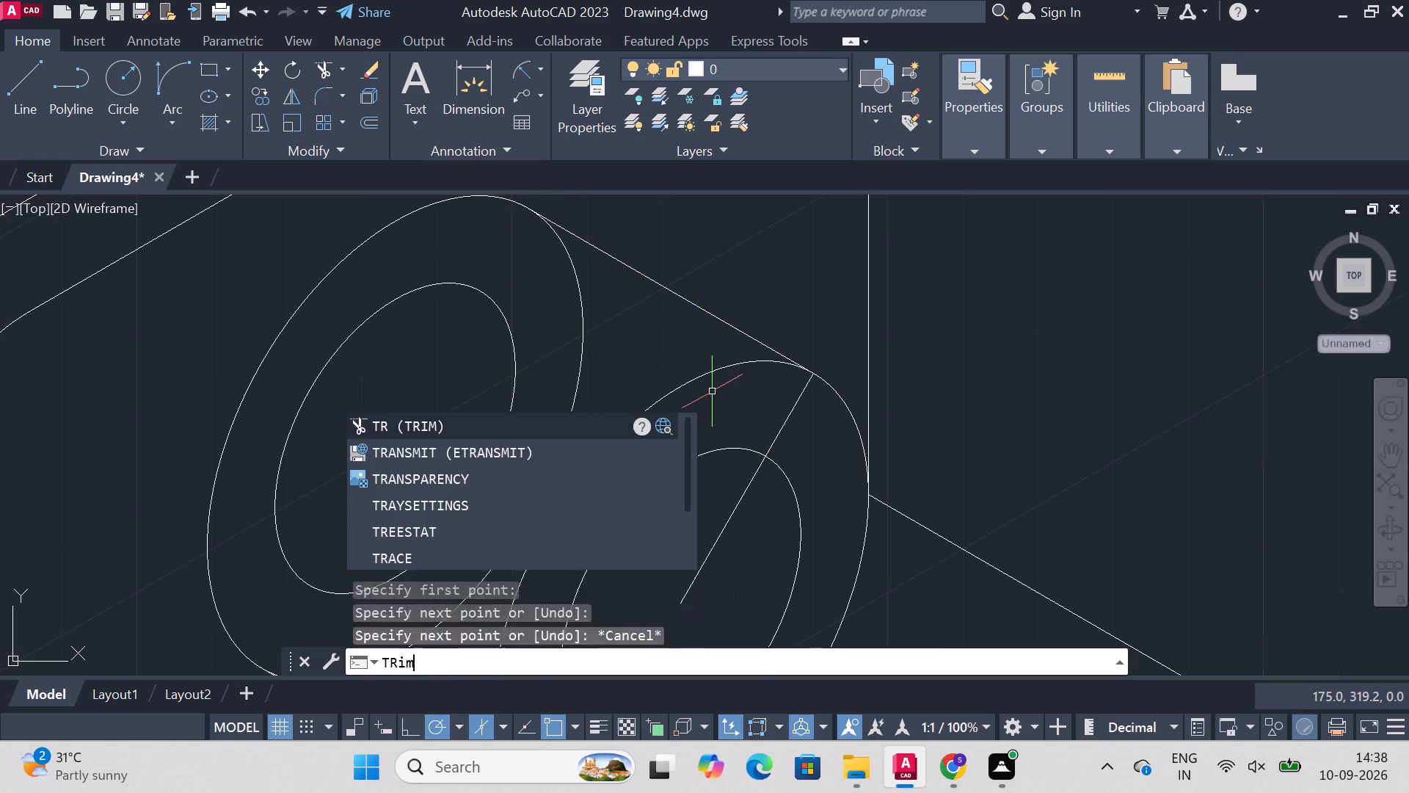
key(Return)
click(780, 424)
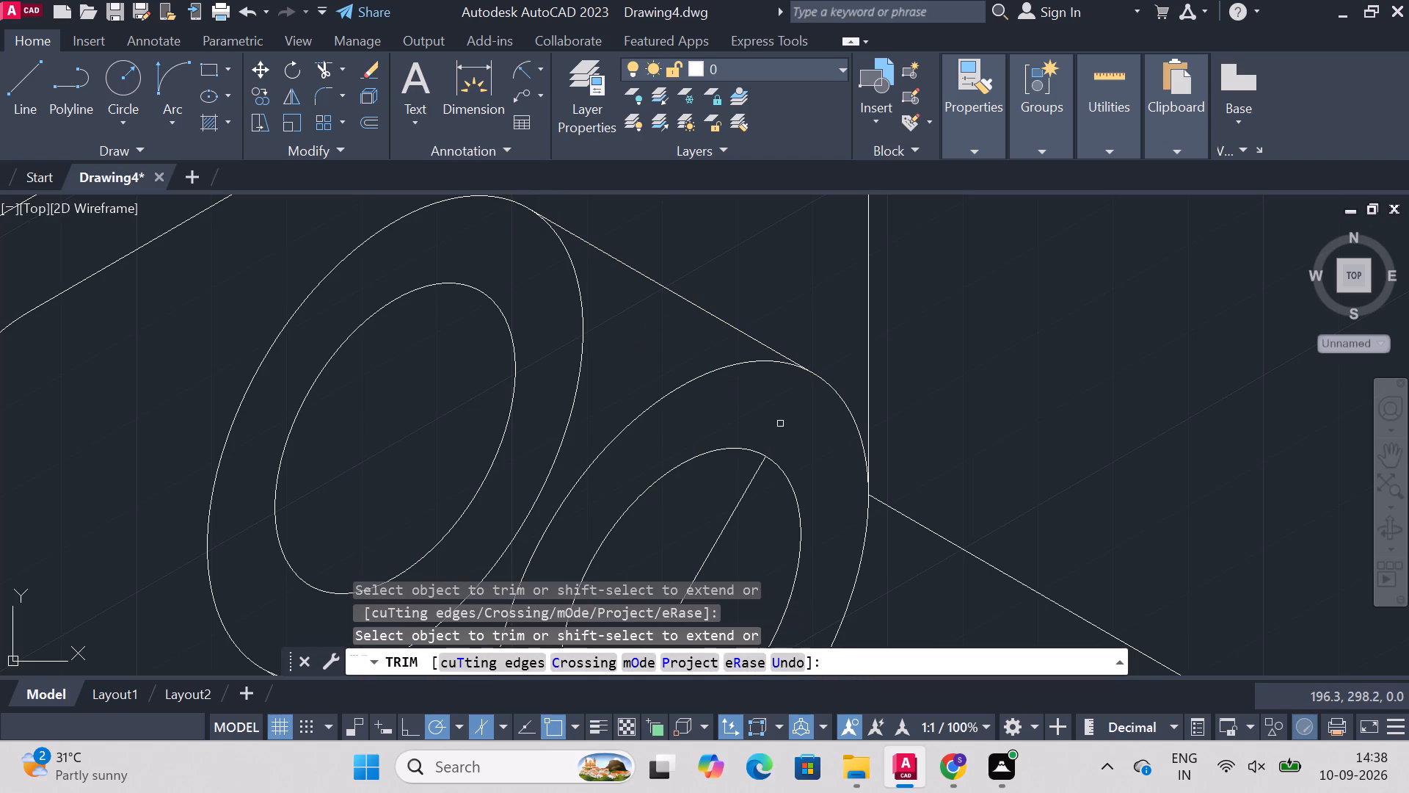
click(732, 513)
key(Escape)
key(Escape)
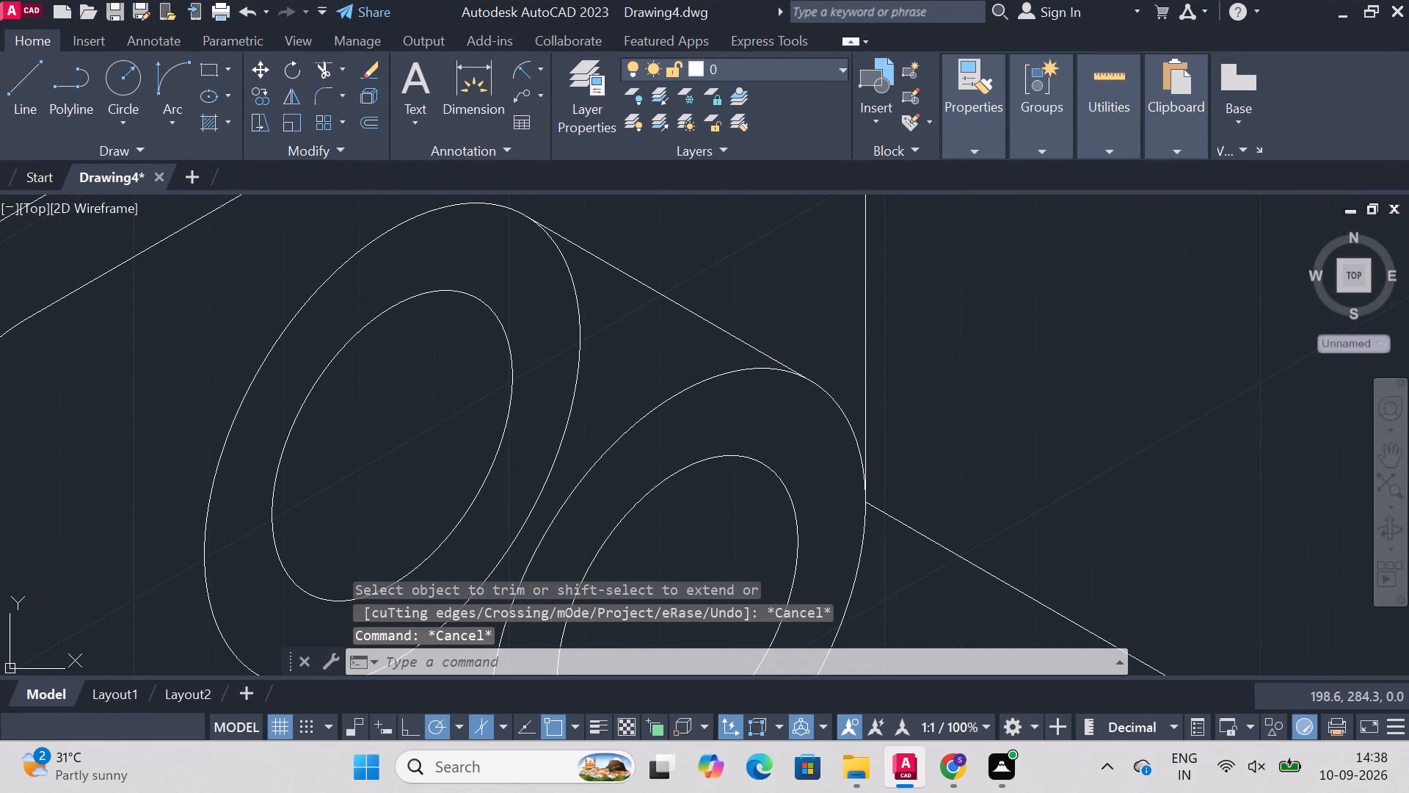
key(z)
key(Return)
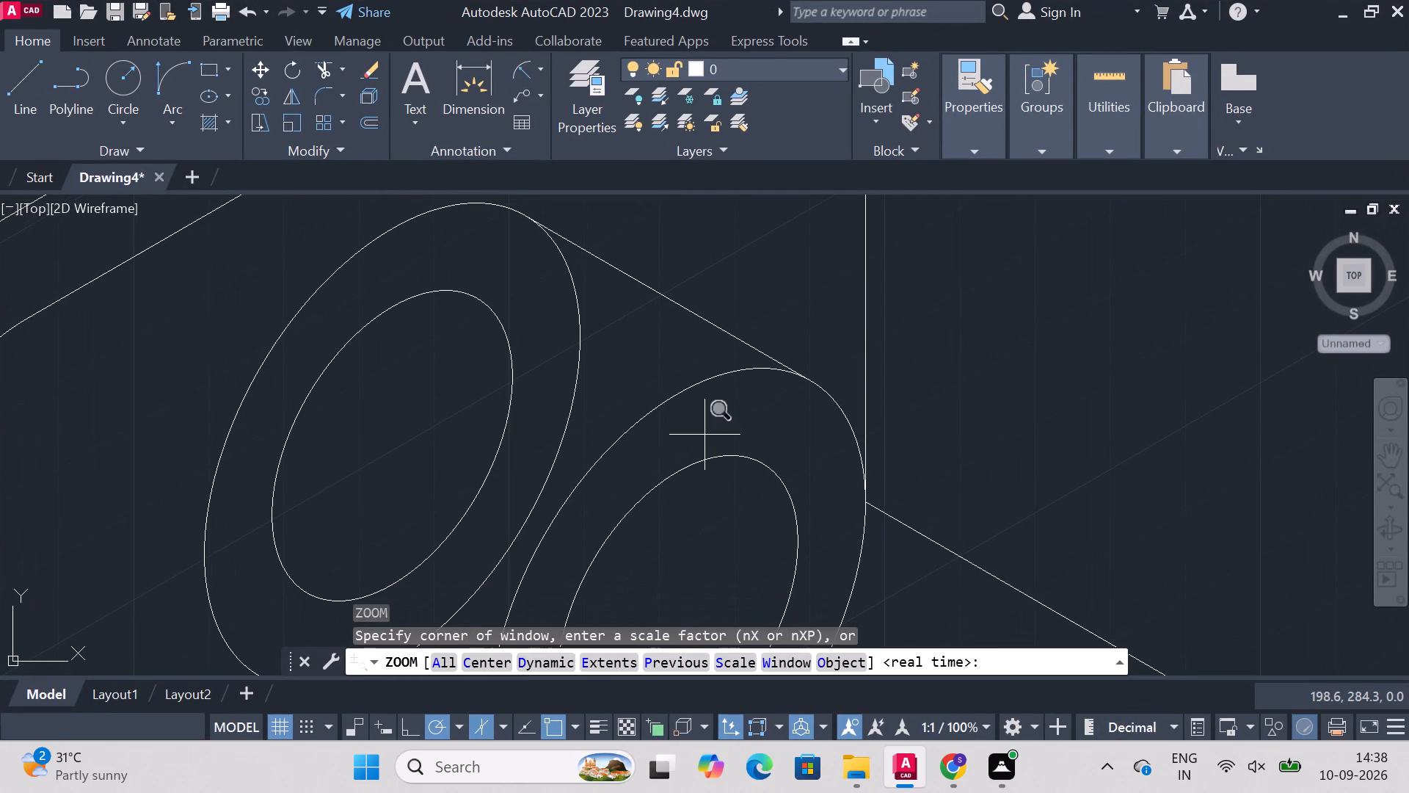
key(a)
key(Return)
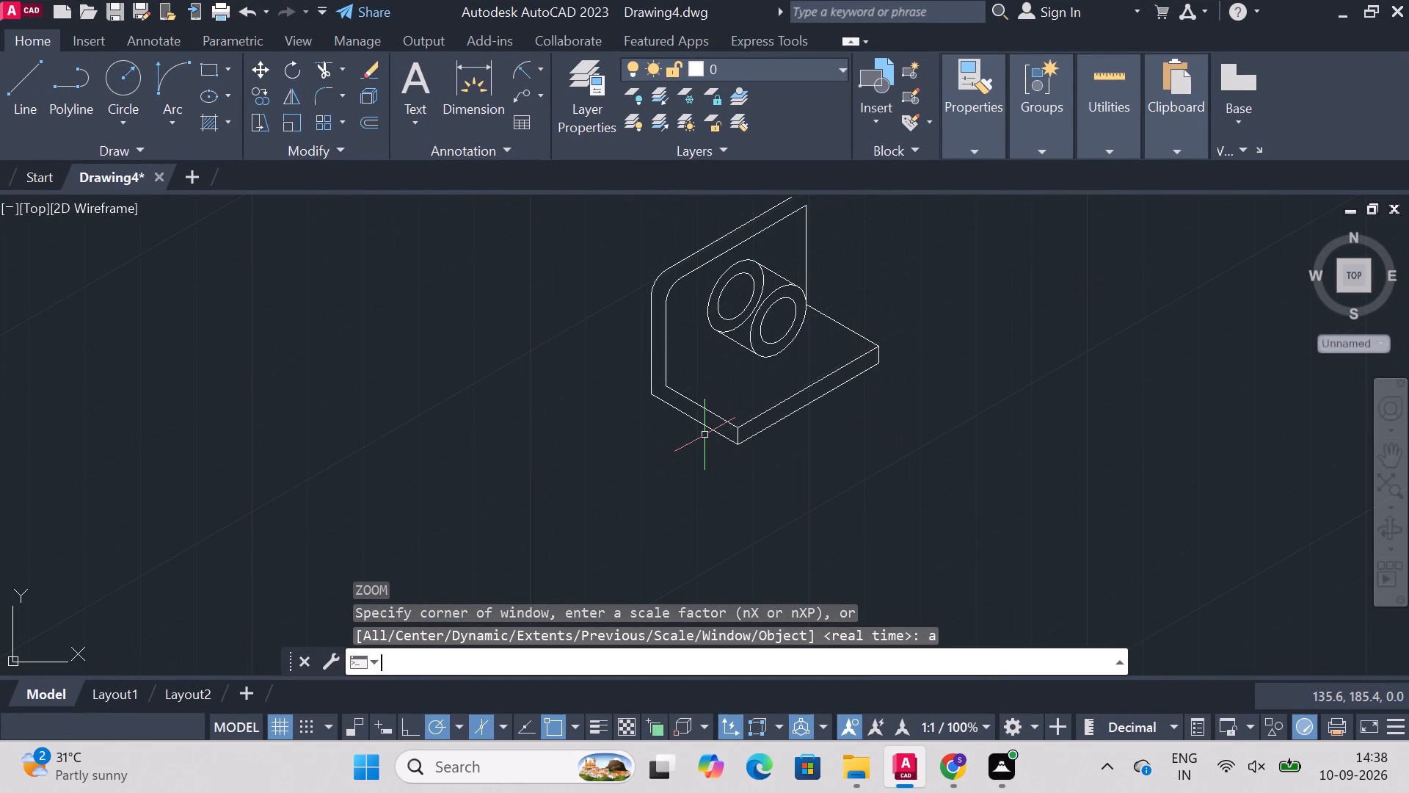
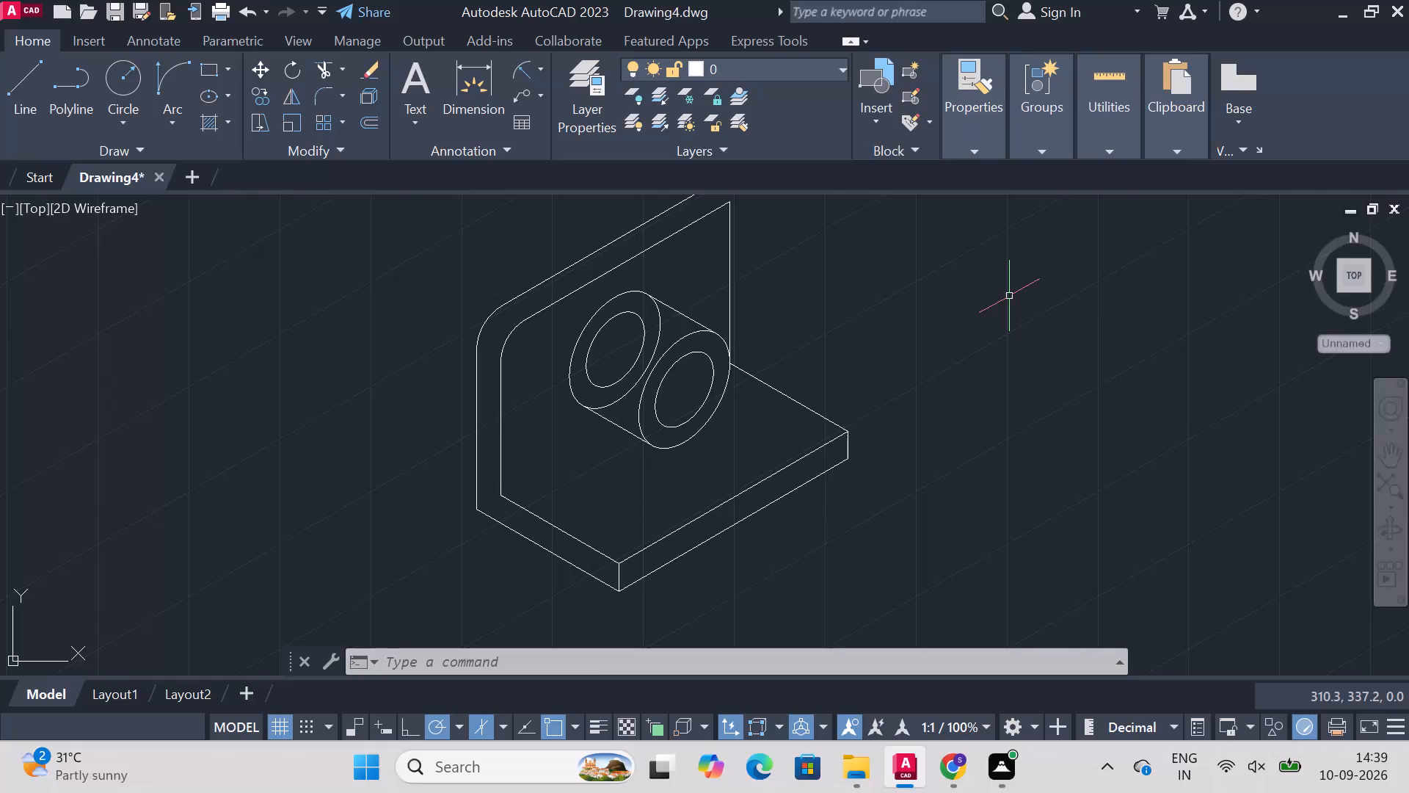
Draw a vertical construction line about 62 units up from the centre of the front isocircles.
text(line)
key(Return)
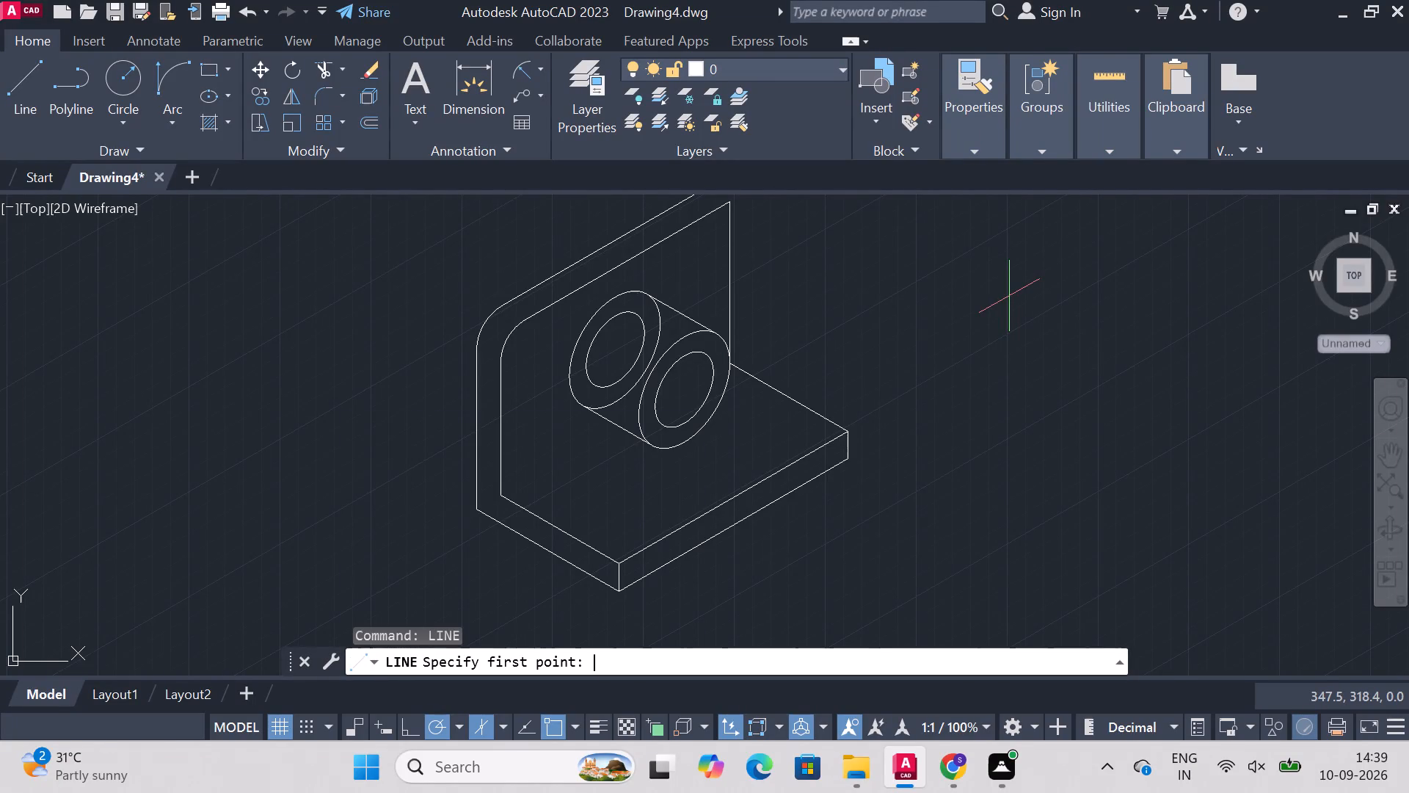
click(685, 387)
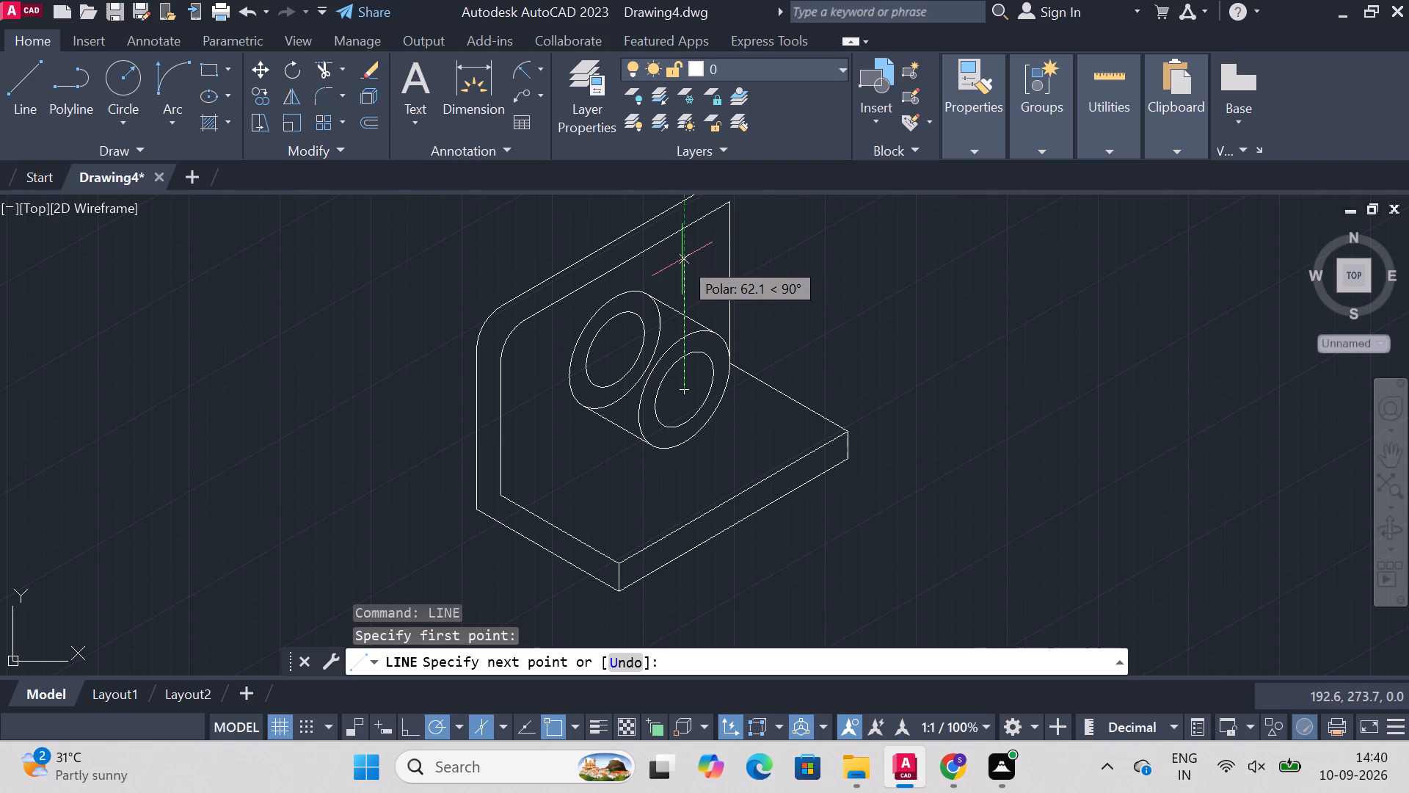
click(682, 259)
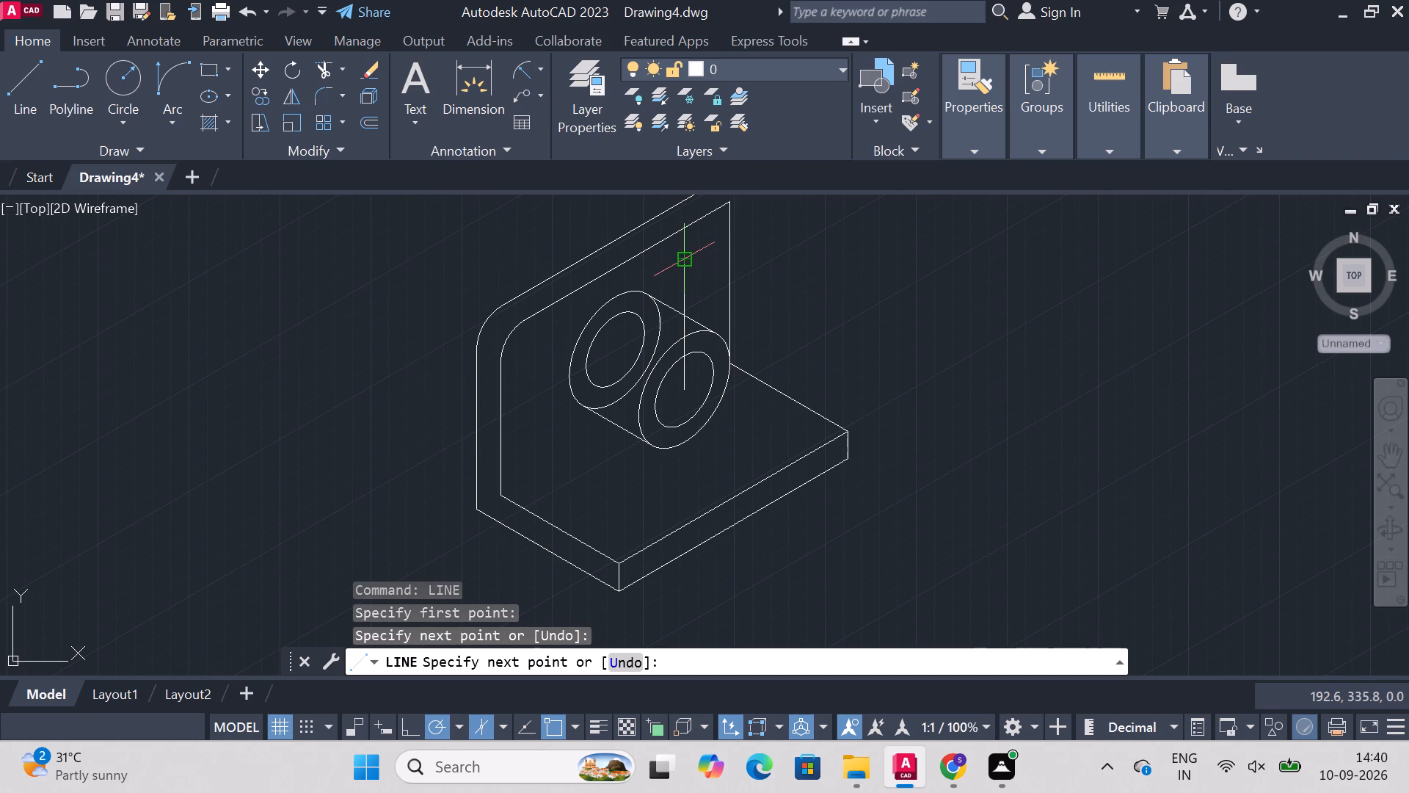
key(Escape)
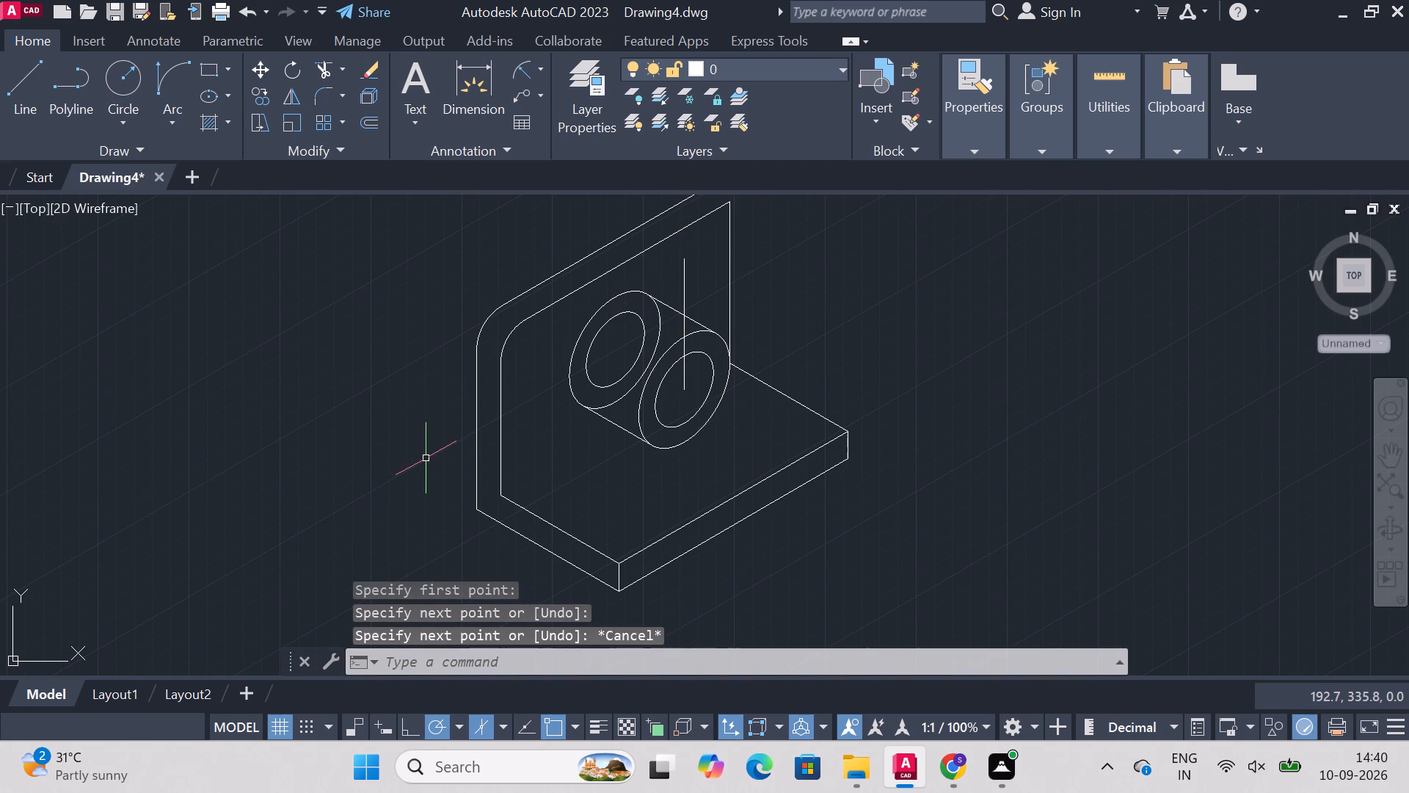
key(Escape)
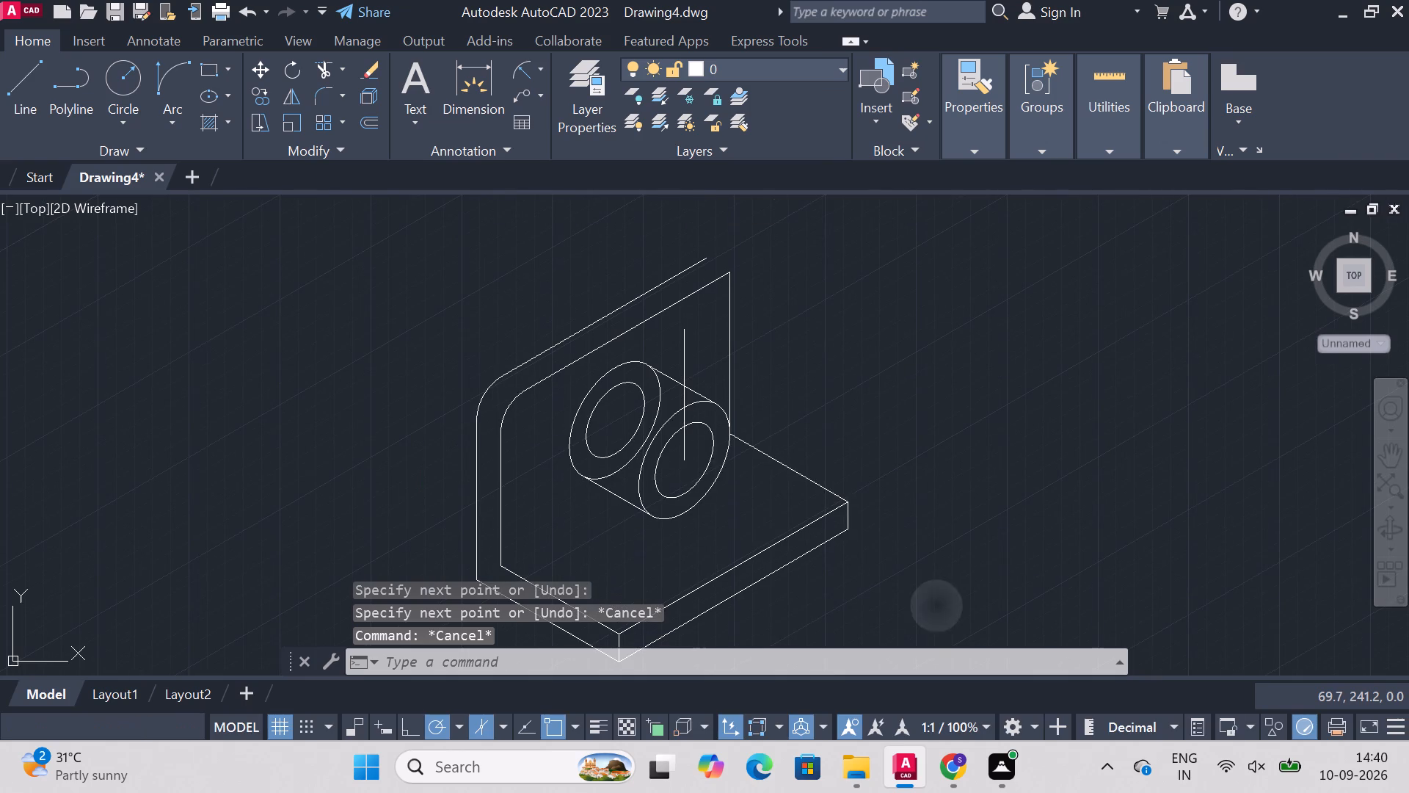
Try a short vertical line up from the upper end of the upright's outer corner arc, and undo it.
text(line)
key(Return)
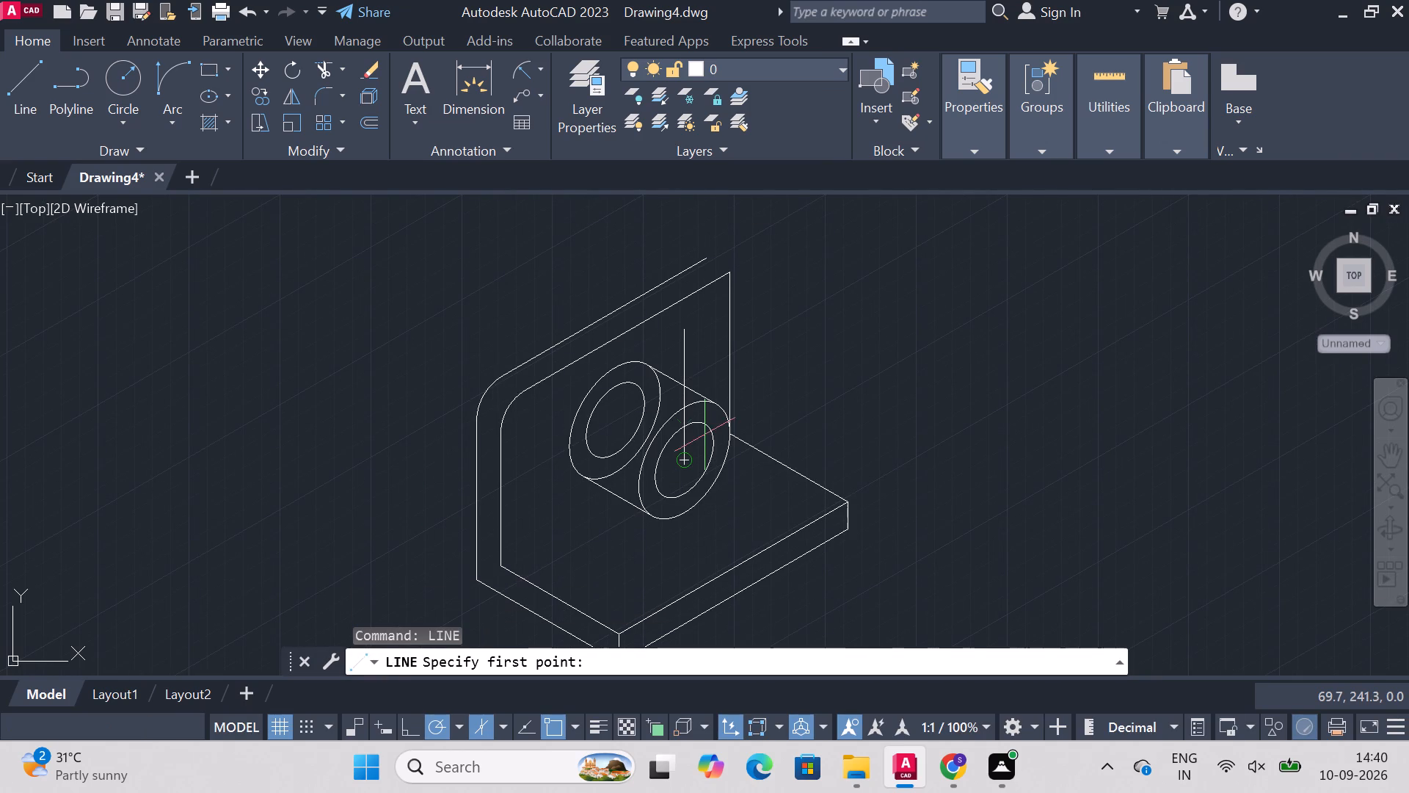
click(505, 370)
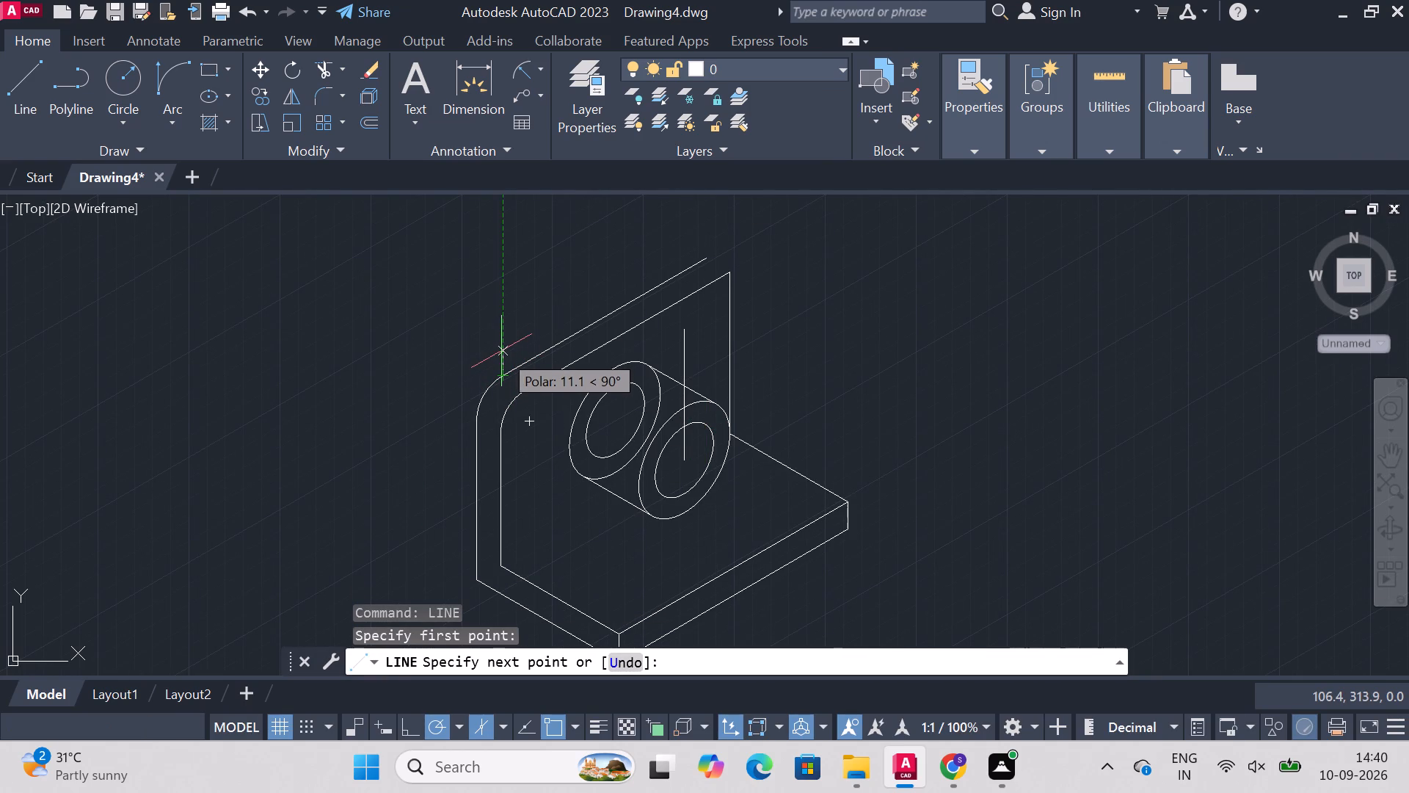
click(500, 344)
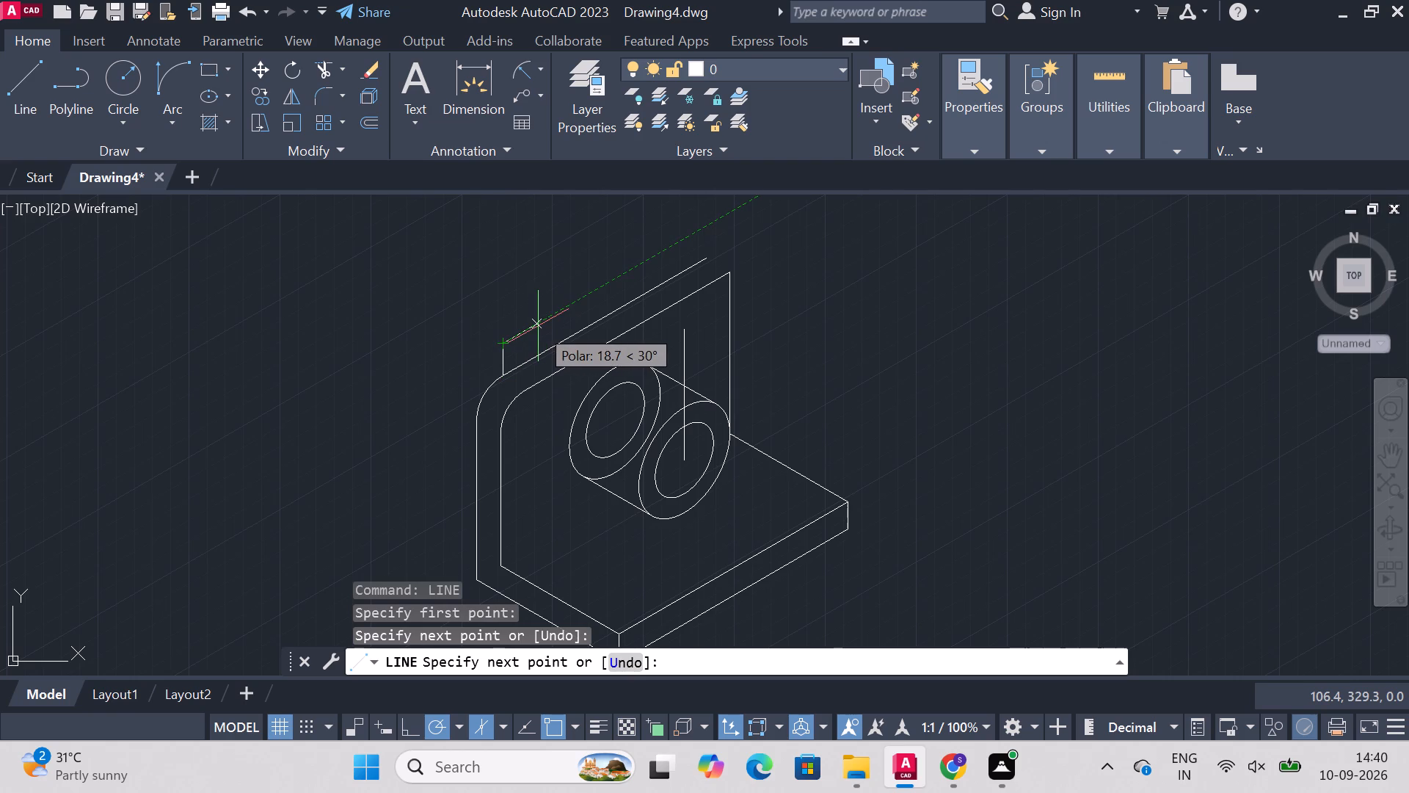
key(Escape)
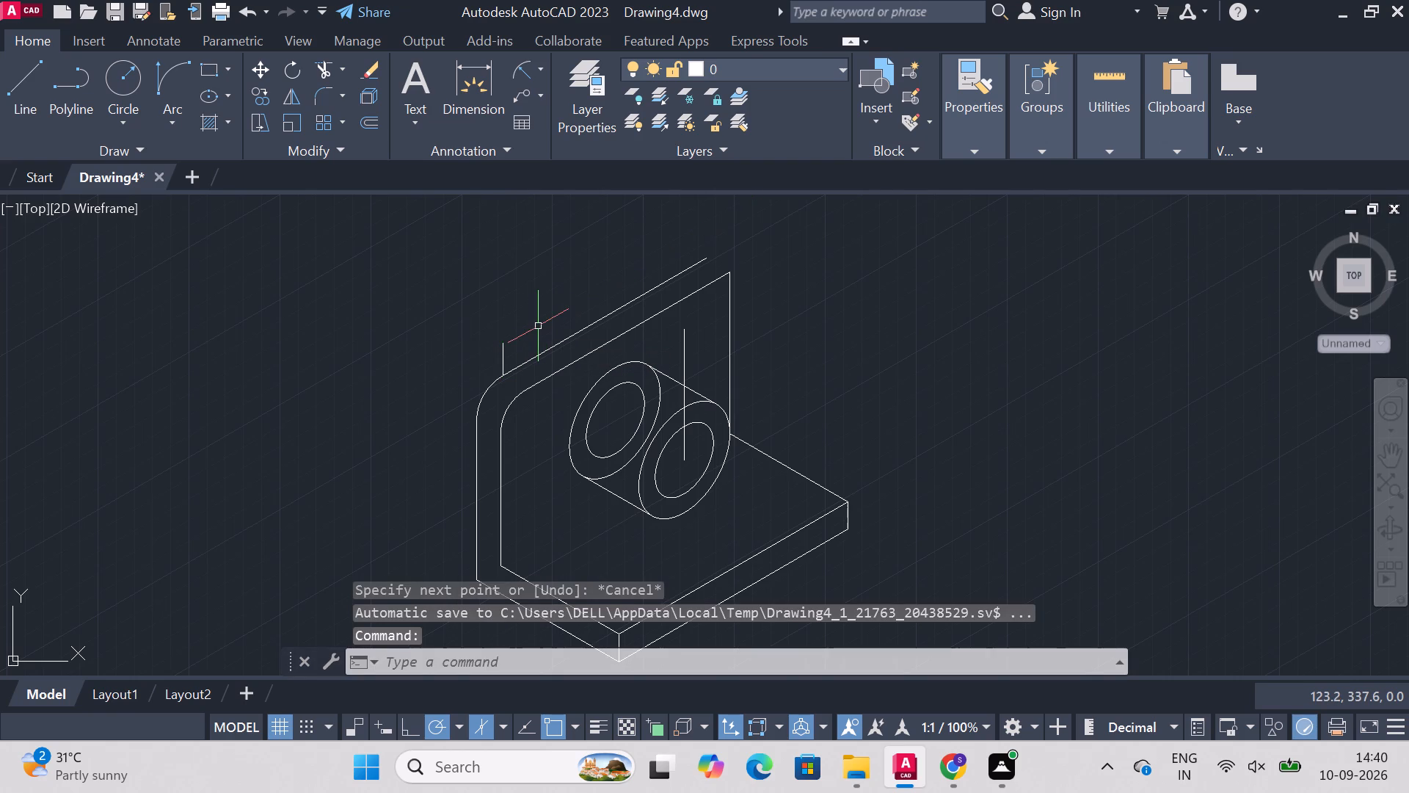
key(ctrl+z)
Draw construction lines from the outer corner arc's lower end: vertically up, 63 units at 30°, and obliquely down to the boss's vertical line.
text(line)
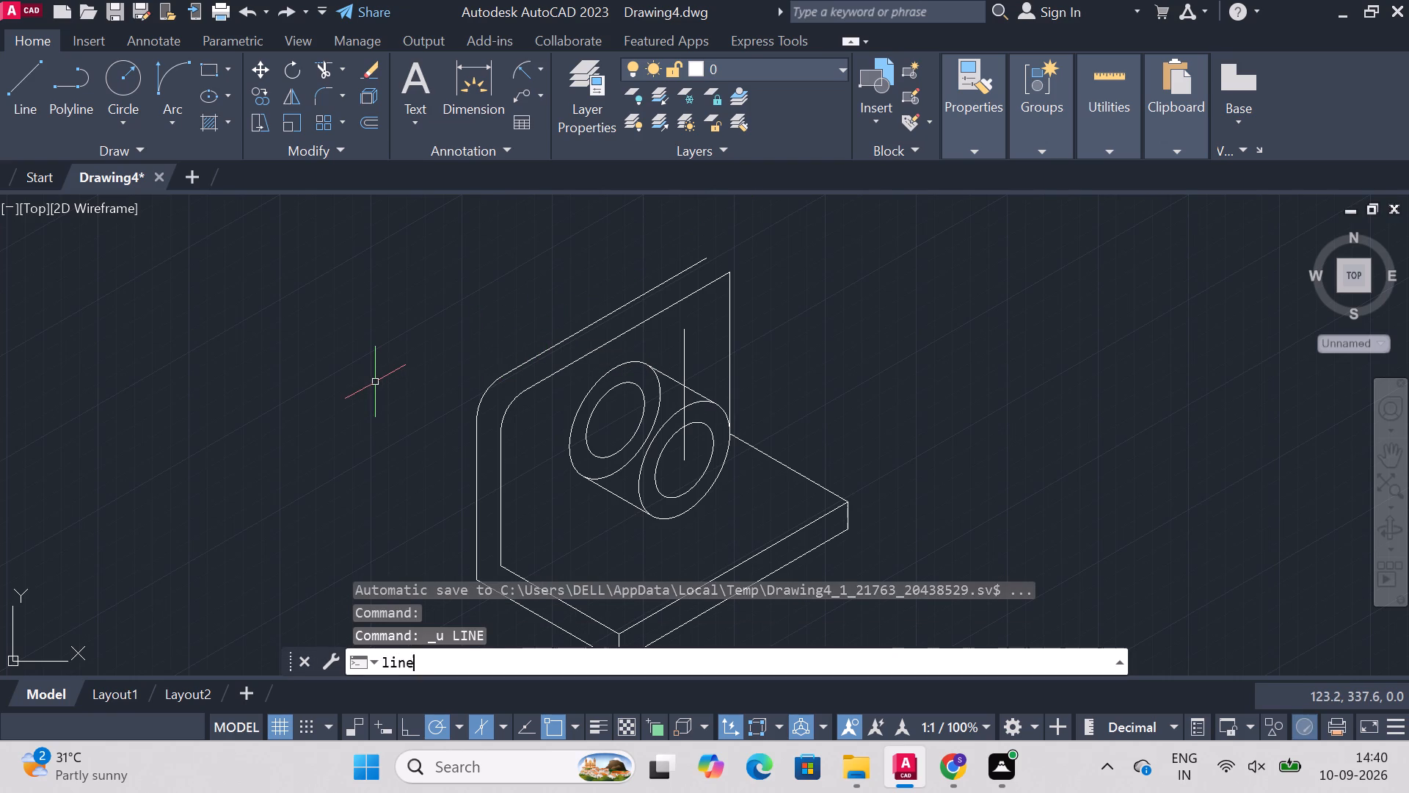
key(Return)
click(478, 418)
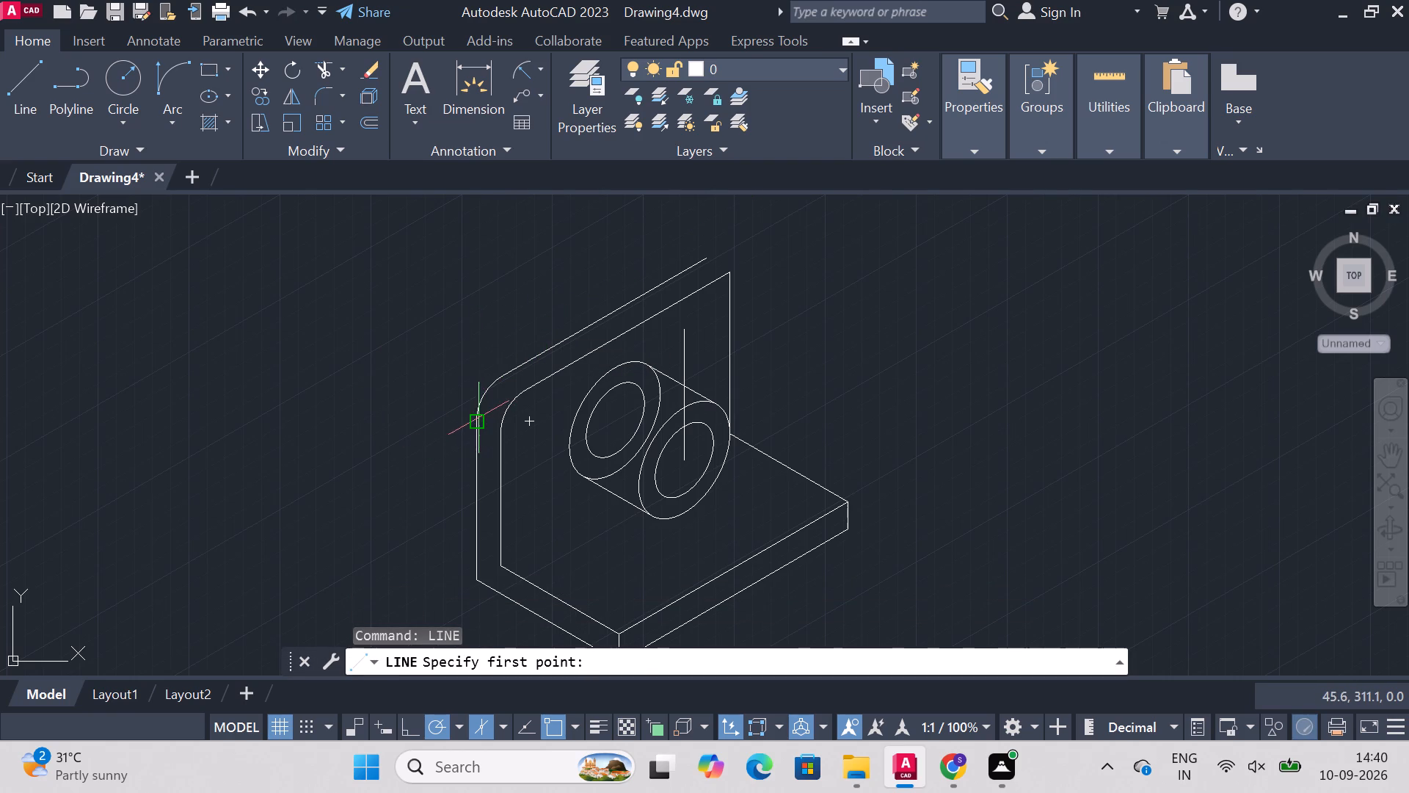
click(476, 359)
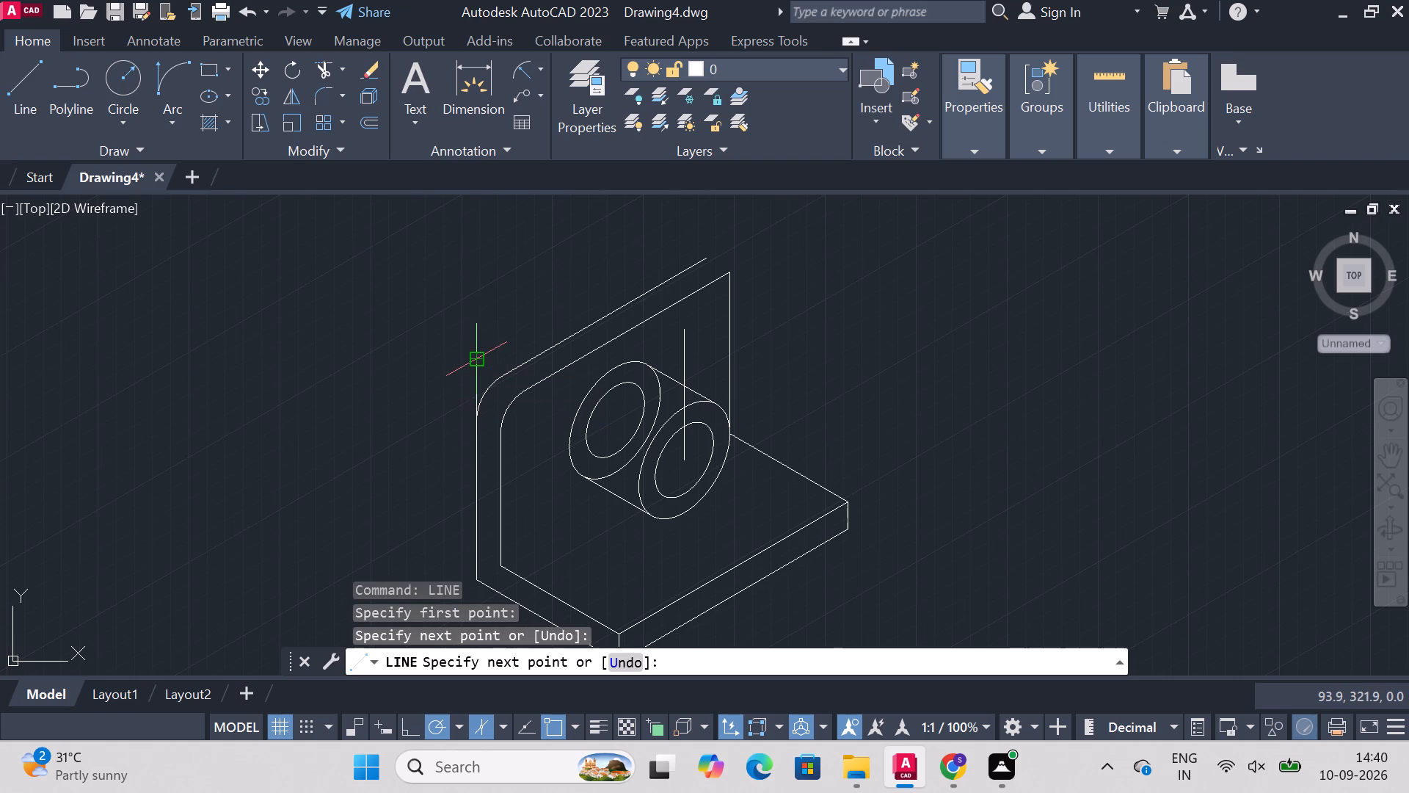
text(63)
key(Return)
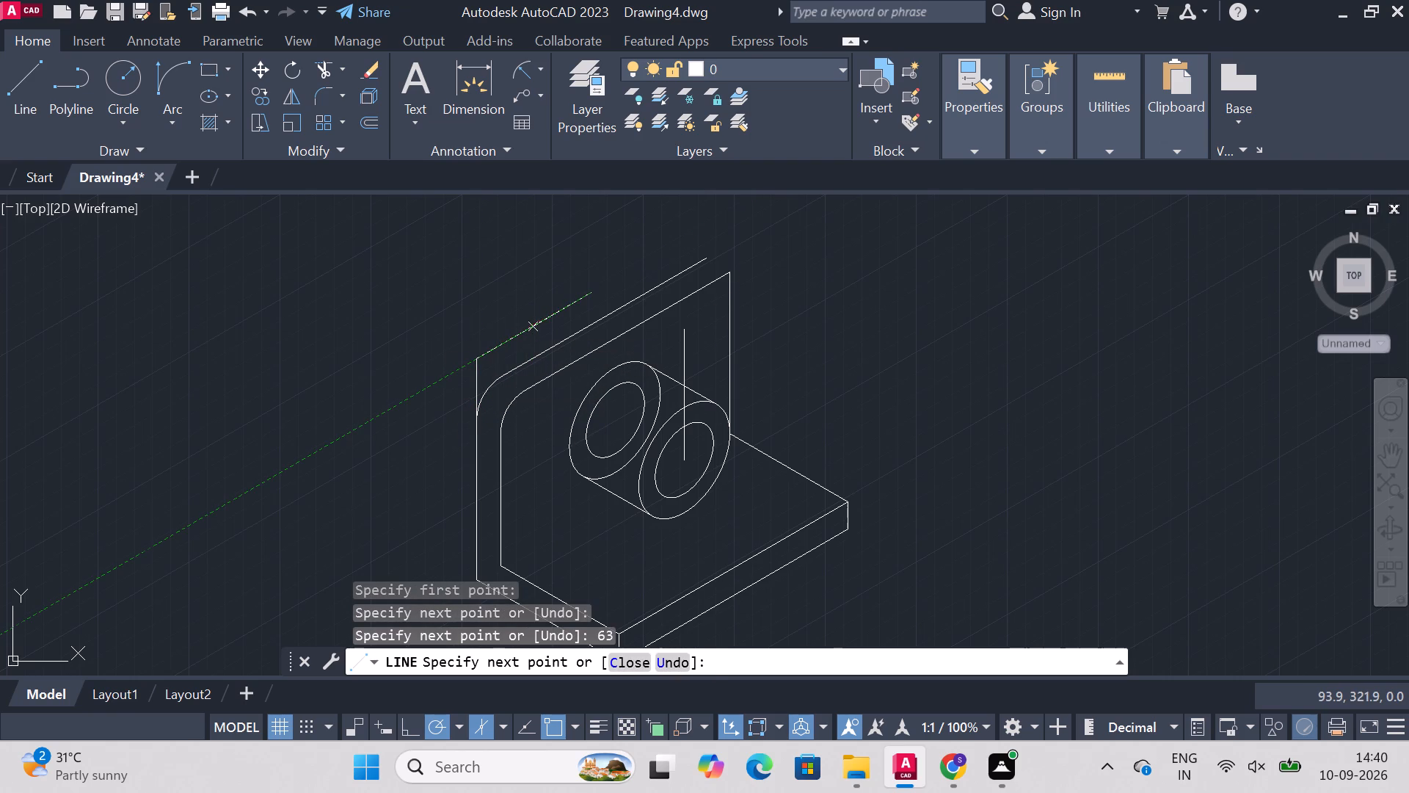
click(682, 348)
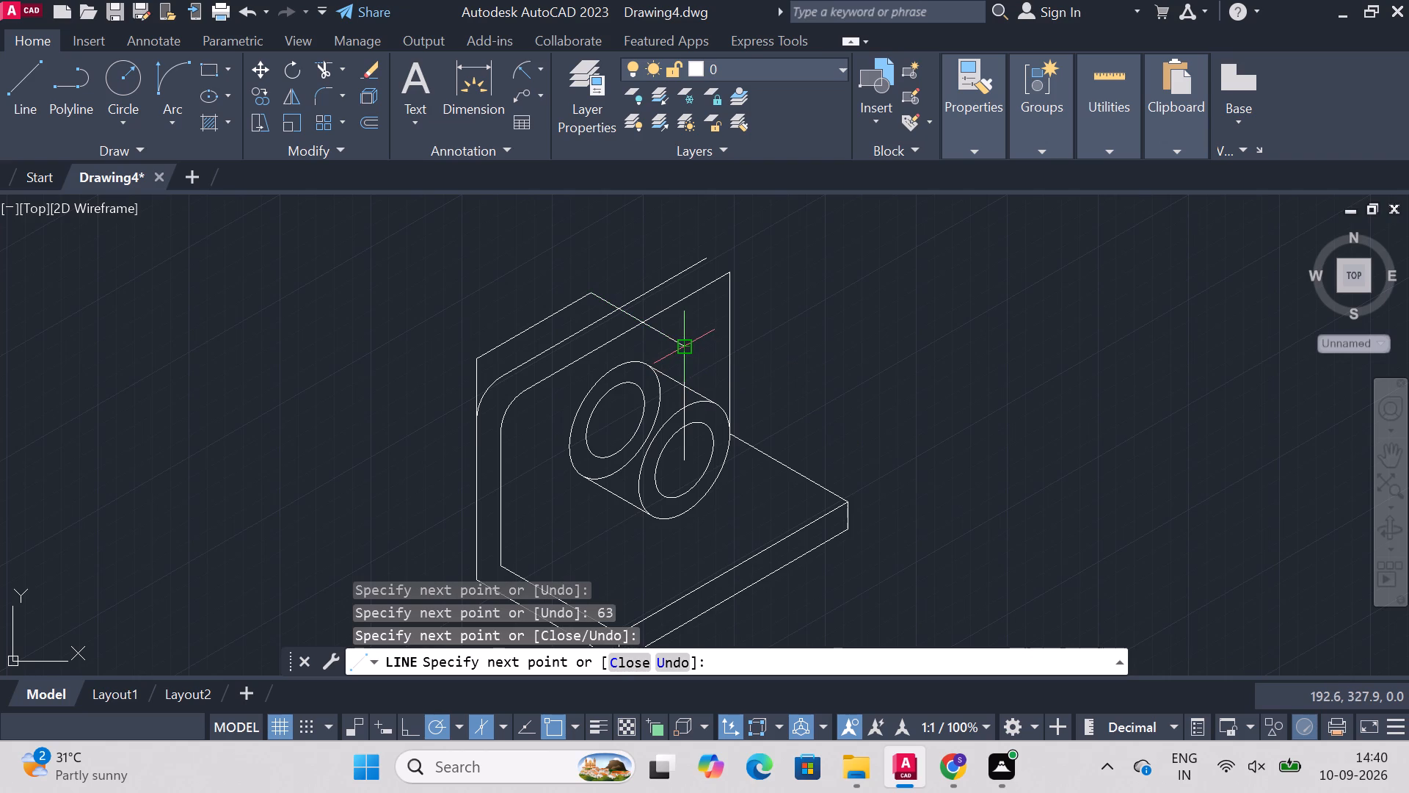
key(Escape)
Trim the vertical line's top stub and all new construction lines outside the upright's front face, leaving the short oblique segment.
text(trim)
key(Return)
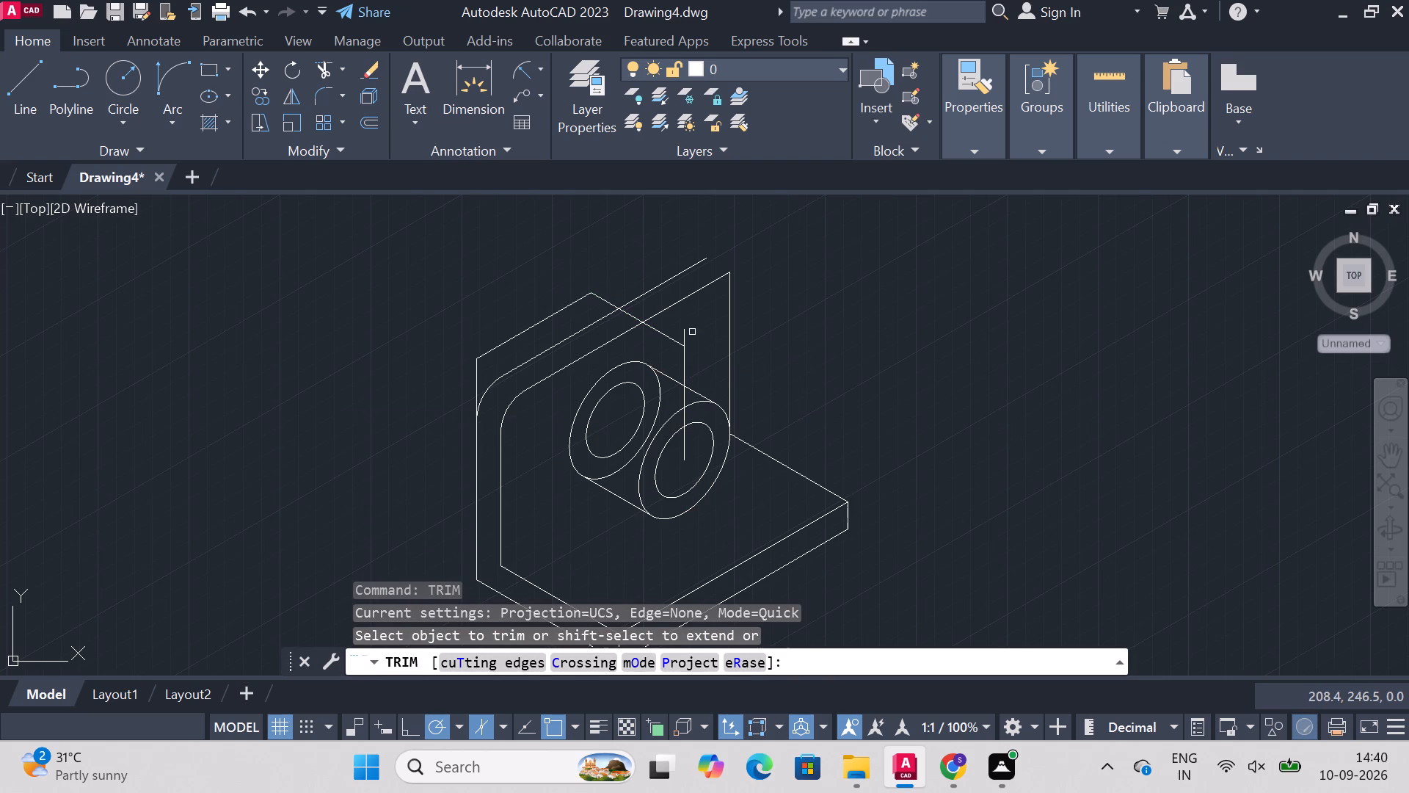
click(684, 333)
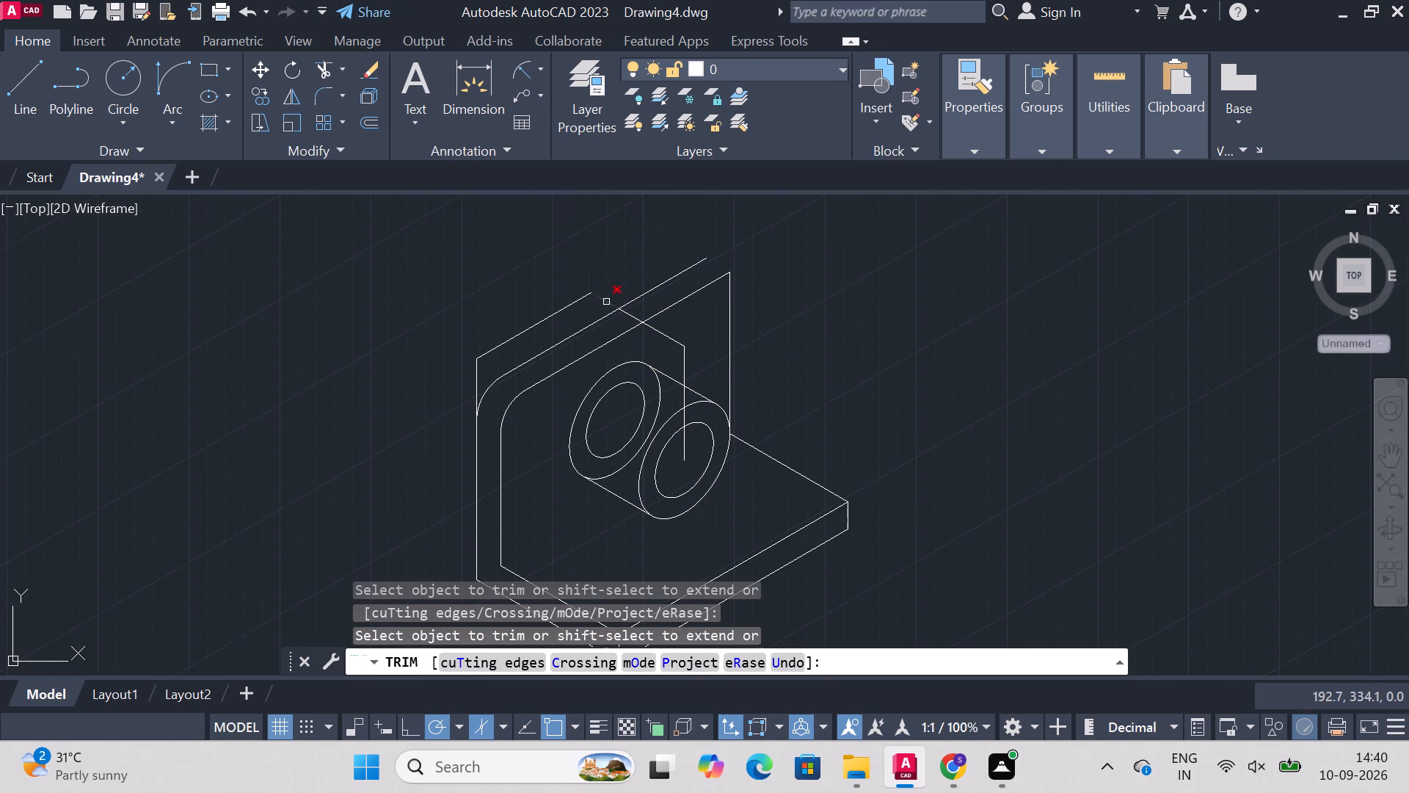
click(606, 302)
click(586, 295)
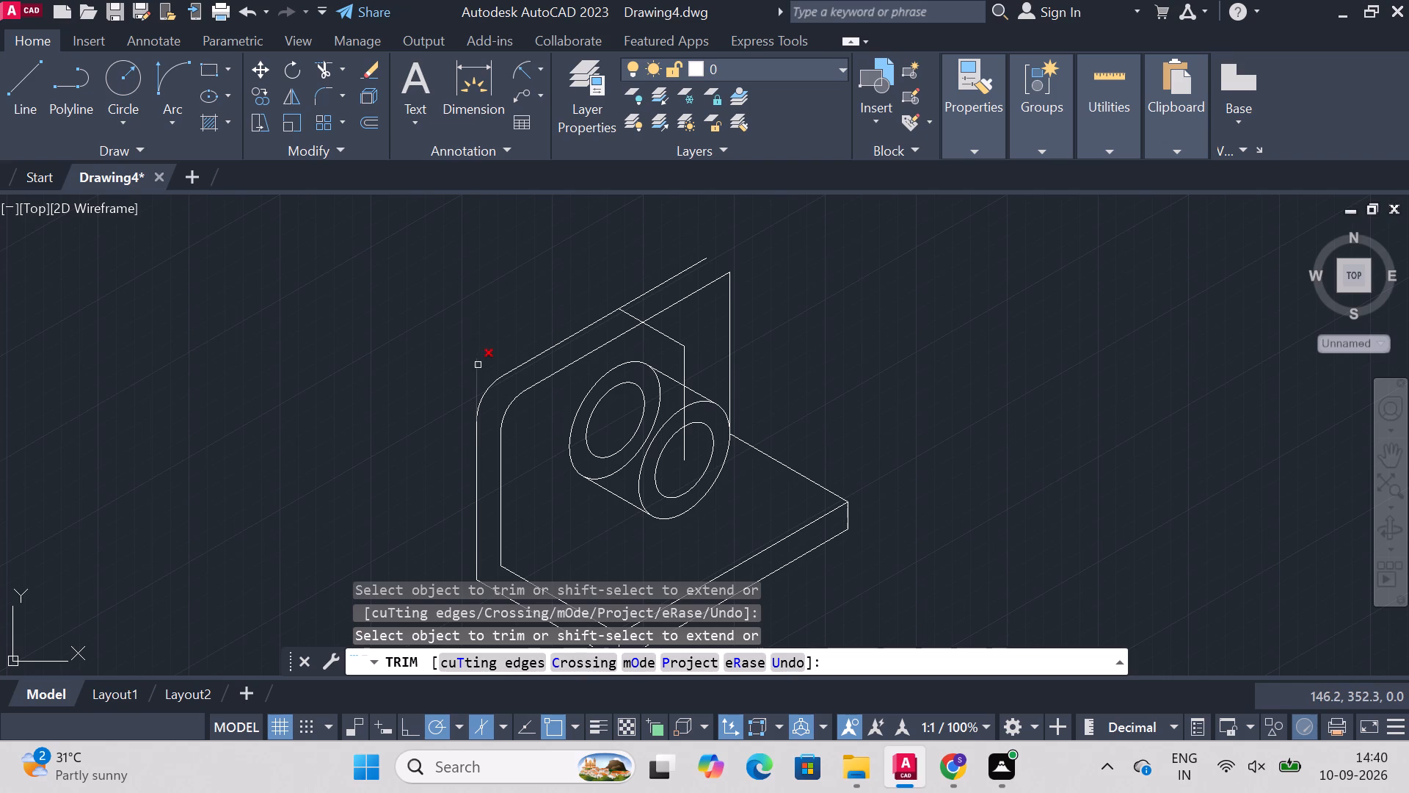
click(476, 365)
click(627, 316)
drag(747, 280, 840, 292)
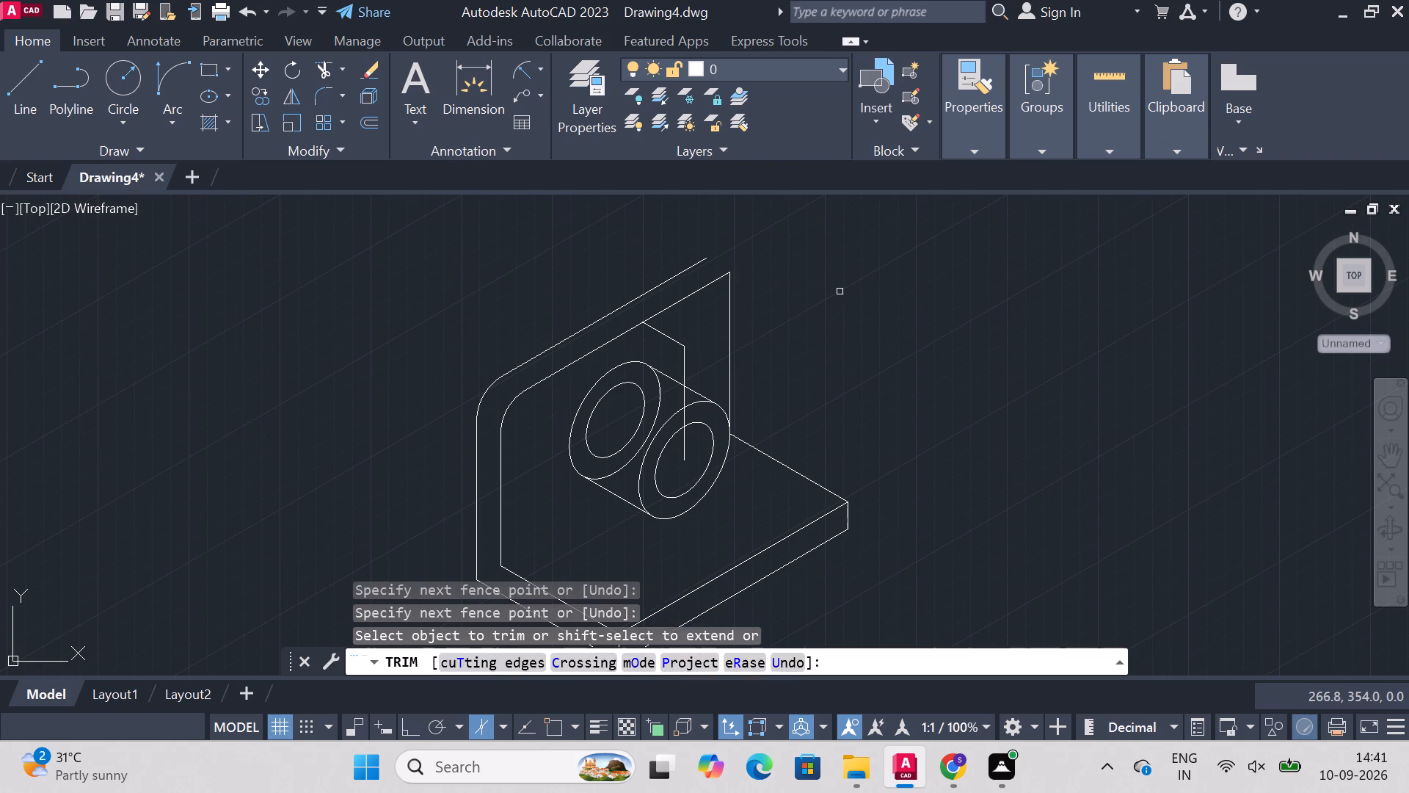
key(Escape)
key(Escape)
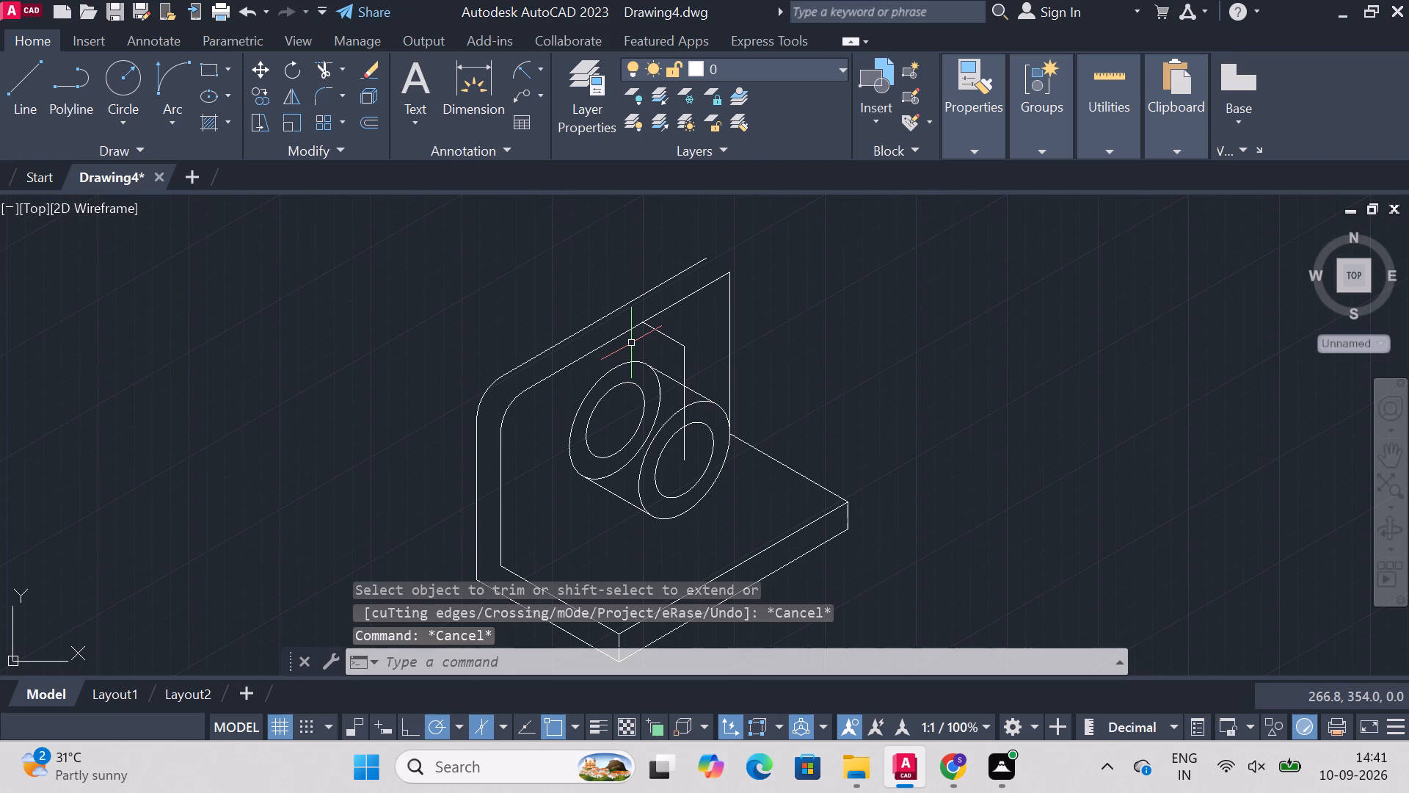
Draw an isocircle of radius 9 centred where the short oblique line meets the vertical construction line.
text(el)
key(Return)
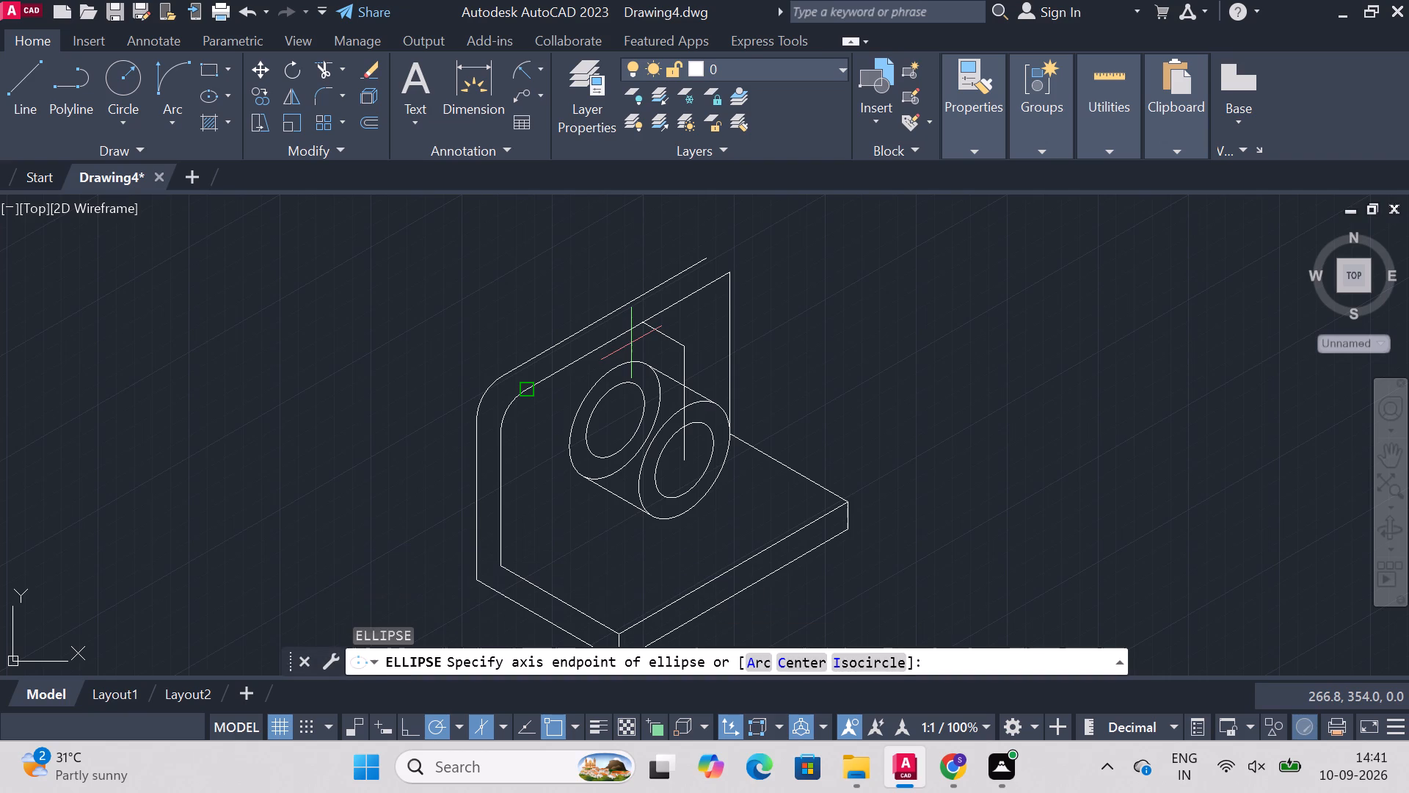
text(iso)
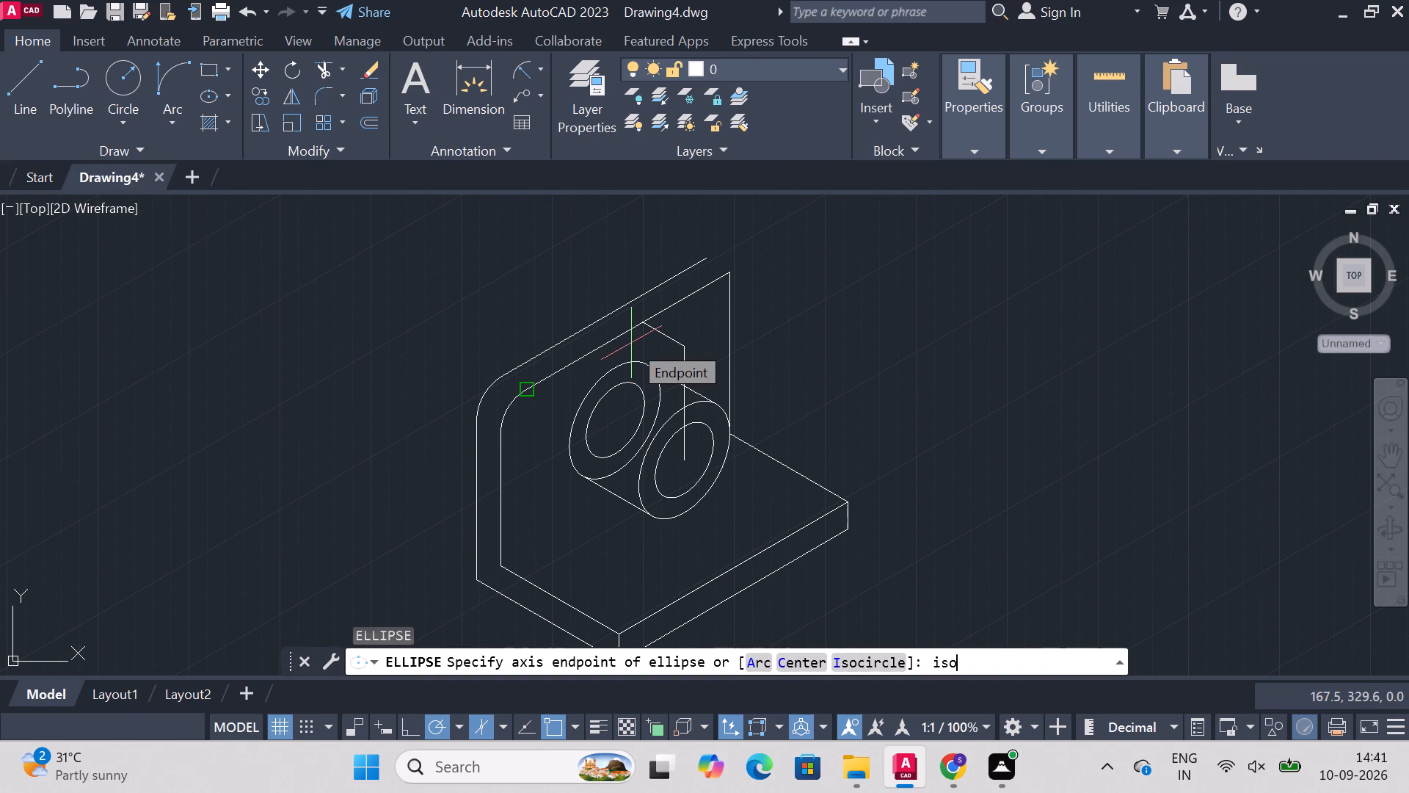
key(Return)
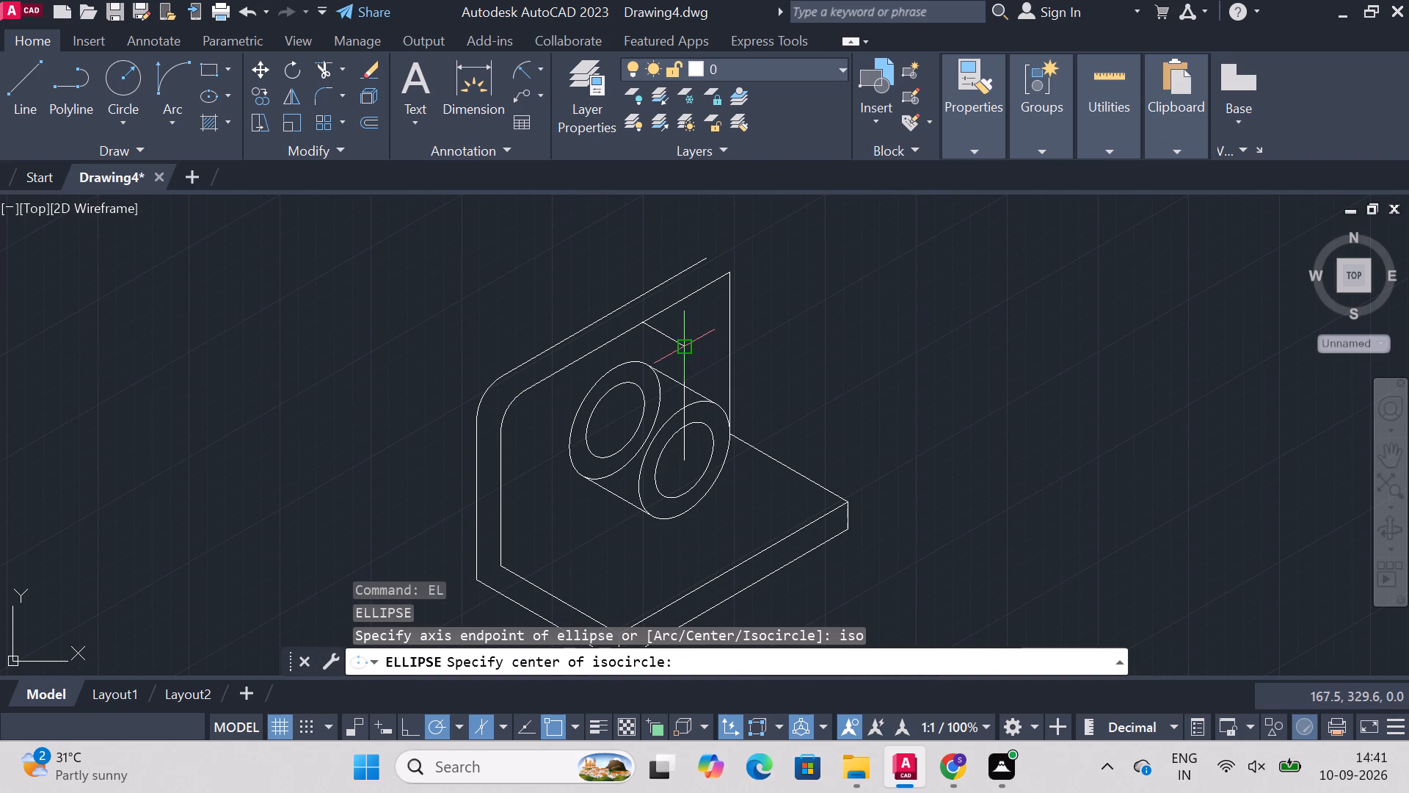
click(683, 342)
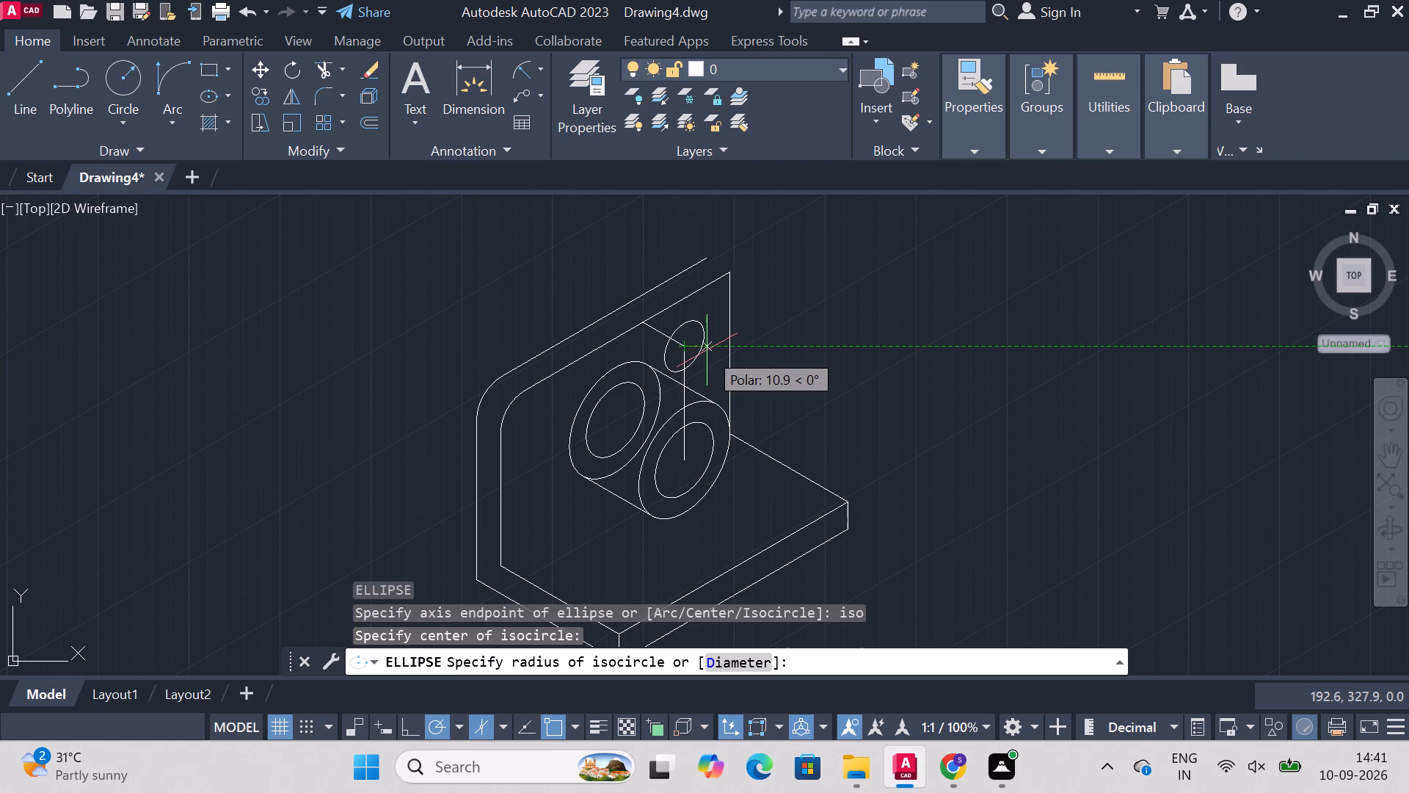
key(r)
key(Return)
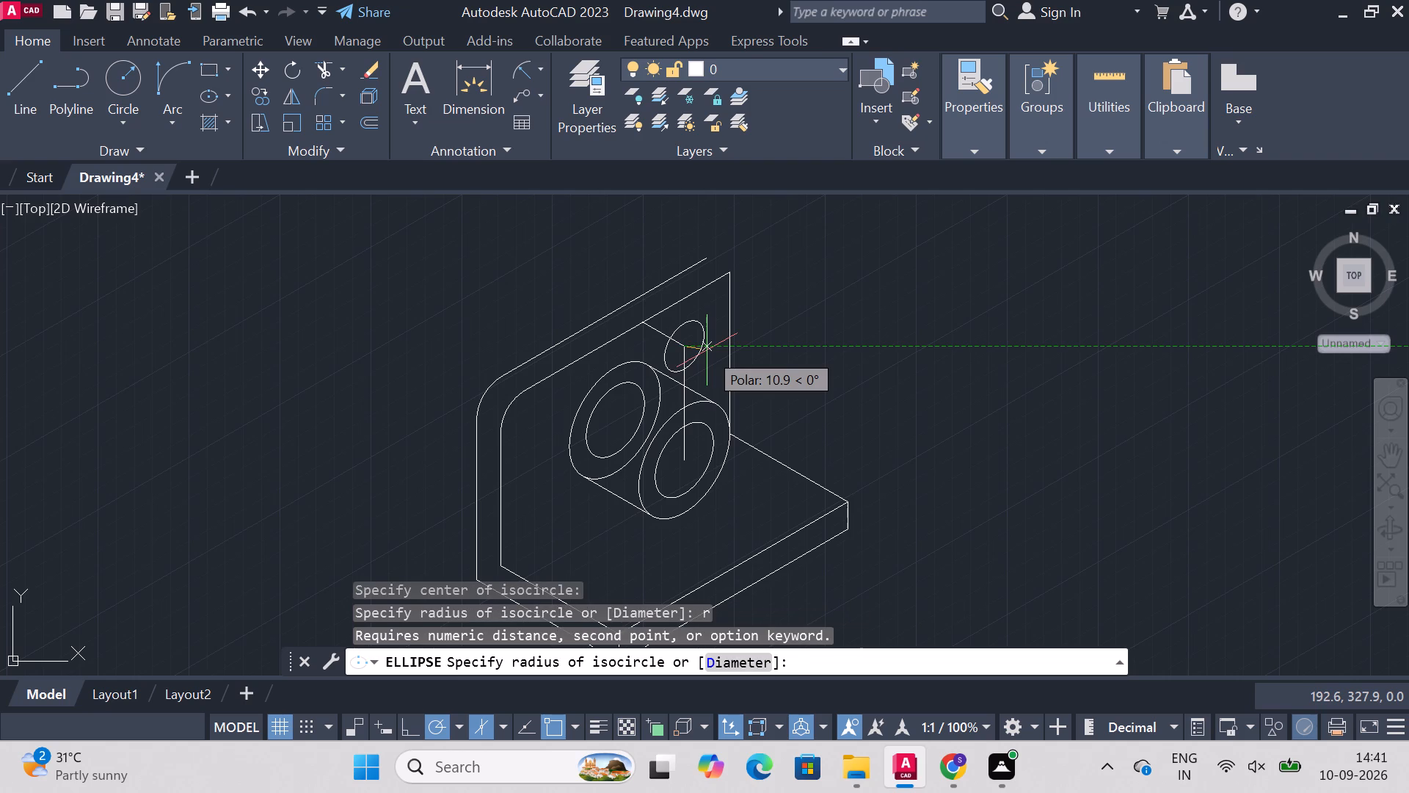
key(9)
key(Return)
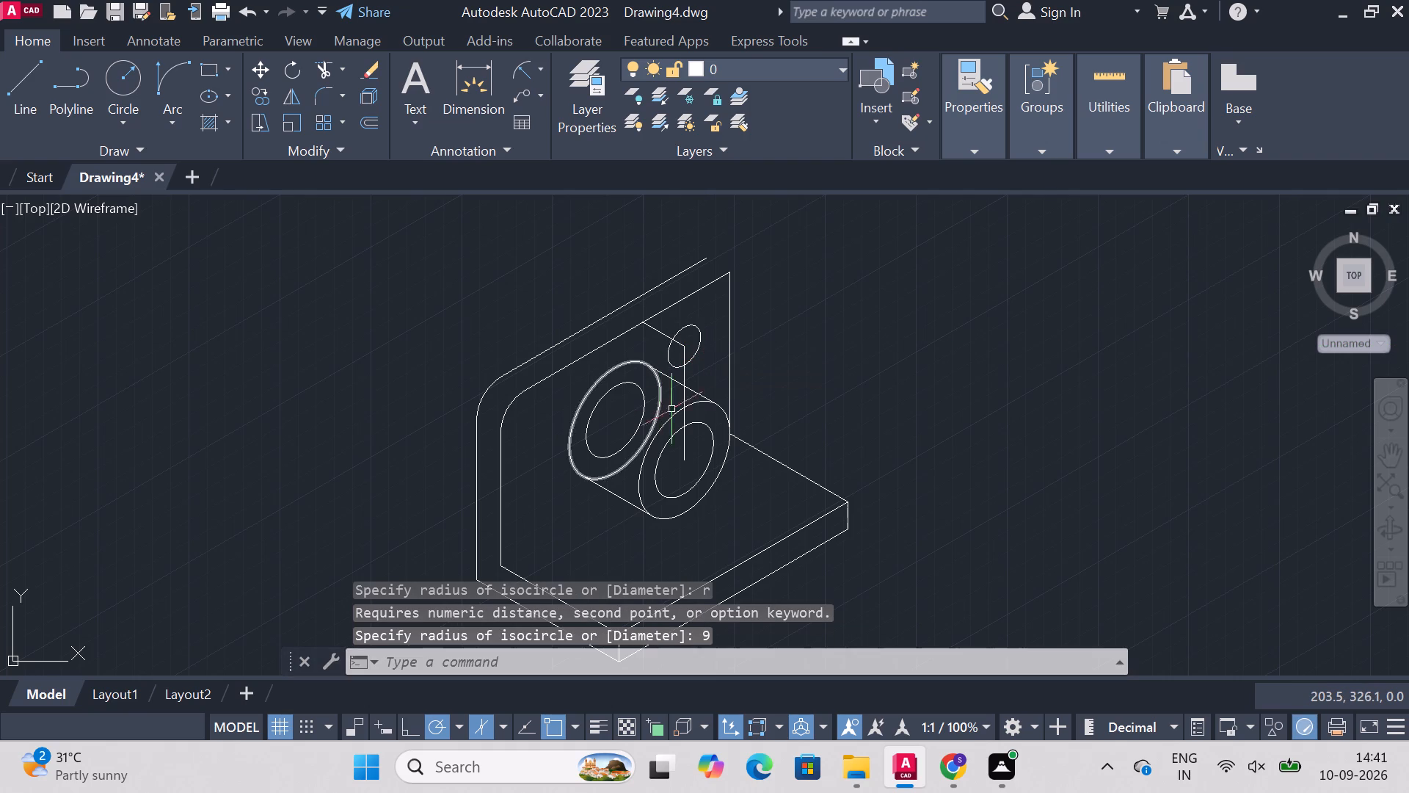
key(Escape)
Trim away both parts of the oblique construction line, outside and inside the small isocircle.
text(trim)
key(Return)
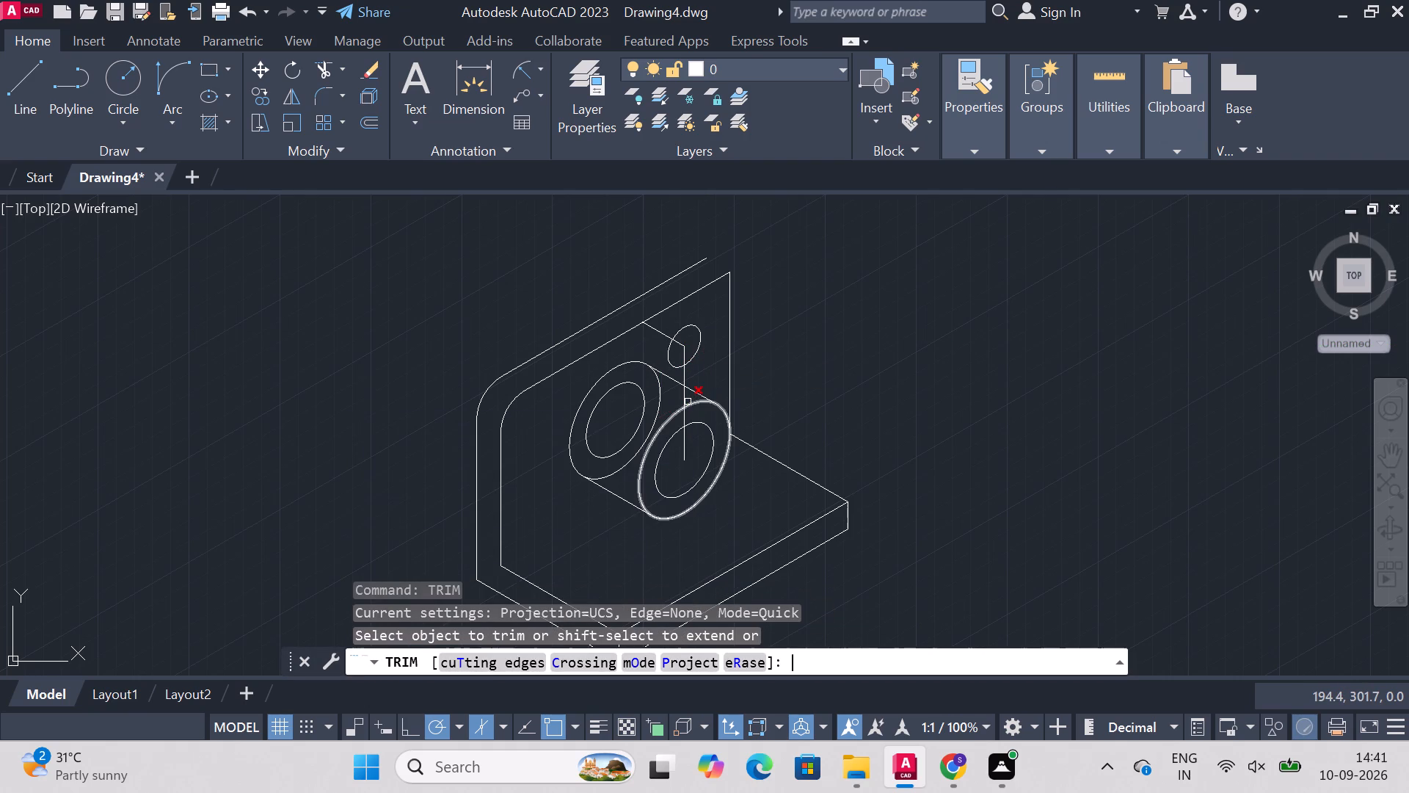
click(660, 330)
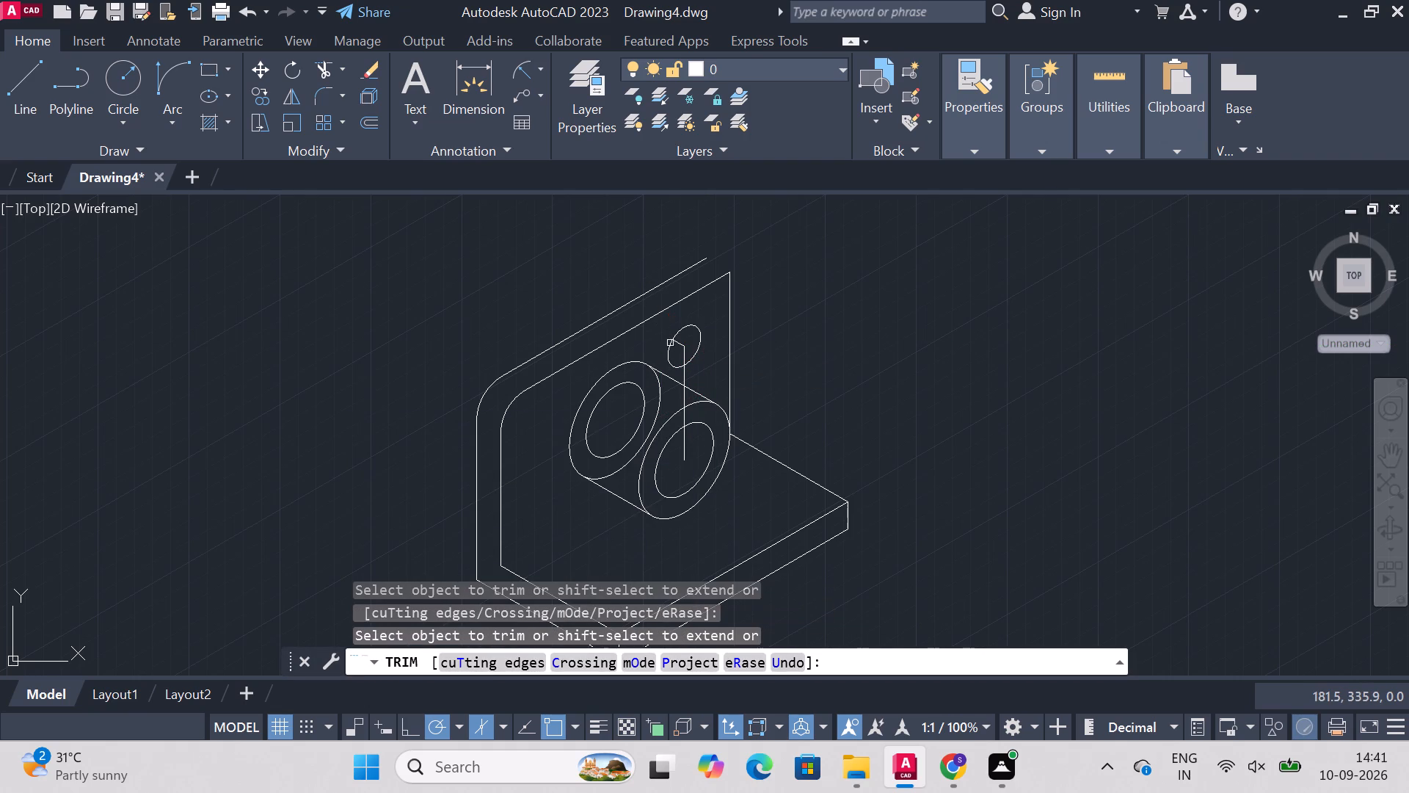
click(679, 342)
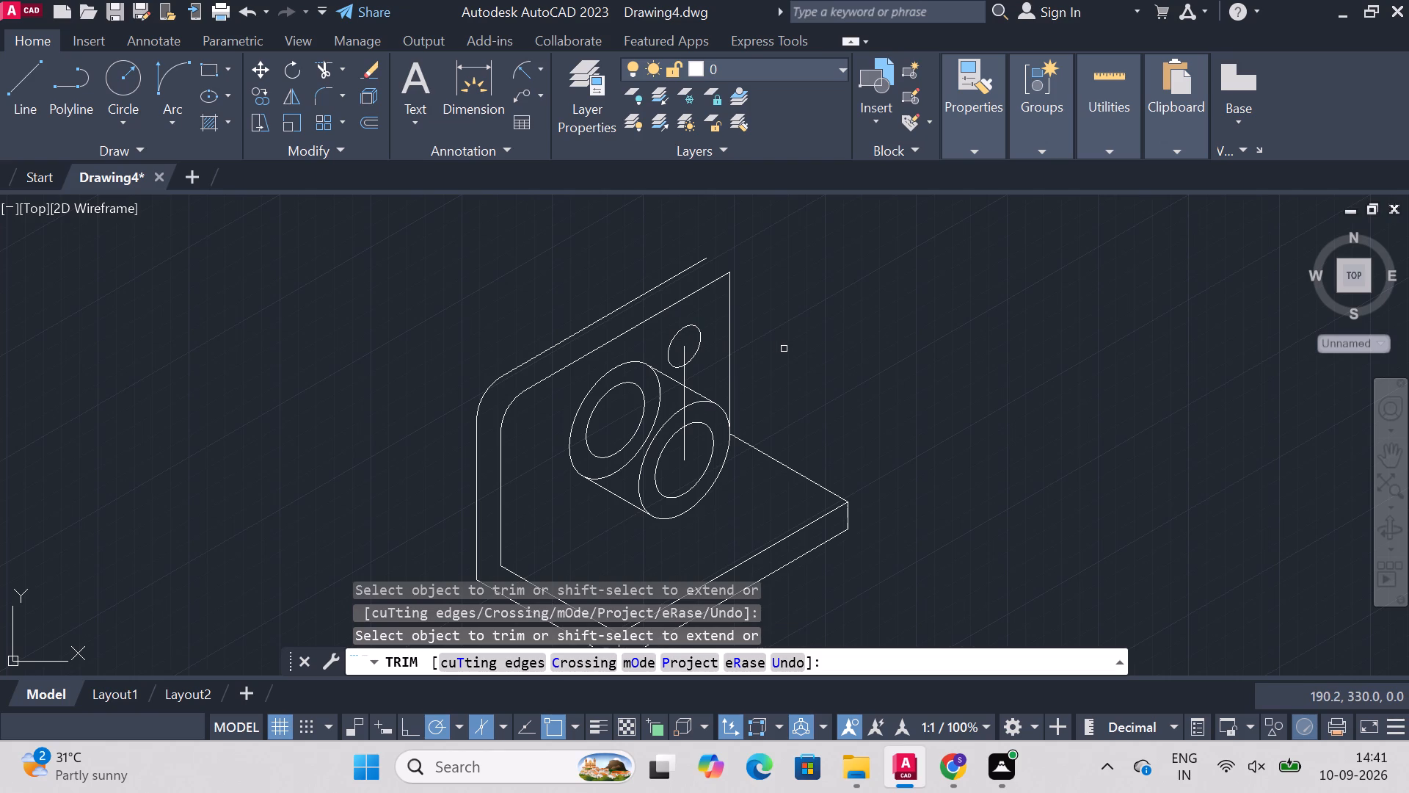
text(line)
key(Return)
key(Escape)
key(Escape)
Draw a 30° radial line from the small isocircle's centre to its edge.
text(line)
key(Return)
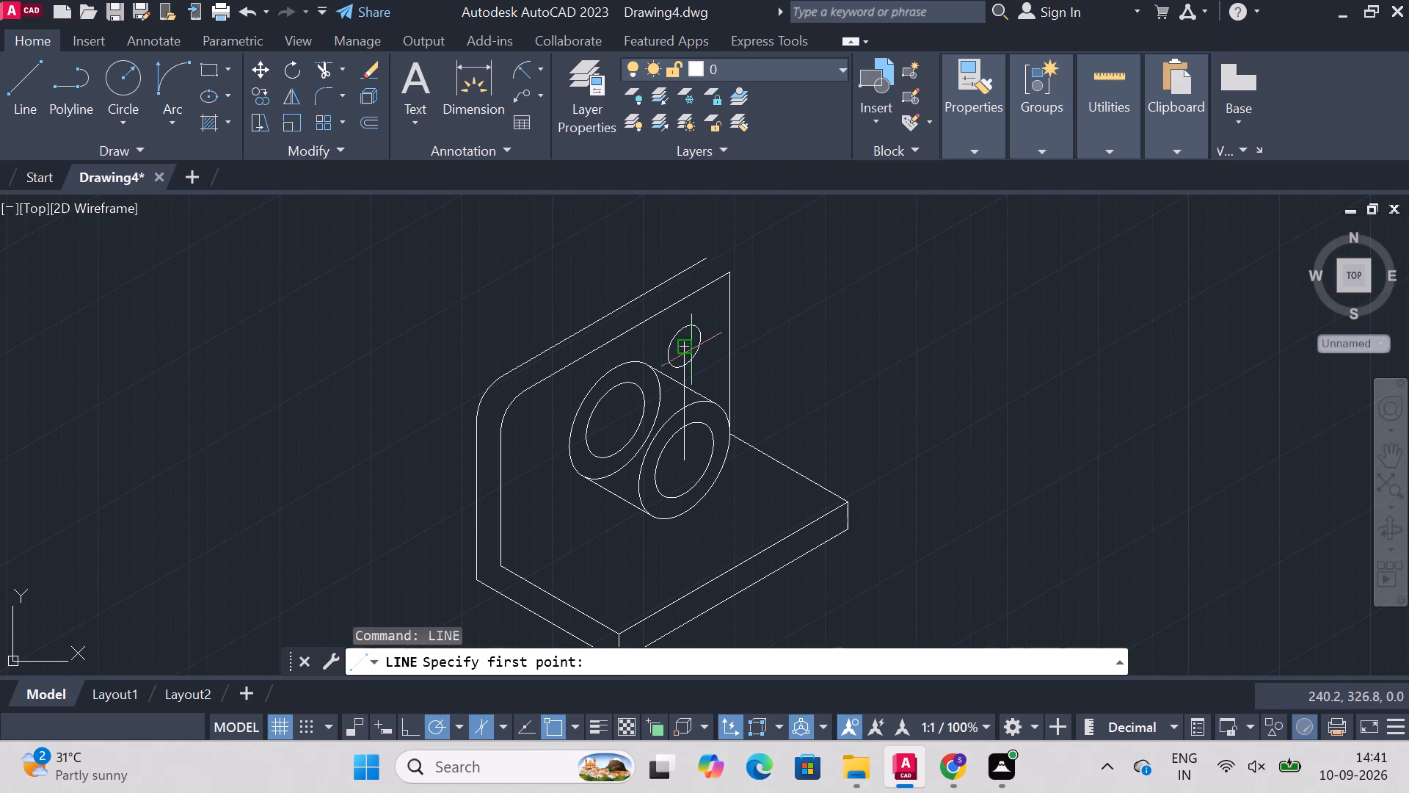
click(689, 347)
click(702, 341)
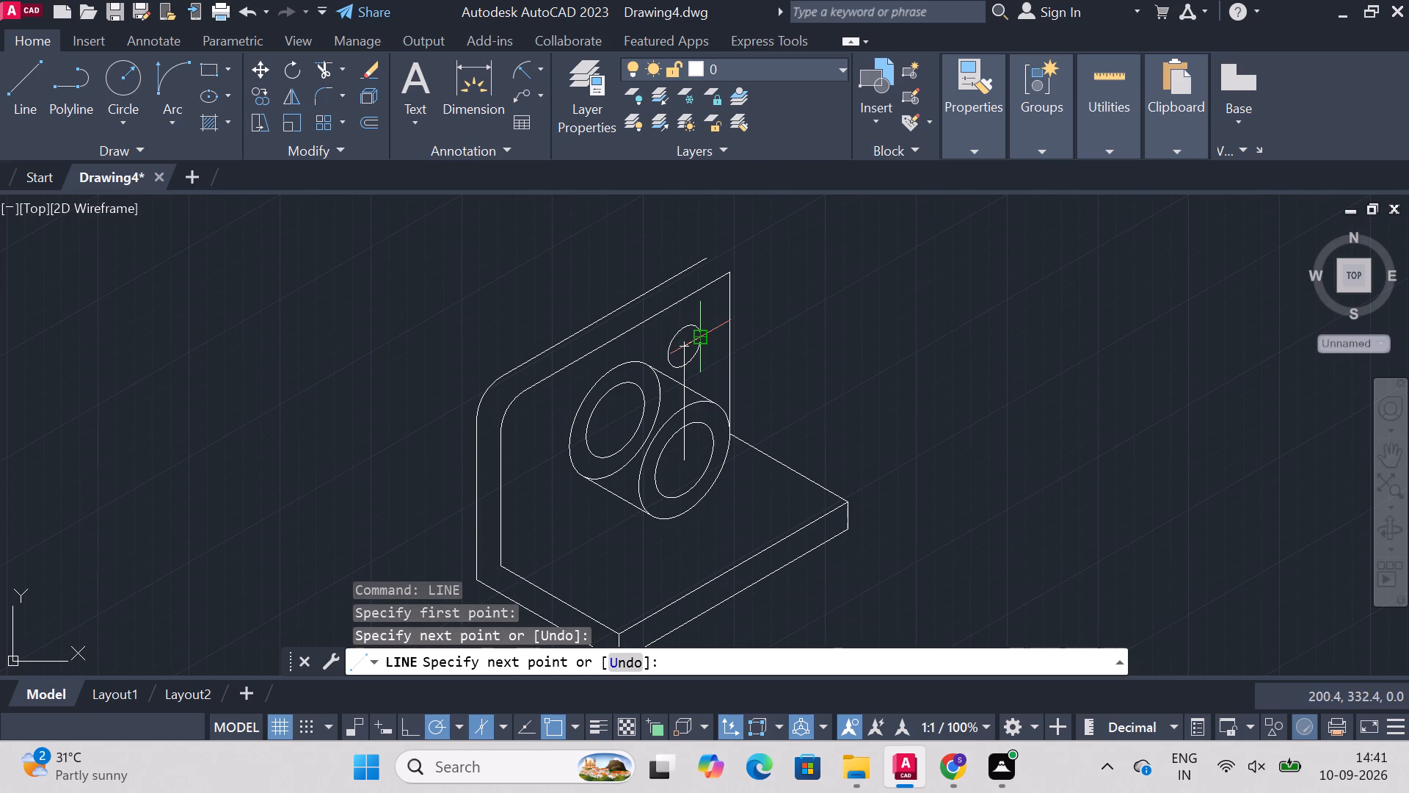
key(Escape)
Draw a line from the small isocircle's centre to its opposite edge, extending the existing 30° radial line into a full diameter.
text(line)
key(Return)
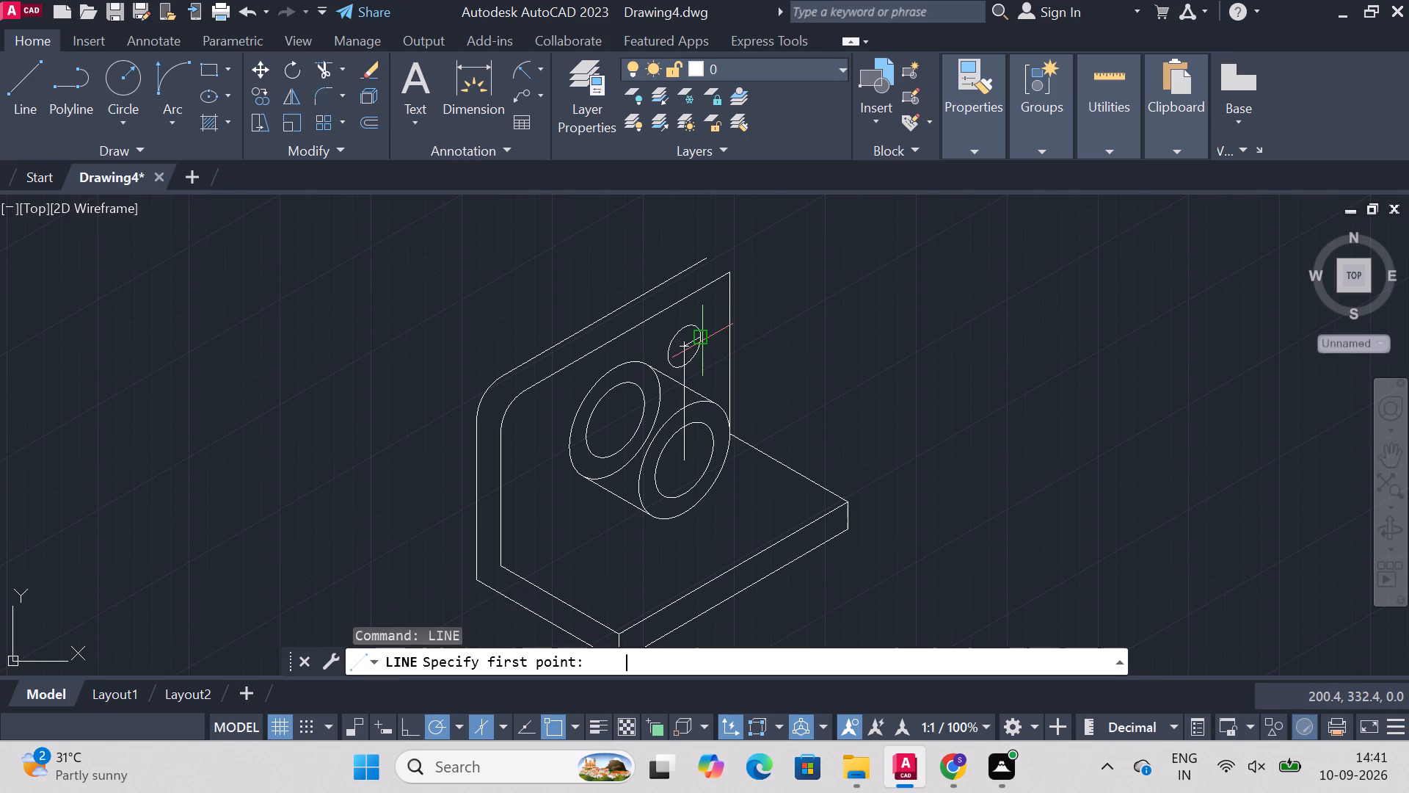
click(686, 349)
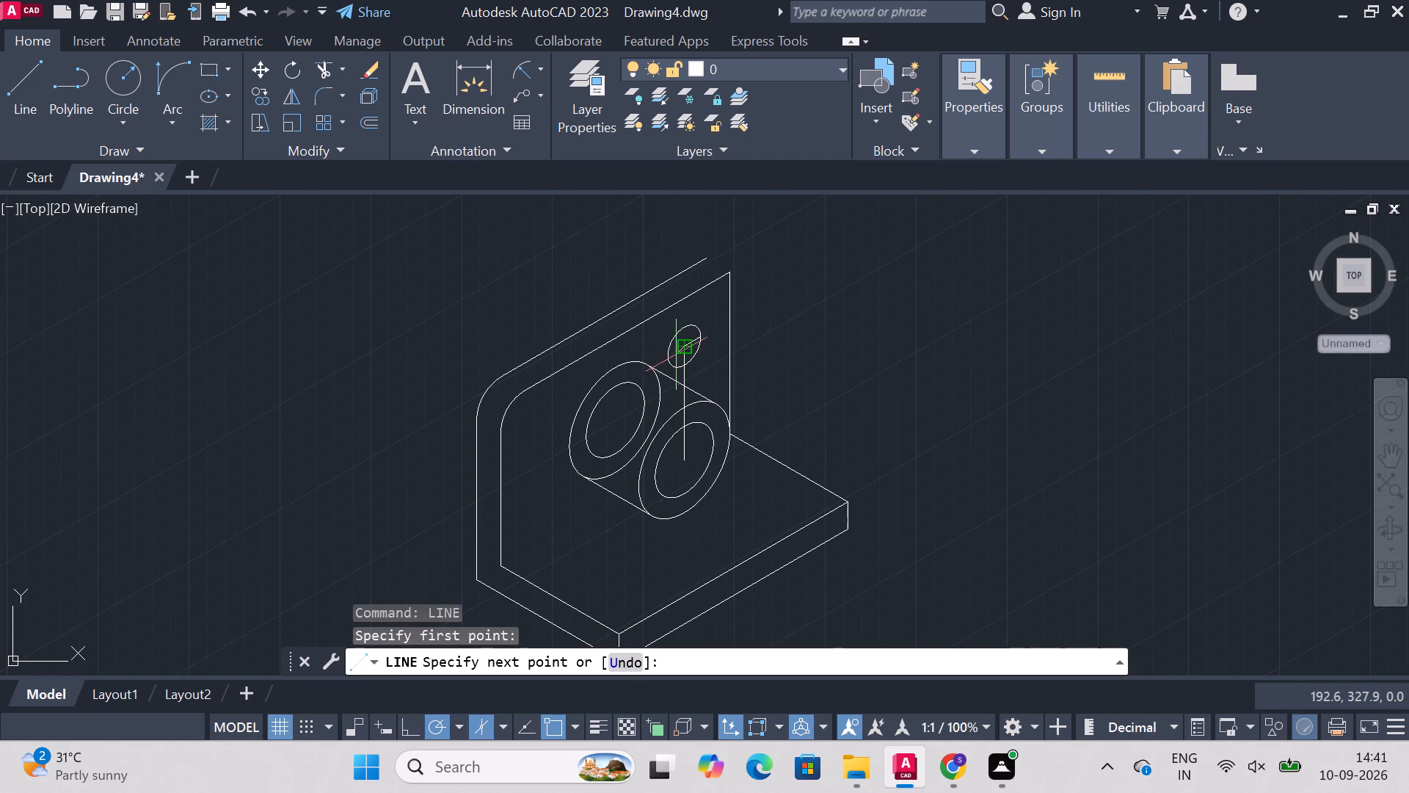
click(667, 358)
key(Escape)
Draw a slot side line from the diameter's lower end to the upright's front top edge and on to its rear top edge.
text(line)
key(Return)
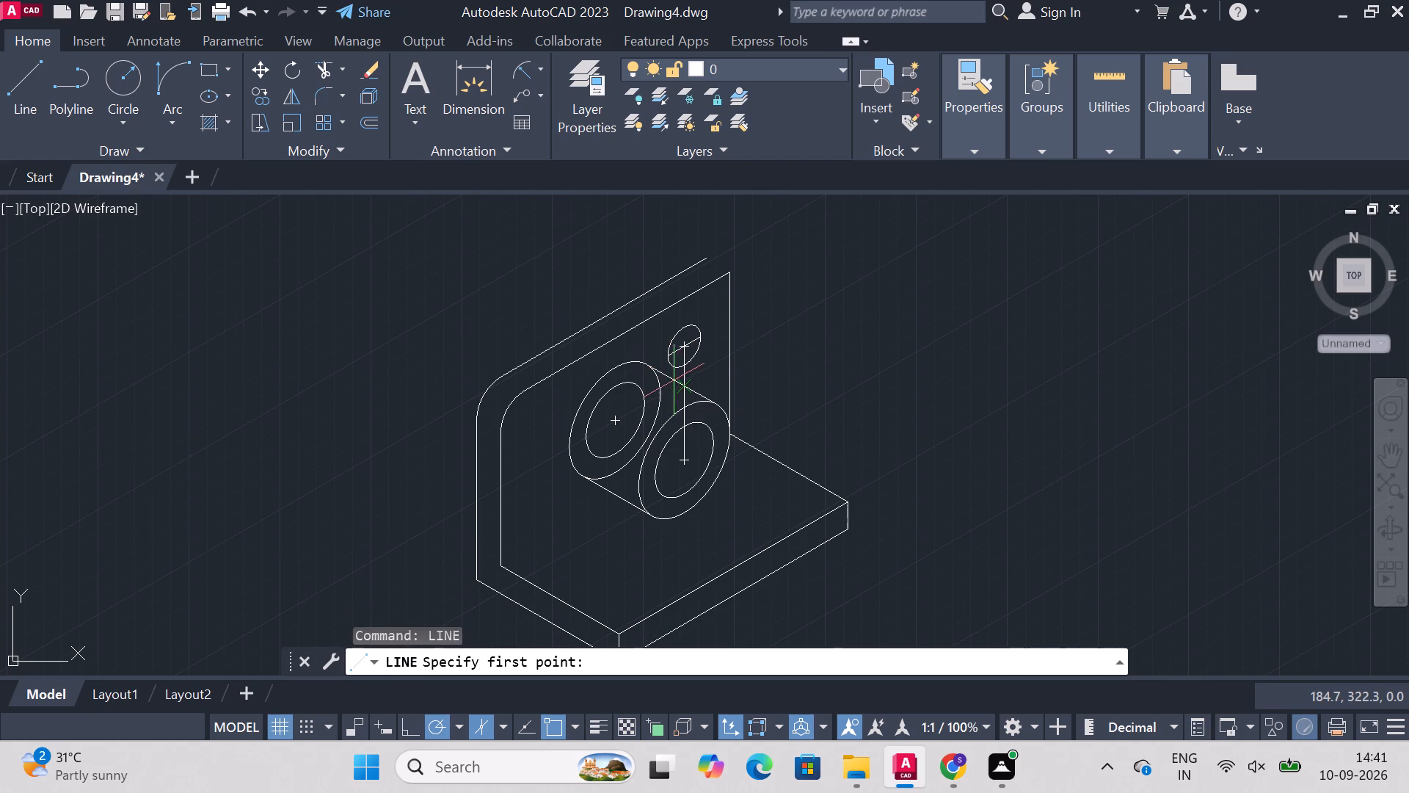
click(669, 361)
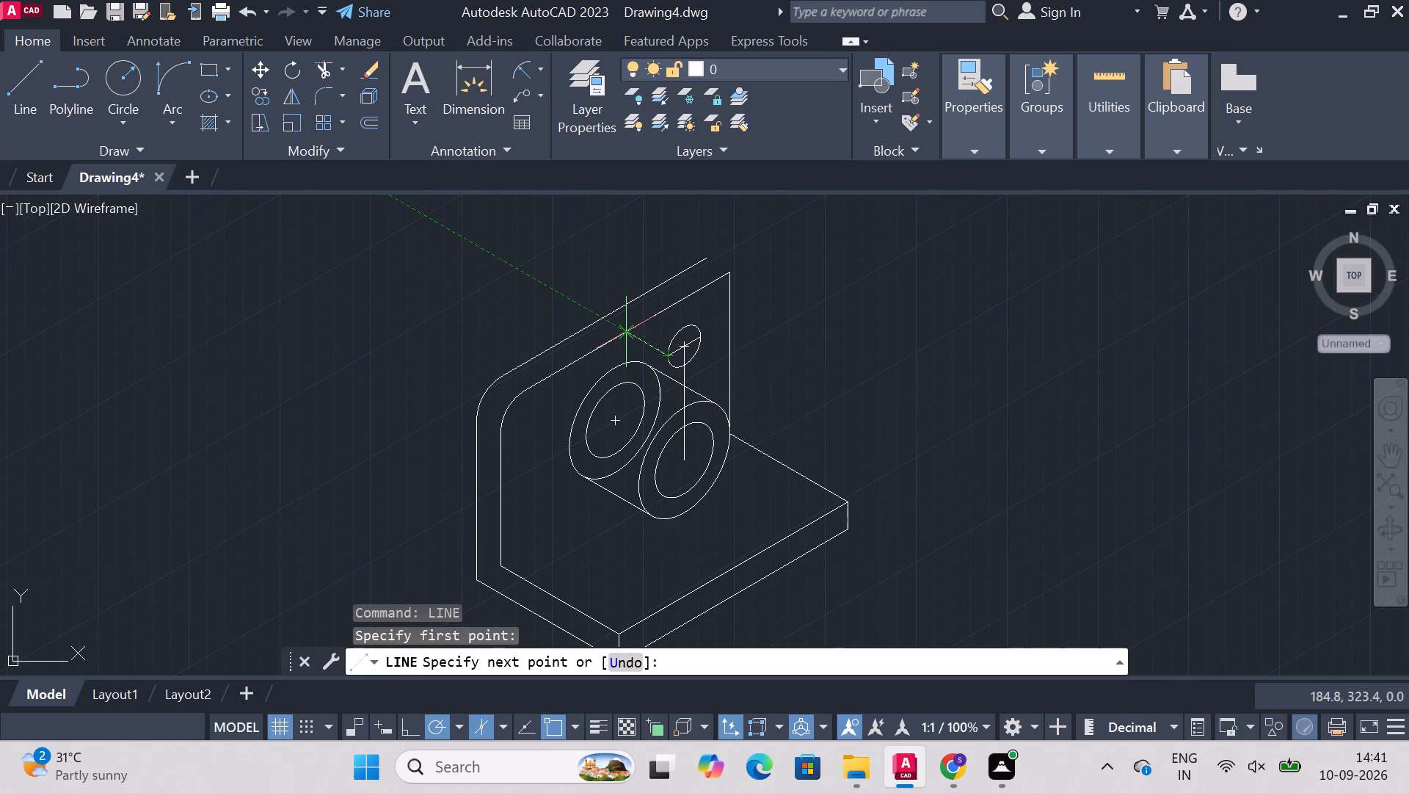
click(622, 336)
click(603, 324)
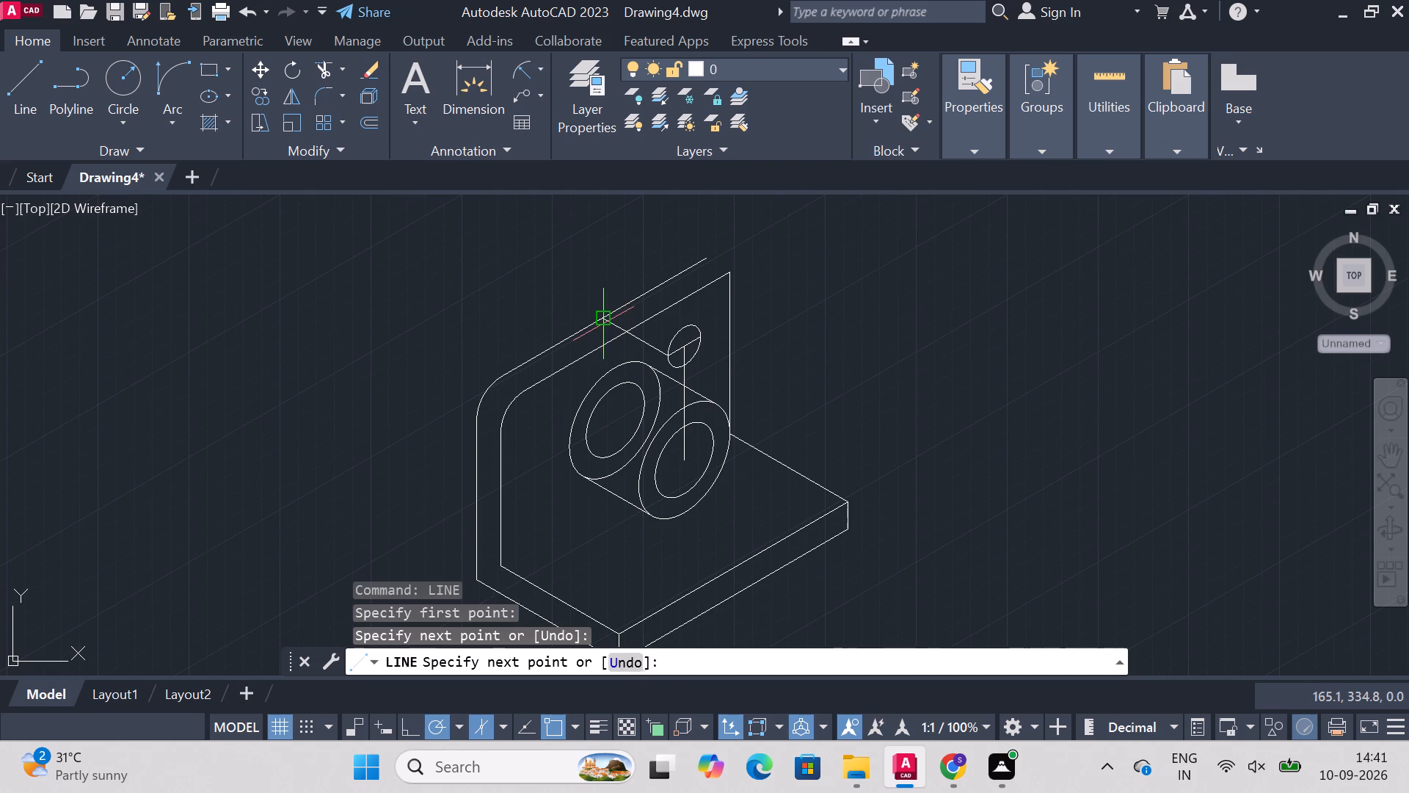
key(Escape)
Draw a parallel slot side line from the diameter's upper end across the upright's front top edge to its rear top edge.
text(line)
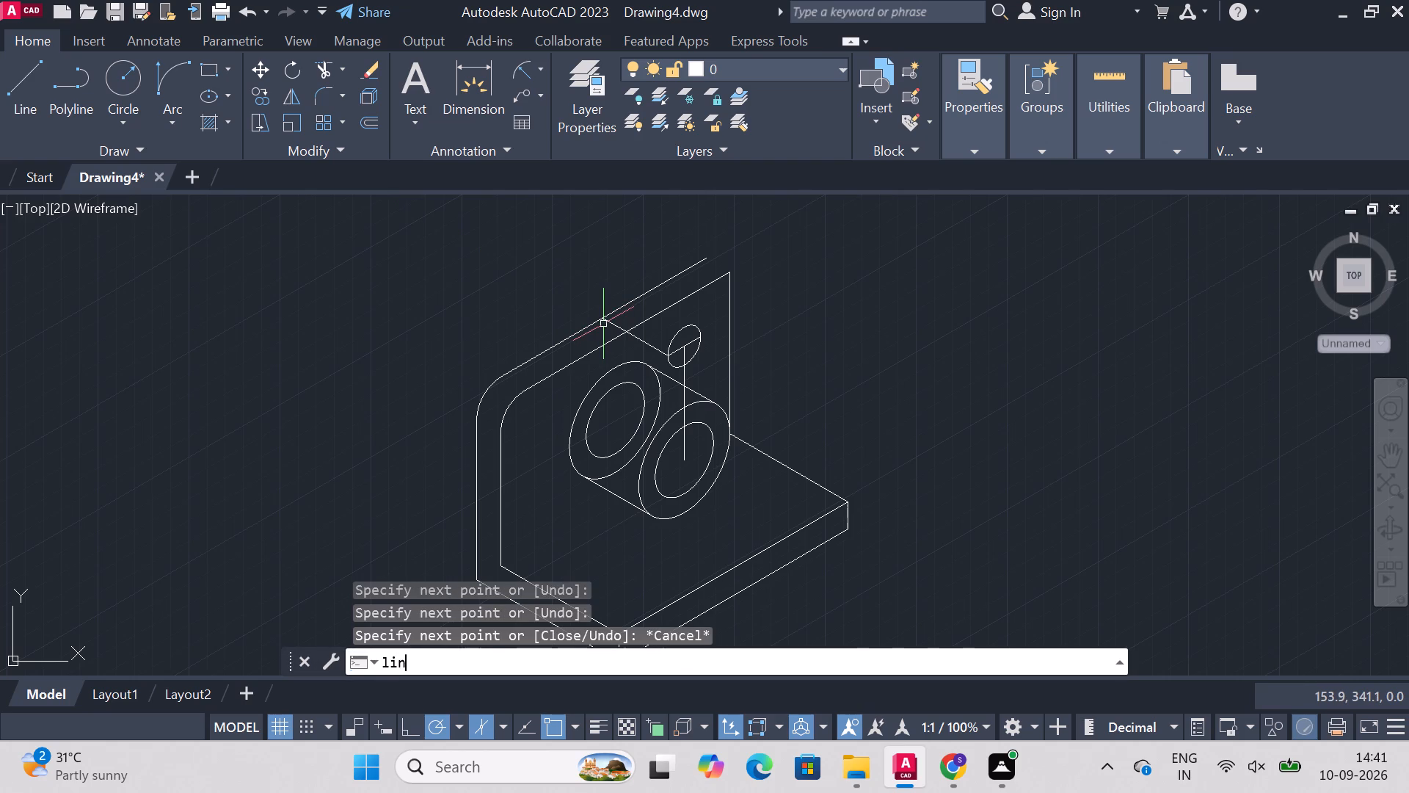
key(Return)
click(699, 334)
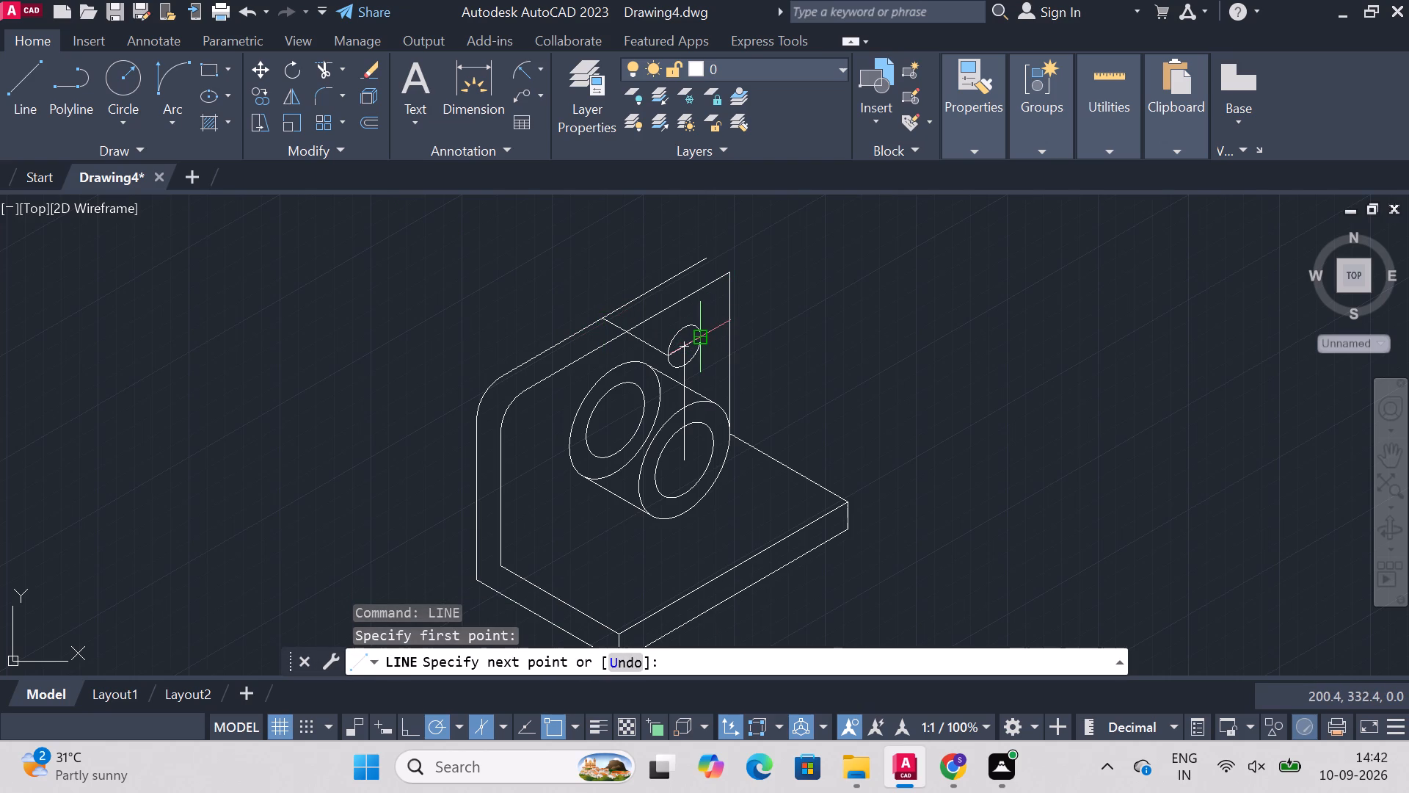
click(661, 316)
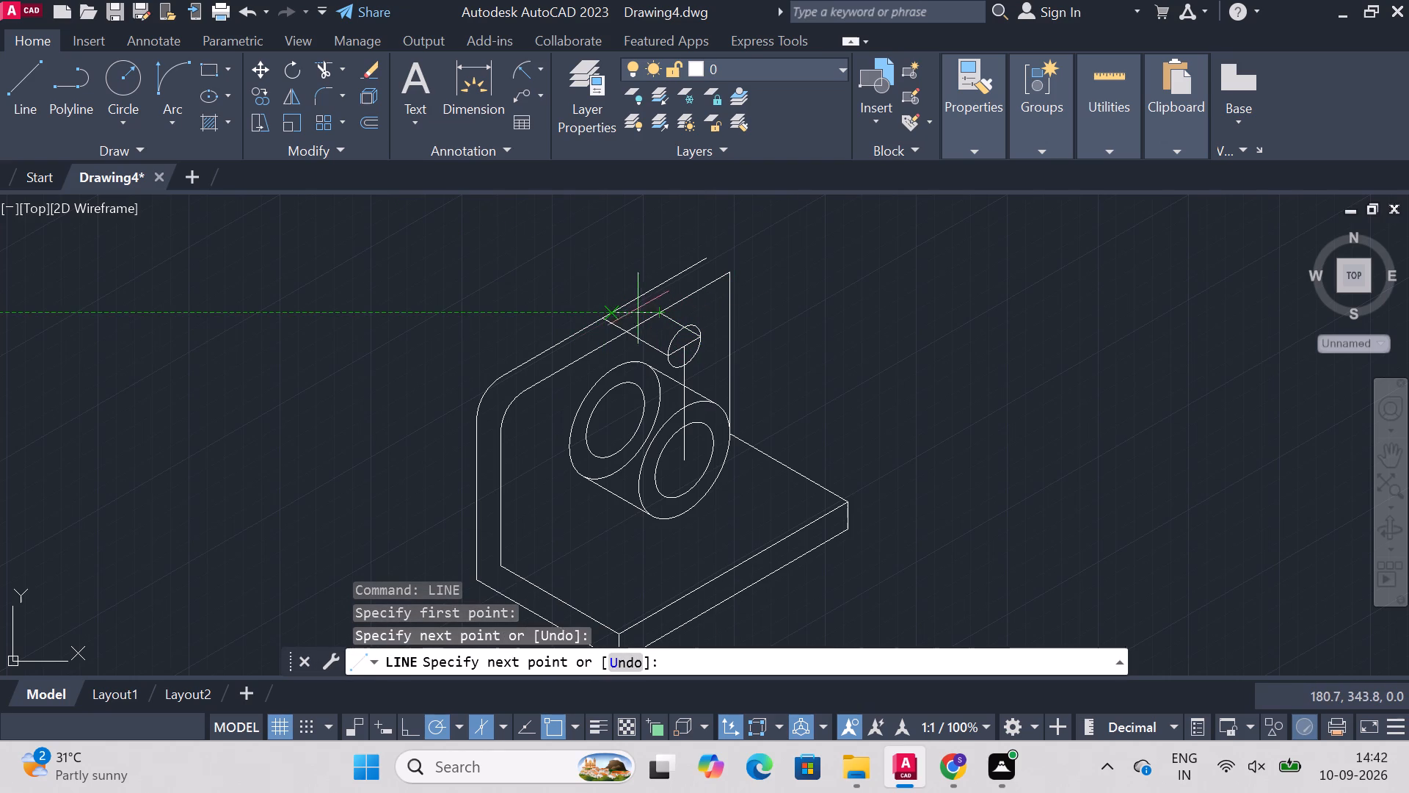
click(633, 302)
key(Escape)
Trim the upright's front and rear top edges between the two slot lines, and the small isocircle's upper arc within the slot.
text(tr)
text(im)
key(Return)
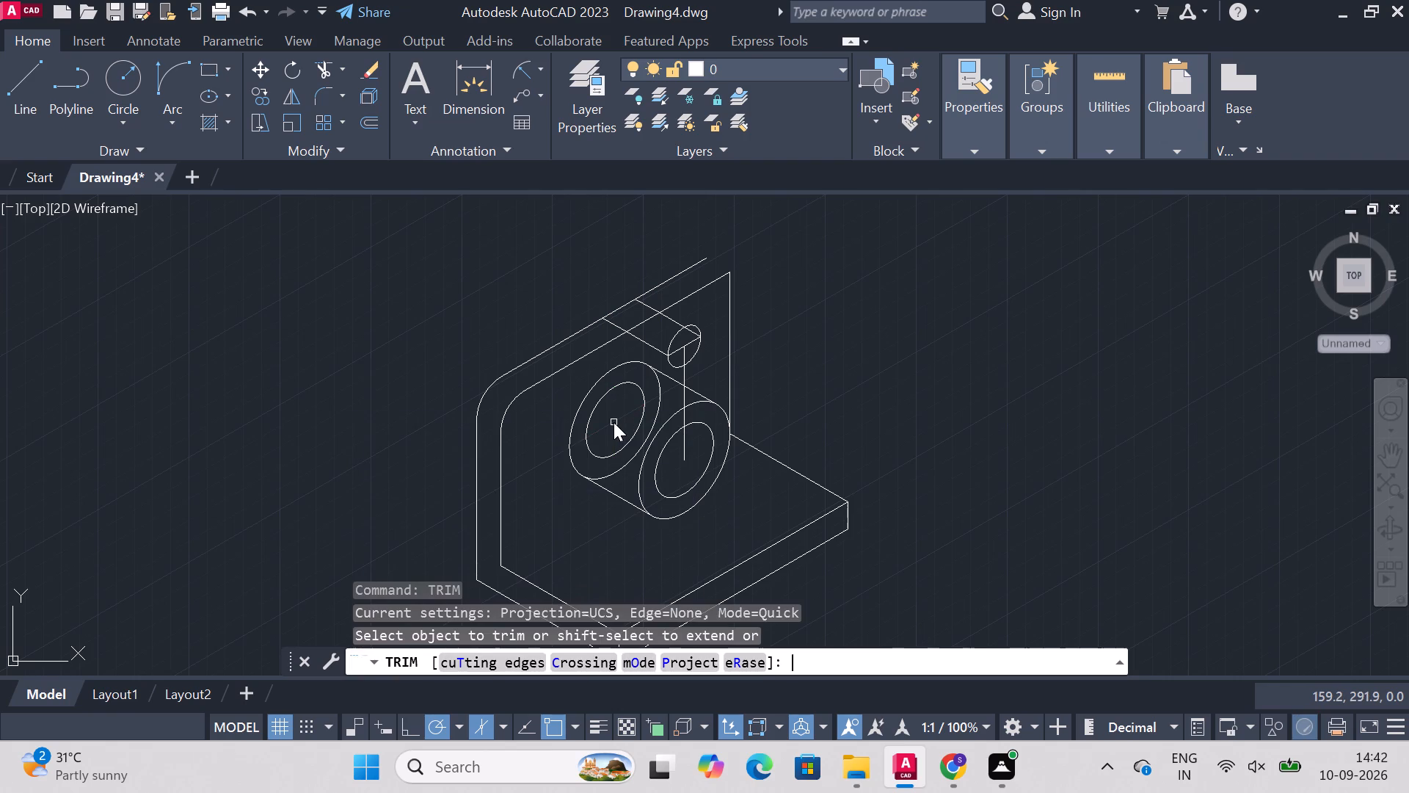
click(642, 323)
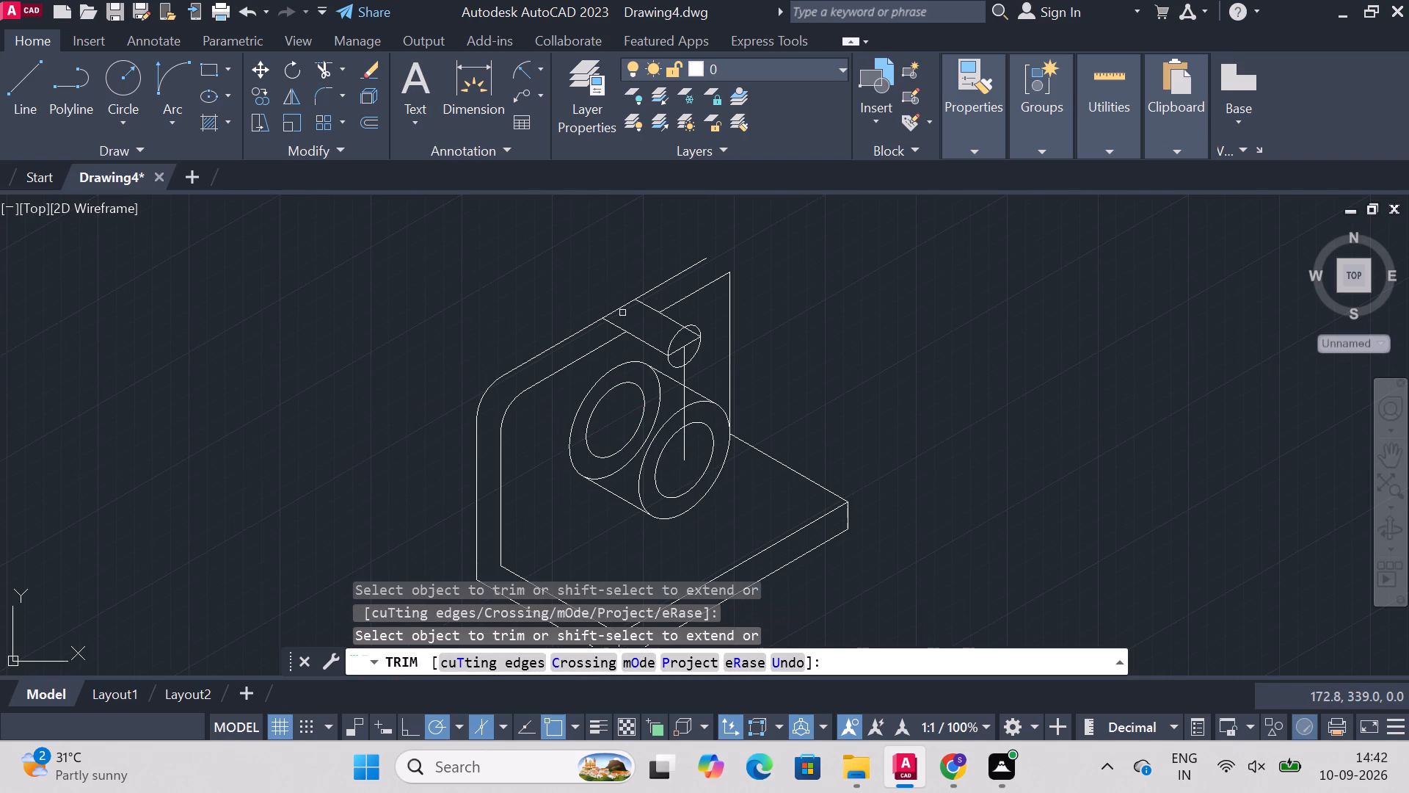
click(621, 310)
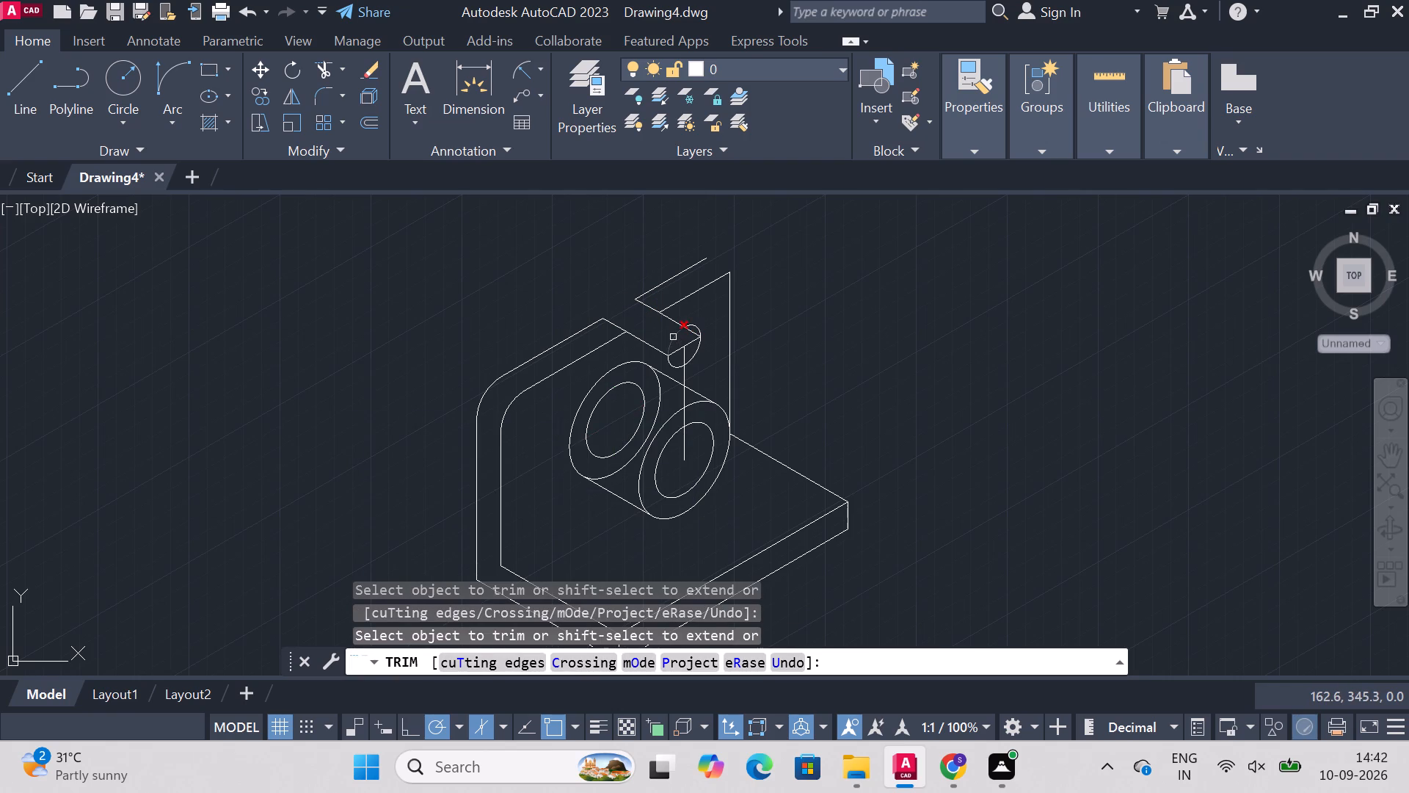
click(673, 336)
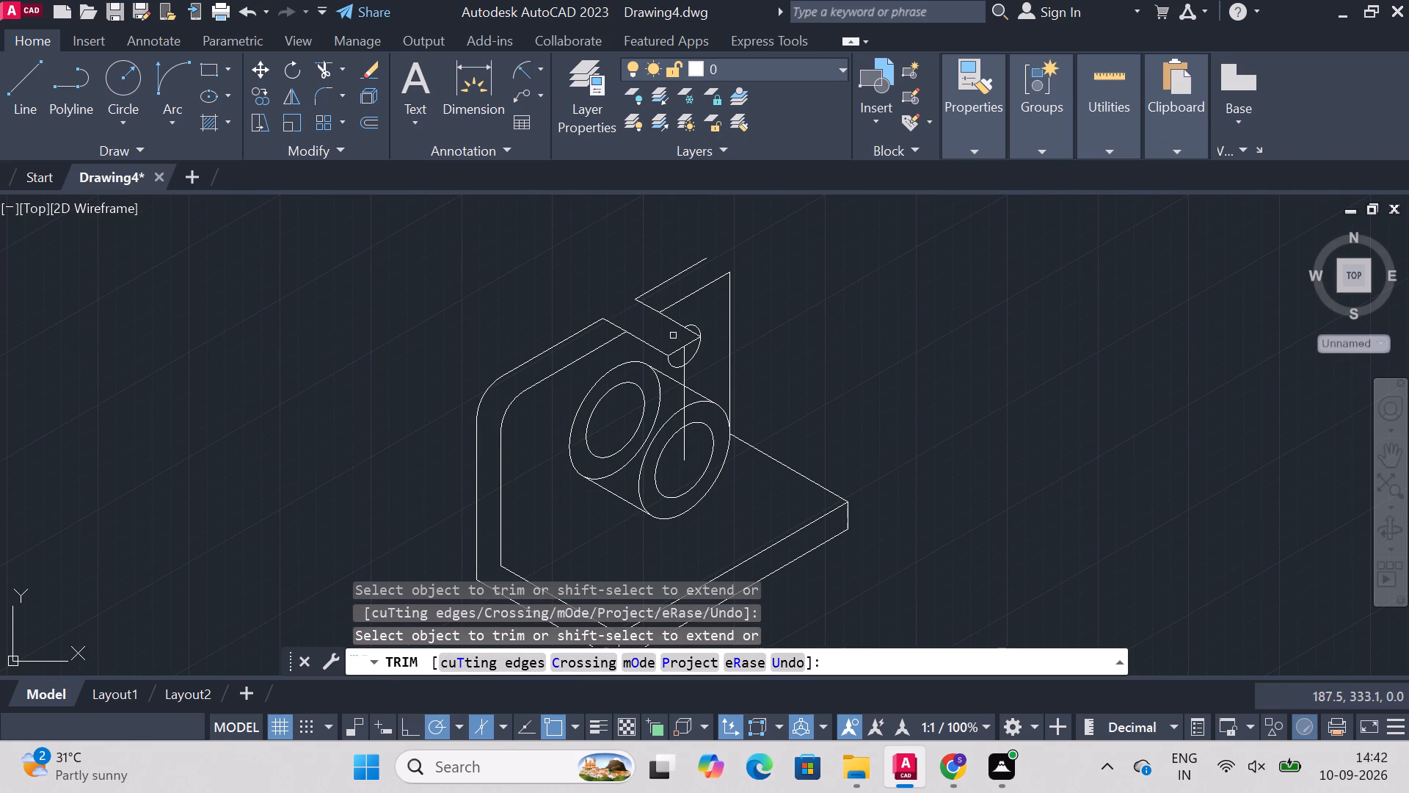
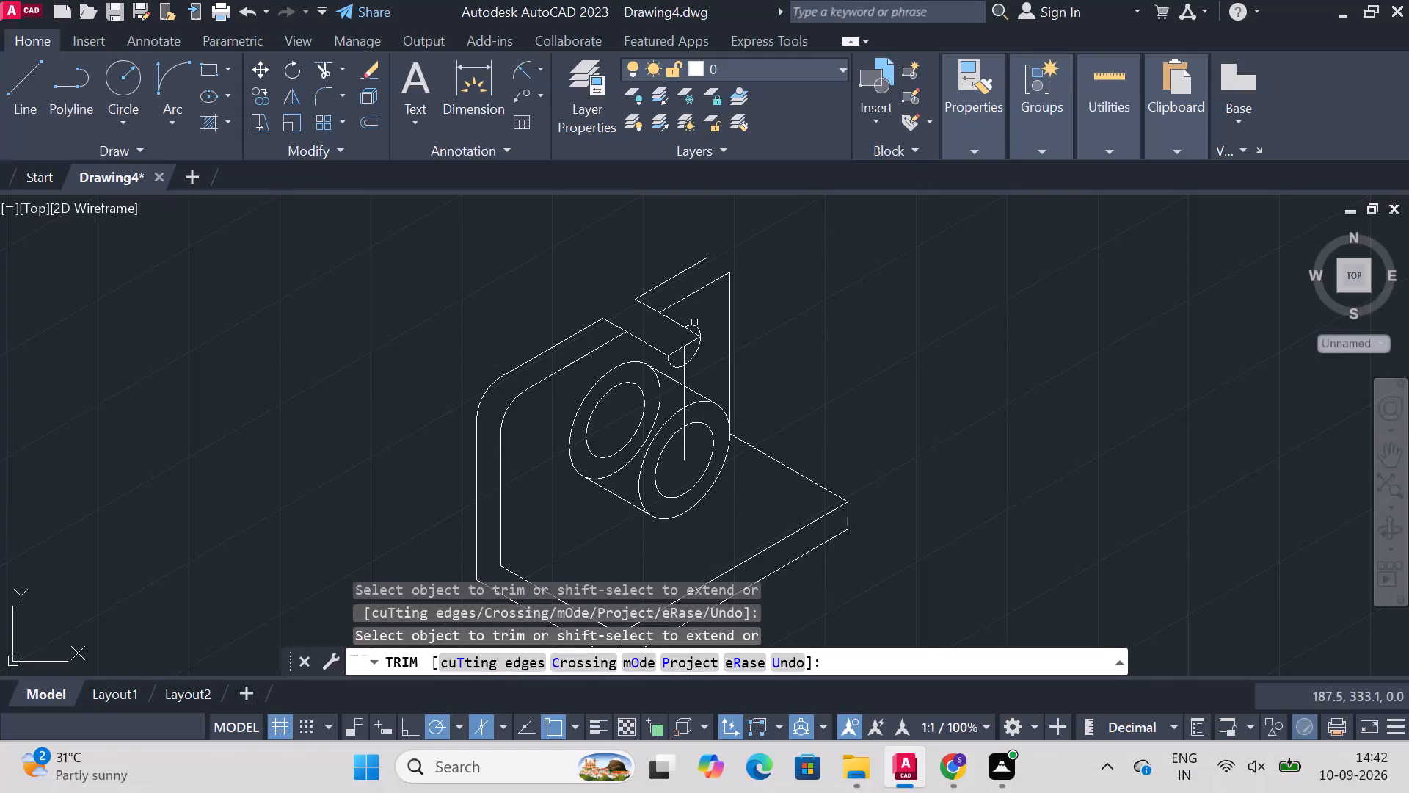
Trim the leftover upper arc of the small isocircle, its diameter line, and the vertical centre line's portion inside the slot.
click(696, 325)
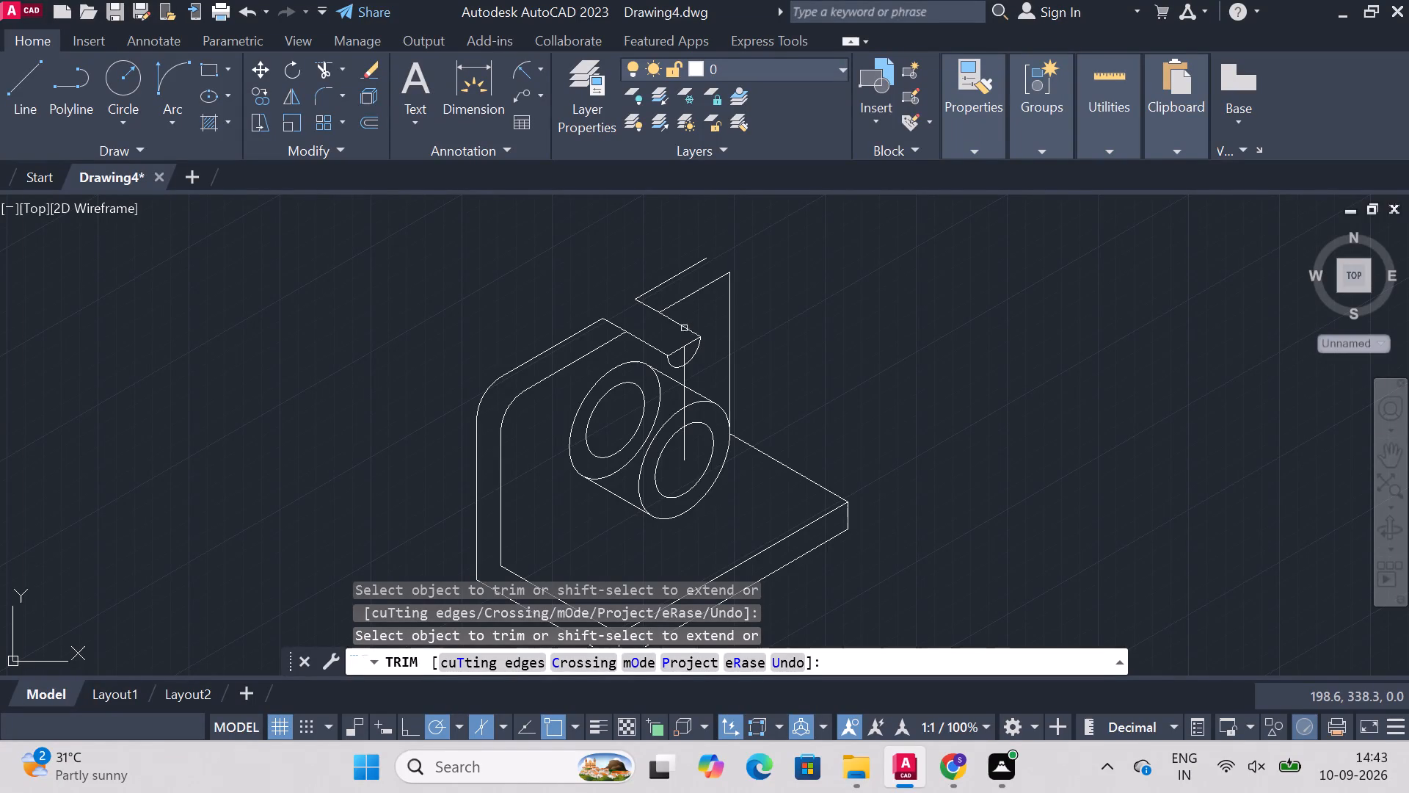
click(676, 351)
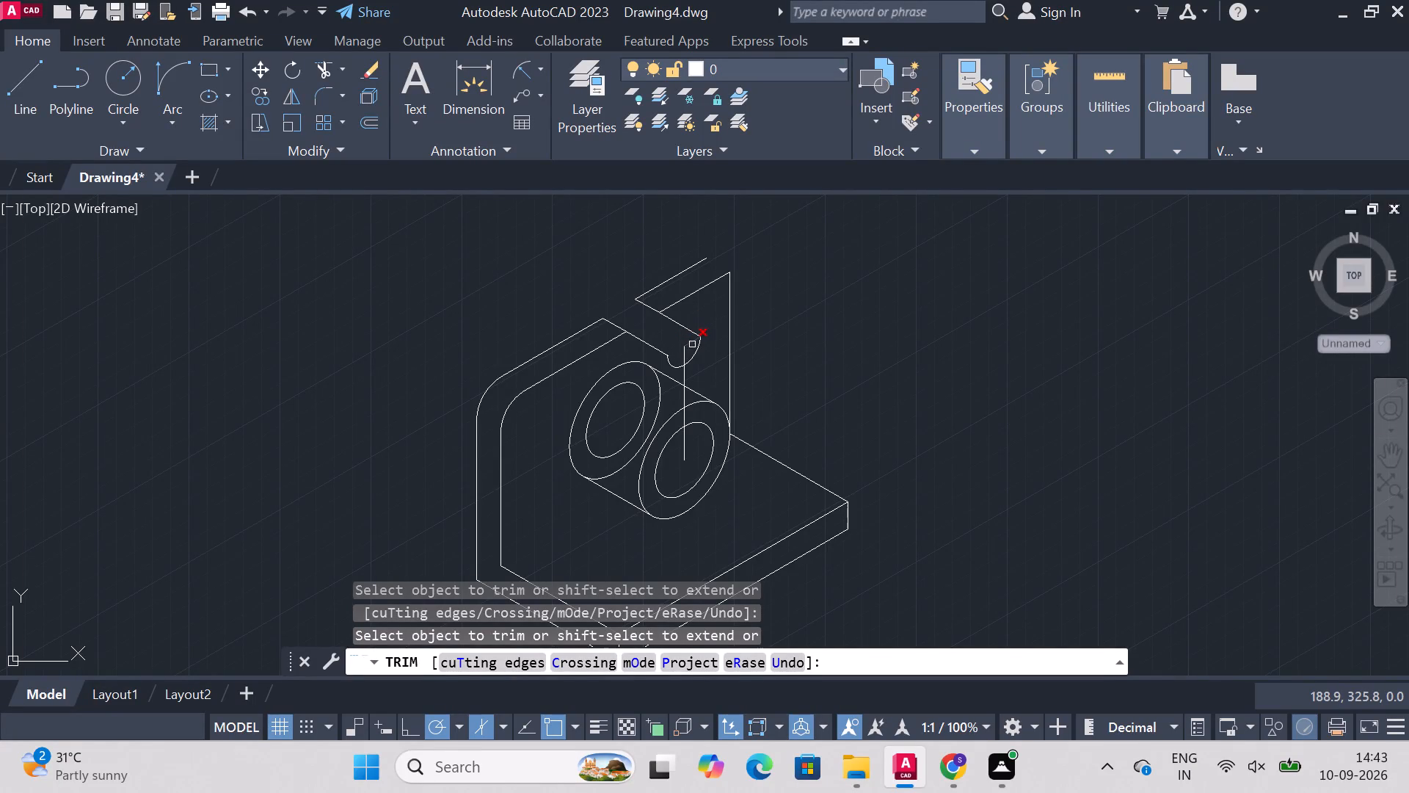
click(695, 344)
click(685, 350)
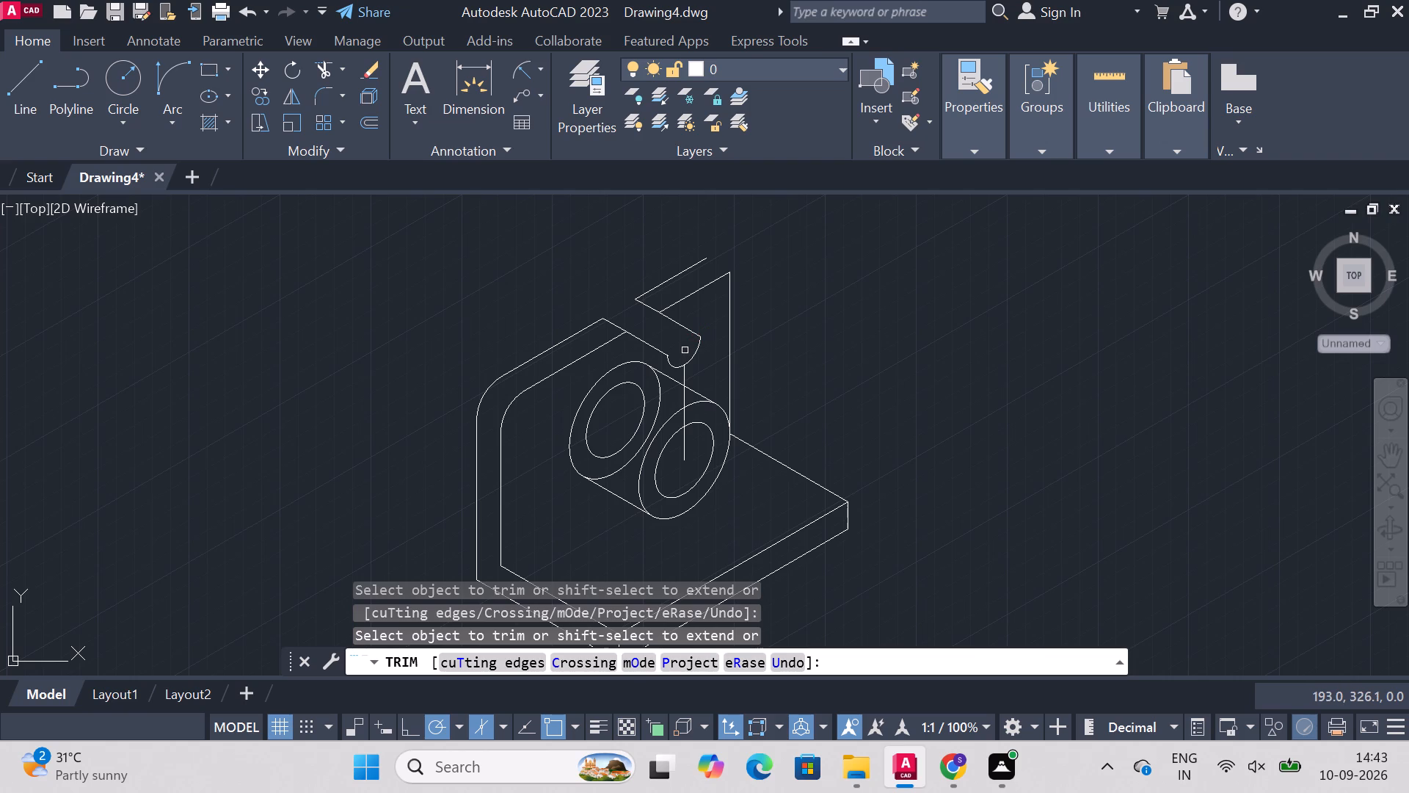
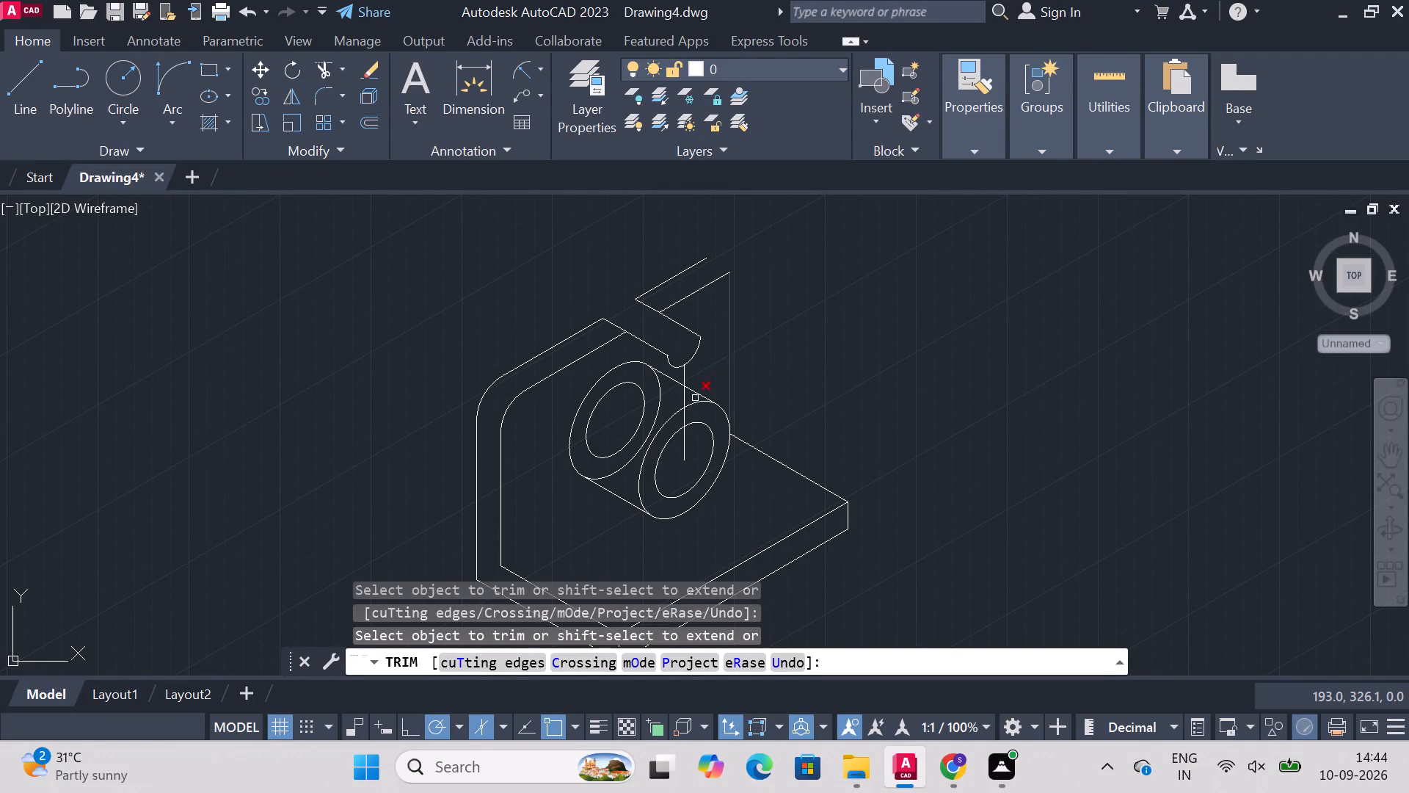
Trim away the remaining vertical centre line segments between the slot's rounded bottom and the front boss circle's centre.
click(682, 377)
click(682, 398)
click(682, 419)
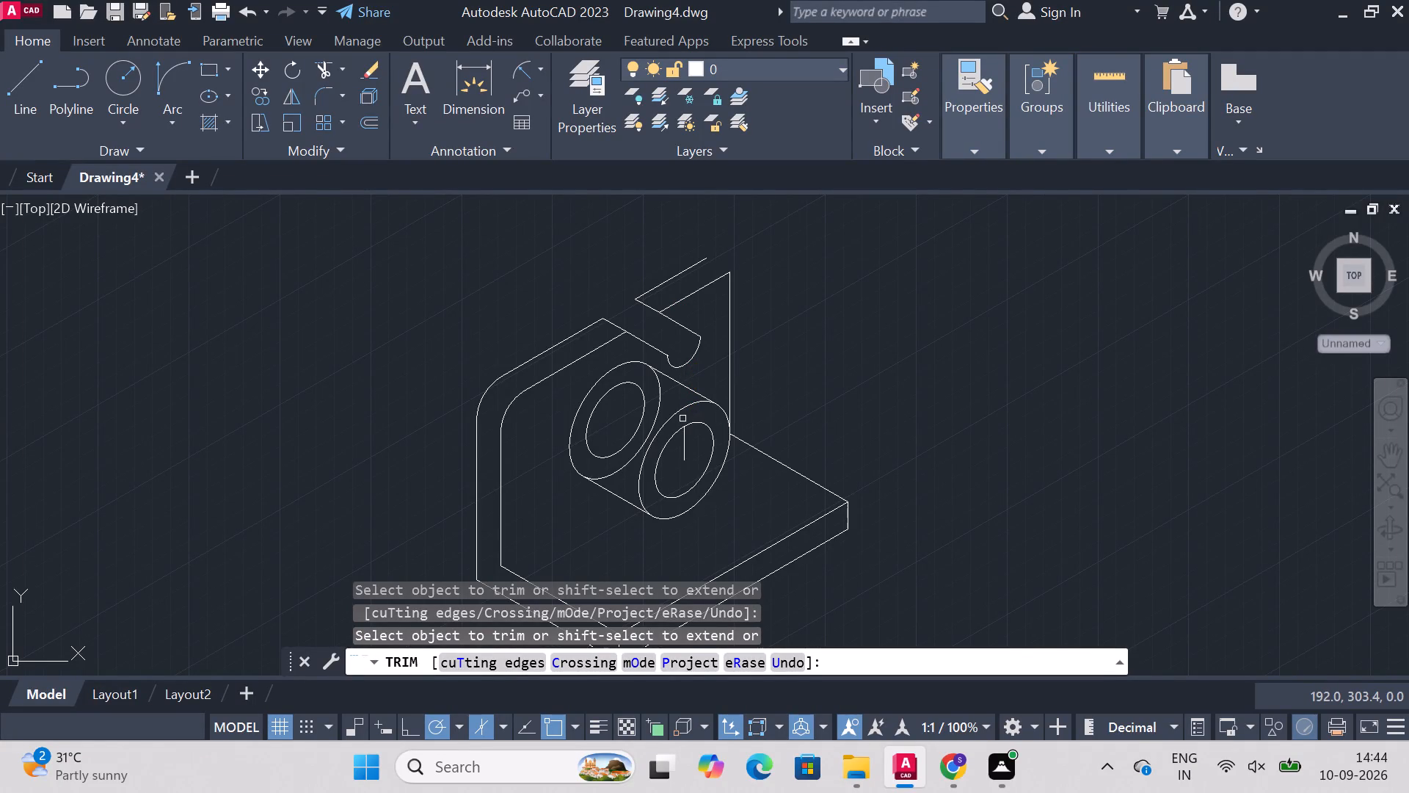
click(684, 444)
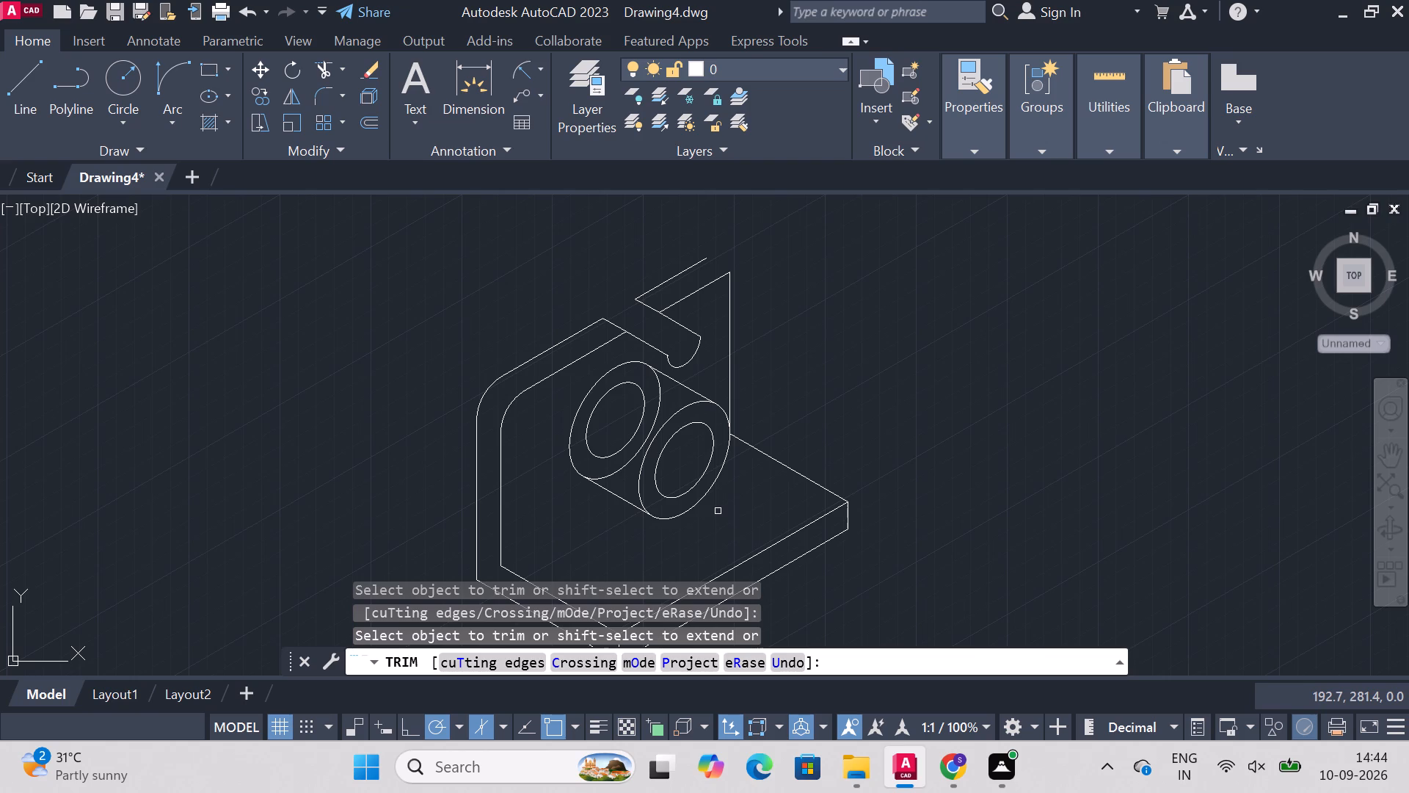
text(line)
key(Return)
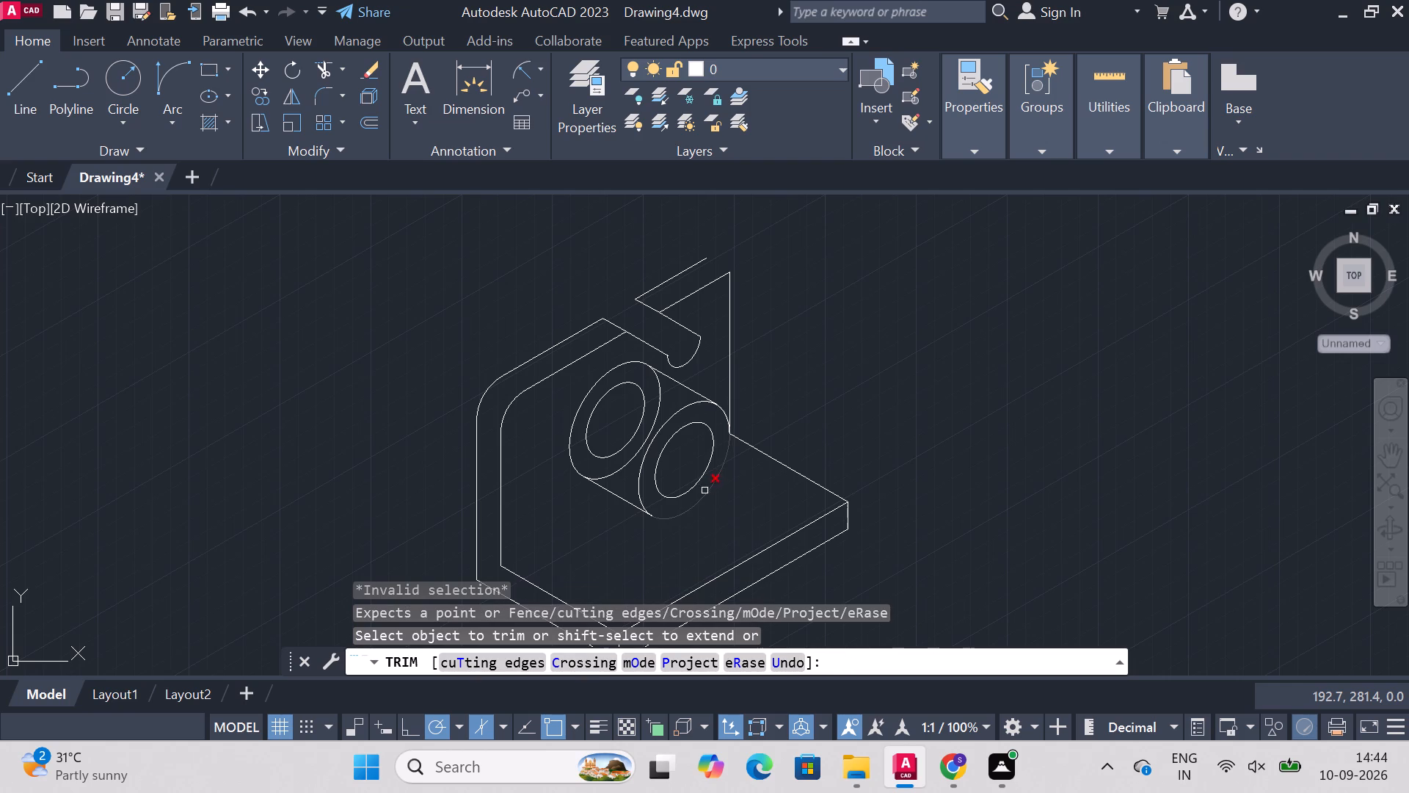
key(Escape)
key(Escape)
Draw a 10-unit line outward from the slot arc's boss-side end, continuing parallel to the slot edge to the upright's rear top edge.
text(line)
key(Return)
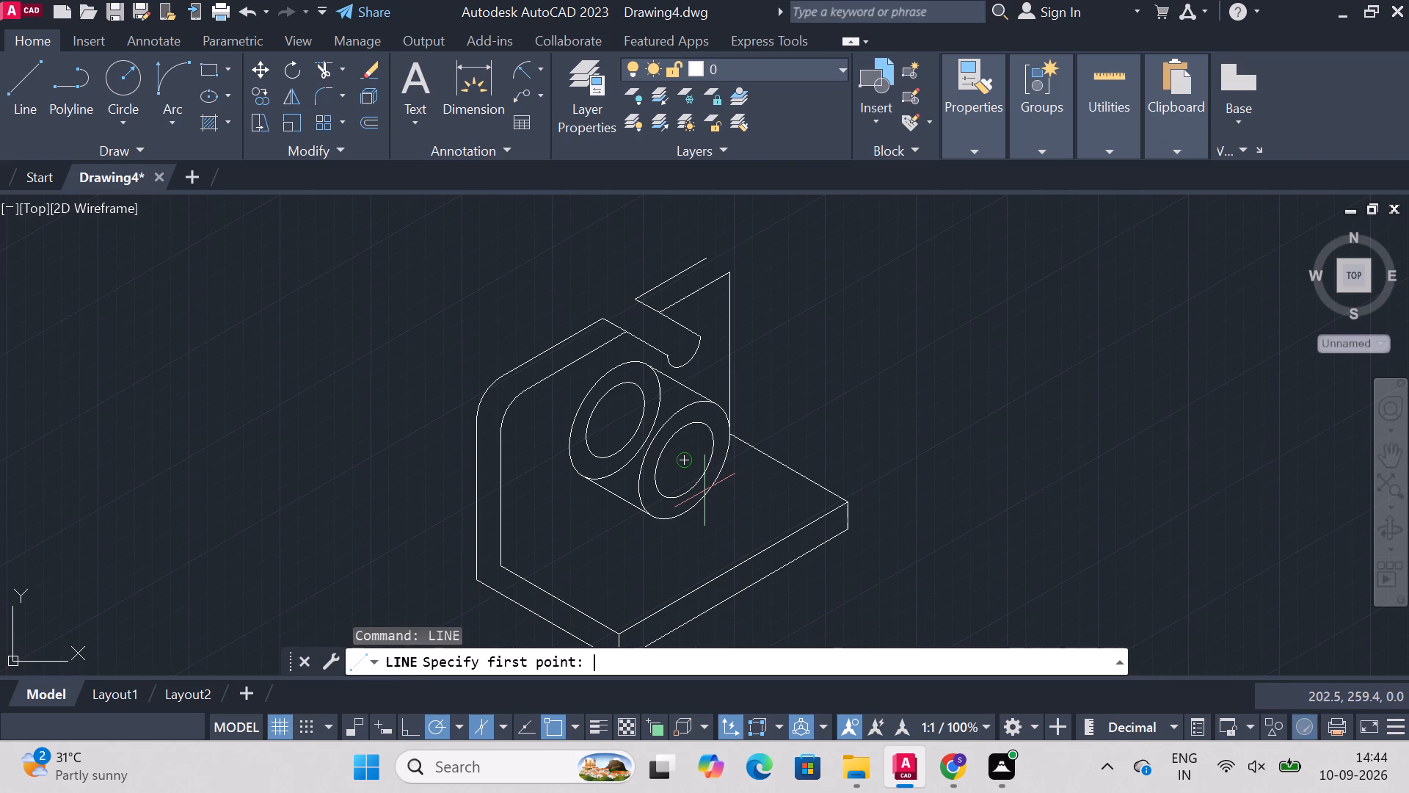
click(664, 350)
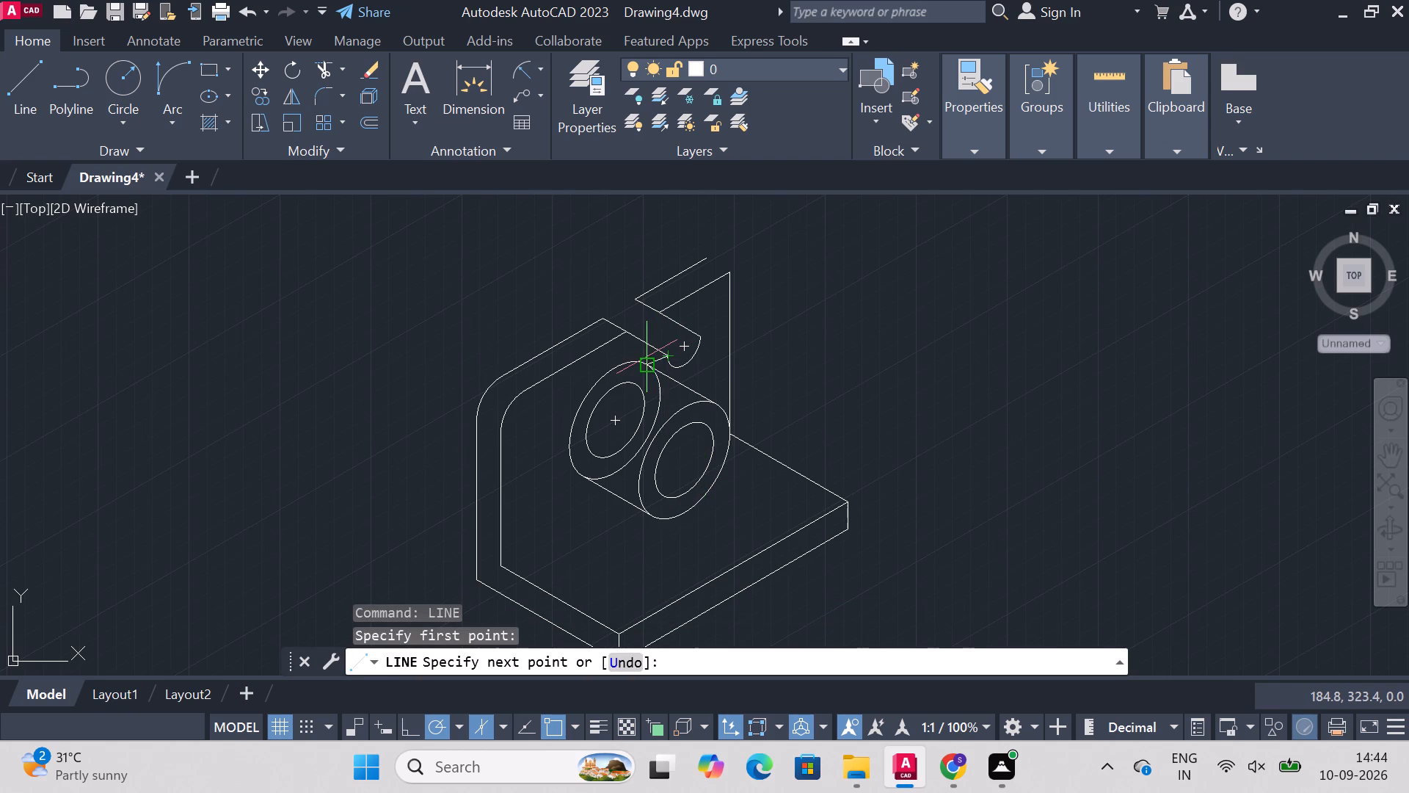
text(10)
key(Return)
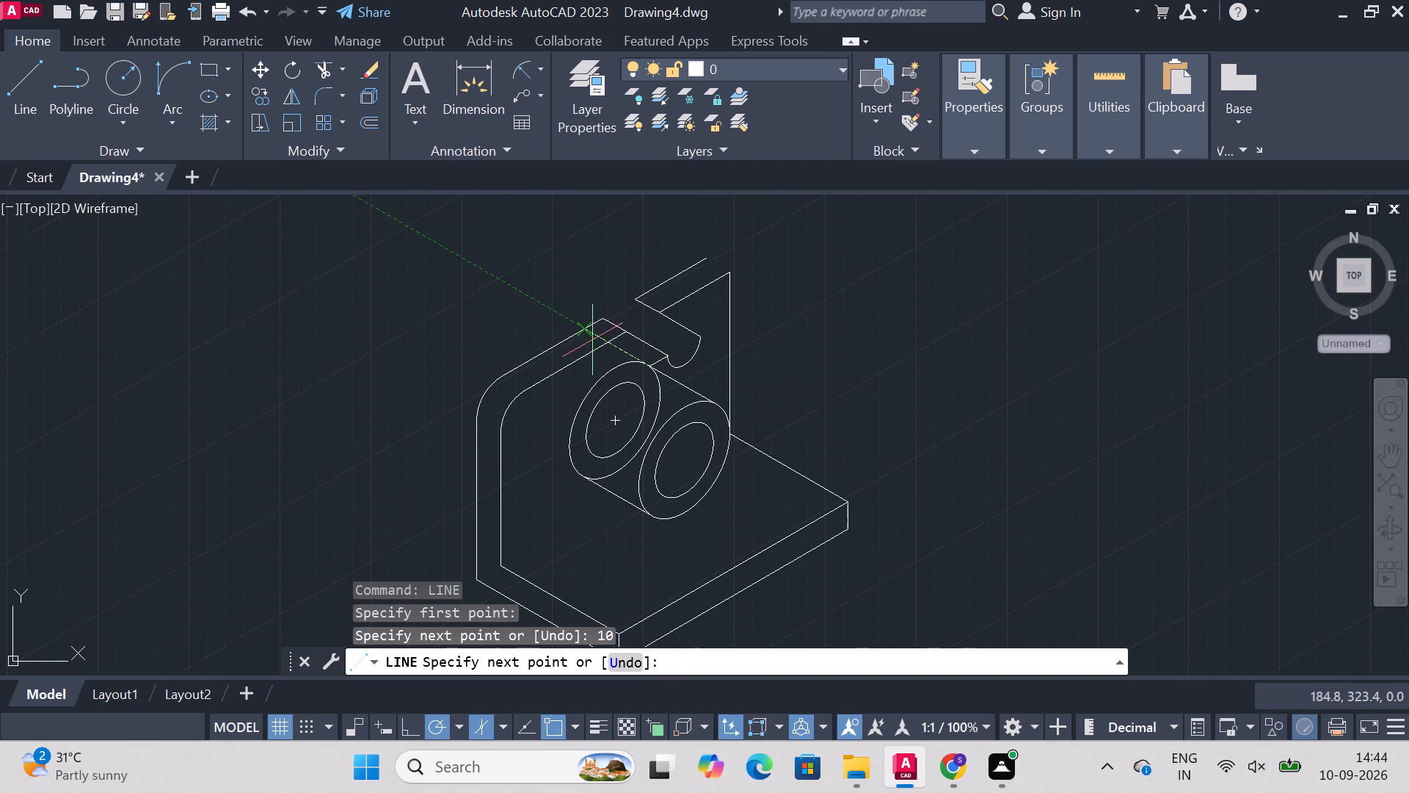
click(588, 331)
key(Escape)
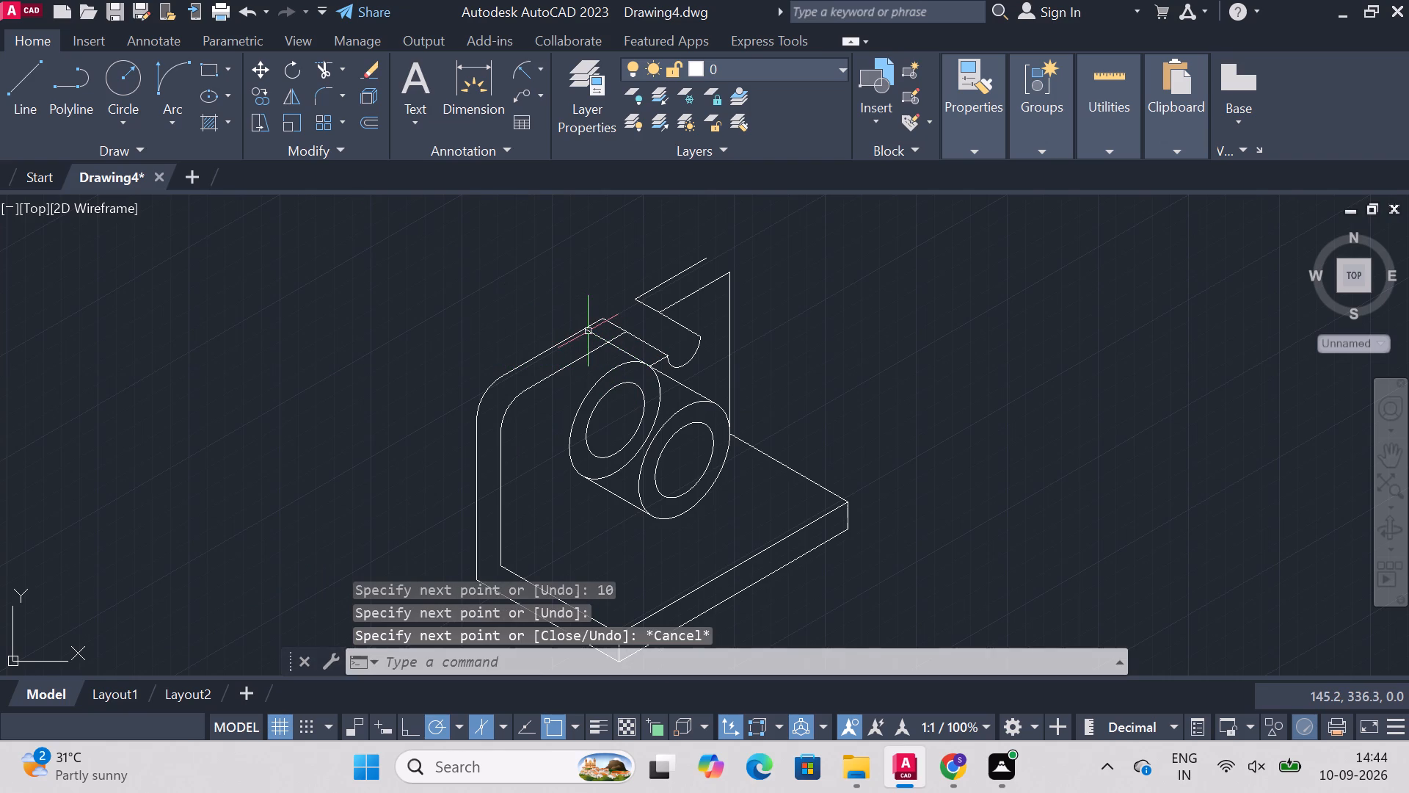
Draw a 10-unit line at 30° outward from the slot arc's other end, continuing parallel to the slot edge to the rear top edge.
text(line)
key(Return)
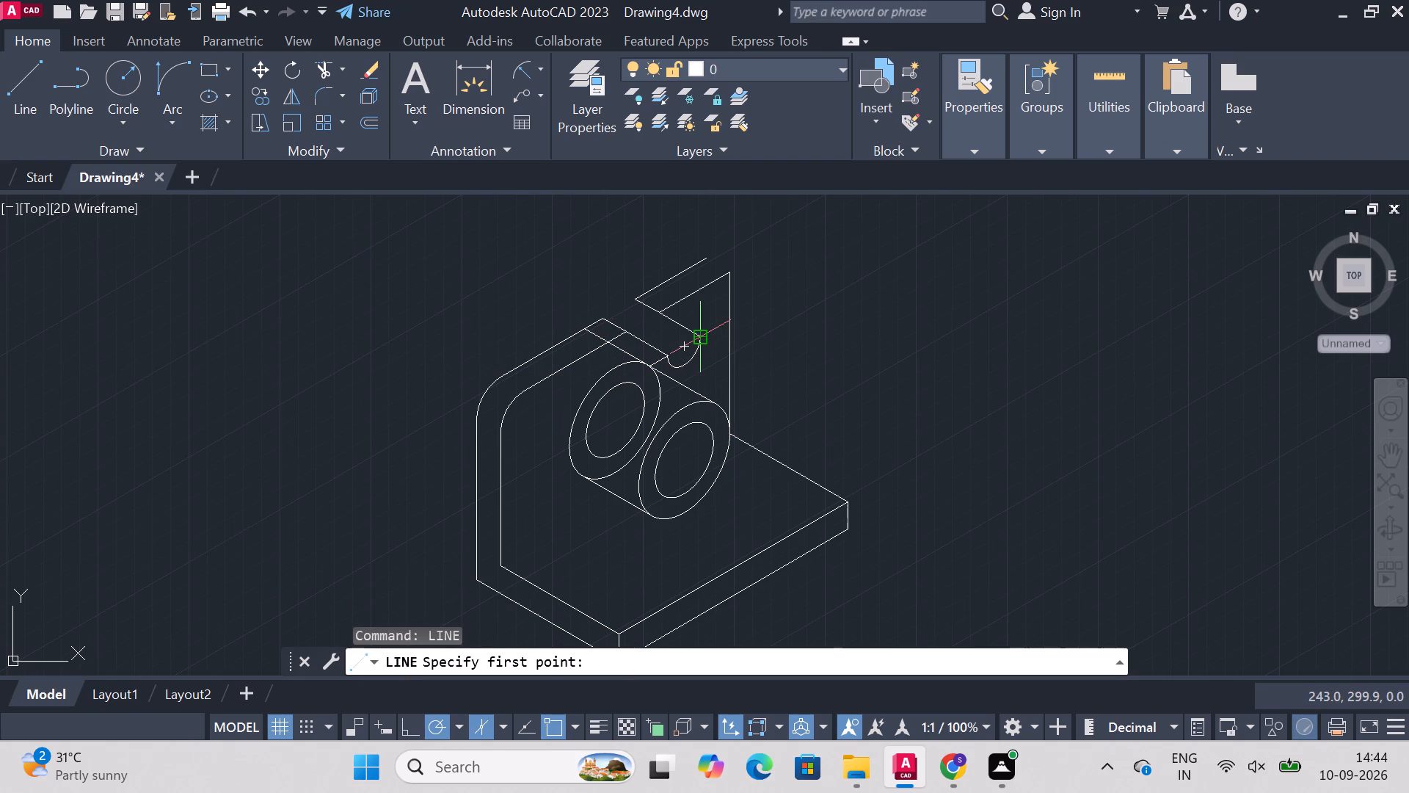
click(696, 337)
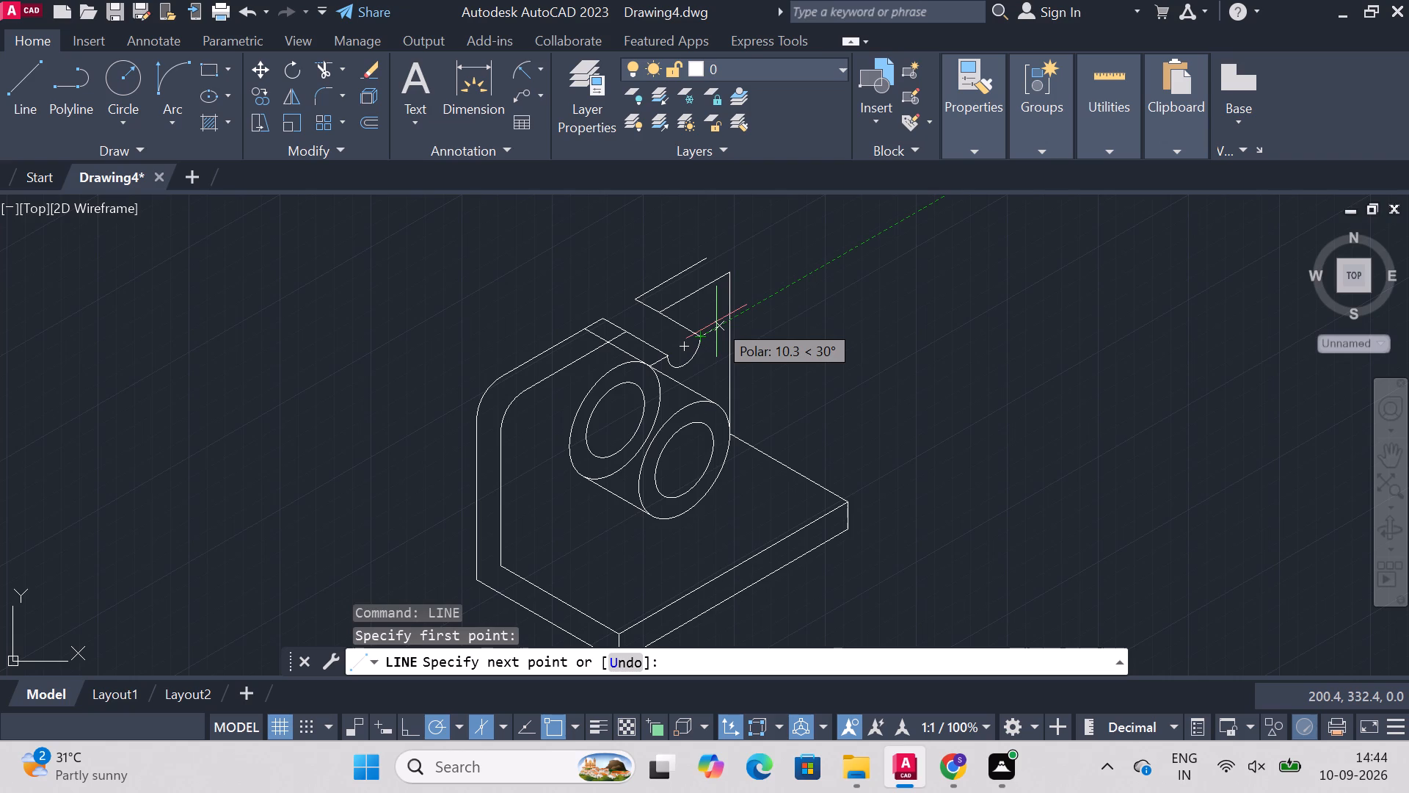
text(10)
key(Return)
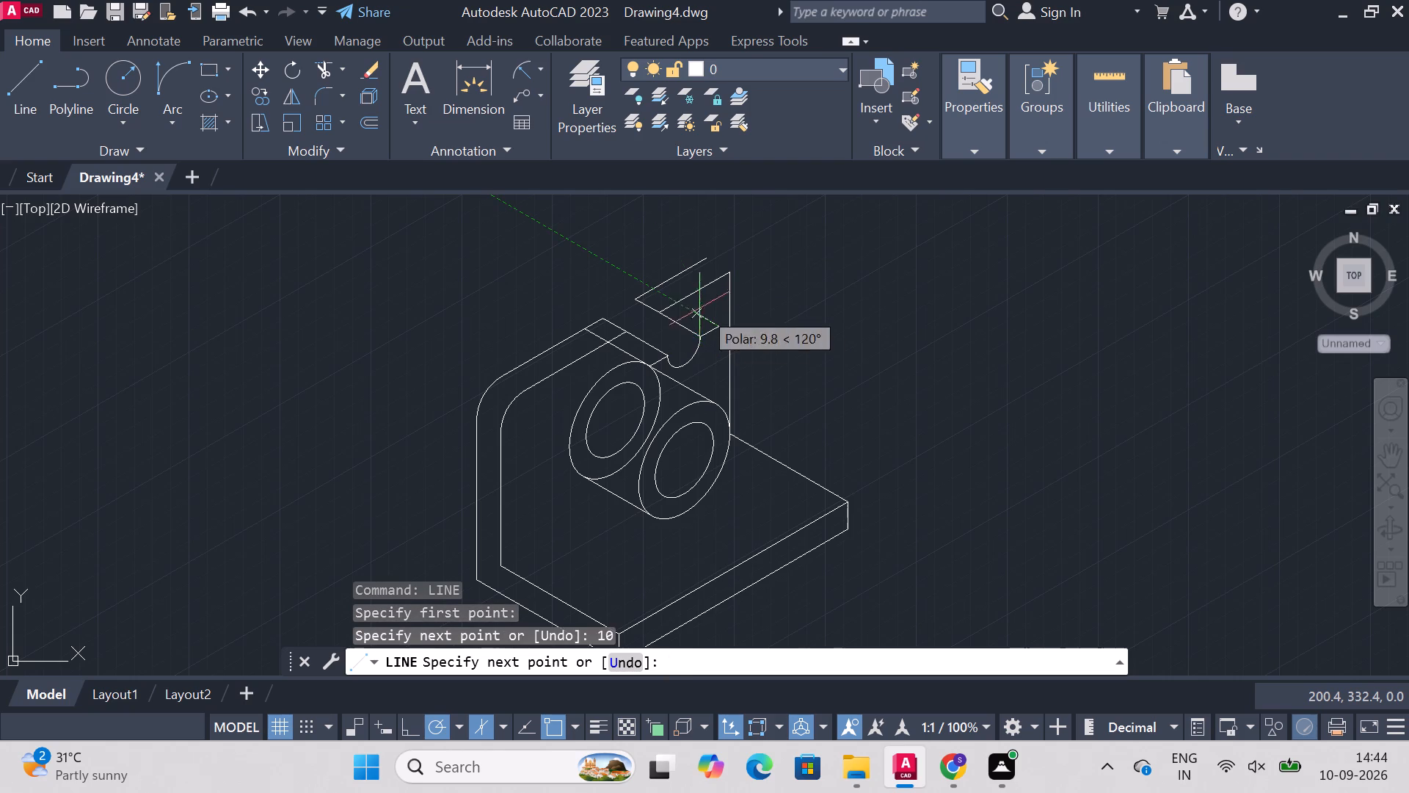
click(648, 287)
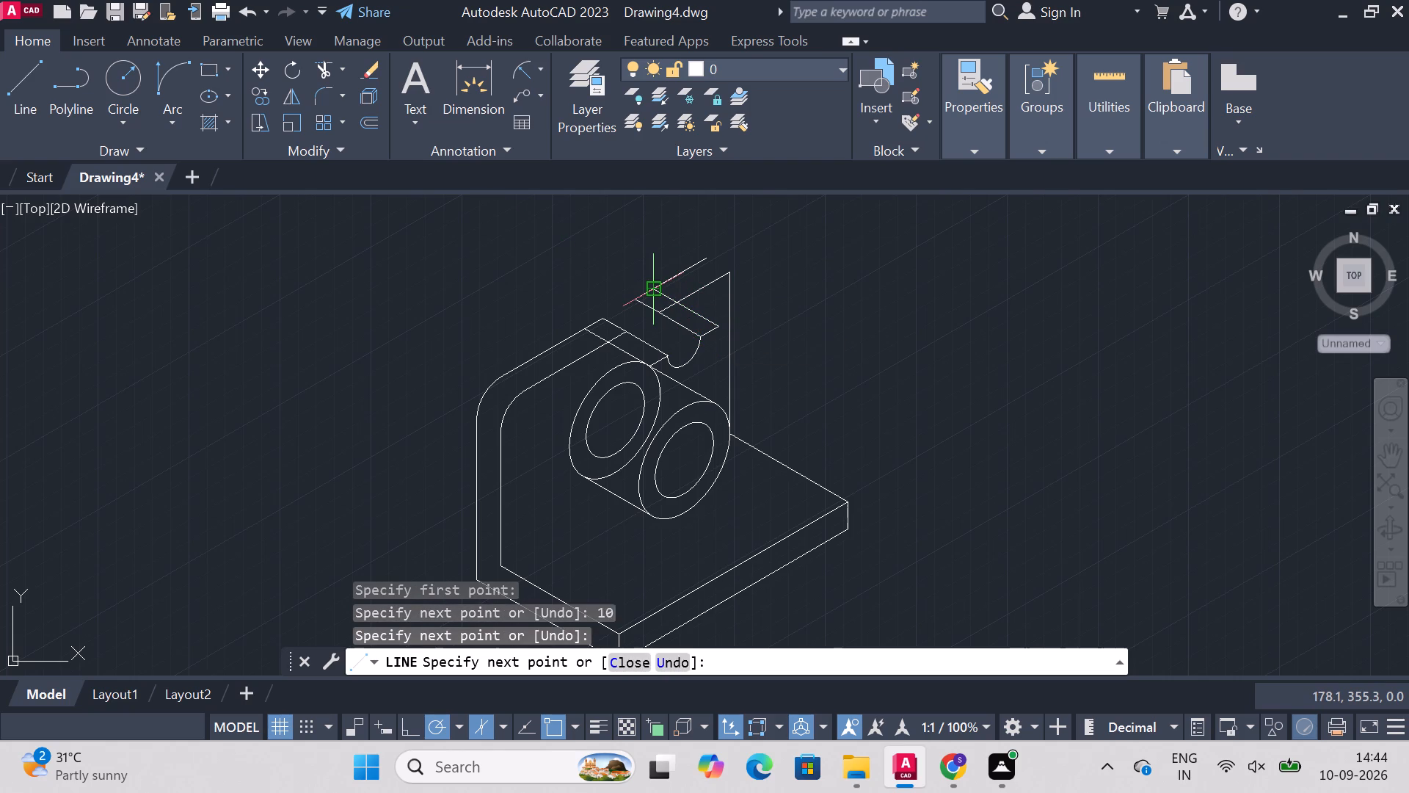
key(Escape)
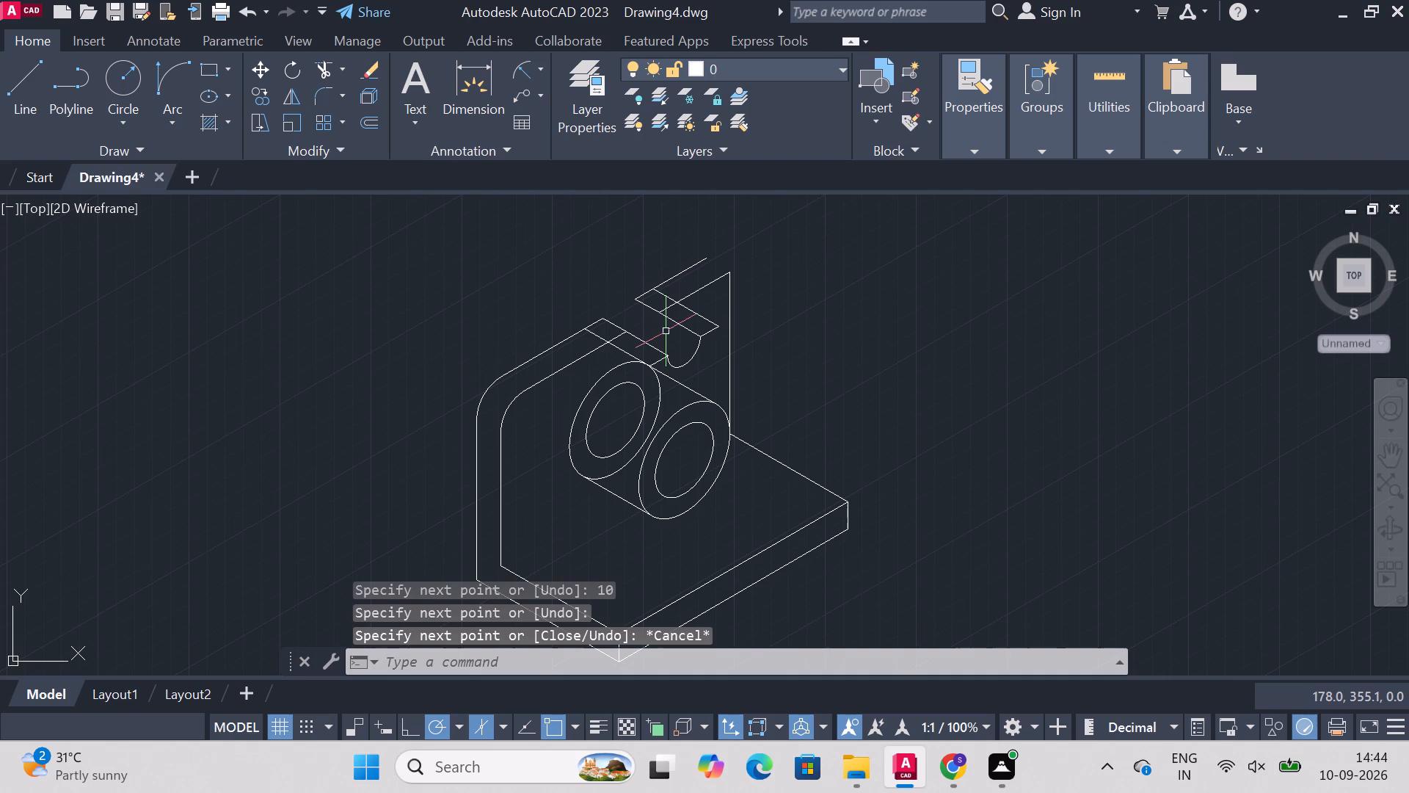
key(Escape)
key(Escape)
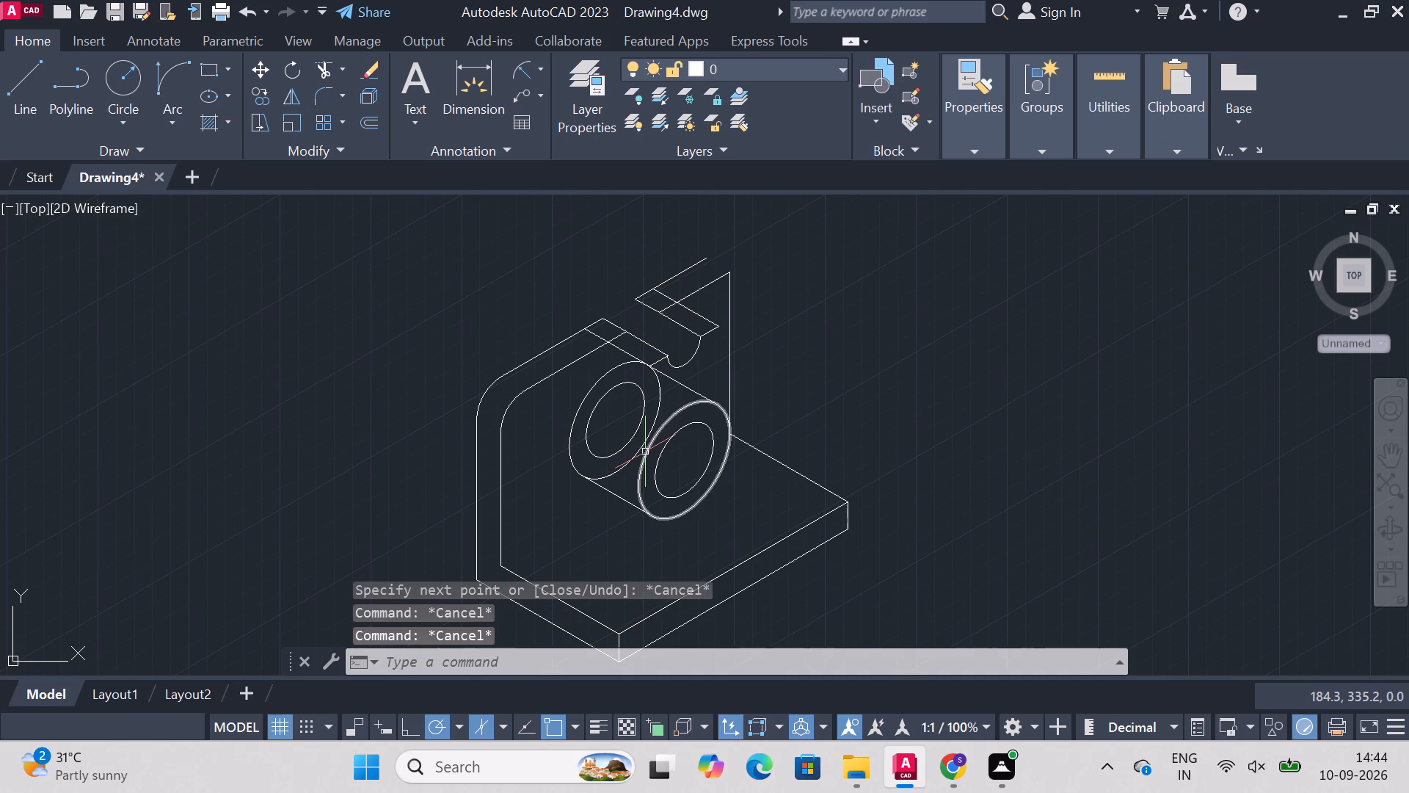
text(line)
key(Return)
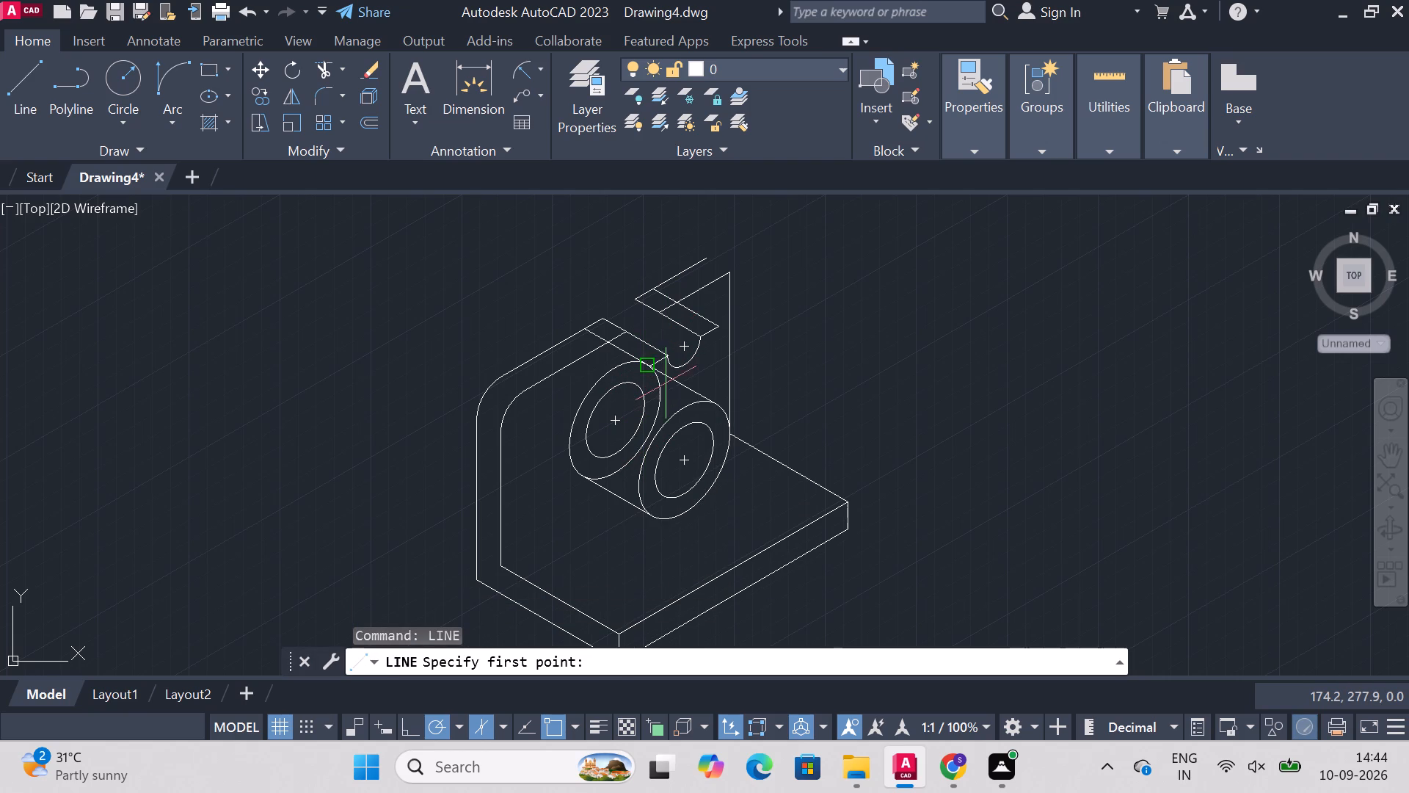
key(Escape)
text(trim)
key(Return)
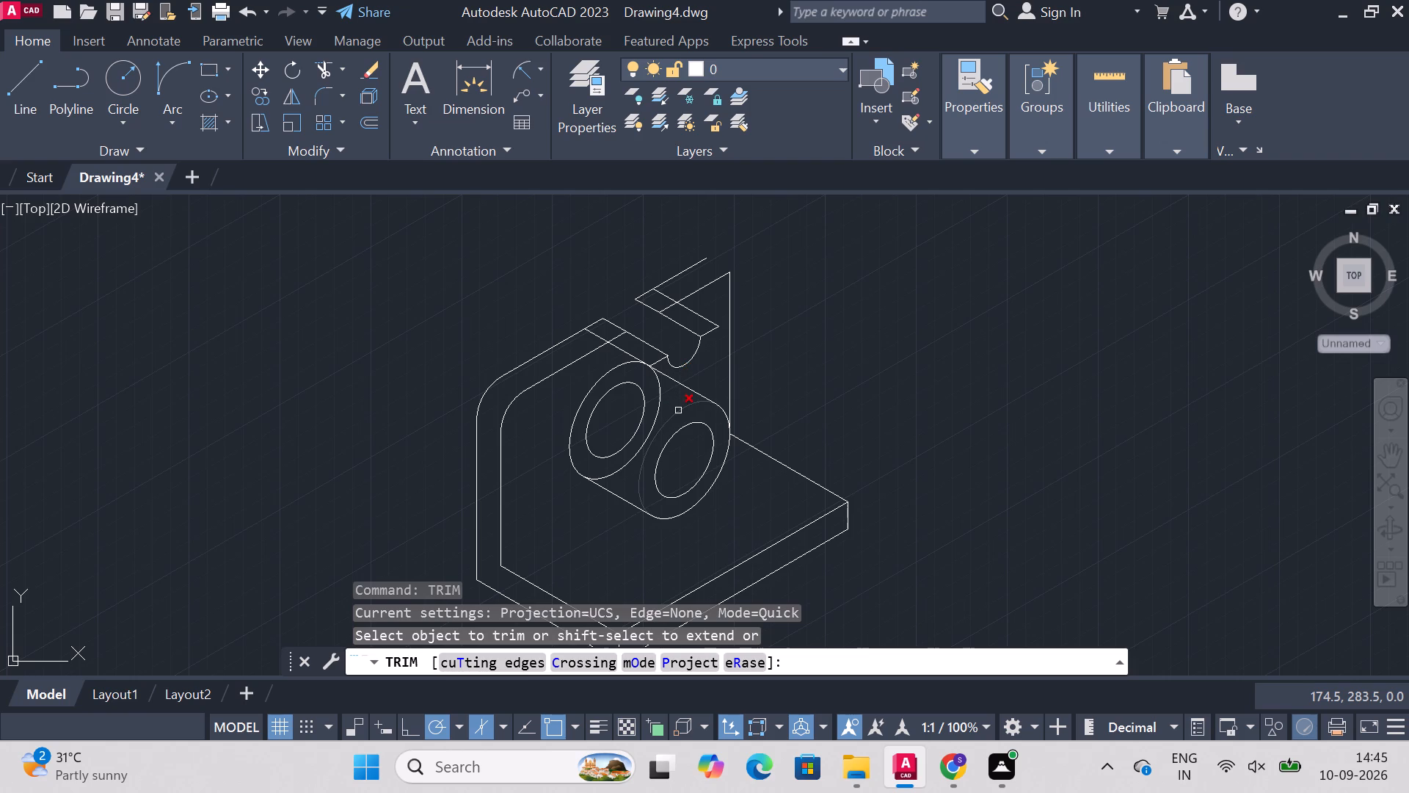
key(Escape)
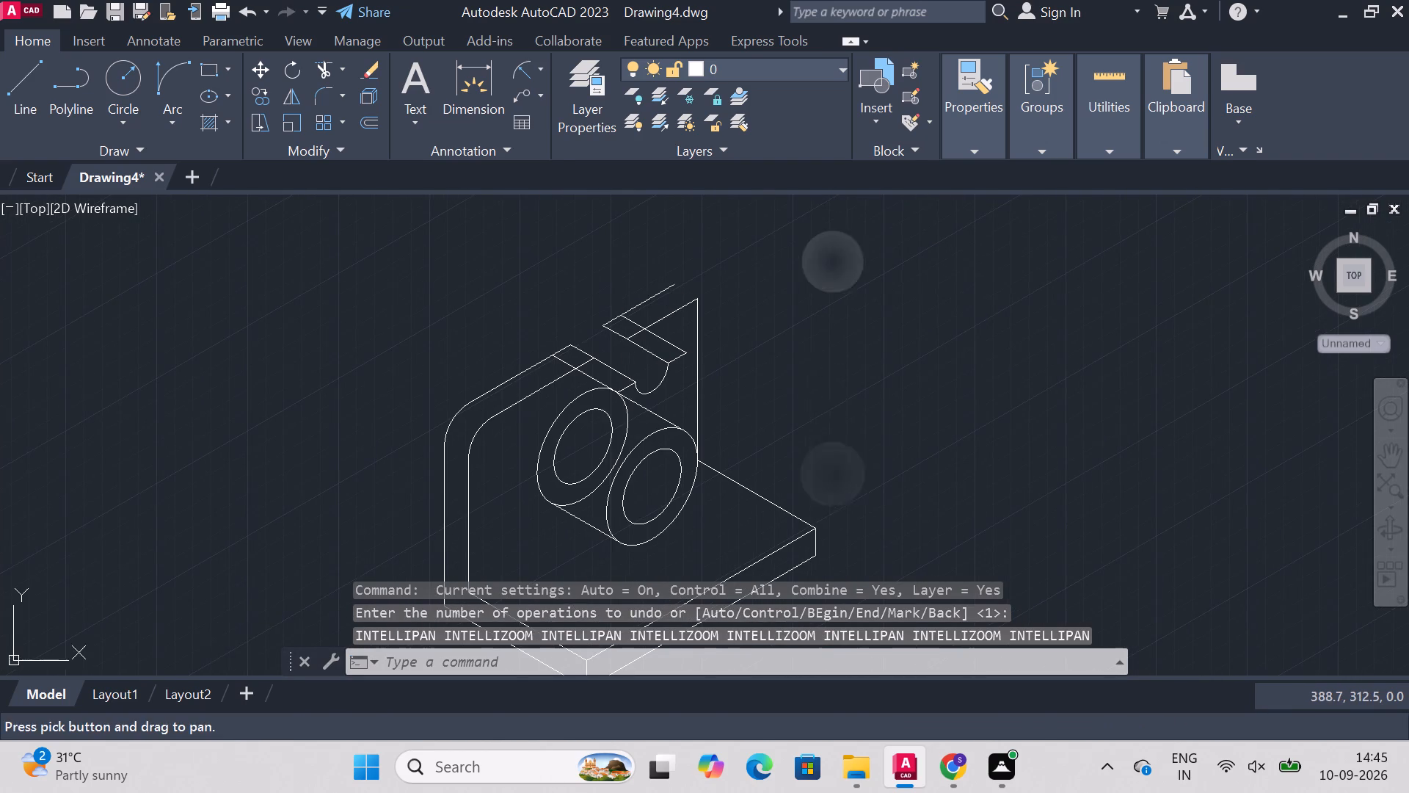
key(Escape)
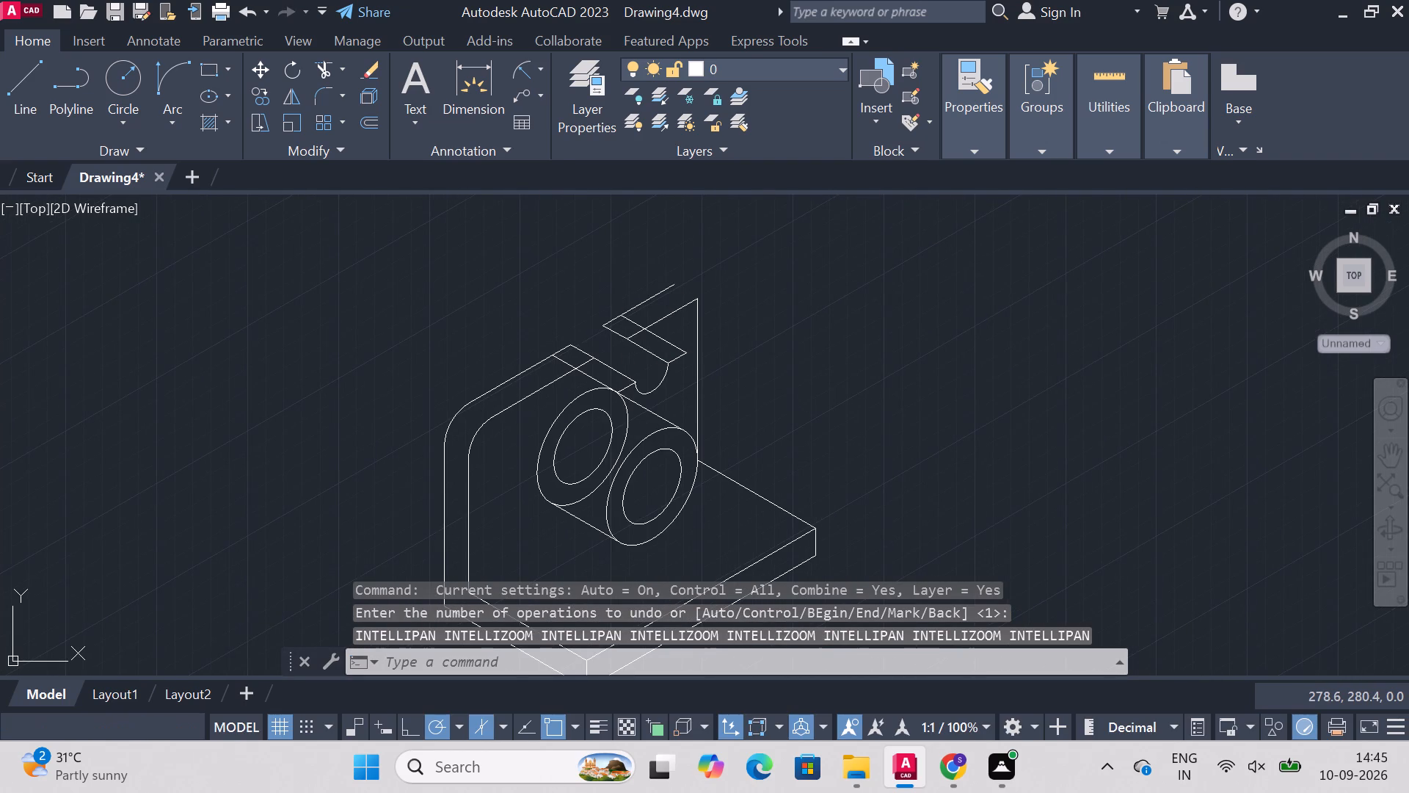
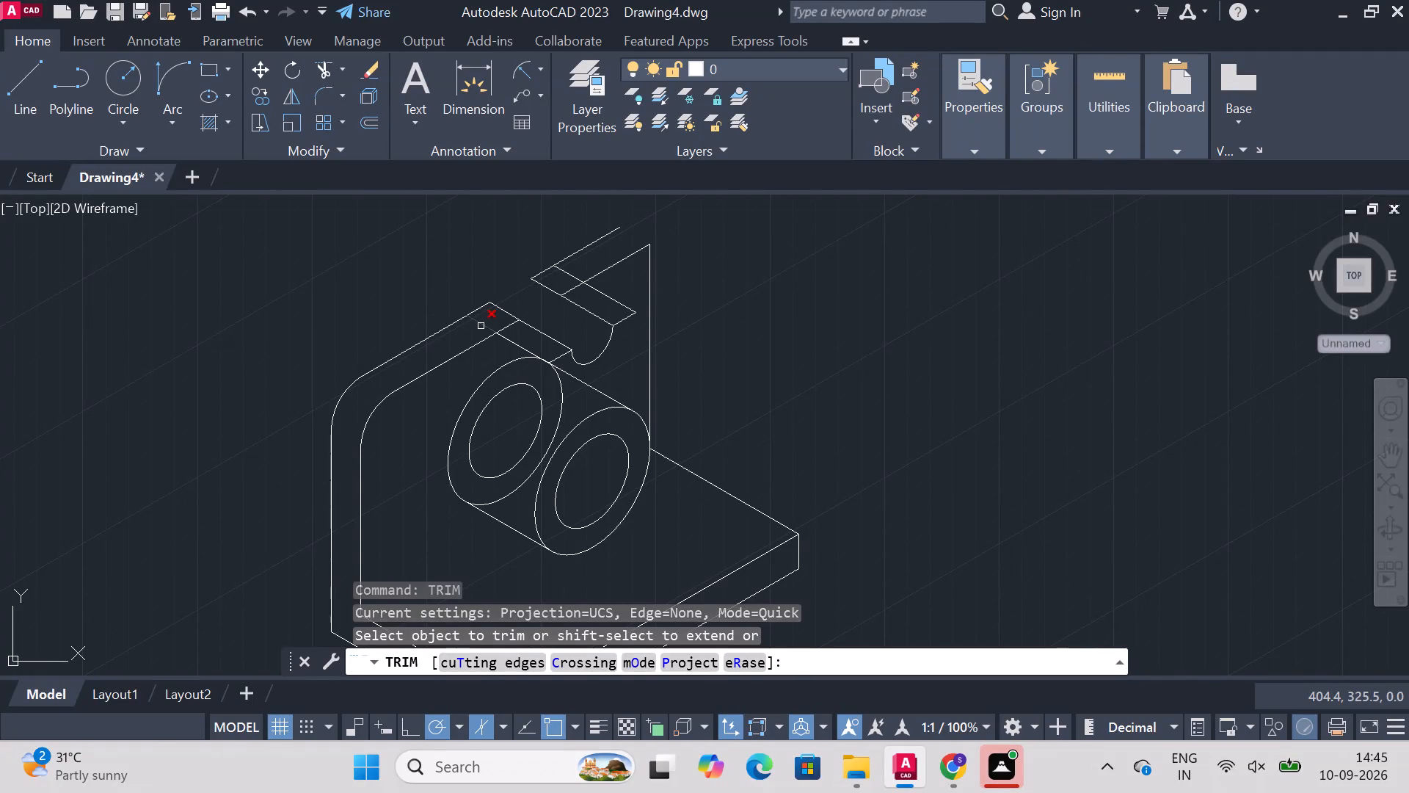
Trim the upright's top edge segments that cross the slot opening between the front and rear slot edges on both sides.
click(481, 326)
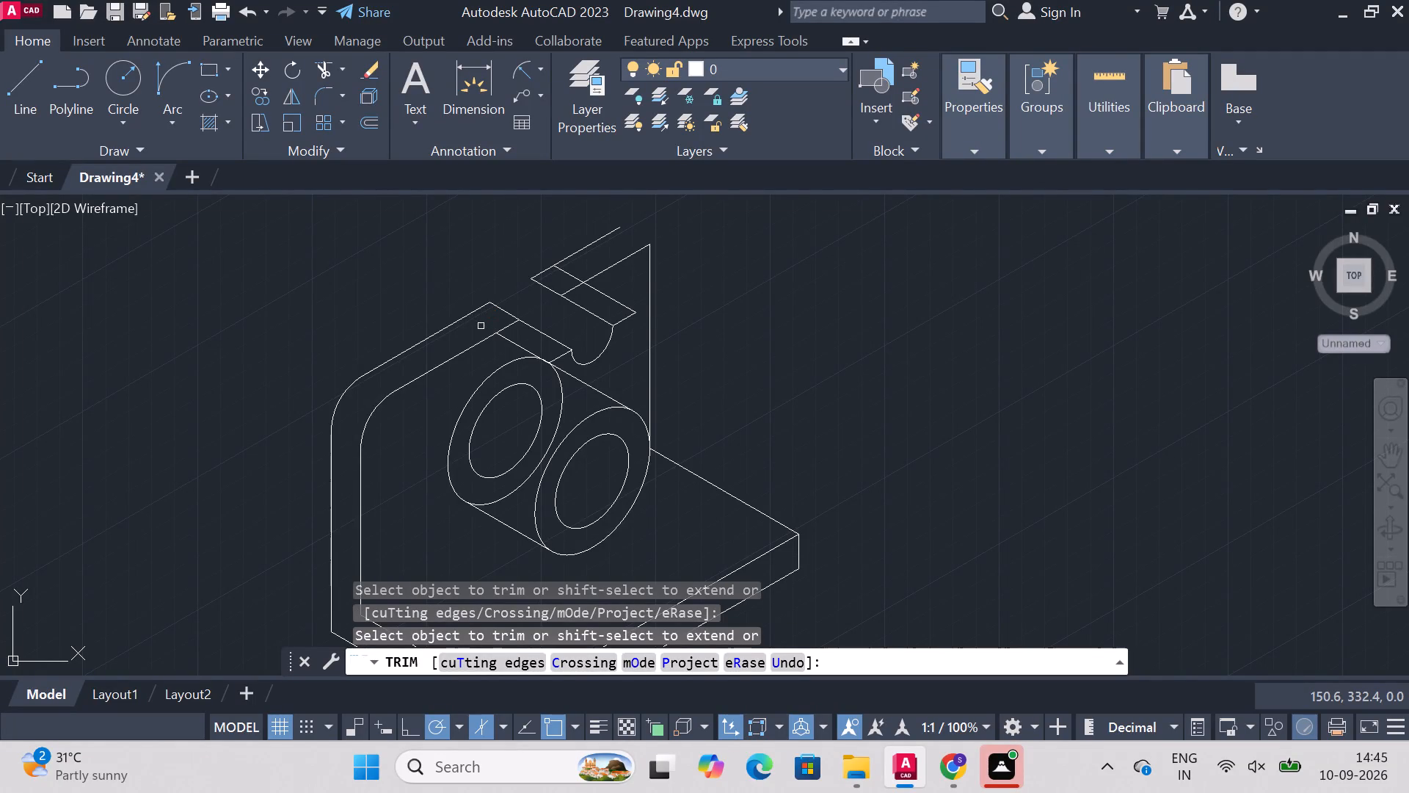
click(509, 325)
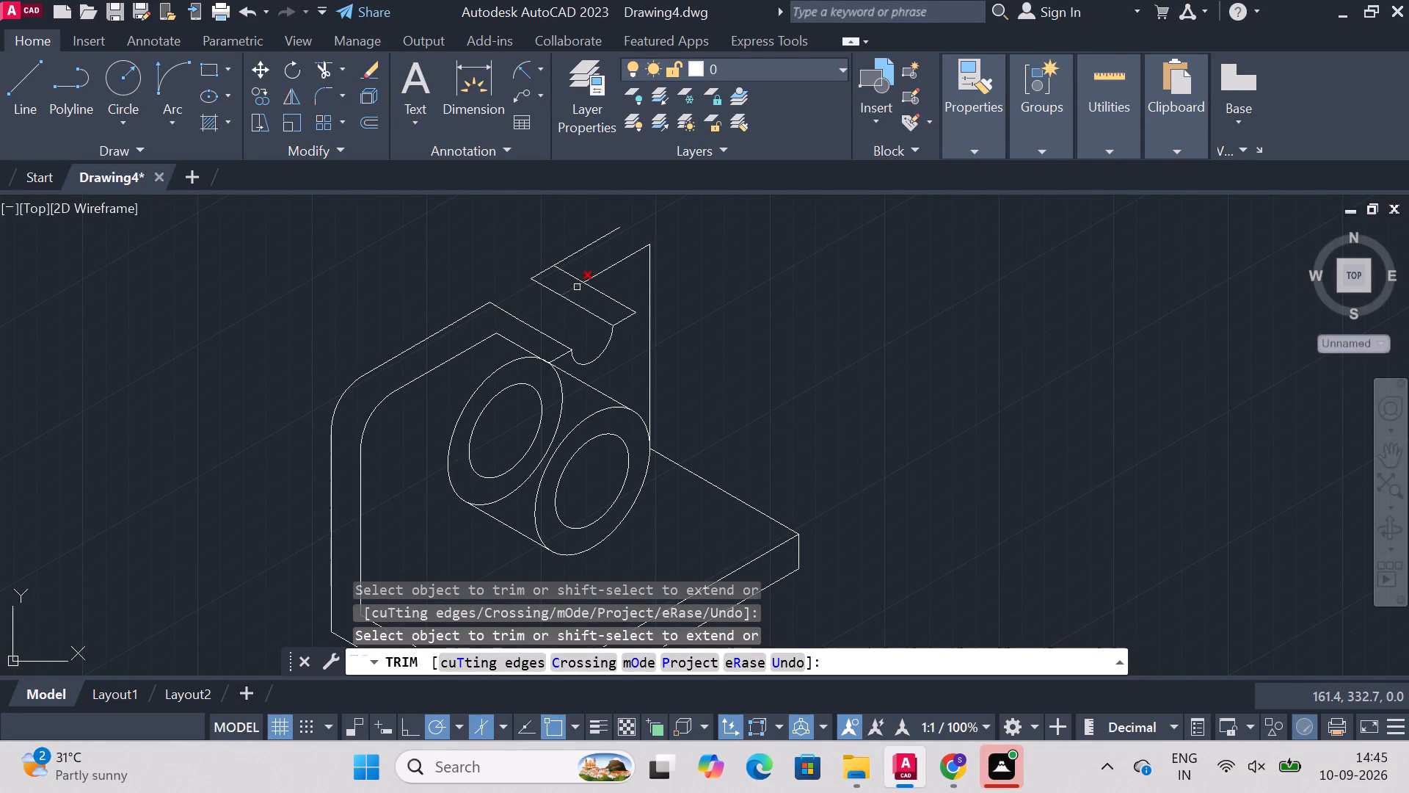
click(577, 289)
click(575, 275)
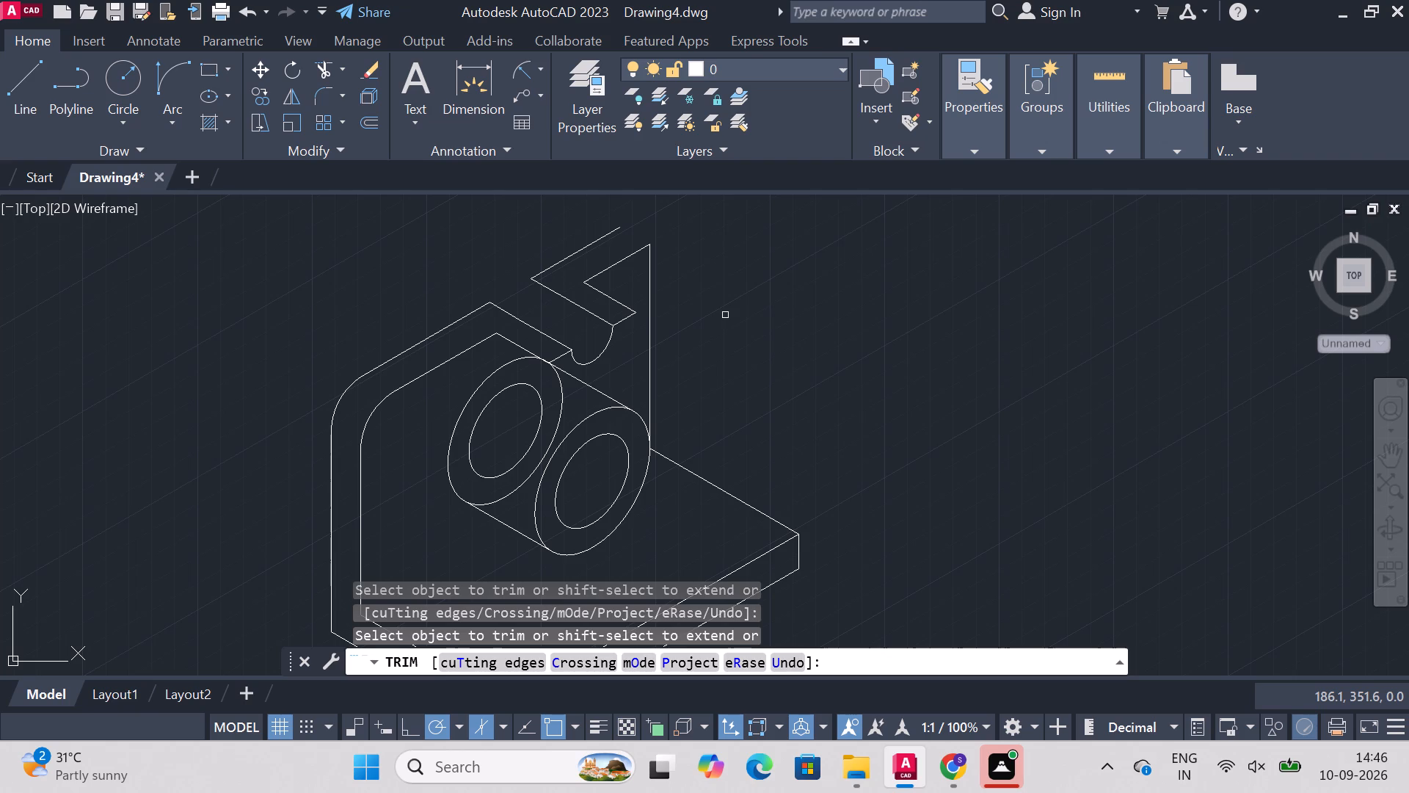
key(Escape)
key(Escape)
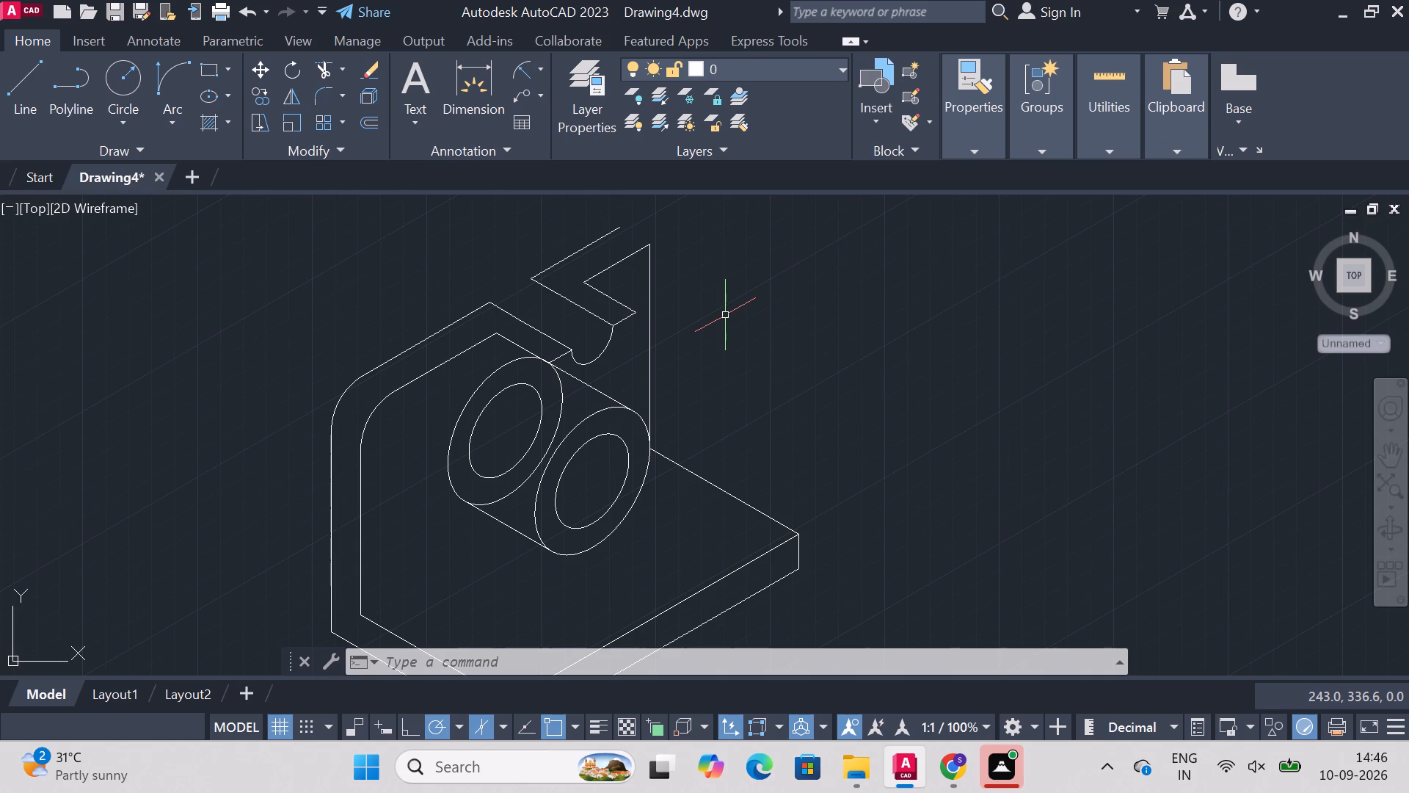
Check the depth of the slot's front straight edges on both sides of the opening with the Dimension tool.
click(480, 107)
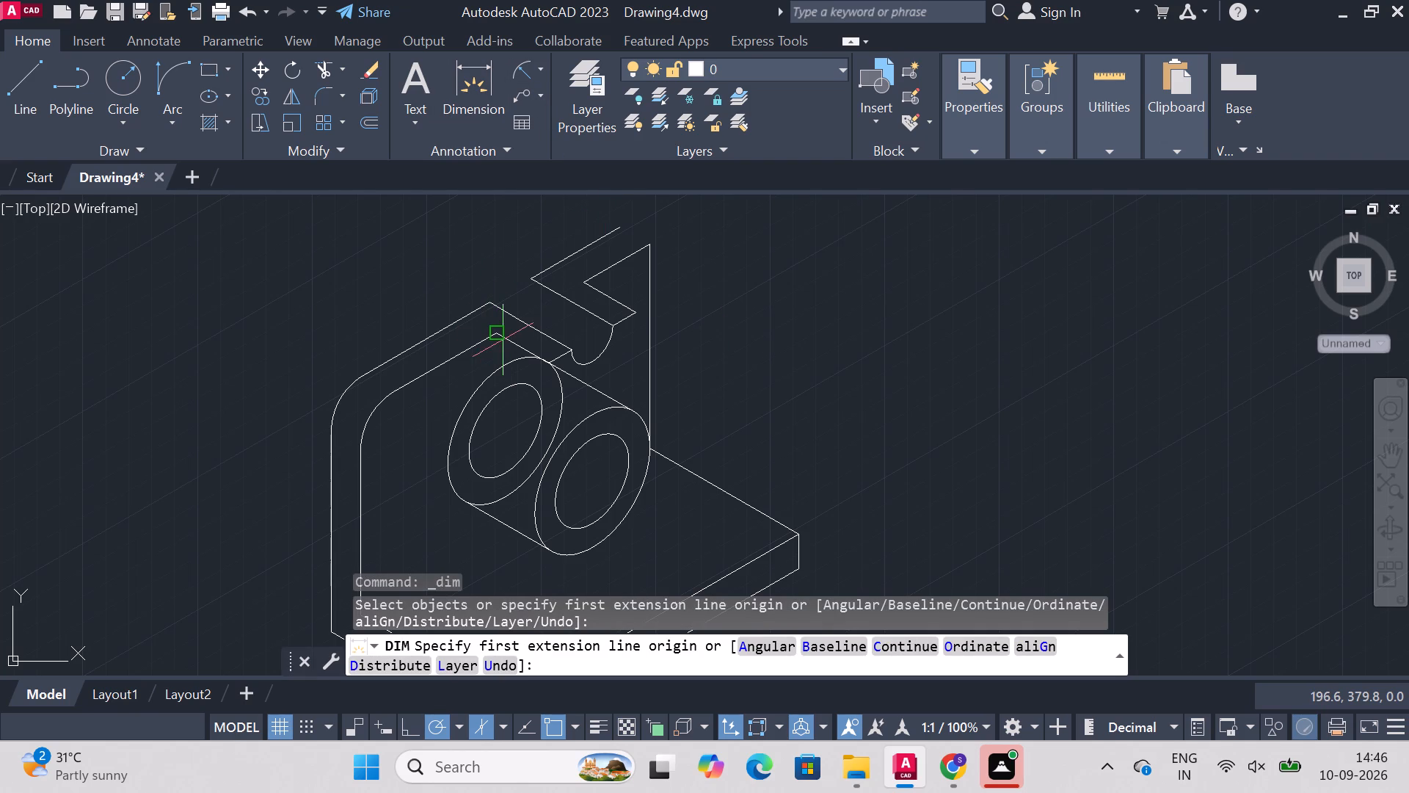
click(496, 336)
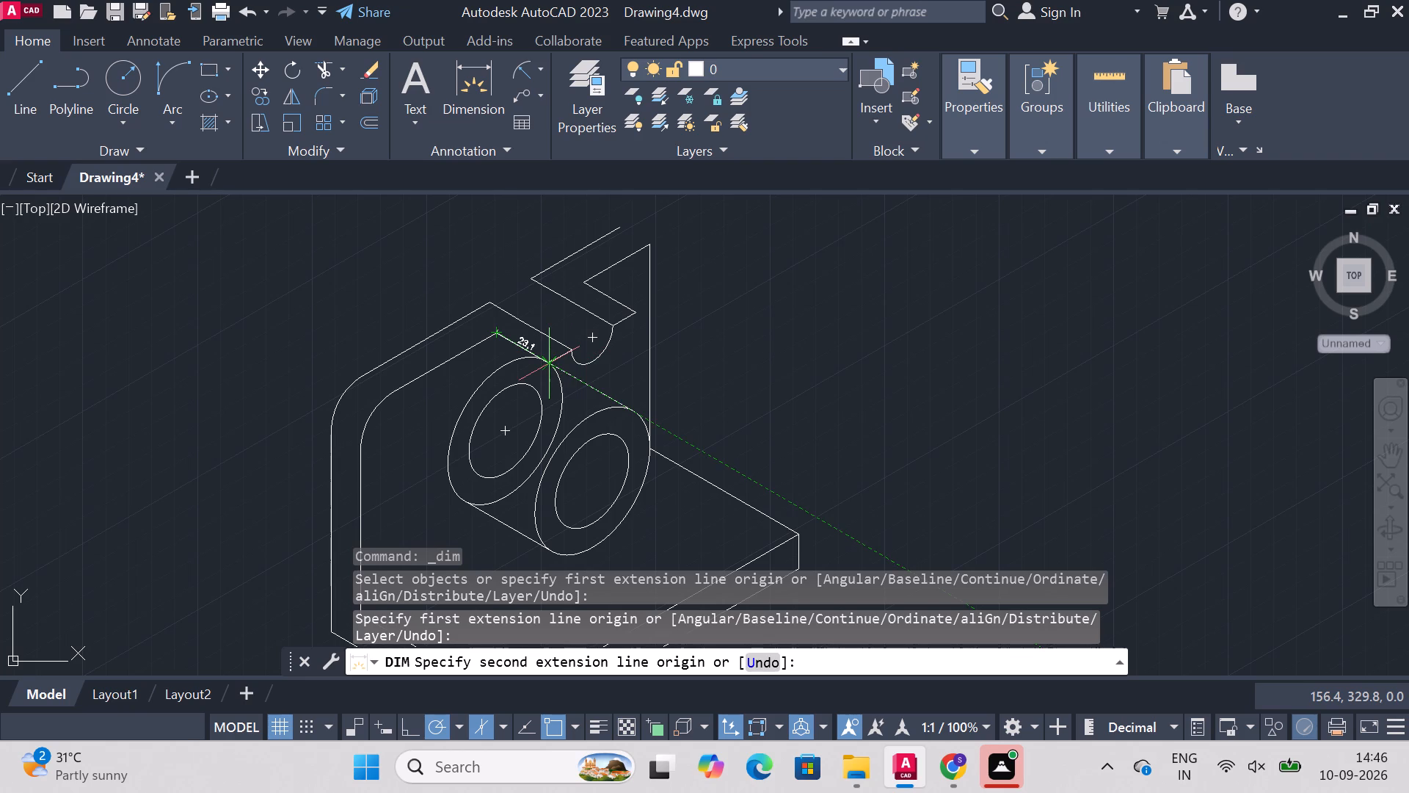
key(Escape)
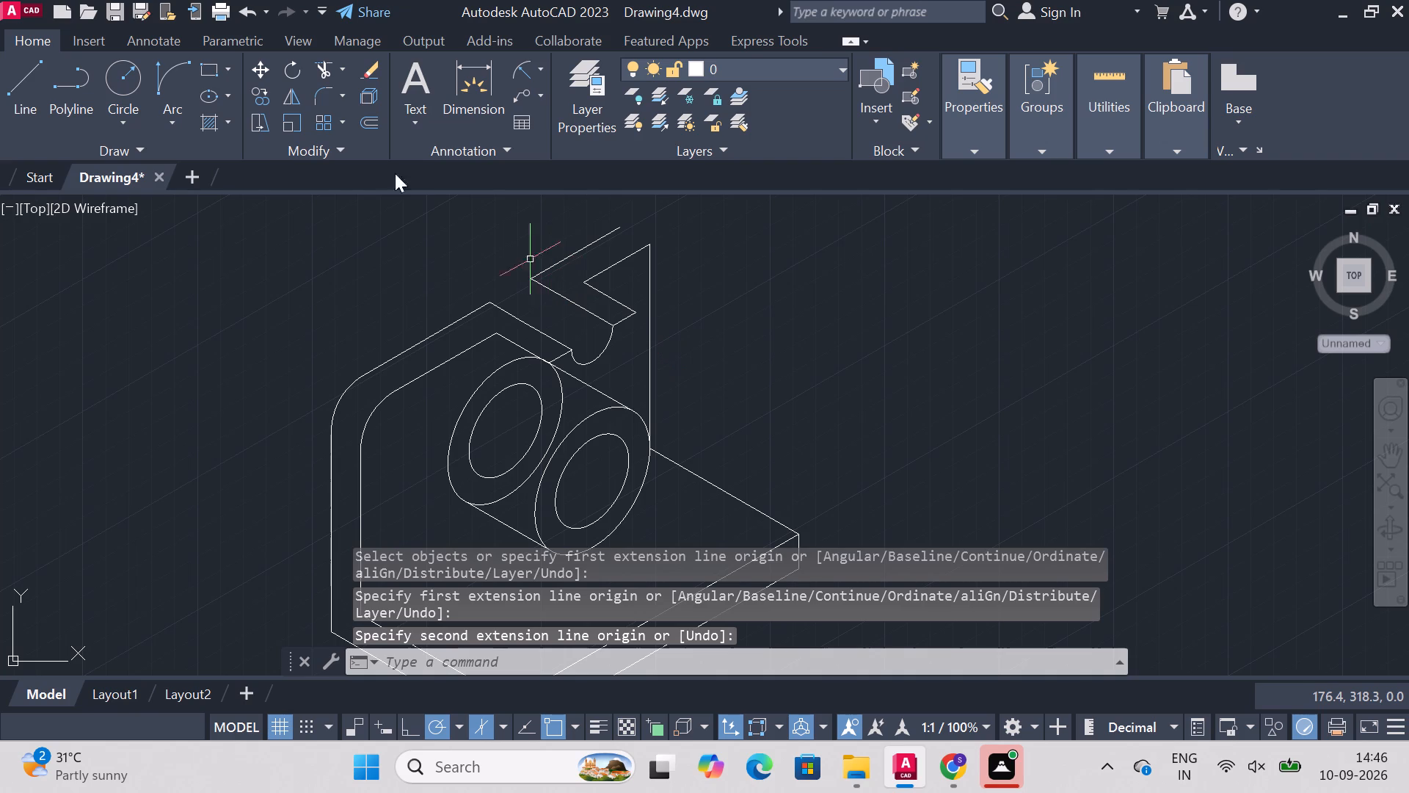
click(465, 97)
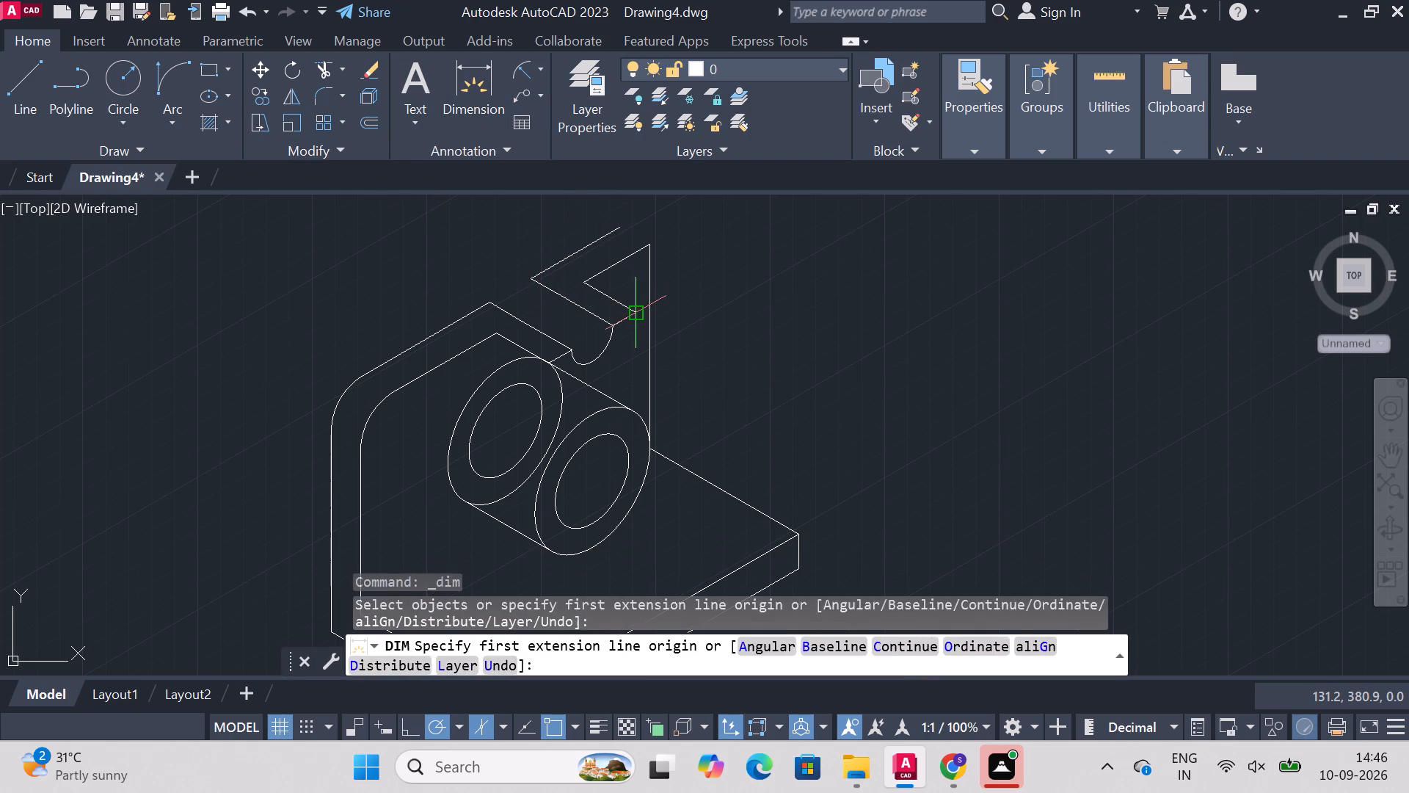
click(637, 311)
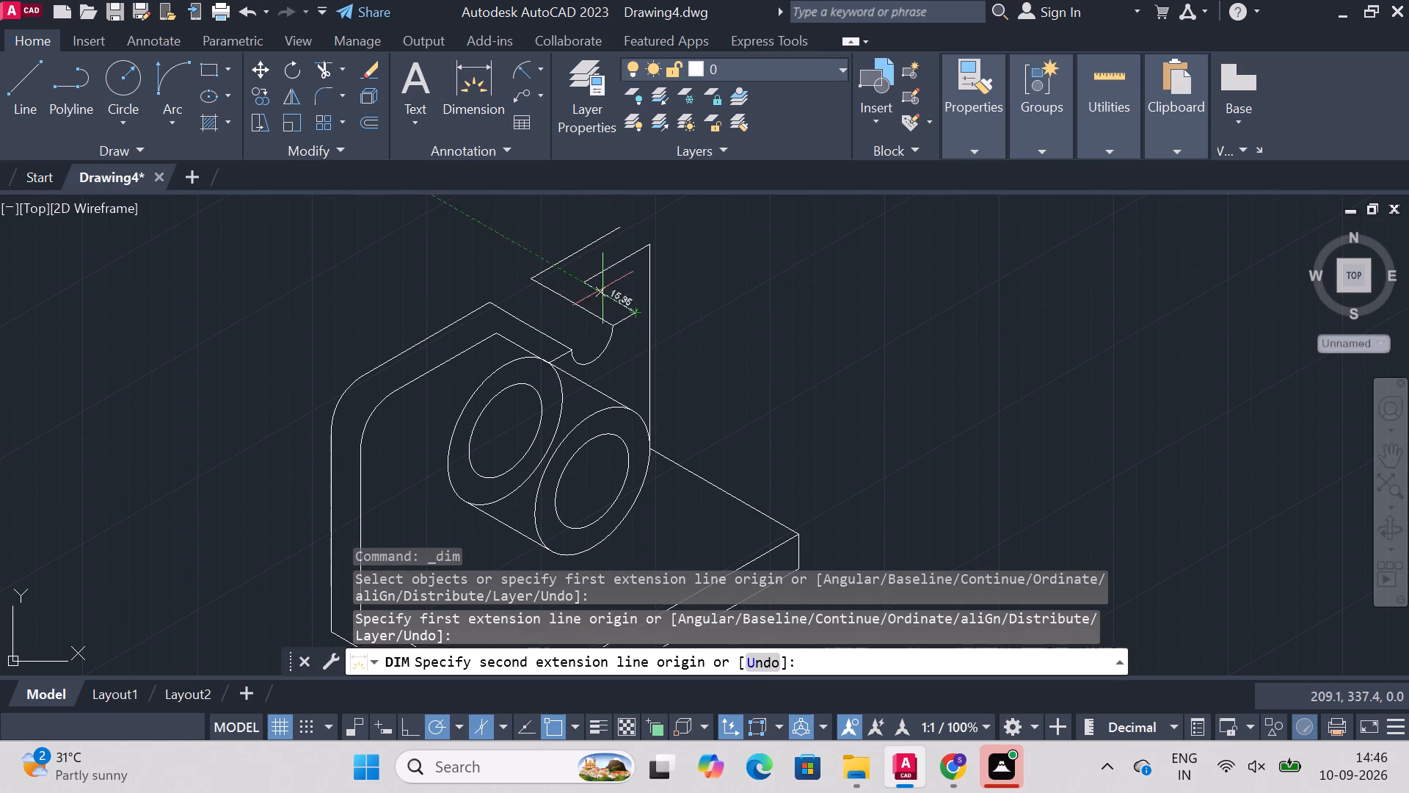
key(Escape)
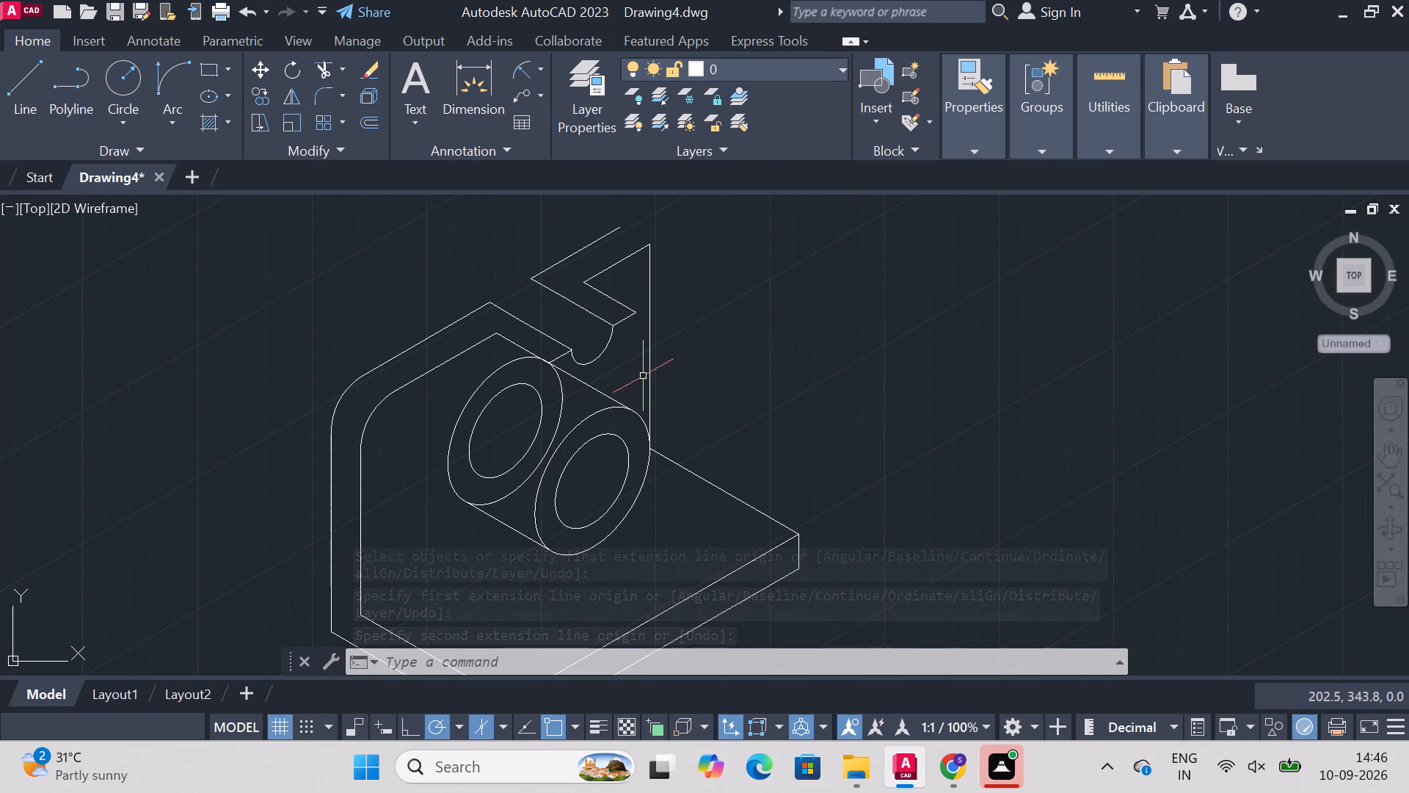
Replace the front slot edge on the far side with a 25-unit line at 330° from the upright's top edge.
click(613, 300)
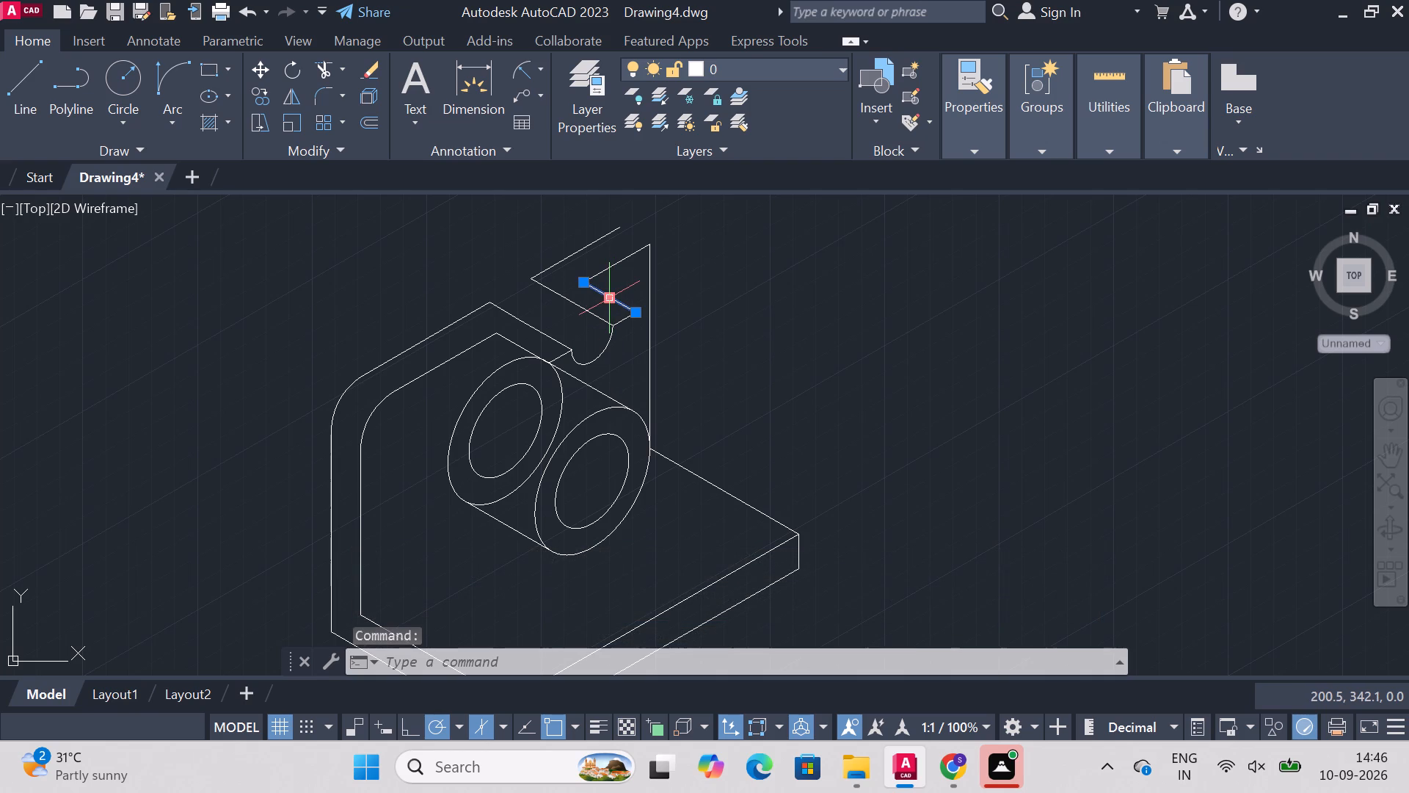
key(Delete)
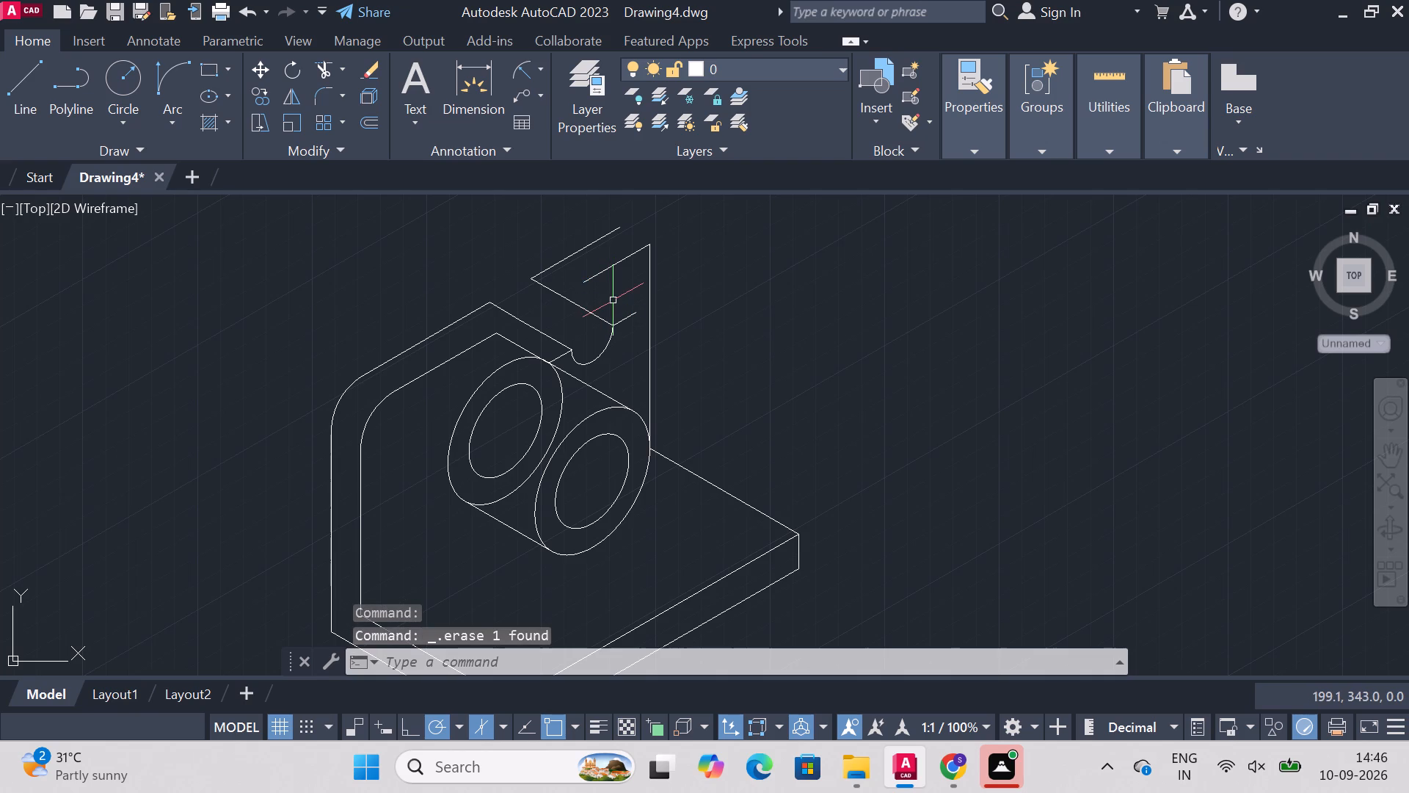
text(line)
key(Return)
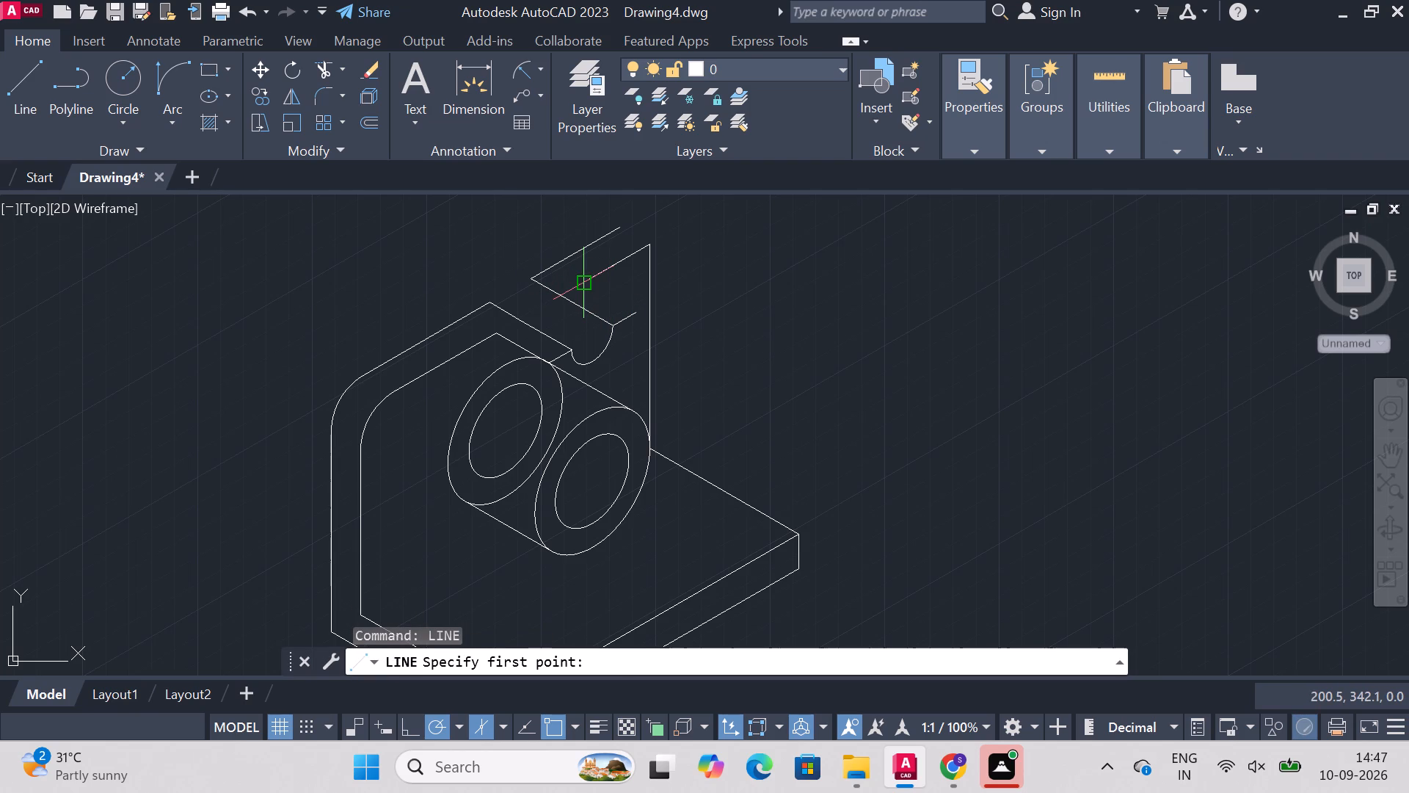
click(583, 283)
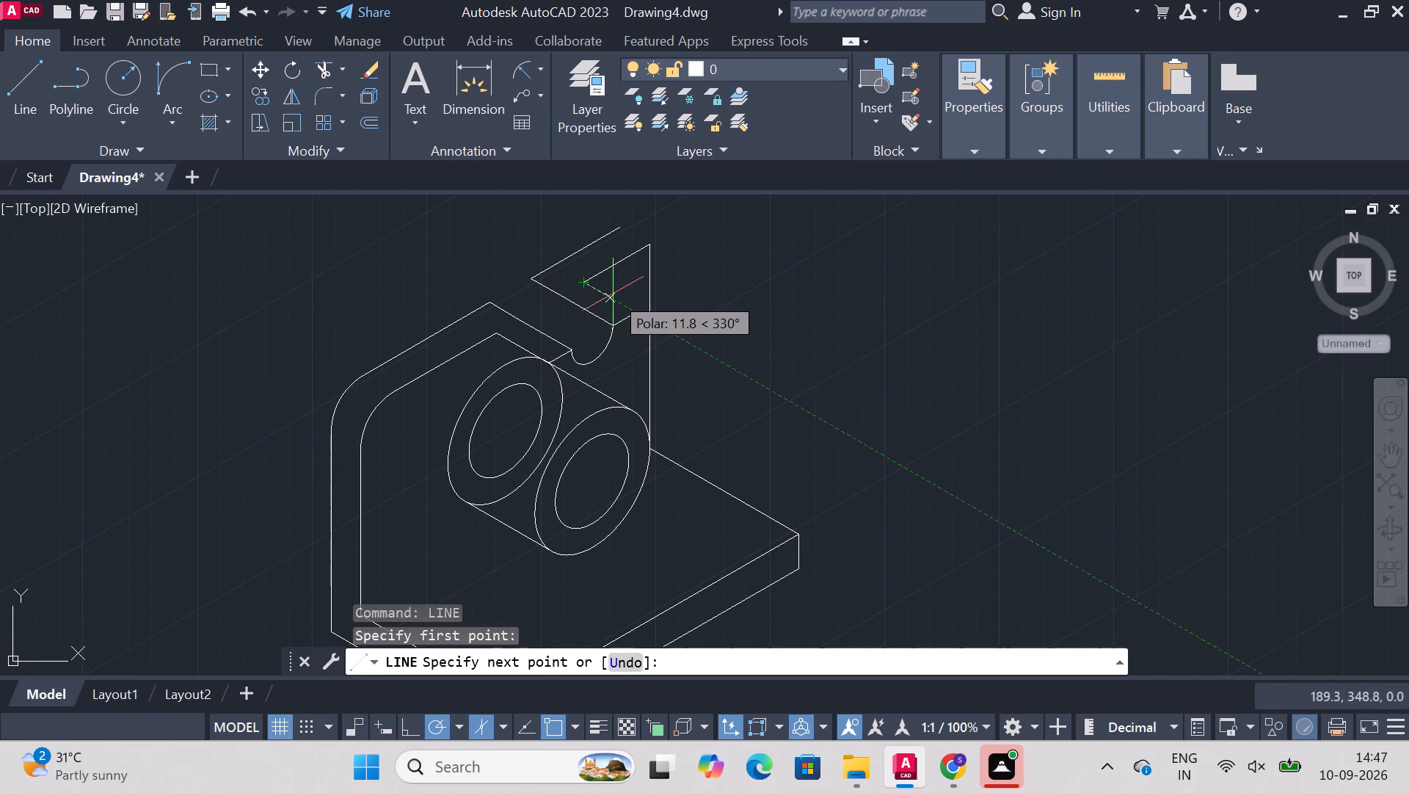
text(25)
key(Return)
key(Escape)
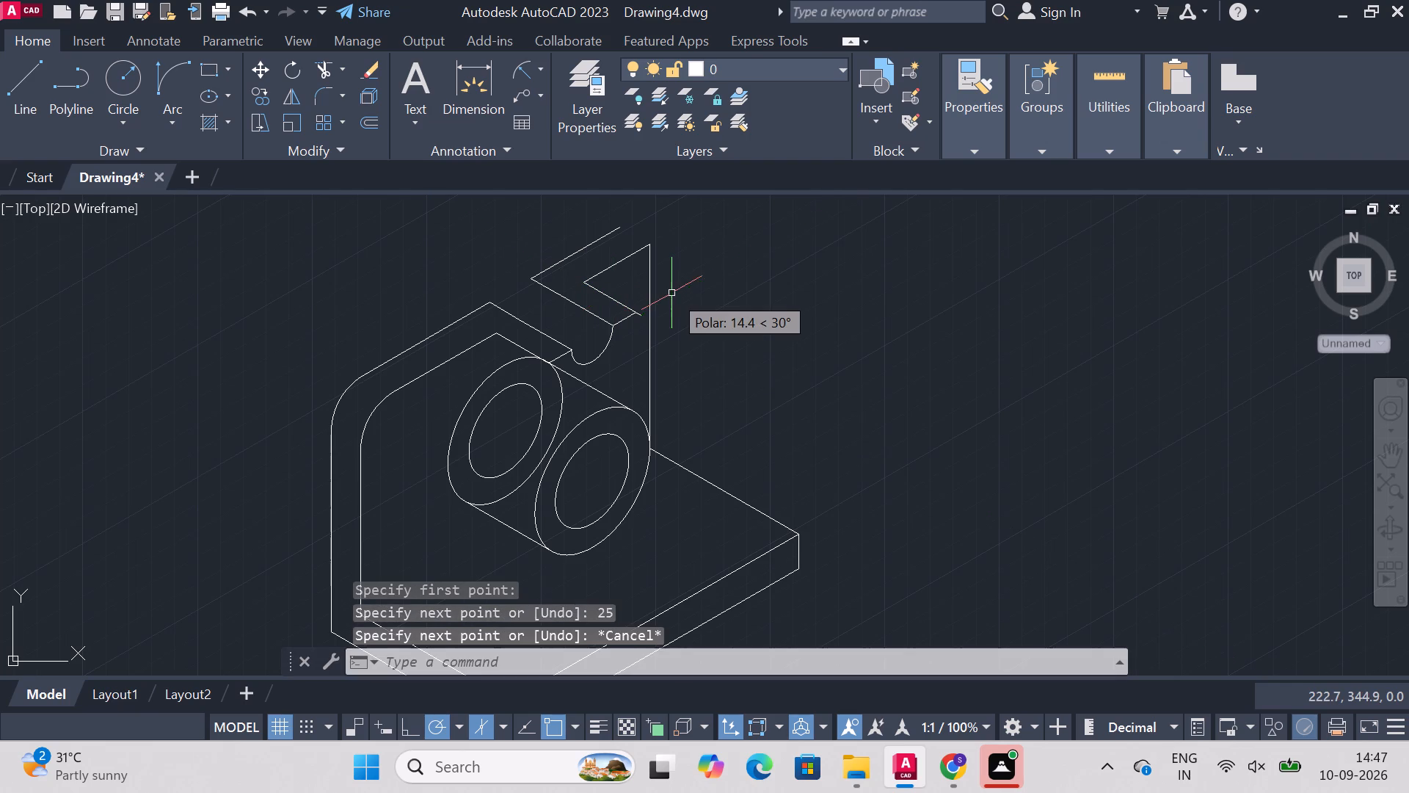
Erase the slot's bottom arc, both 10-unit ledge lines, both rear slot edges and the boss-side front slot edge.
click(591, 363)
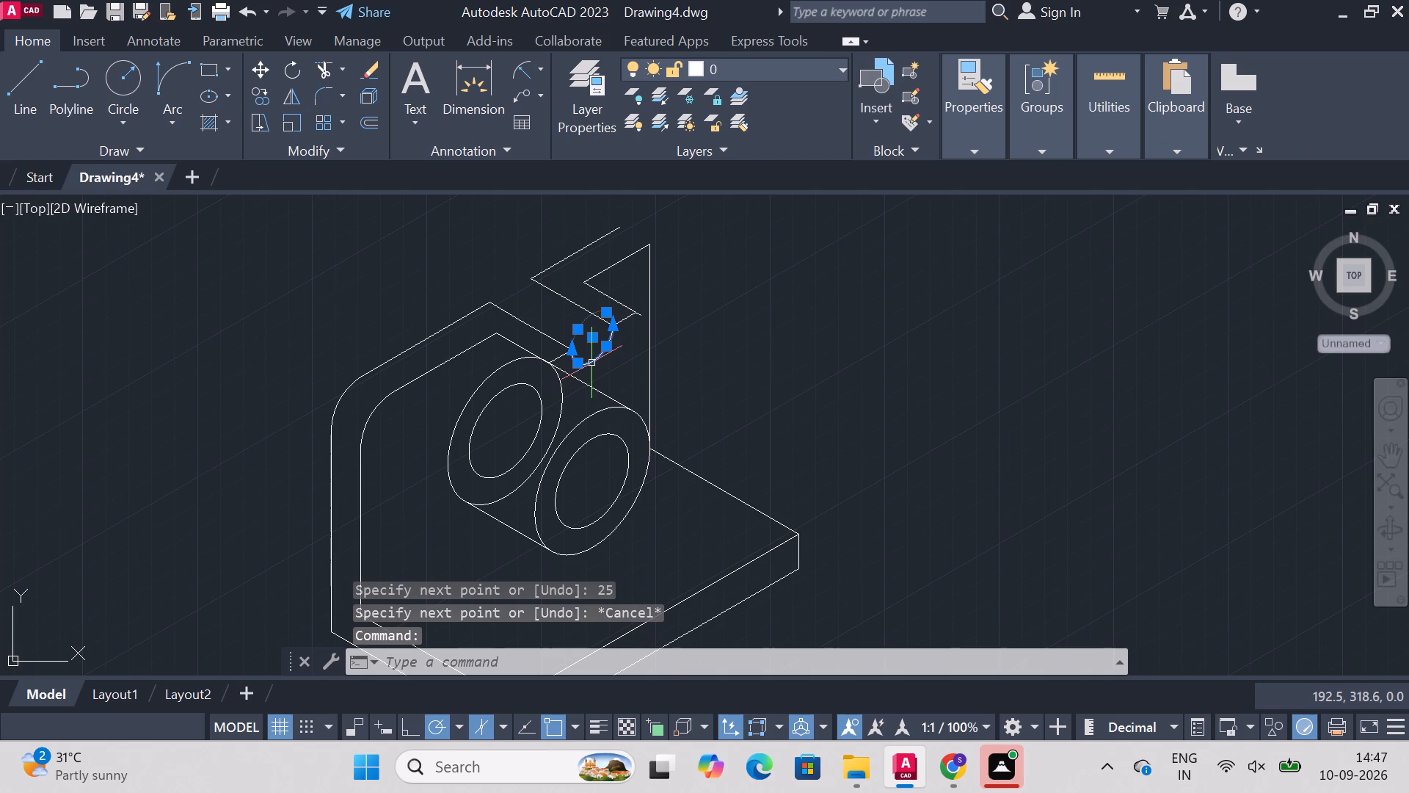
key(Delete)
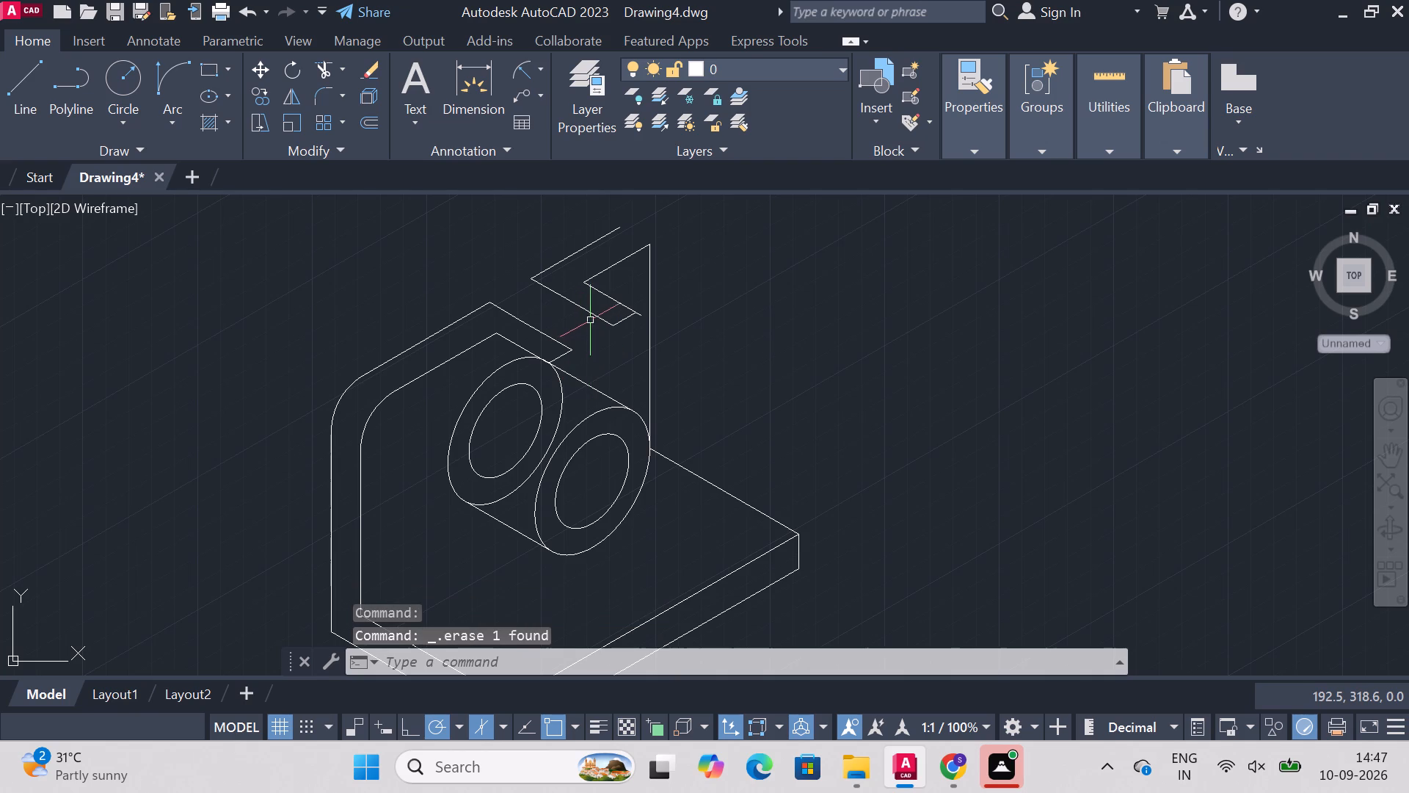
click(592, 314)
key(Delete)
click(542, 335)
key(Delete)
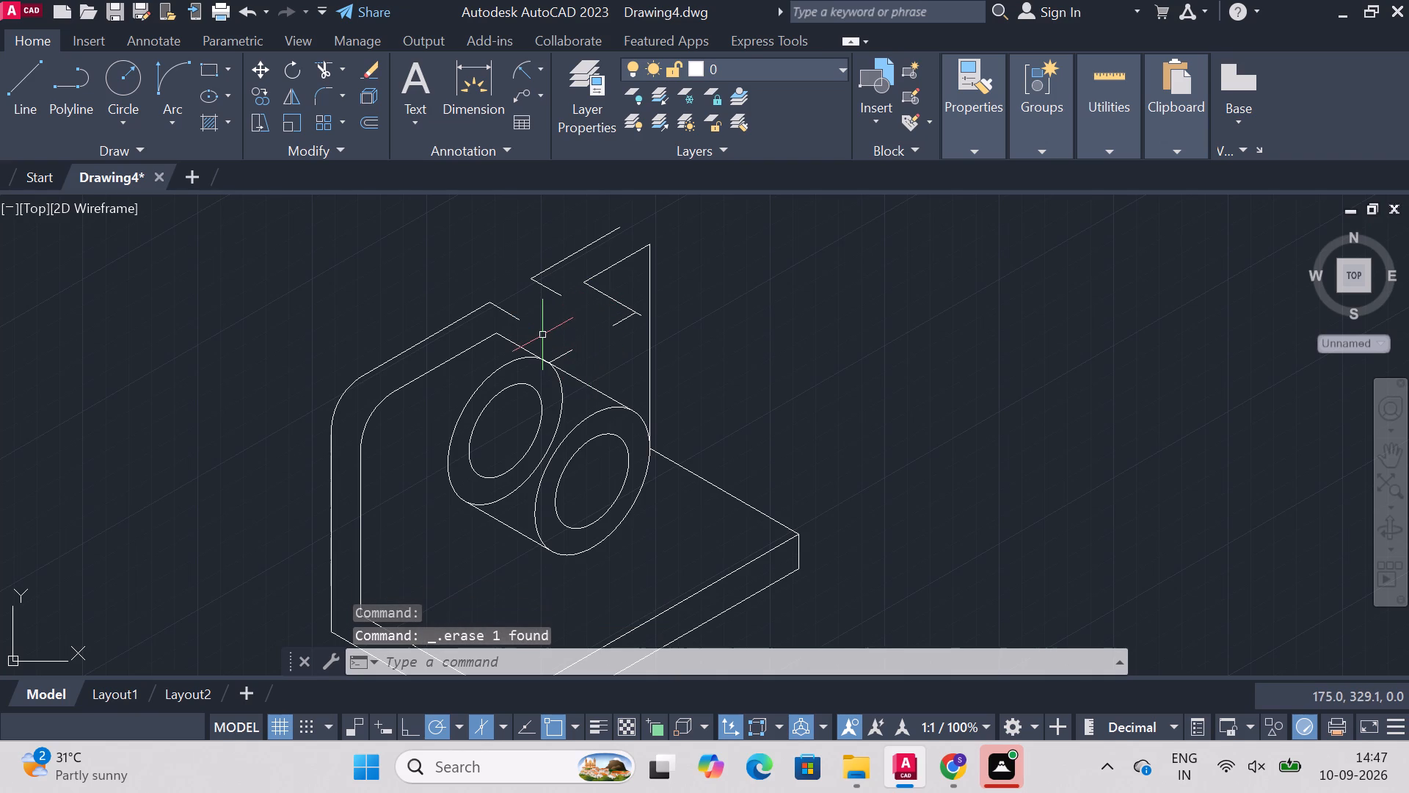
click(517, 347)
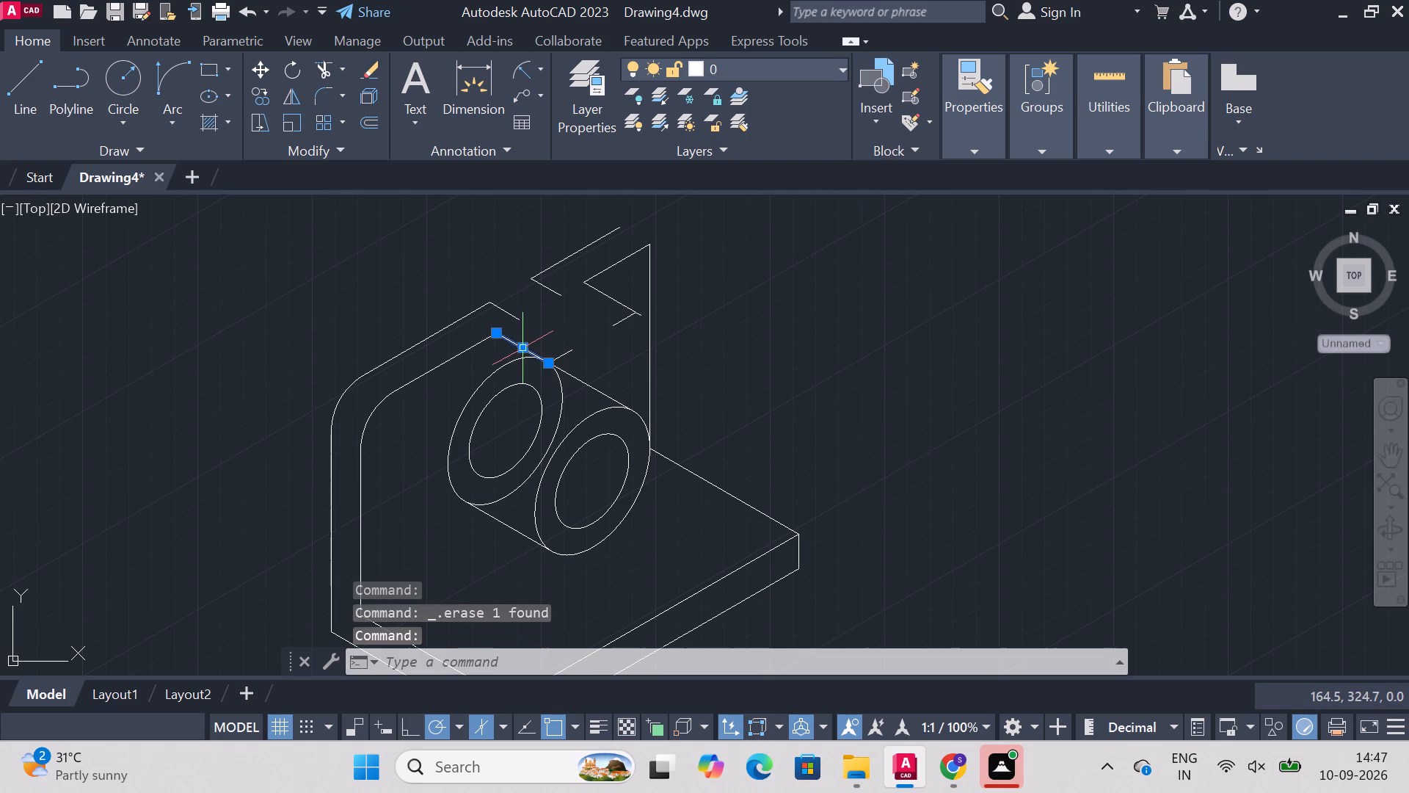
key(Delete)
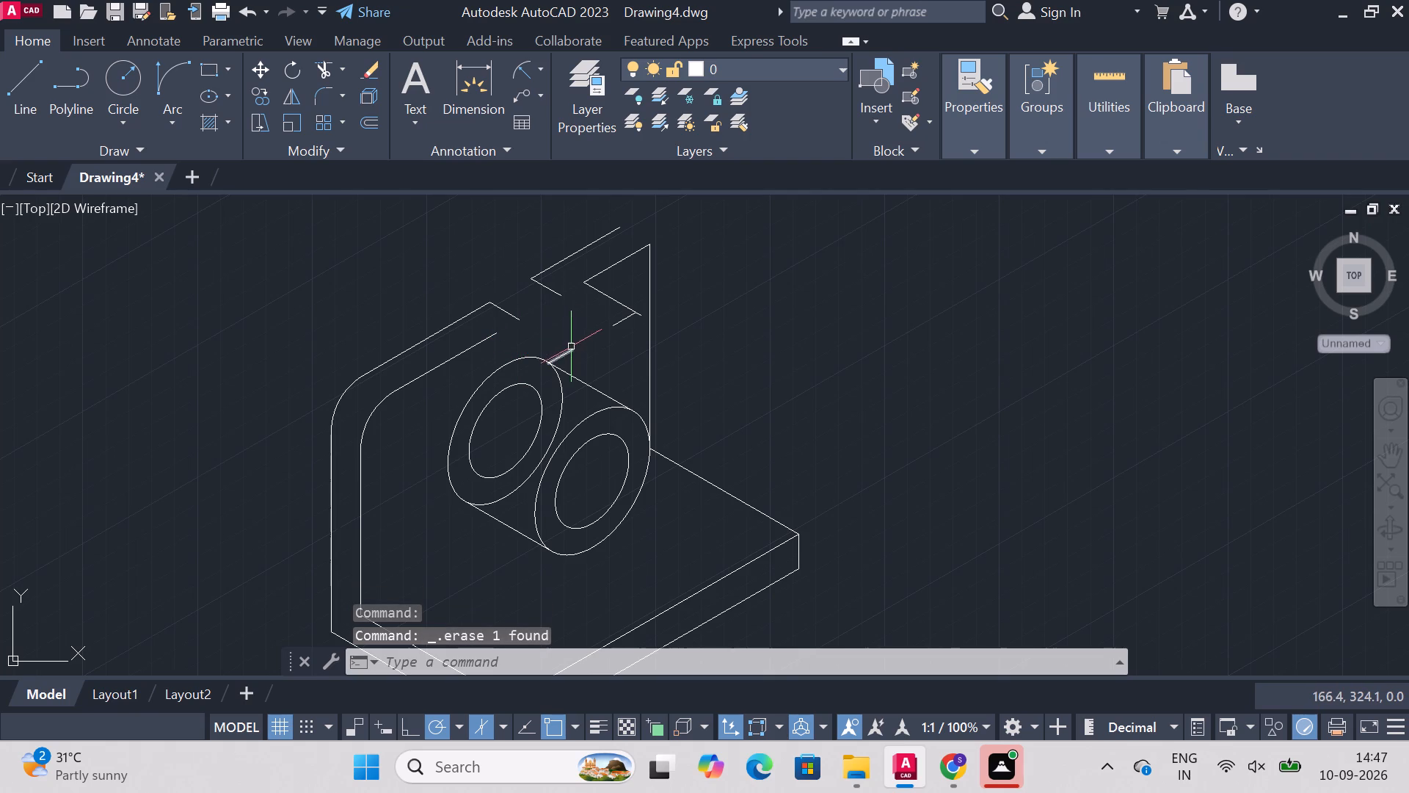
click(569, 346)
click(567, 359)
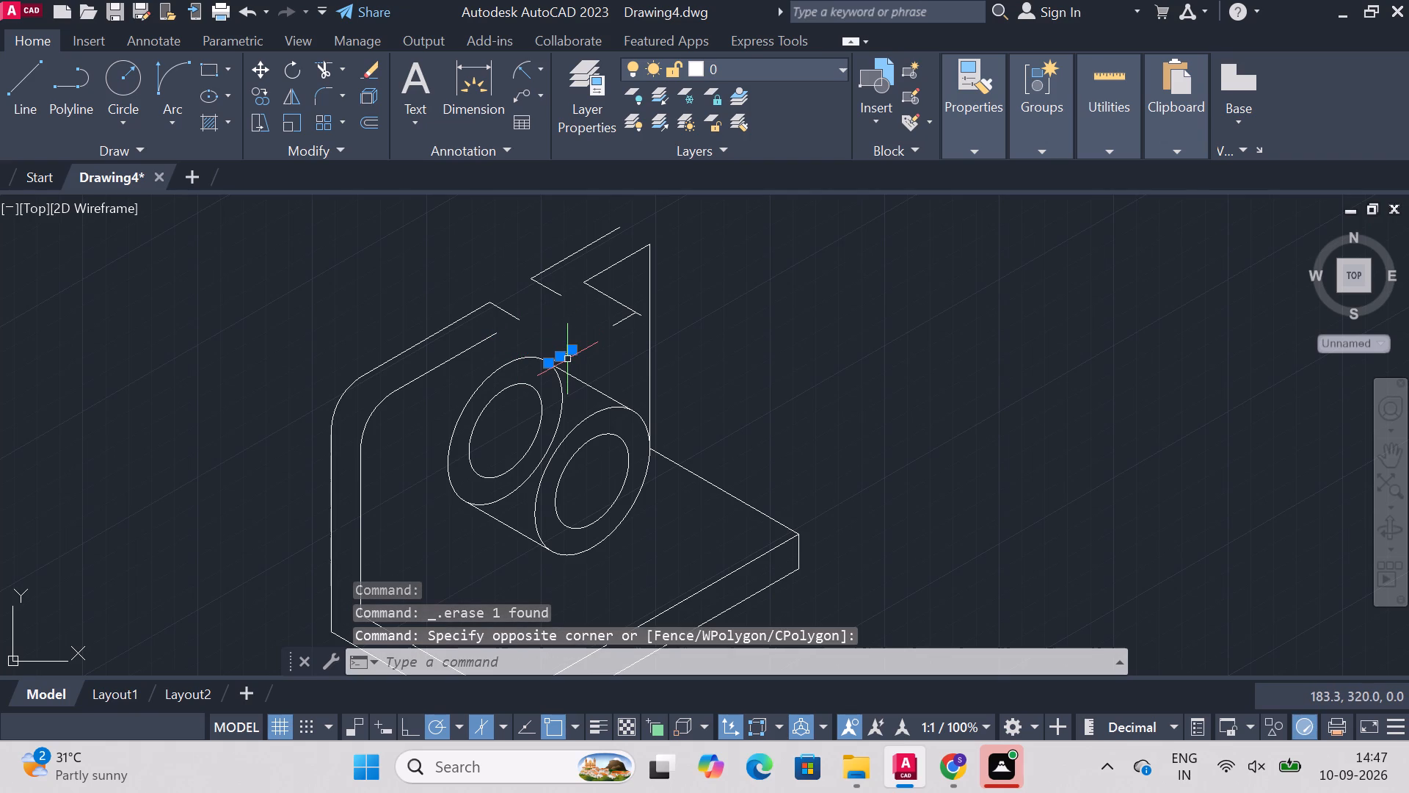
key(Delete)
click(619, 319)
key(Delete)
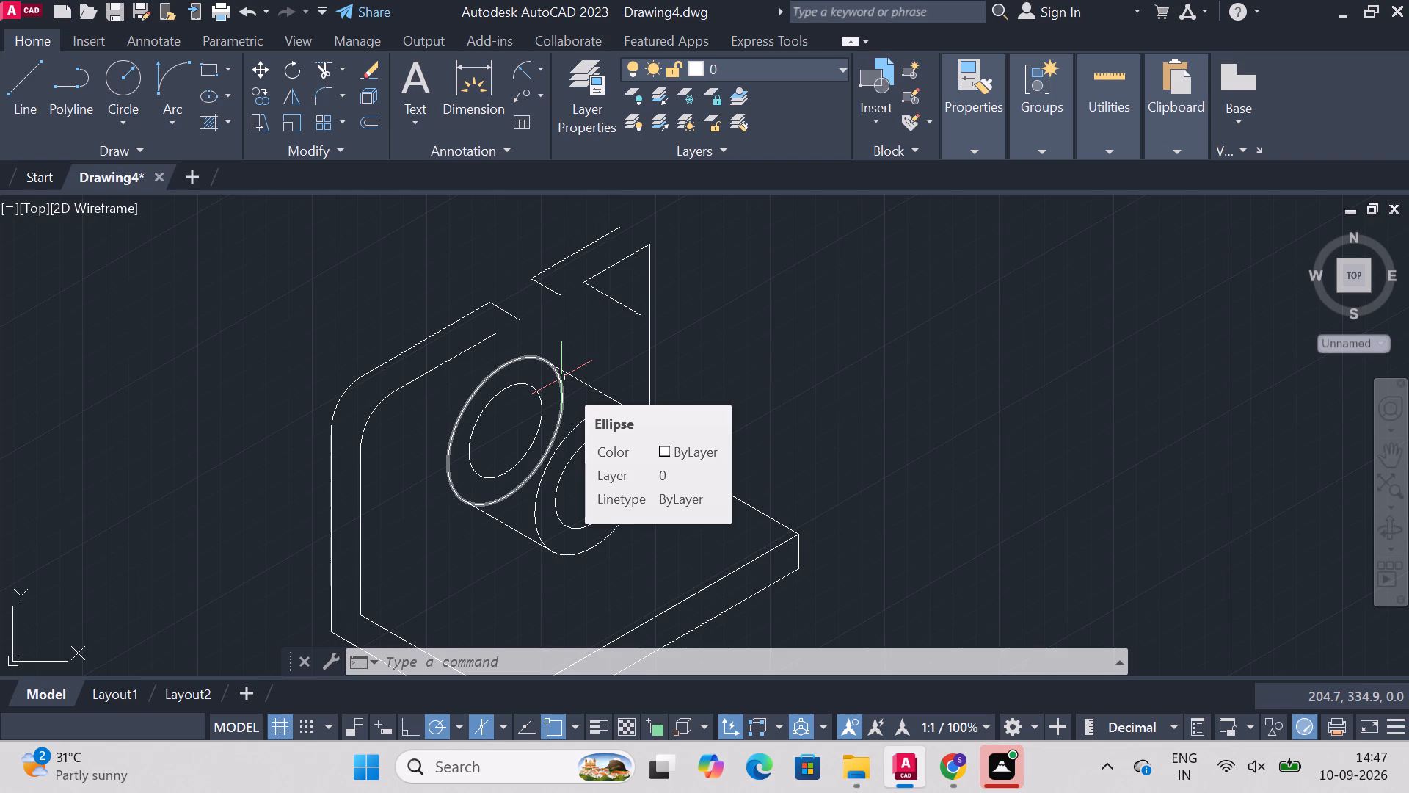
Draw a 10-unit line at 210° from the far 25-unit slot edge's lower end, continuing to the open end of the rear edge stub.
key(Escape)
text(line)
key(Return)
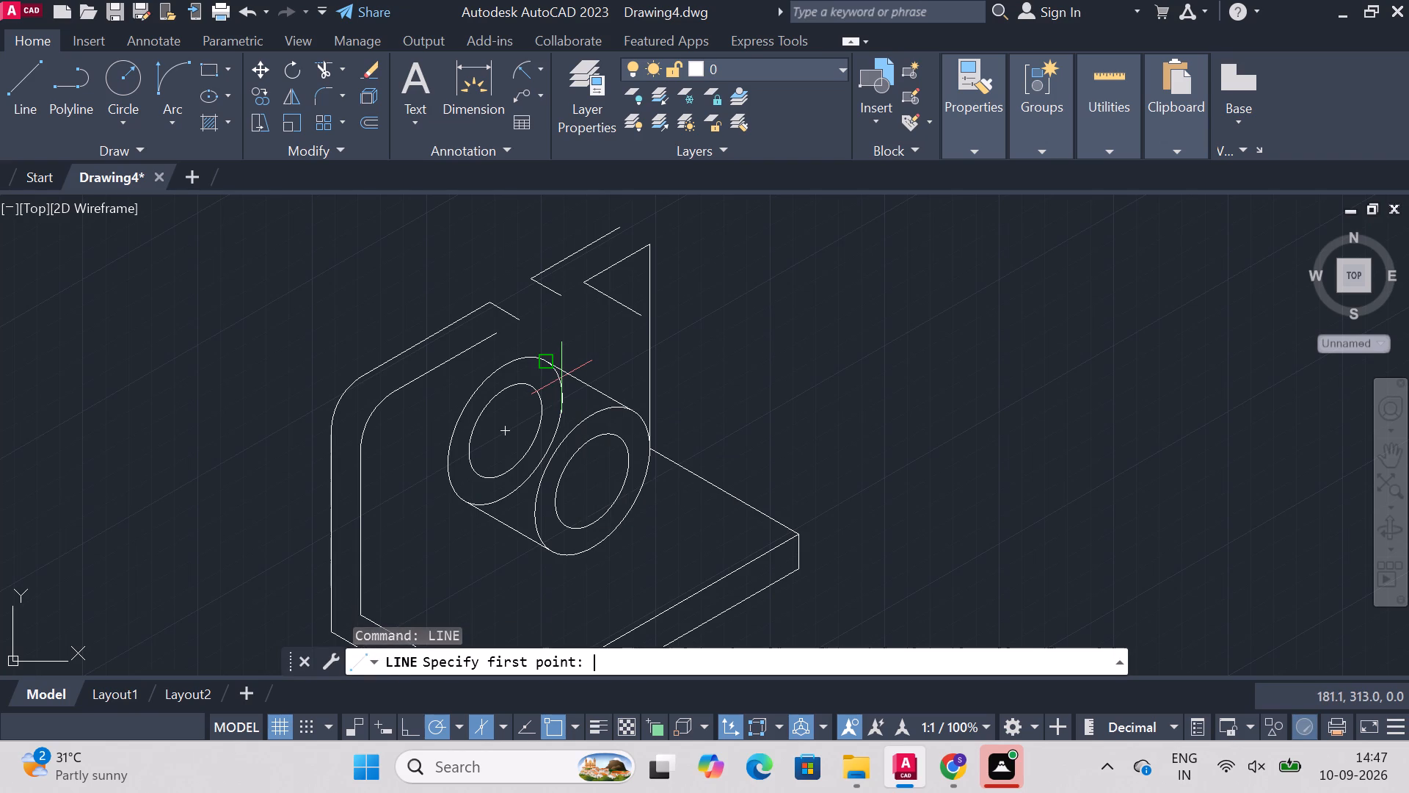
click(641, 313)
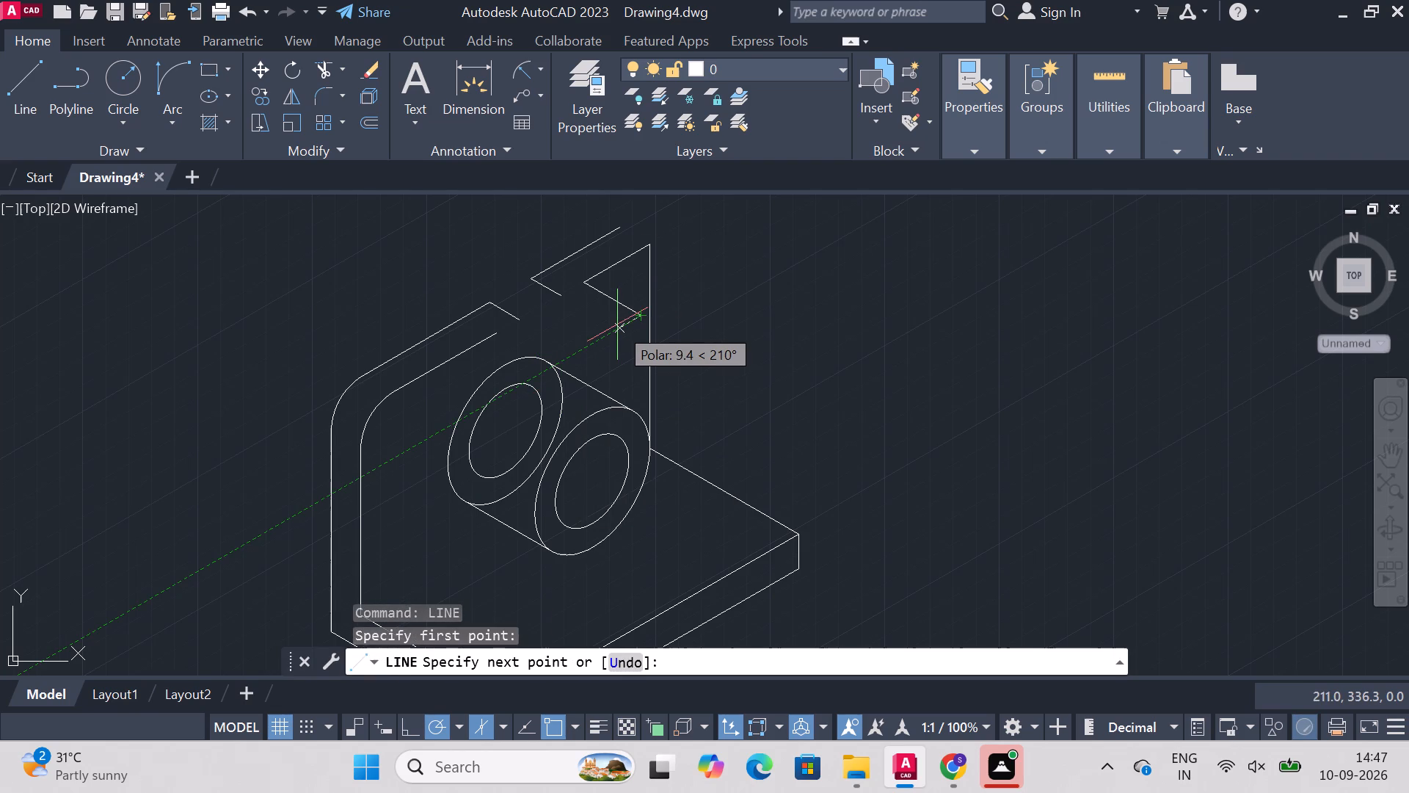
text(10)
key(Return)
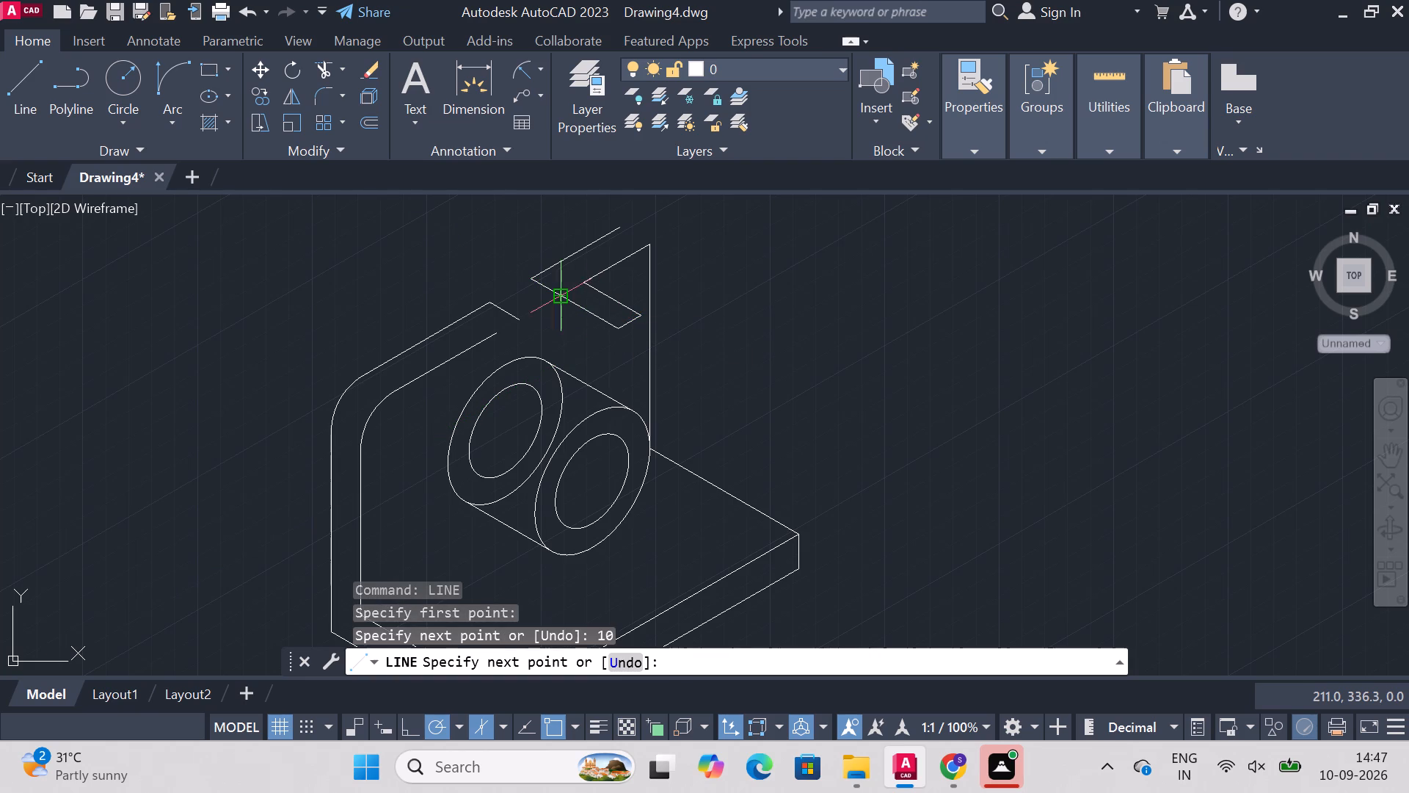
click(567, 294)
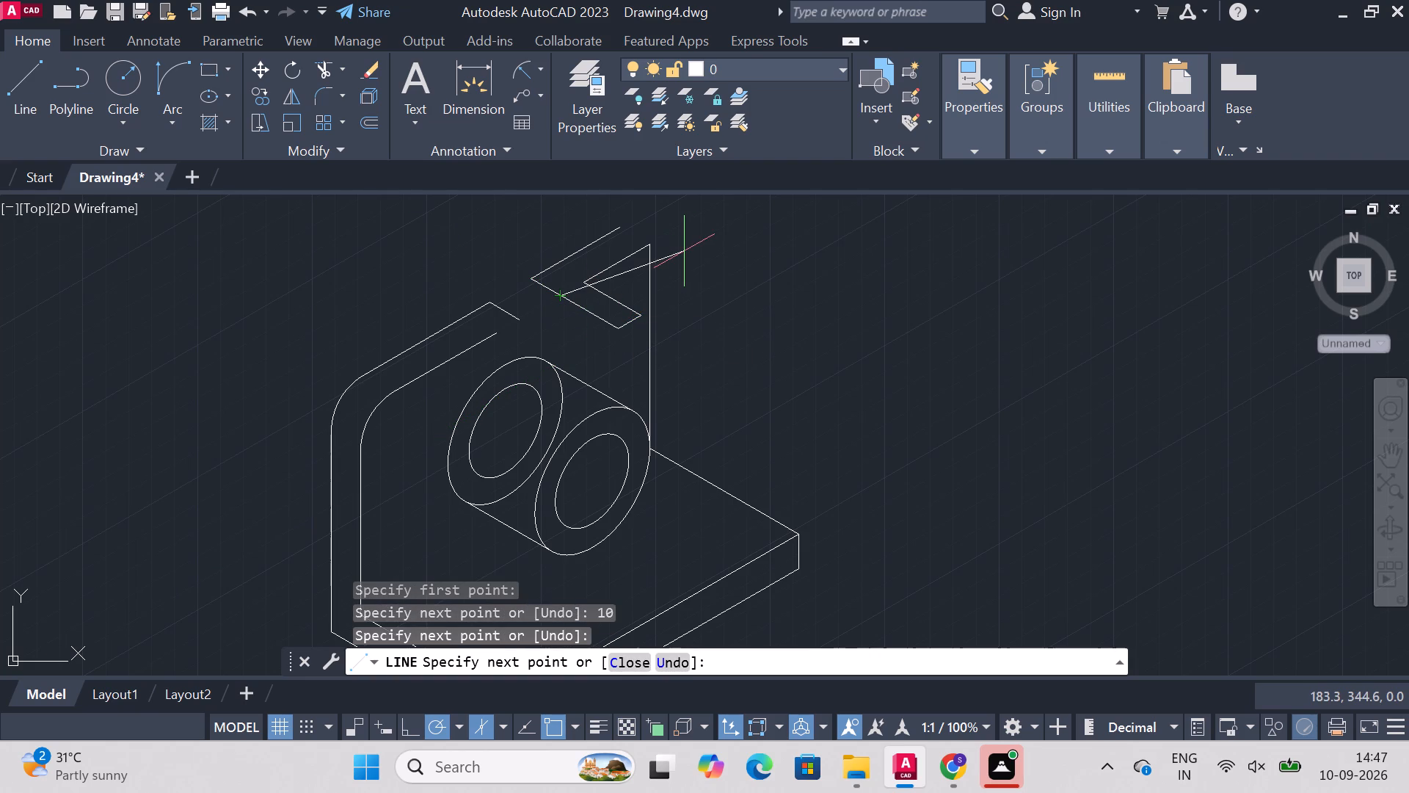
key(Escape)
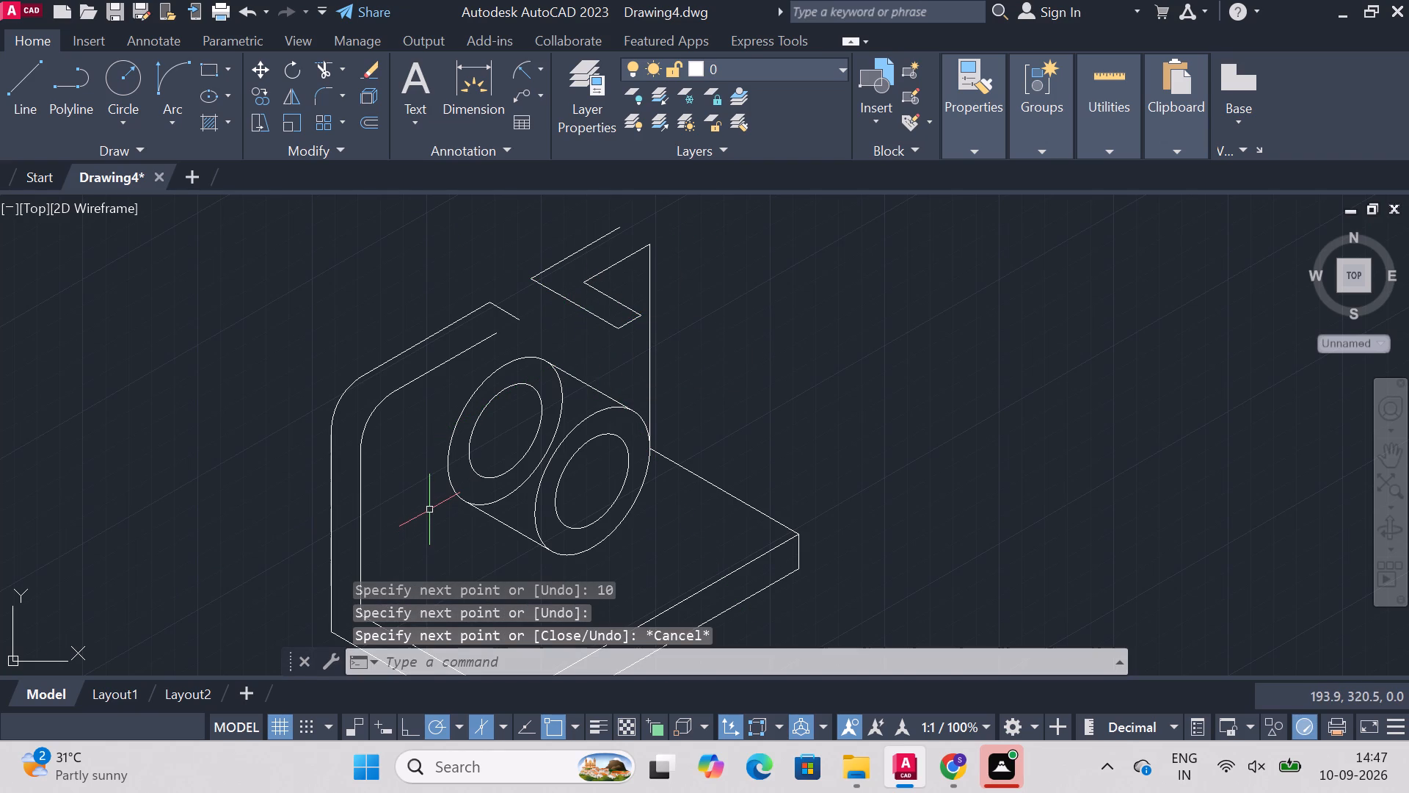
Draw the boss-side slot outline: 25 units down from the front top corner, 10 units at 30°, and back to the rear edge stub's end.
text(line)
key(Return)
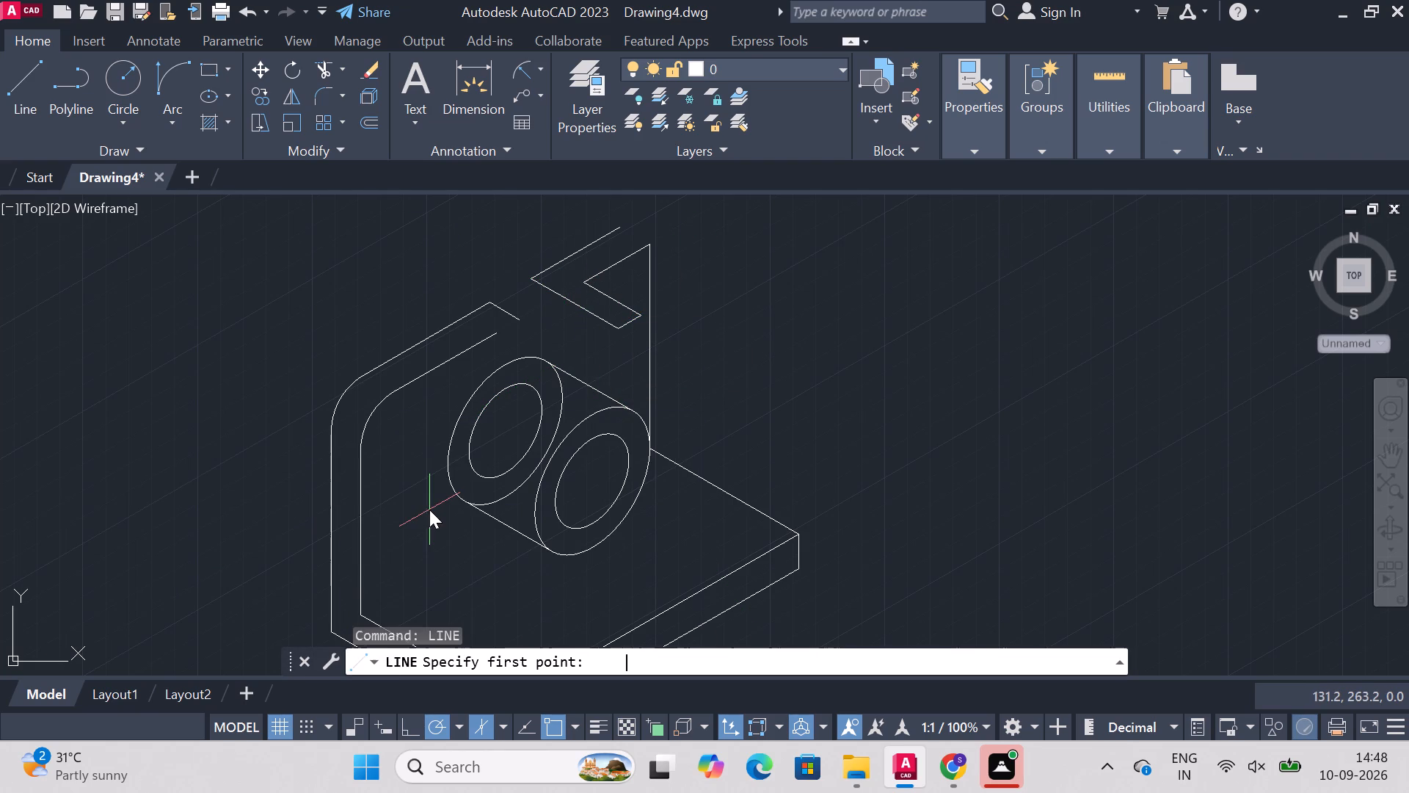
click(500, 336)
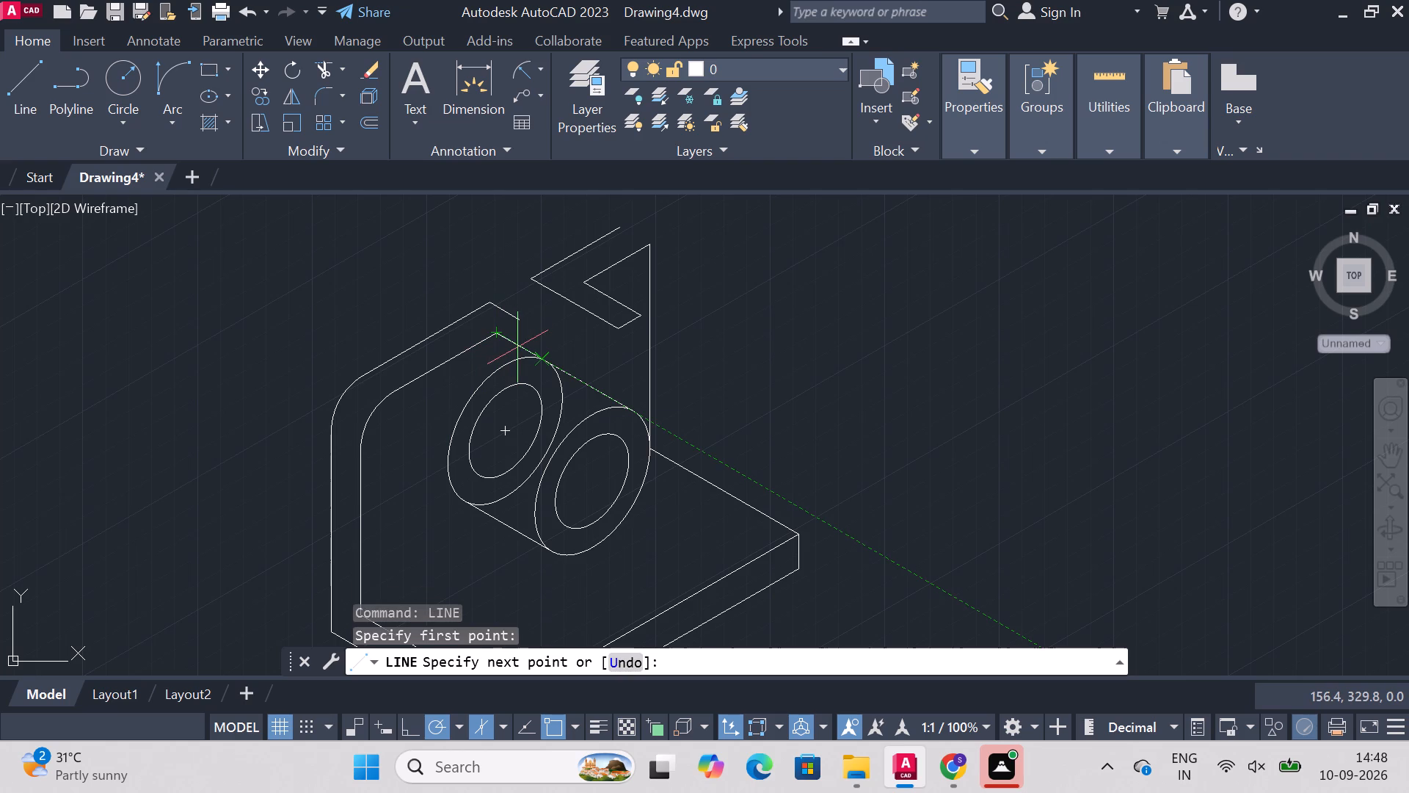
text(25)
key(Return)
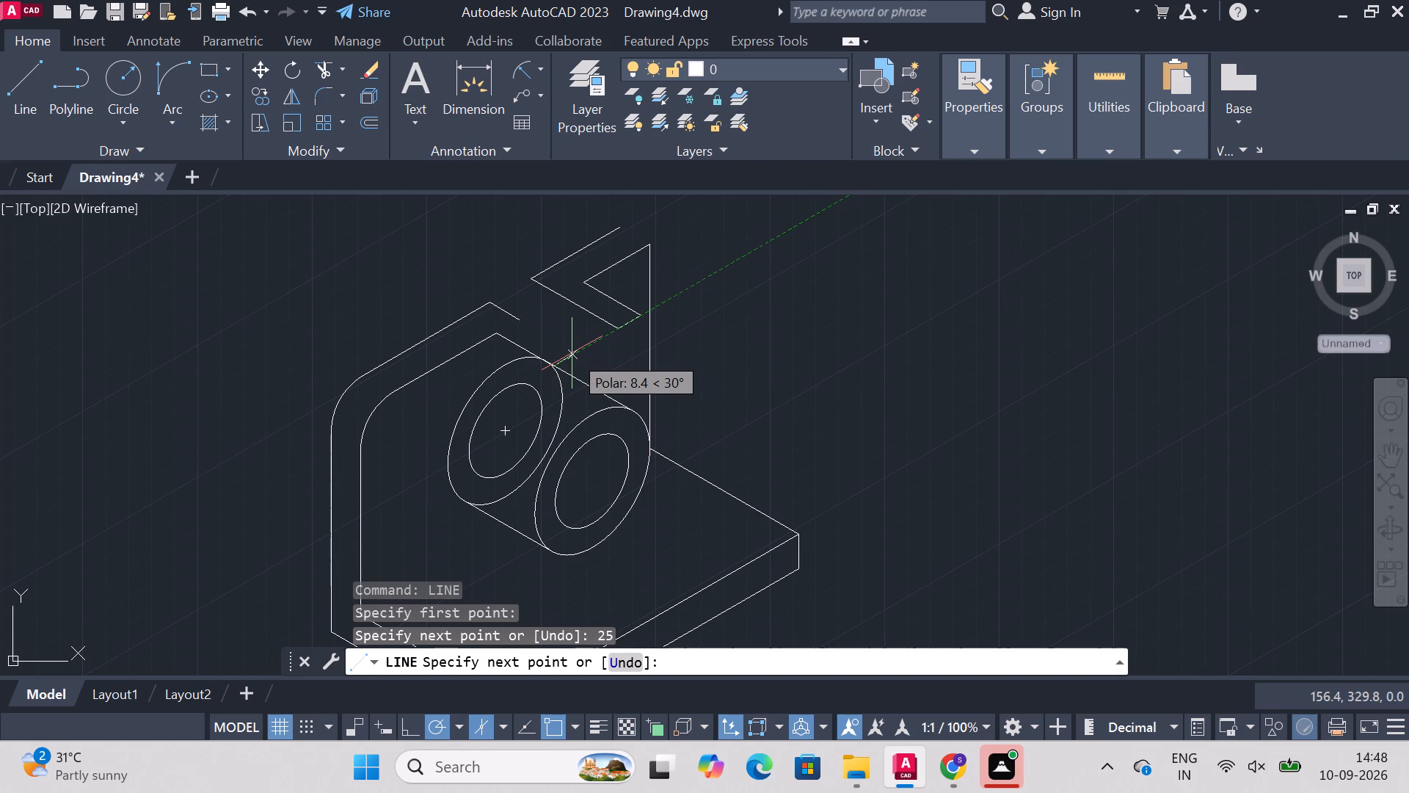
text(10)
key(Return)
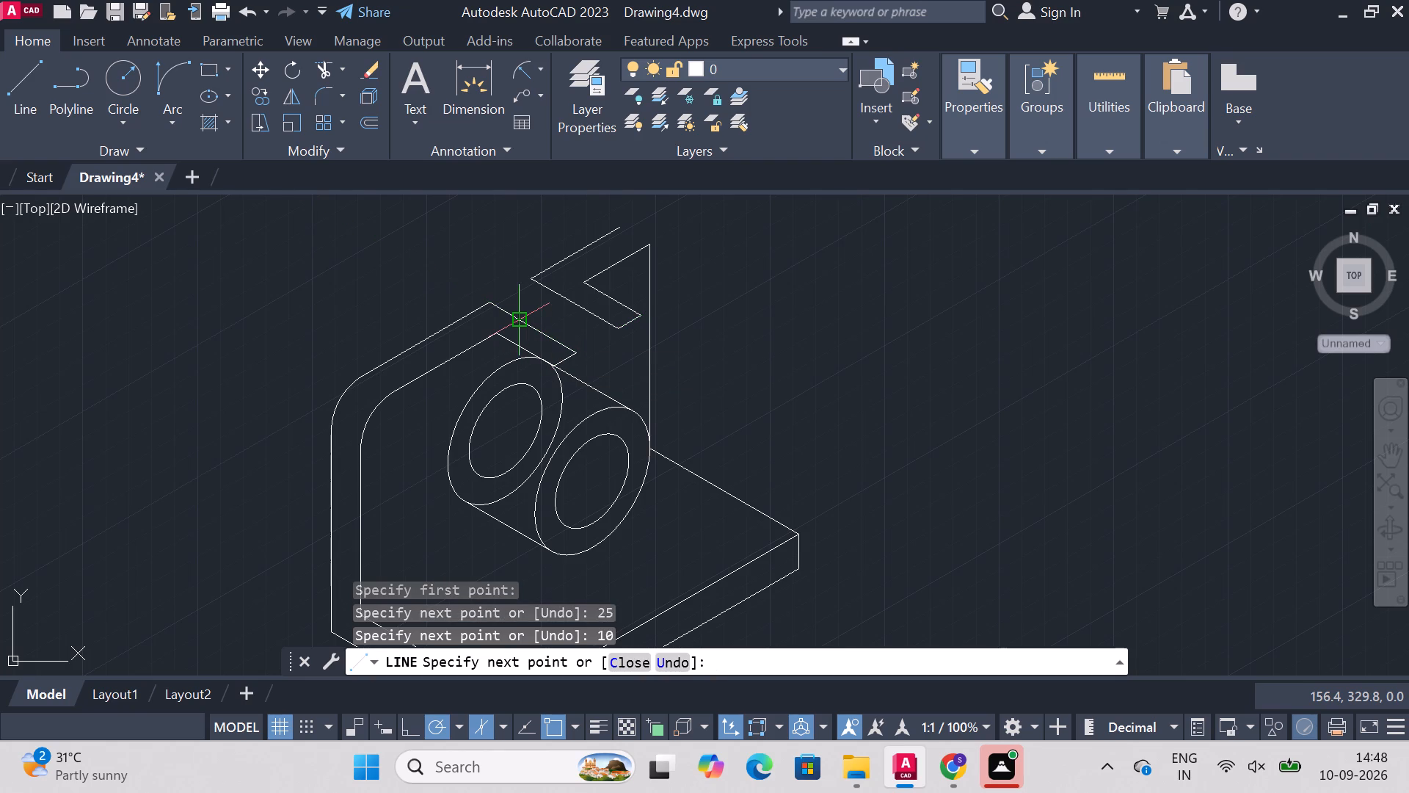
click(518, 325)
key(Escape)
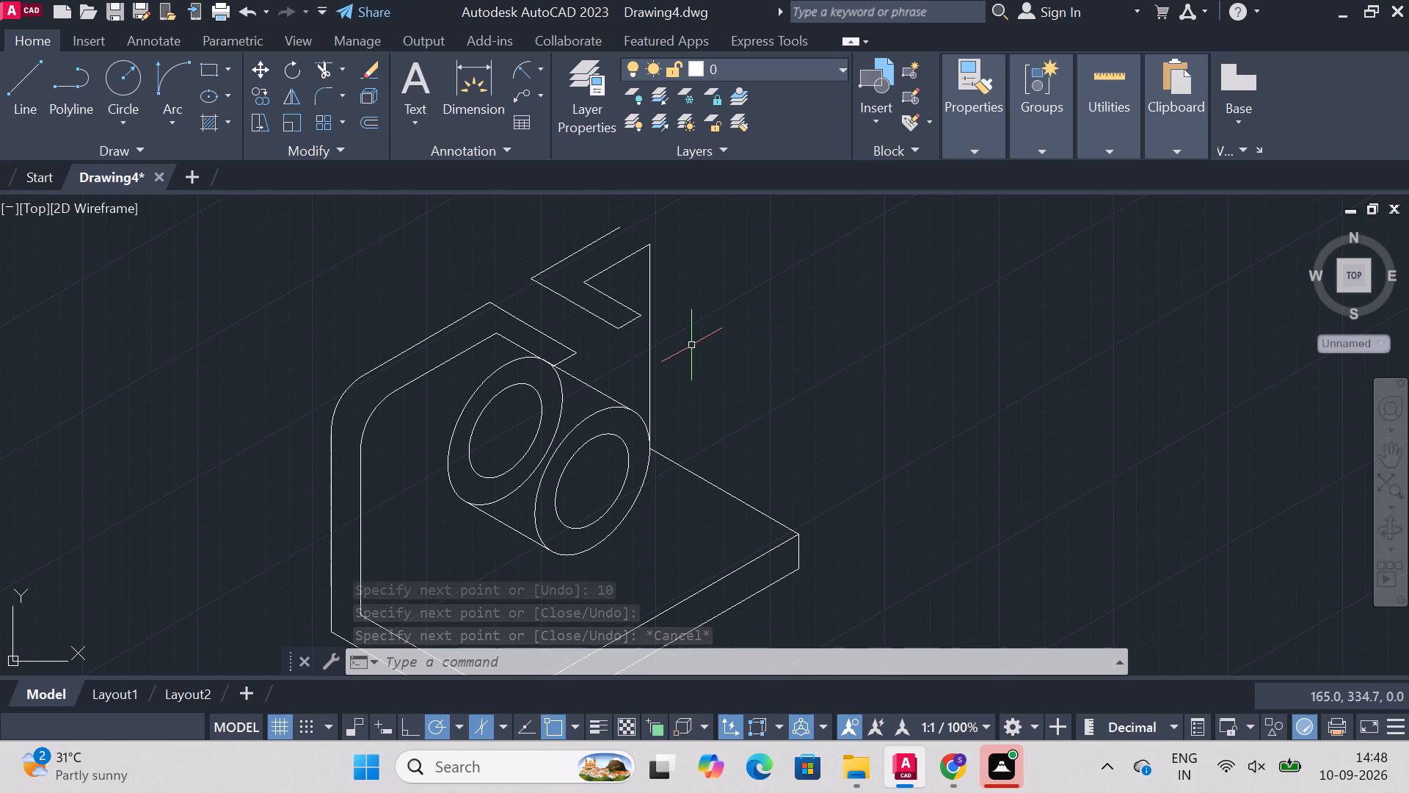
Trim away the boss's rear outer and inner ellipses, its upper tangent edge and the leftover stub at the slot corner.
text(trim)
key(Return)
click(484, 388)
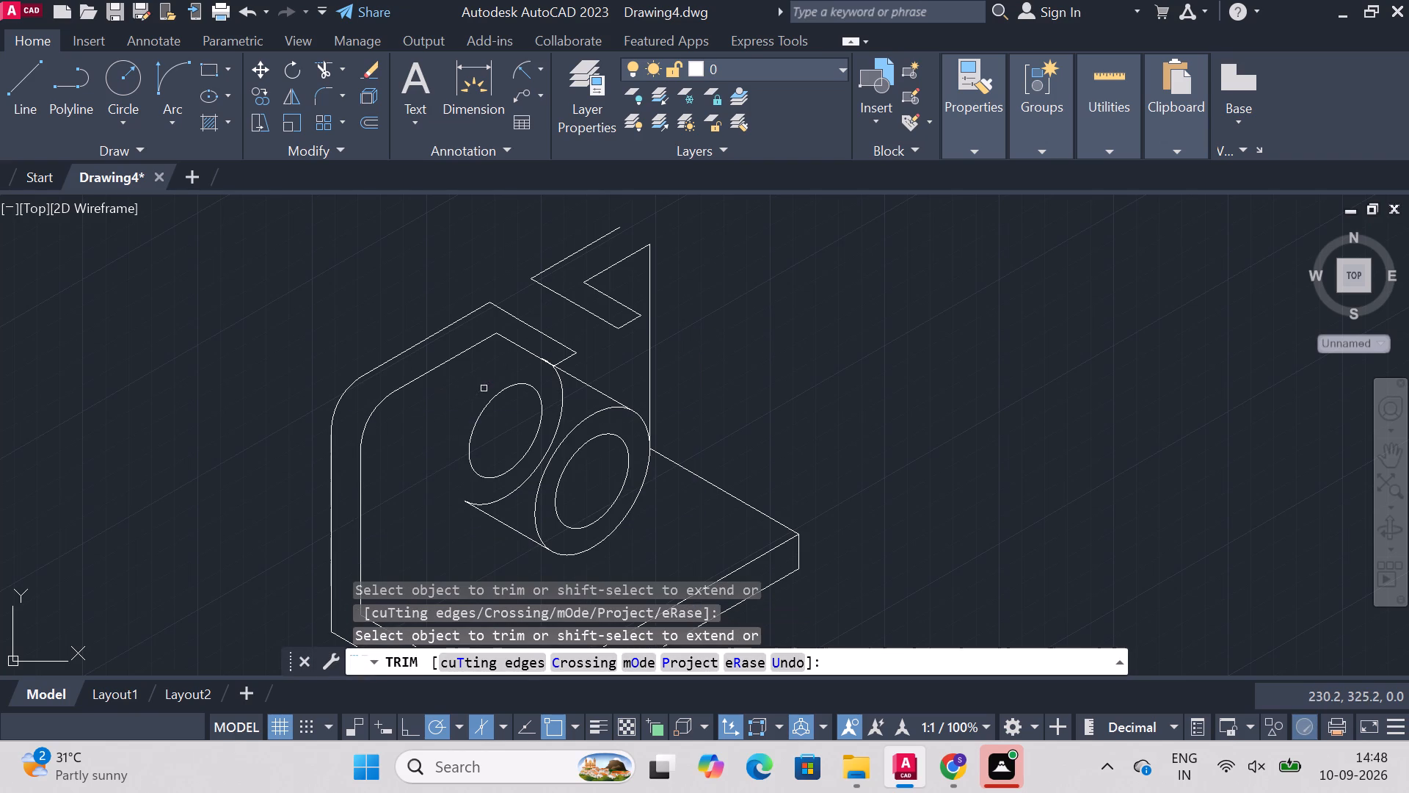
click(491, 402)
click(563, 389)
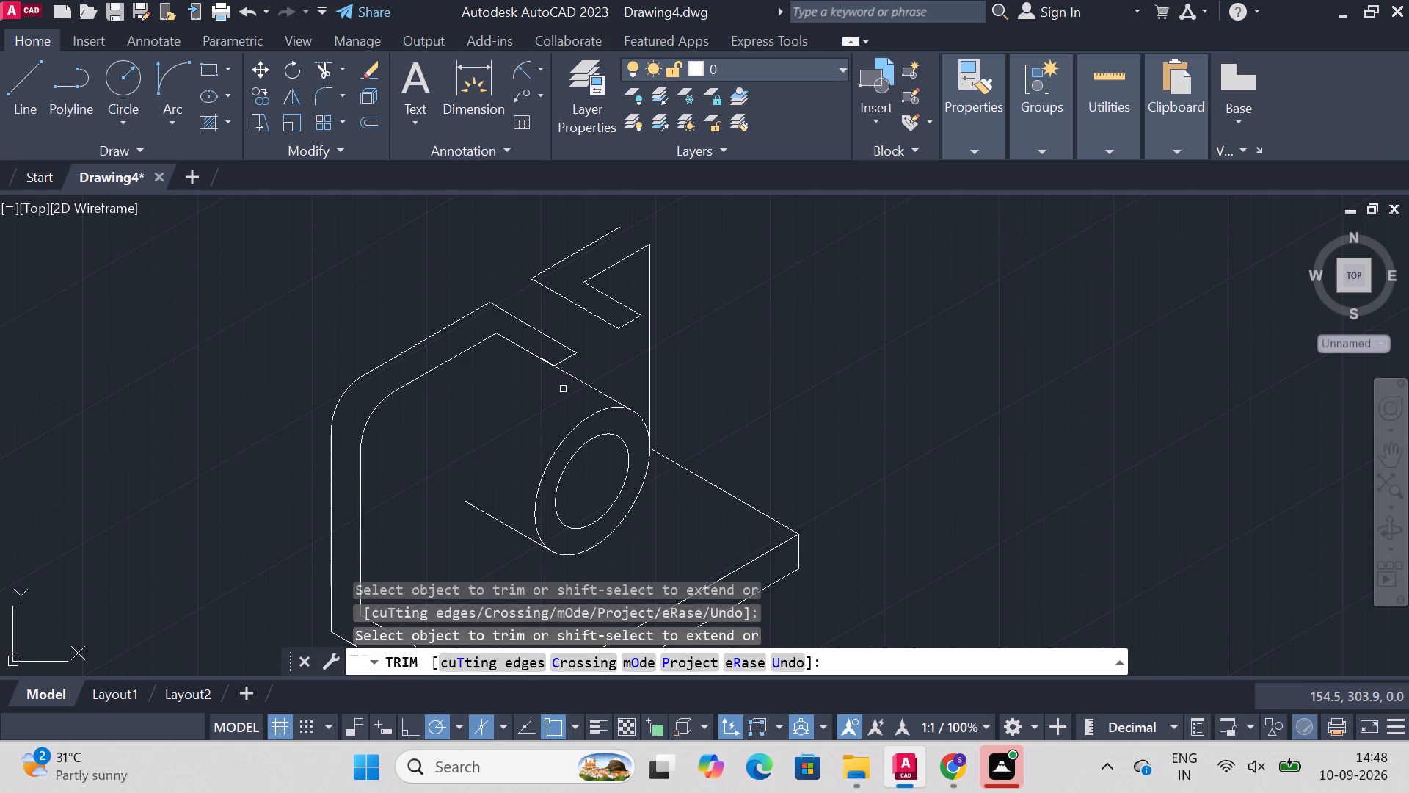
click(587, 386)
drag(486, 507, 516, 455)
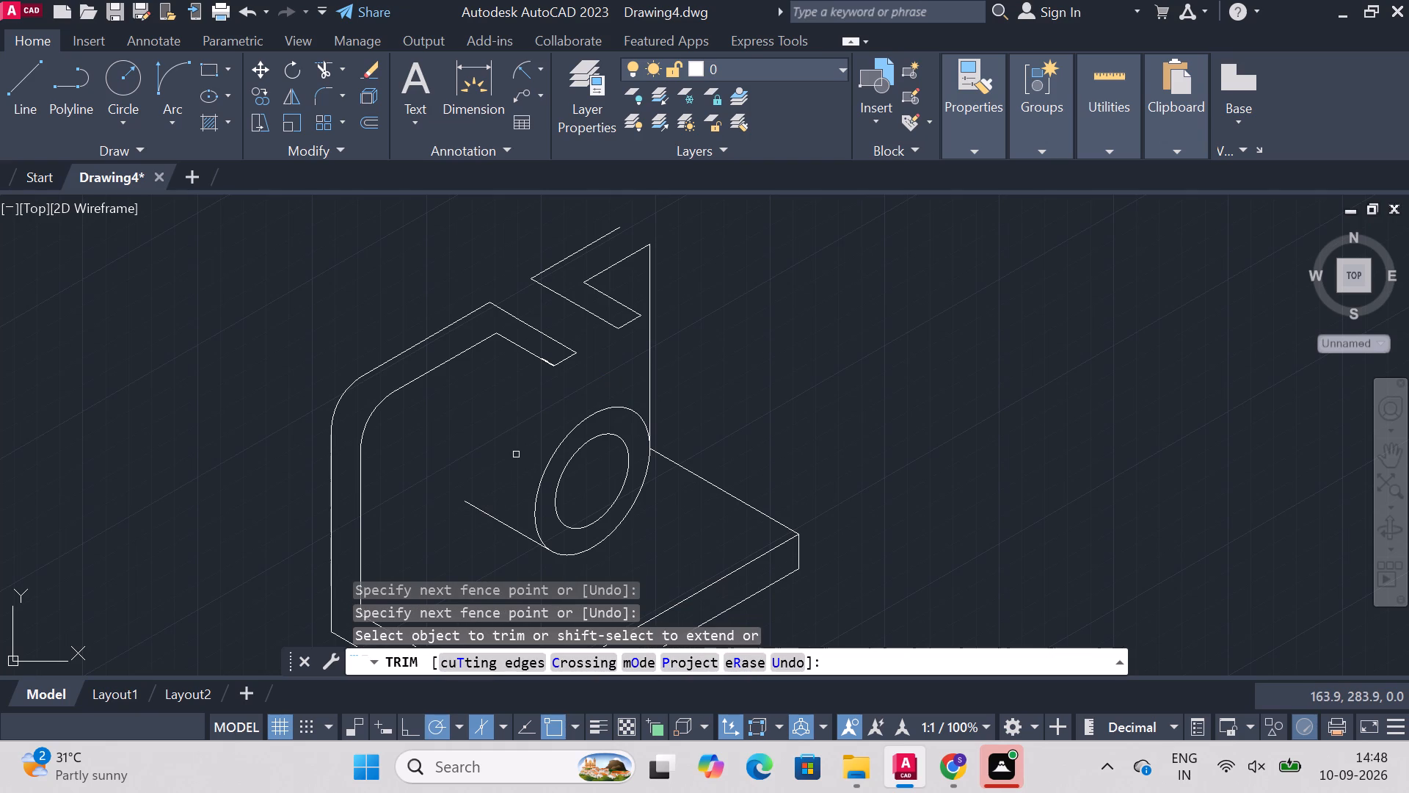
click(548, 361)
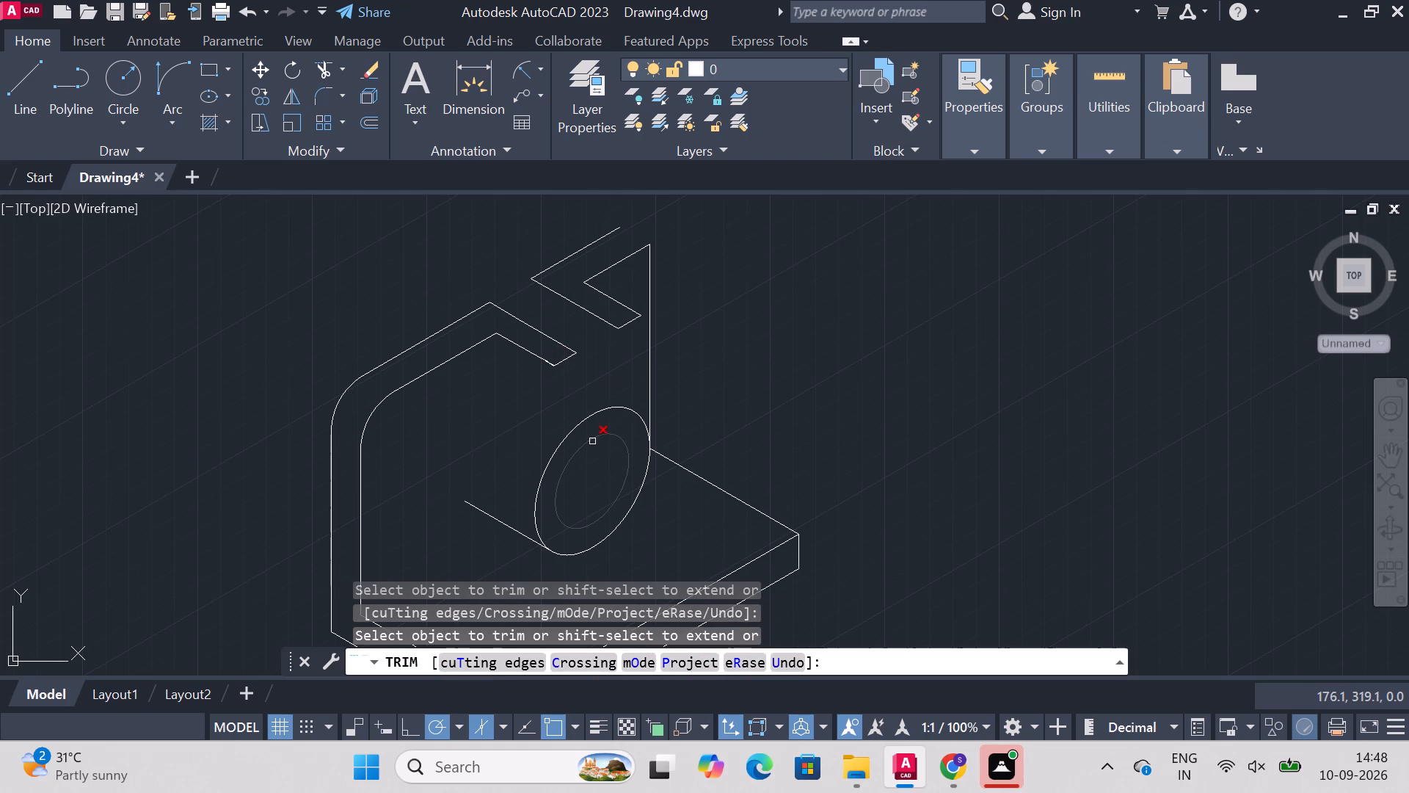
key(Escape)
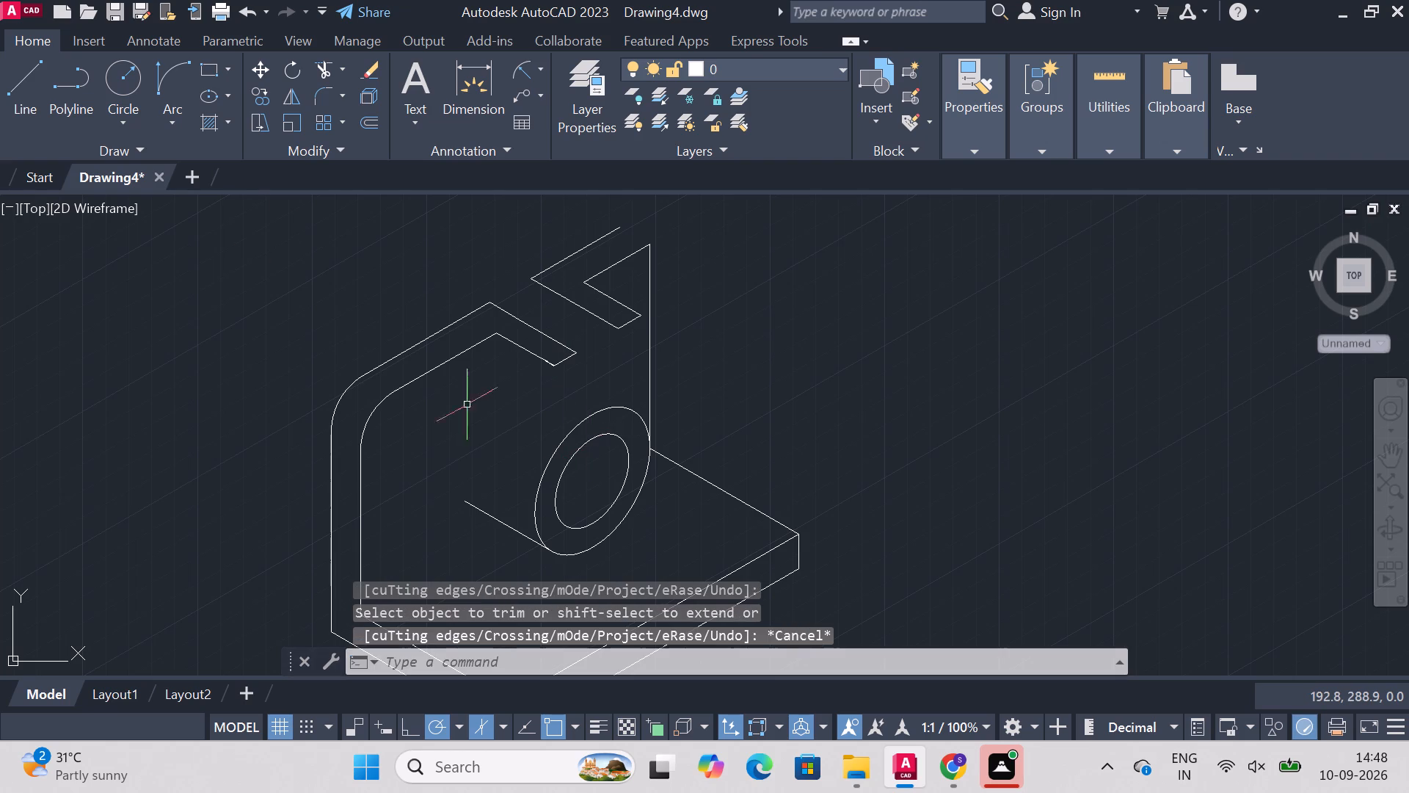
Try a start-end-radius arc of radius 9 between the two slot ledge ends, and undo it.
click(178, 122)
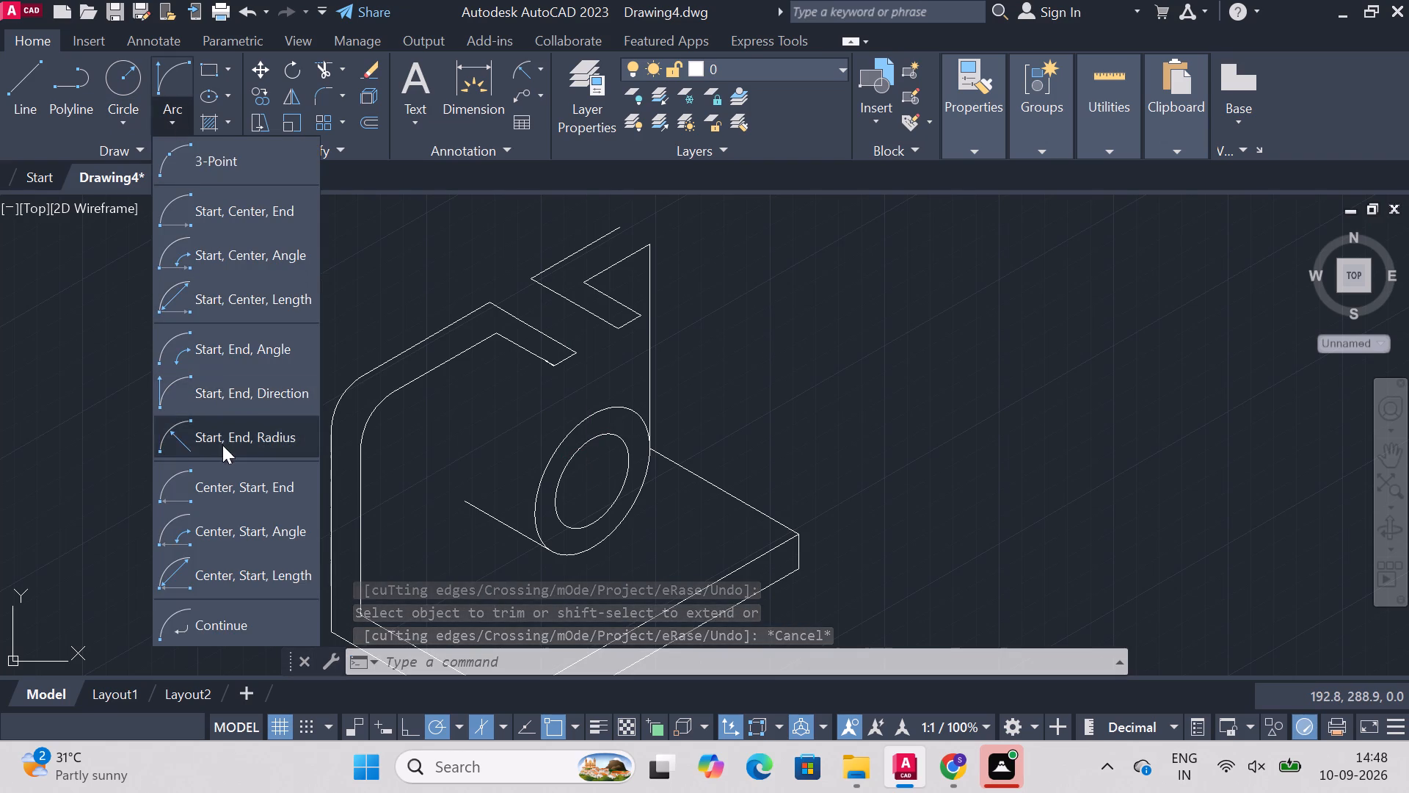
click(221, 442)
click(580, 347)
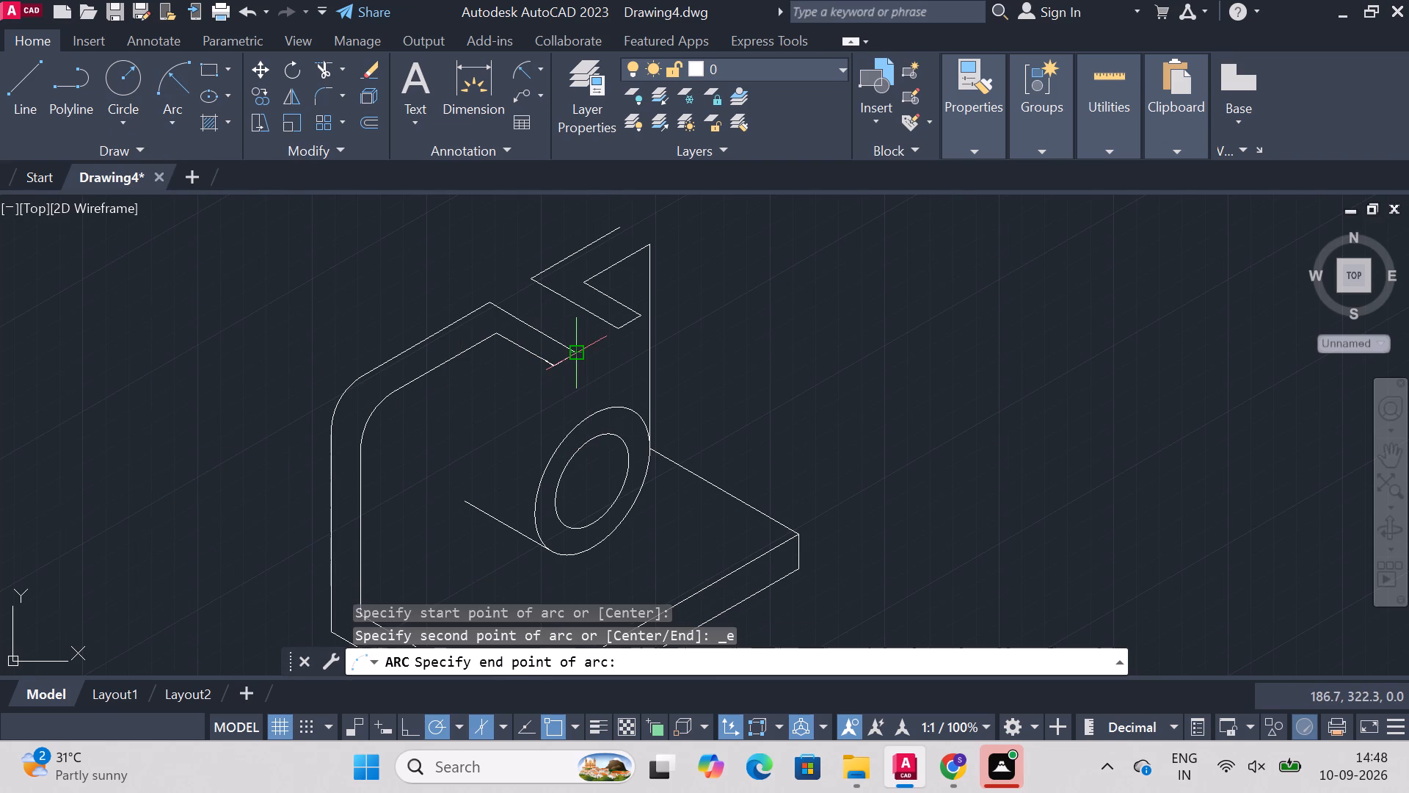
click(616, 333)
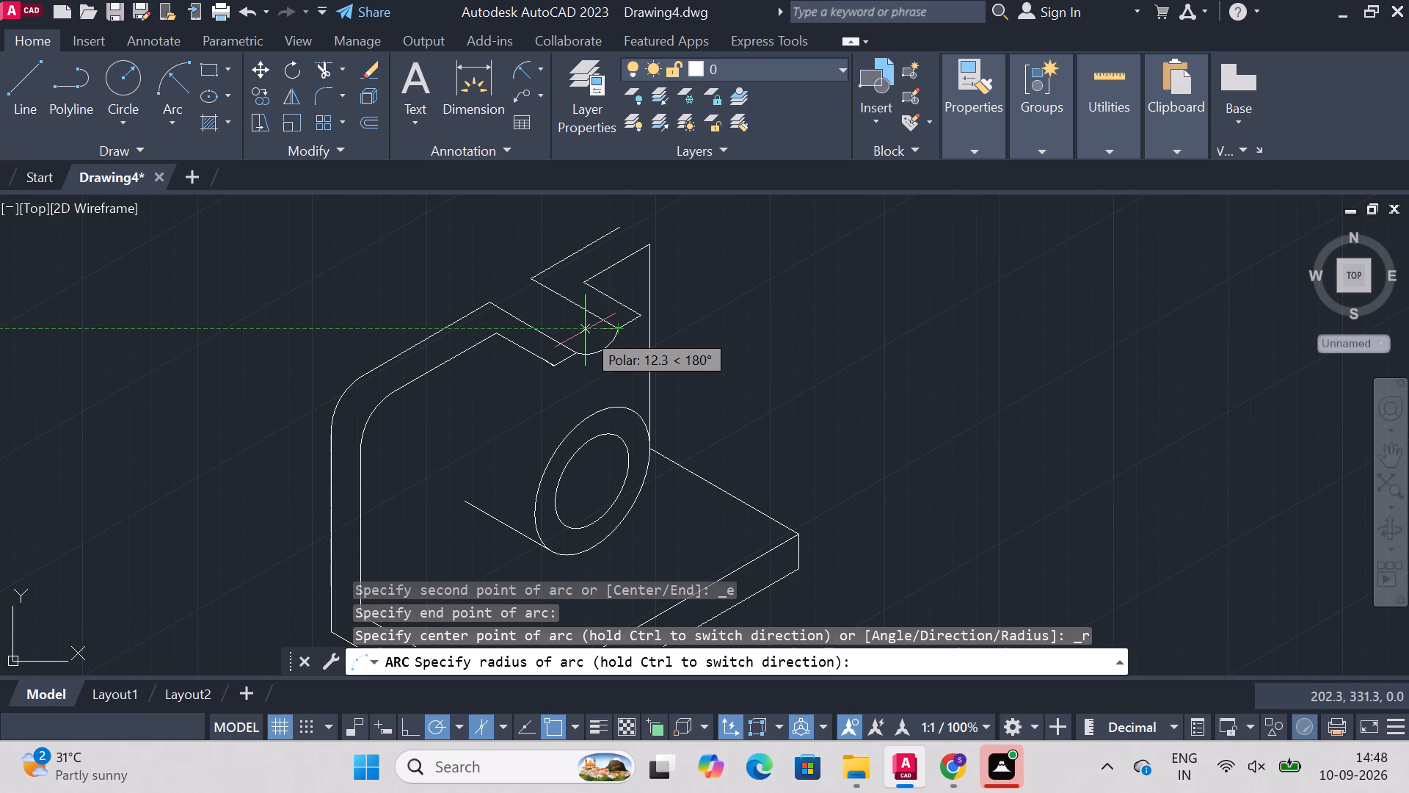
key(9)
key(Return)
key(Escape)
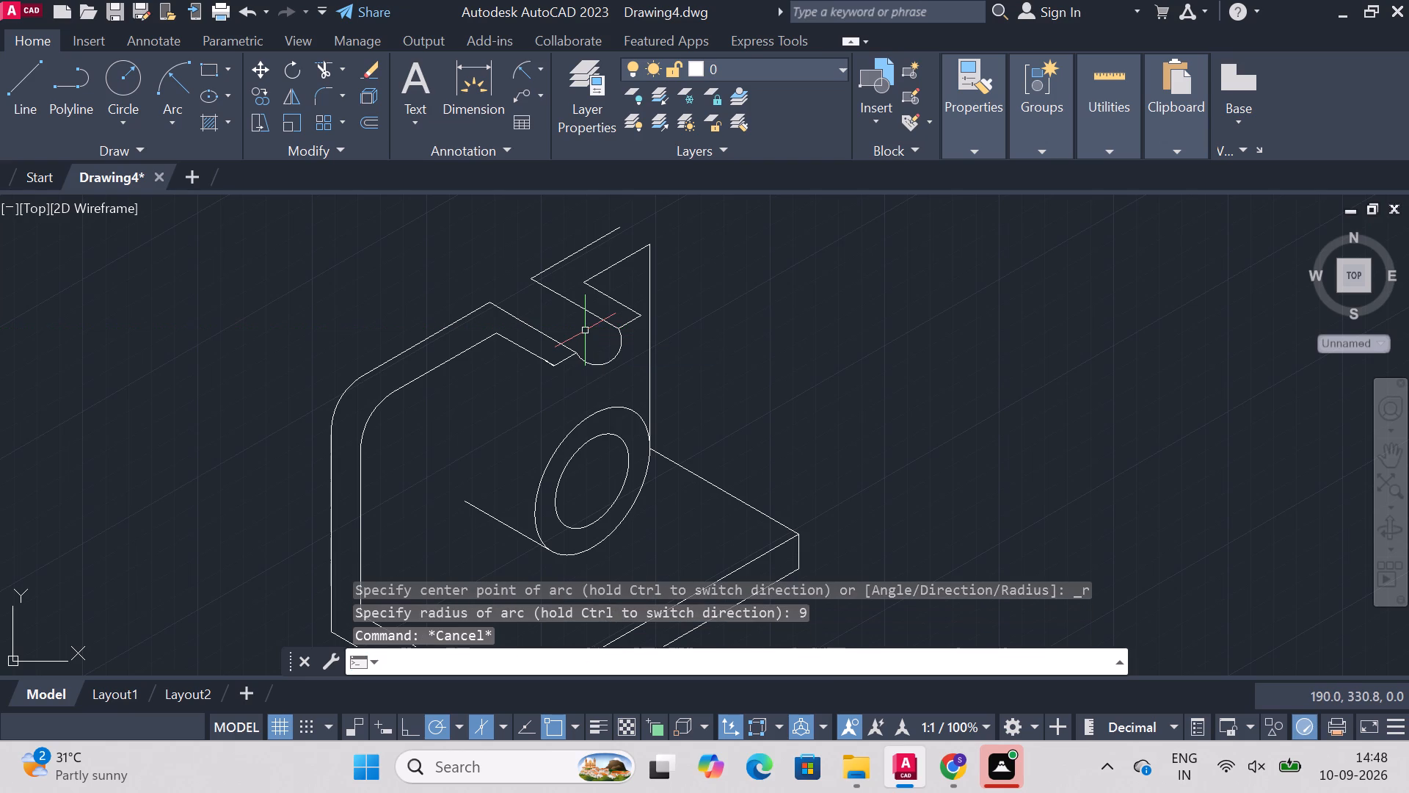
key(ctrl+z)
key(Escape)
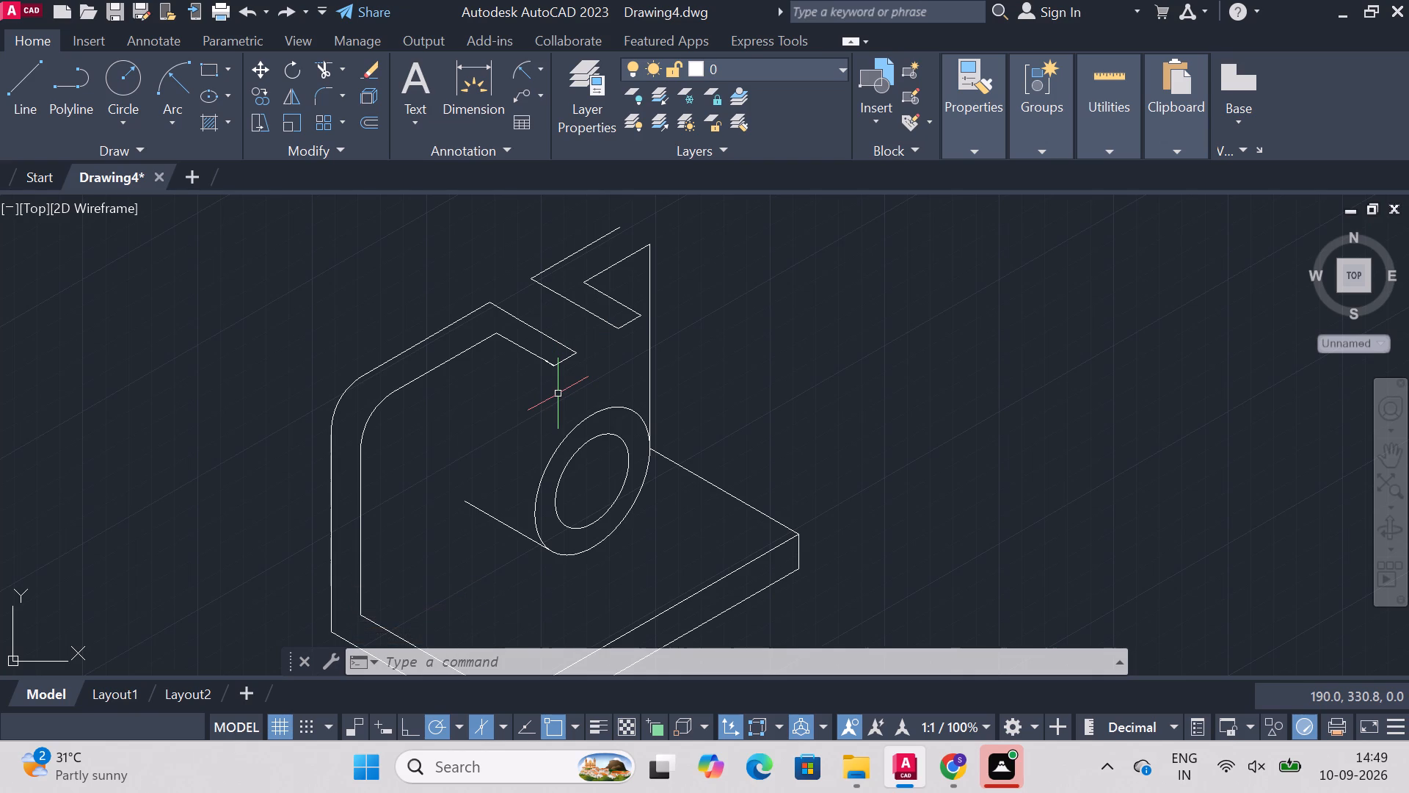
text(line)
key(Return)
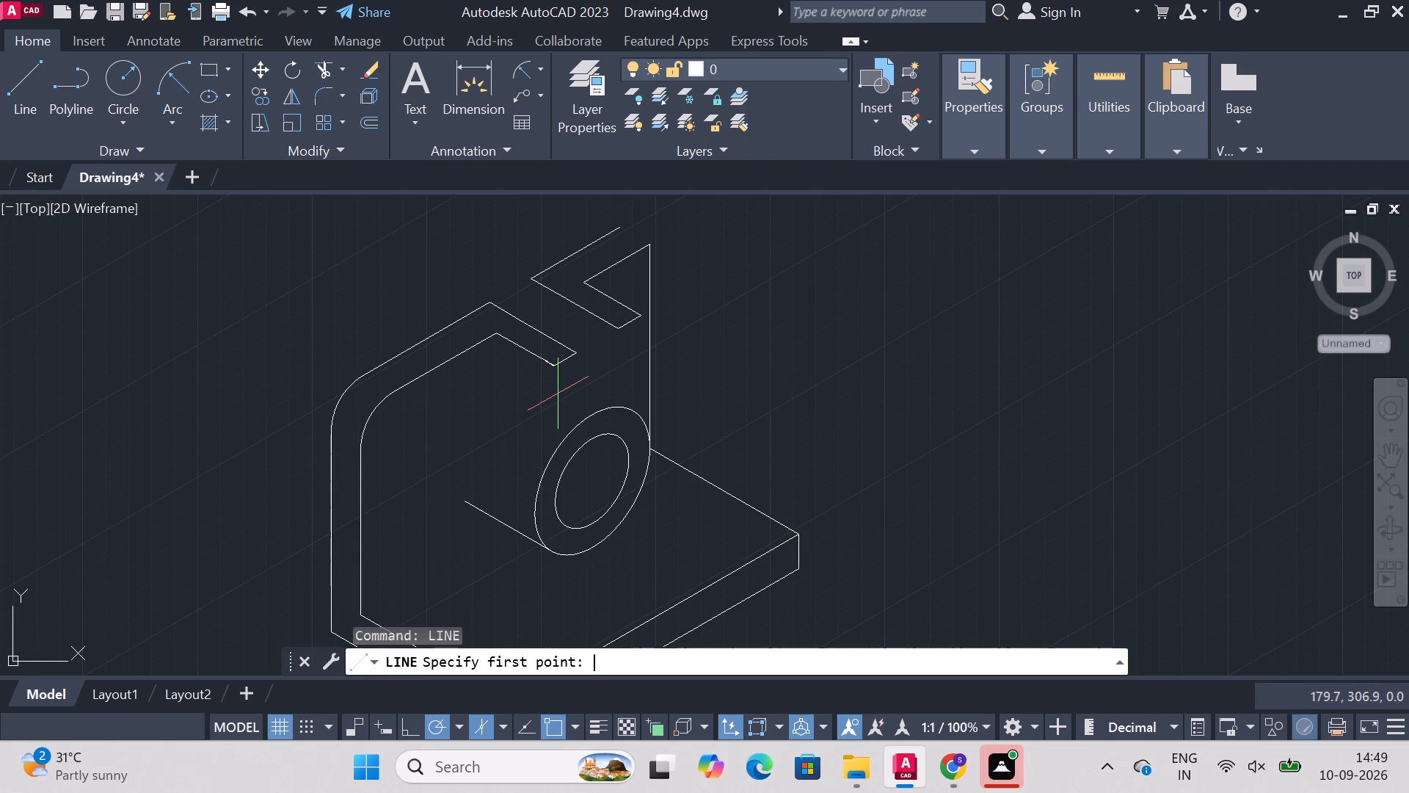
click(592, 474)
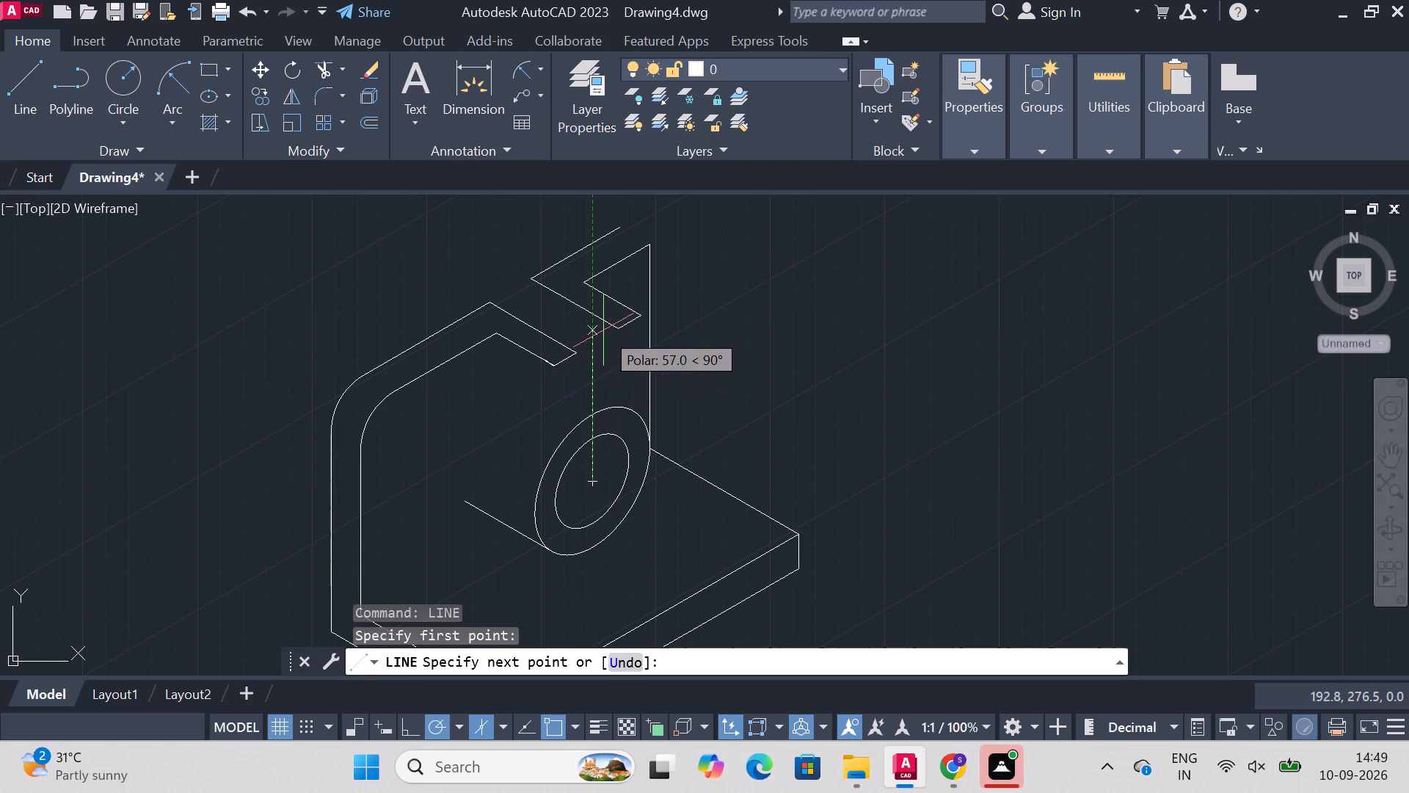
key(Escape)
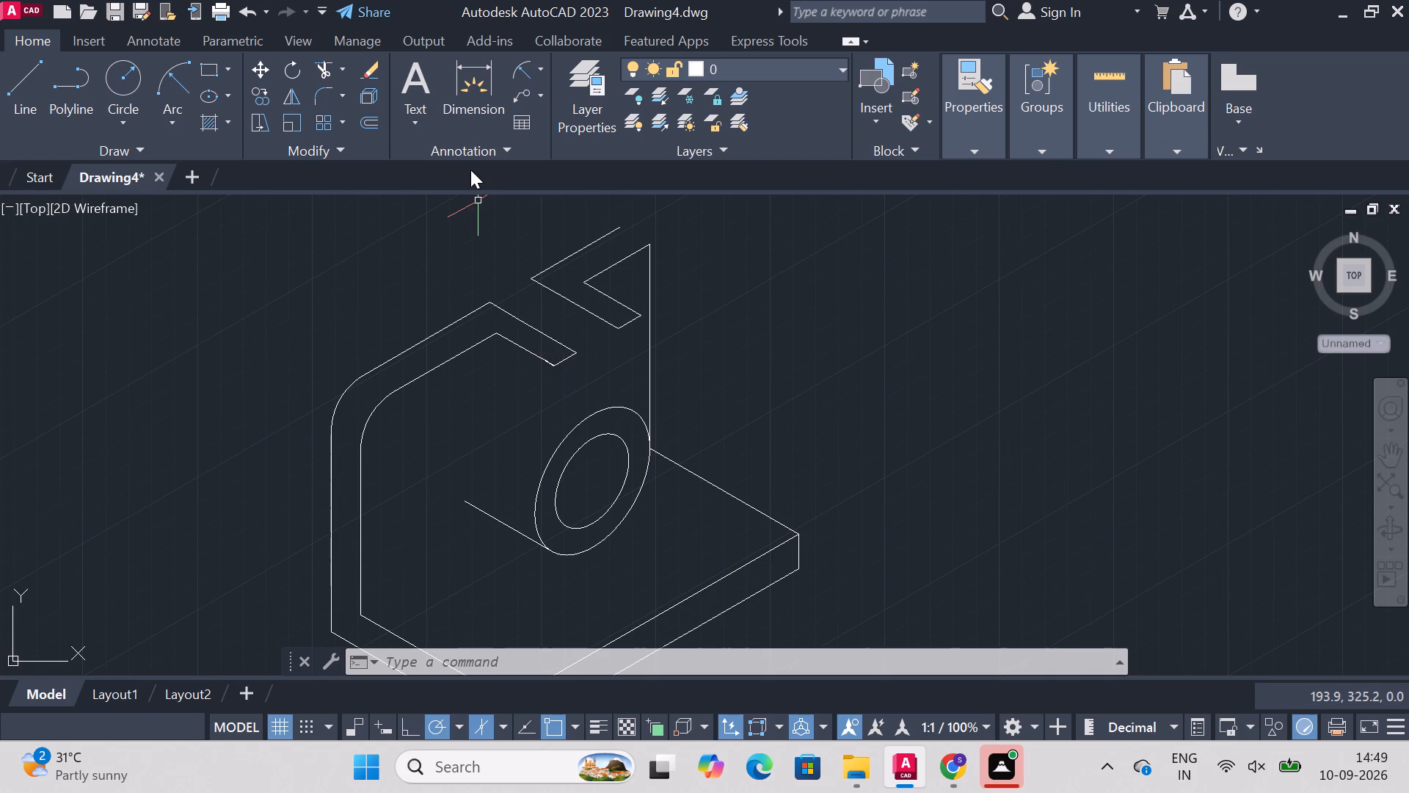
Measure the upright's rear top edge from the rounded corner to the slot.
click(444, 80)
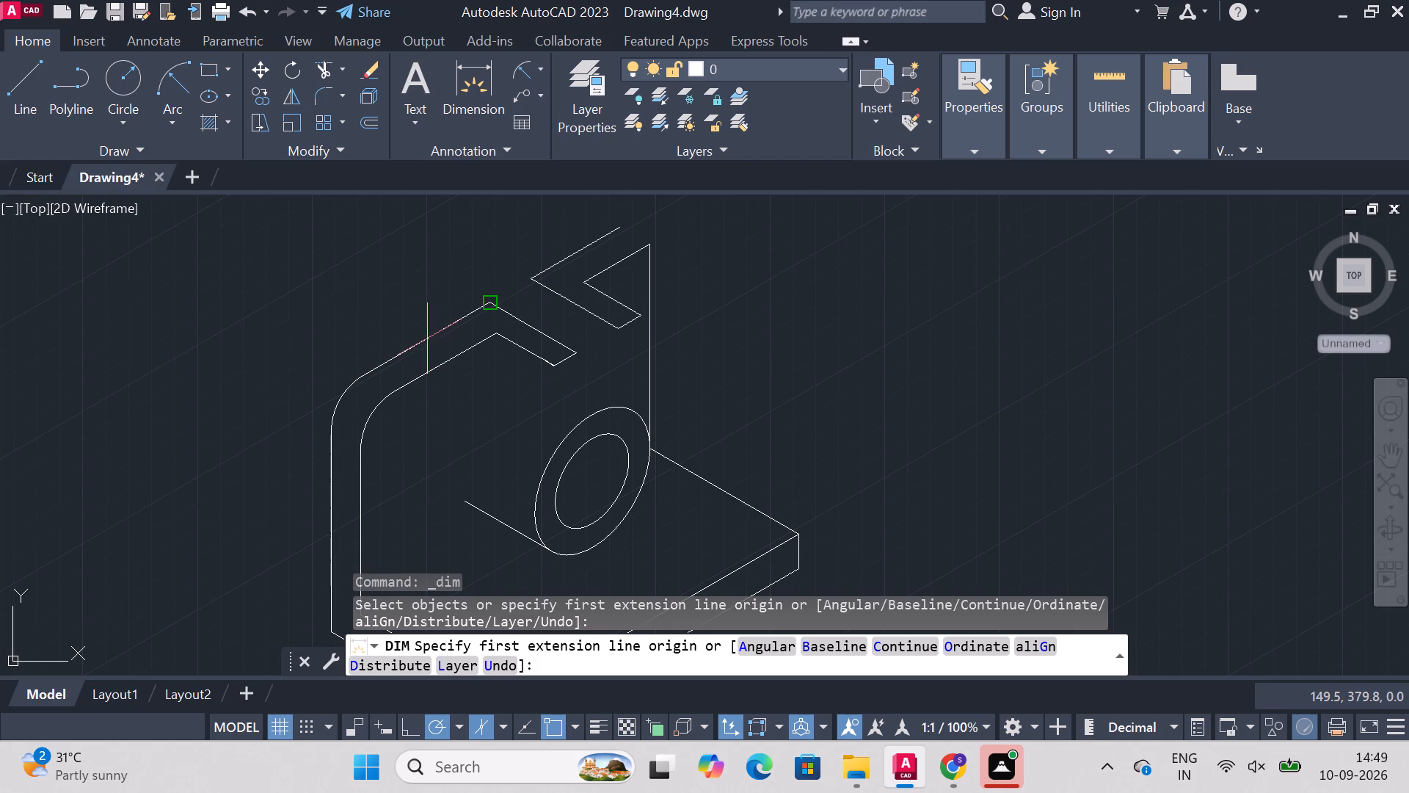
click(366, 378)
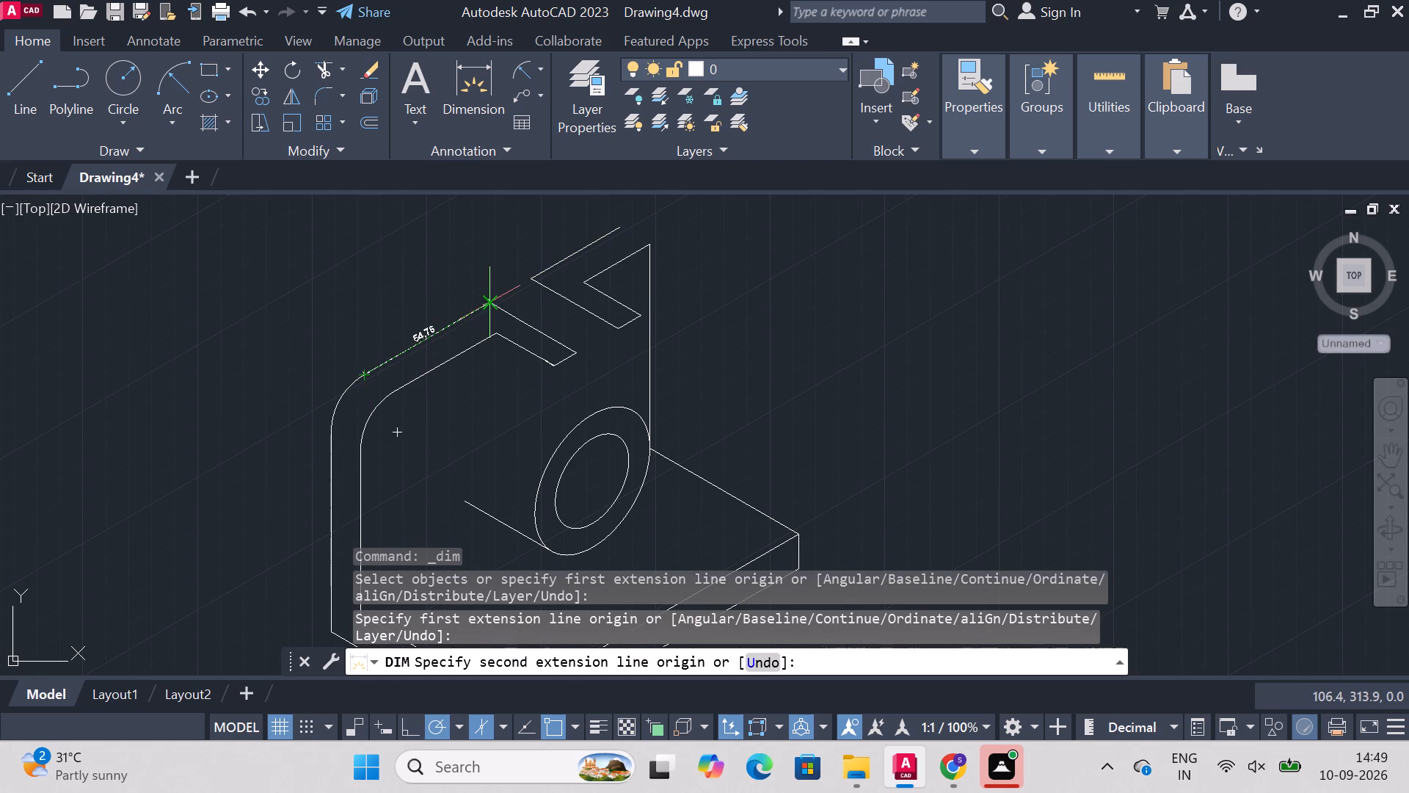
click(492, 306)
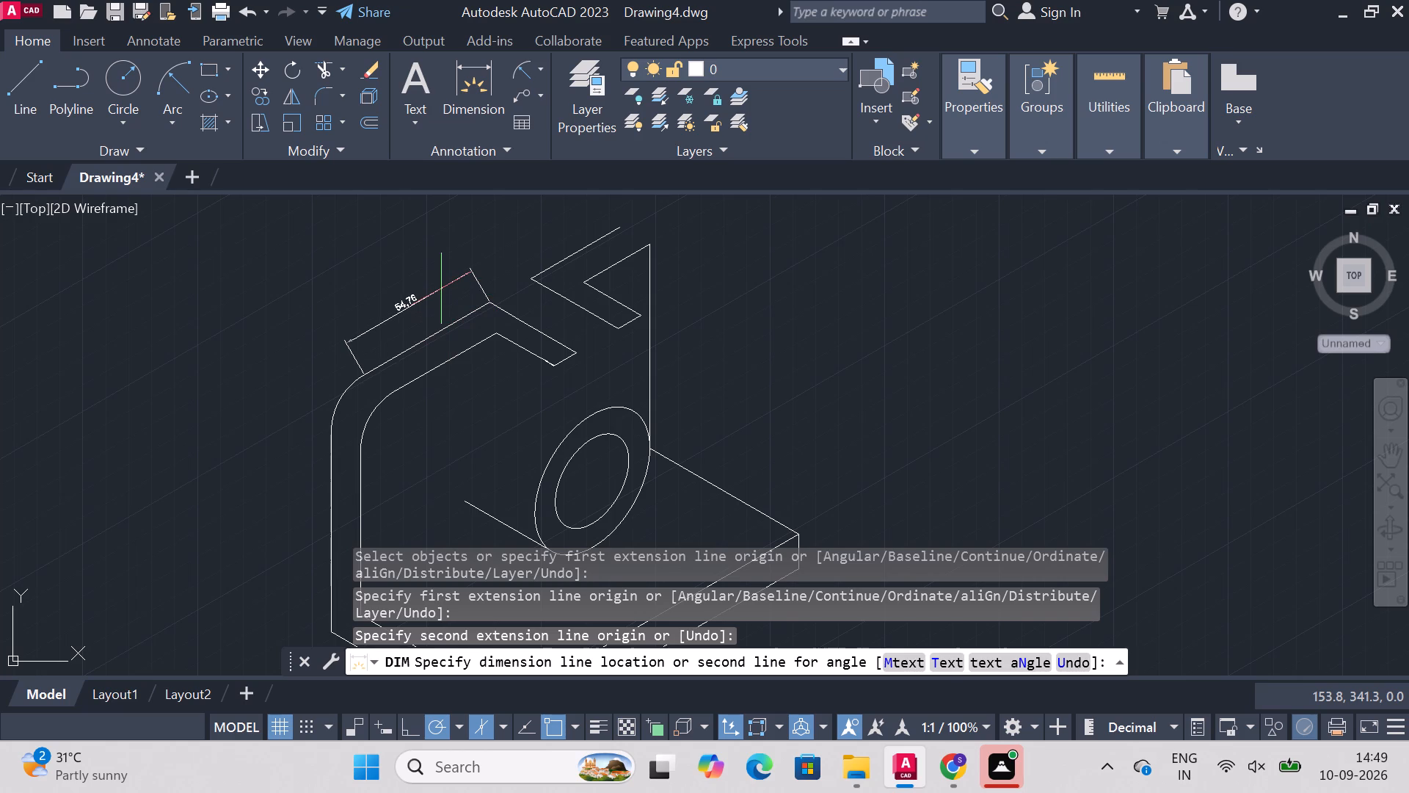
key(Escape)
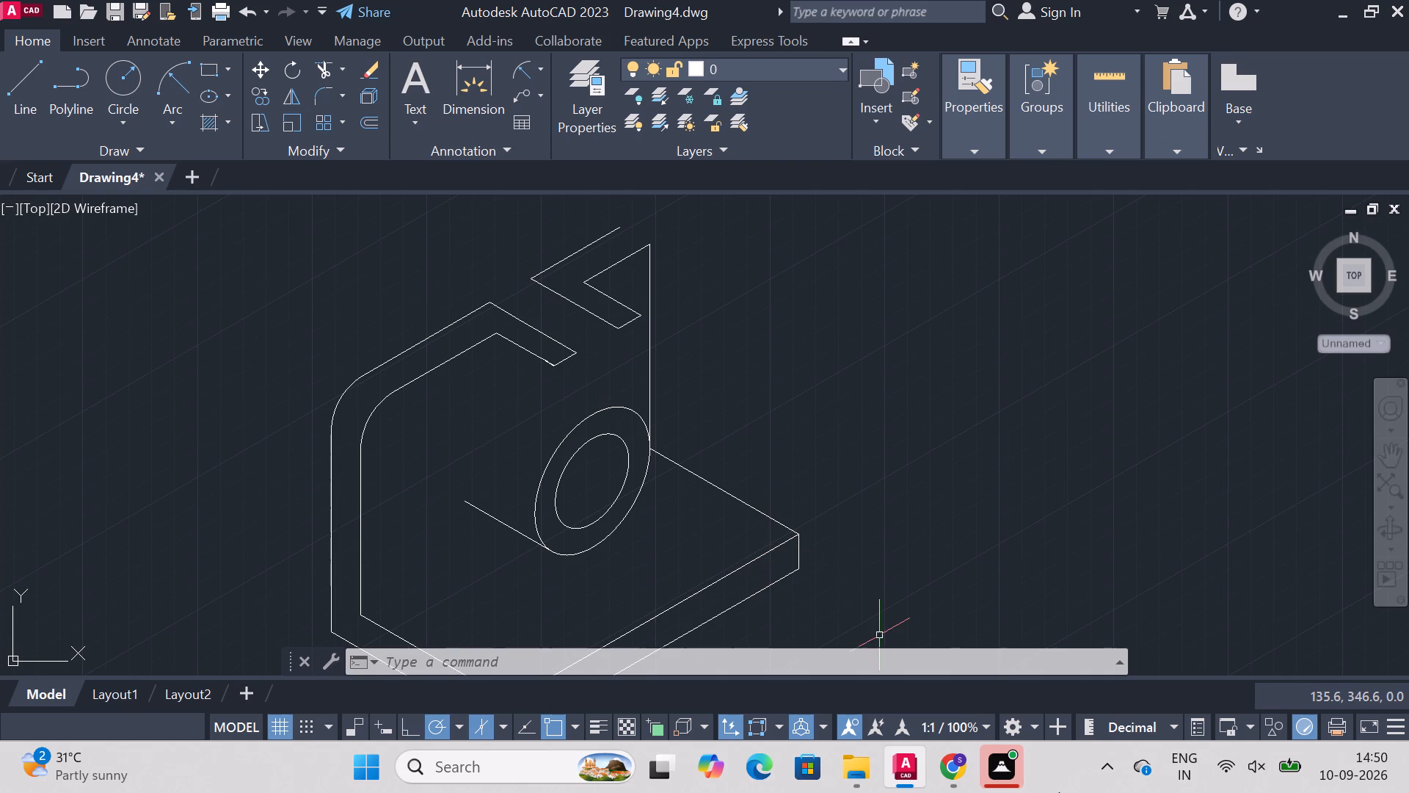
Switch to the Fuji app to check the component's dimensions in the task brief, and return to the drawing.
click(996, 772)
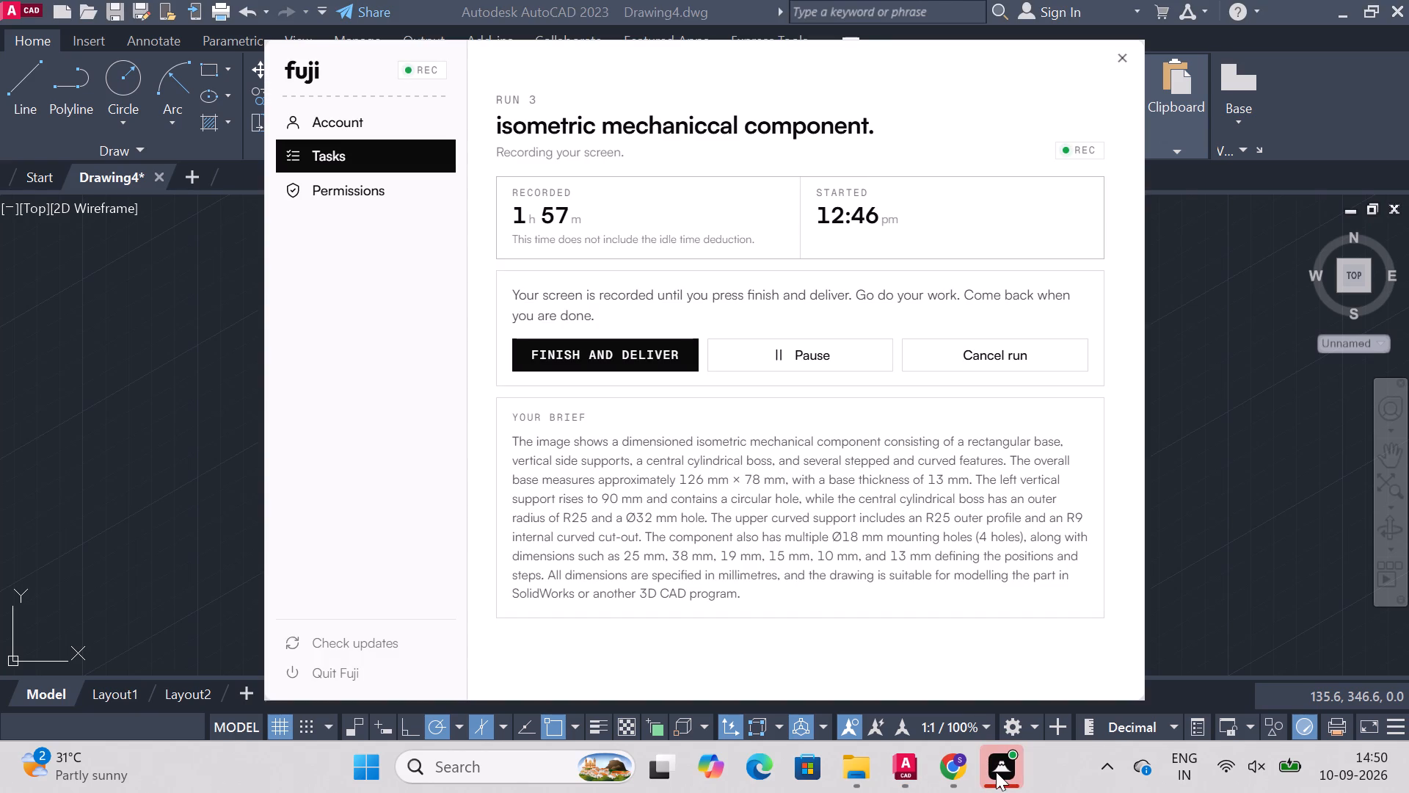
click(996, 772)
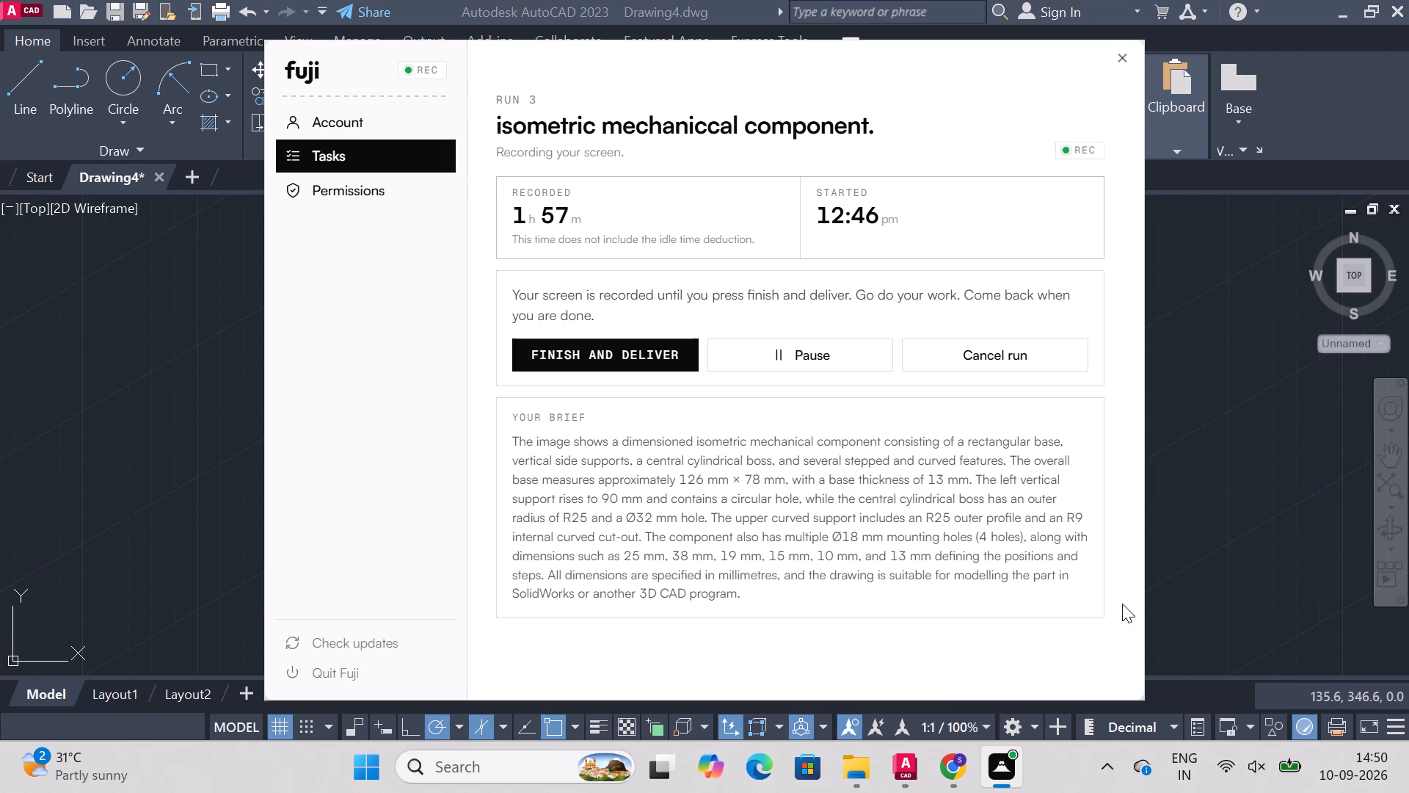
click(1204, 515)
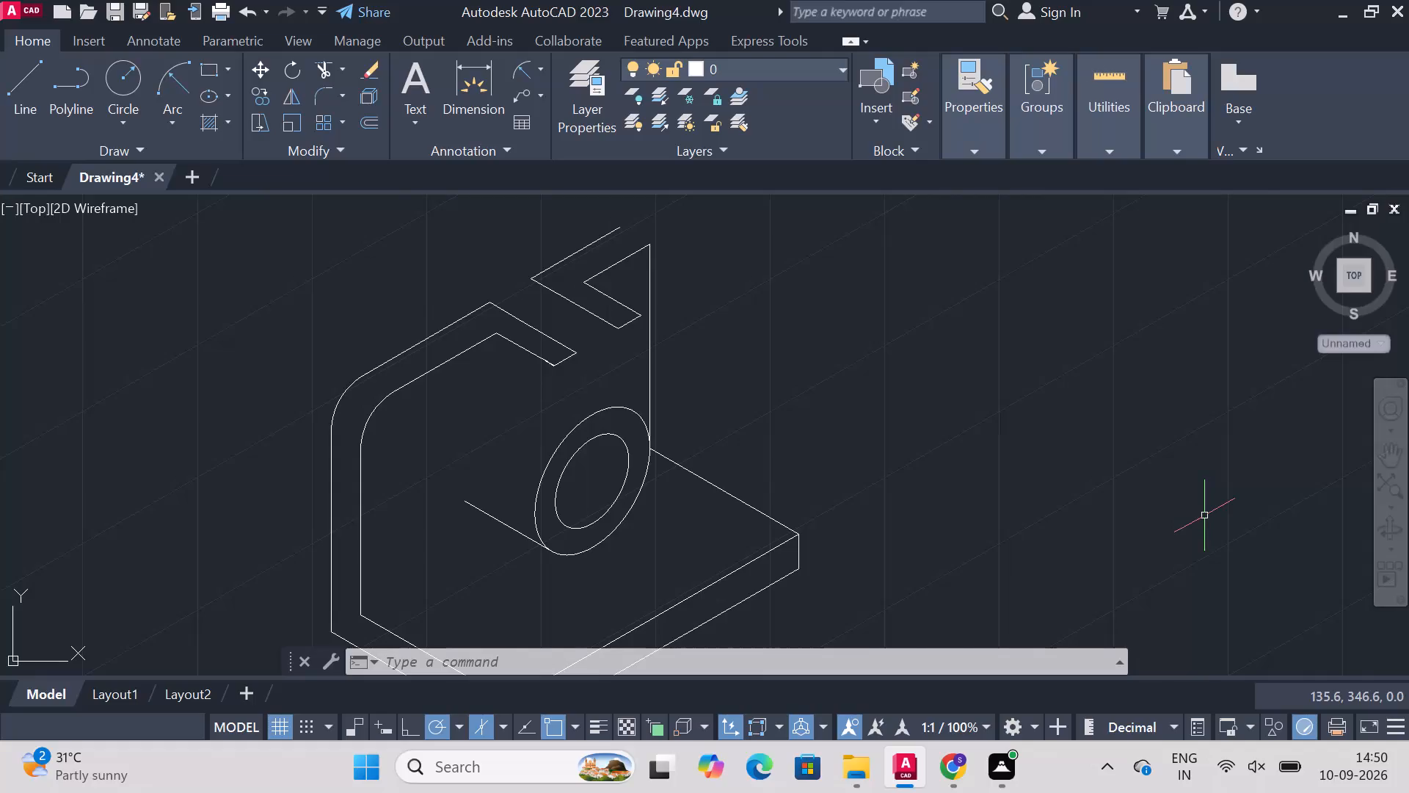
Trim away all the slot's side edges and ledge lines on both sides of the upright's top opening.
text(trim)
key(Return)
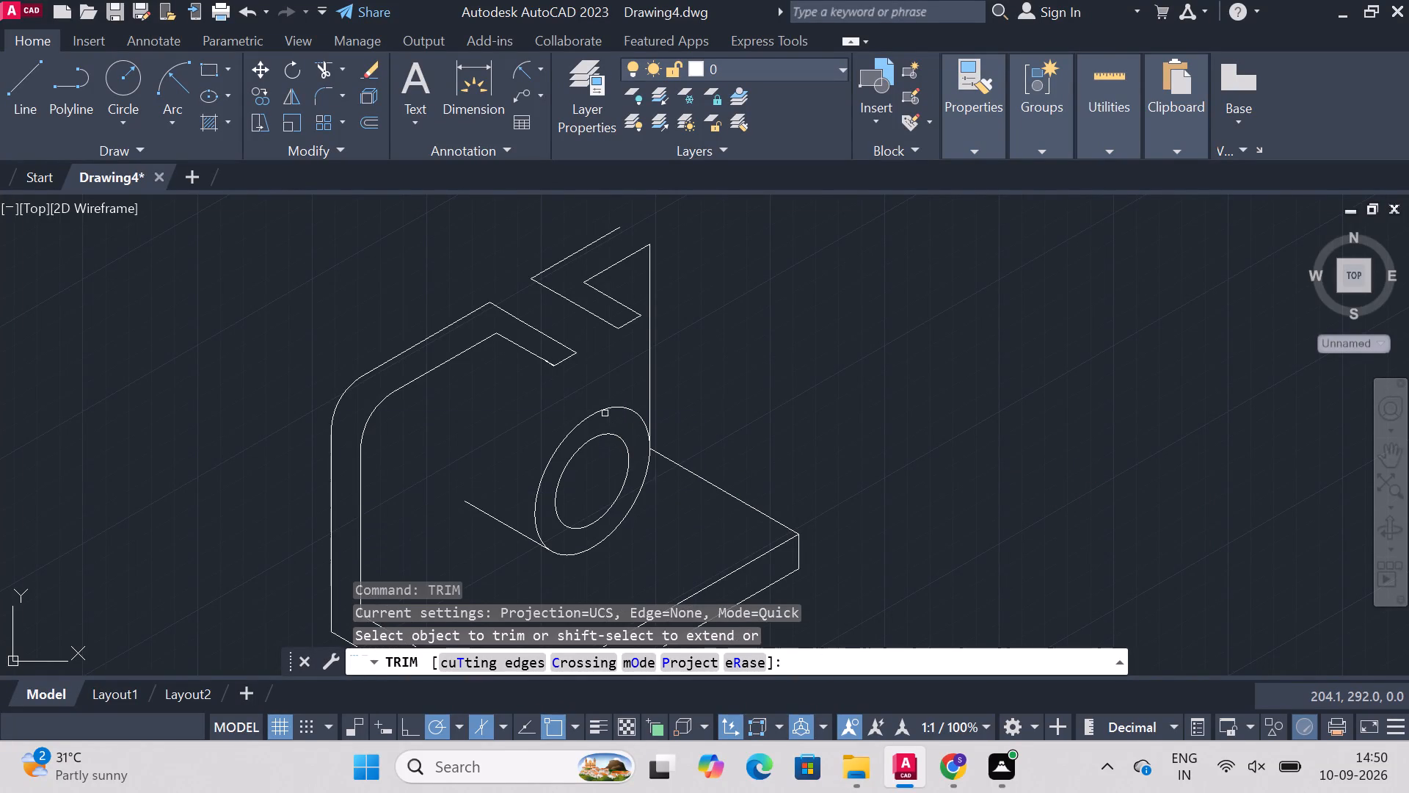
click(534, 351)
click(554, 335)
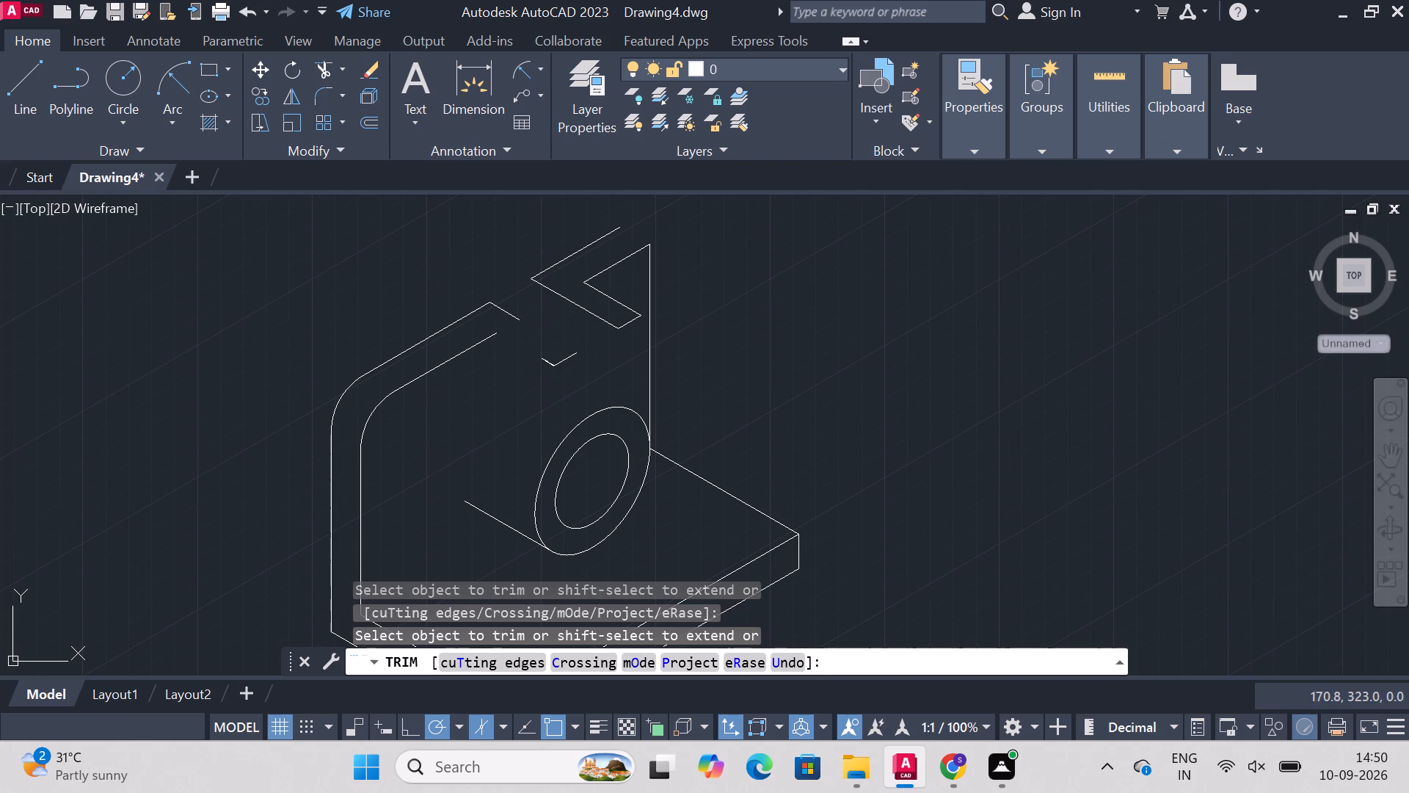
click(585, 309)
click(607, 298)
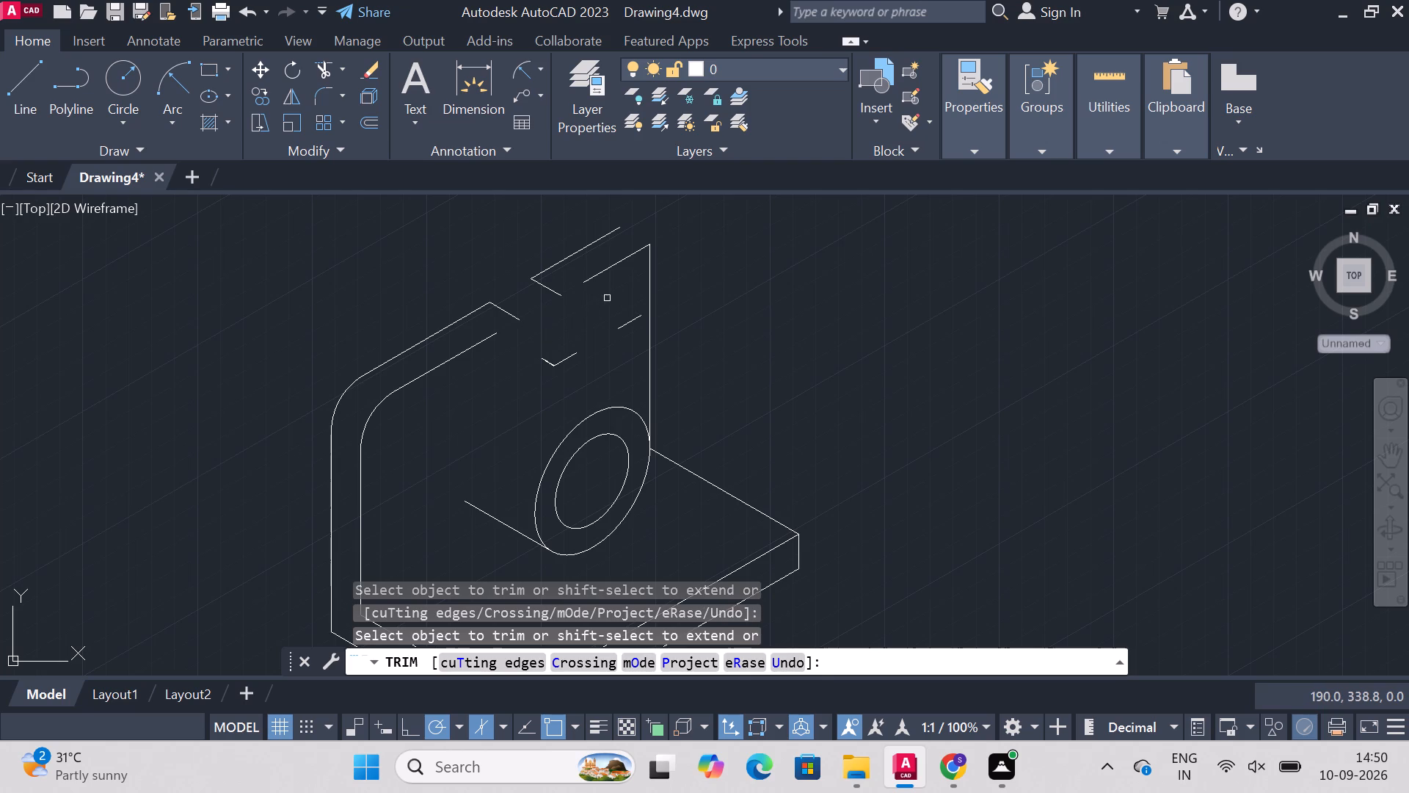
click(626, 324)
click(564, 359)
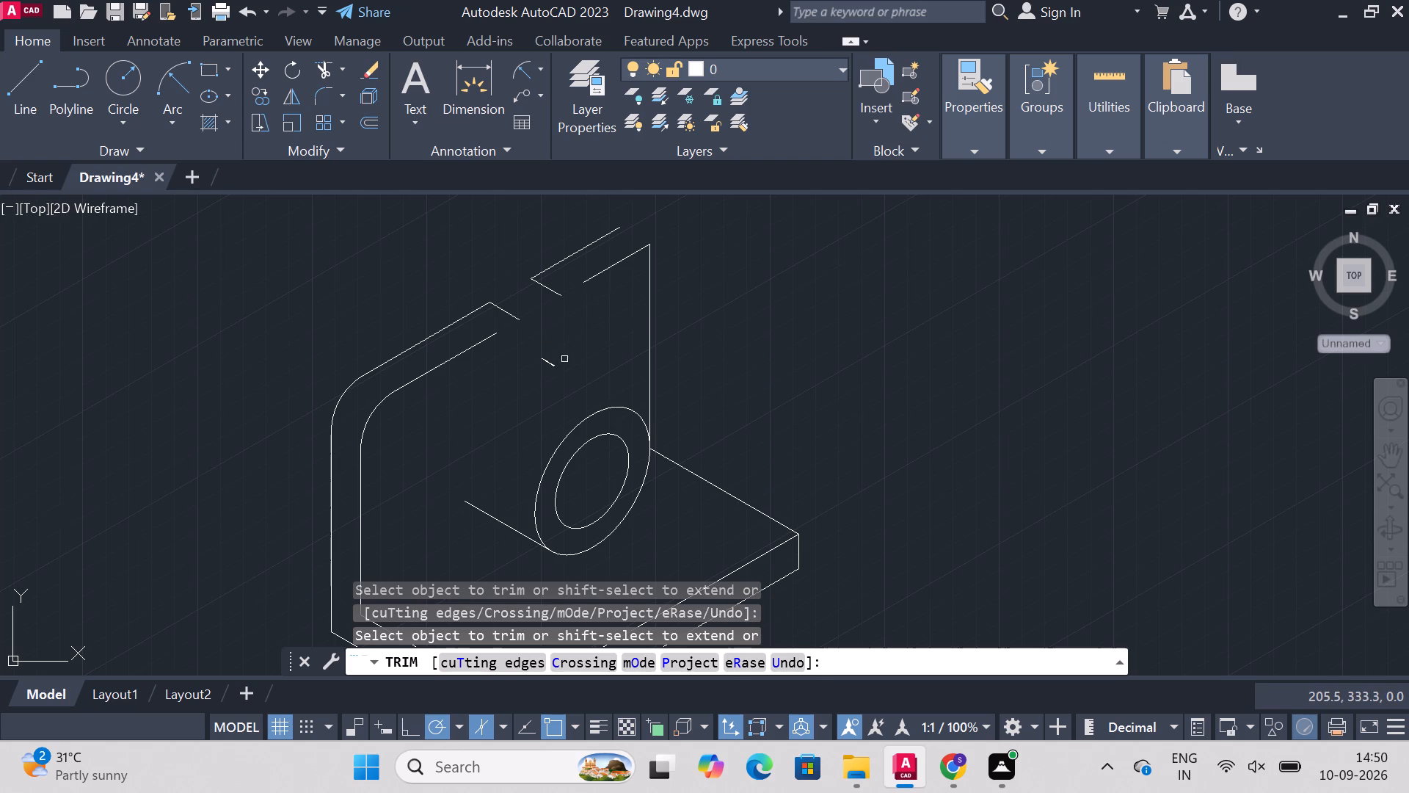
click(547, 362)
triple_click(547, 362)
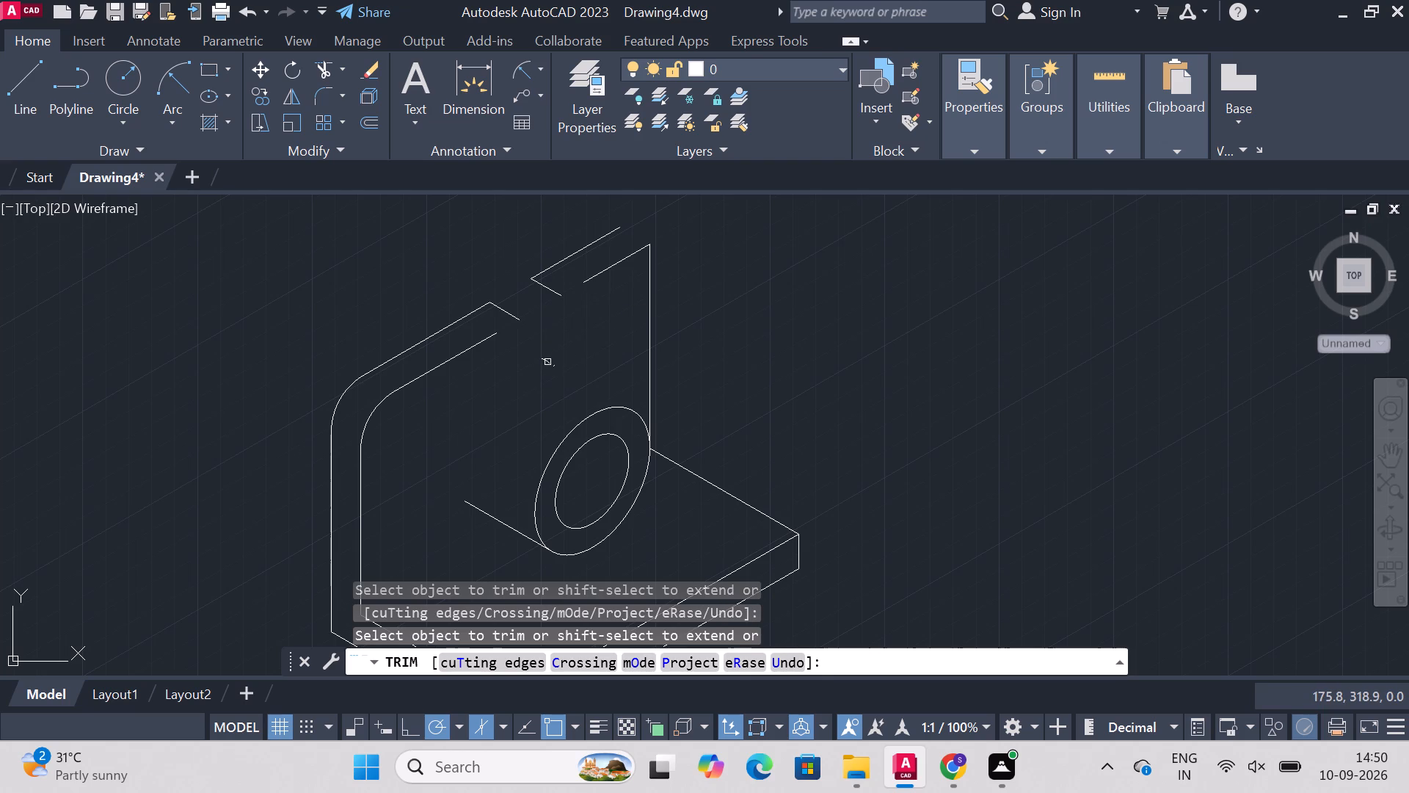
click(547, 362)
click(550, 366)
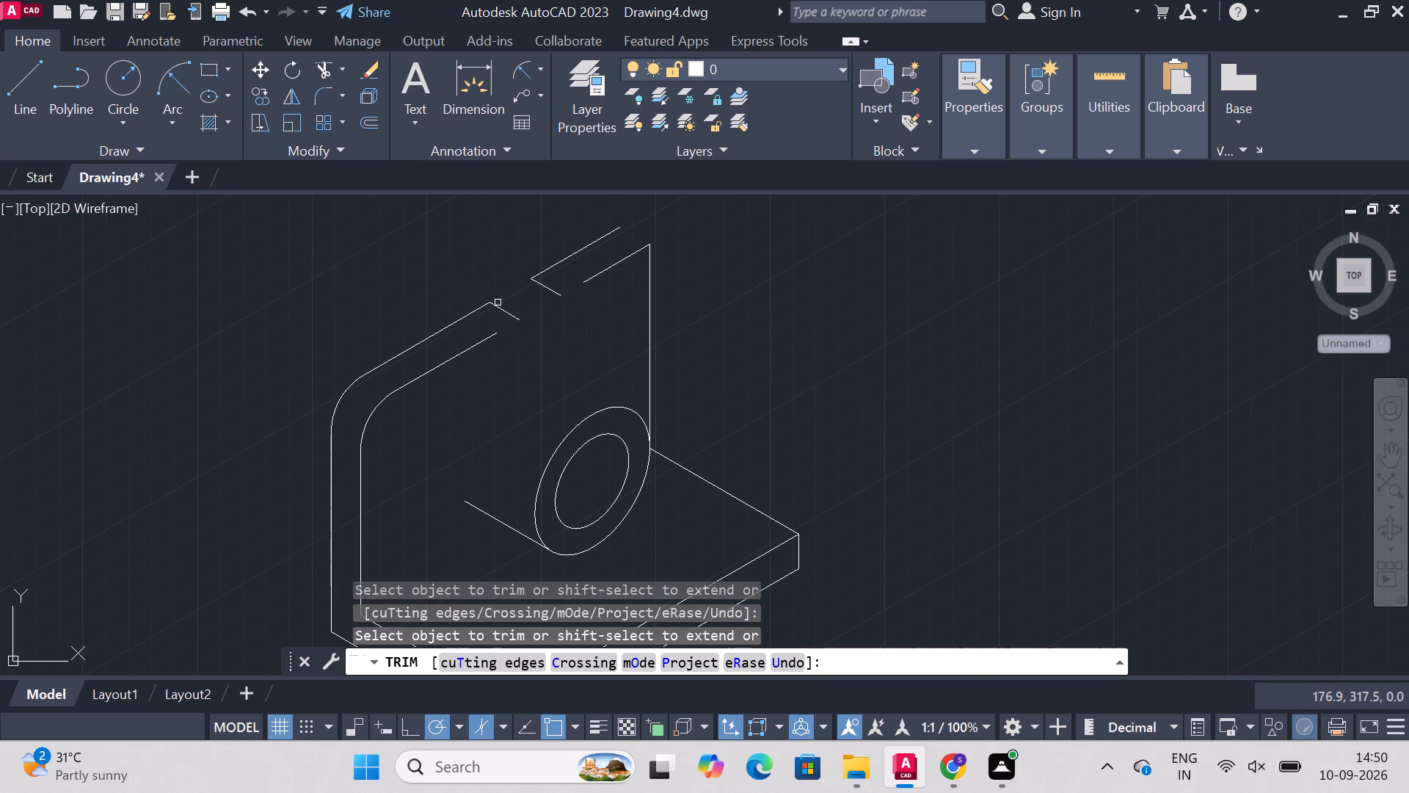
click(504, 313)
click(550, 290)
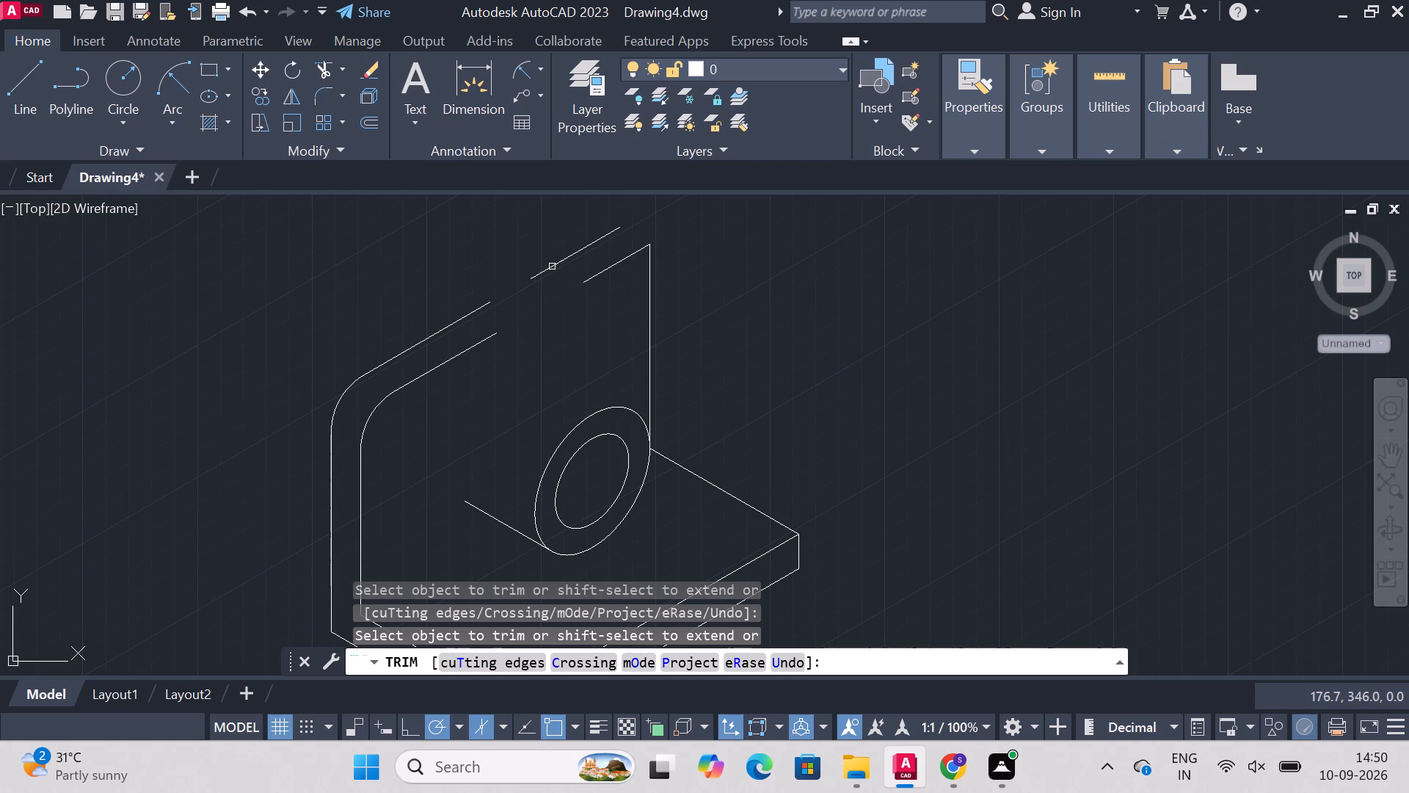
Trim away the upright's front and rear top edges on both sides of the slot, plus both rounded corner arcs.
click(552, 265)
click(441, 330)
click(436, 368)
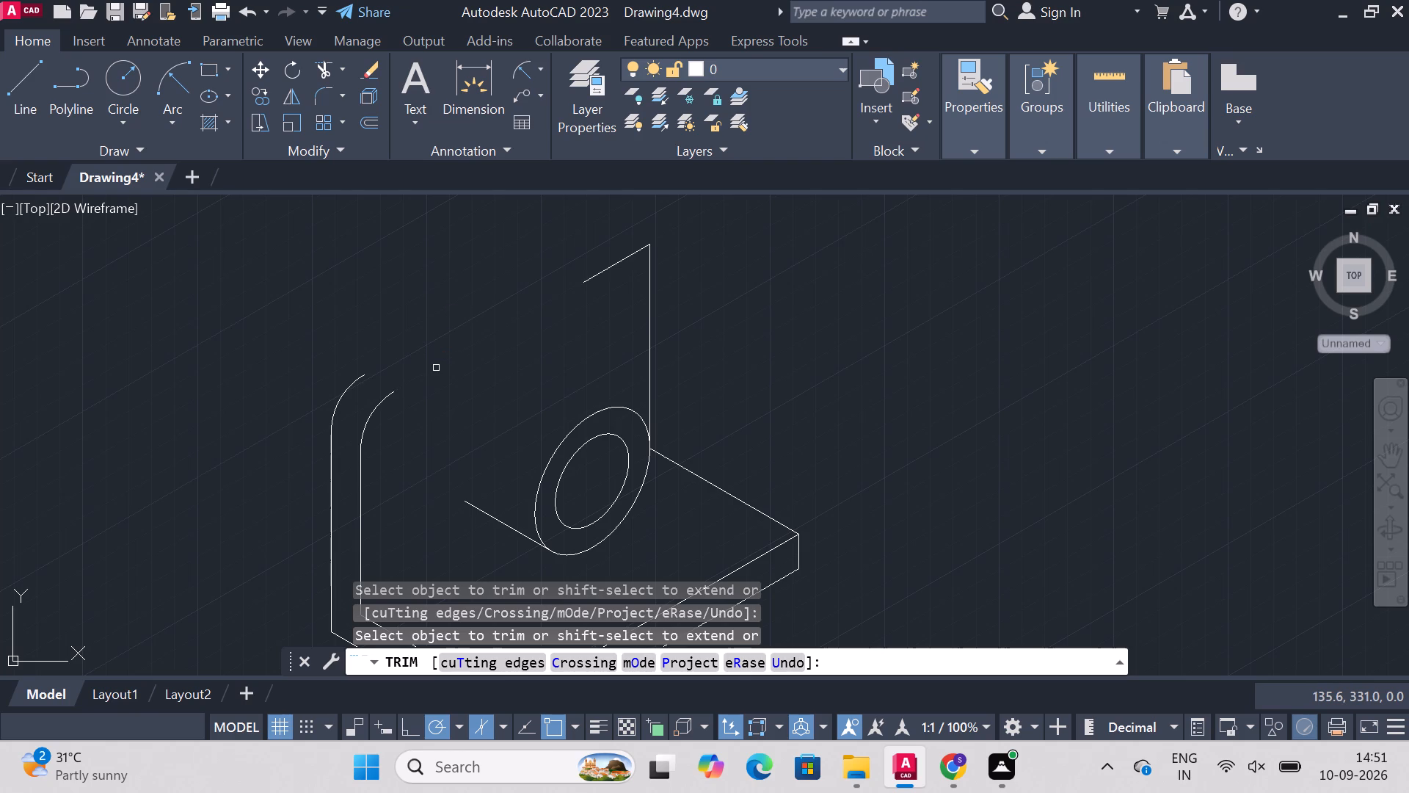
click(376, 407)
click(343, 388)
click(602, 269)
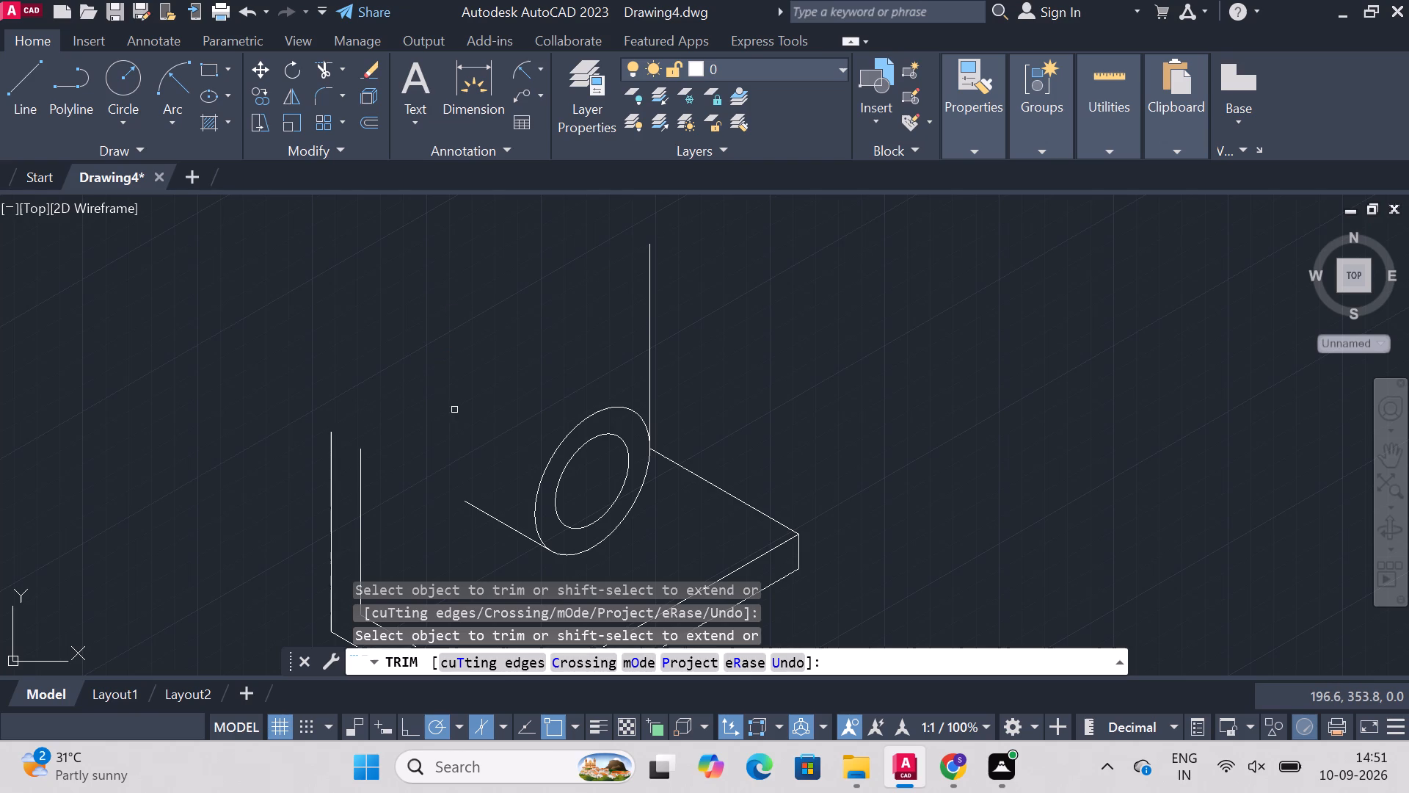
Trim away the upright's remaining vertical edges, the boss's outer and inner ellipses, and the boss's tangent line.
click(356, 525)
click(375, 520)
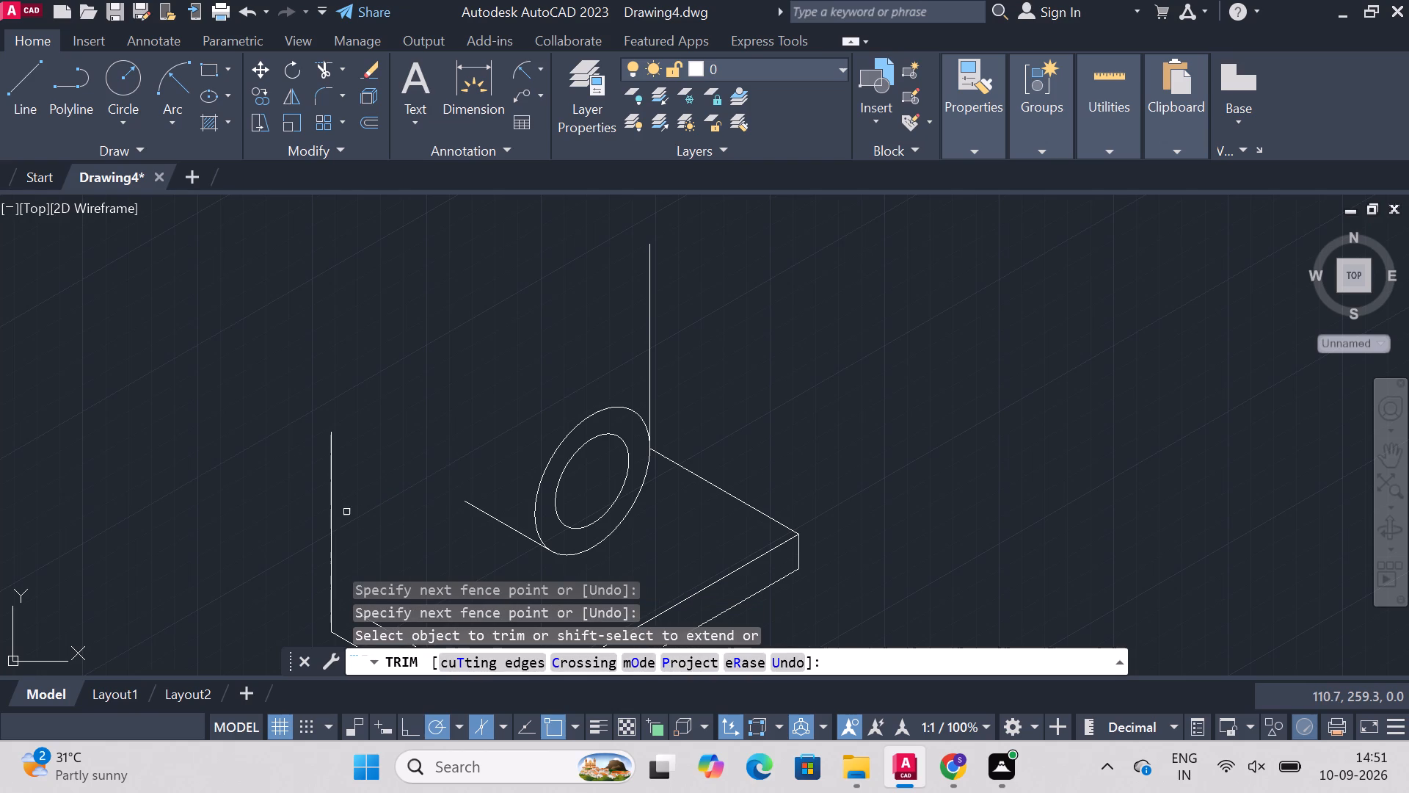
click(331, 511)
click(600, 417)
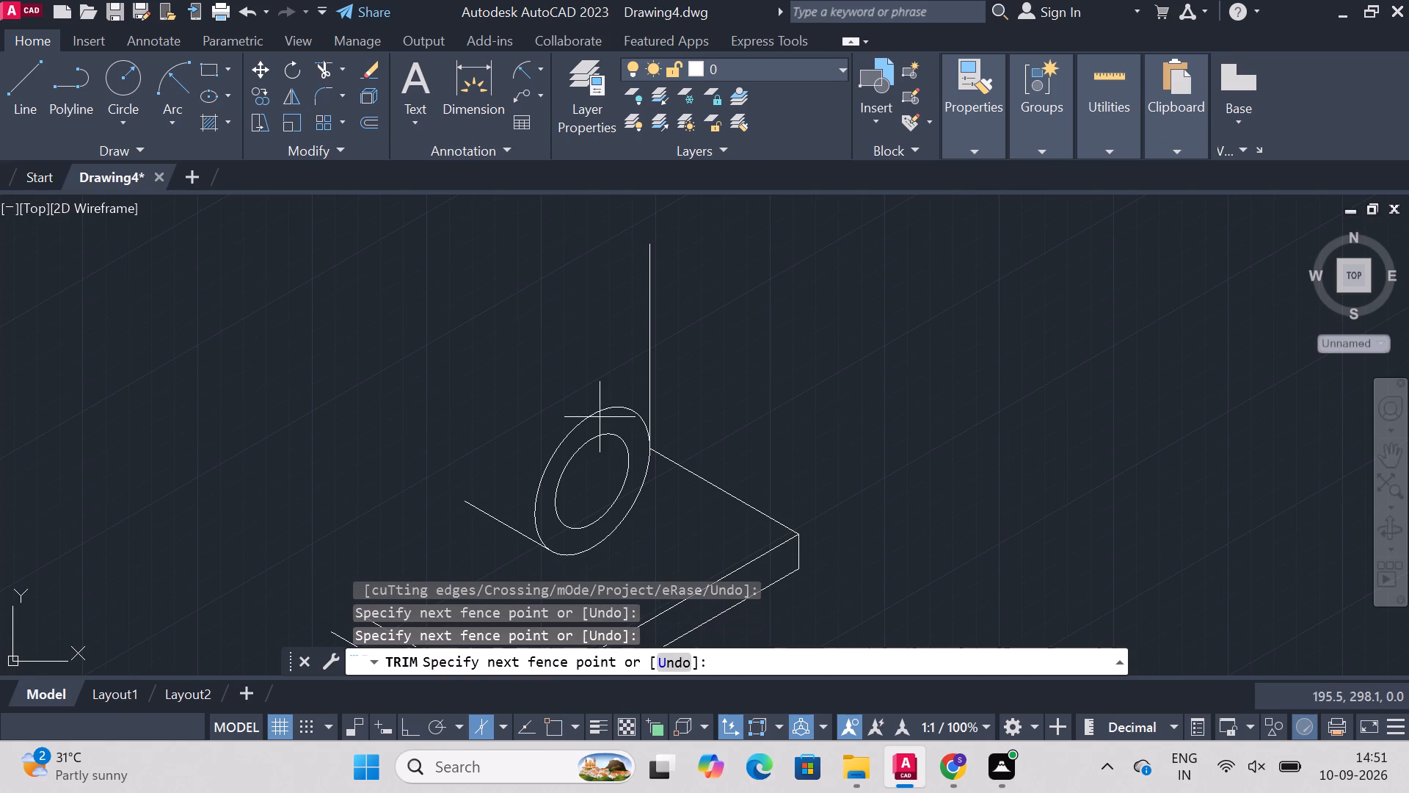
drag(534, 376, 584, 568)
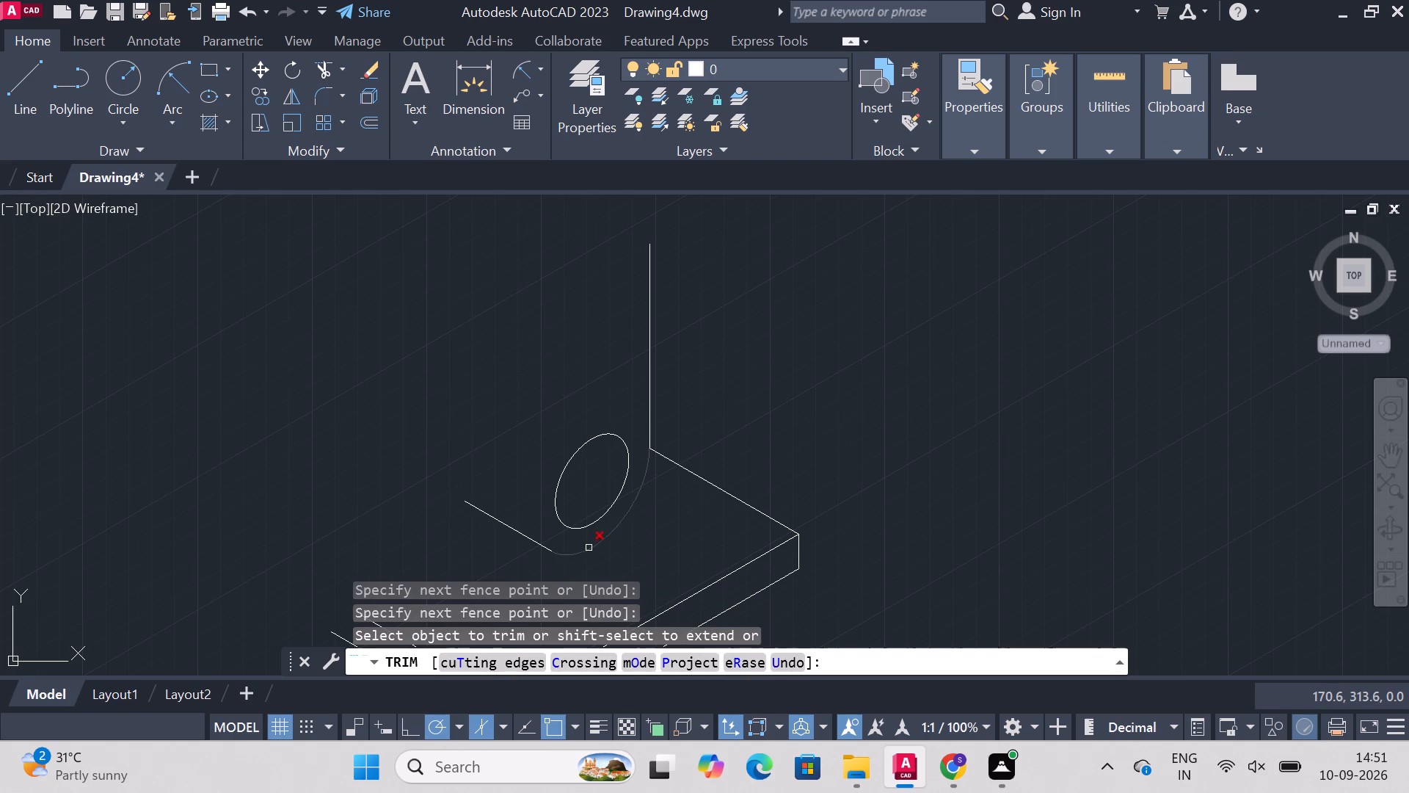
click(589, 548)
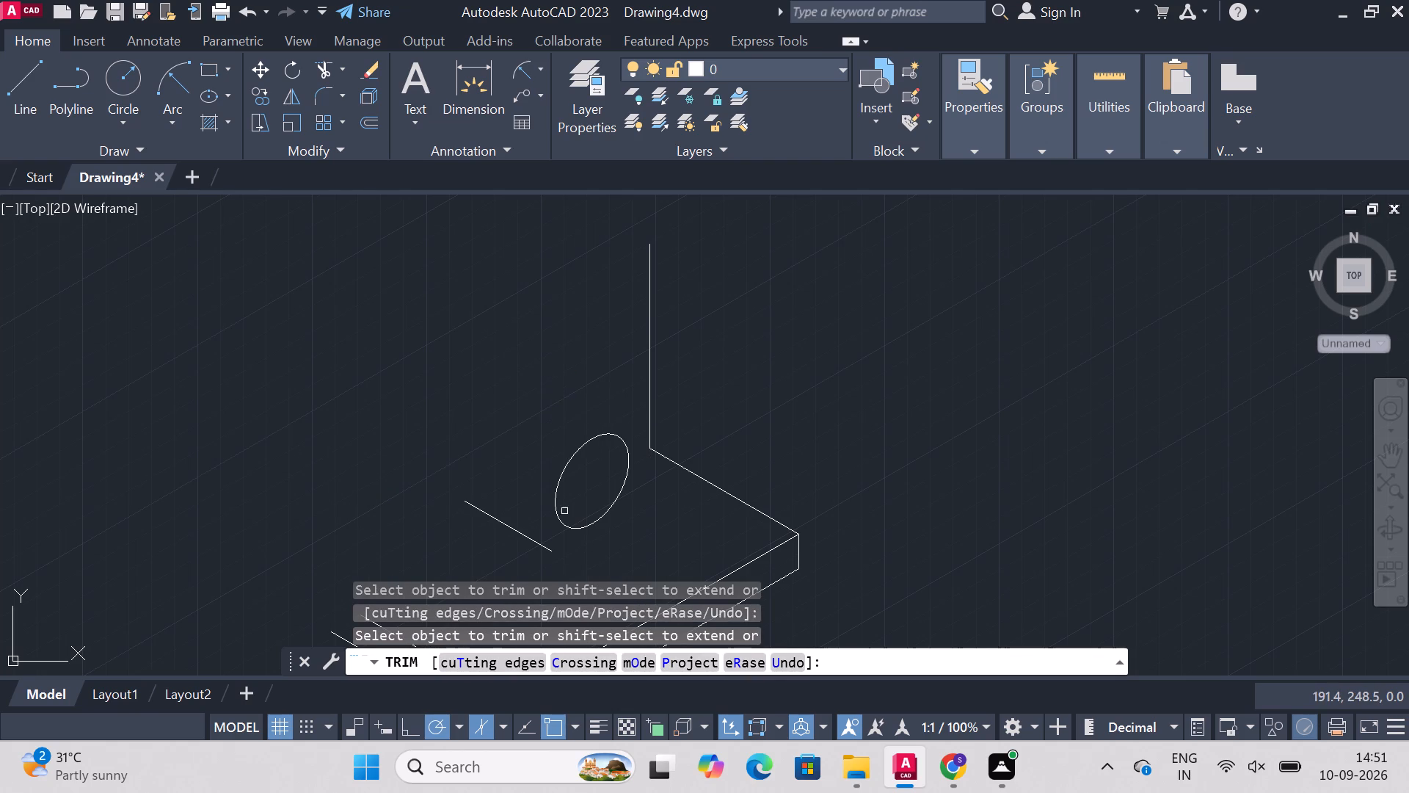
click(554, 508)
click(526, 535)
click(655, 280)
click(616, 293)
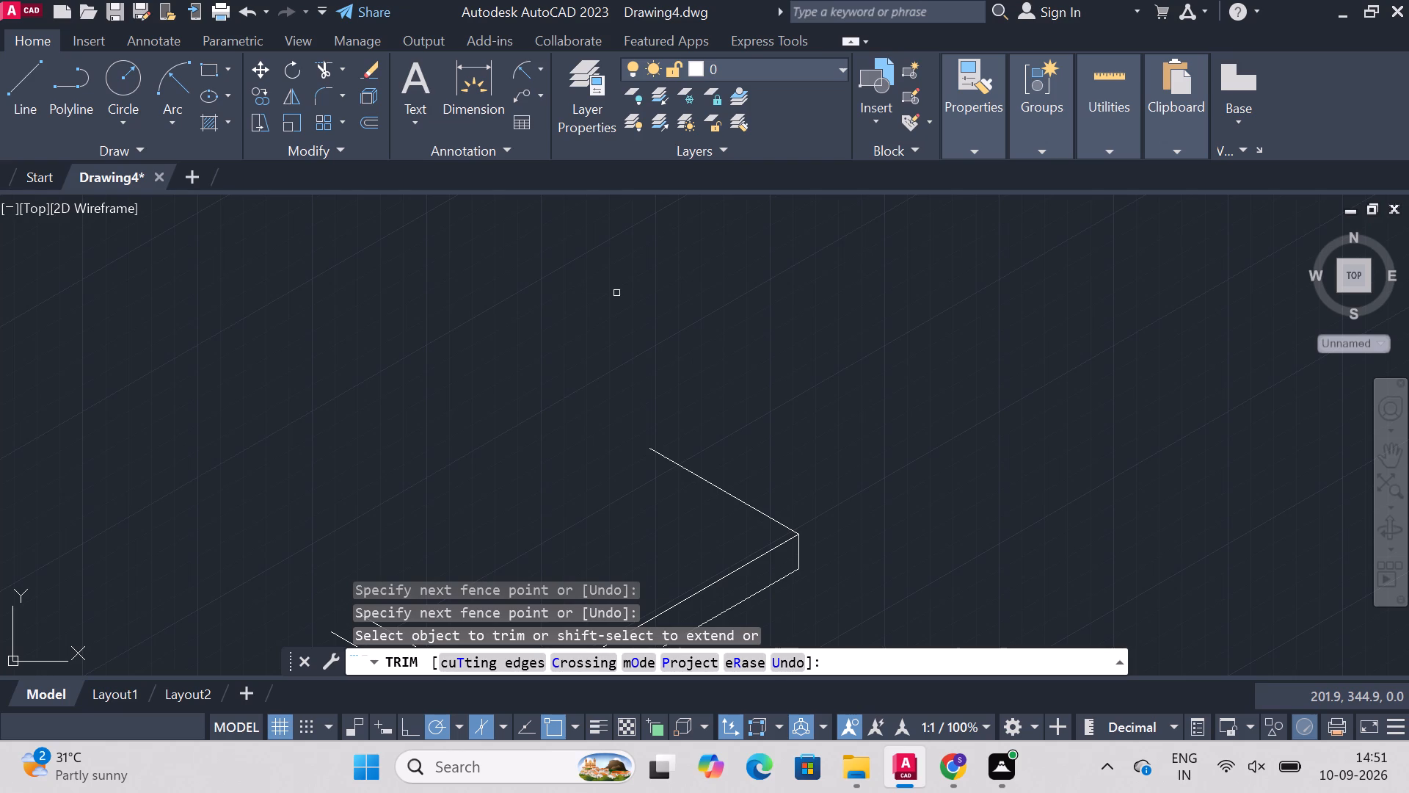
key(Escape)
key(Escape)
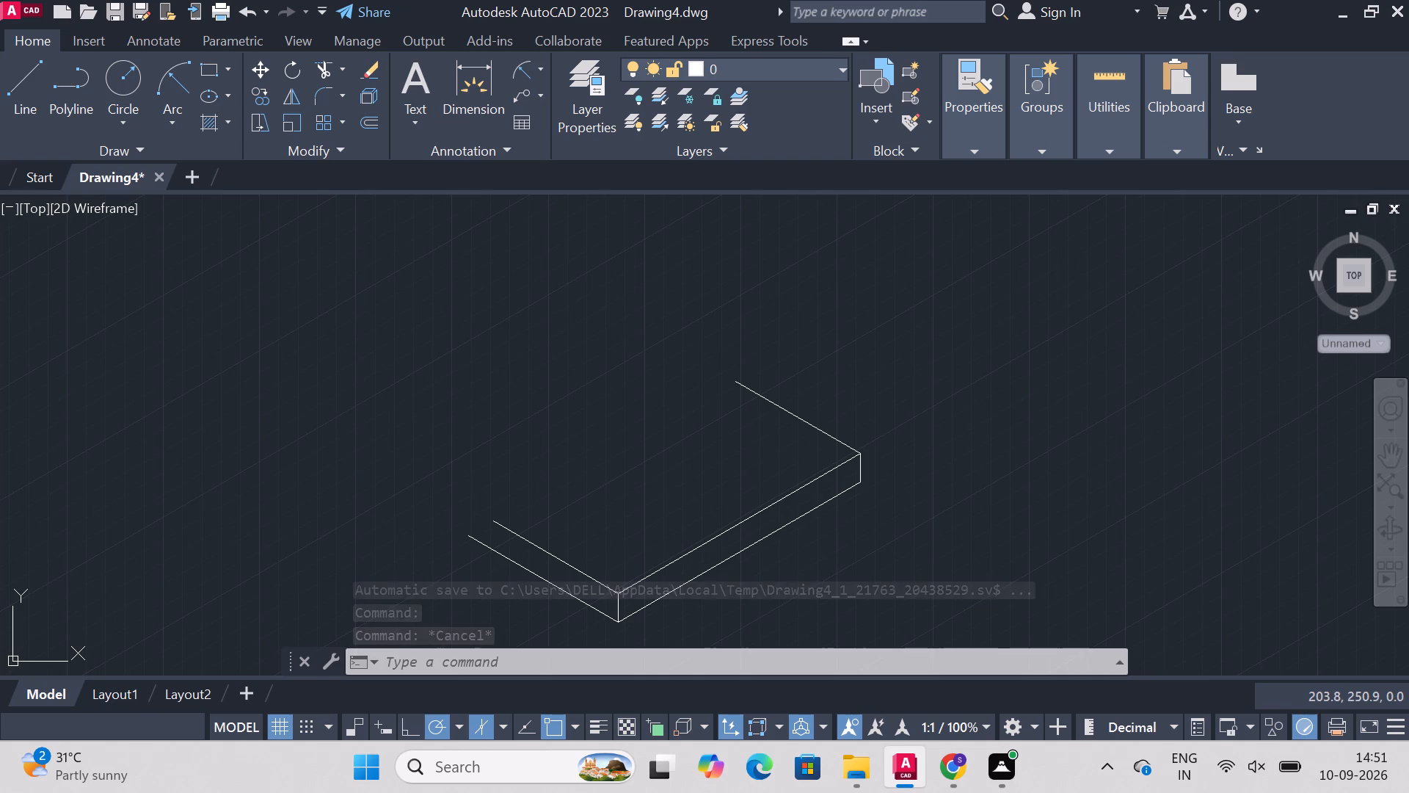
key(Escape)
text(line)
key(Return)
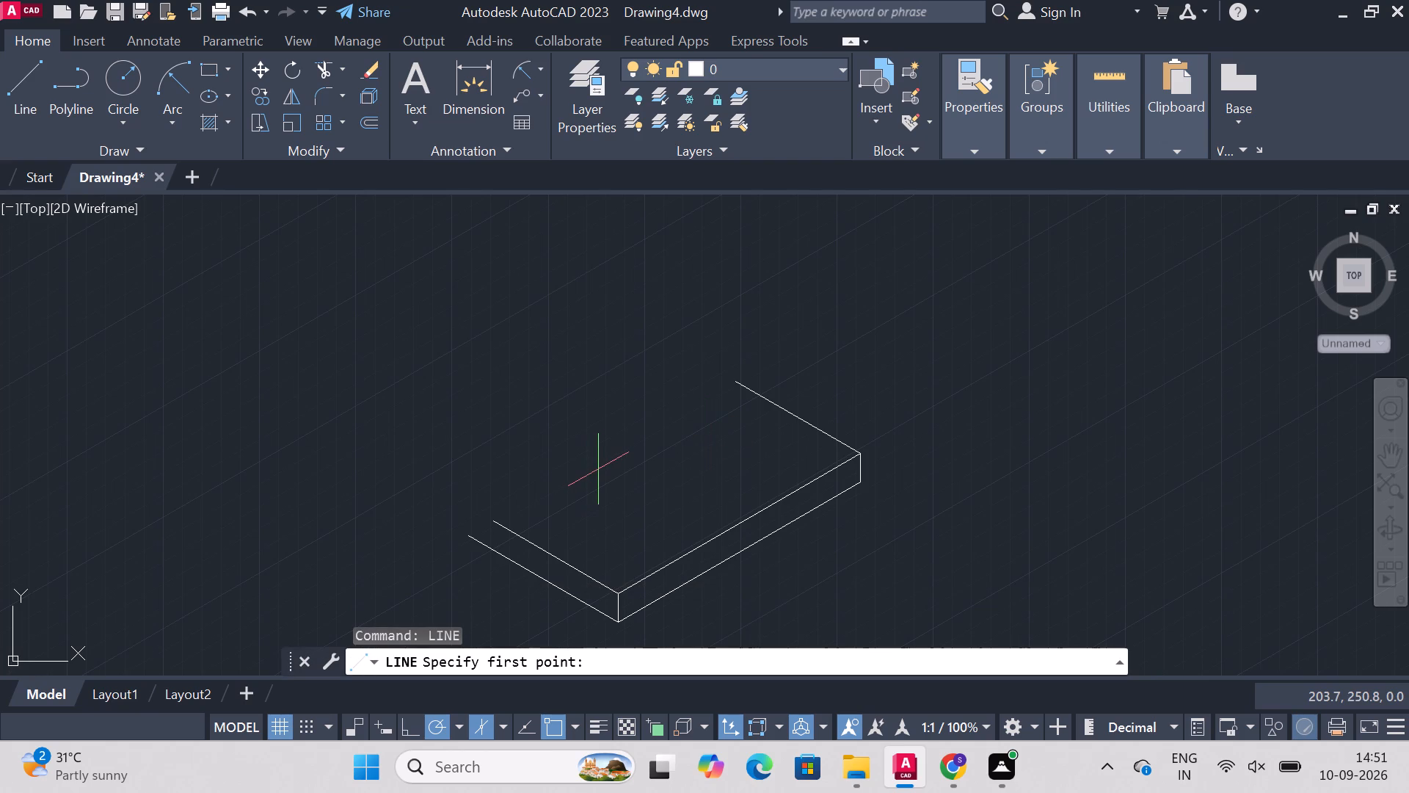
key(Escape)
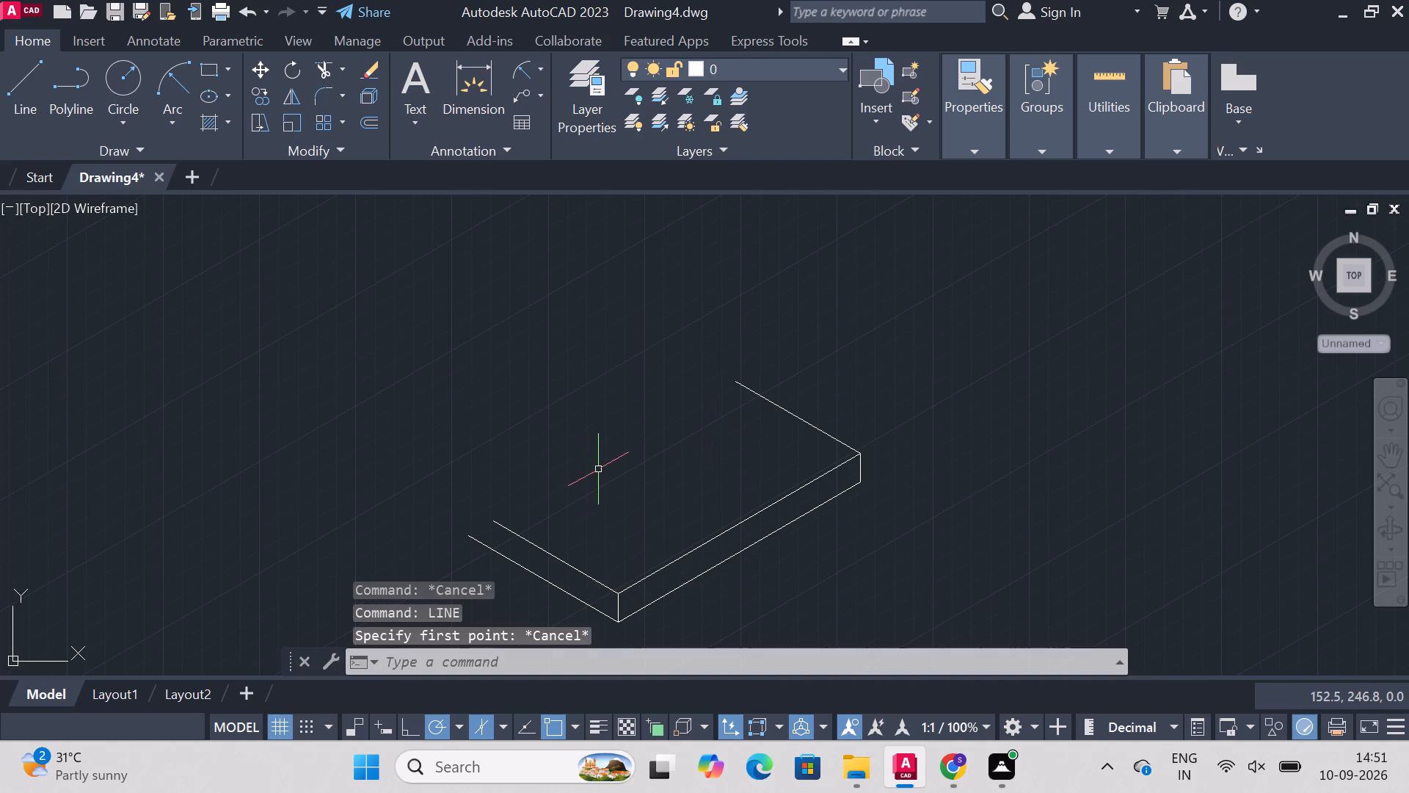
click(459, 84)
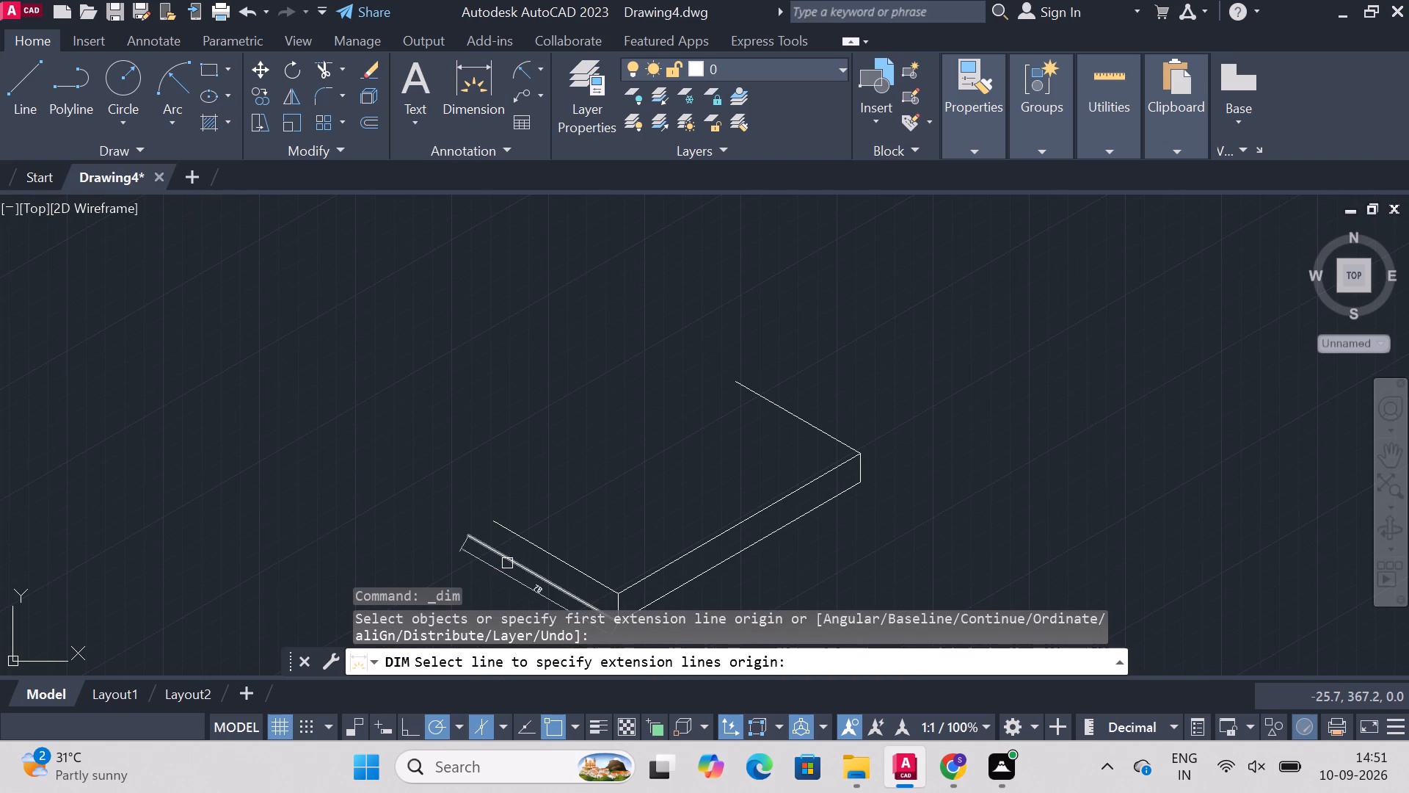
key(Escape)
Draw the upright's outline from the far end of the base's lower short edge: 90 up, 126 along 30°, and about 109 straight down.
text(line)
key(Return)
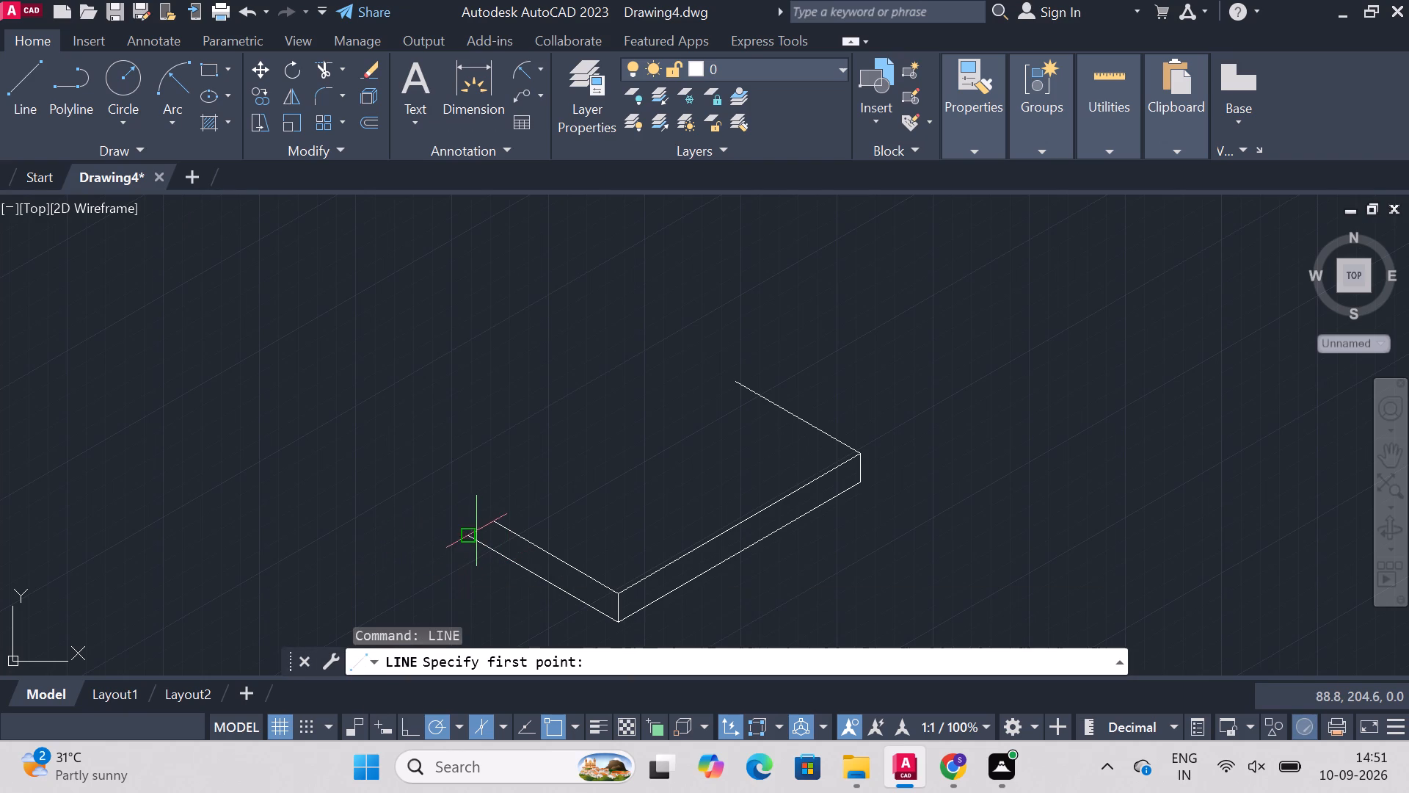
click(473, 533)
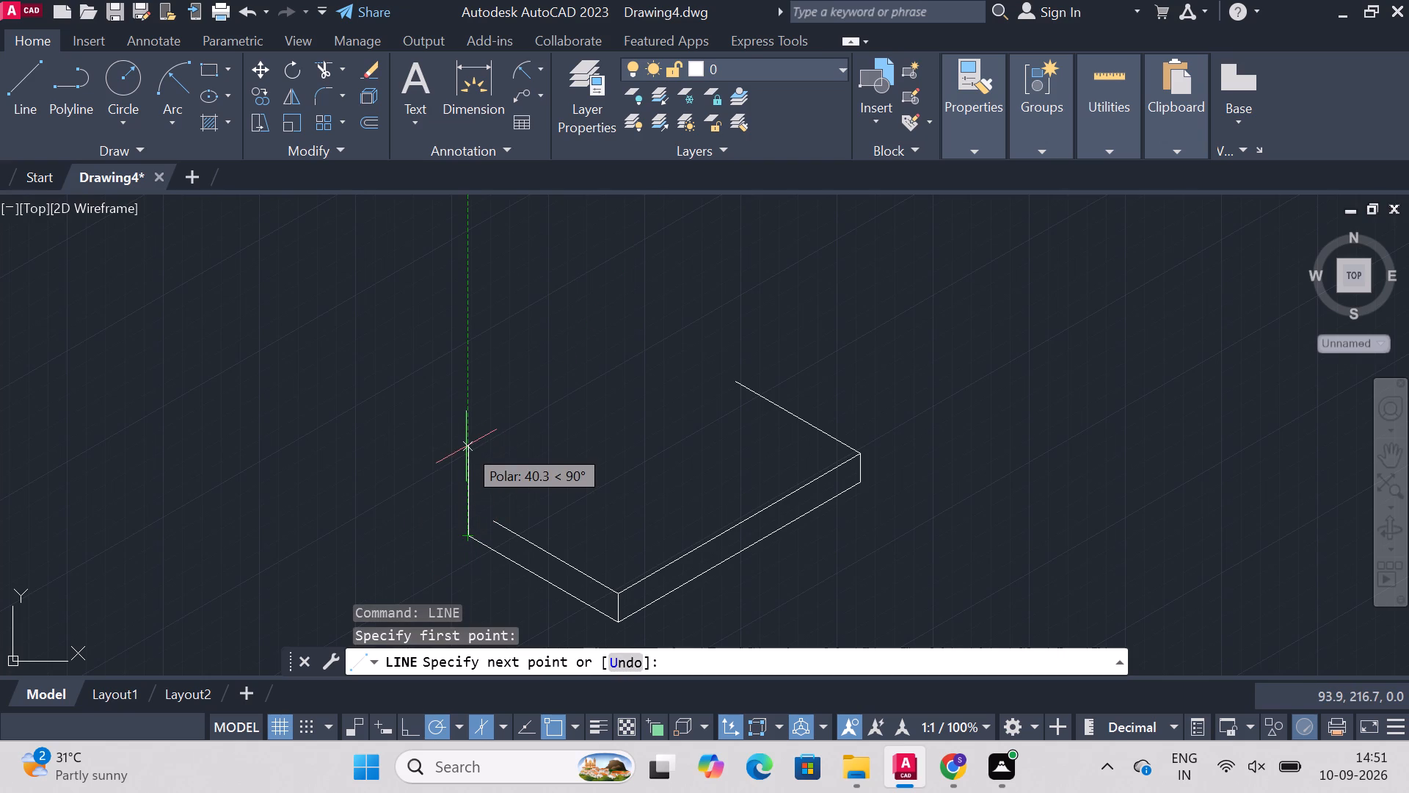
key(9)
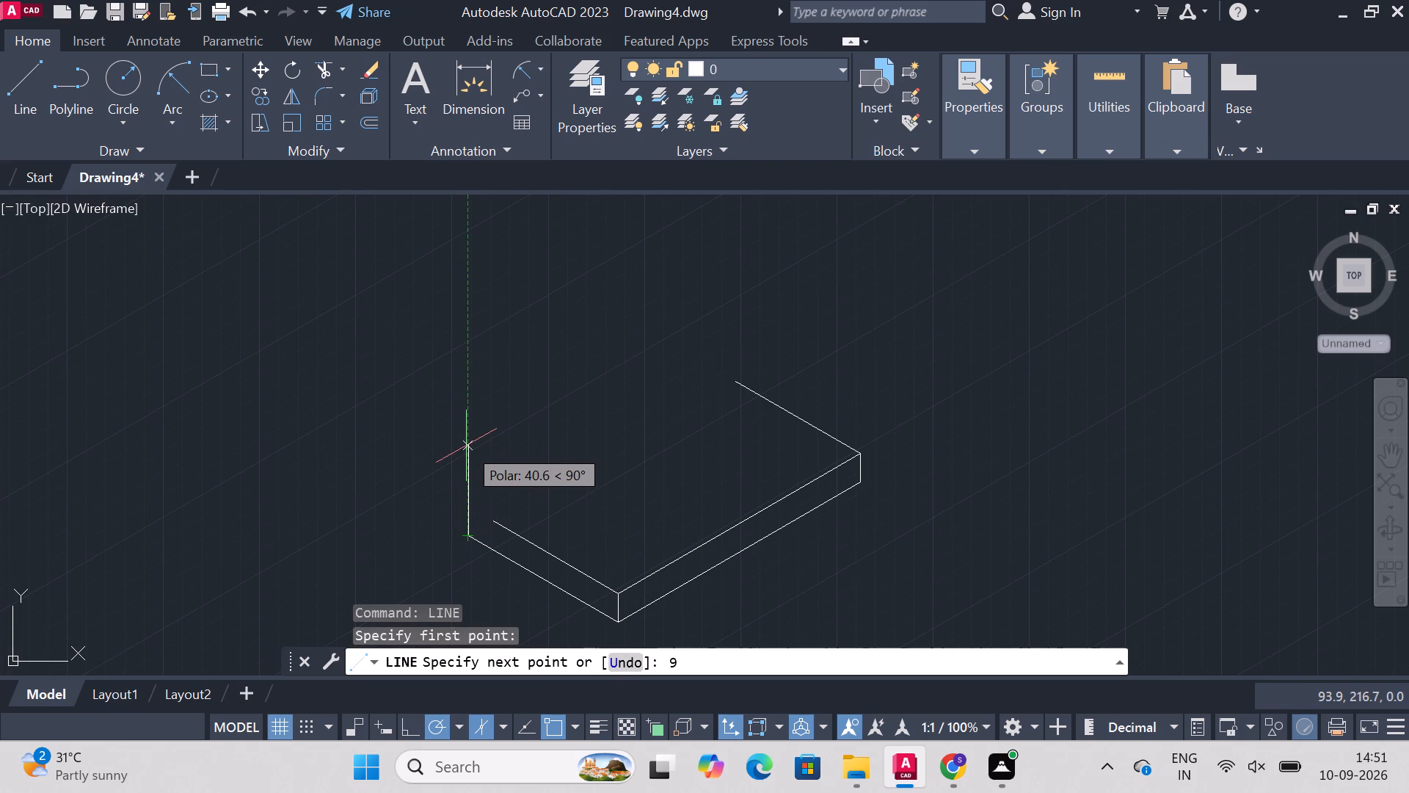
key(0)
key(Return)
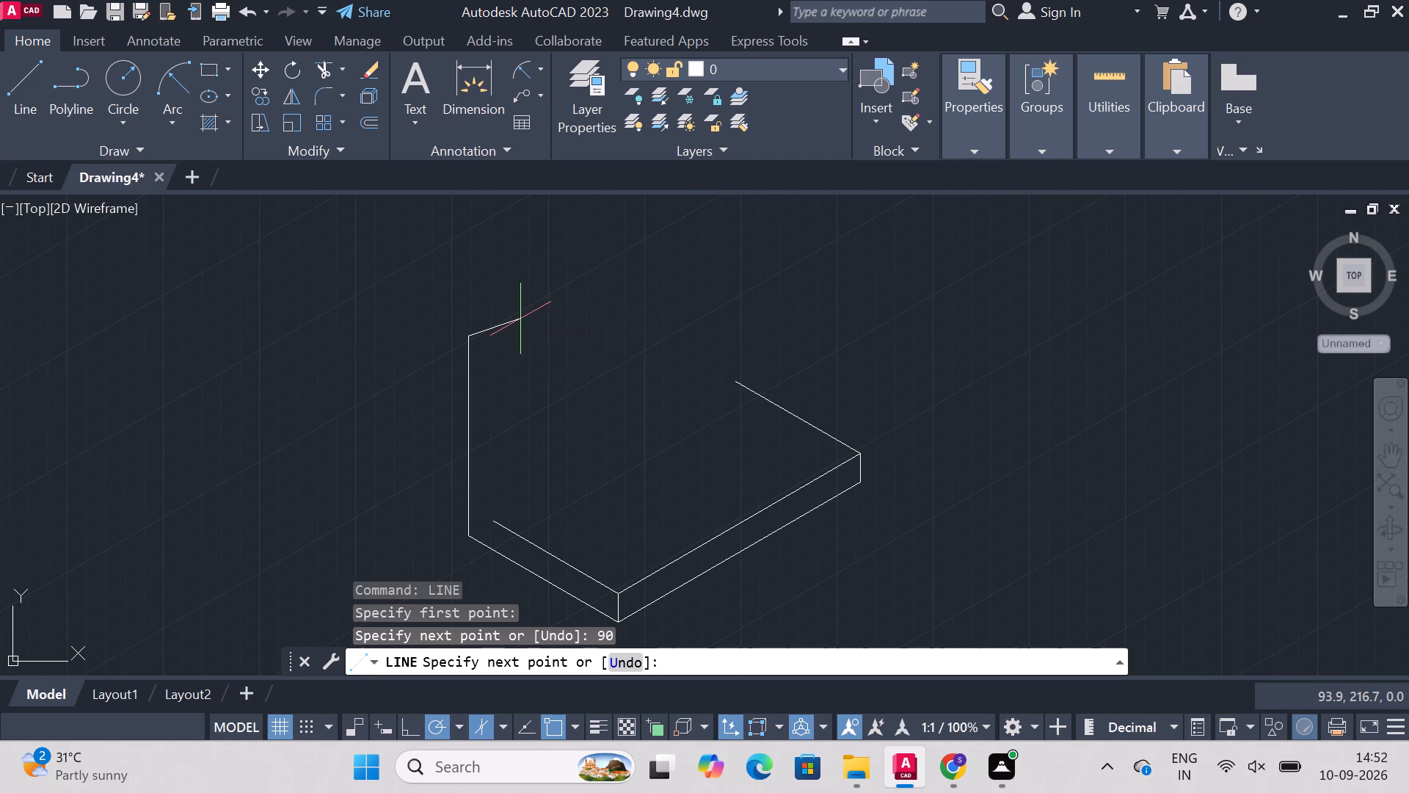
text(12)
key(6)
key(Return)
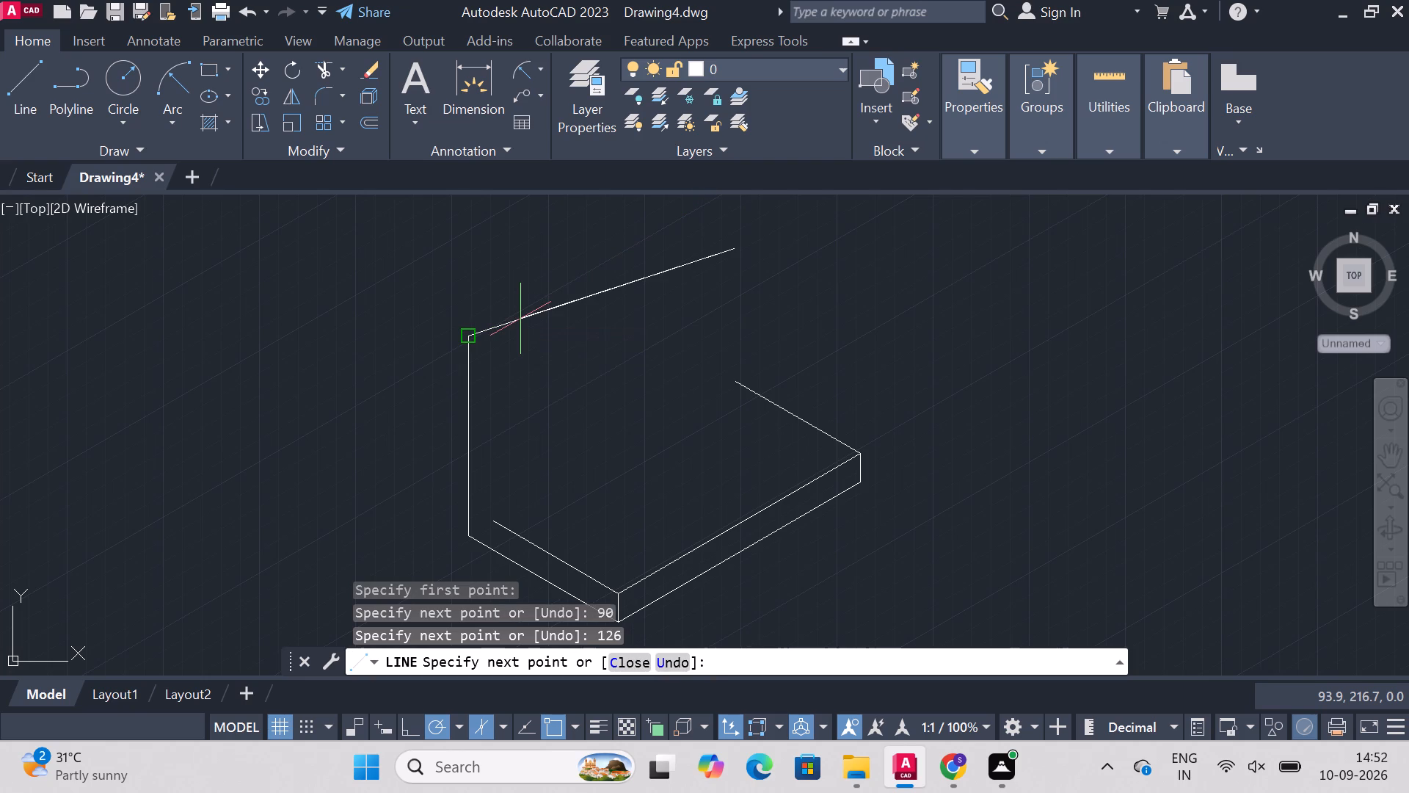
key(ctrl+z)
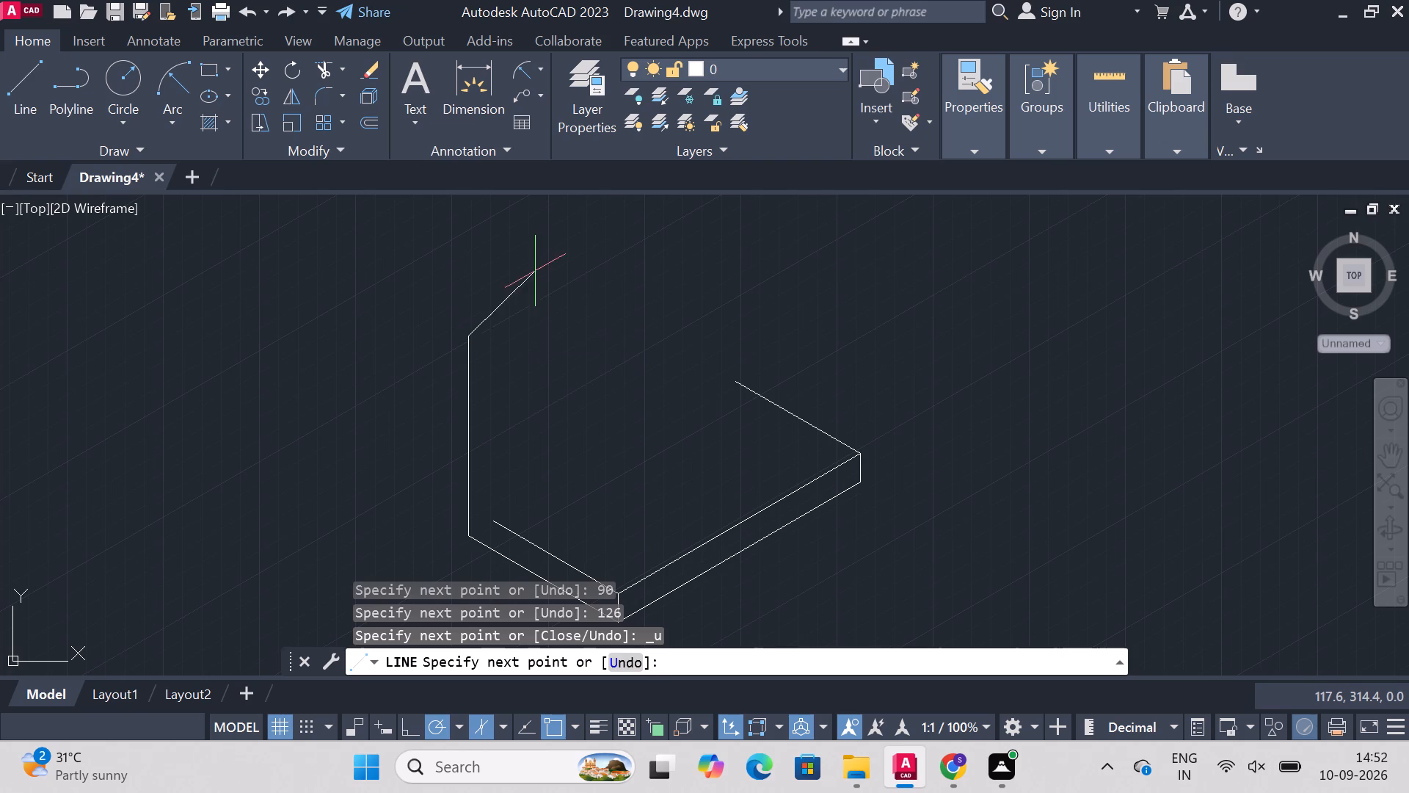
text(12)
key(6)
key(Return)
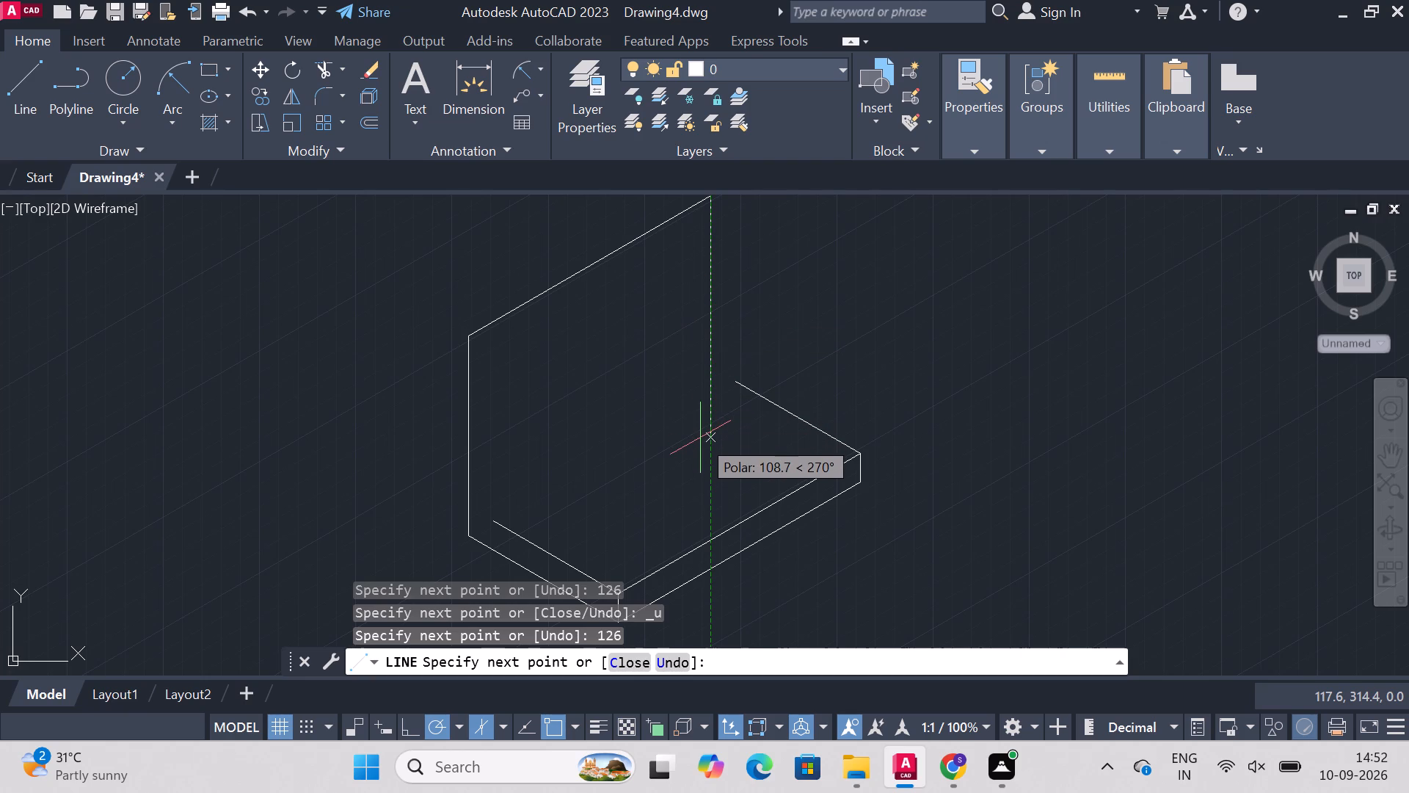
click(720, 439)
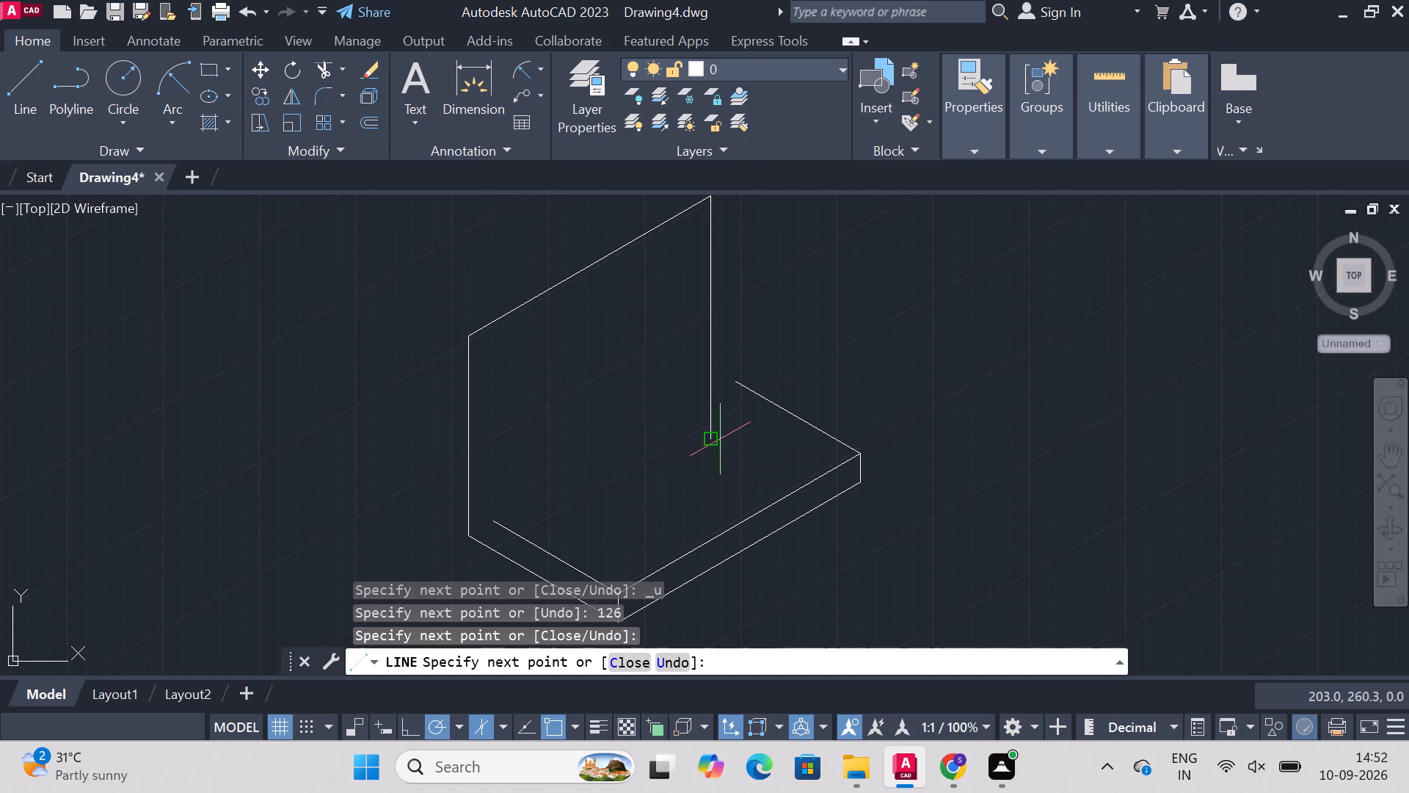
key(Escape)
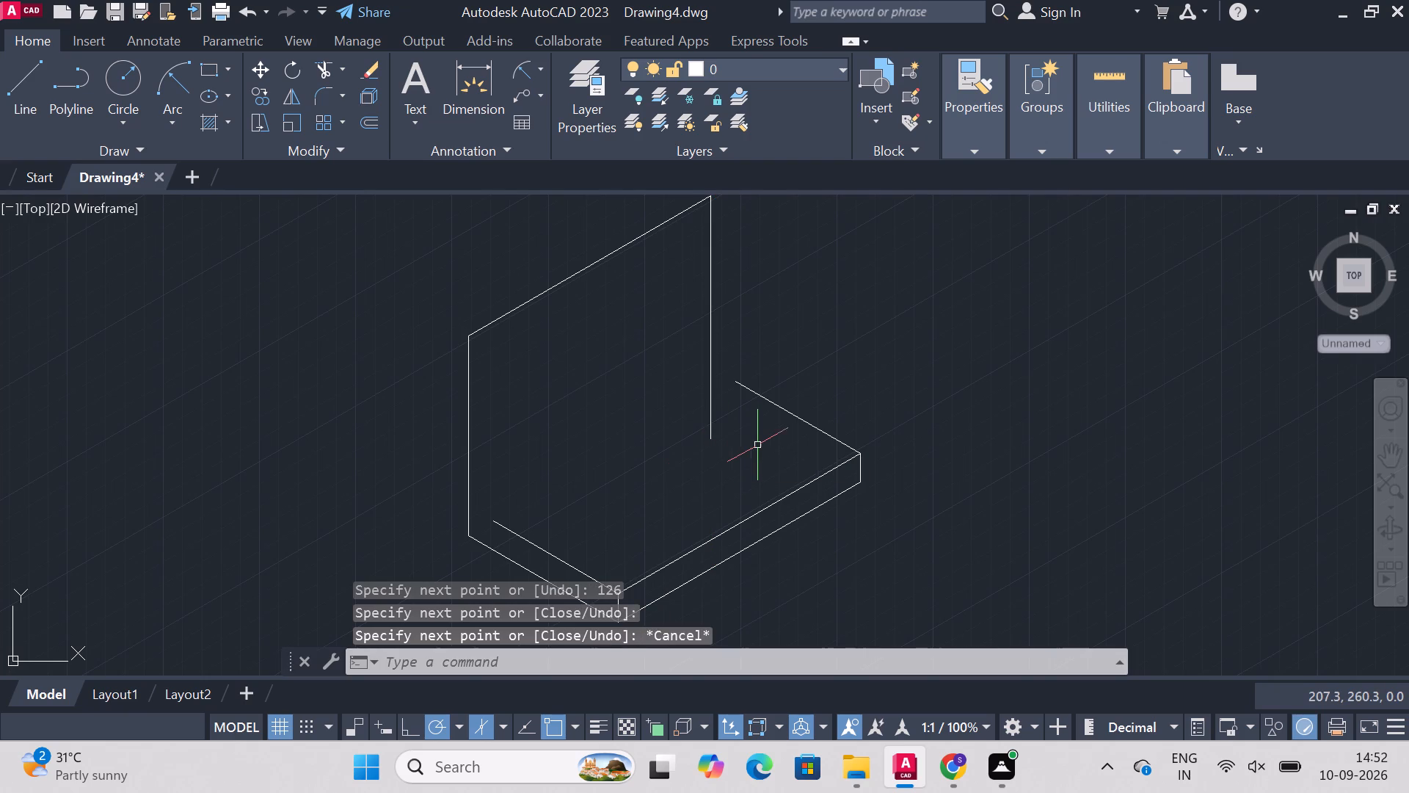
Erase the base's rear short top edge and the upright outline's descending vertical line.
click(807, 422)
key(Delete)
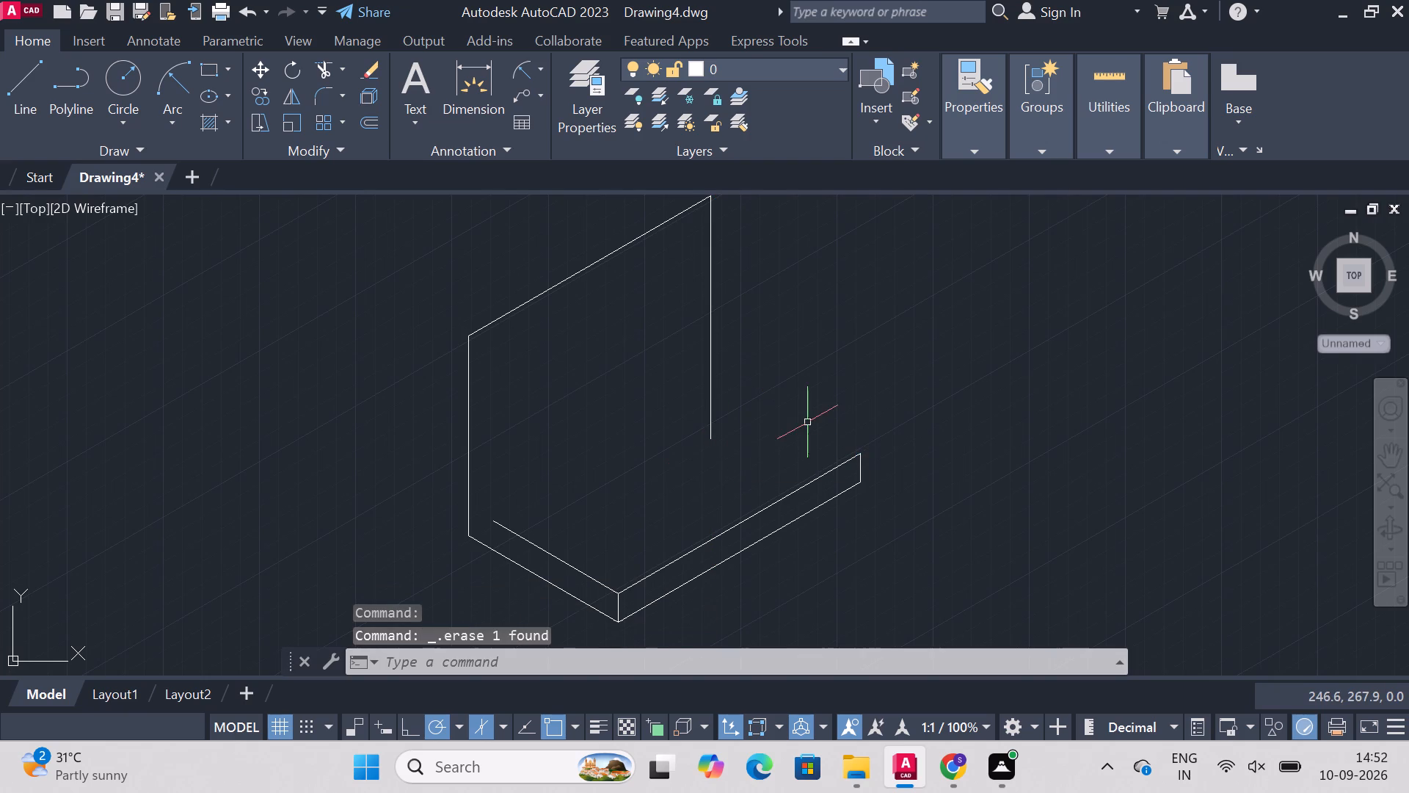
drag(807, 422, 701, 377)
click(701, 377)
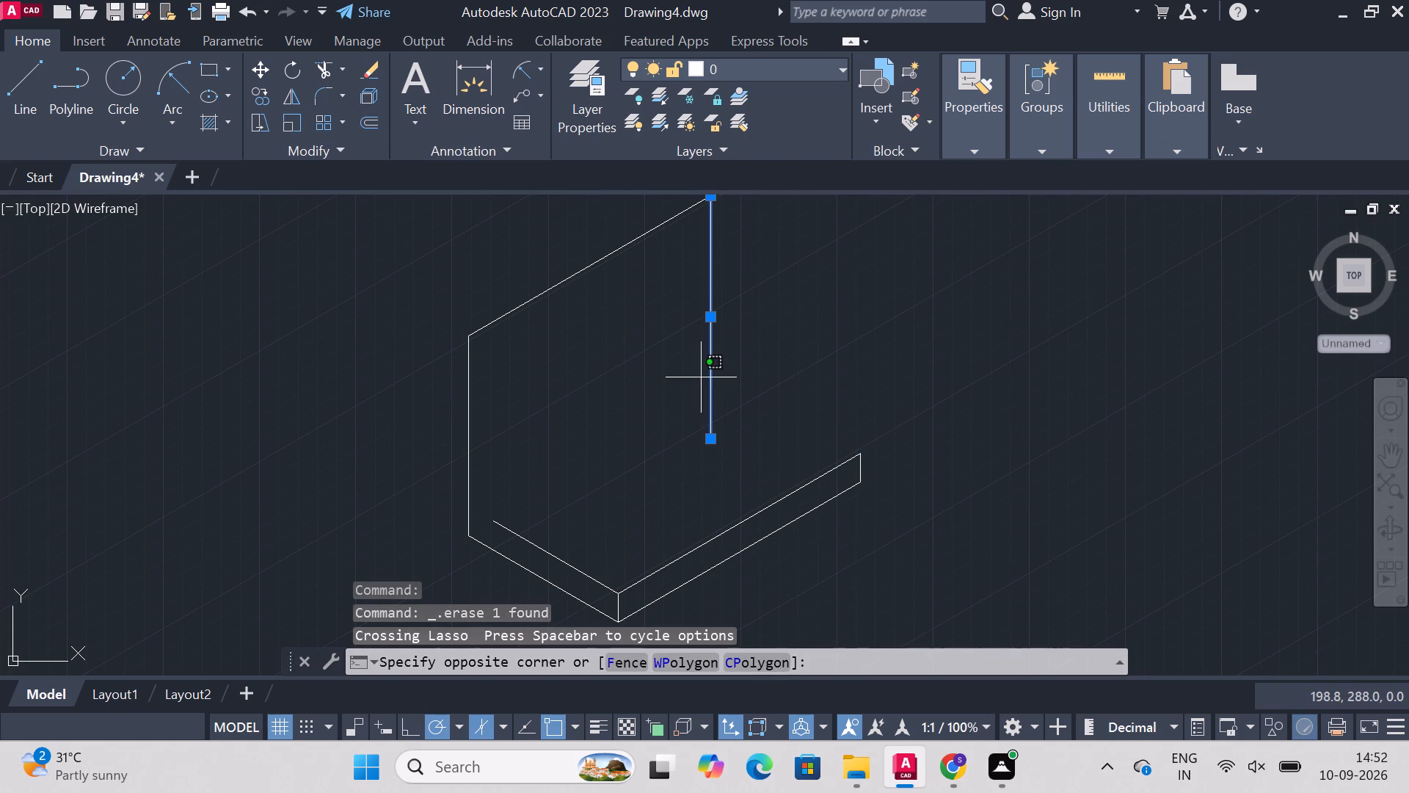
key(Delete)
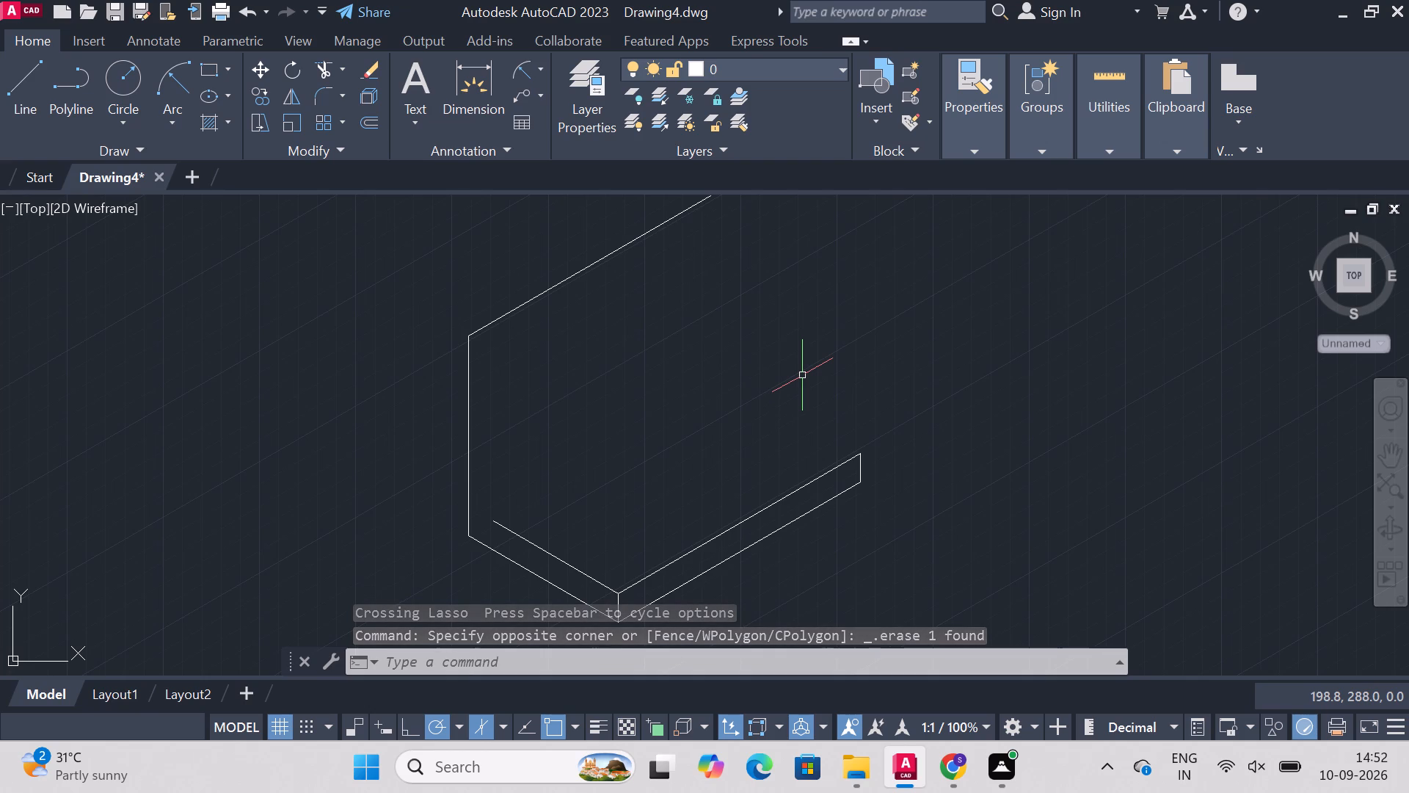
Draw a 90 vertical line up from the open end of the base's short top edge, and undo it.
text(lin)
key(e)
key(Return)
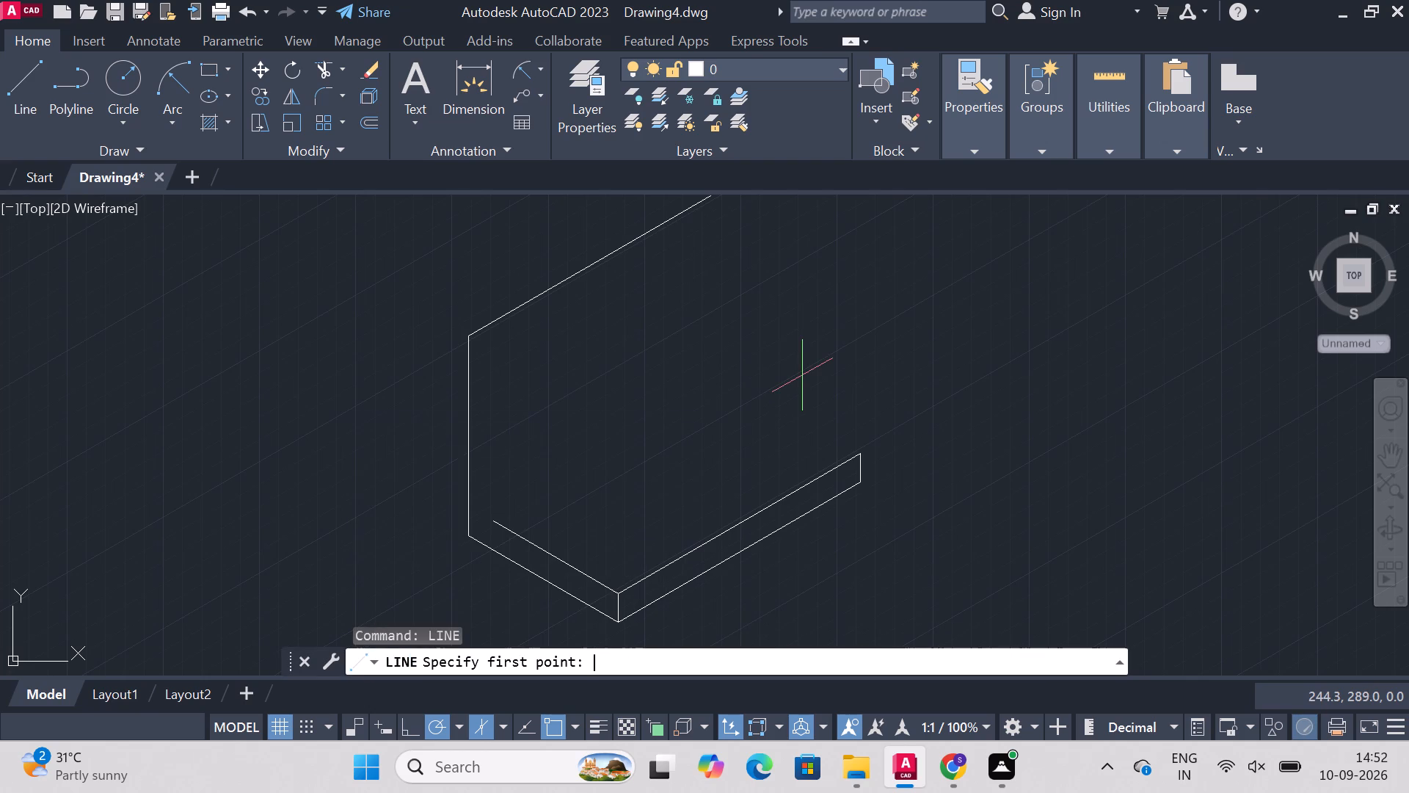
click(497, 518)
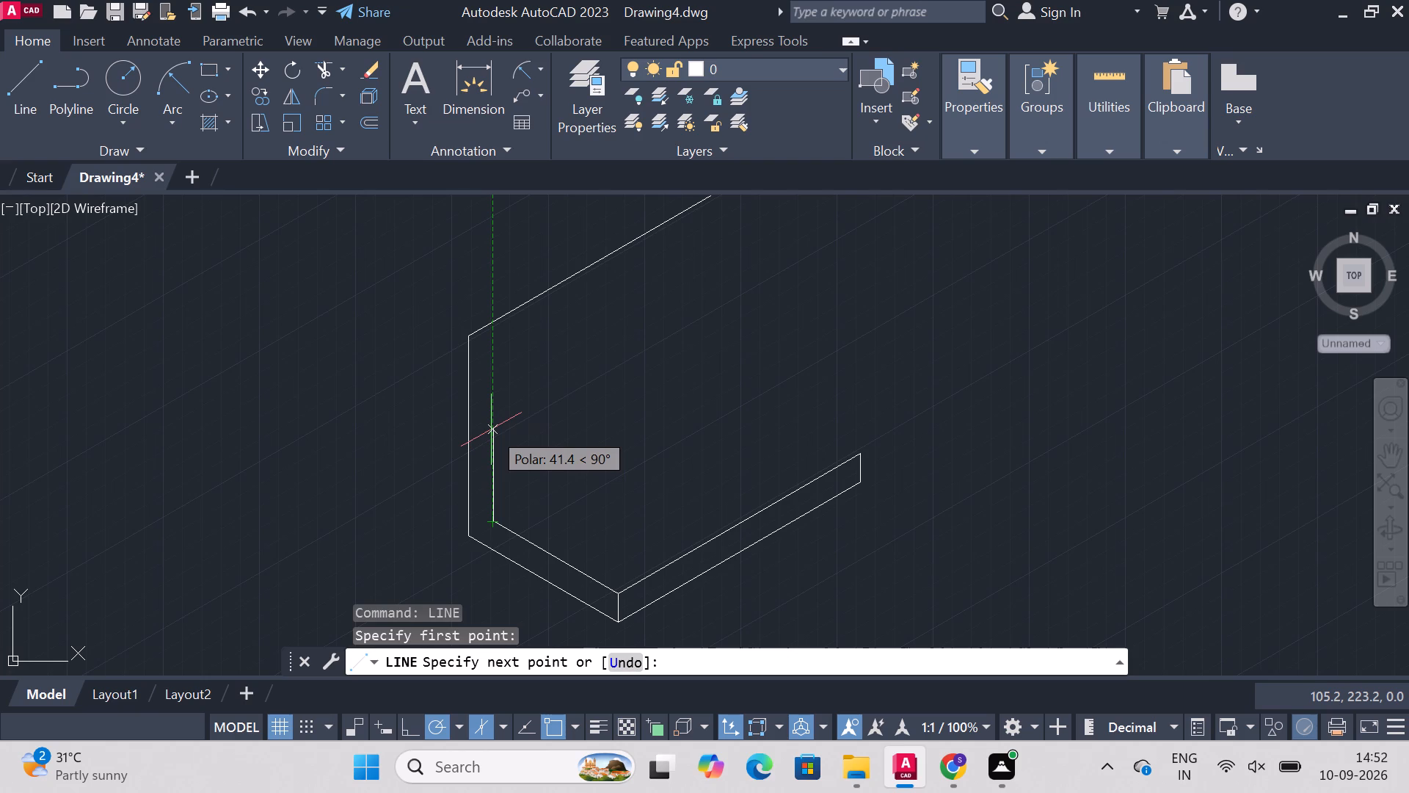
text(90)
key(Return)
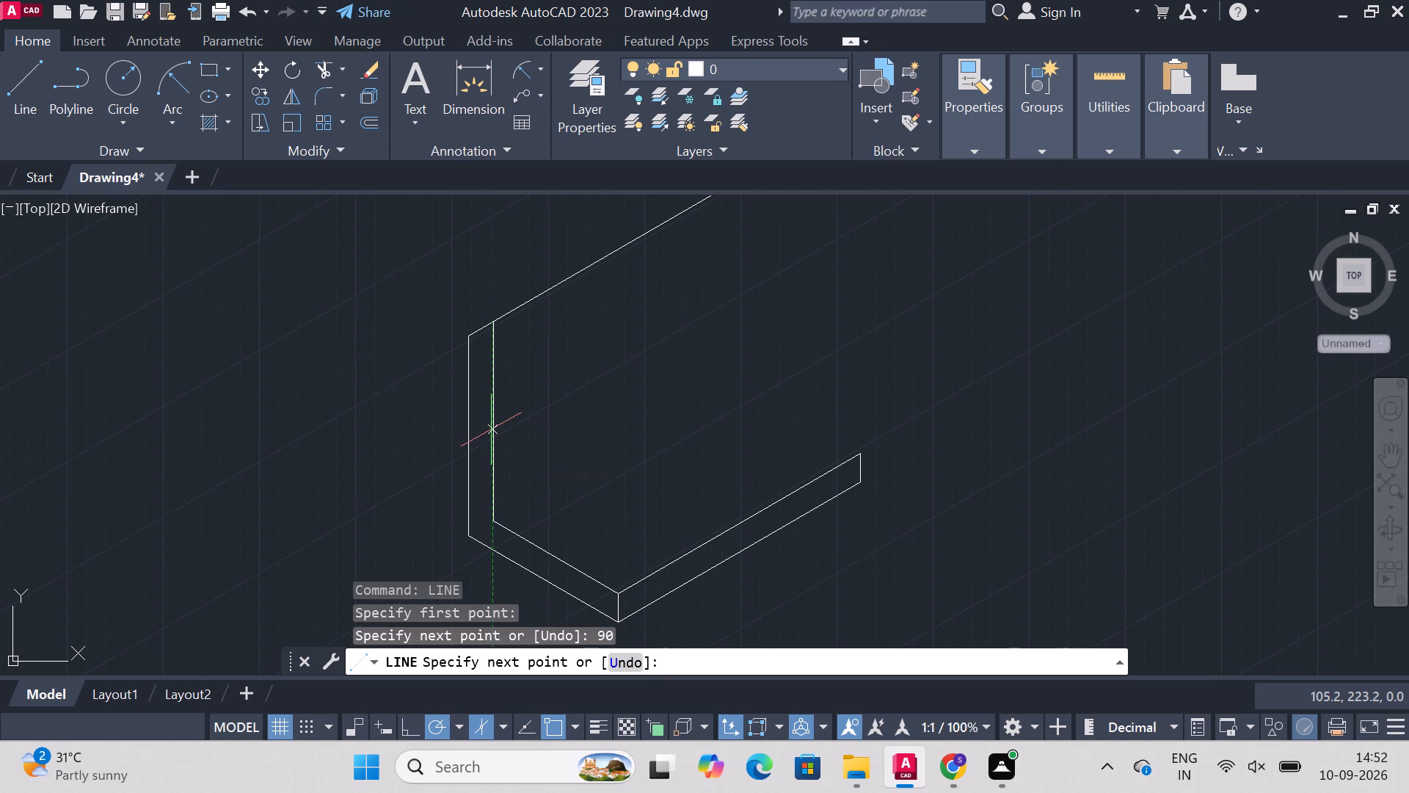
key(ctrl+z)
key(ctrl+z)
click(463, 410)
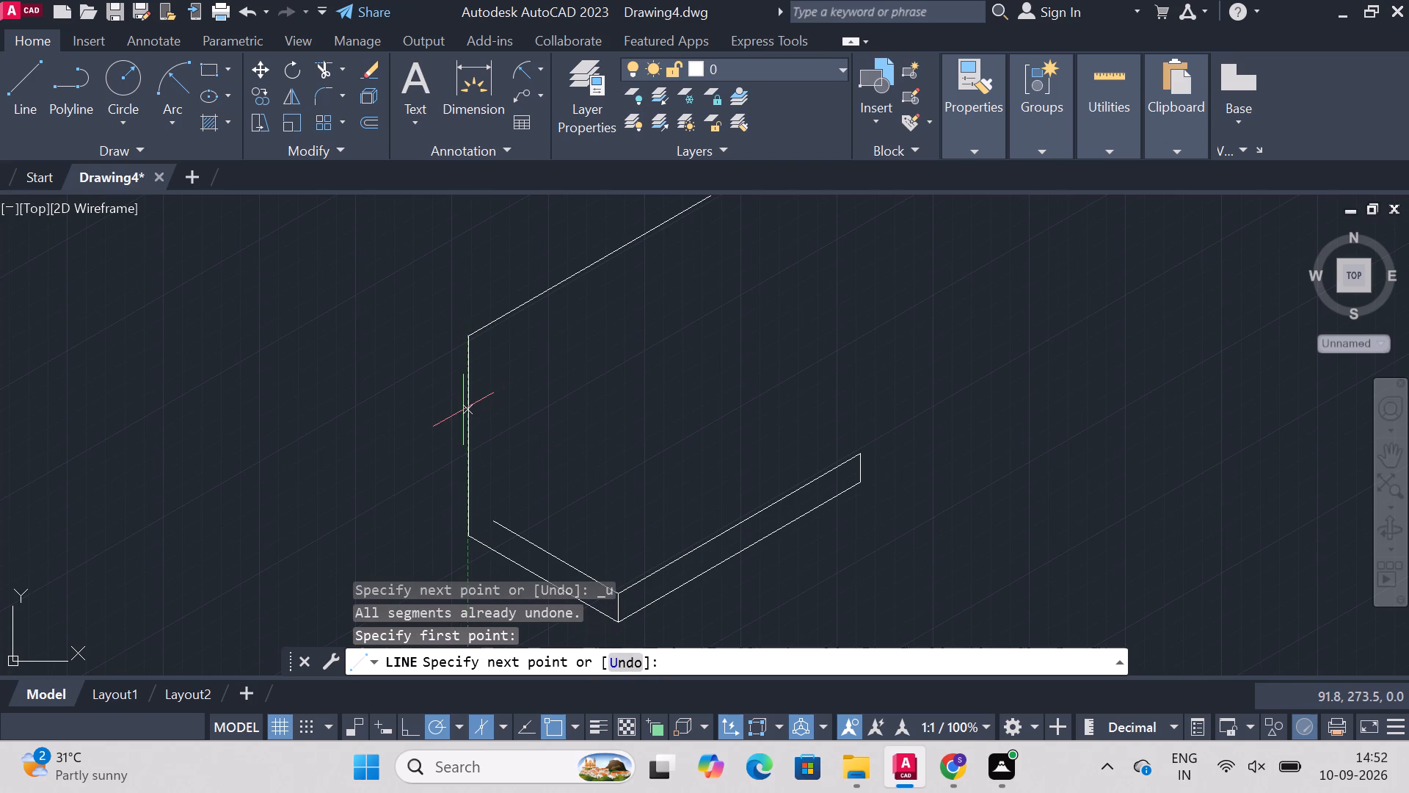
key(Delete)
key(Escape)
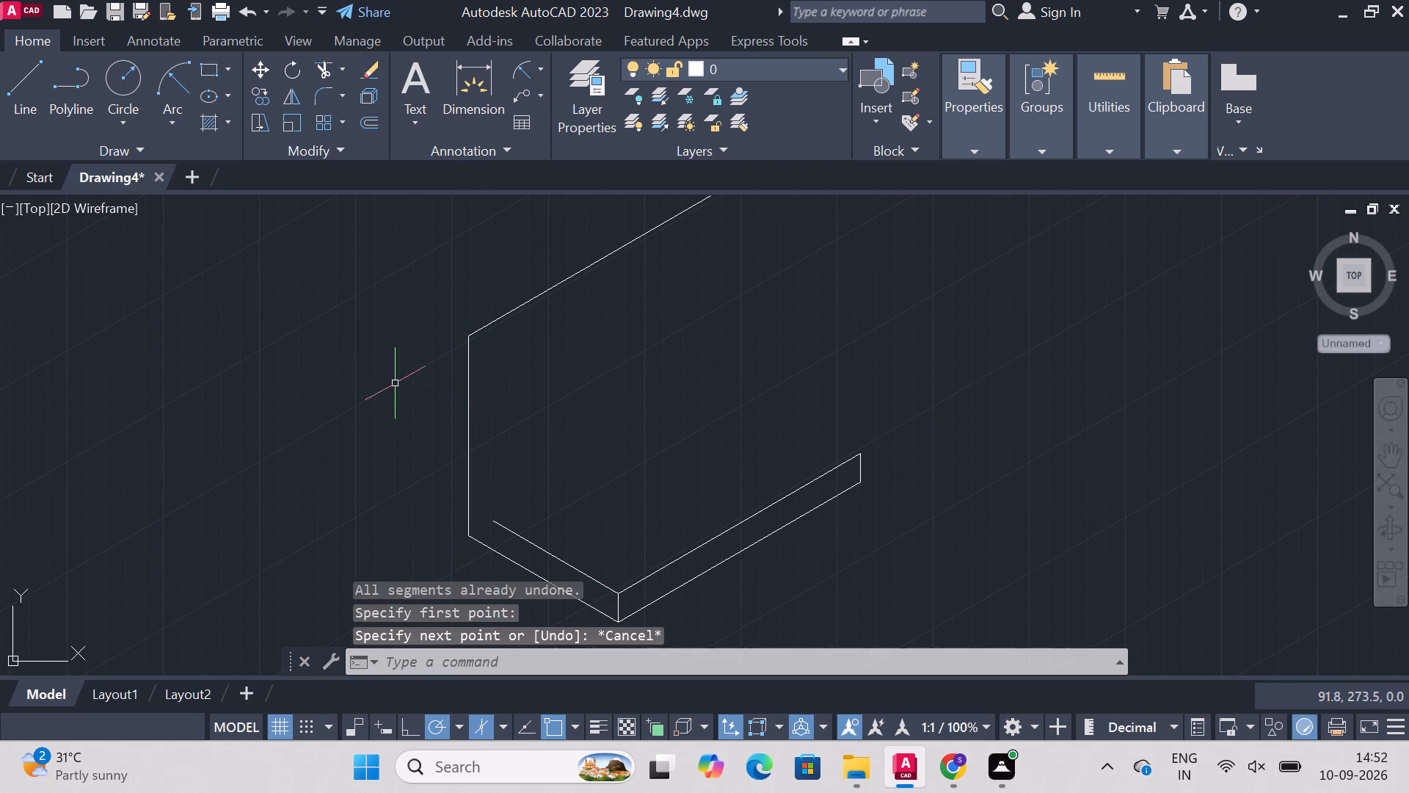
Erase all the remaining geometry in the drawing.
click(390, 380)
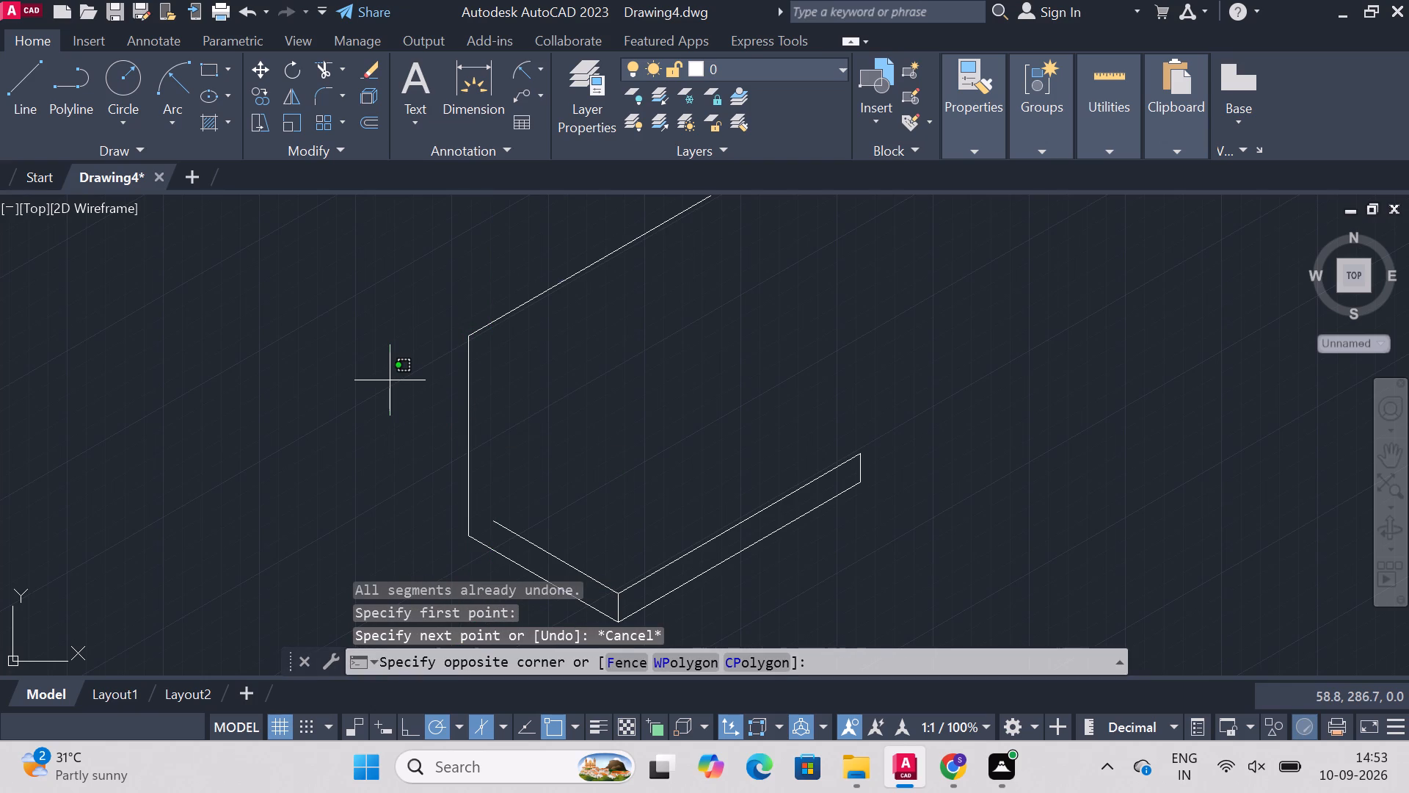
key(ctrl+a)
key(Return)
key(Delete)
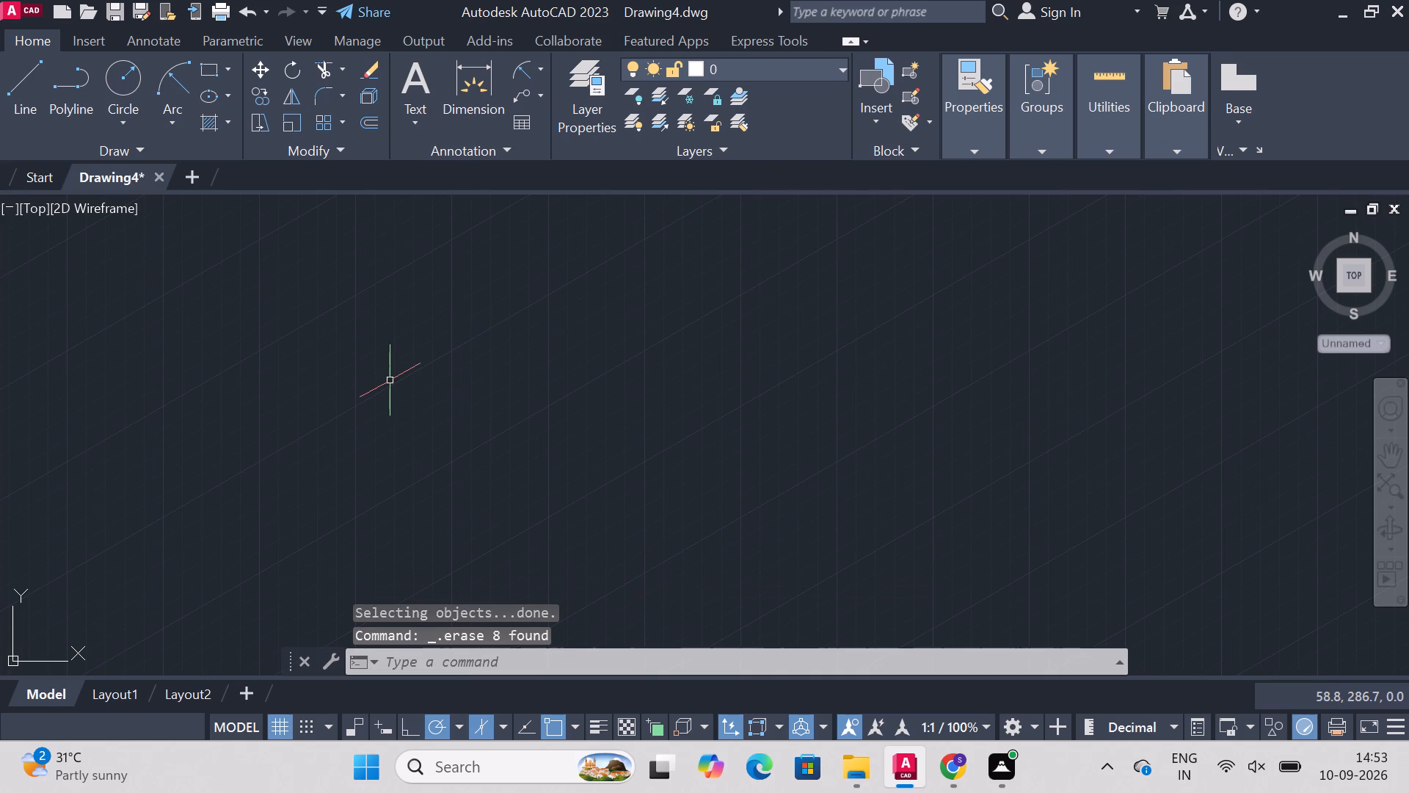
key(Escape)
key(Escape)
key(Escape)
Draw the base's long front face as a closed isometric outline, 126 along 30° and 13 high.
text(line)
key(Return)
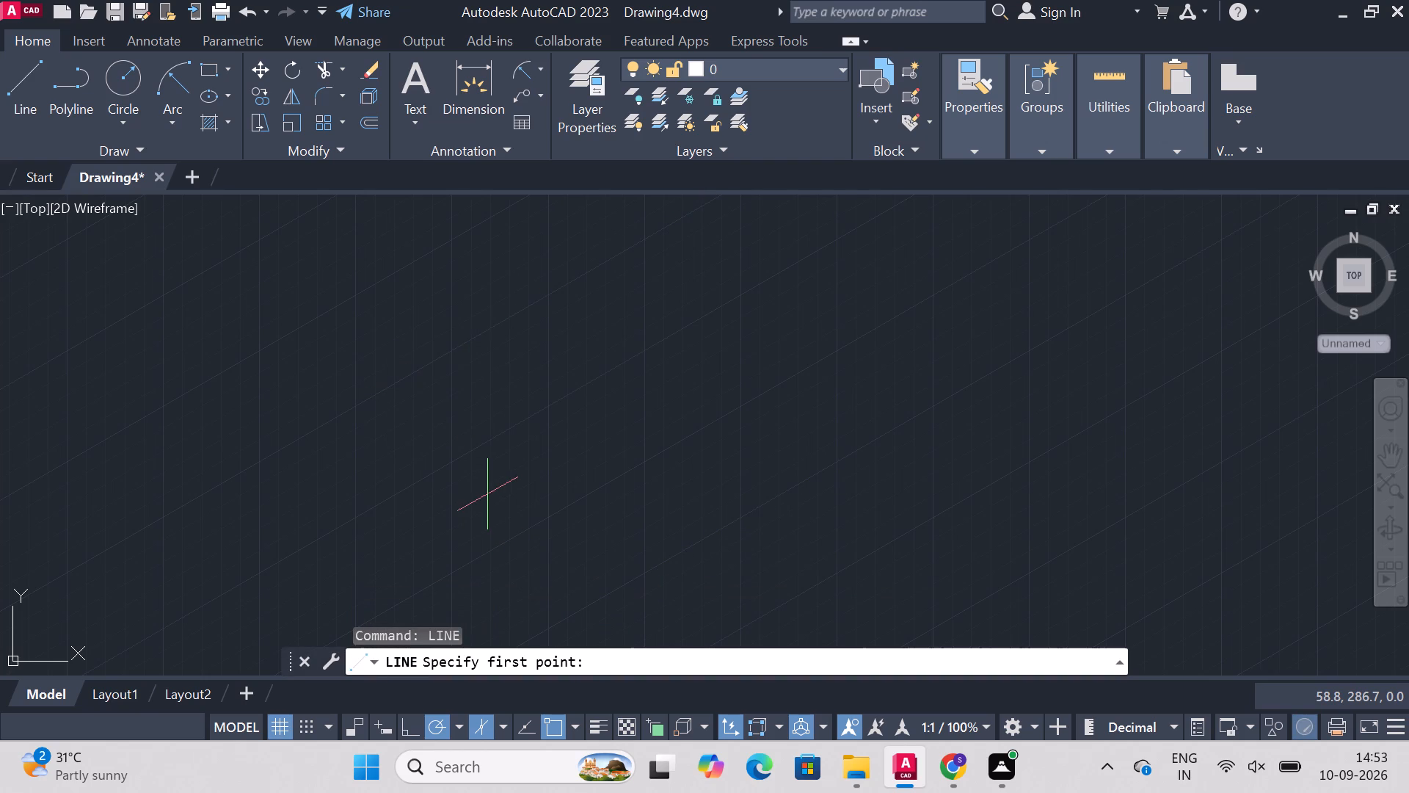
click(476, 540)
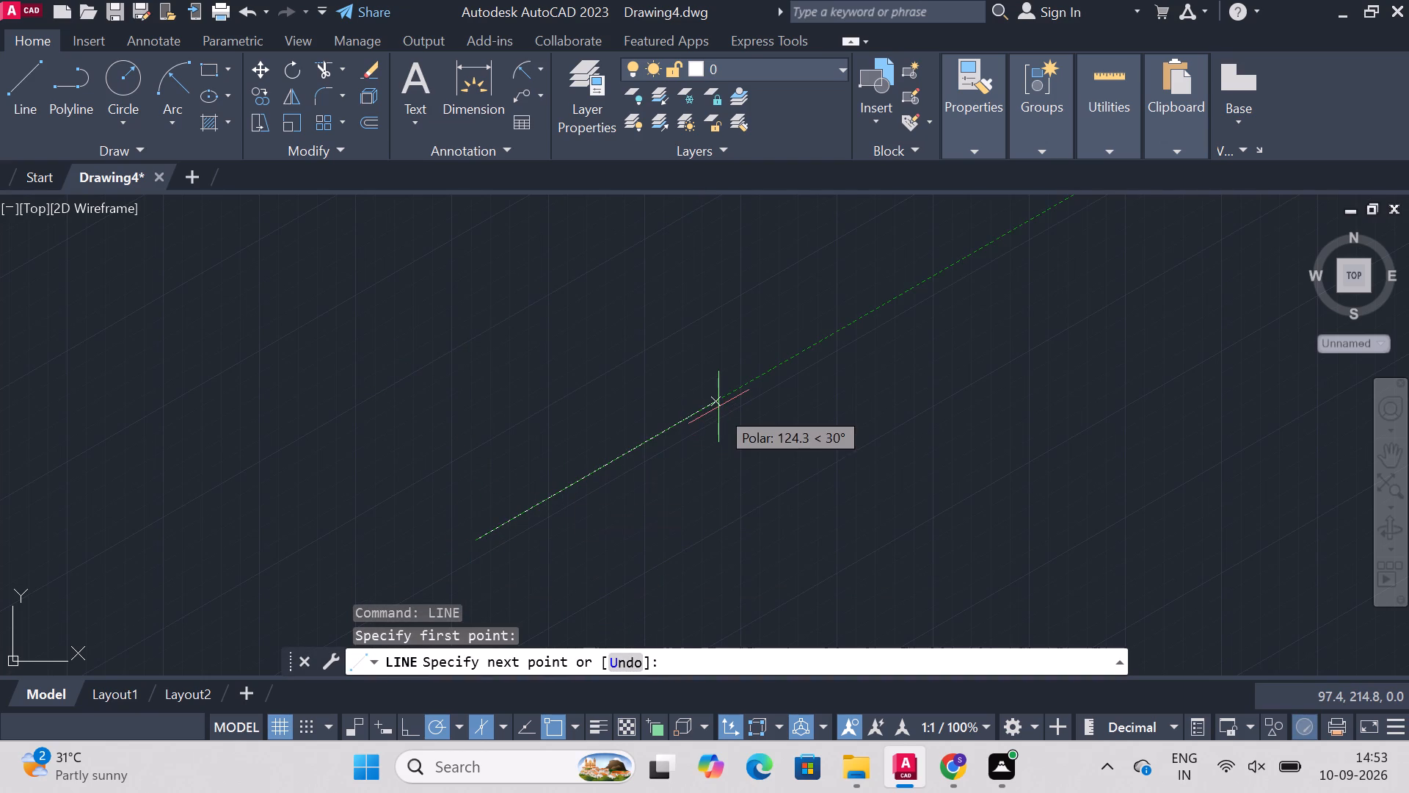
text(126)
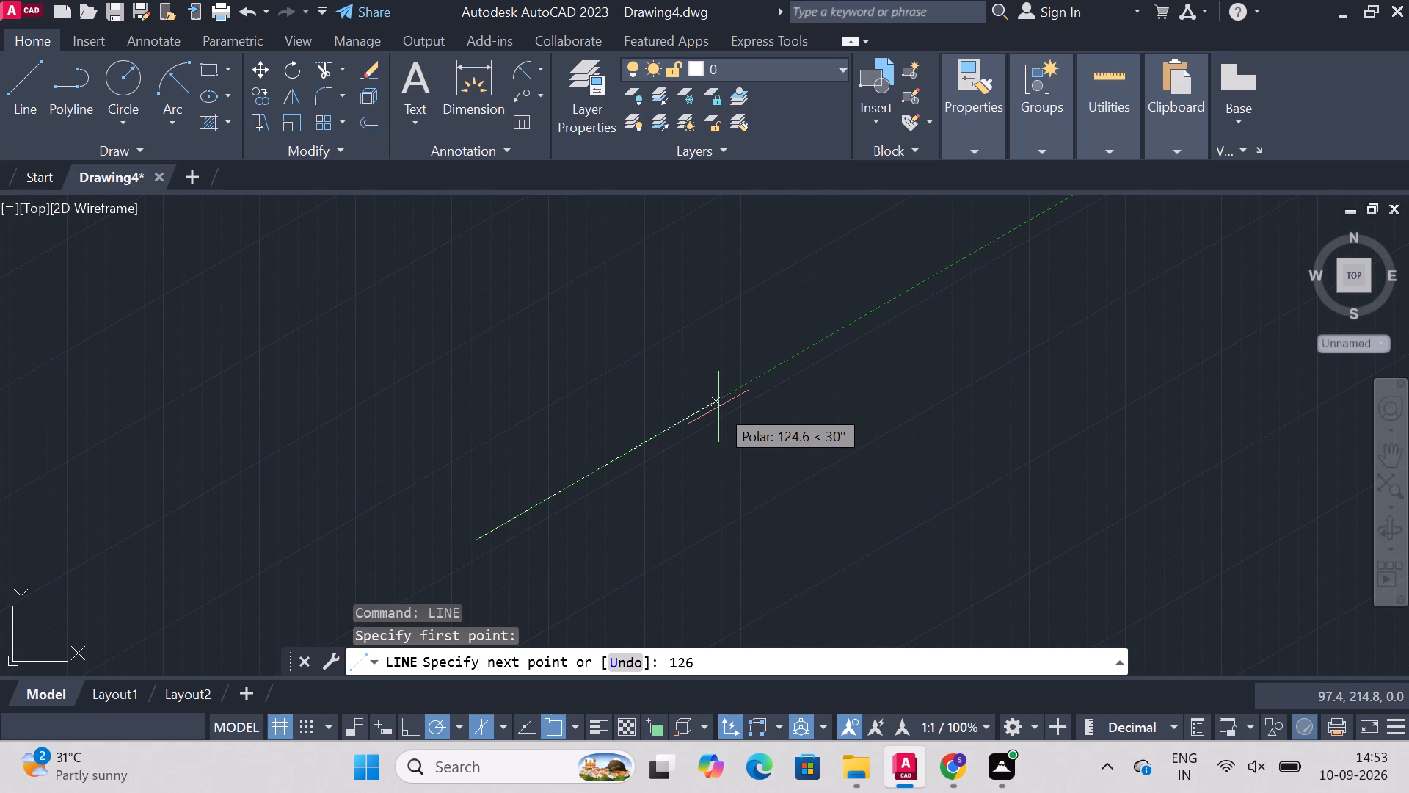
key(Return)
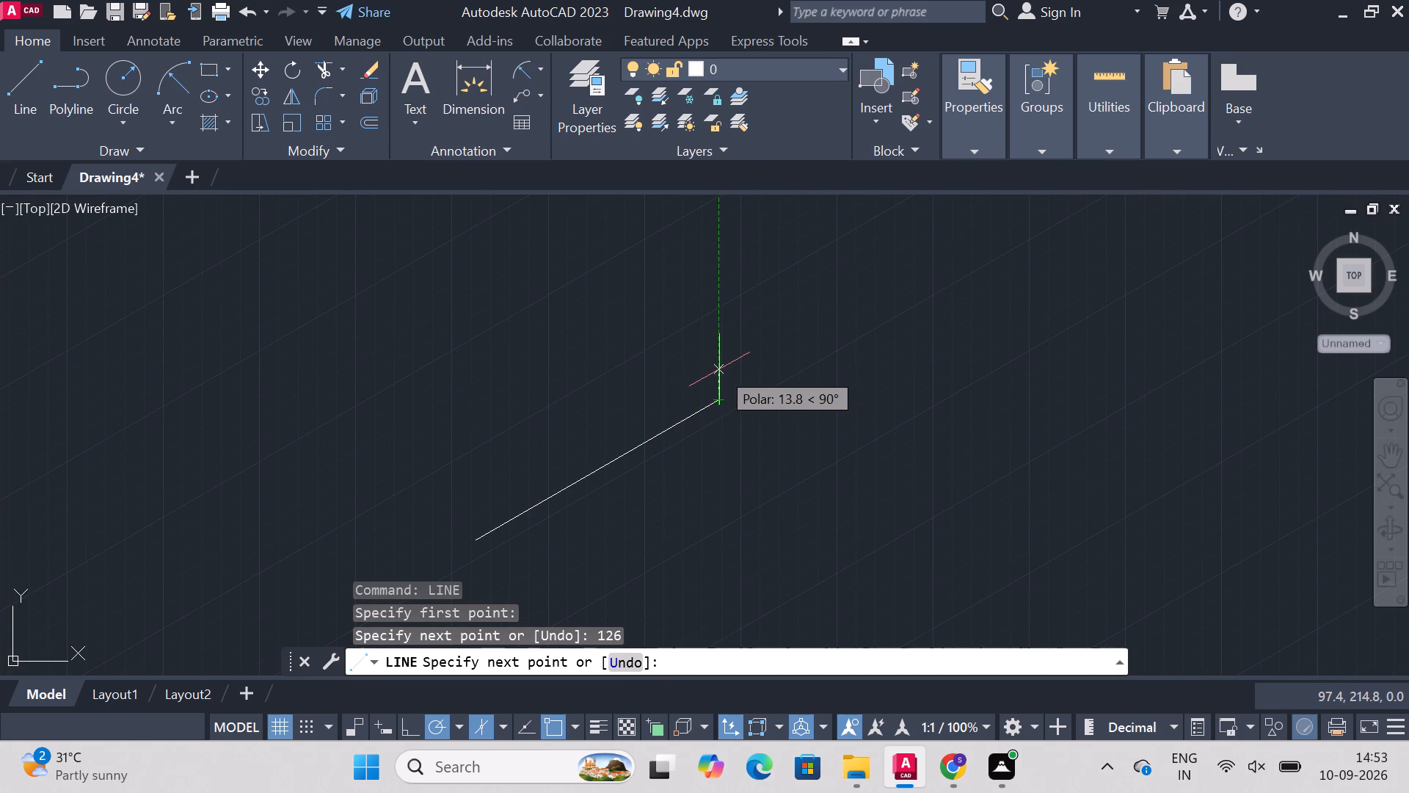
text(13)
key(Return)
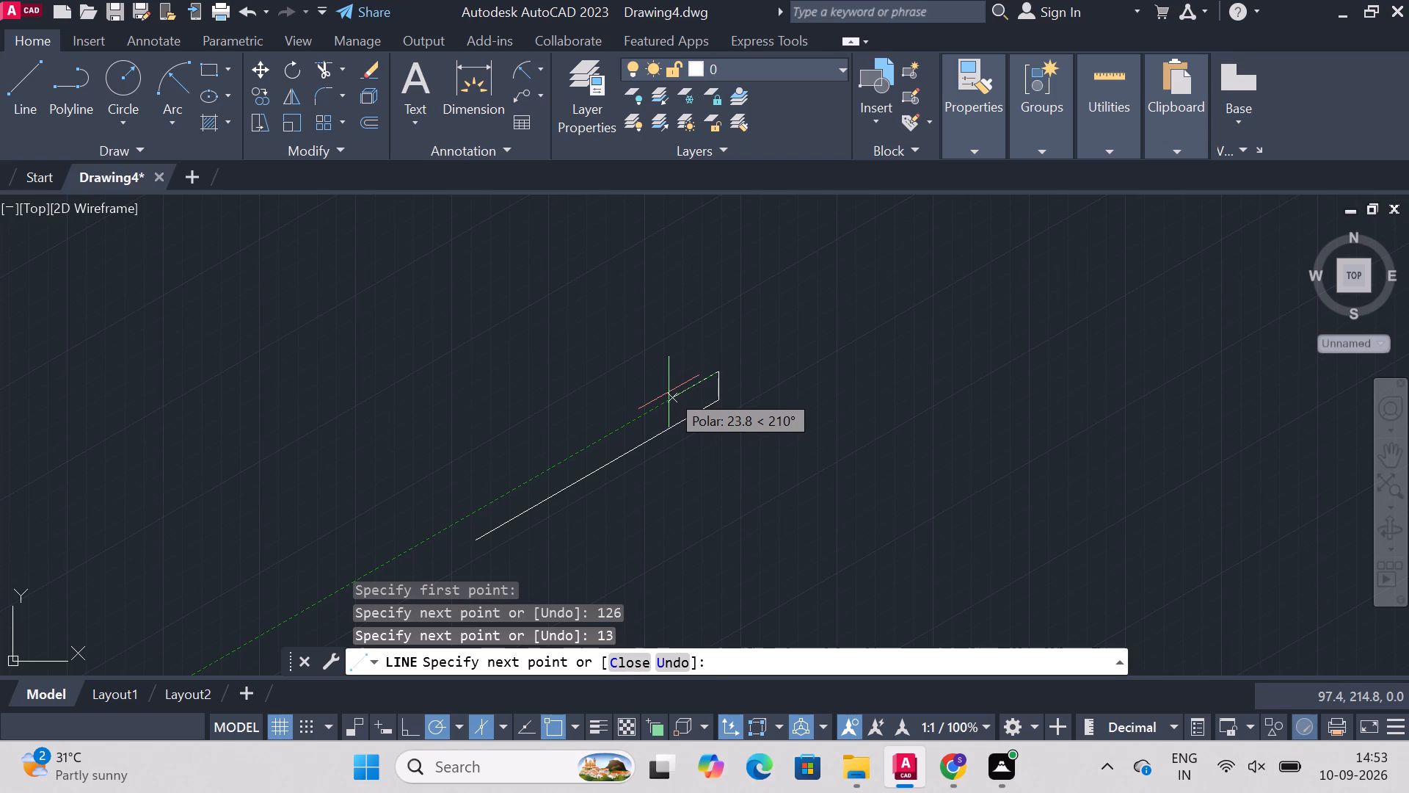
text(126)
key(Return)
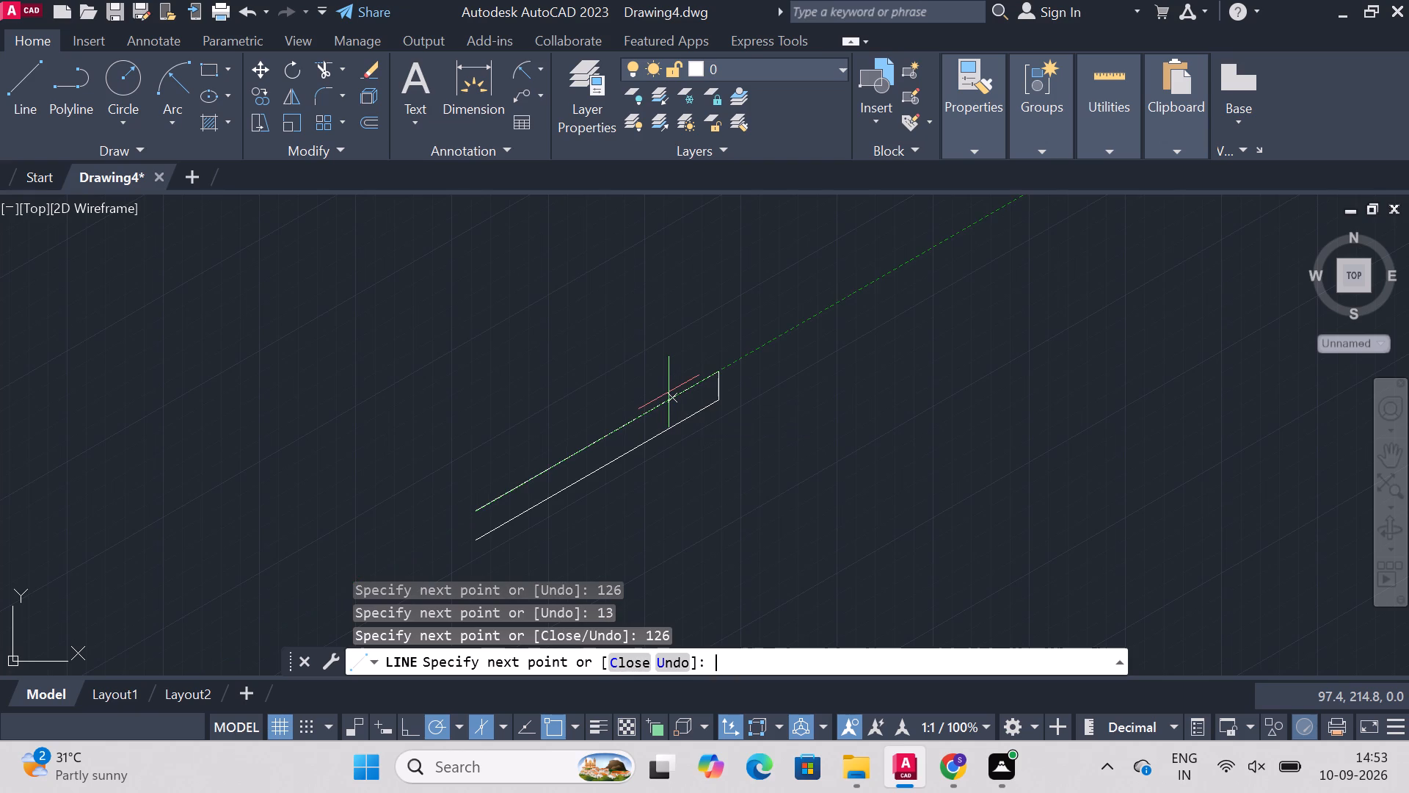
click(478, 537)
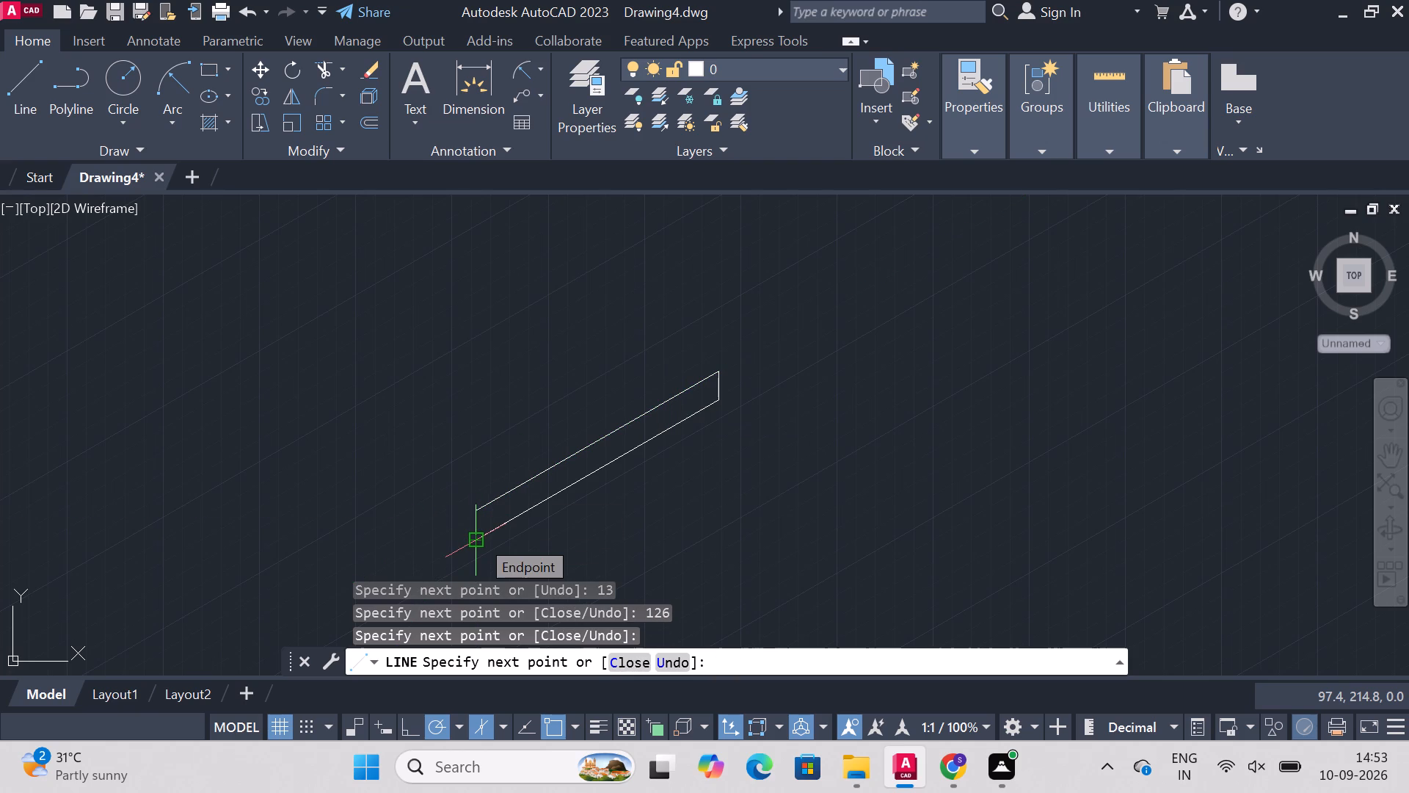
key(Escape)
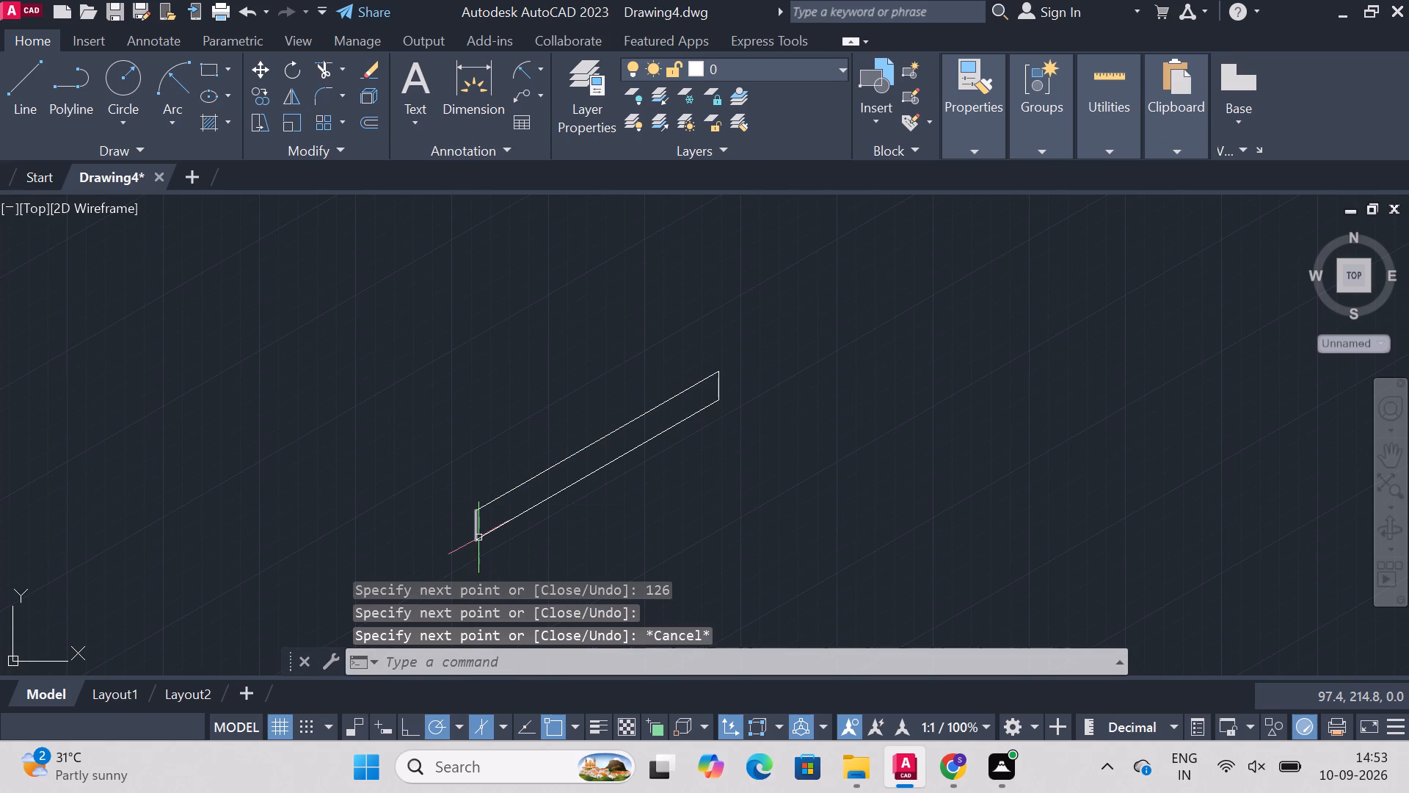
From the front face's lower near corner, draw the base's short lower edge 78 along 150°, followed by a 90 vertical line upward.
text(line)
key(Return)
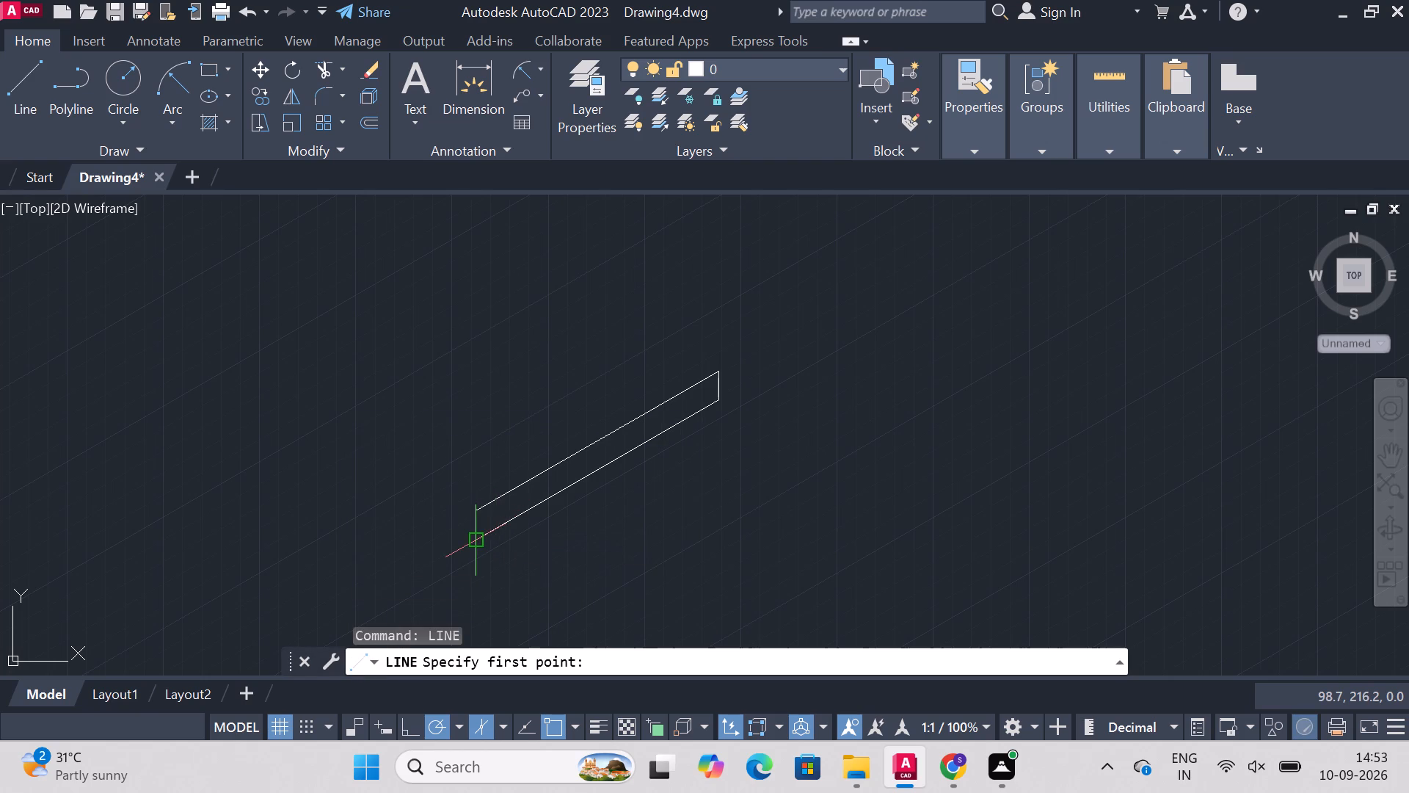
click(477, 537)
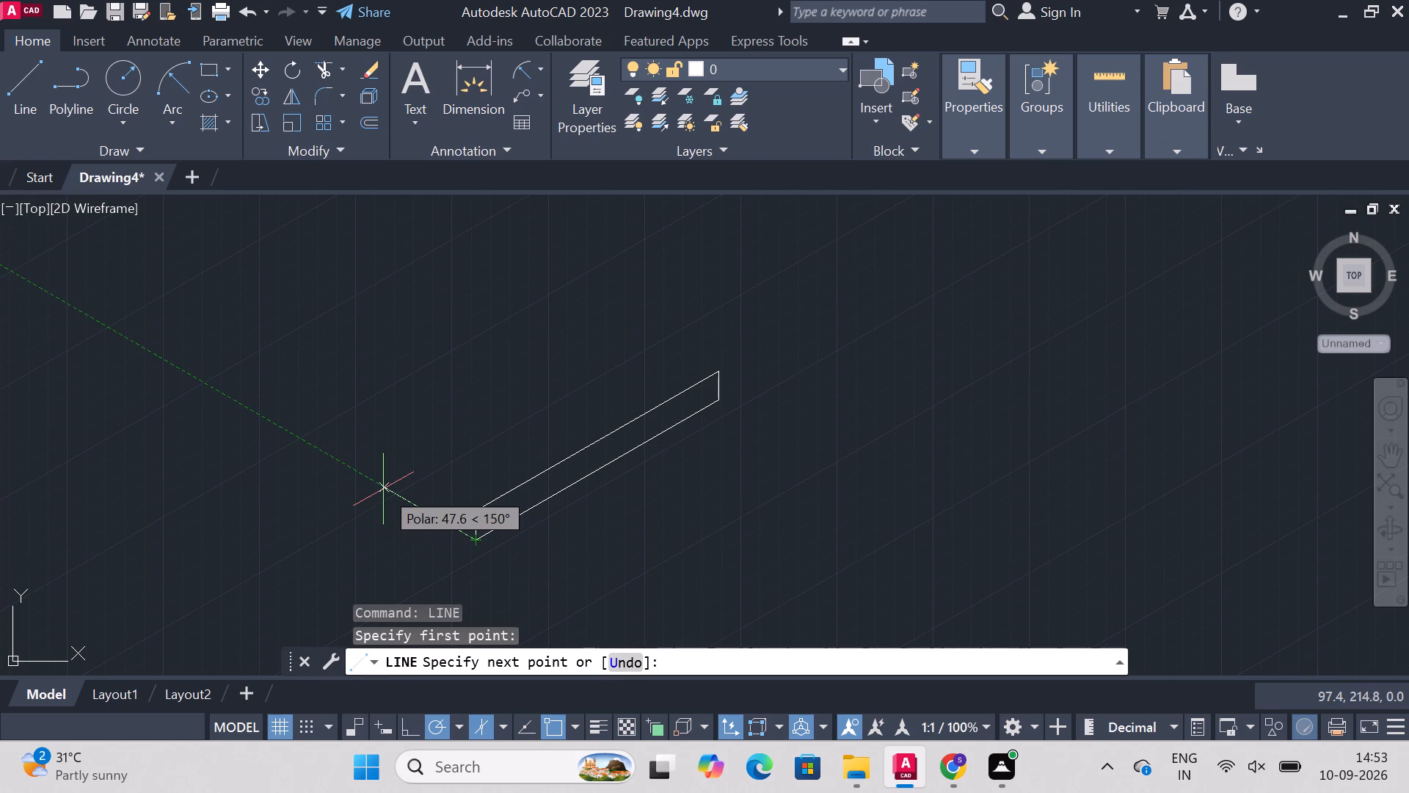
text(78)
key(Return)
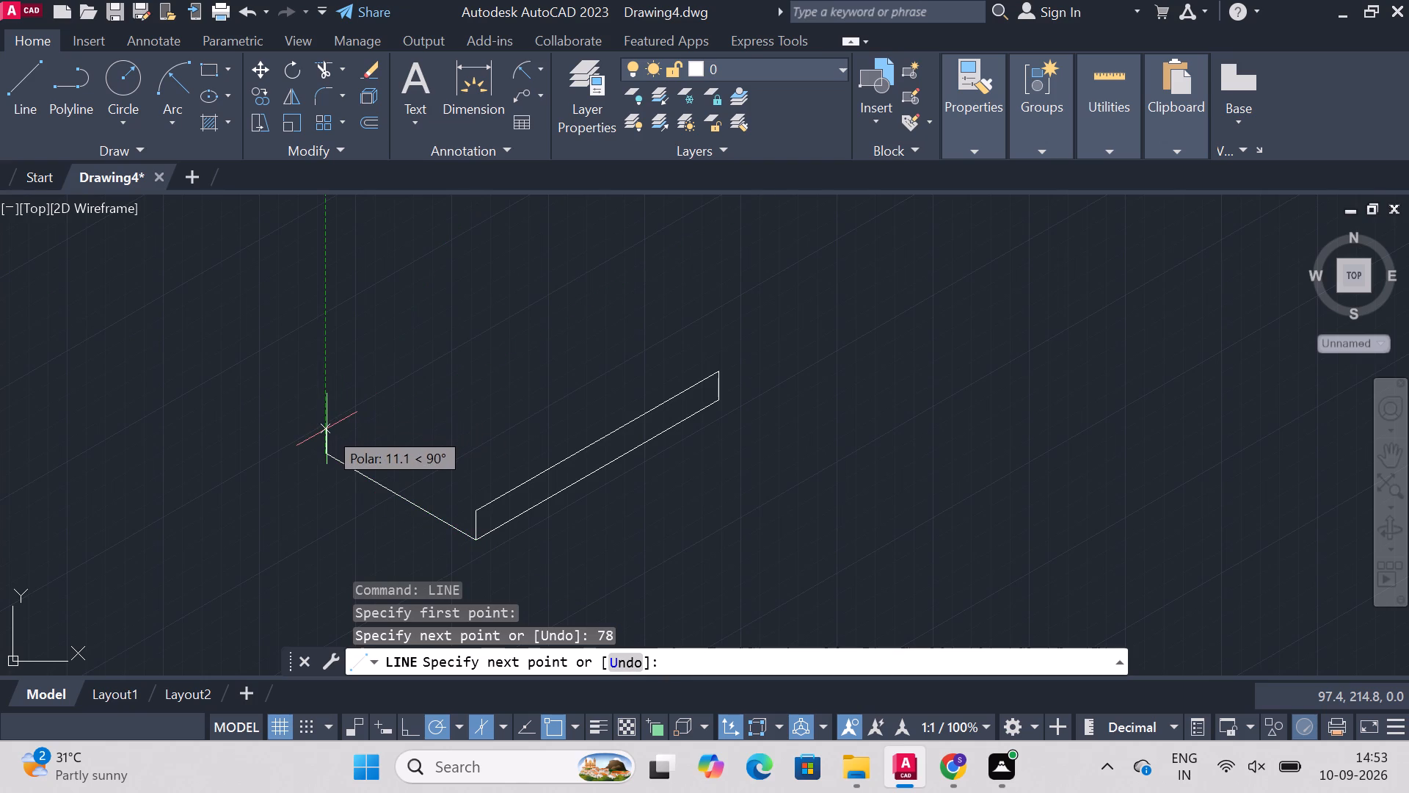
text(90)
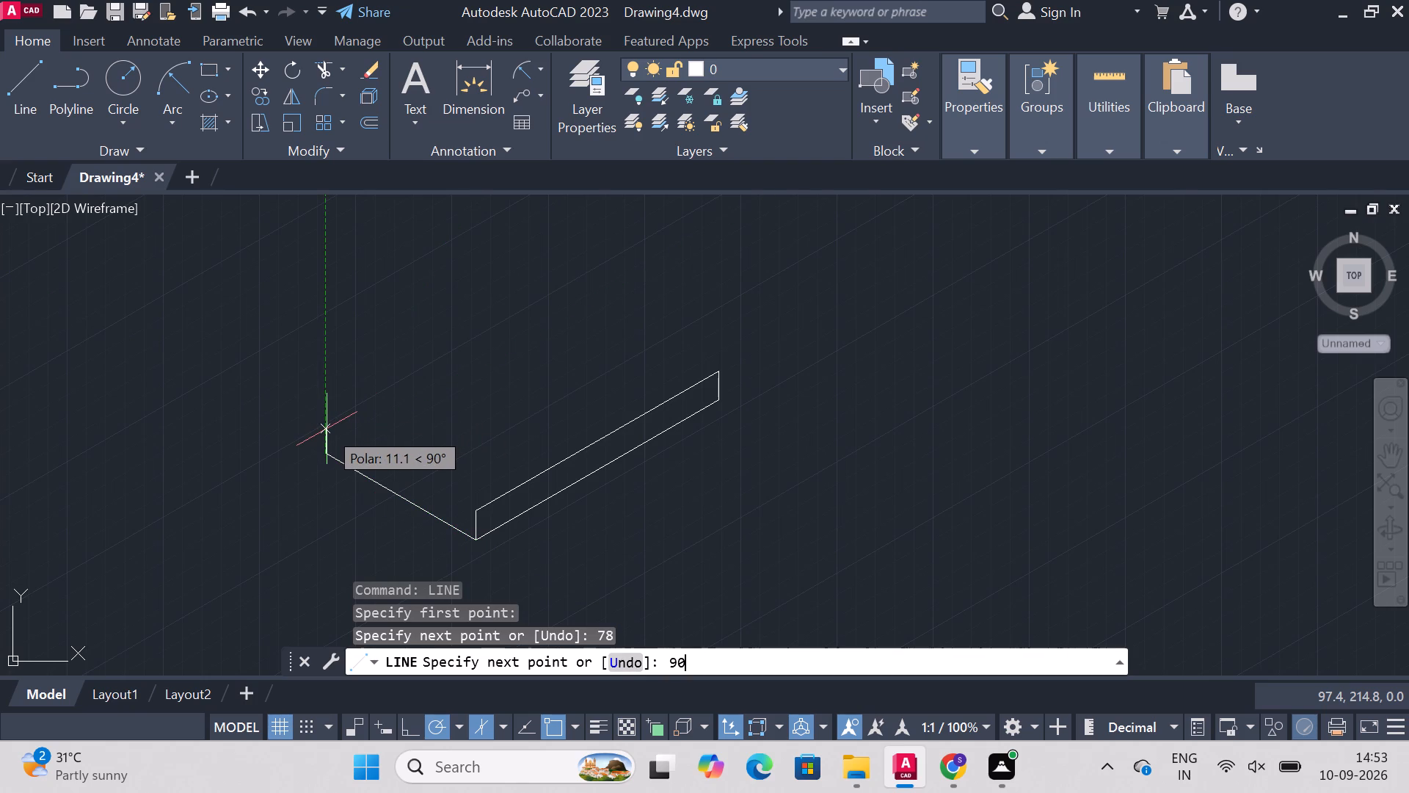
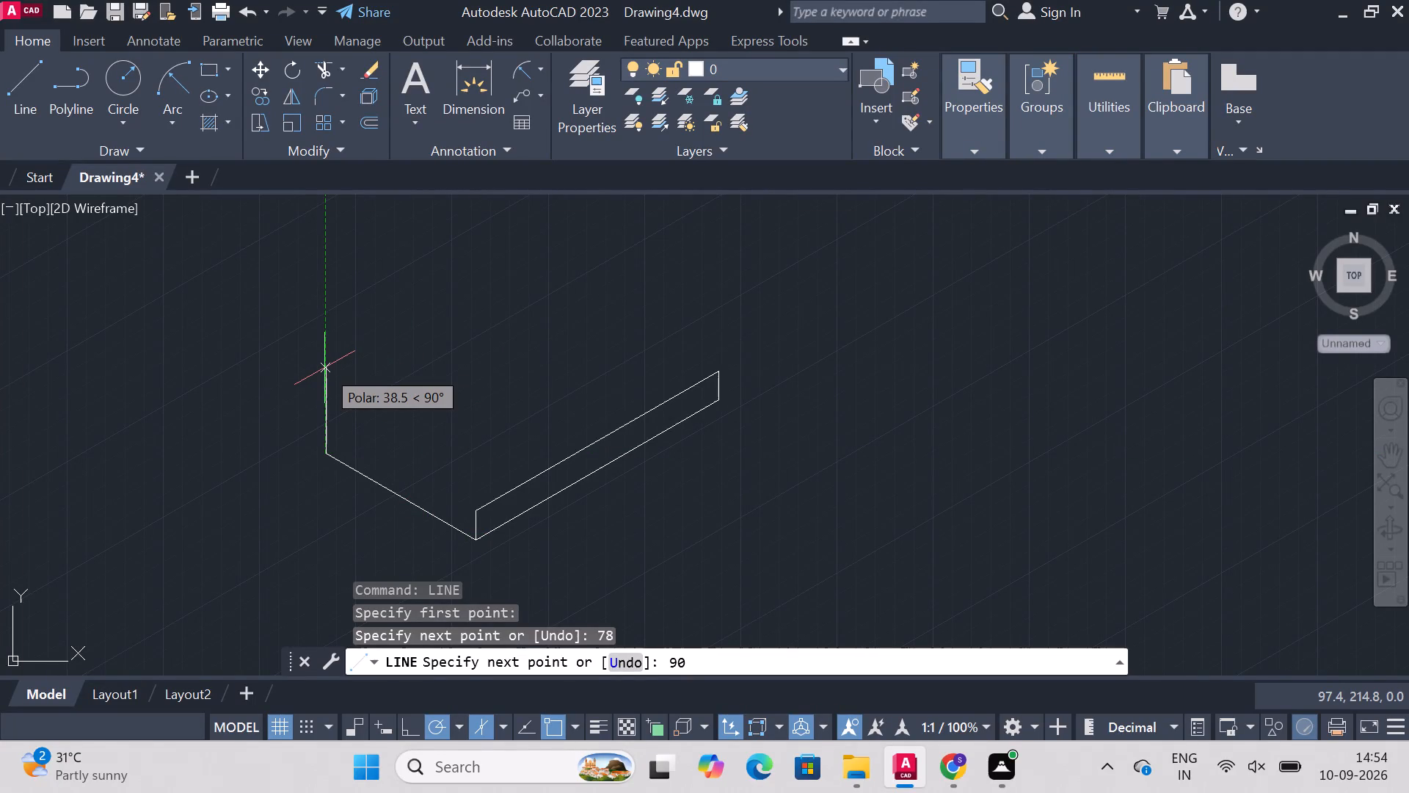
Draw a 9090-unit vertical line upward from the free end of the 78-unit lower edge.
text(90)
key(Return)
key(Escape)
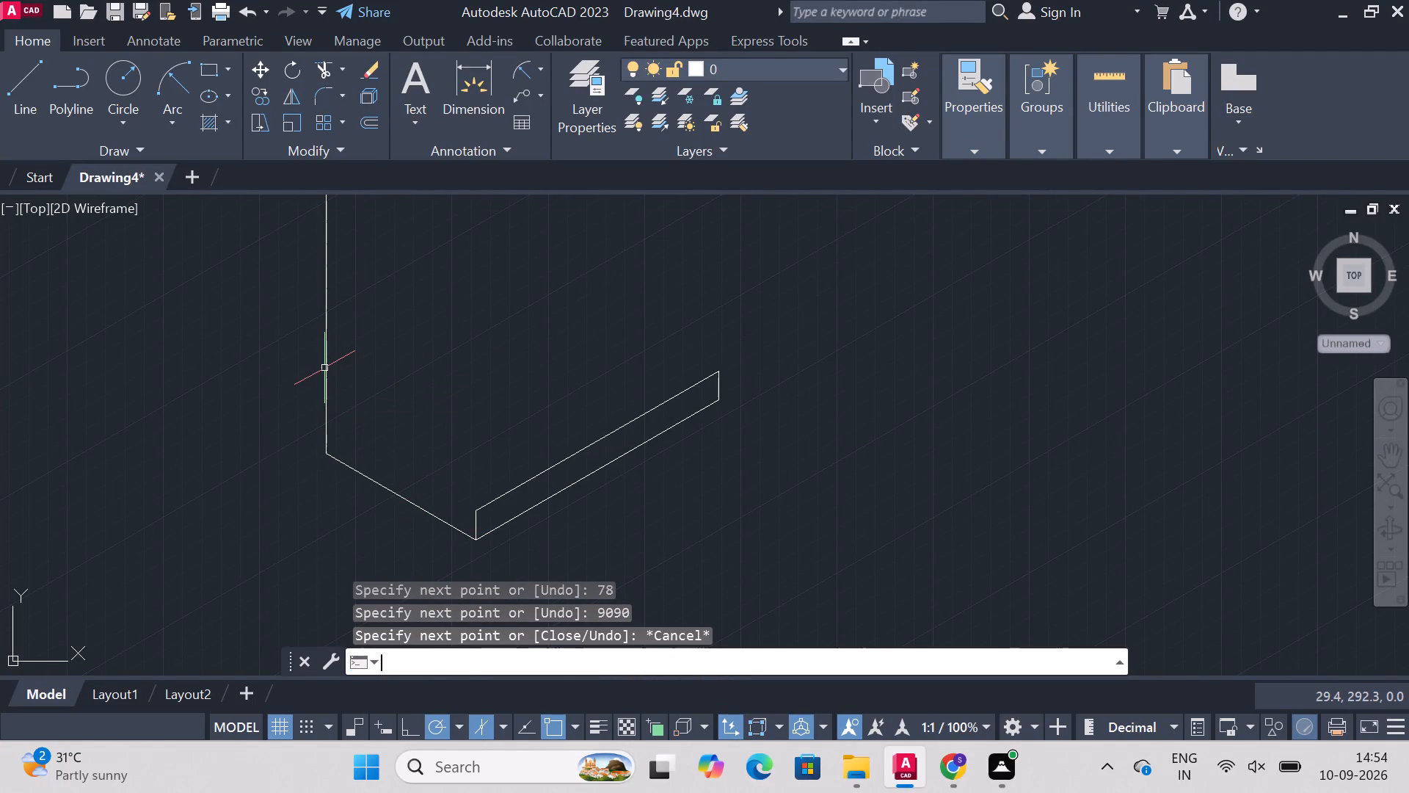
Draw the inner profile from the top of the short front corner edge: 65 units at 150°, followed by 77 units straight up.
text(lin)
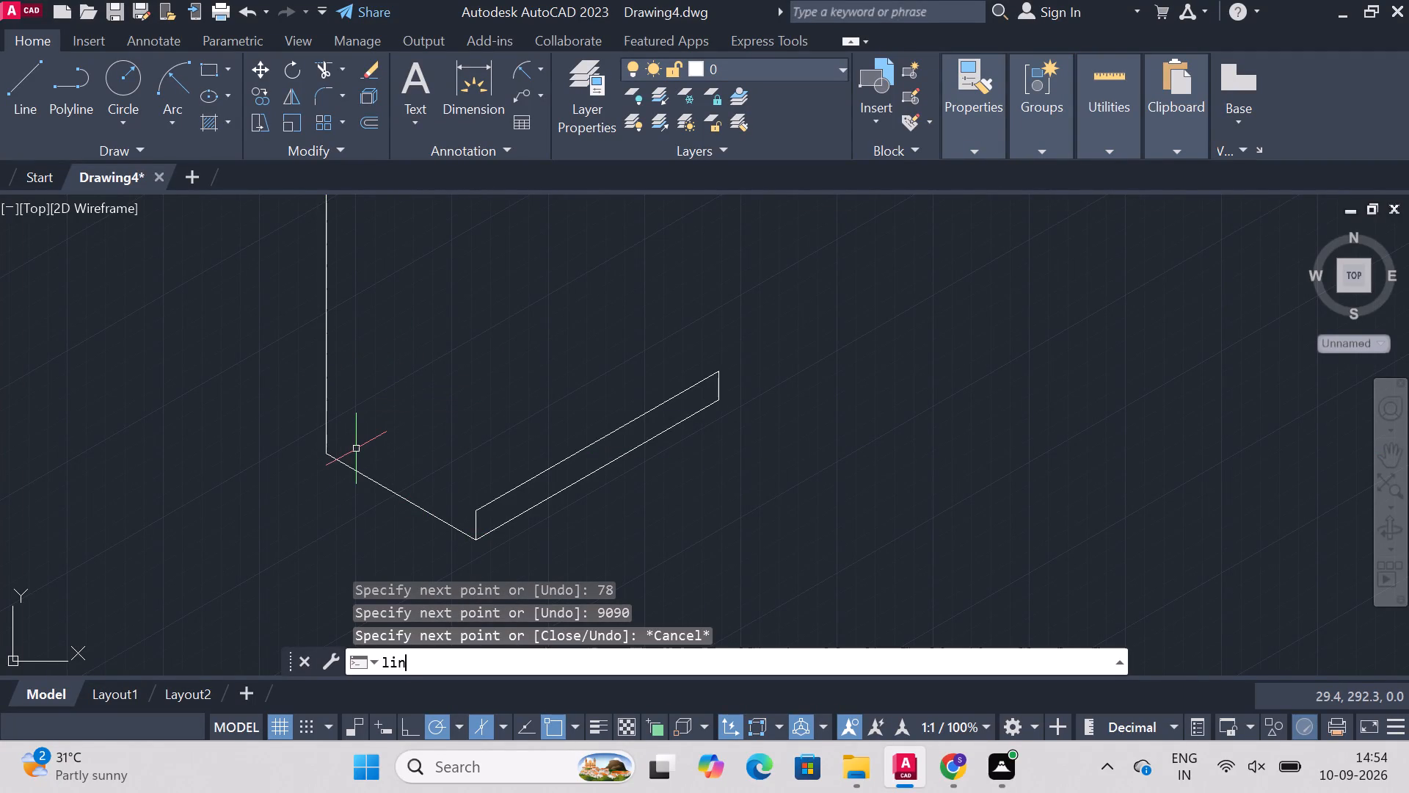
key(e)
key(Return)
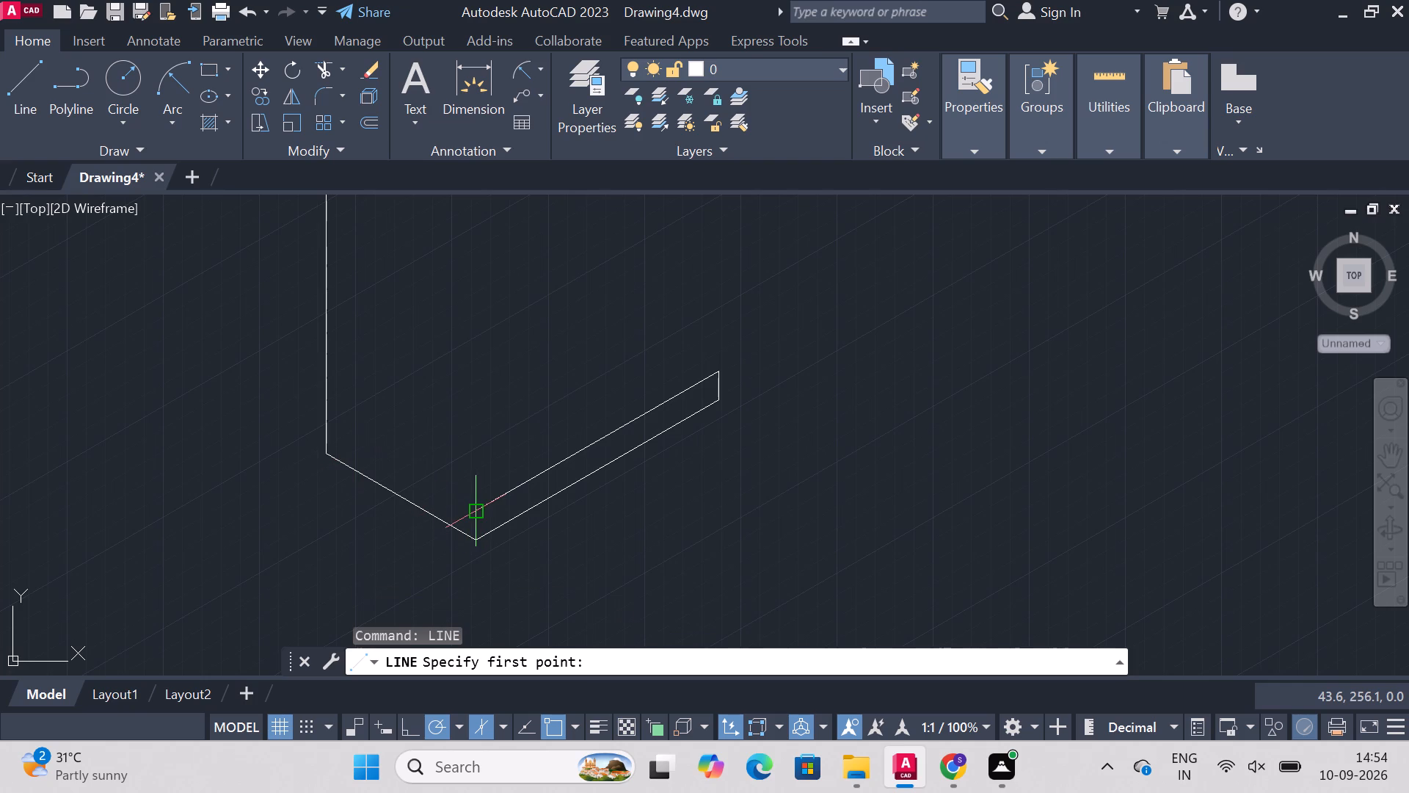
click(476, 512)
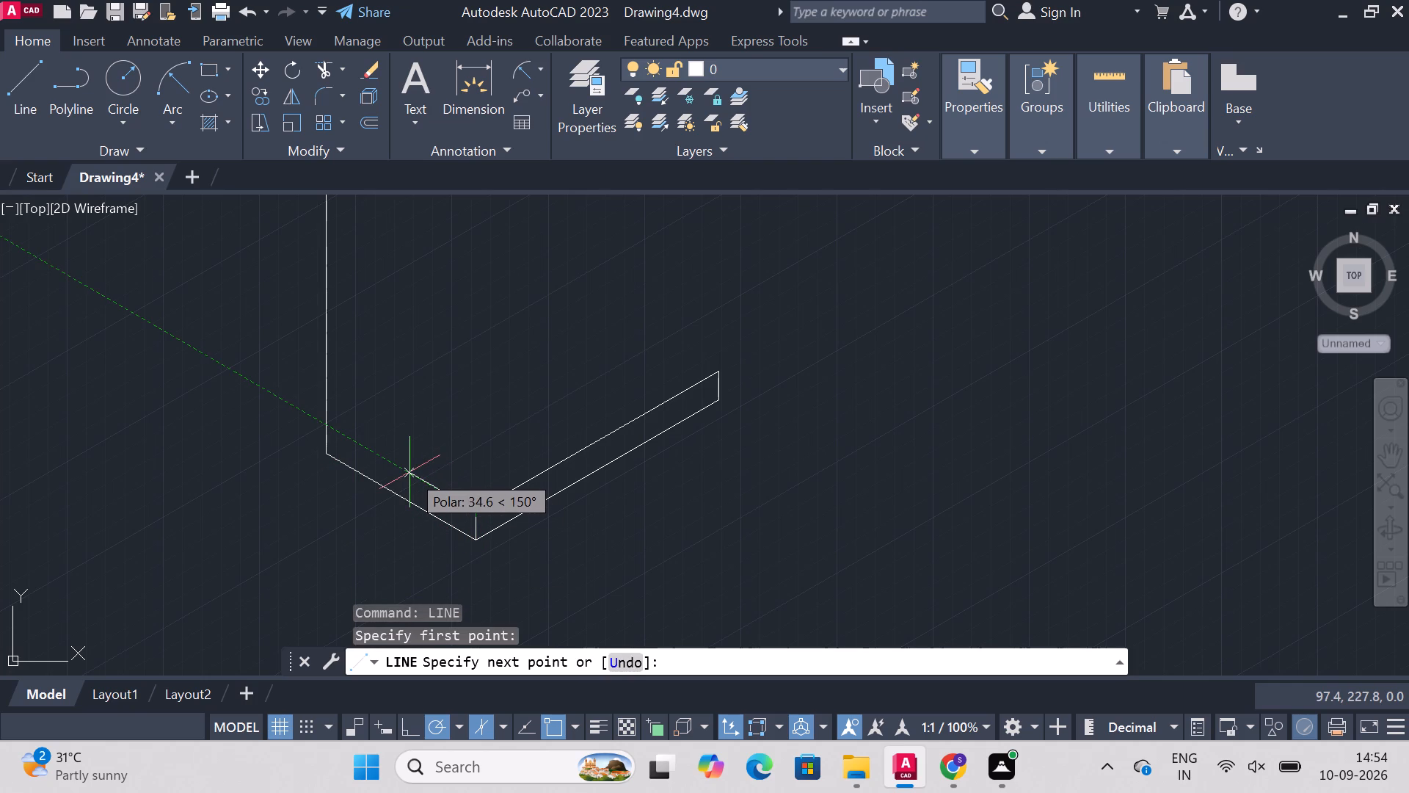
text(65)
key(Return)
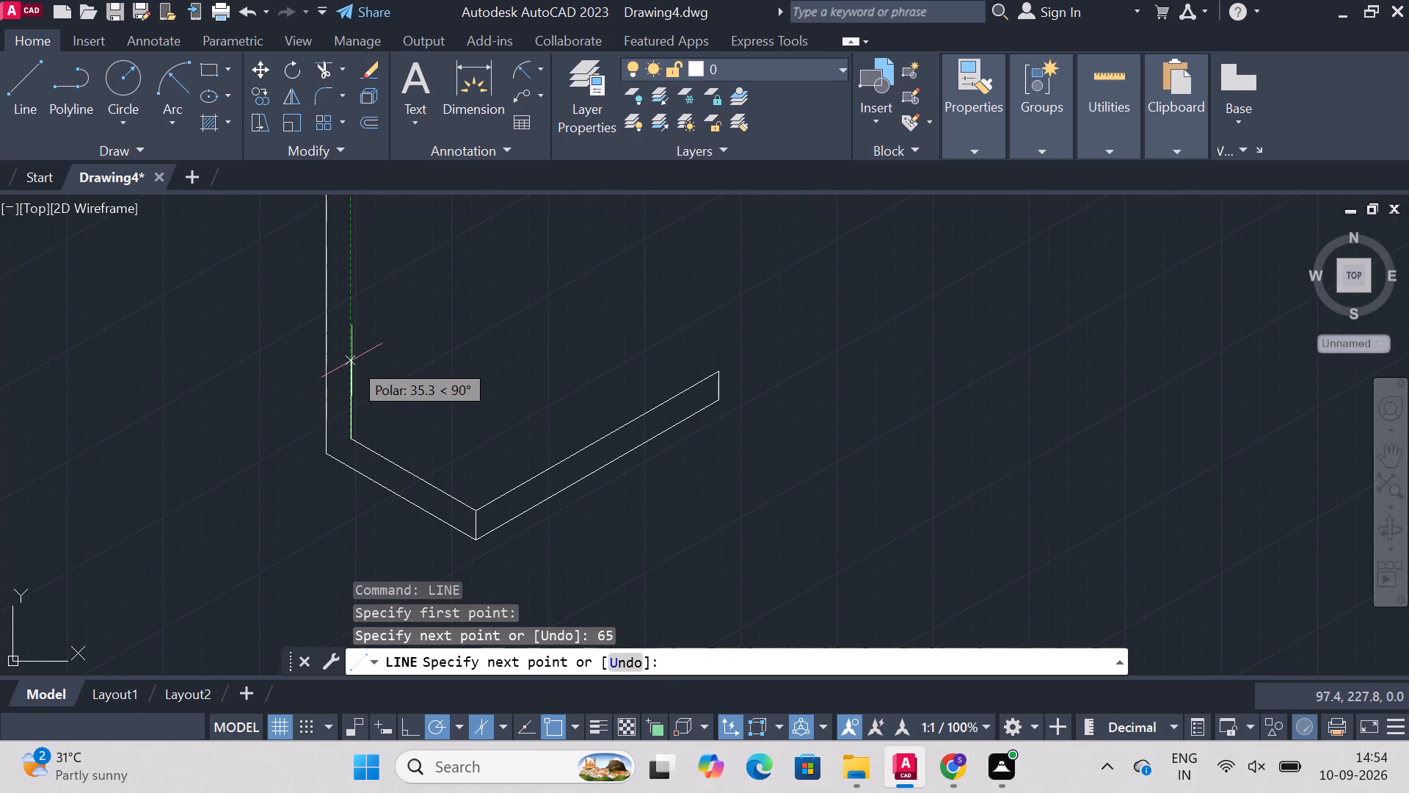
text(77)
key(Return)
key(Escape)
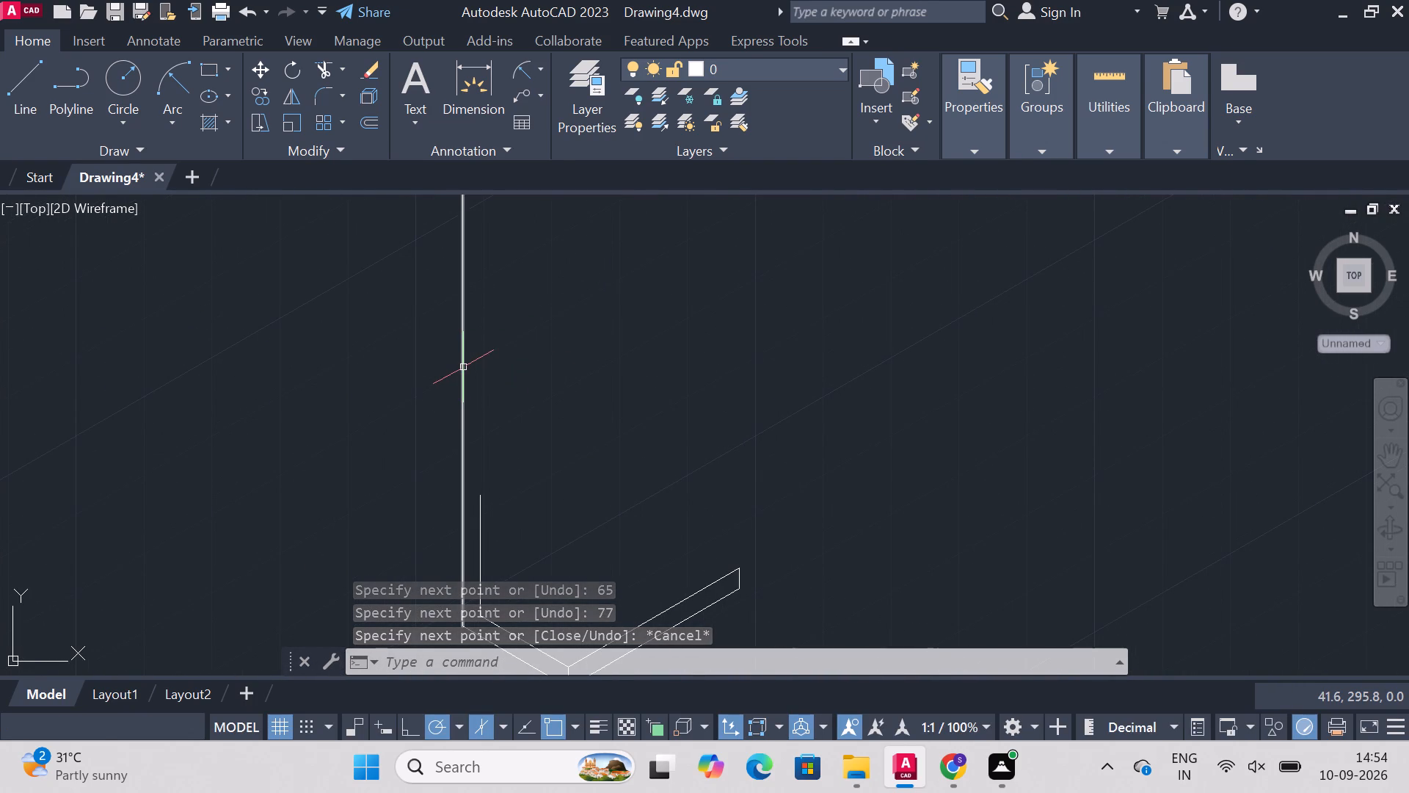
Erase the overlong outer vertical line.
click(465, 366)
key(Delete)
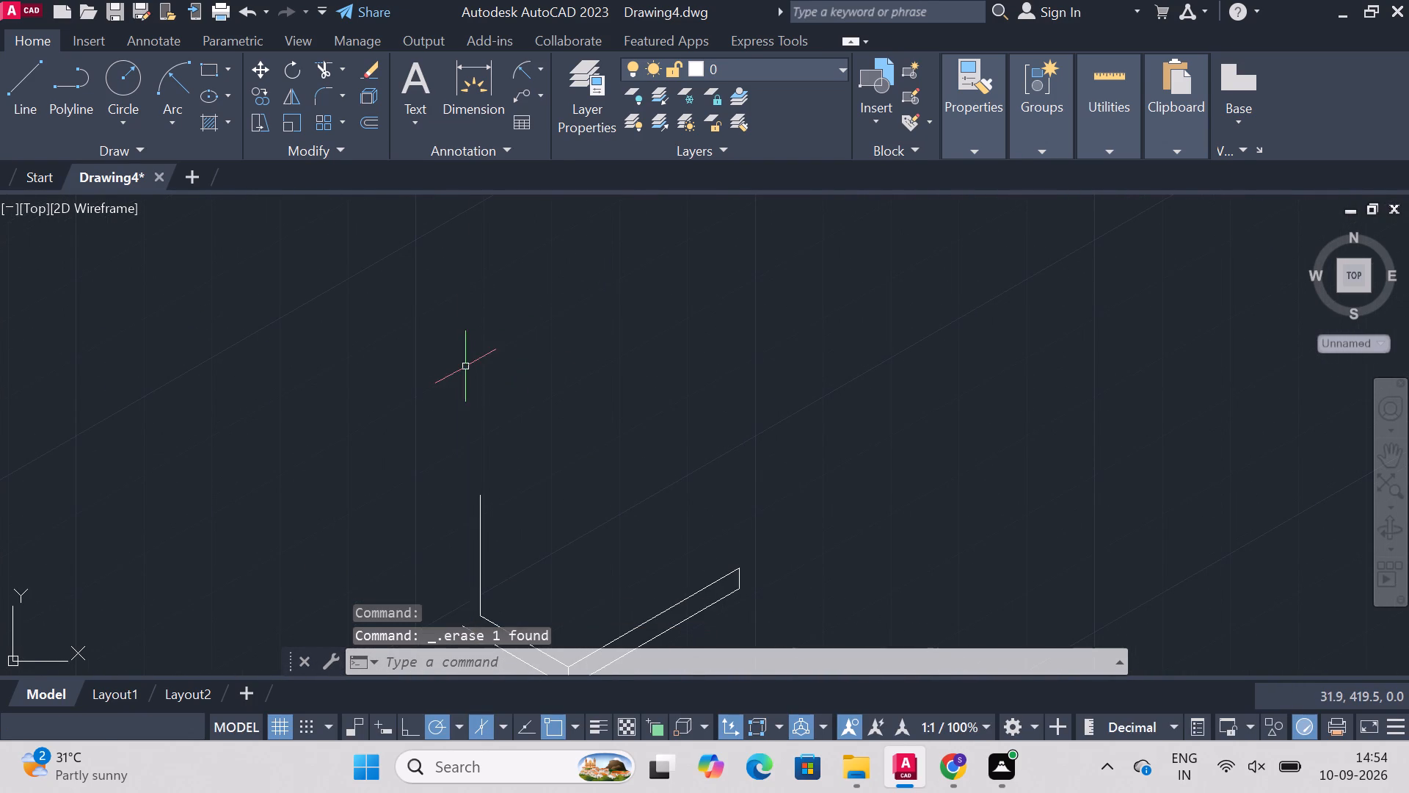
Draw the outer edge from the free end of the 78-unit lower edge: 90 units straight up, followed by 126 units at 30°.
text(line)
key(Return)
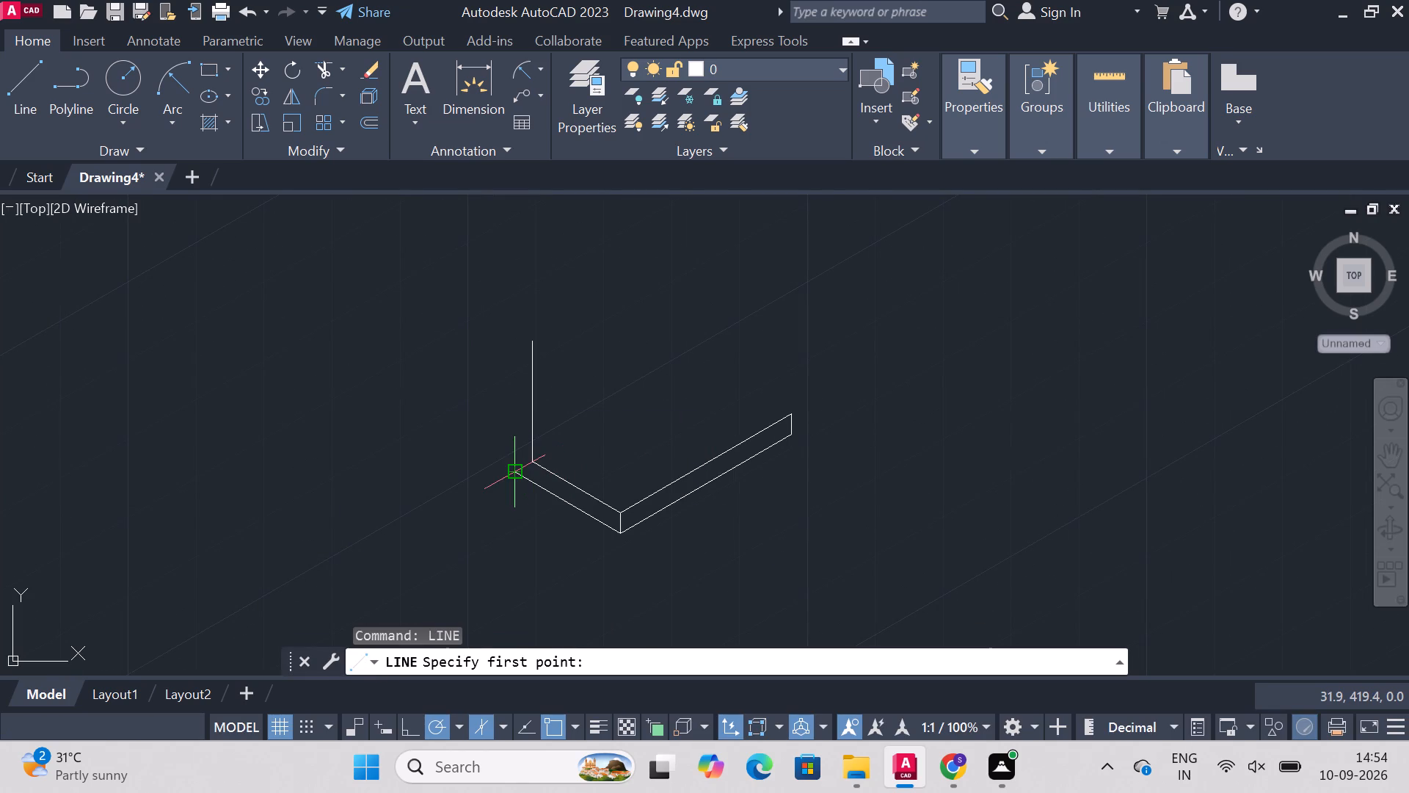
click(517, 470)
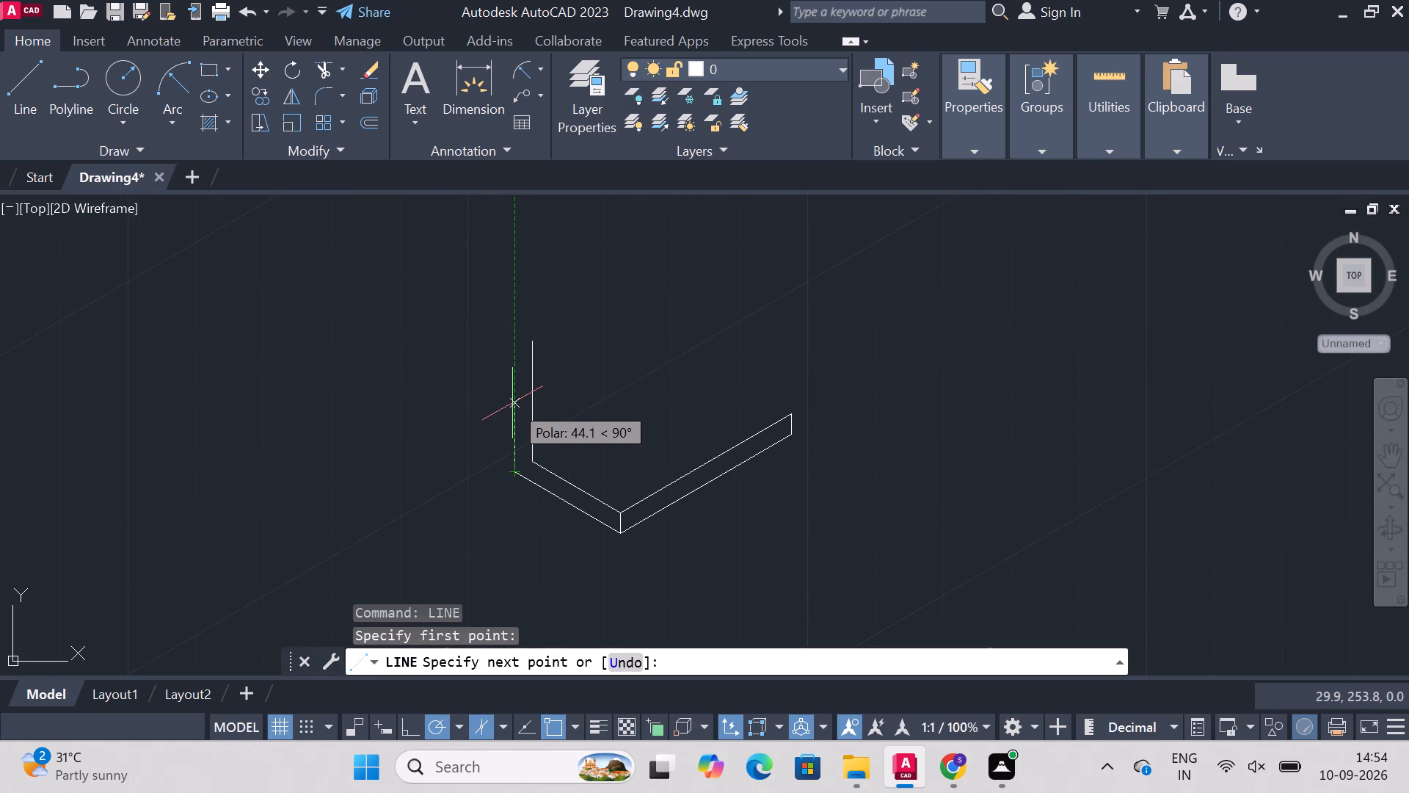
text(90)
key(Return)
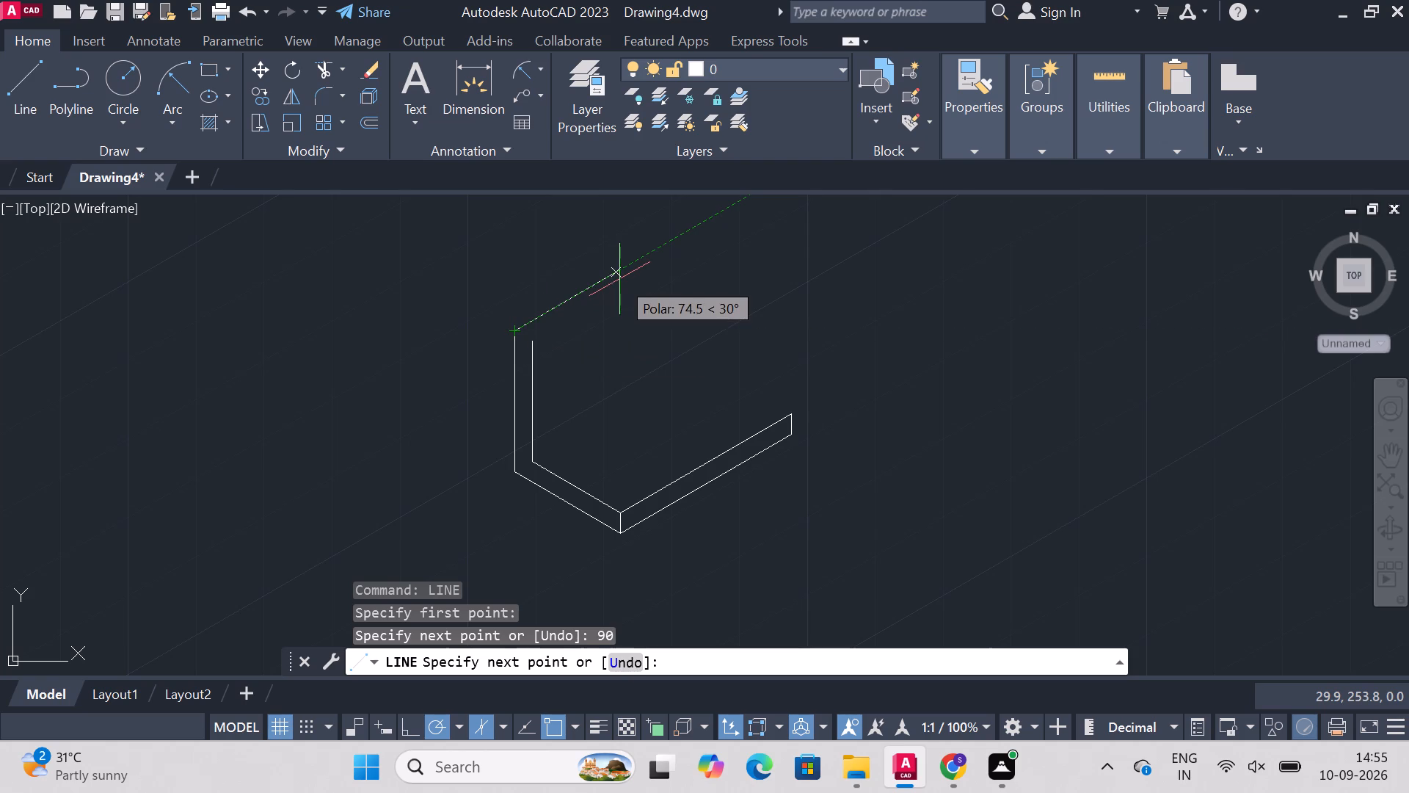
text(126)
key(Return)
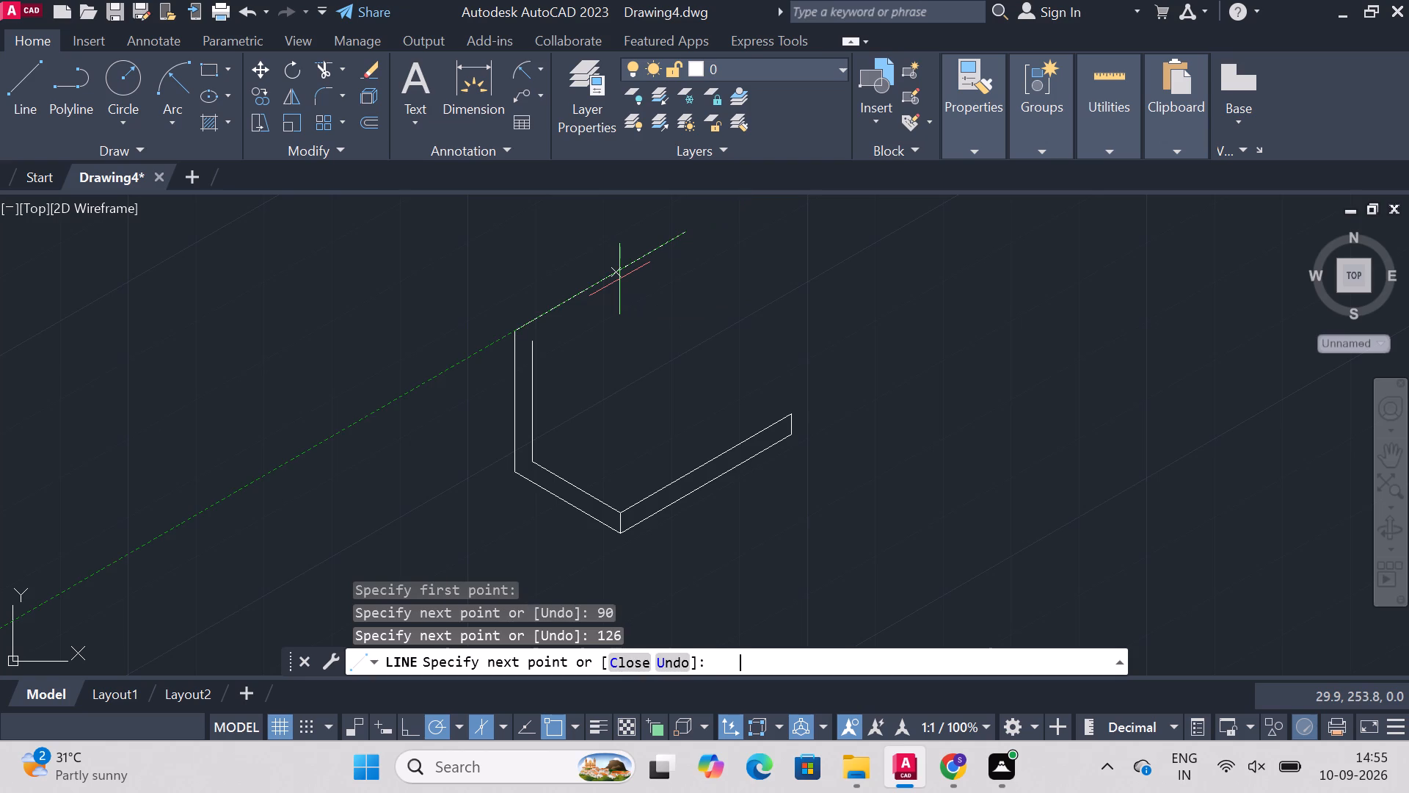
key(Escape)
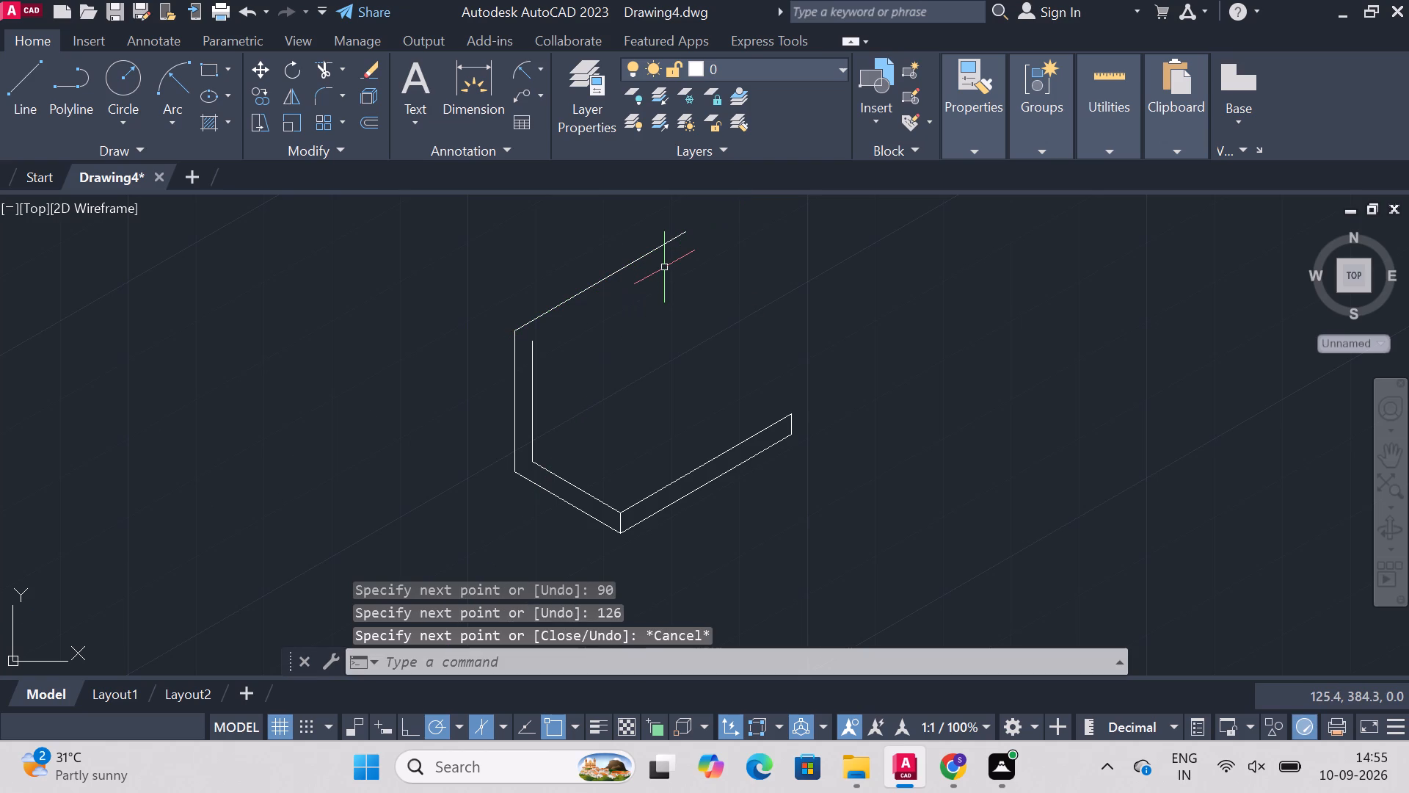
Start a line from the upper endpoint of the 77-unit inner vertical edge.
text(line)
key(Return)
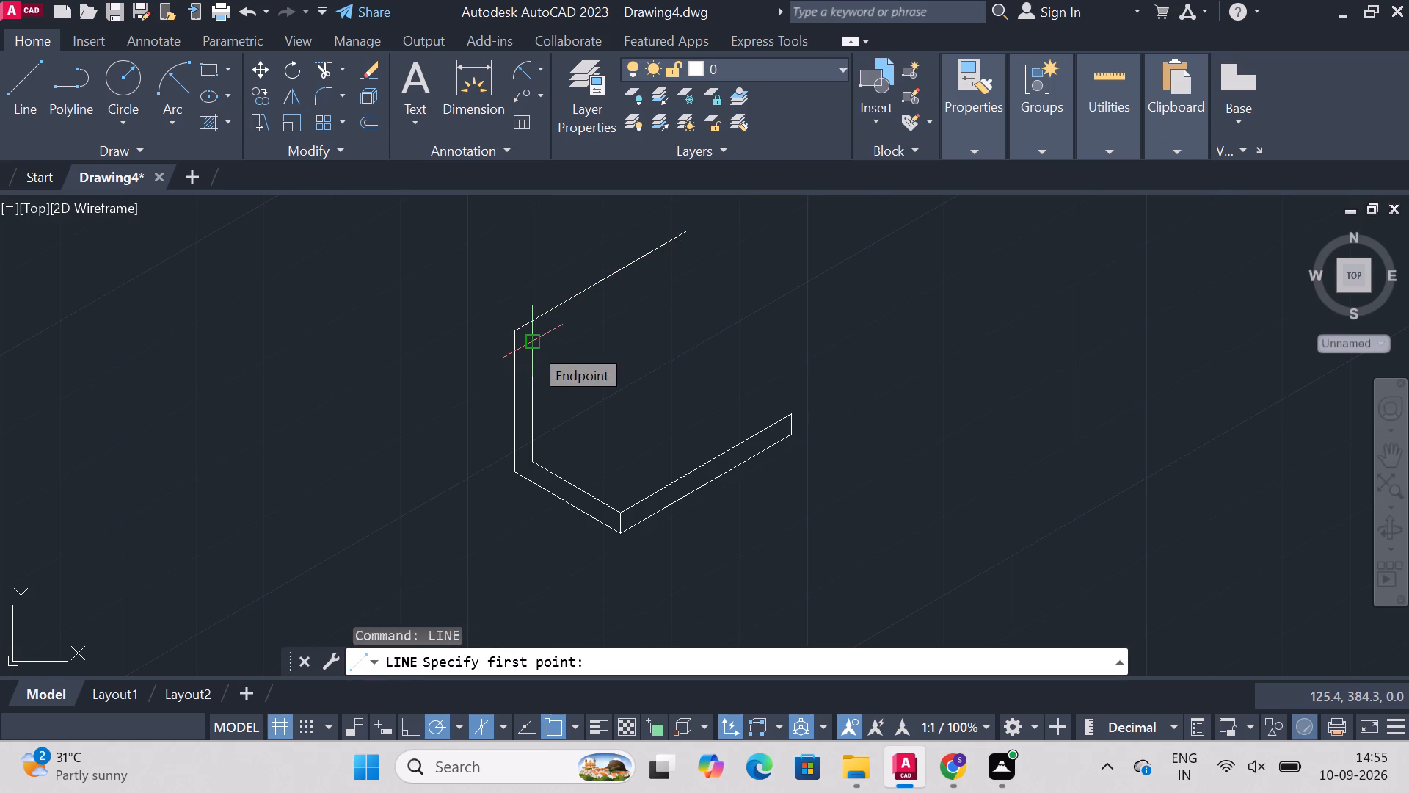
click(532, 346)
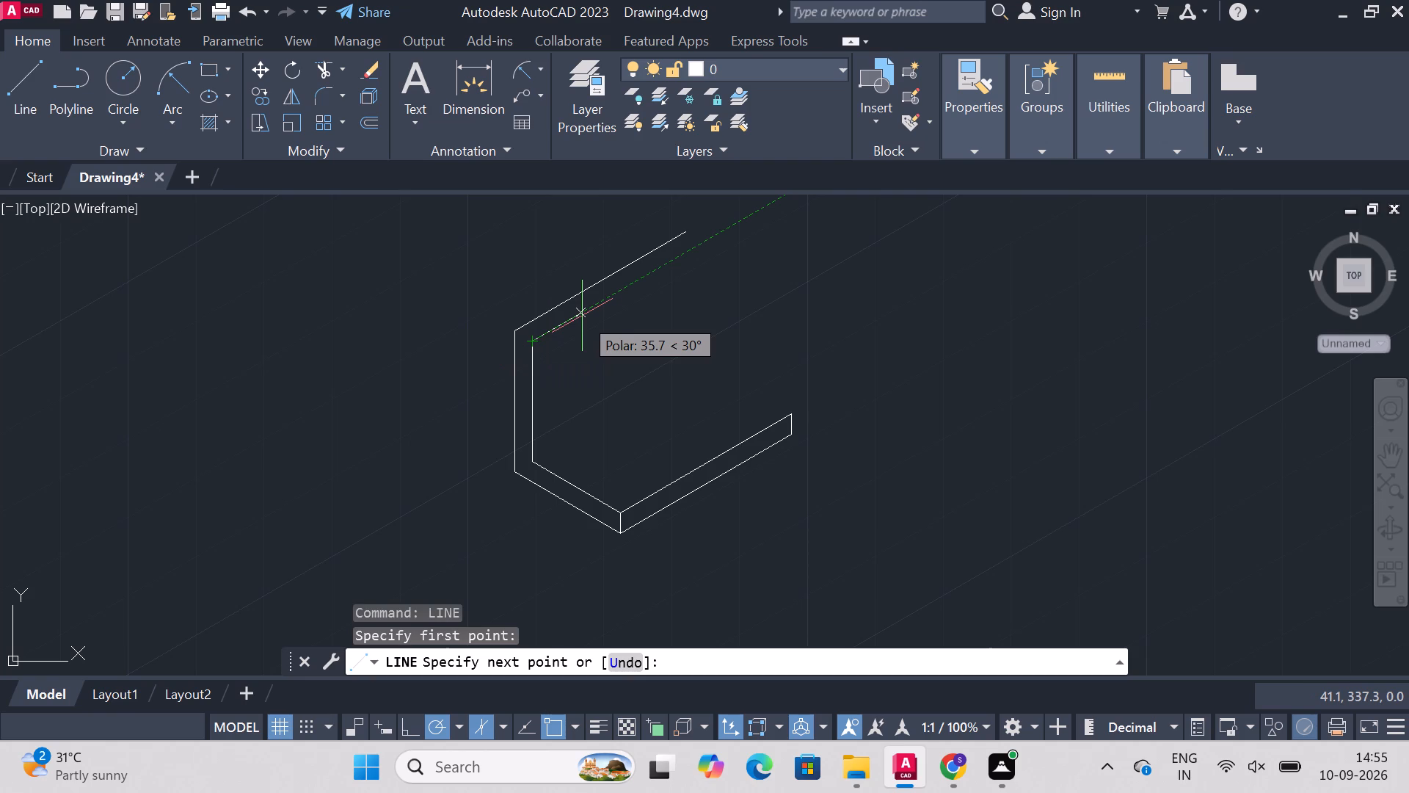
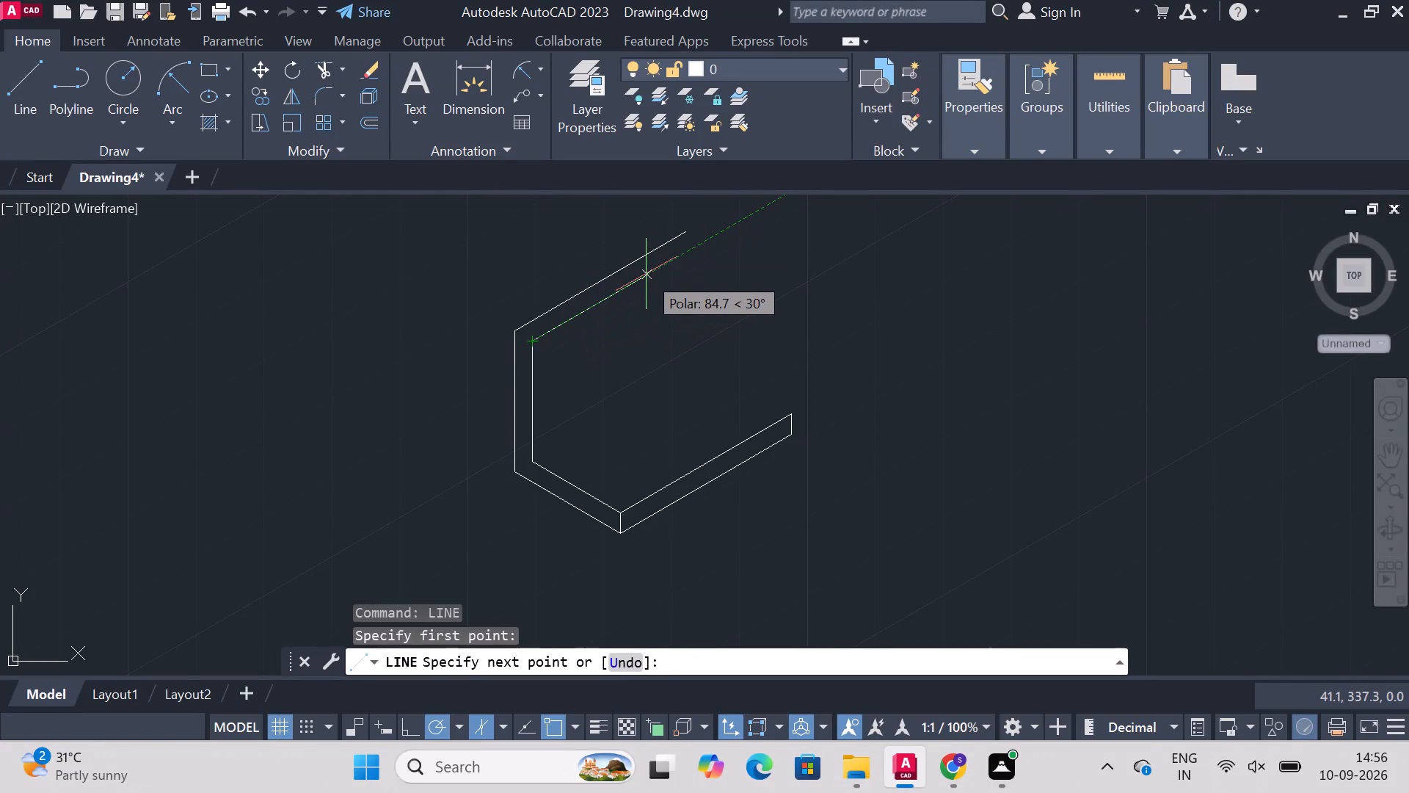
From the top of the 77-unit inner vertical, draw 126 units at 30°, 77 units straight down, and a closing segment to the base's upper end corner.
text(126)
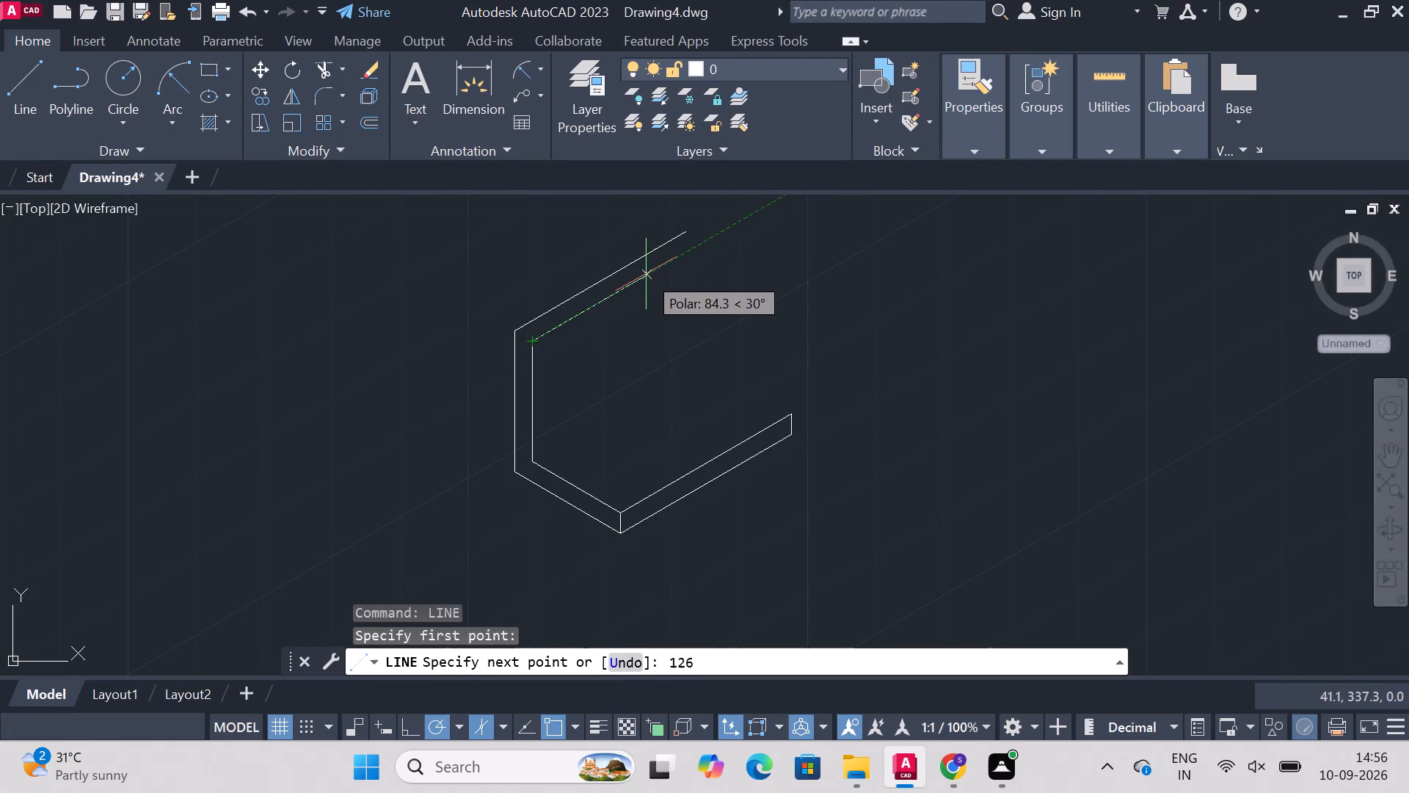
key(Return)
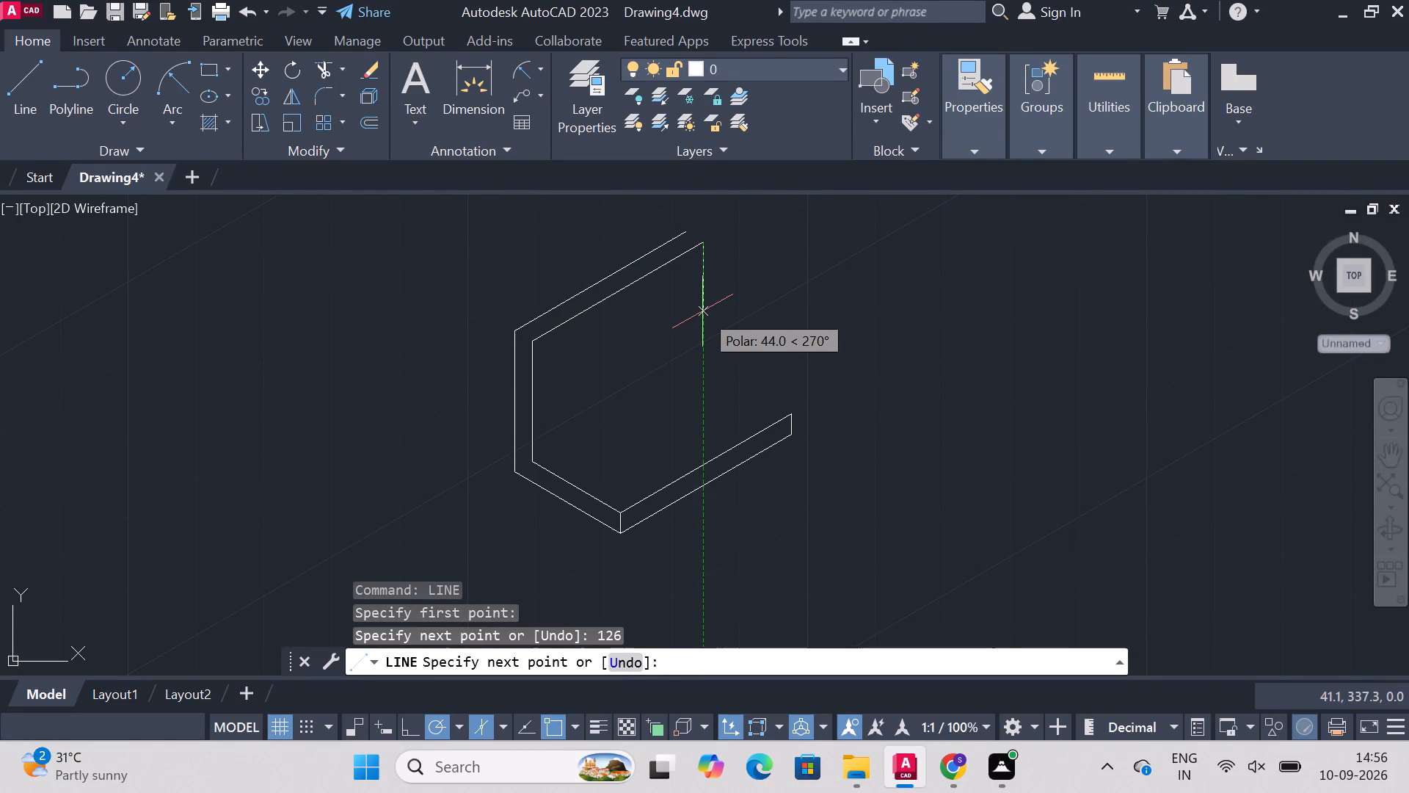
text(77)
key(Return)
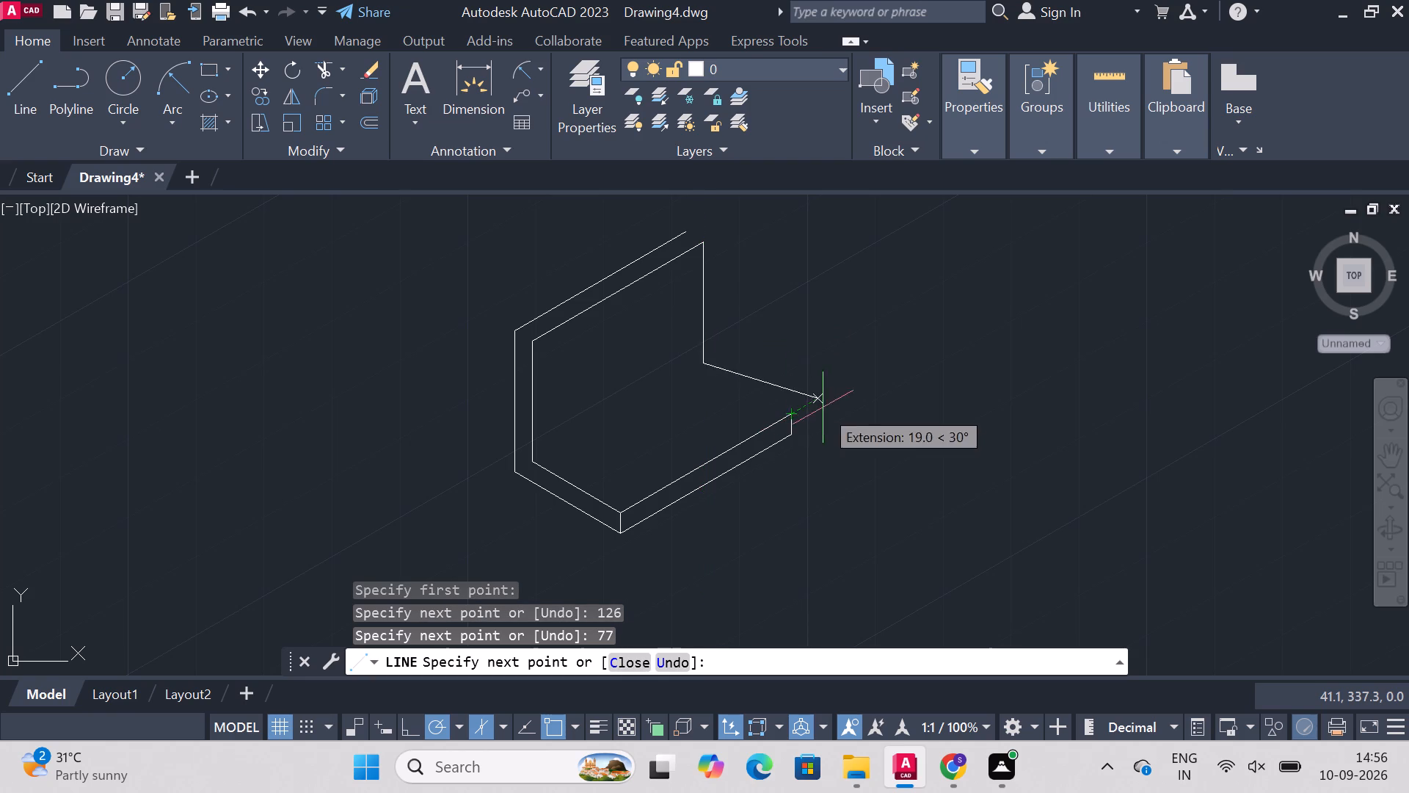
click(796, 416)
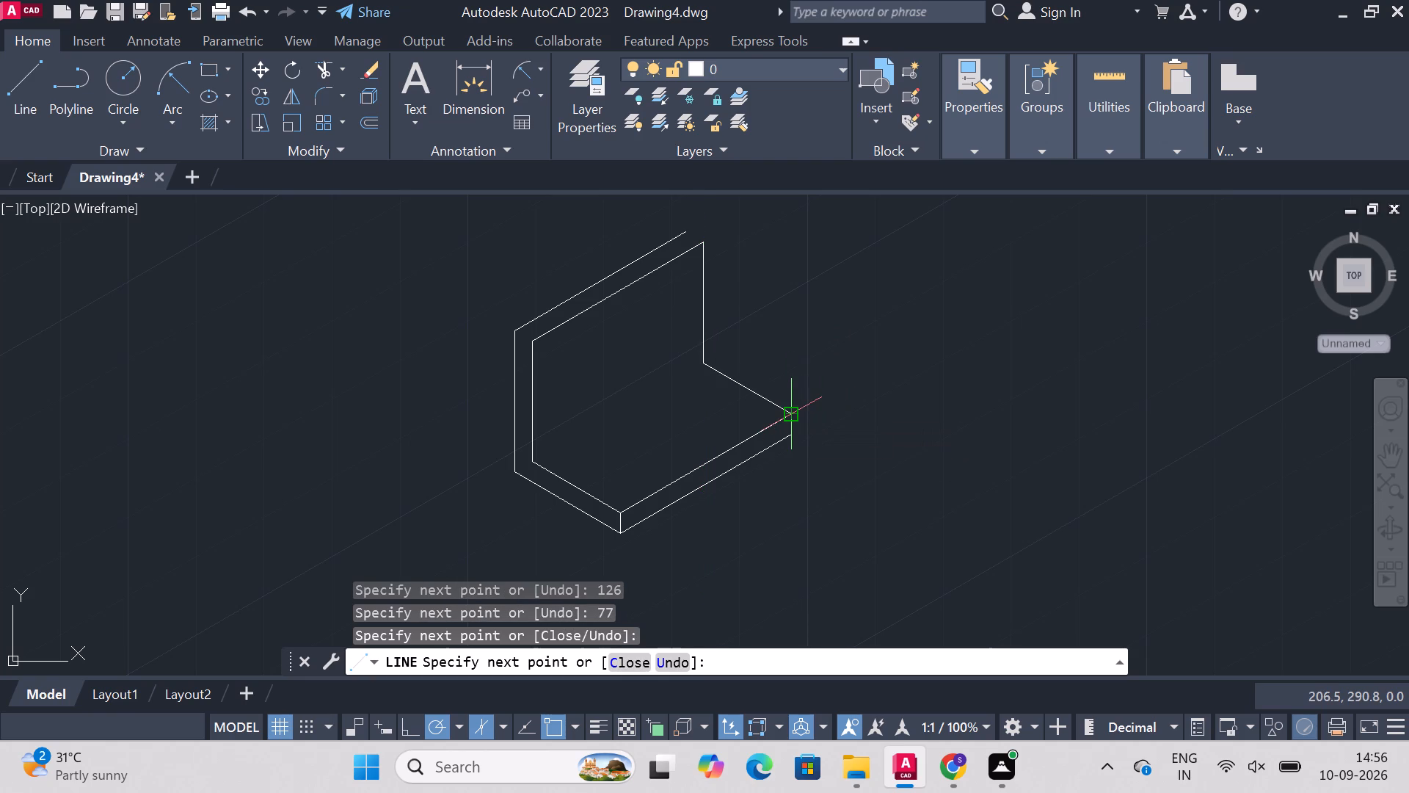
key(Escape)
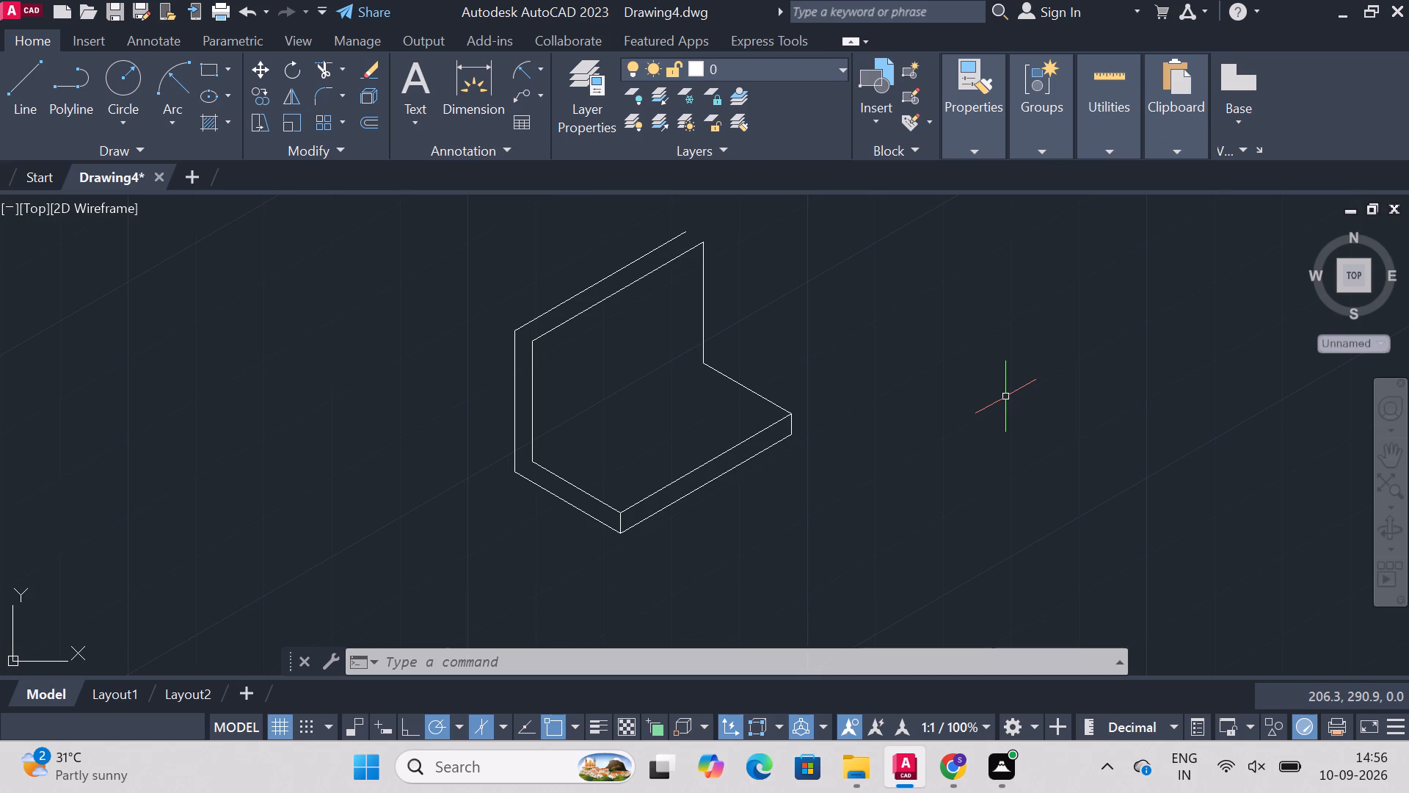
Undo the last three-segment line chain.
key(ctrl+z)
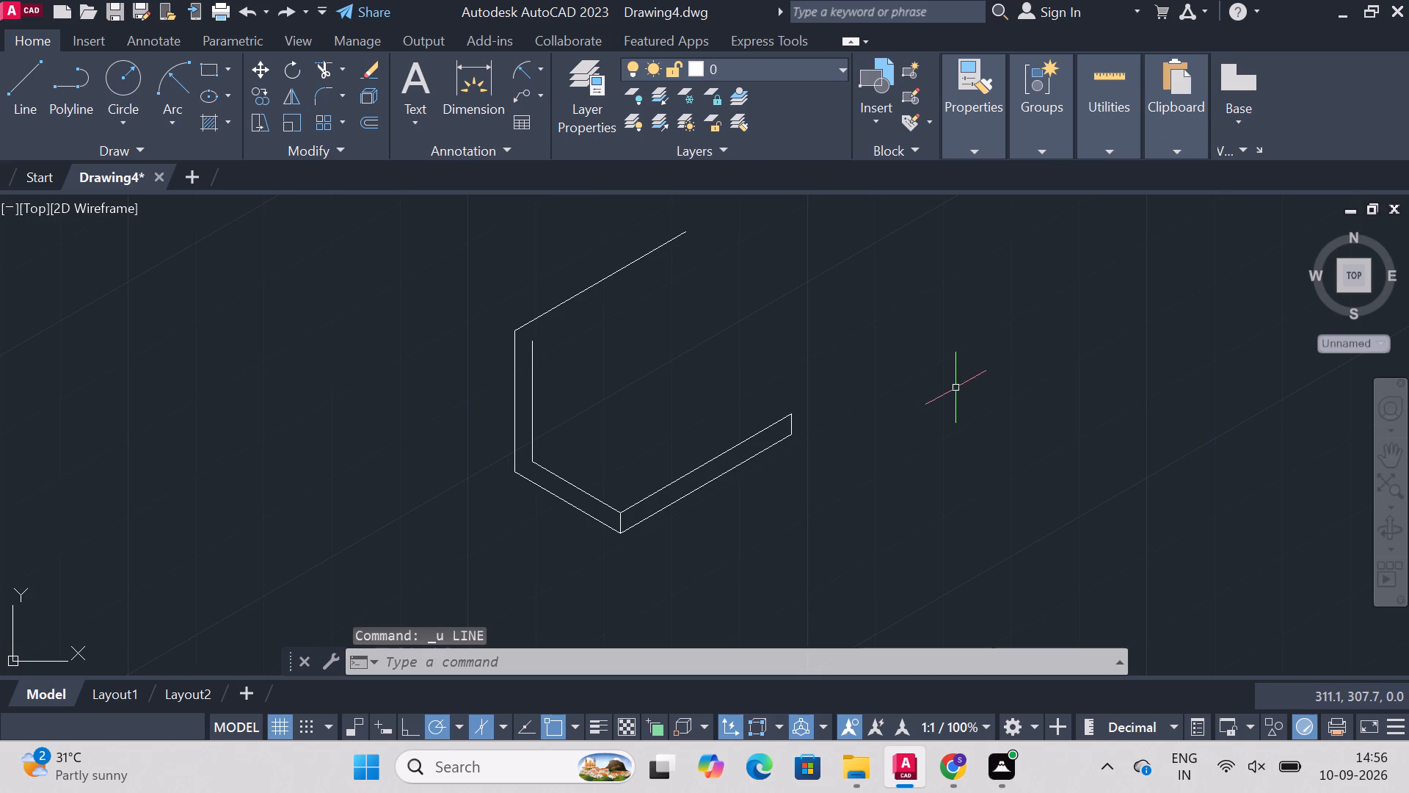
From the top of the 77-unit inner vertical edge, draw 126 units at 30°, followed by 77 units straight down.
text(line)
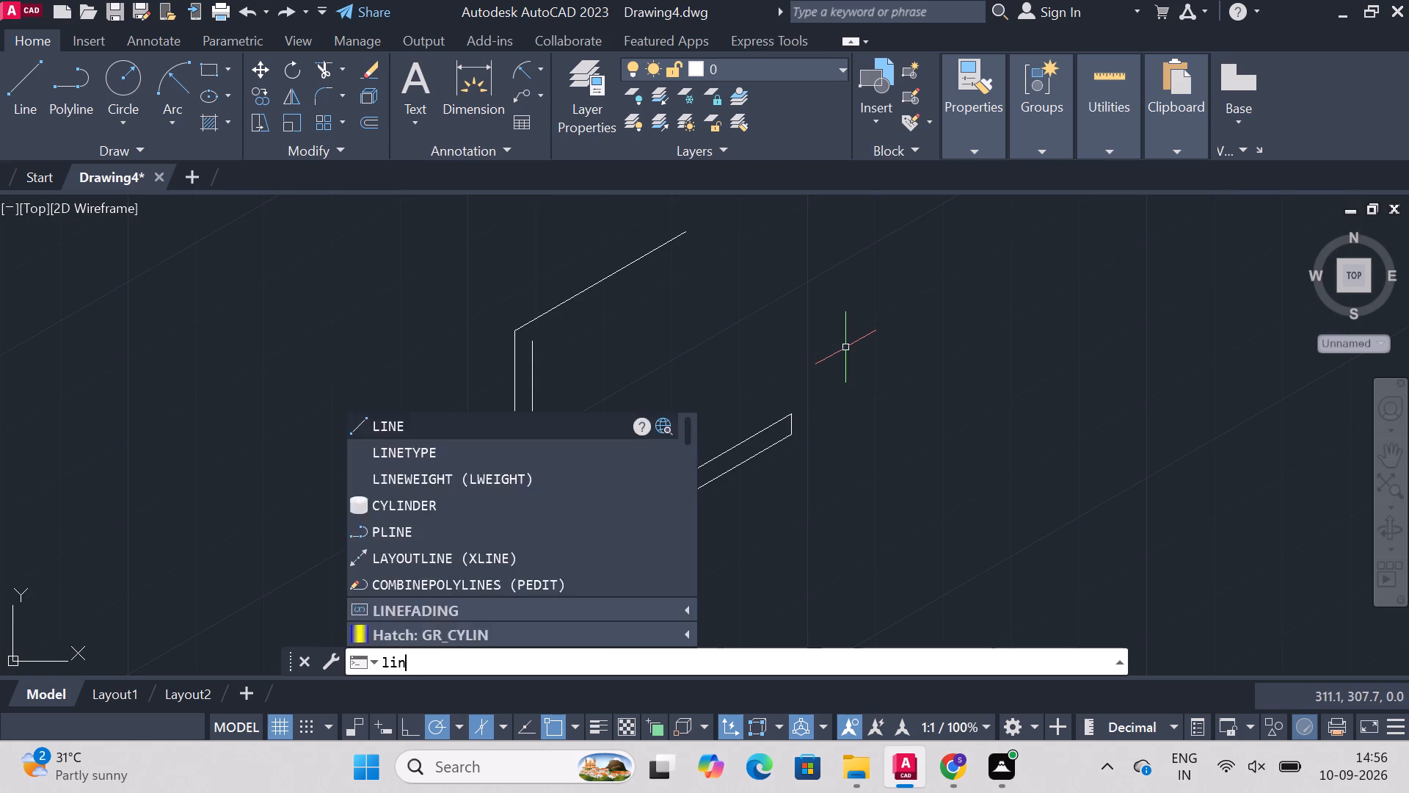
key(Return)
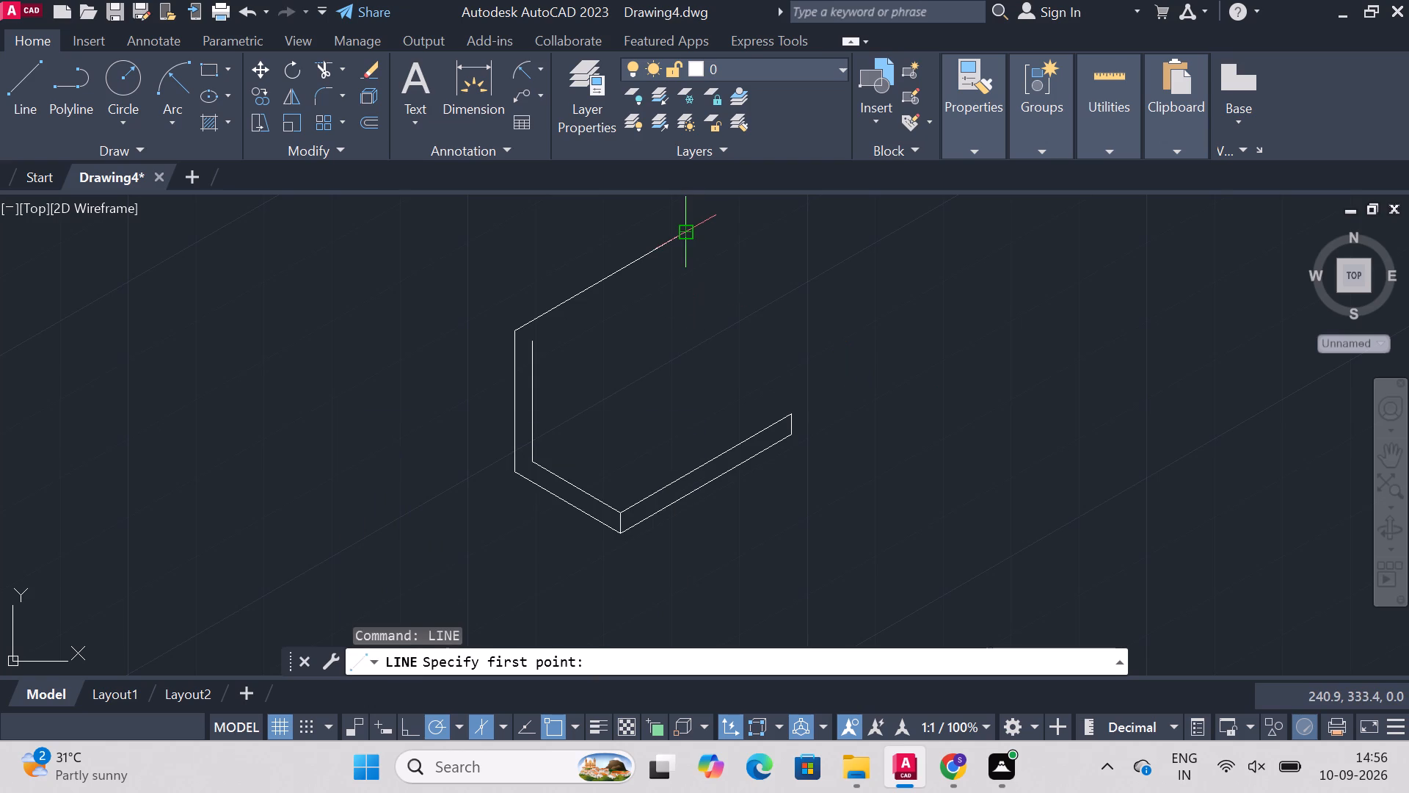
click(534, 344)
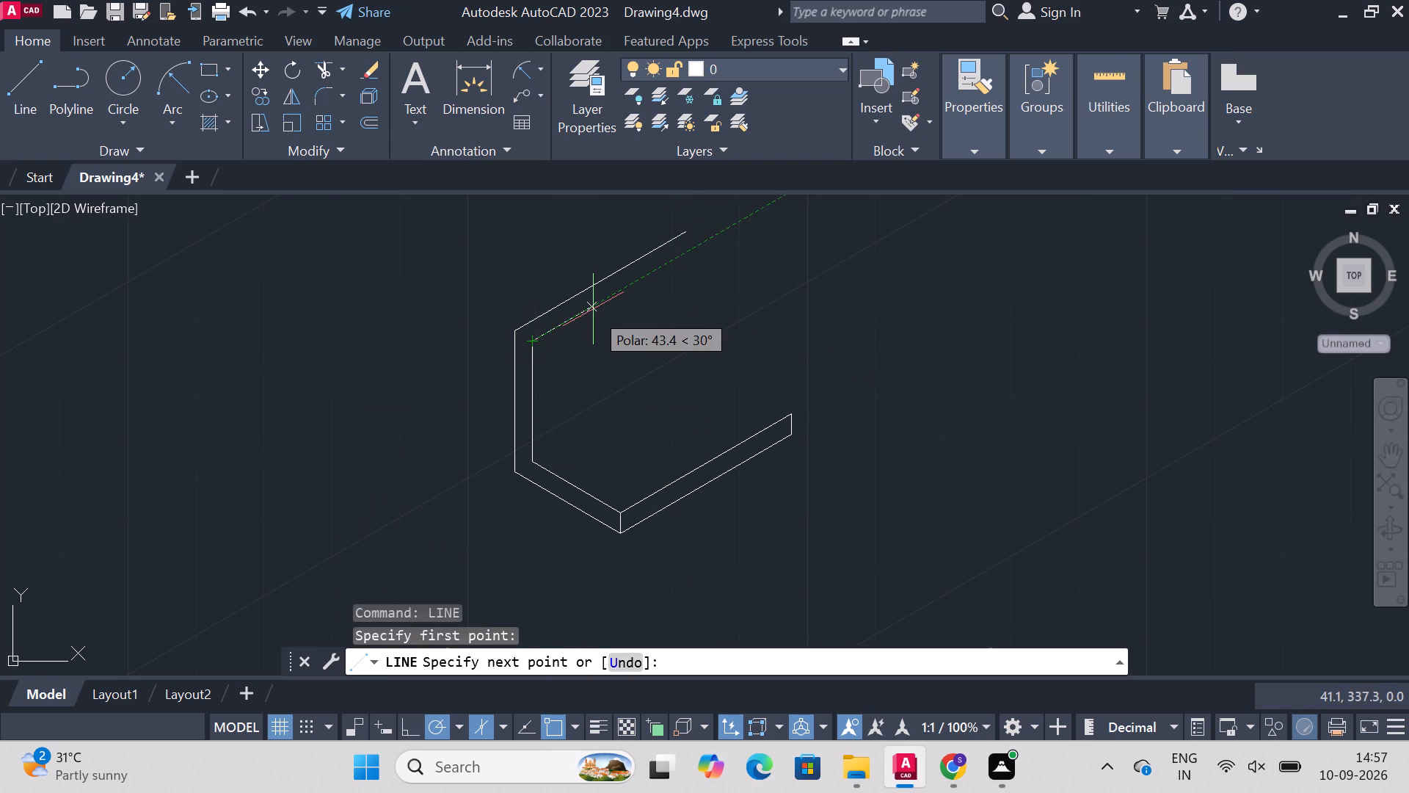
text(126)
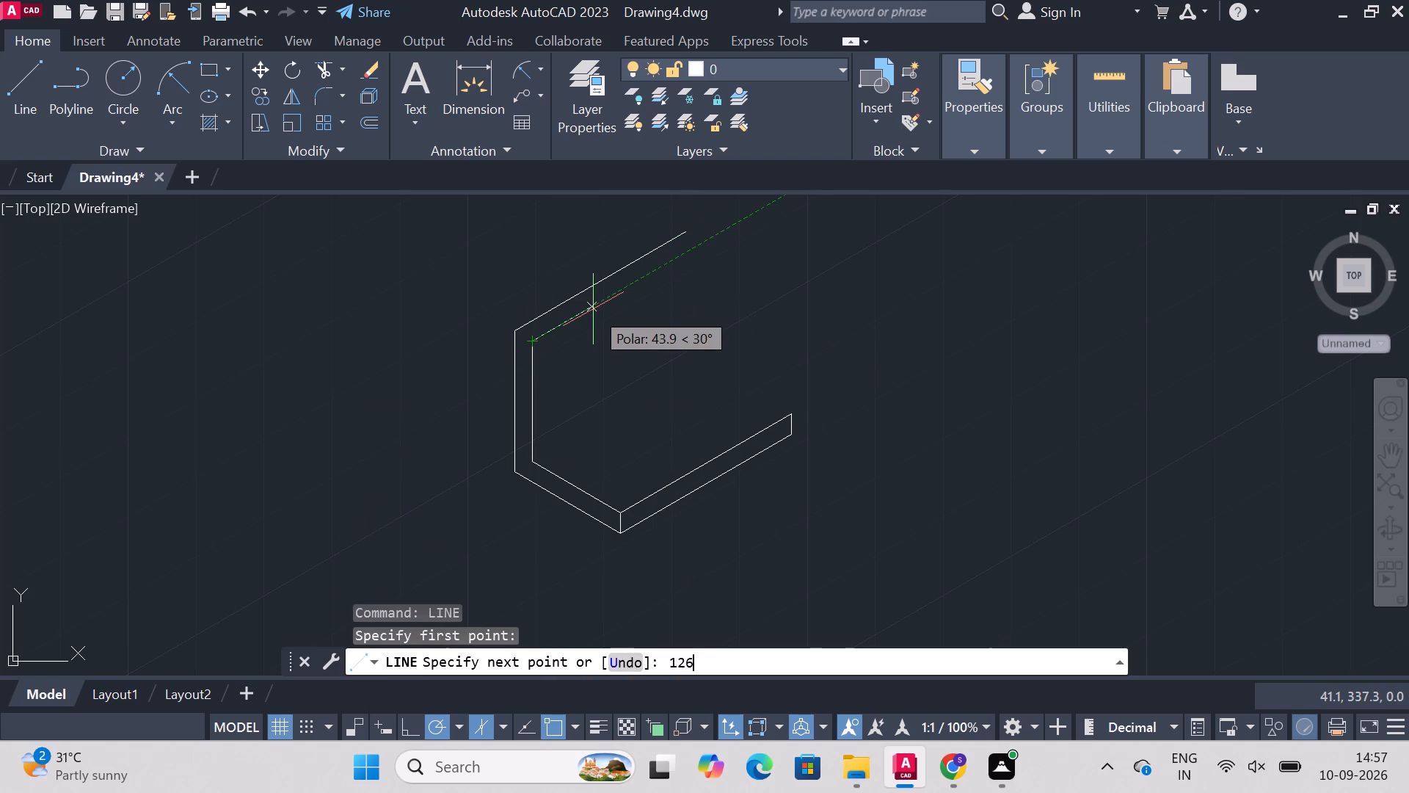
key(Return)
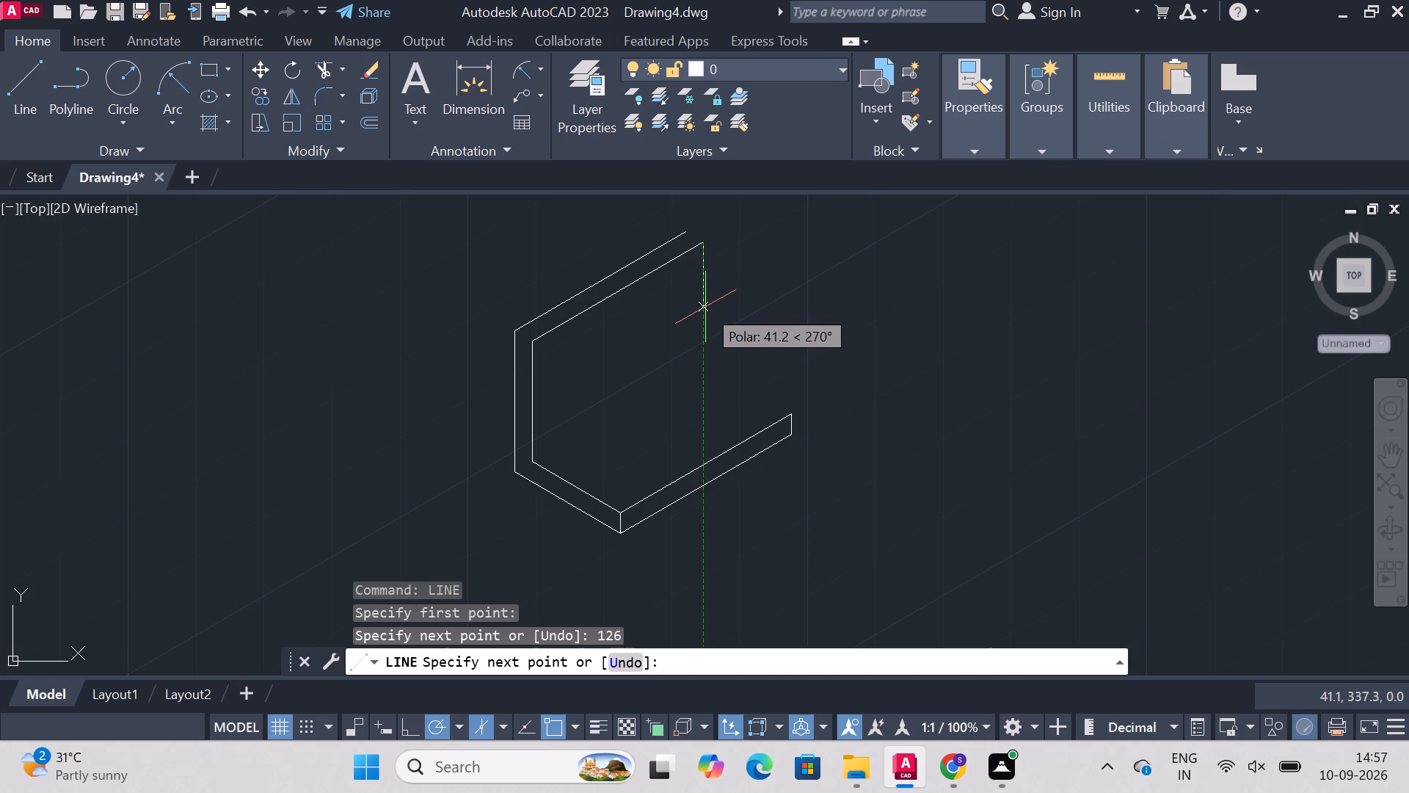
text(77)
key(Return)
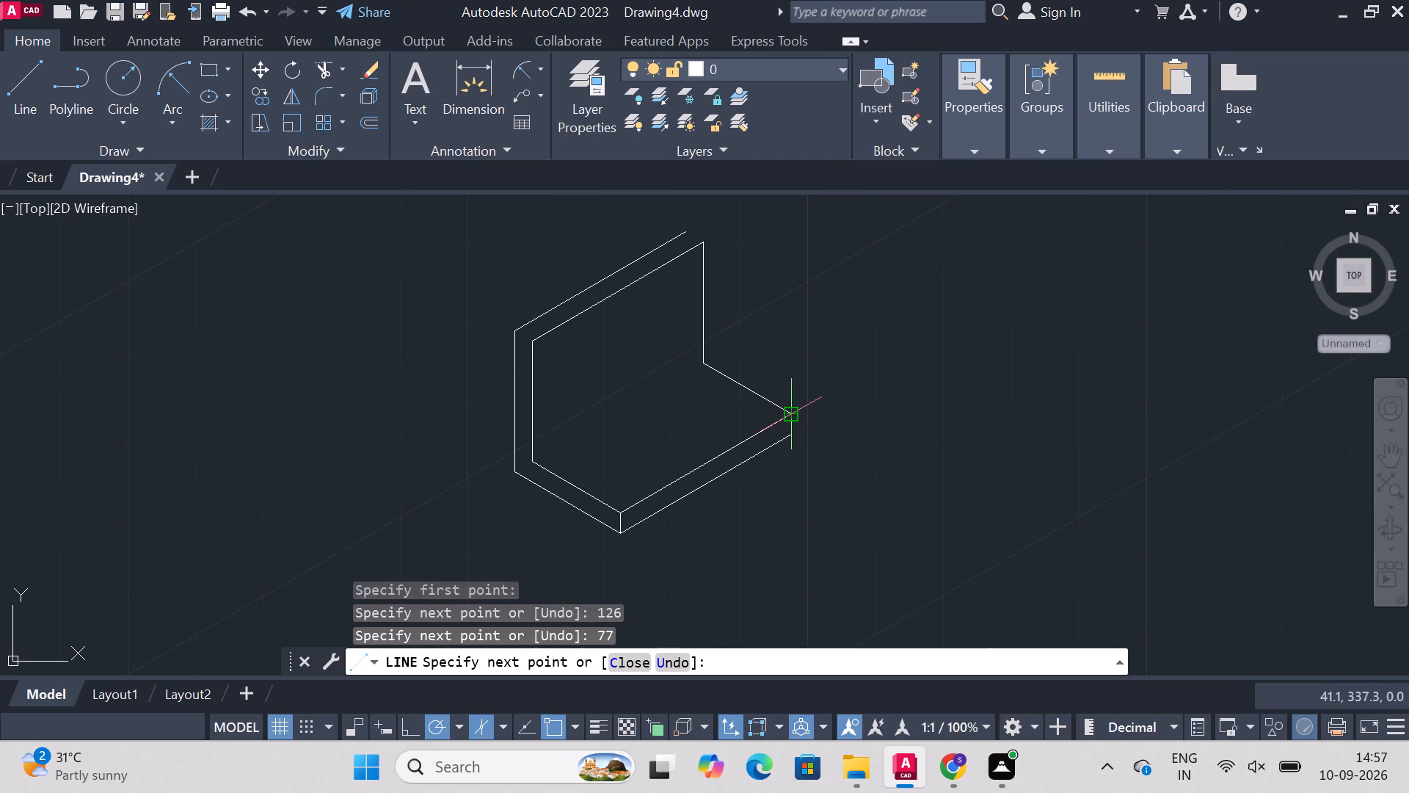
key(Escape)
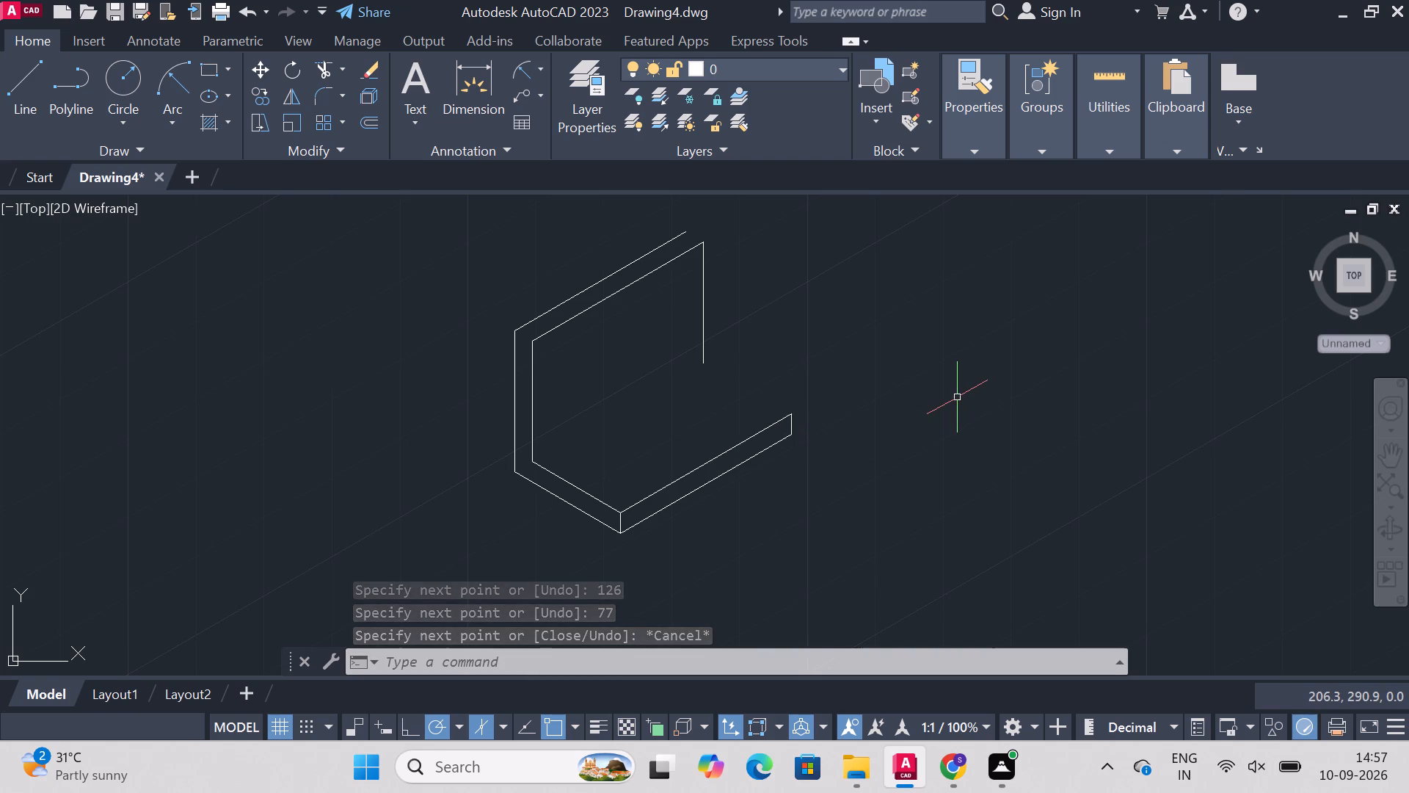
Join the base's upper end corner to the lower end of the new 77-unit vertical with a line.
text(line)
key(Return)
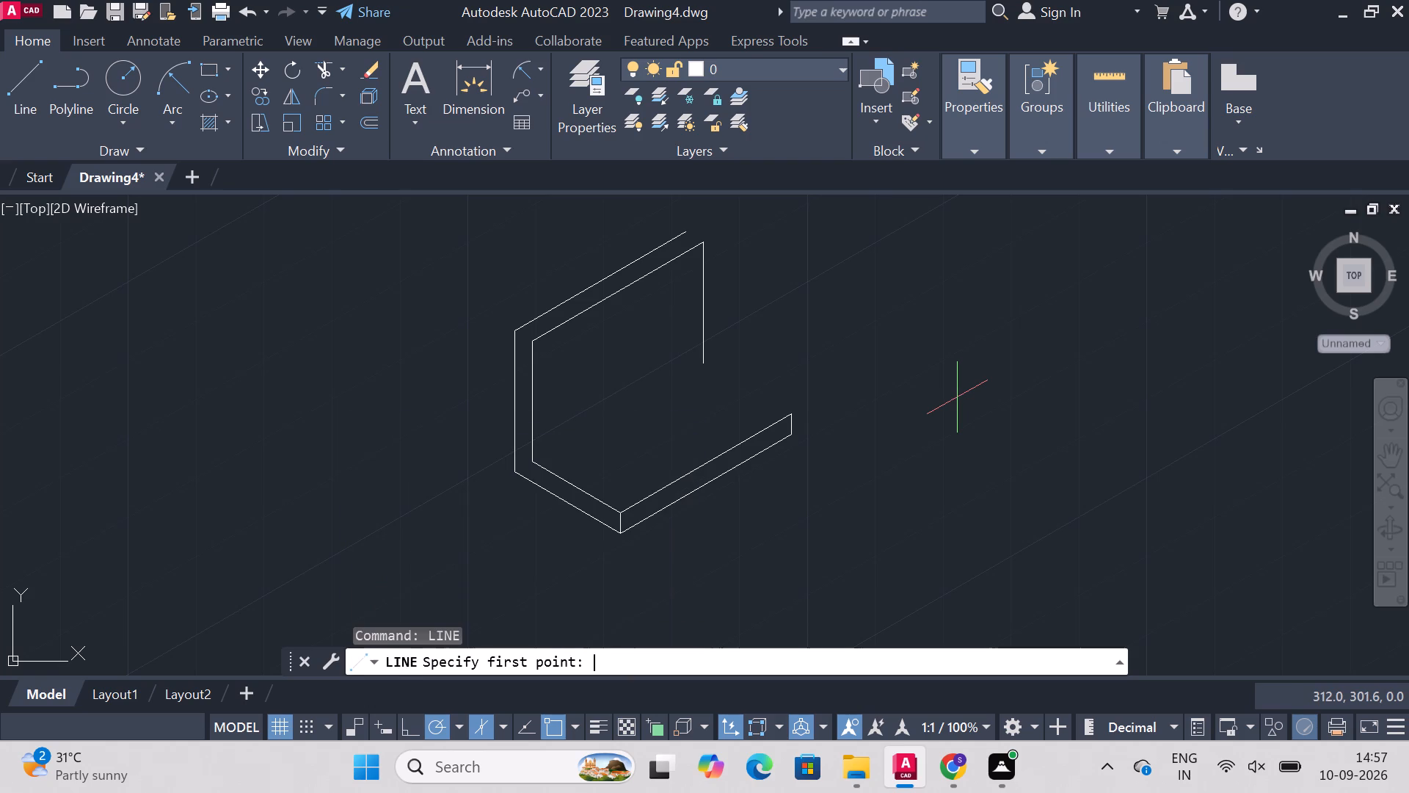
click(794, 409)
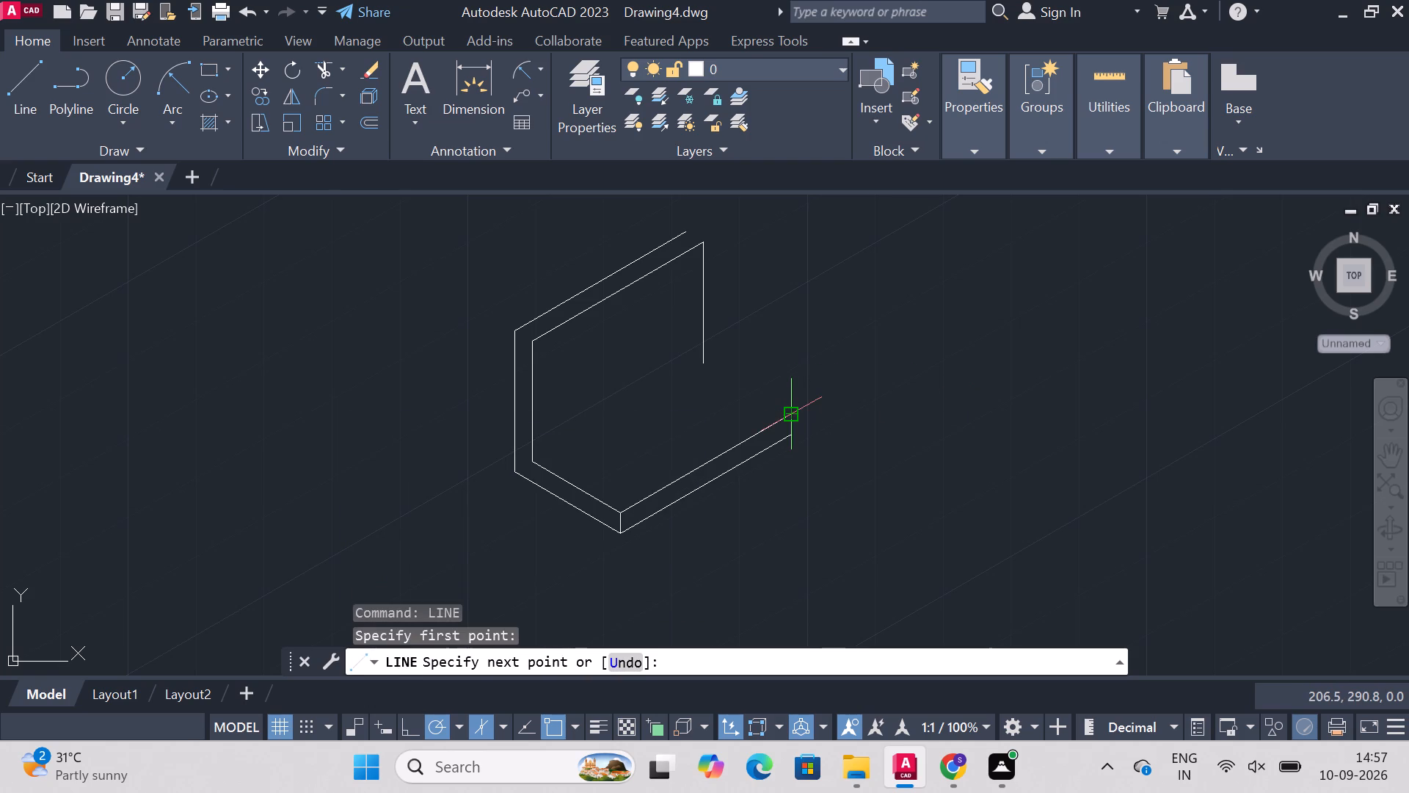
click(697, 359)
key(Escape)
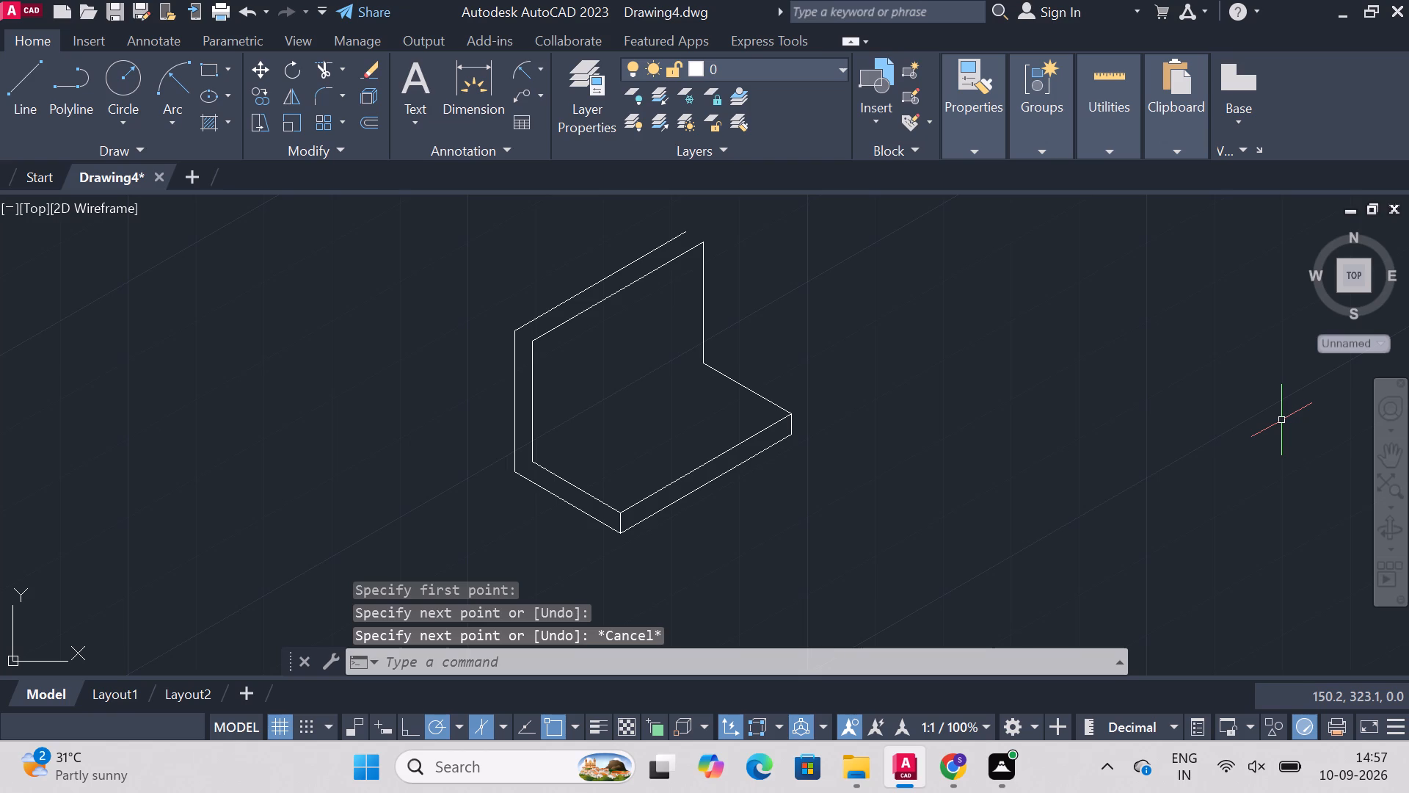
From the inner top corner, draw lines about 17 units at 330°, 63 units at 30°, and back at 150° across to the outer top edge.
text(line)
key(Return)
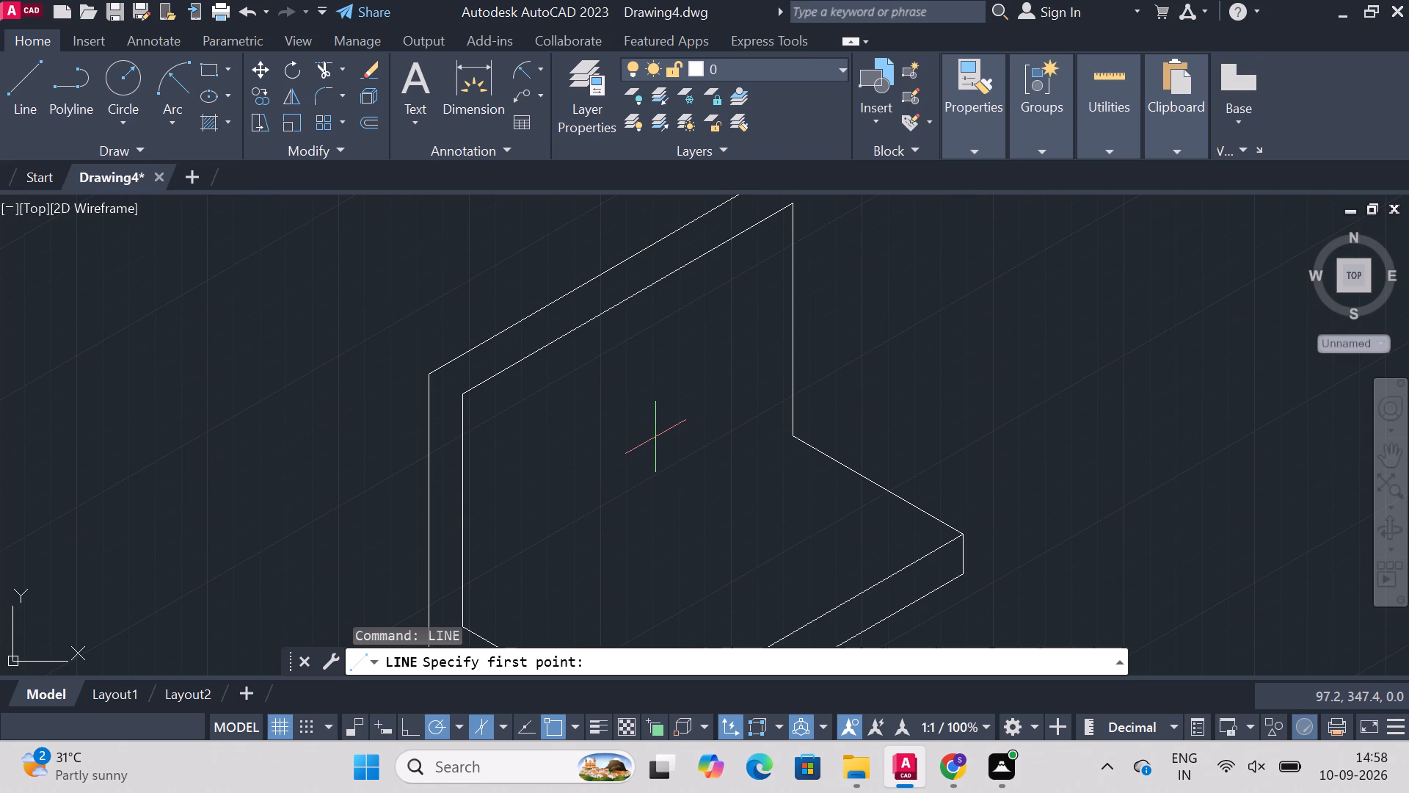
text(line)
key(Return)
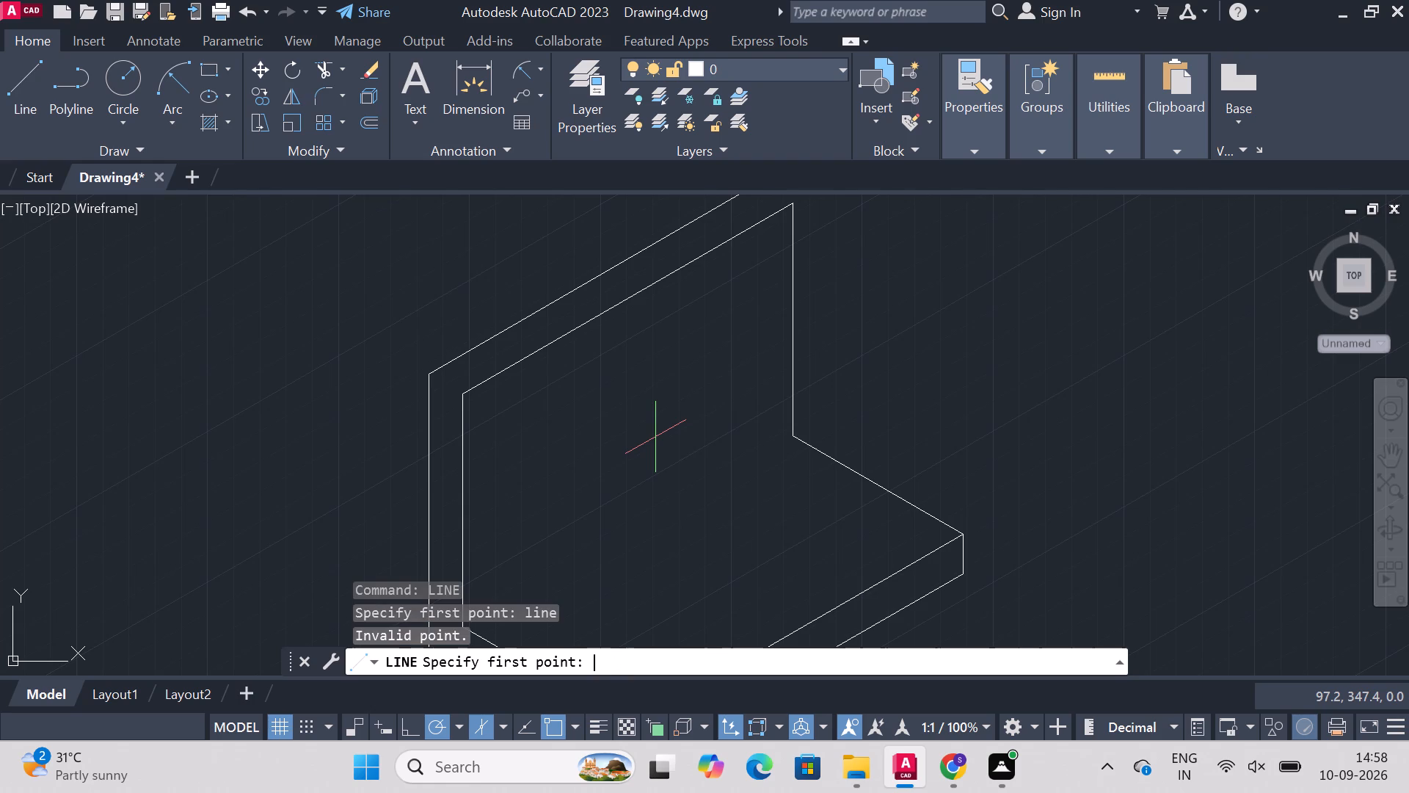
click(466, 397)
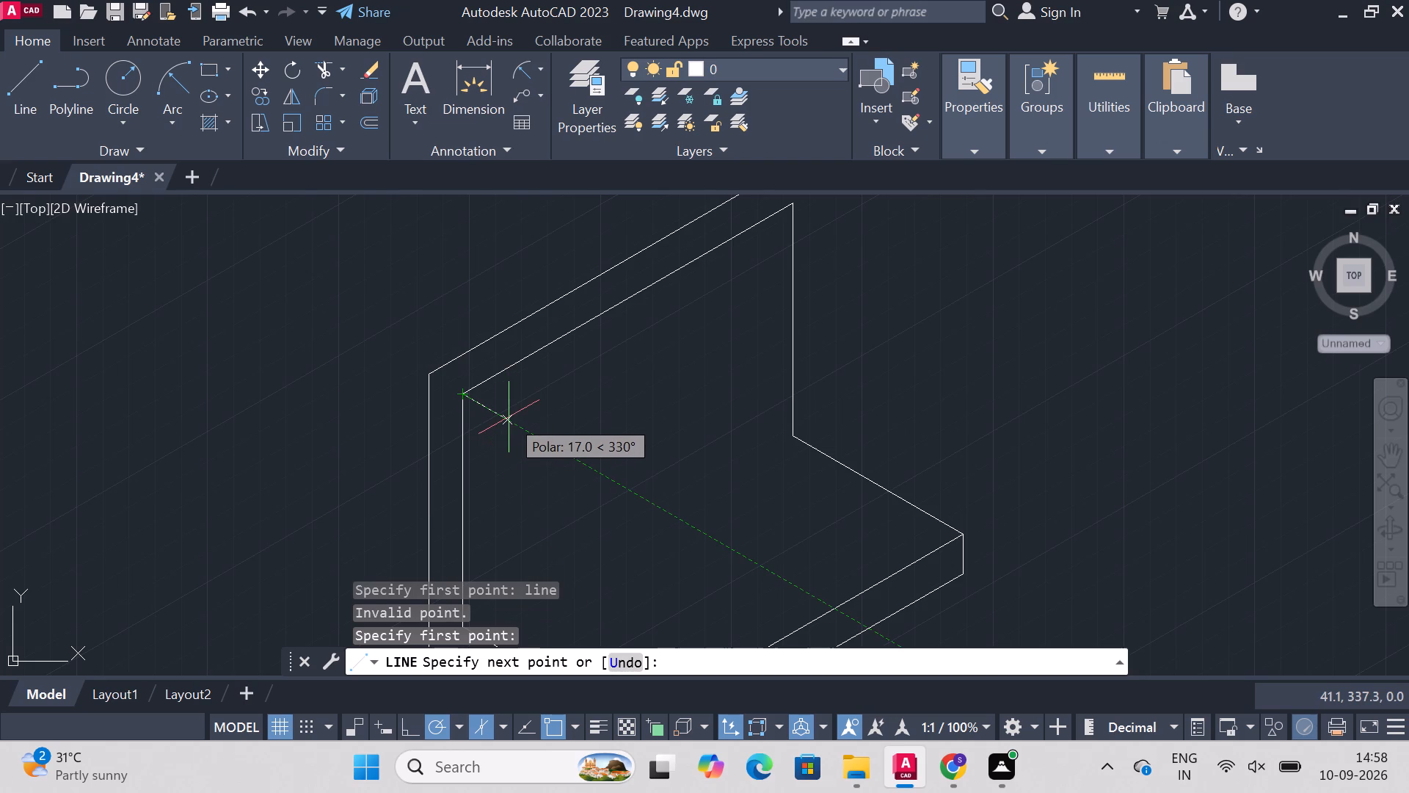
click(509, 417)
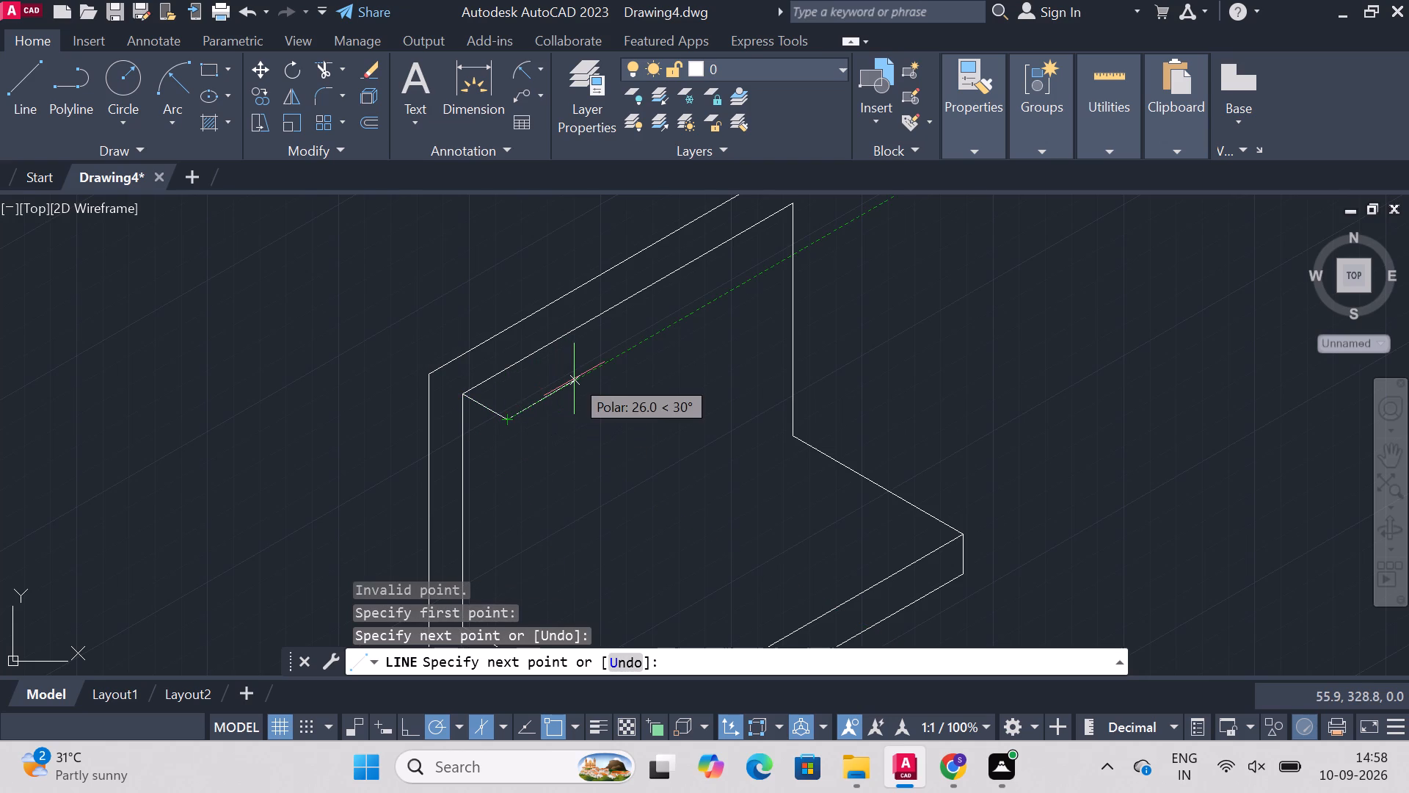
text(63)
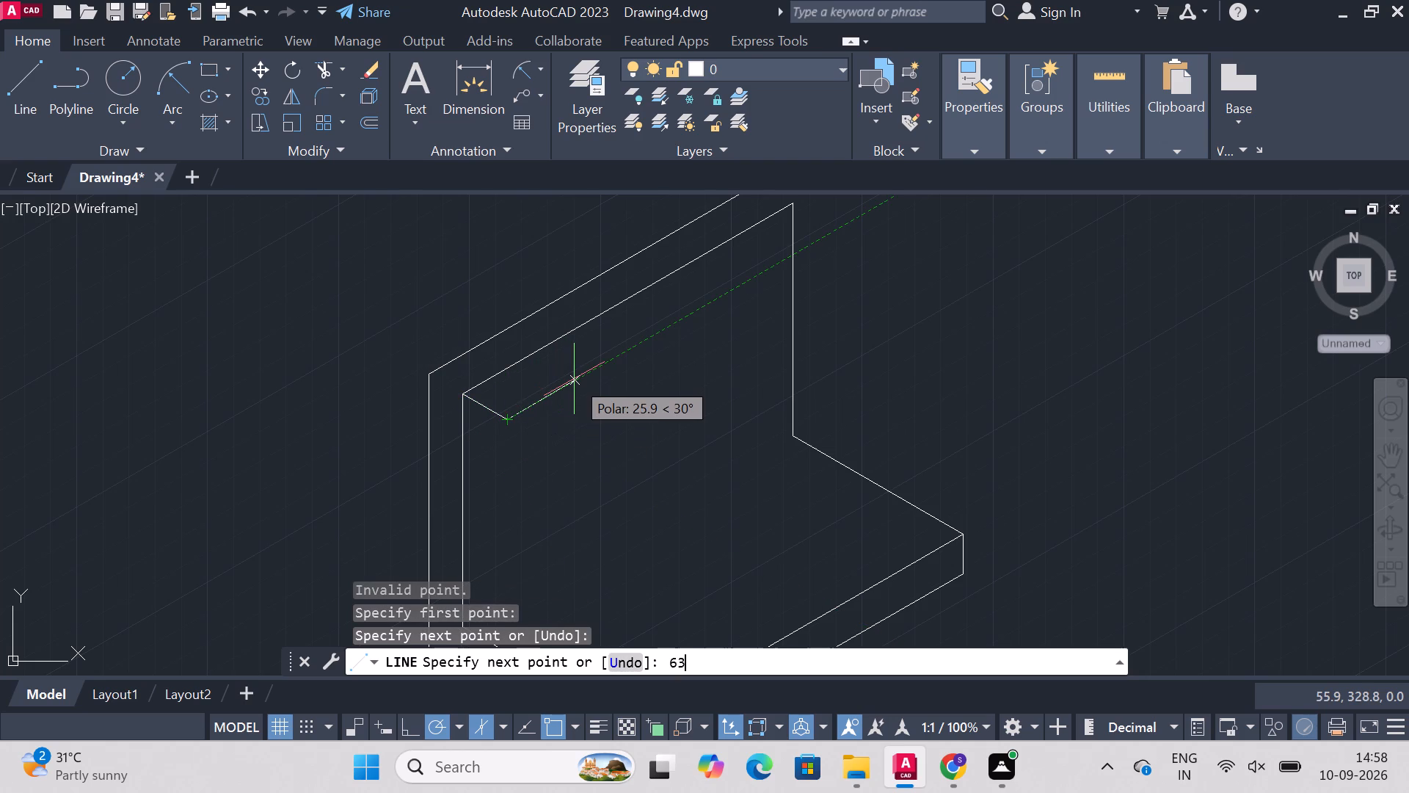
key(Return)
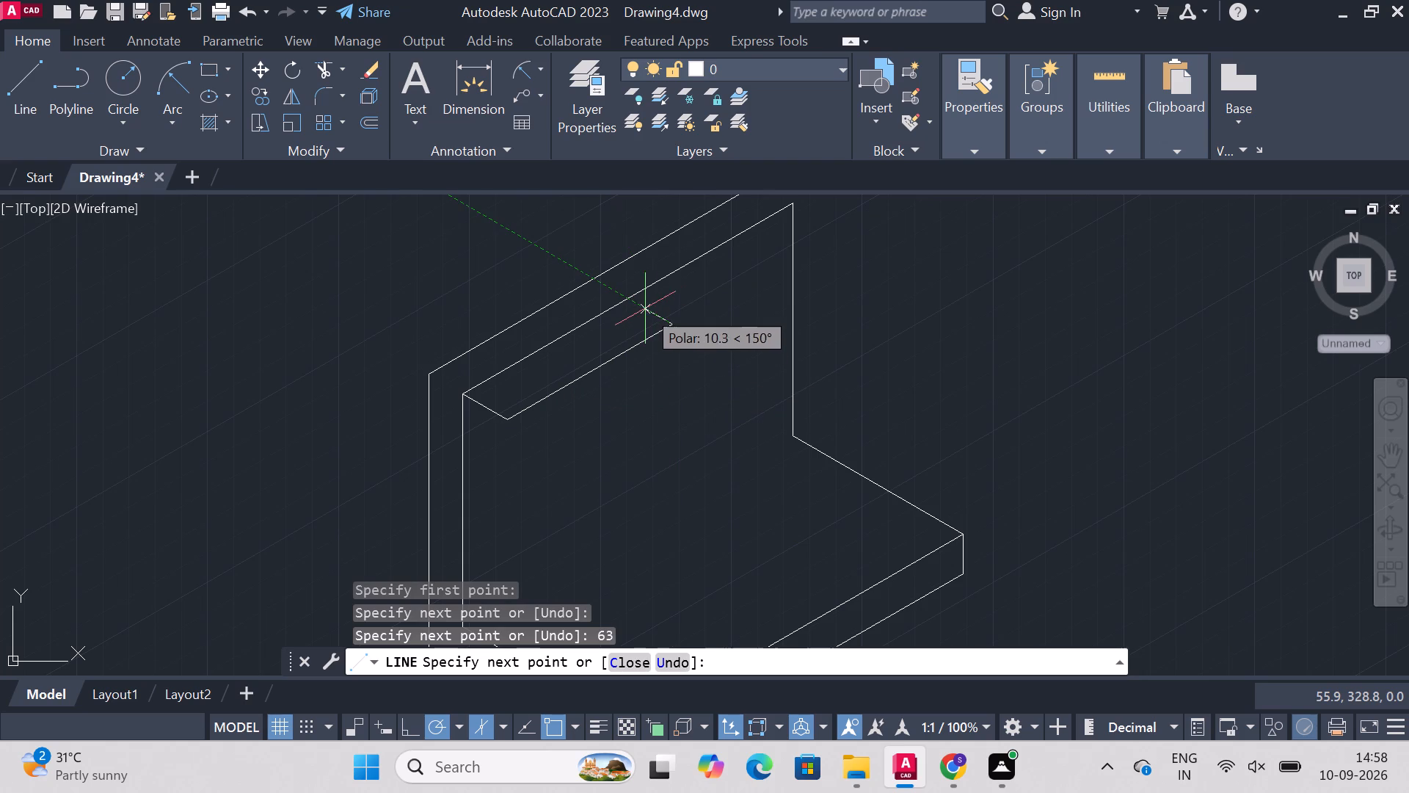
click(627, 302)
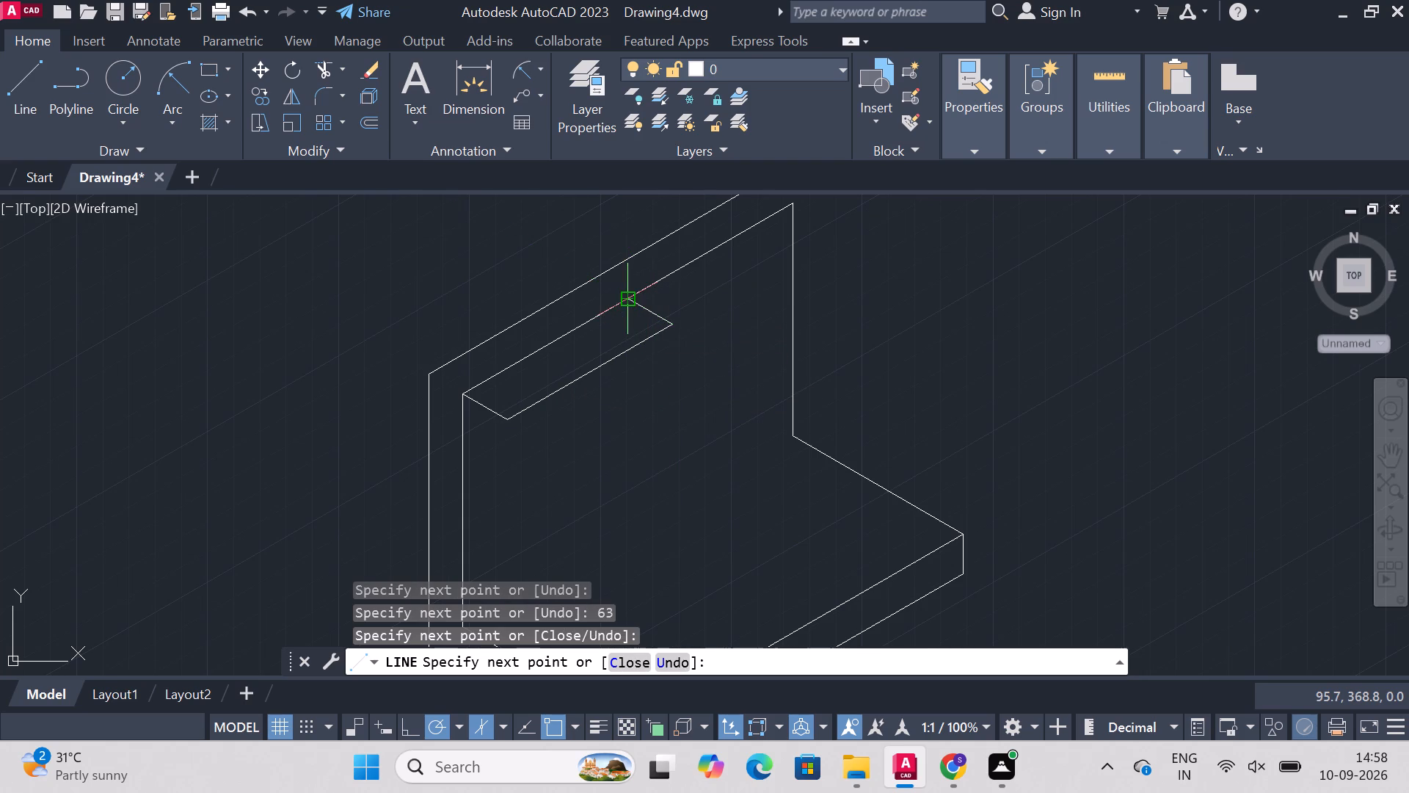
click(591, 283)
click(591, 283)
key(Escape)
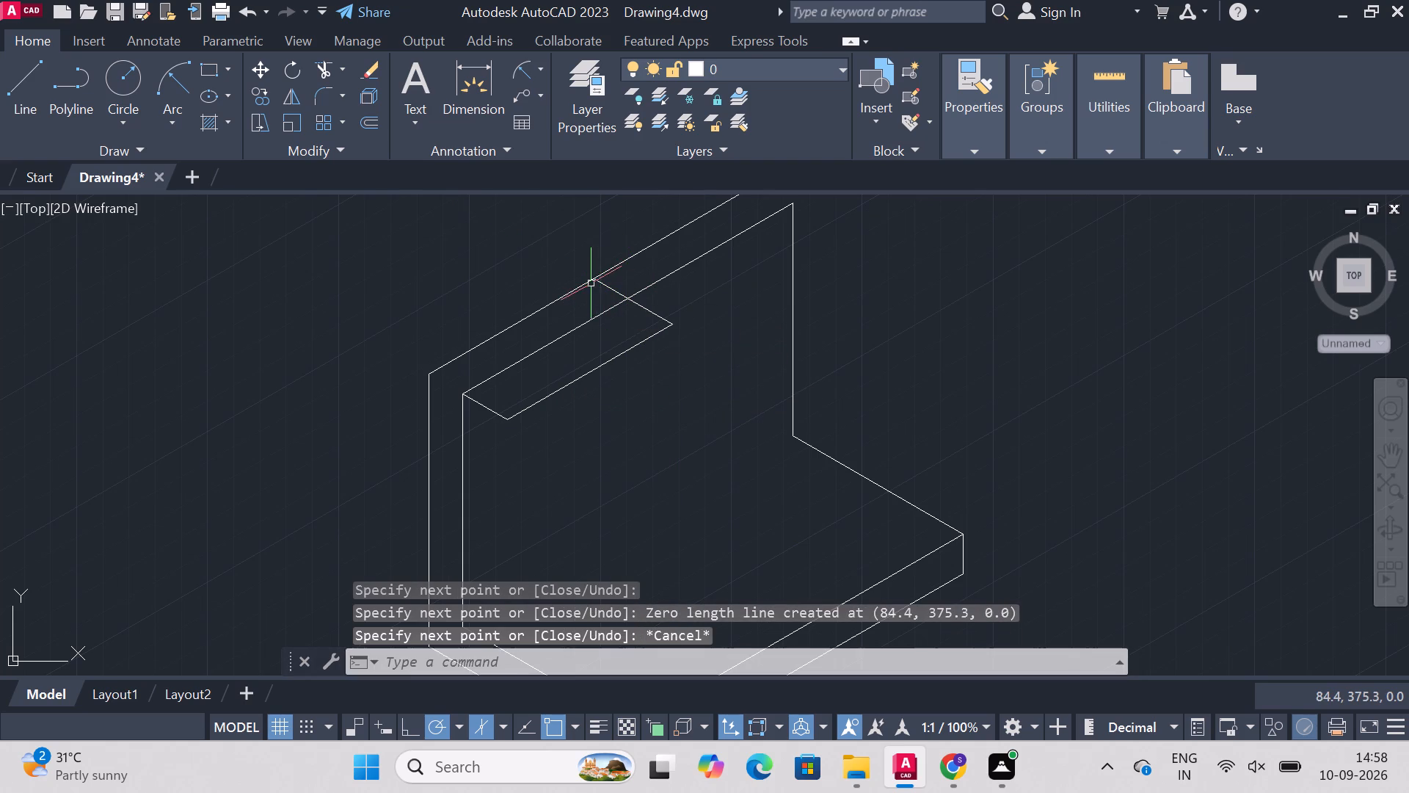
Trim away the 63-unit helper line and the short line at the inner top corner.
text(tr)
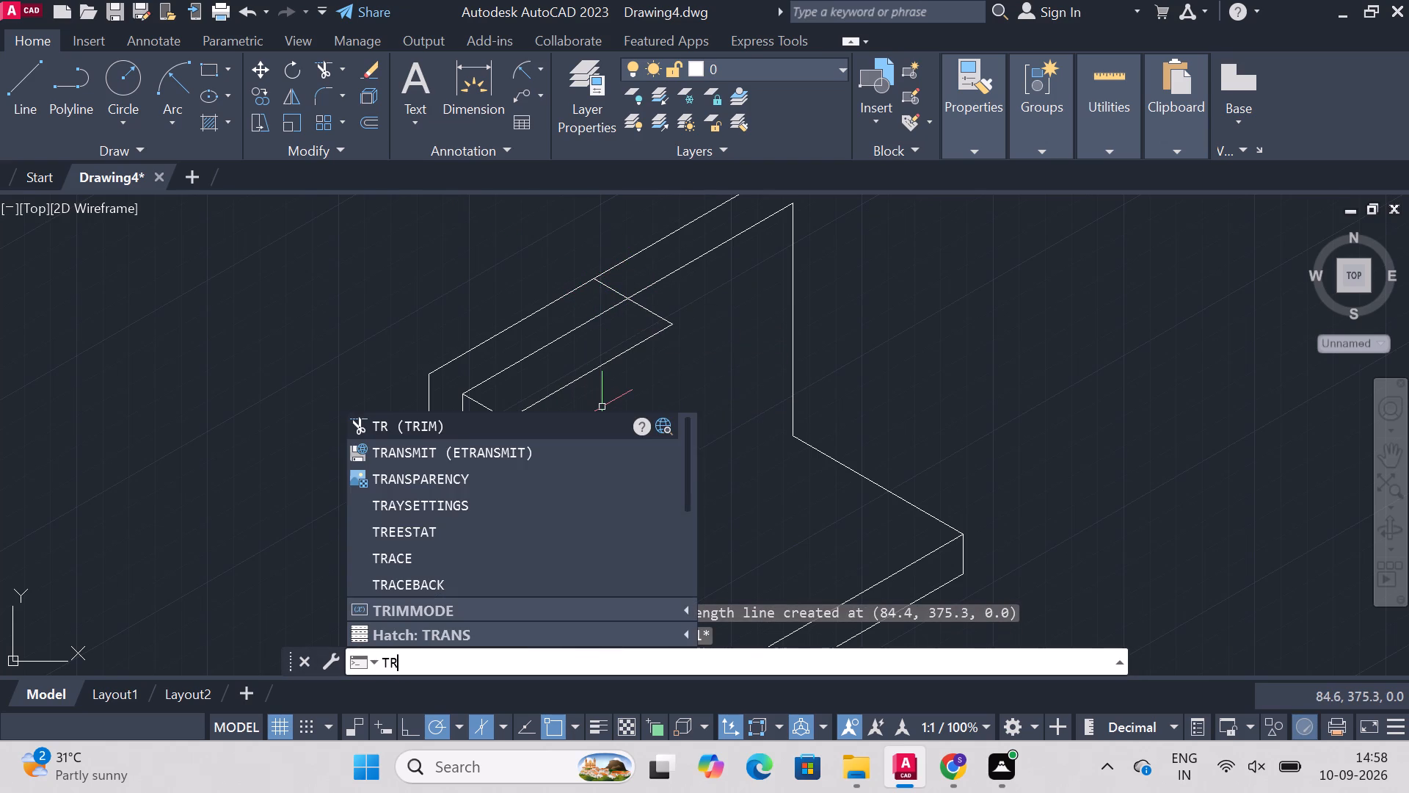
text(im)
key(Return)
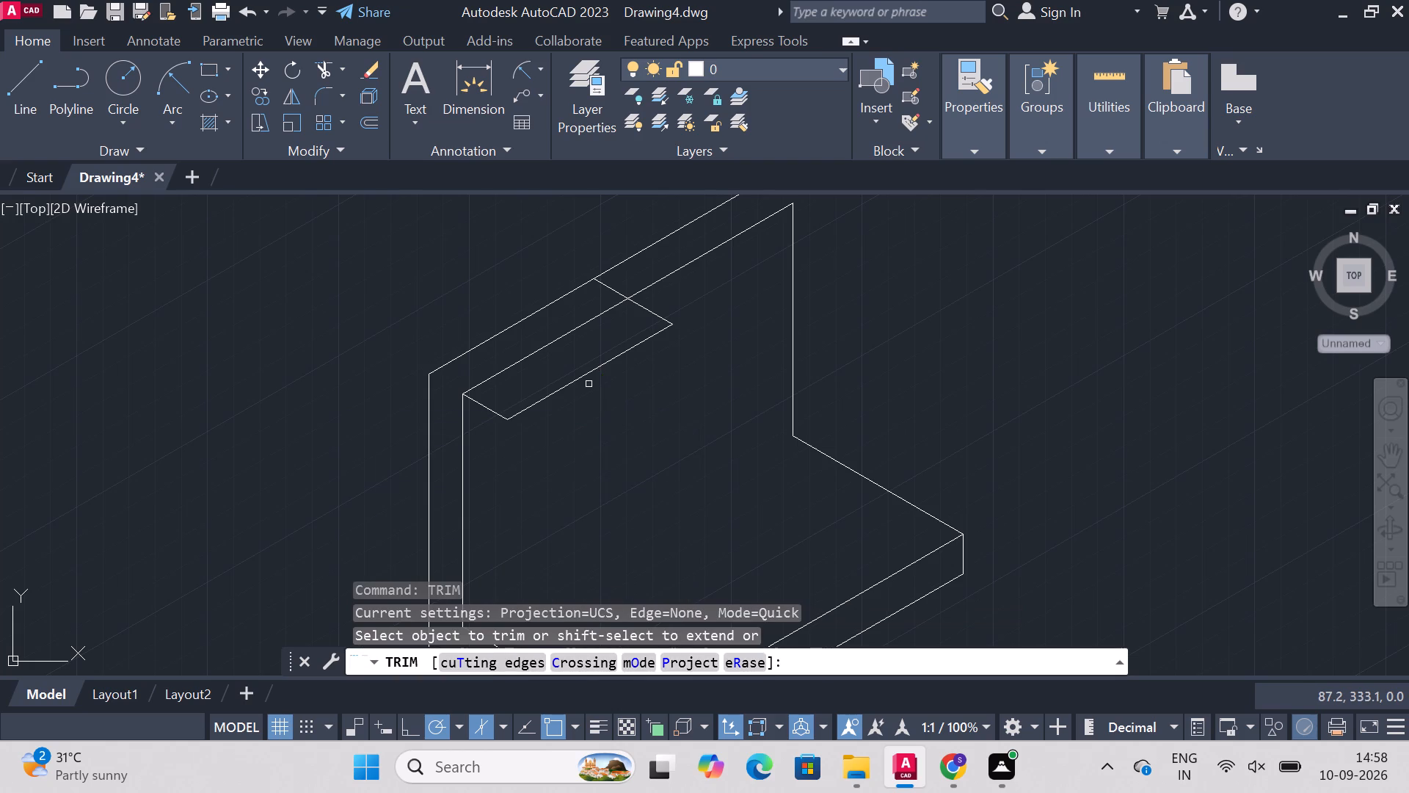
click(583, 381)
click(589, 369)
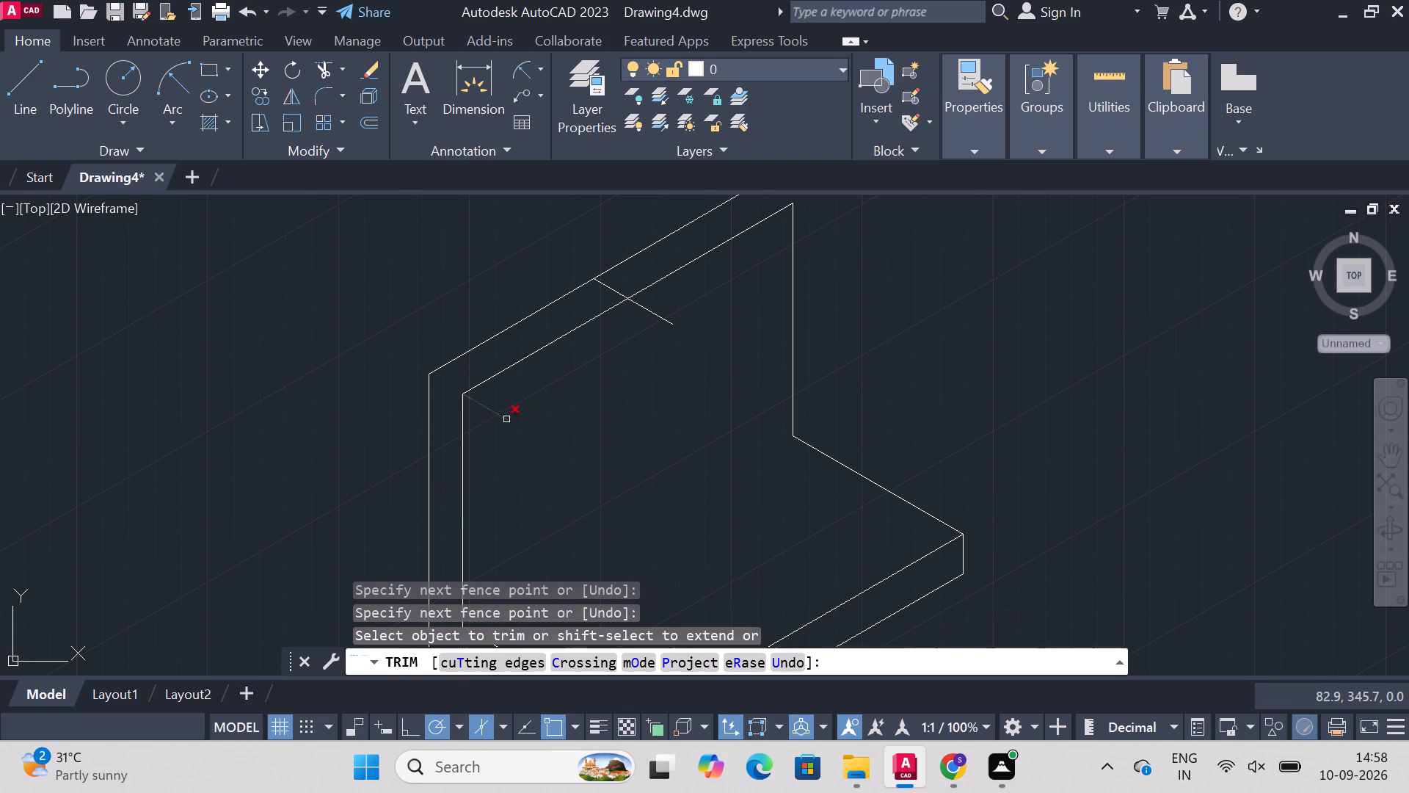
click(503, 419)
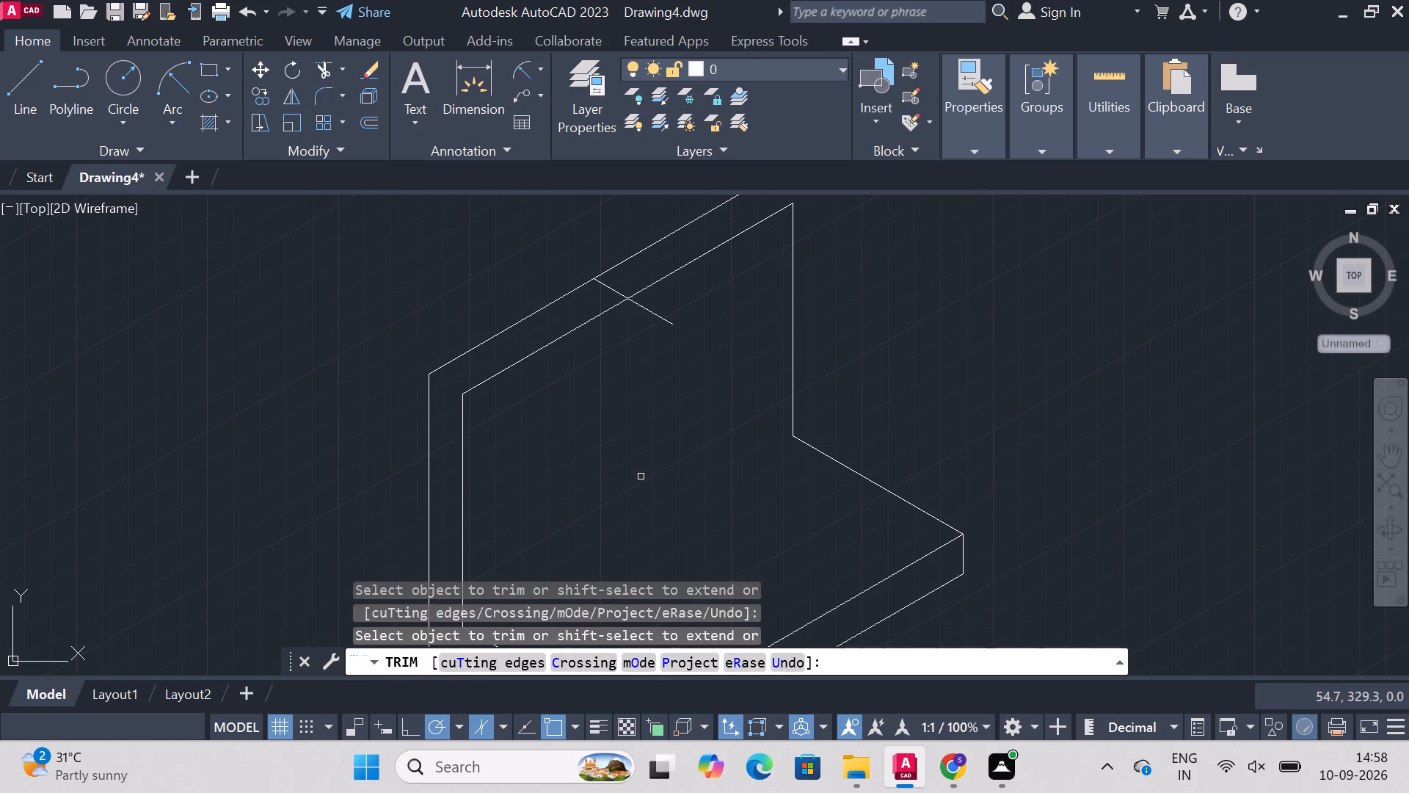
key(Escape)
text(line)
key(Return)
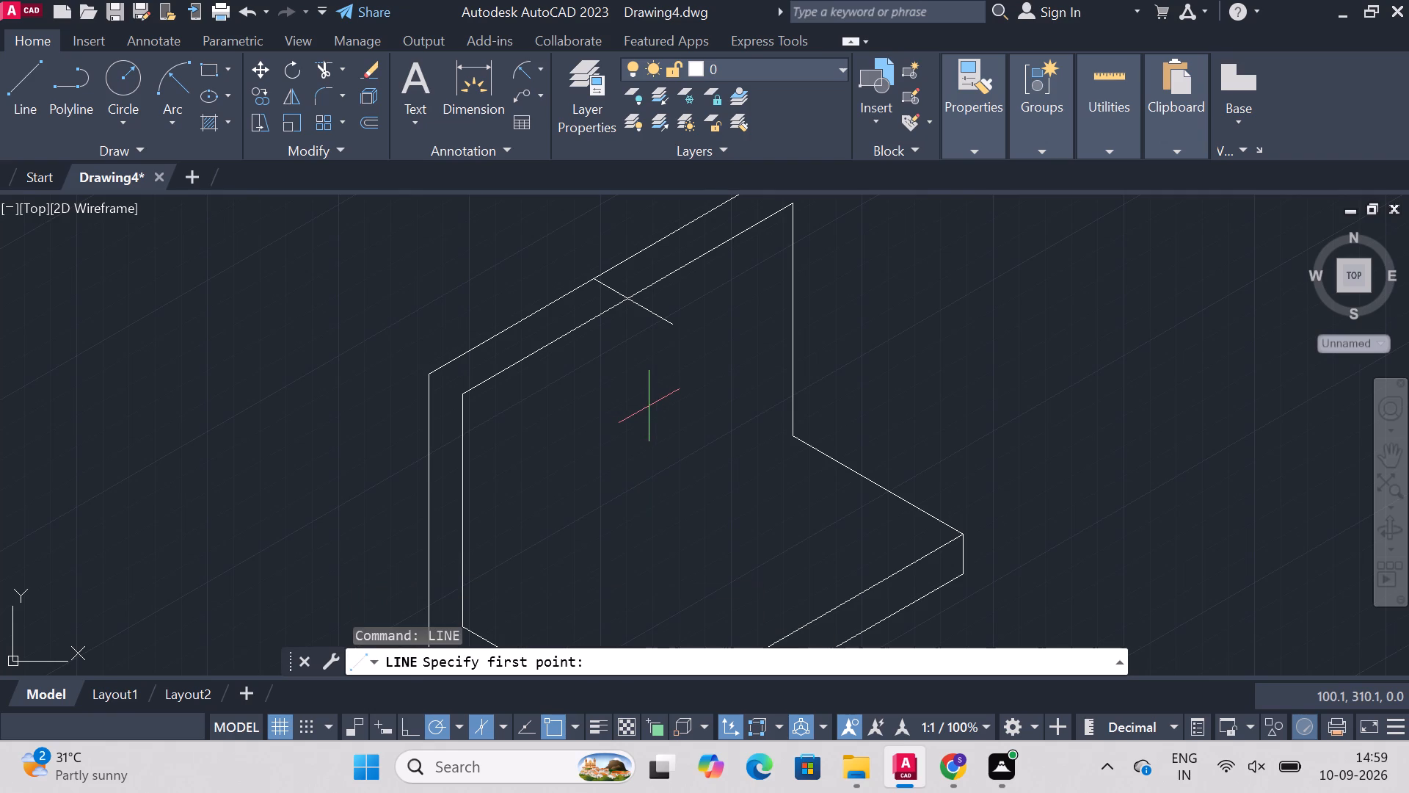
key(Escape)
Trim the part of the cross line that overhangs the inner top edge.
text(tr)
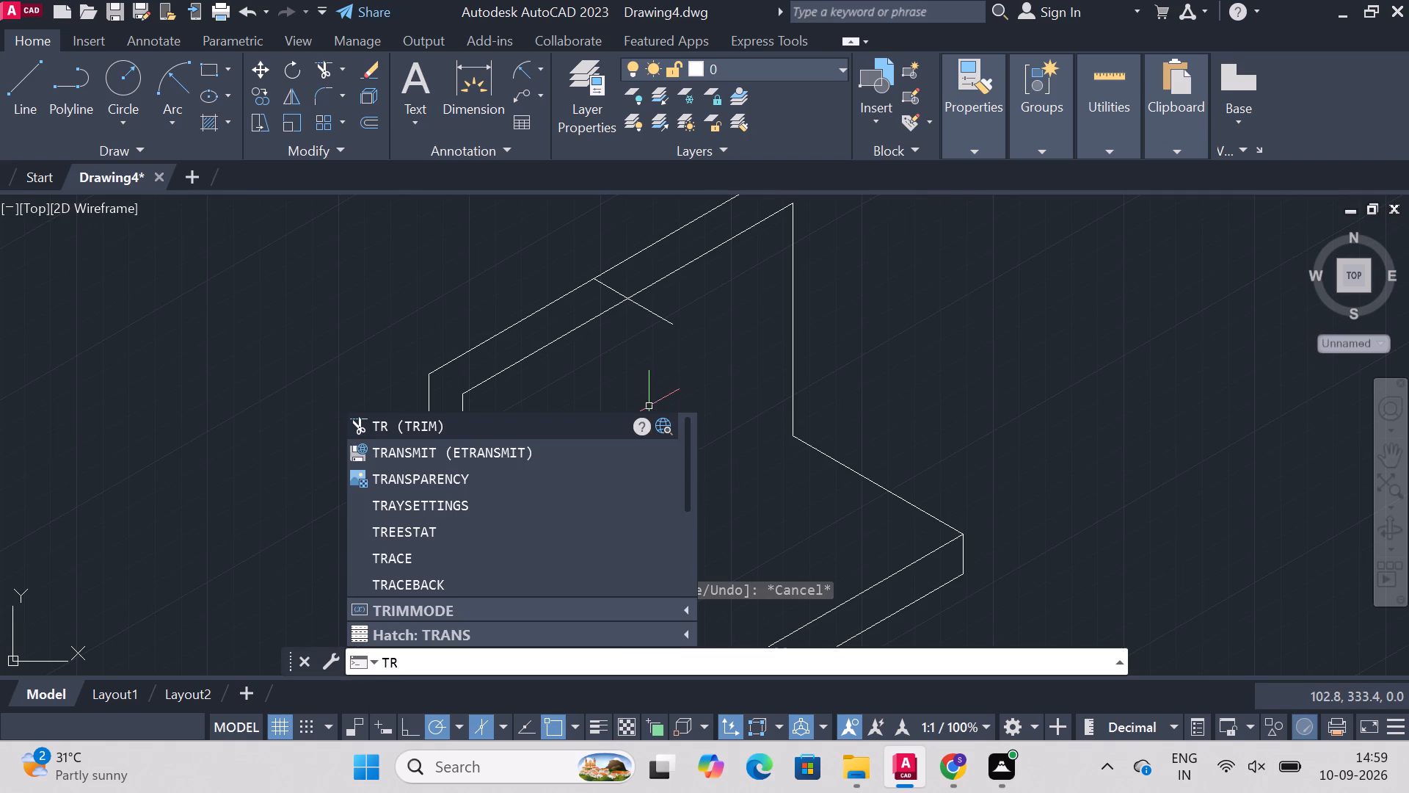
text(im)
key(Return)
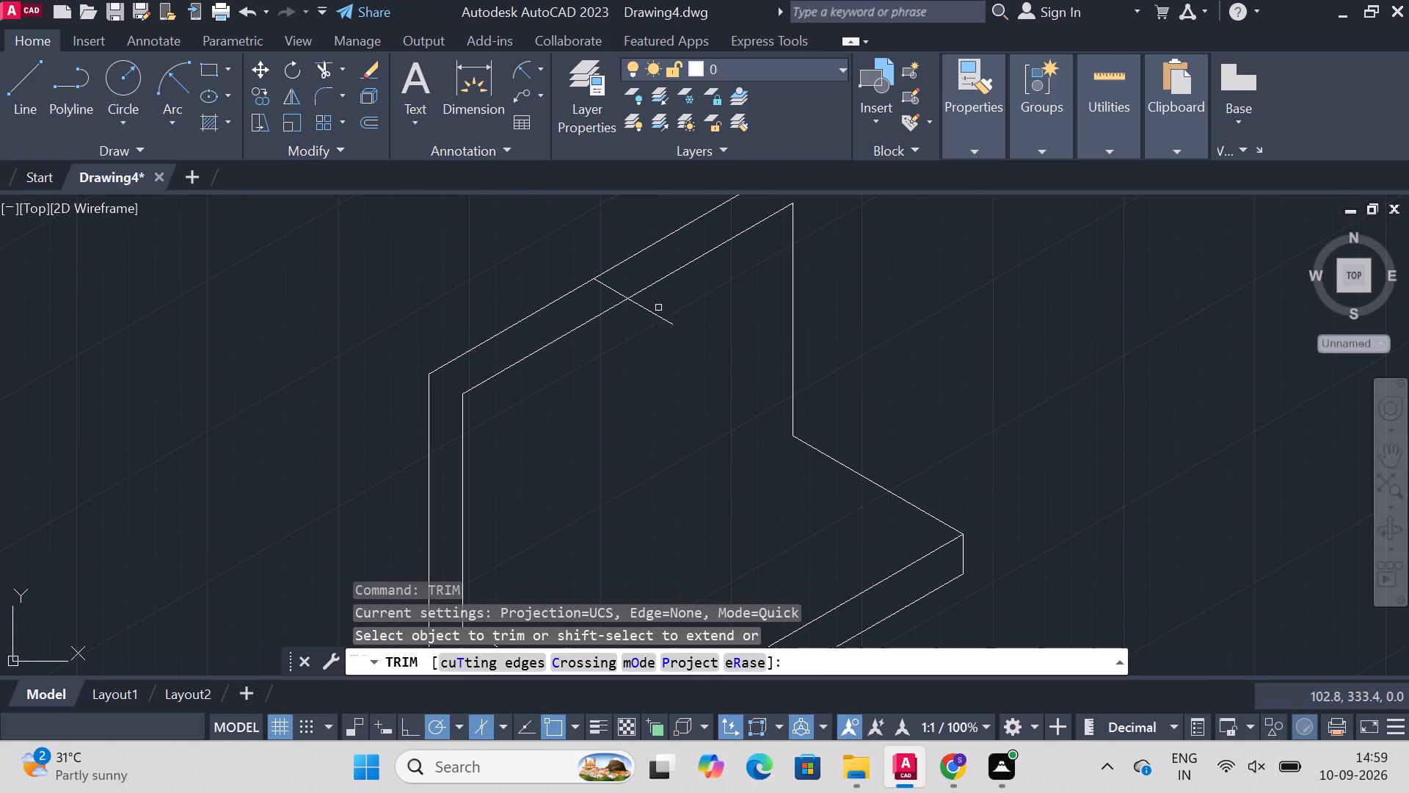
click(663, 319)
key(Escape)
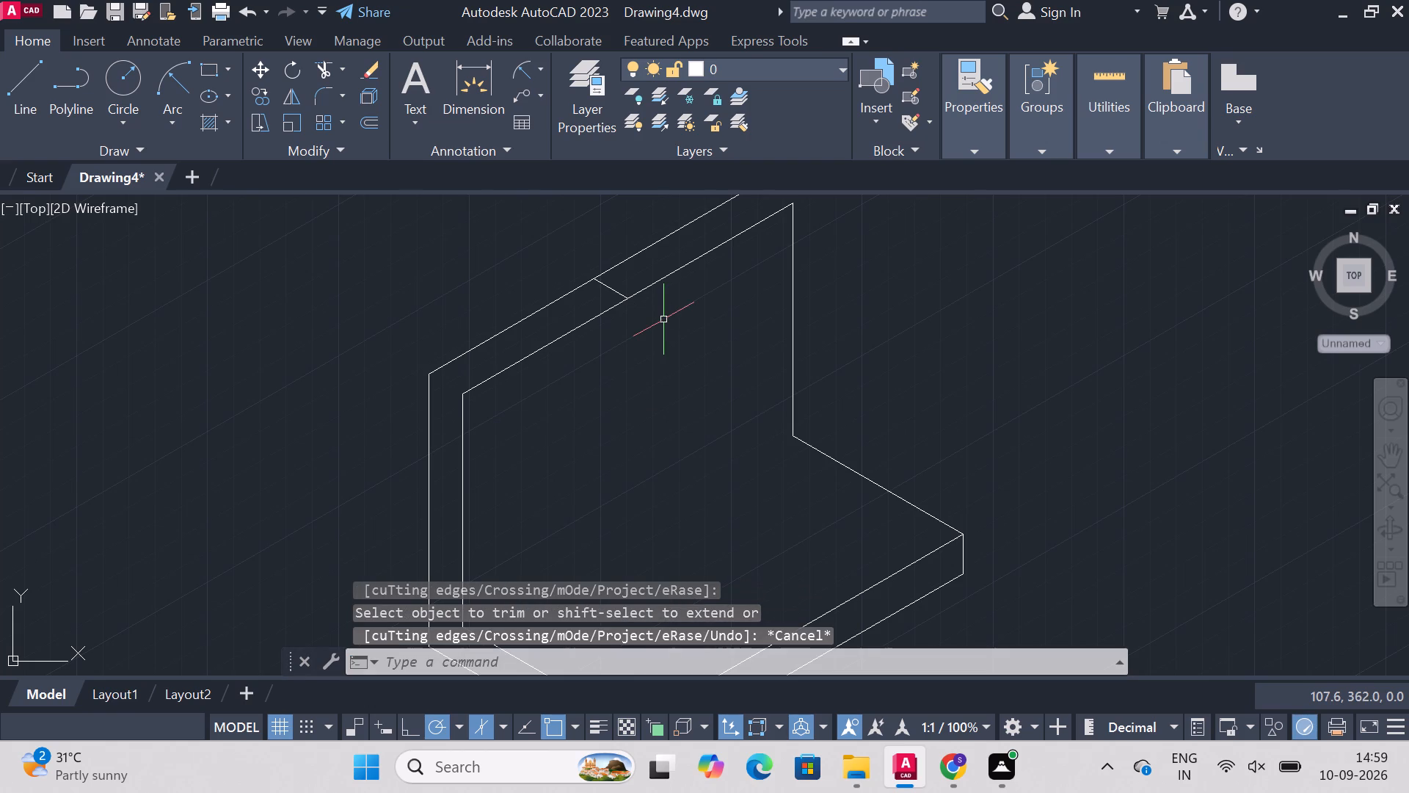
Draw a 25-unit line at 330° from the cross line's end on the inner top edge.
text(line)
key(Return)
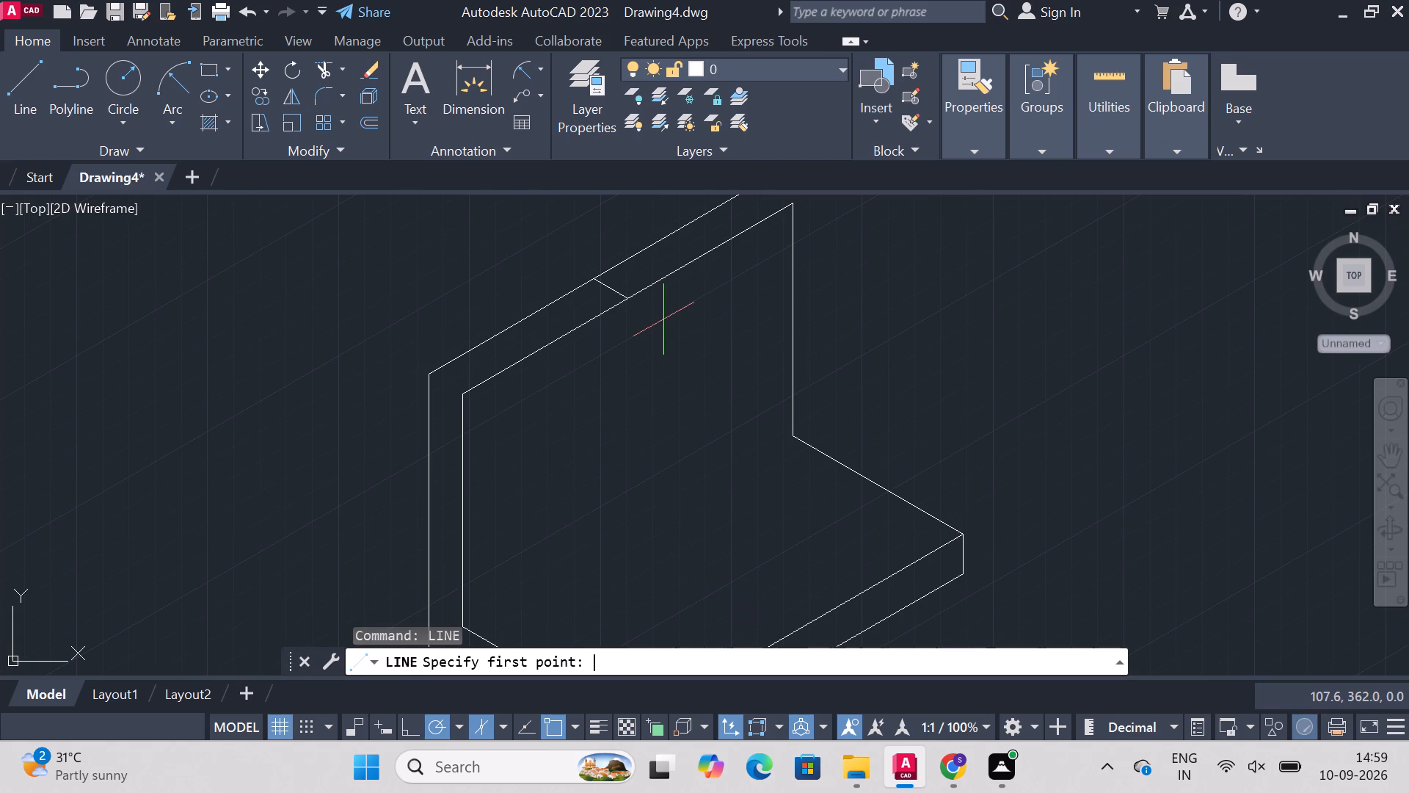
click(629, 300)
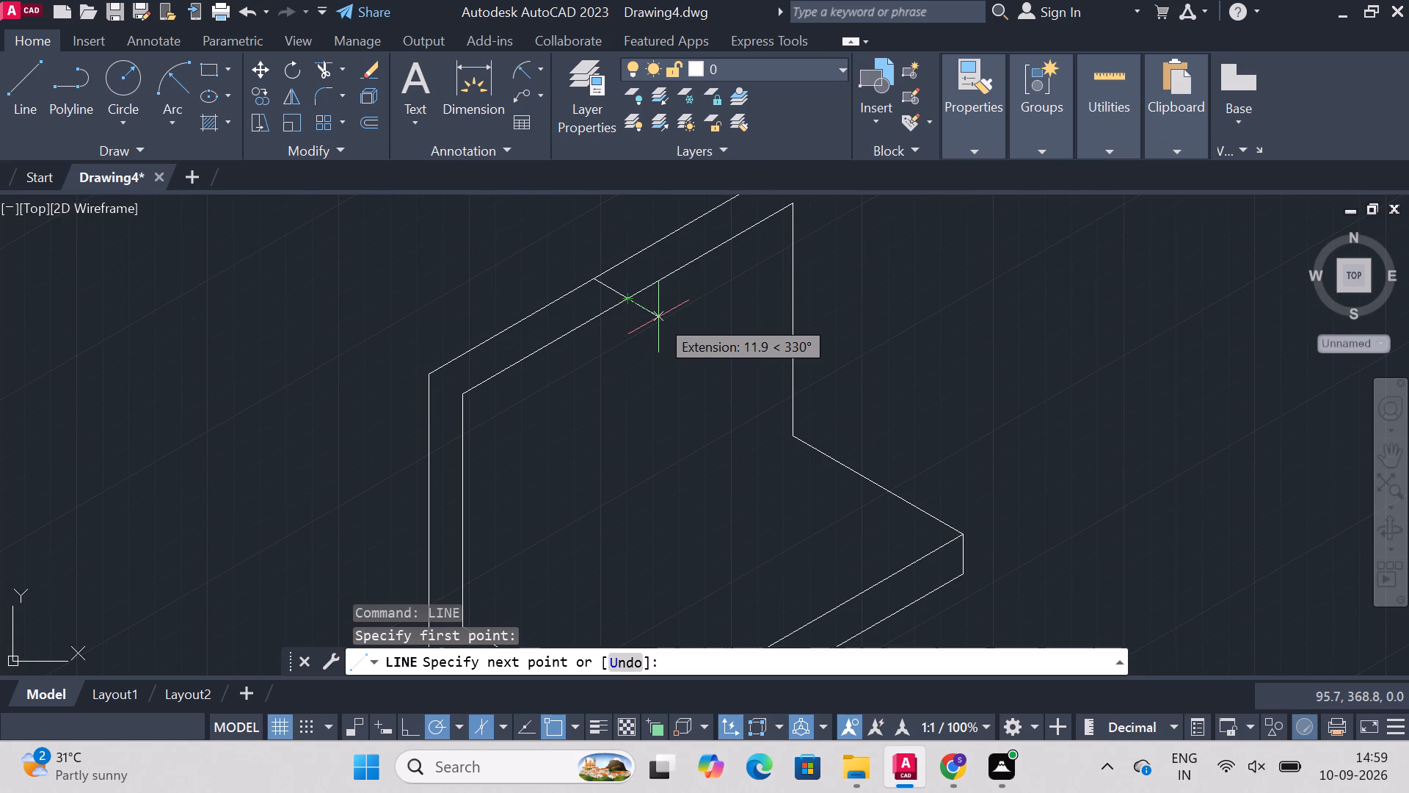
text(25)
key(Return)
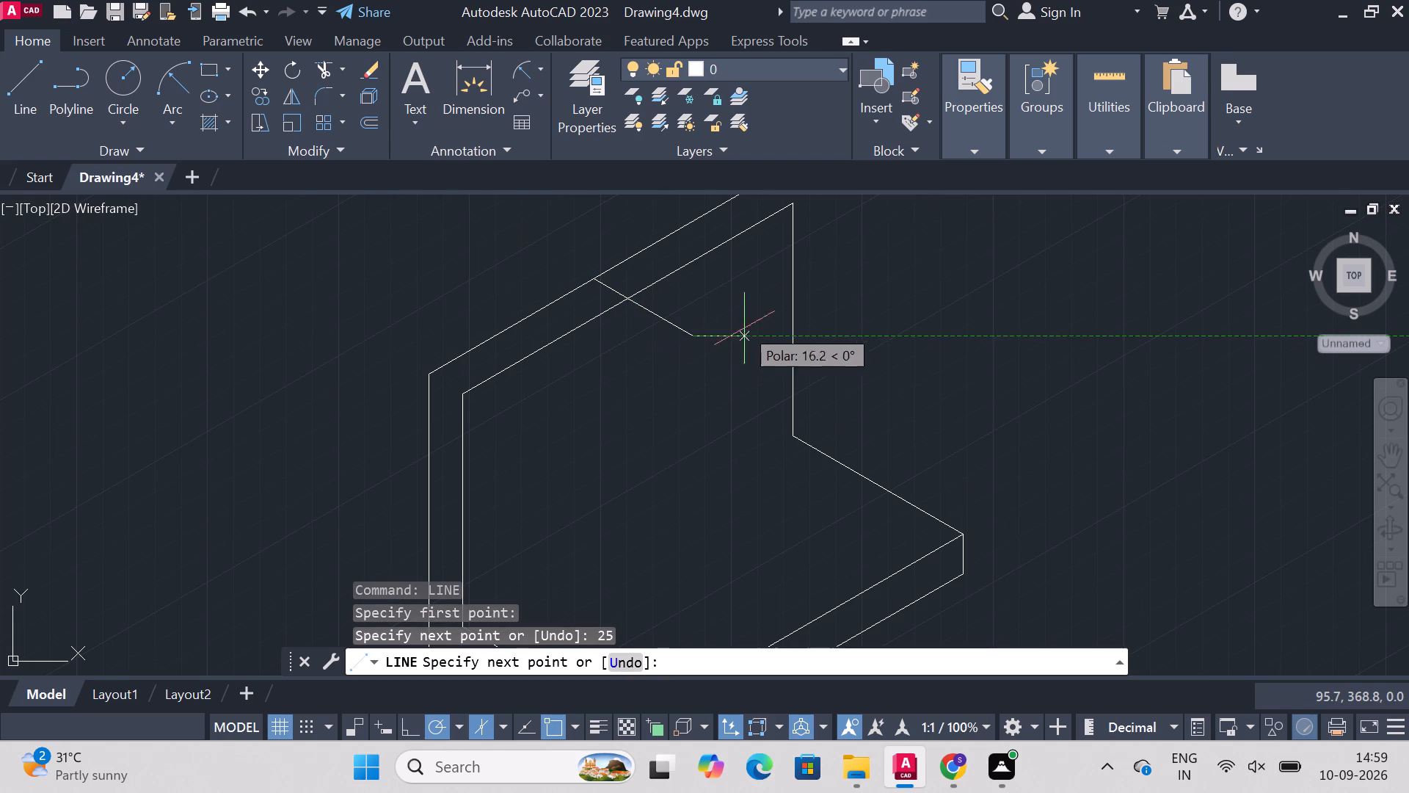
key(Escape)
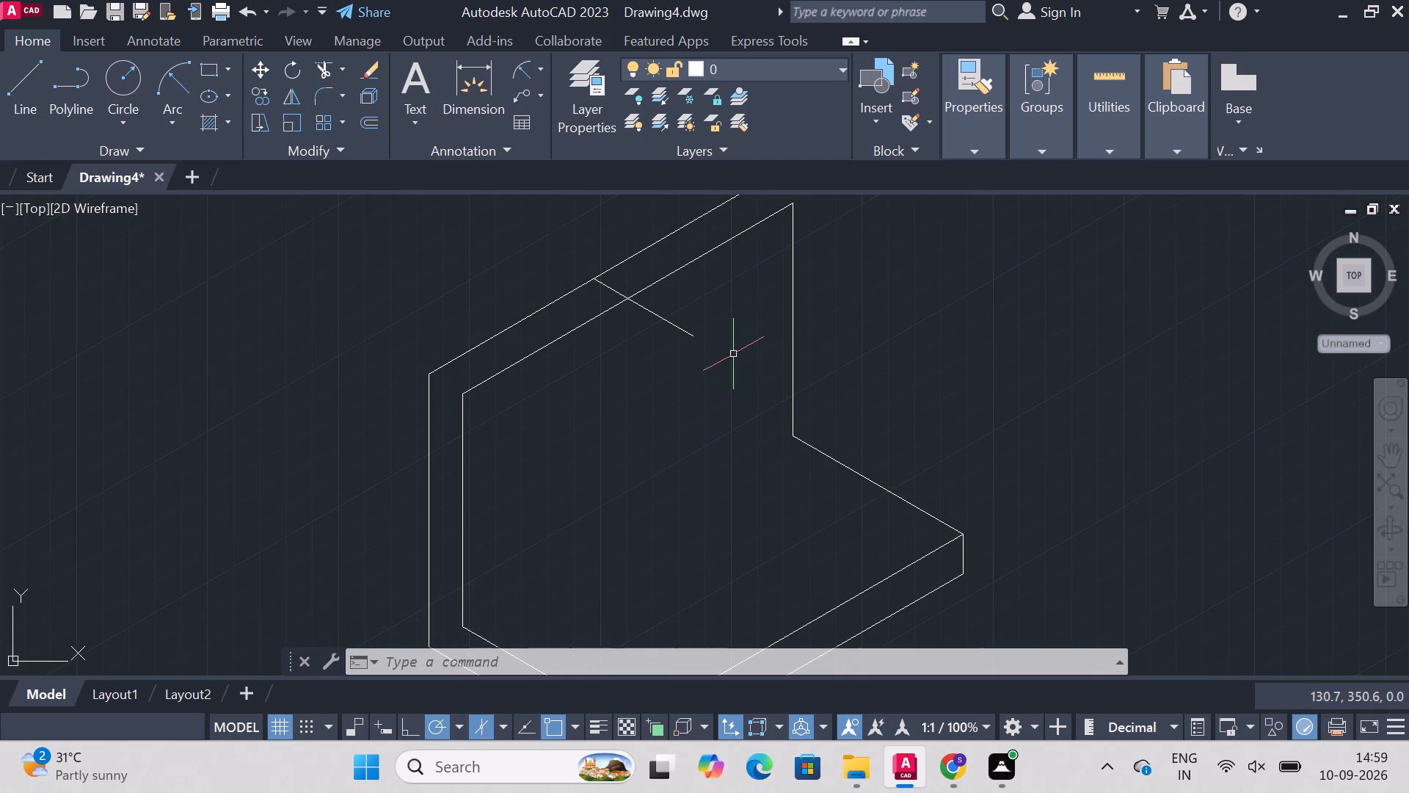
Draw an isocircle of radius 9 centred on the free end of the 25-unit line.
text(el)
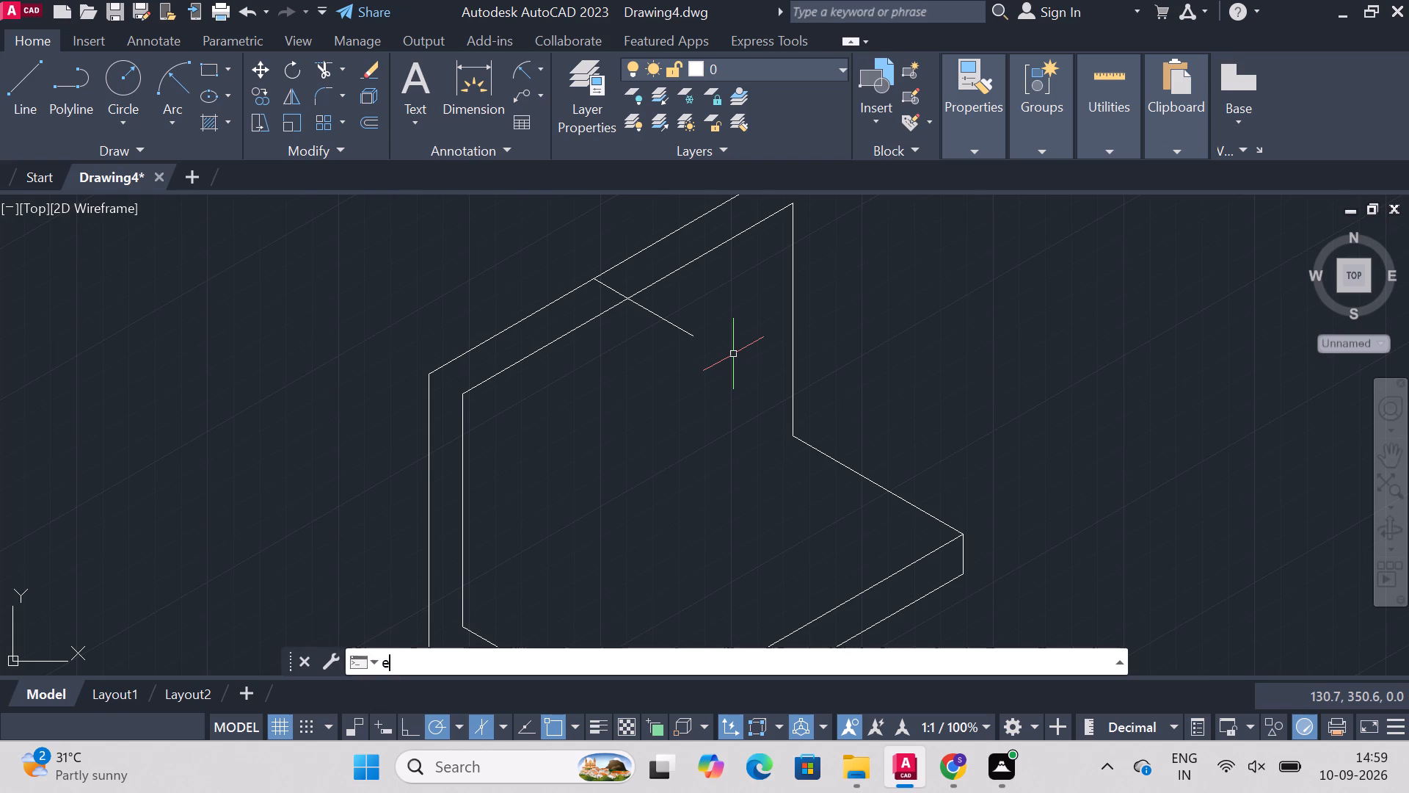
key(Return)
text(iso)
key(Return)
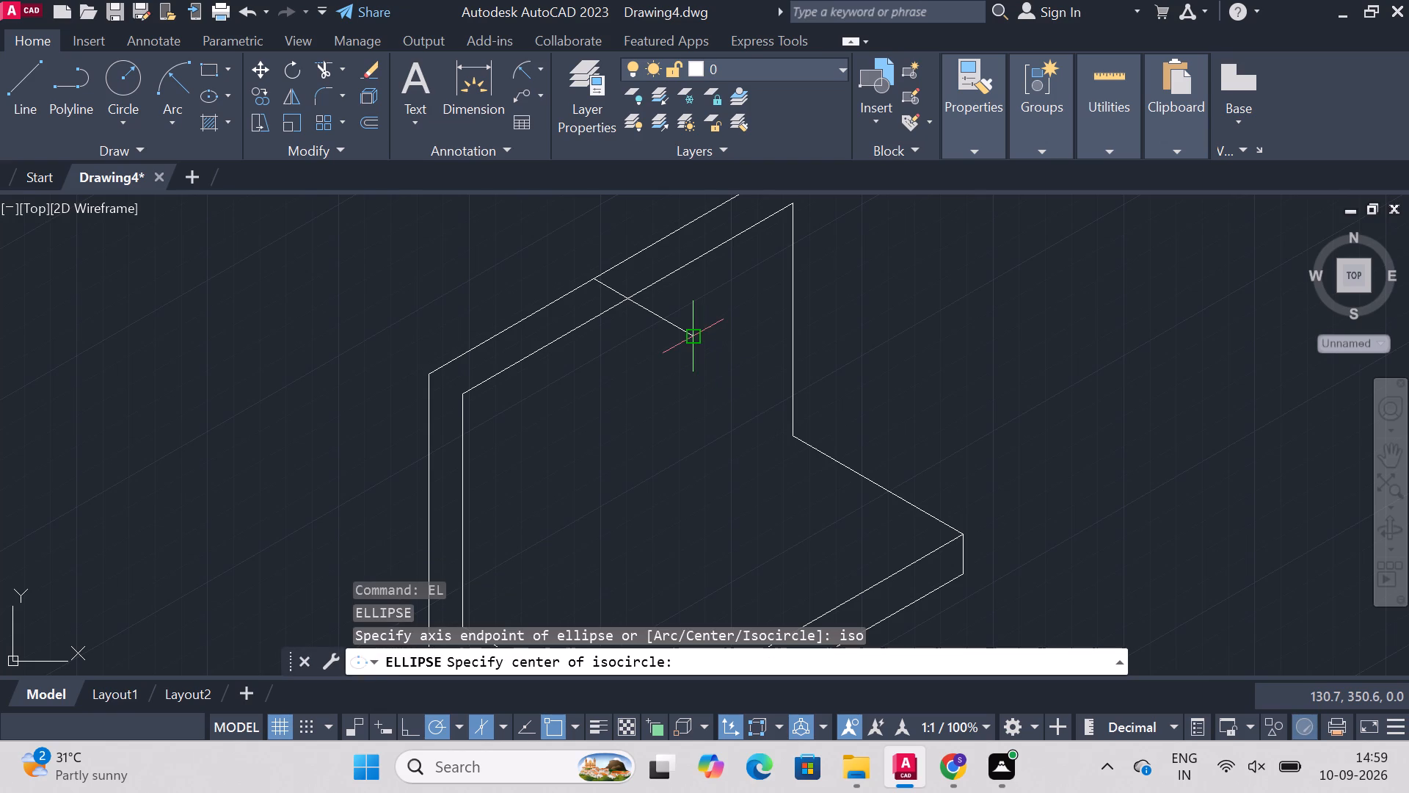
click(696, 339)
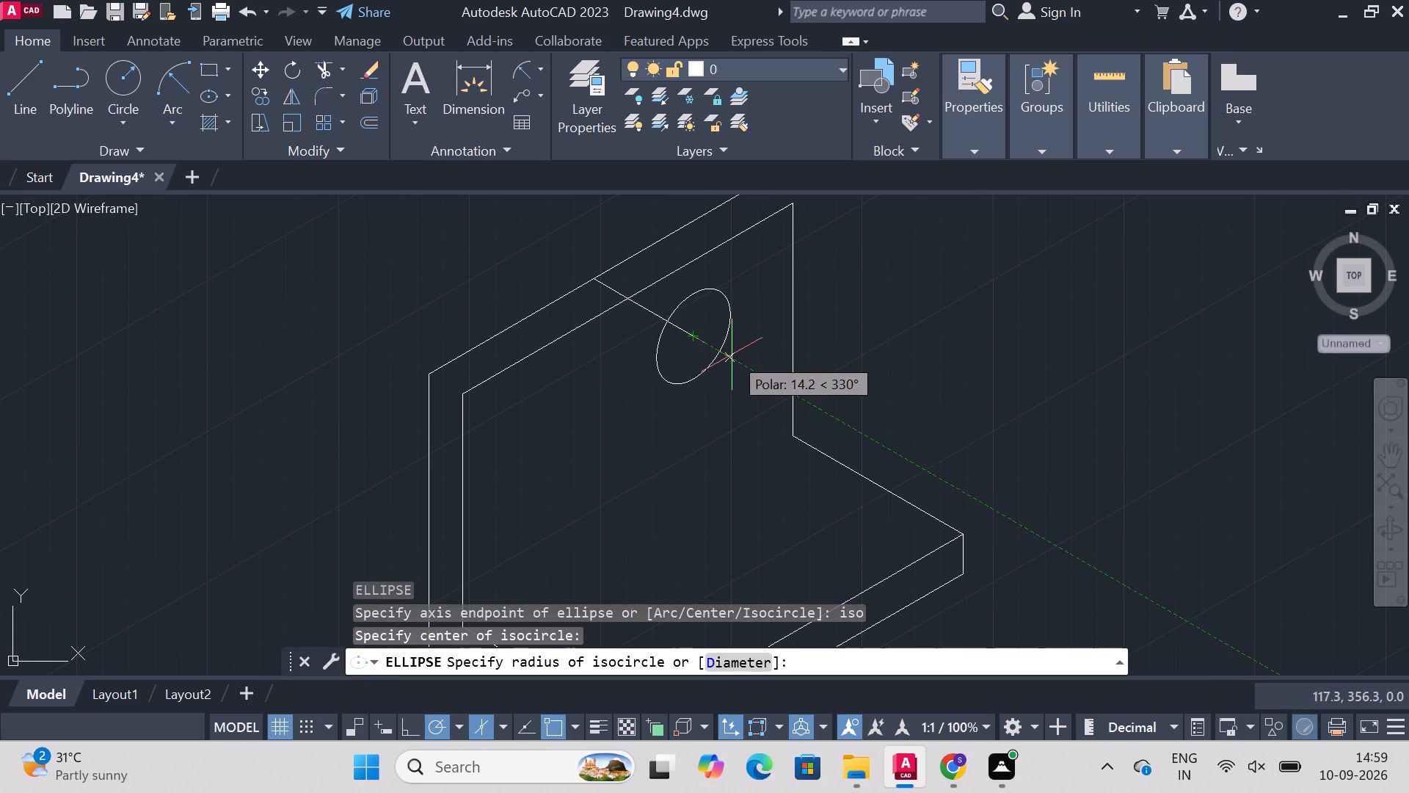
key(r)
key(Return)
key(9)
key(Return)
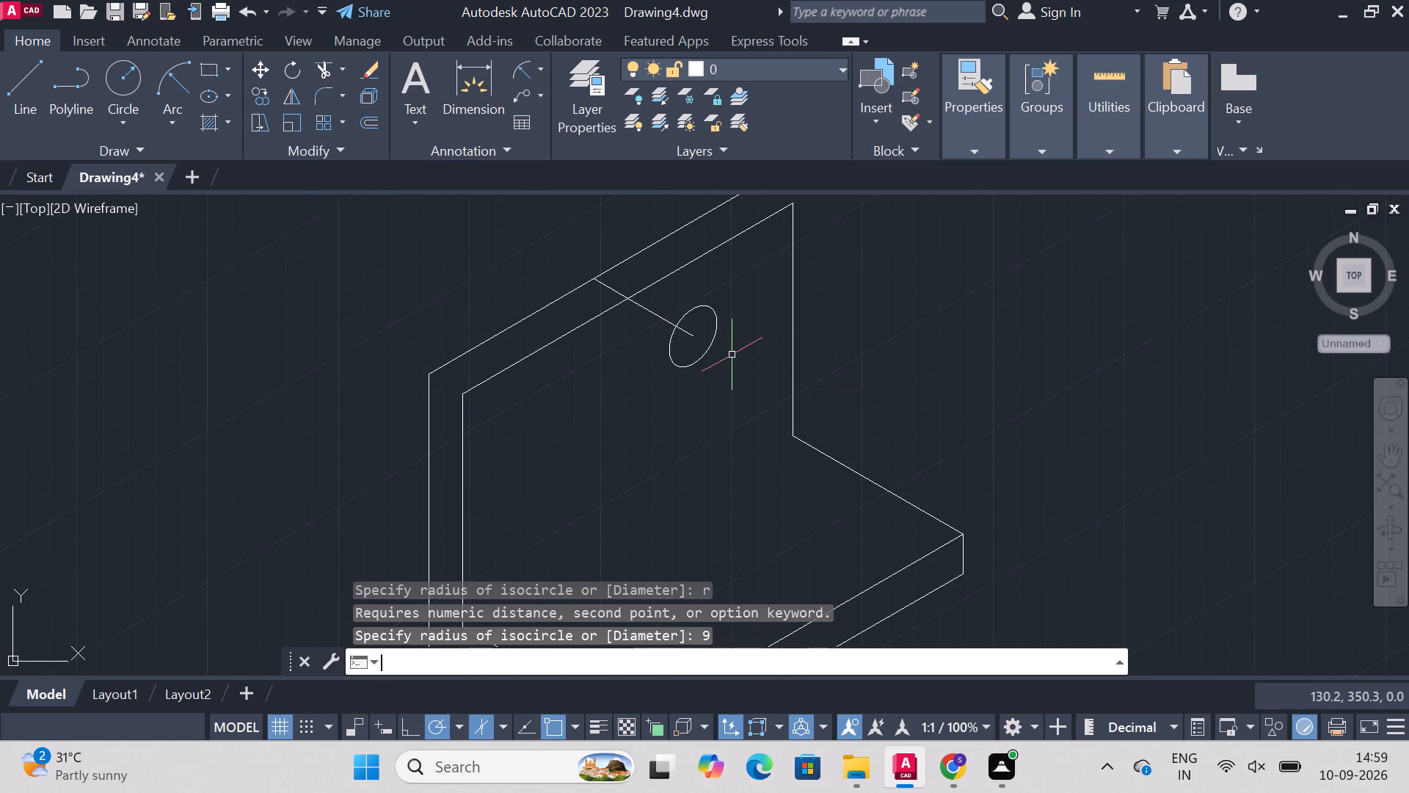
Draw two lines from the isocircle's centre to opposite sides of its outline, parallel to the wall's top edge.
text(line)
key(Return)
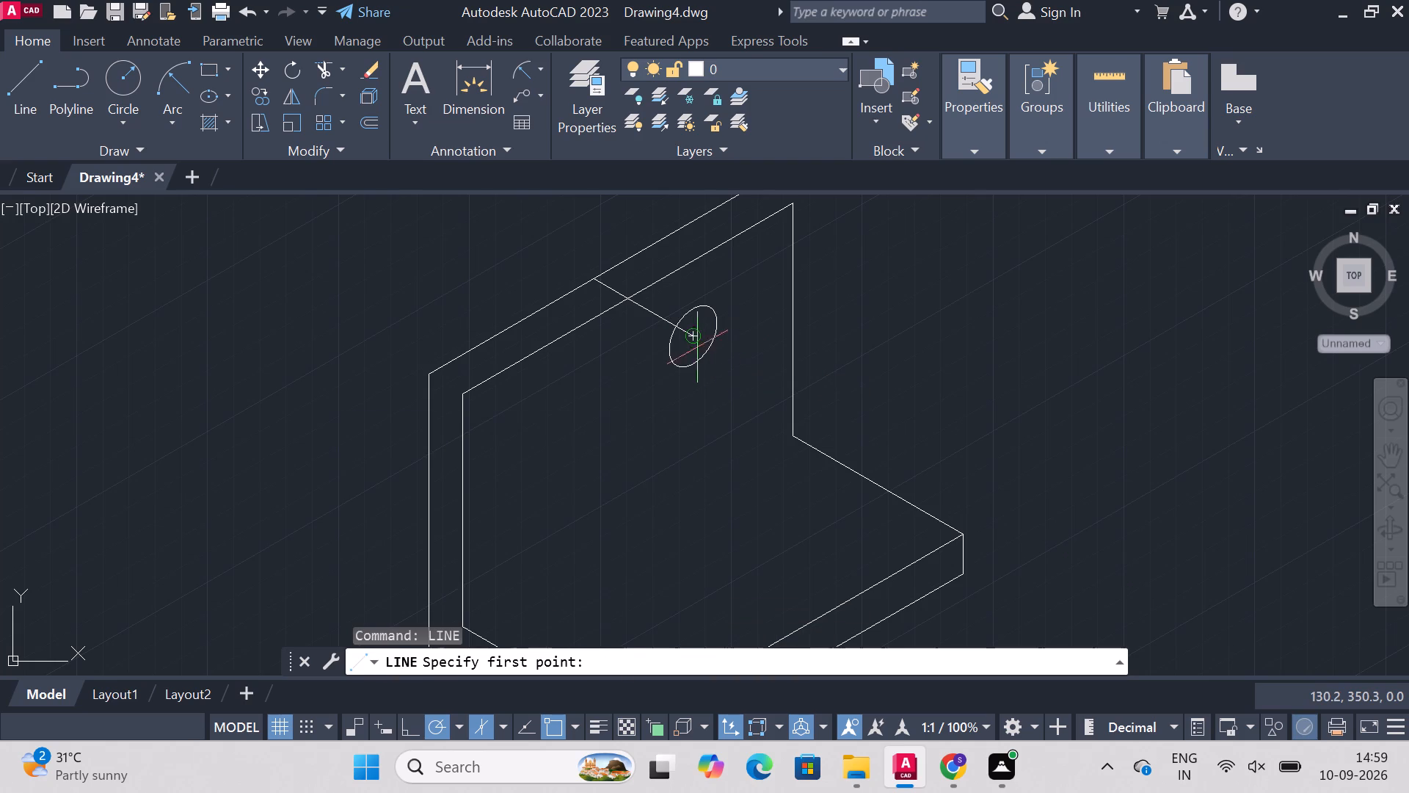
click(694, 340)
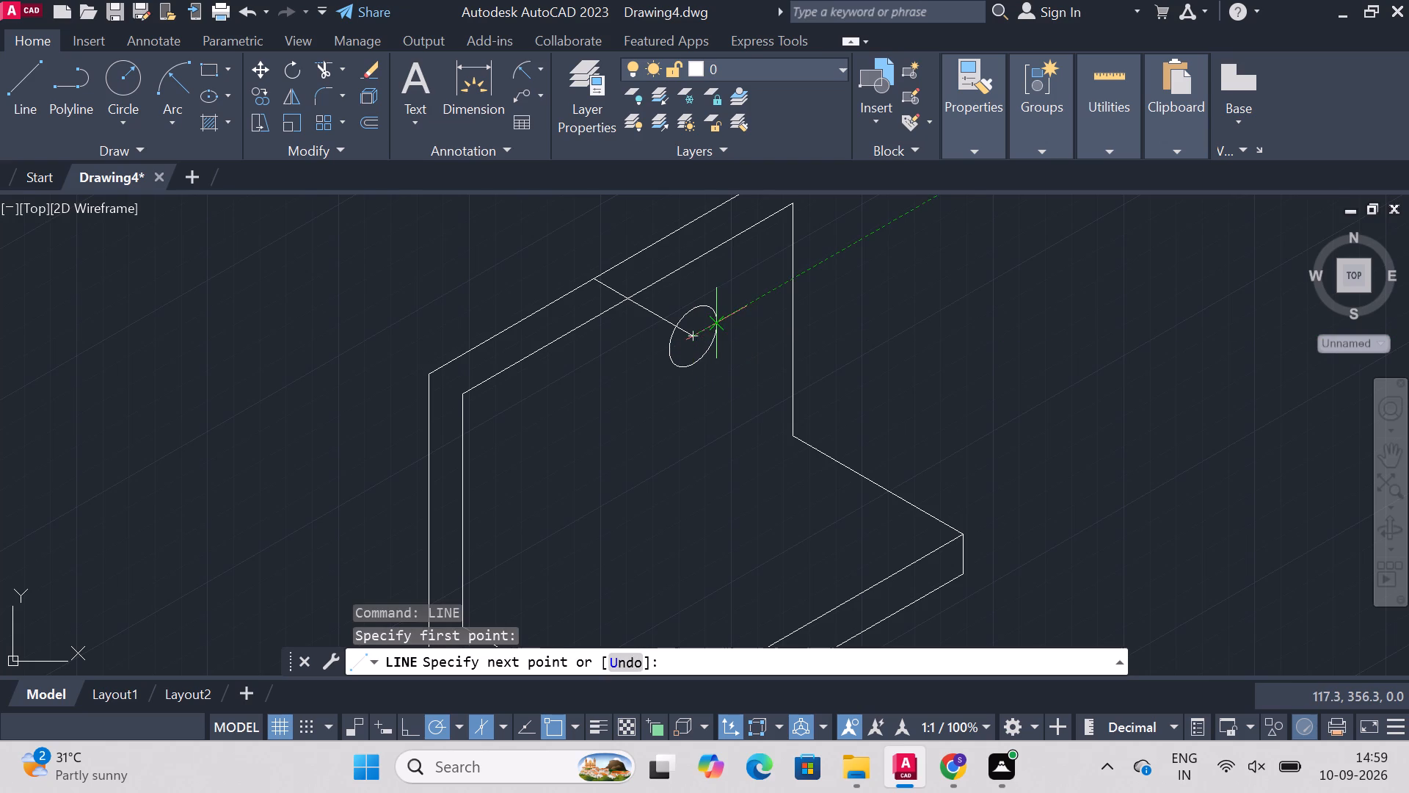
click(719, 316)
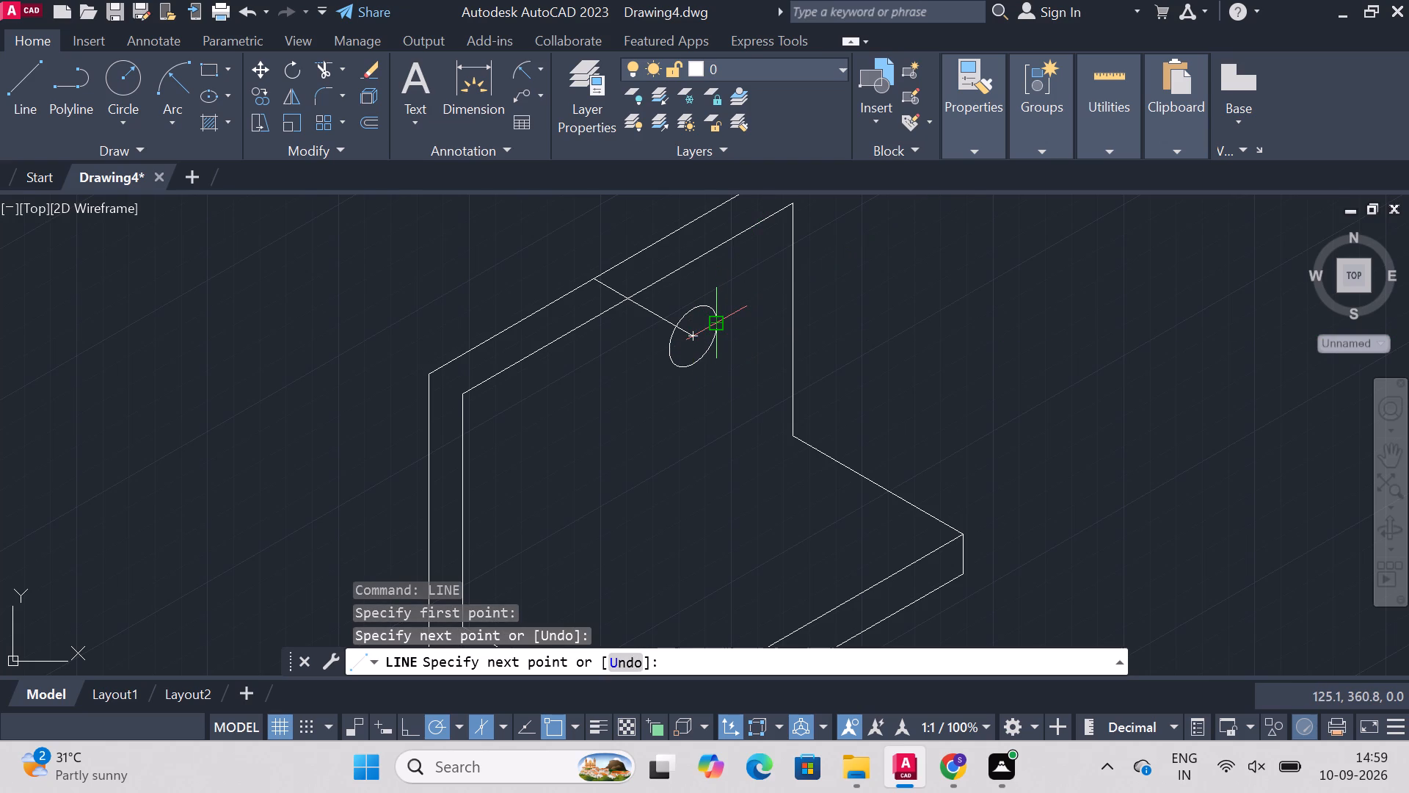
click(719, 316)
key(Escape)
text(line)
key(Return)
click(691, 341)
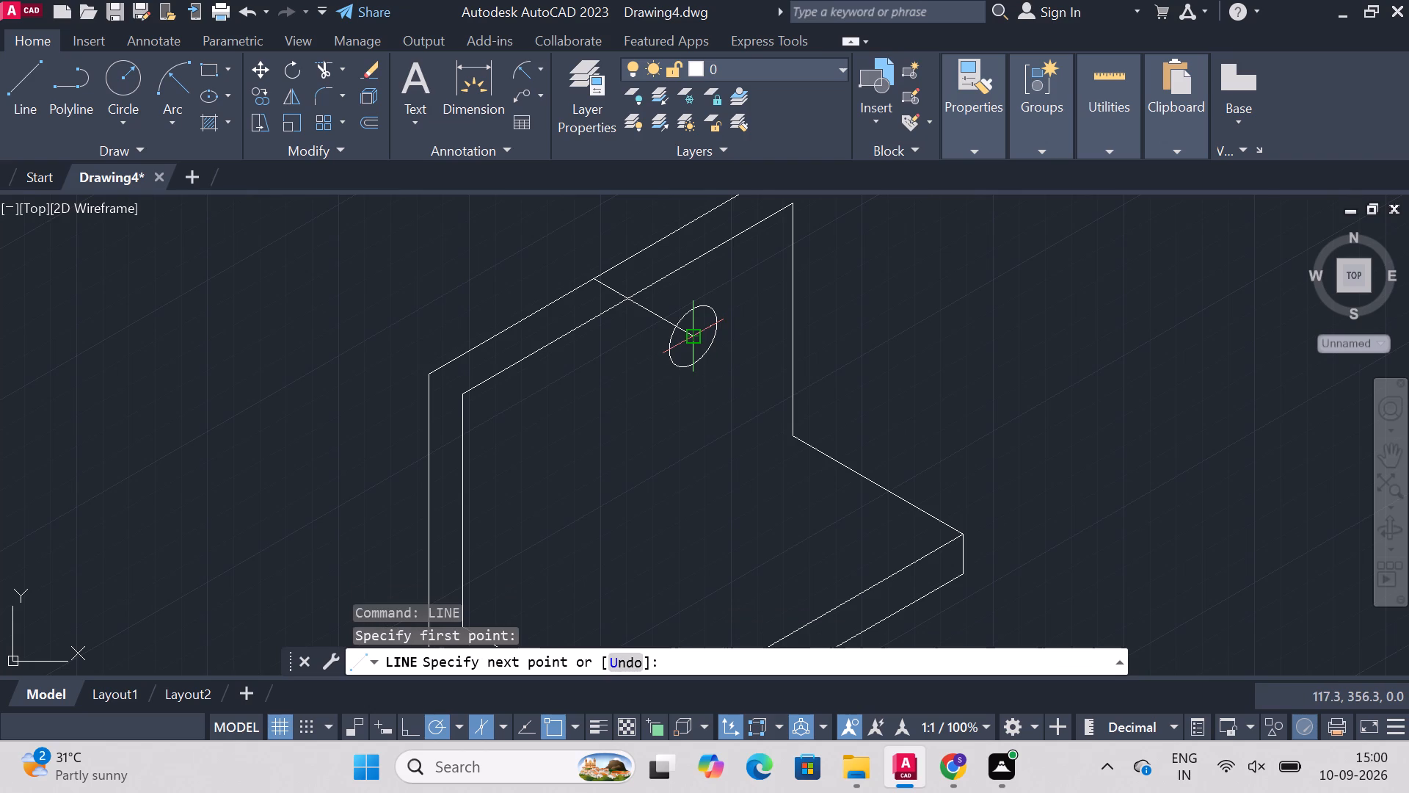
click(668, 358)
key(Escape)
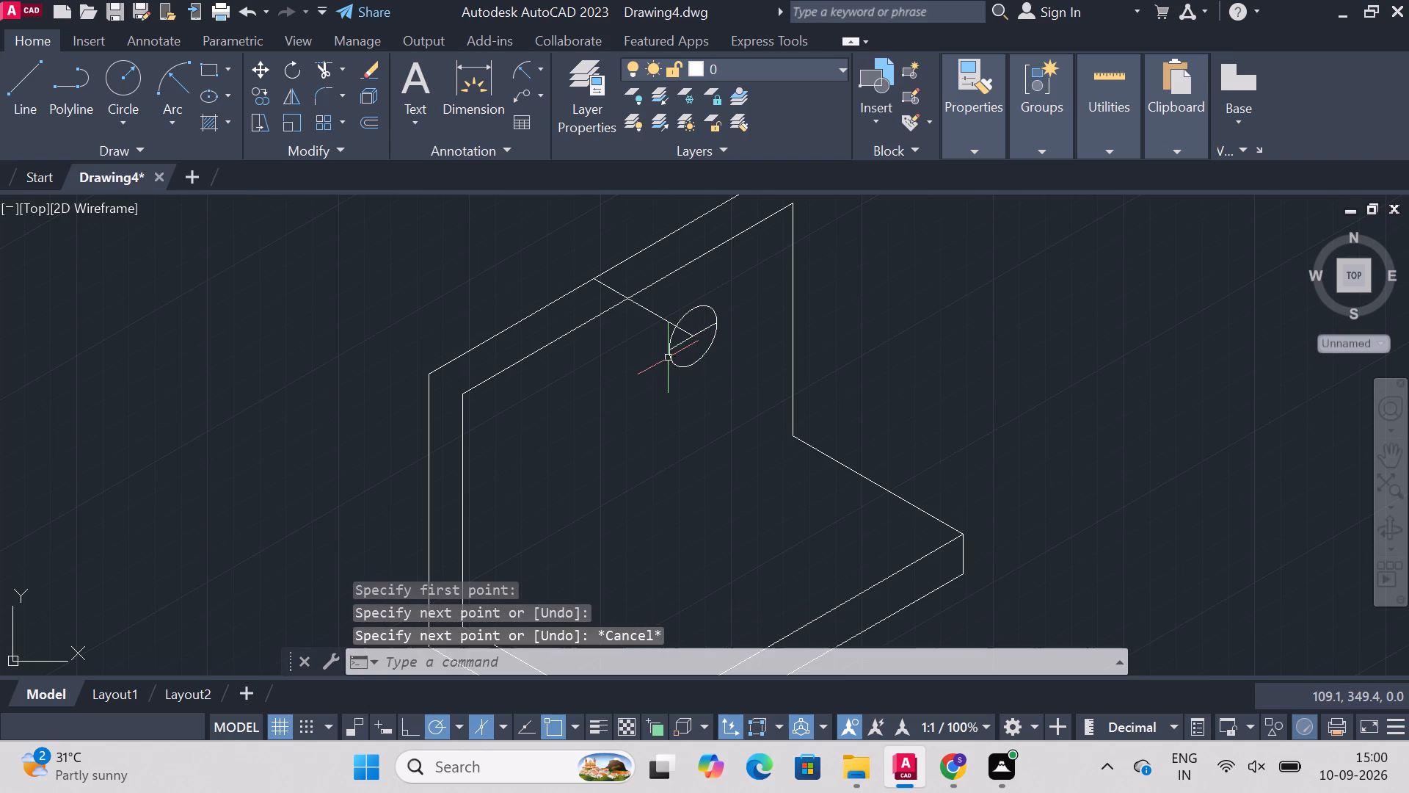
Draw lines at 150° from both ends of the isocircle's diameter back to the inner top edge.
text(line)
key(Return)
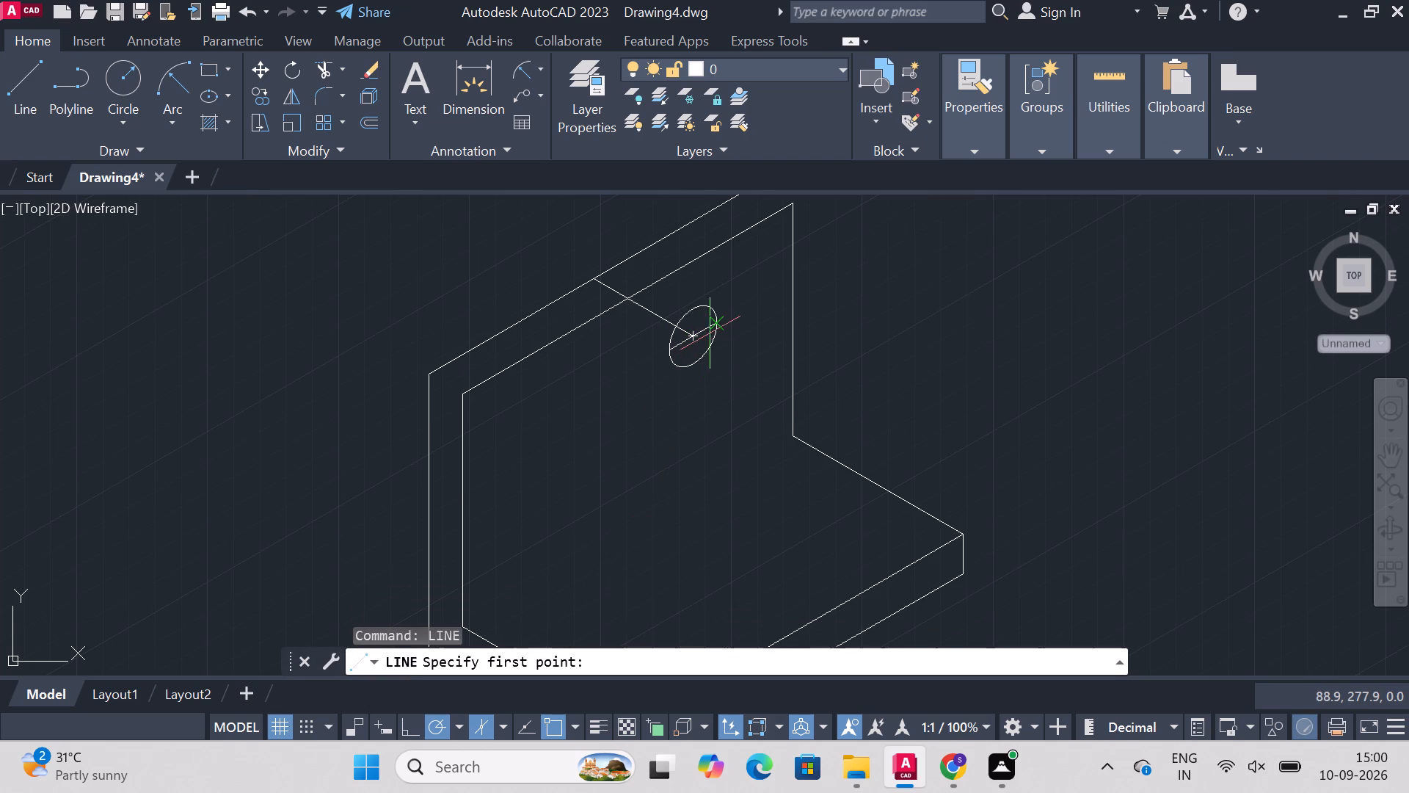
click(718, 321)
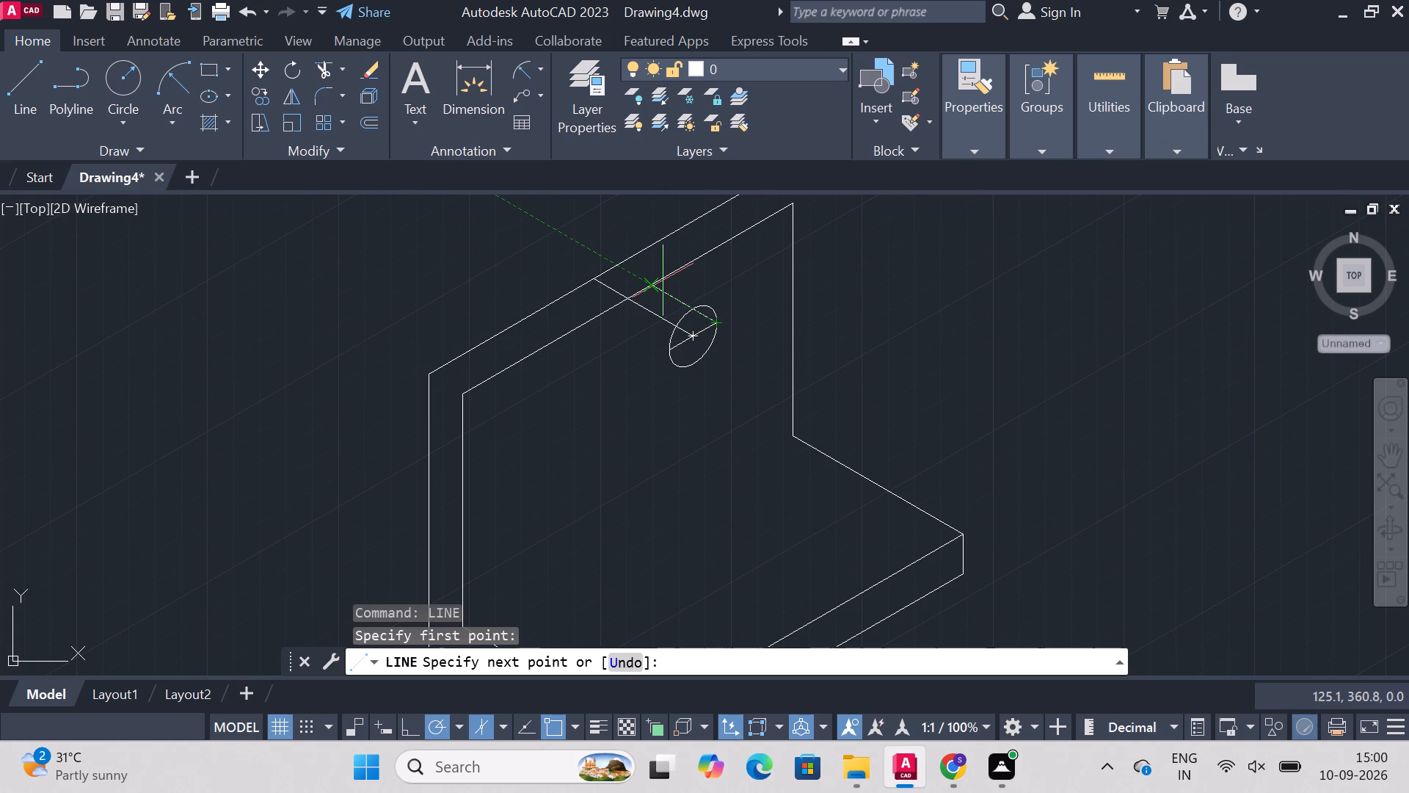
click(656, 283)
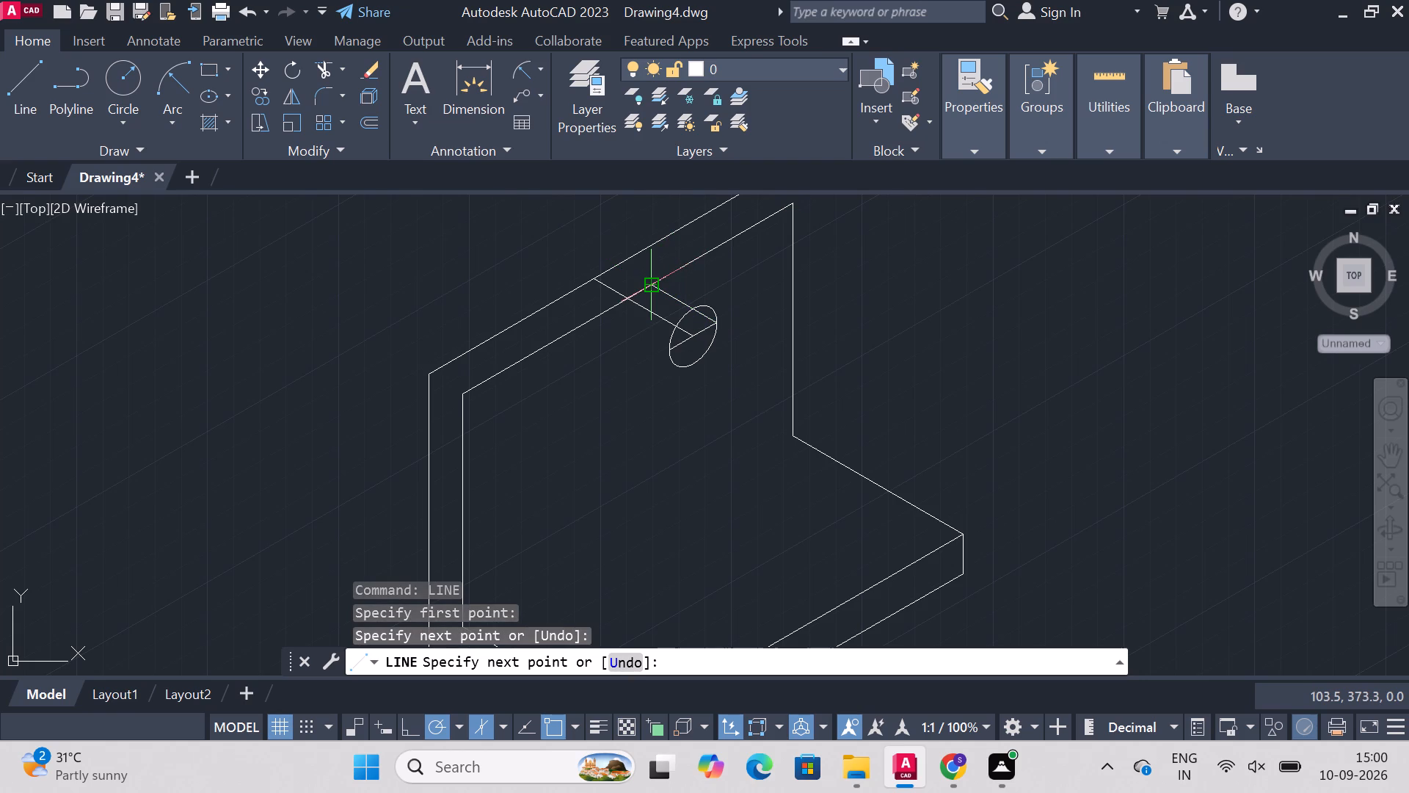
key(Escape)
text(line)
key(Return)
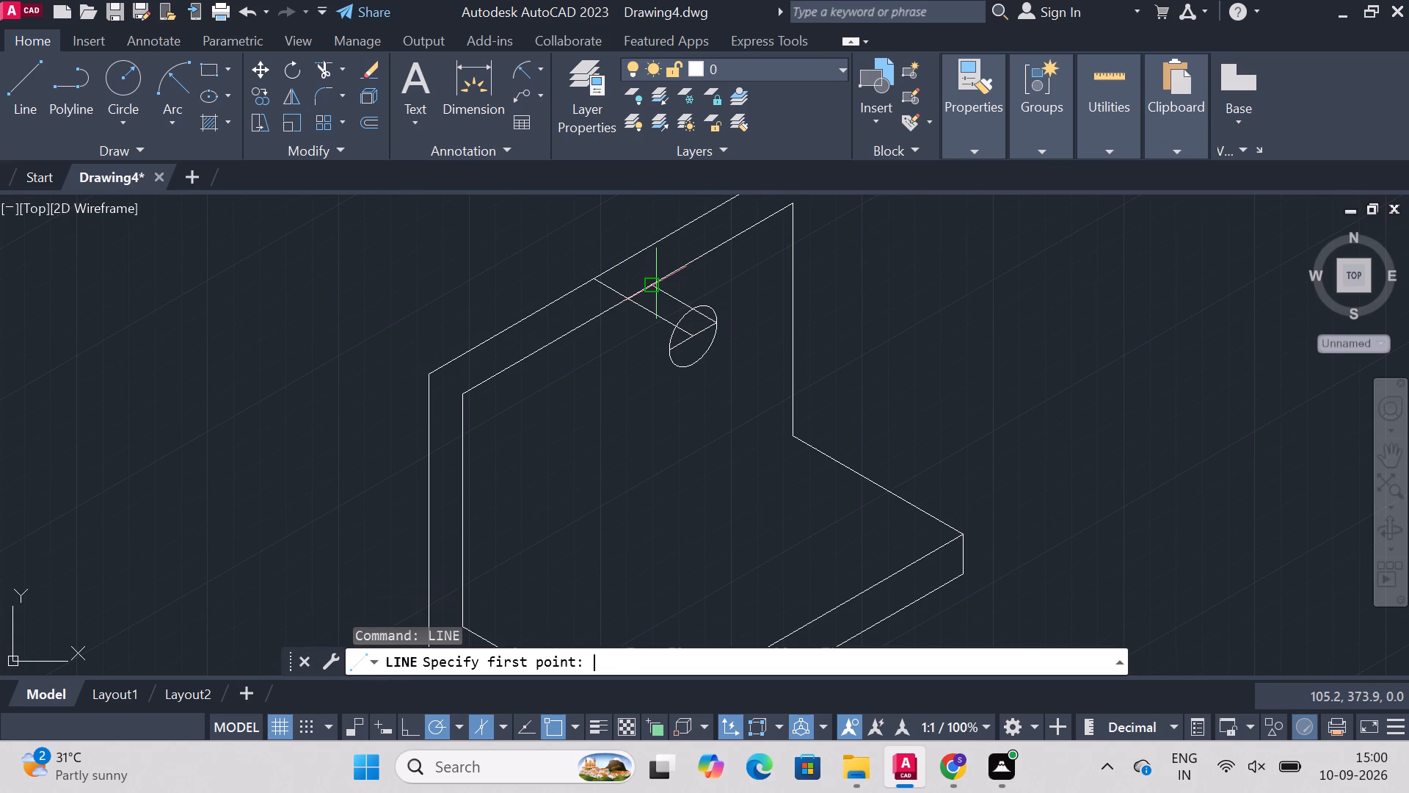
click(664, 347)
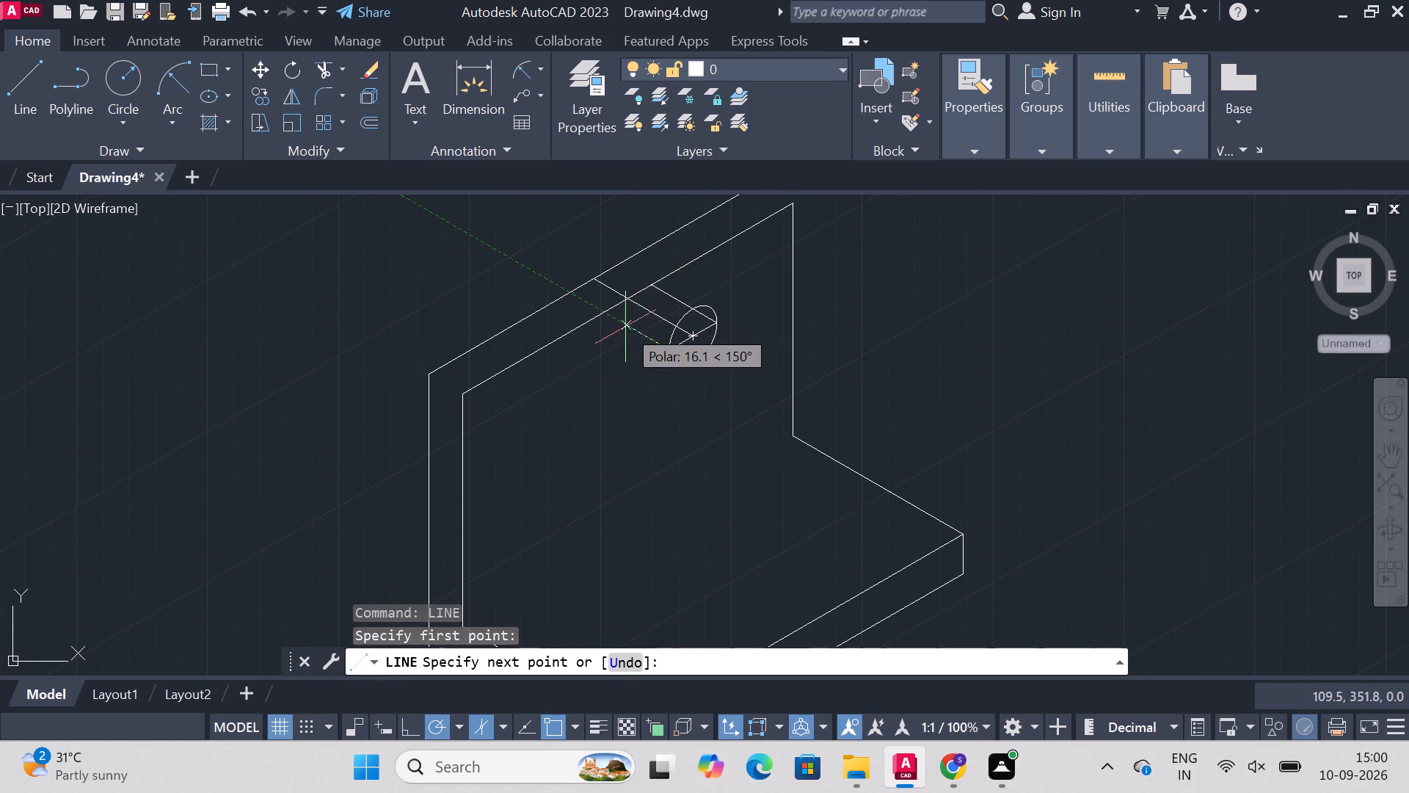
click(608, 317)
key(Escape)
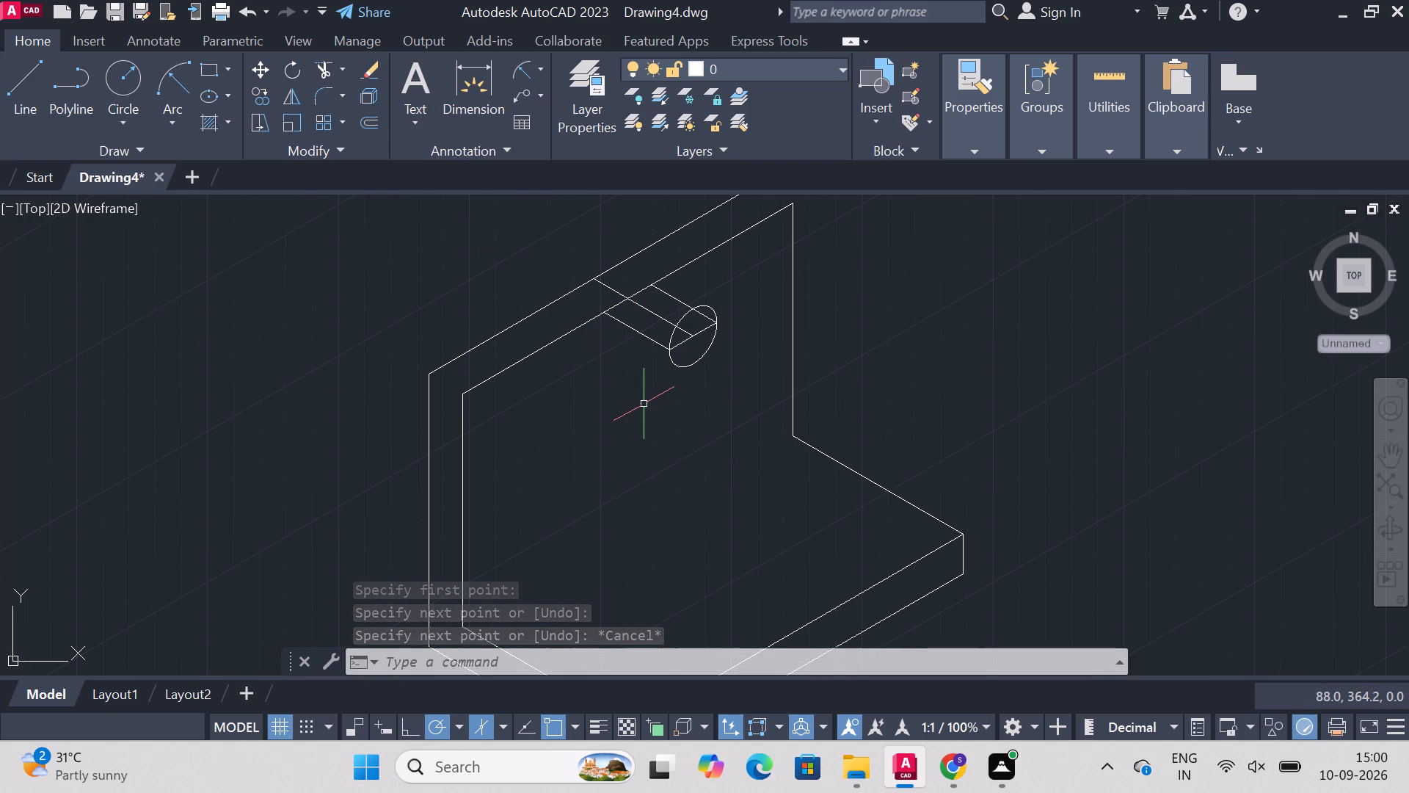
Trim away the upper half of the isocircle and the 25-unit centre line.
key(t)
key(r)
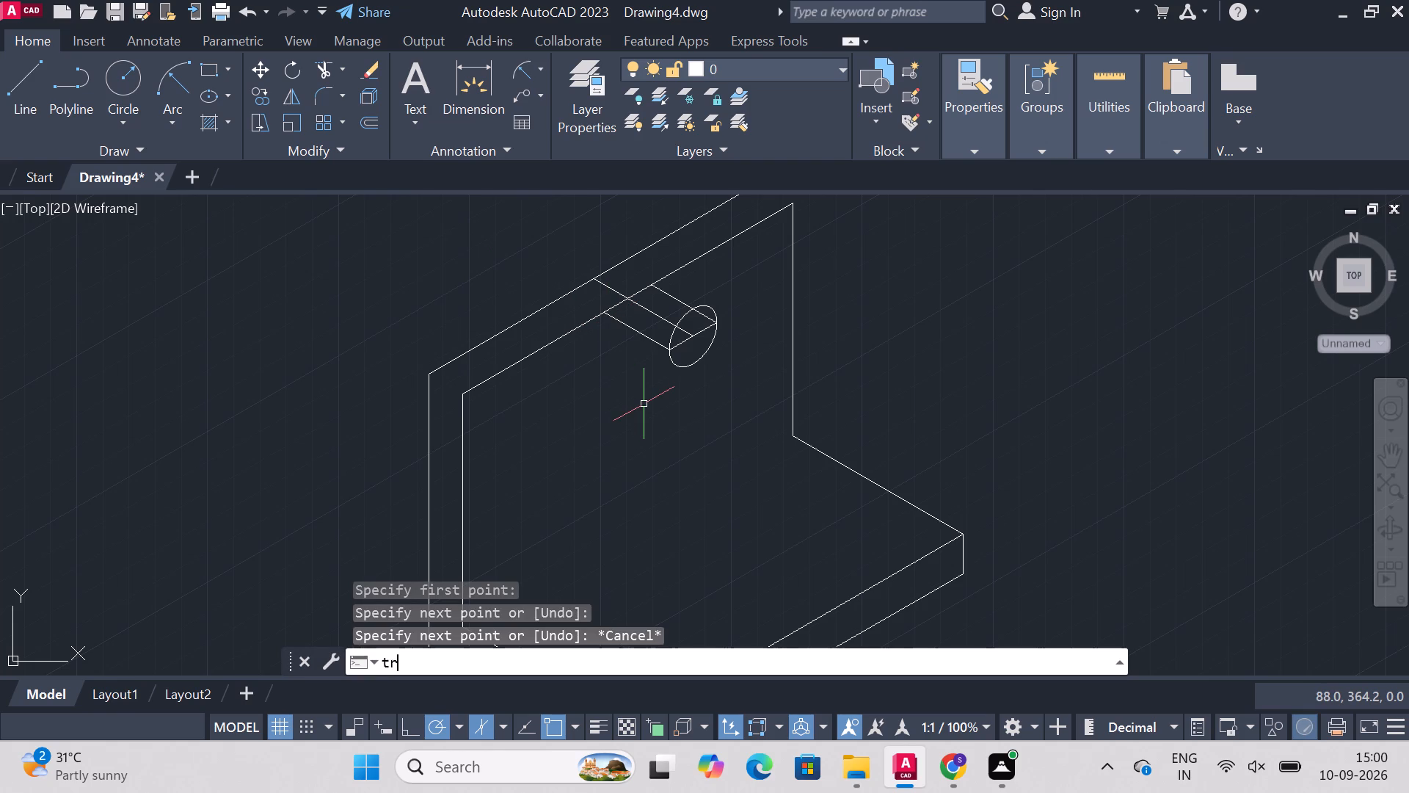
key(i)
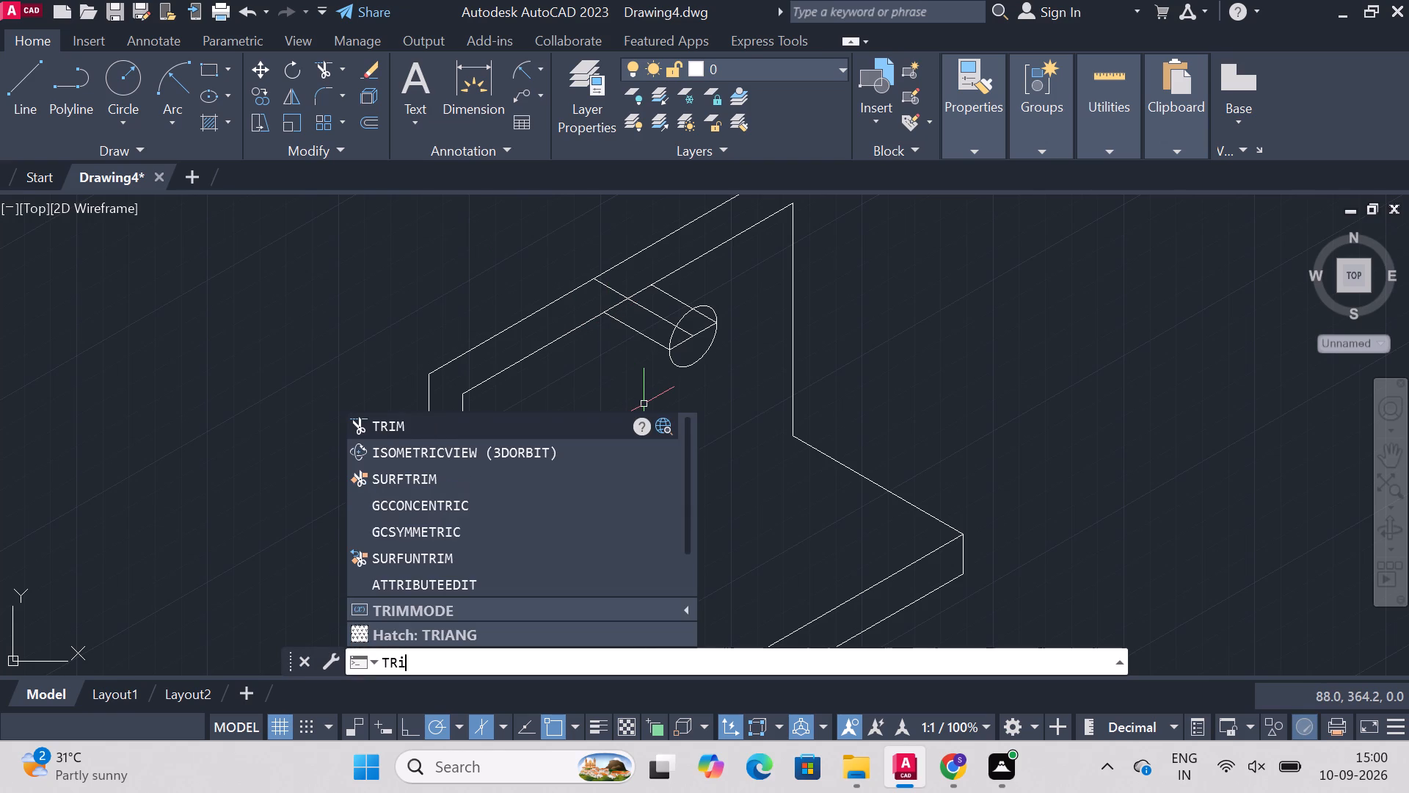
key(m)
key(Return)
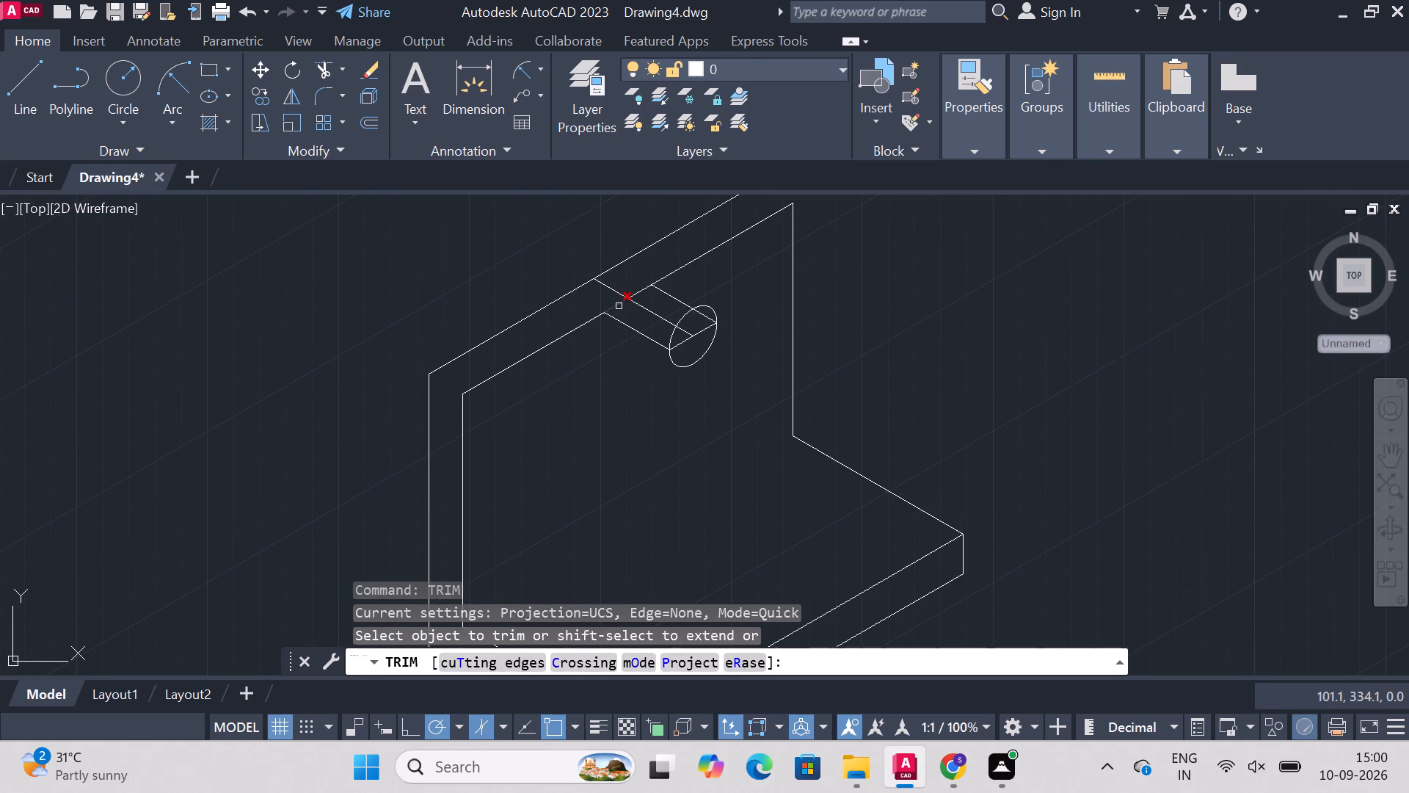
click(716, 310)
click(682, 319)
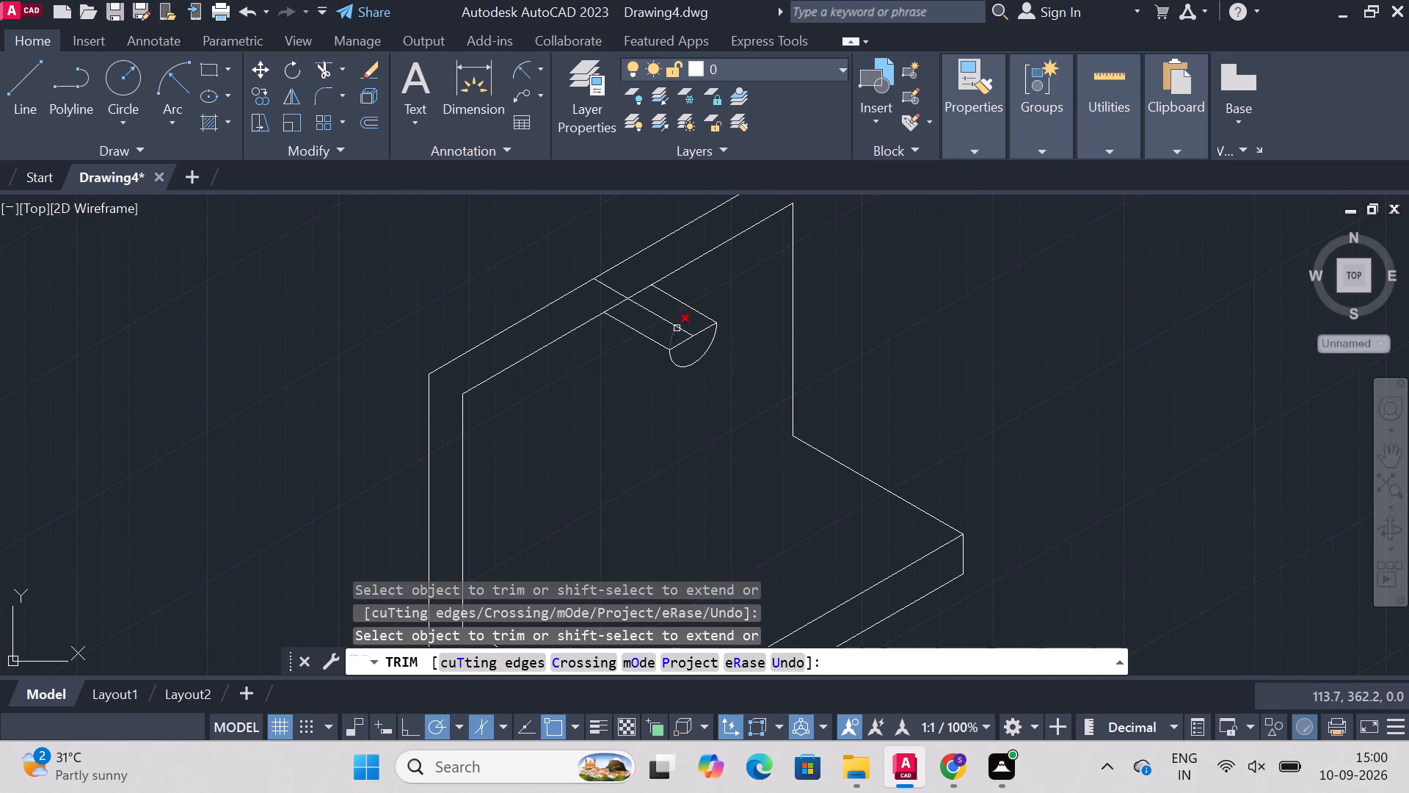
click(675, 334)
click(666, 319)
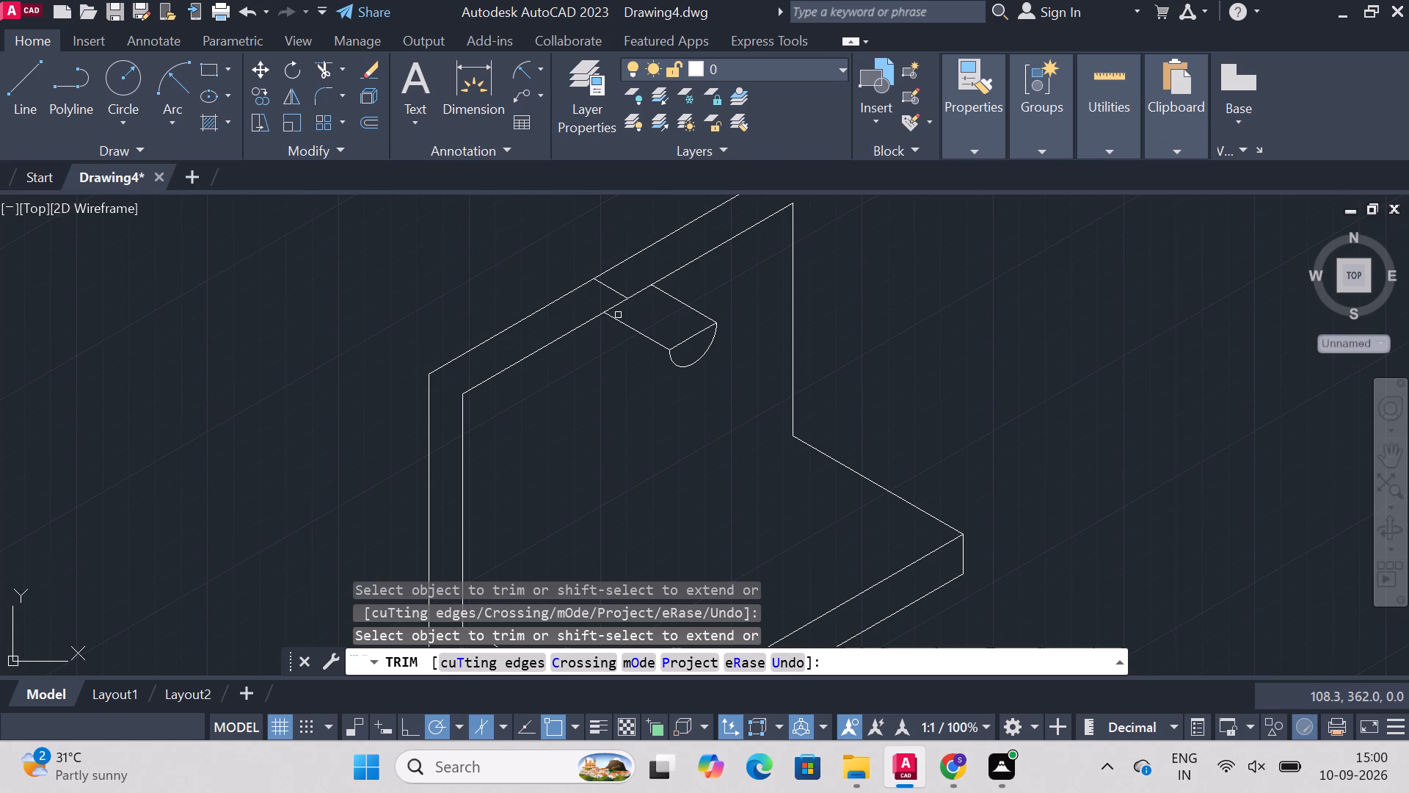
Continue both side lines of the half-round feature with lines at 150° across the wall's top to the outer edge.
text(line)
key(Return)
key(Escape)
text(line)
key(Return)
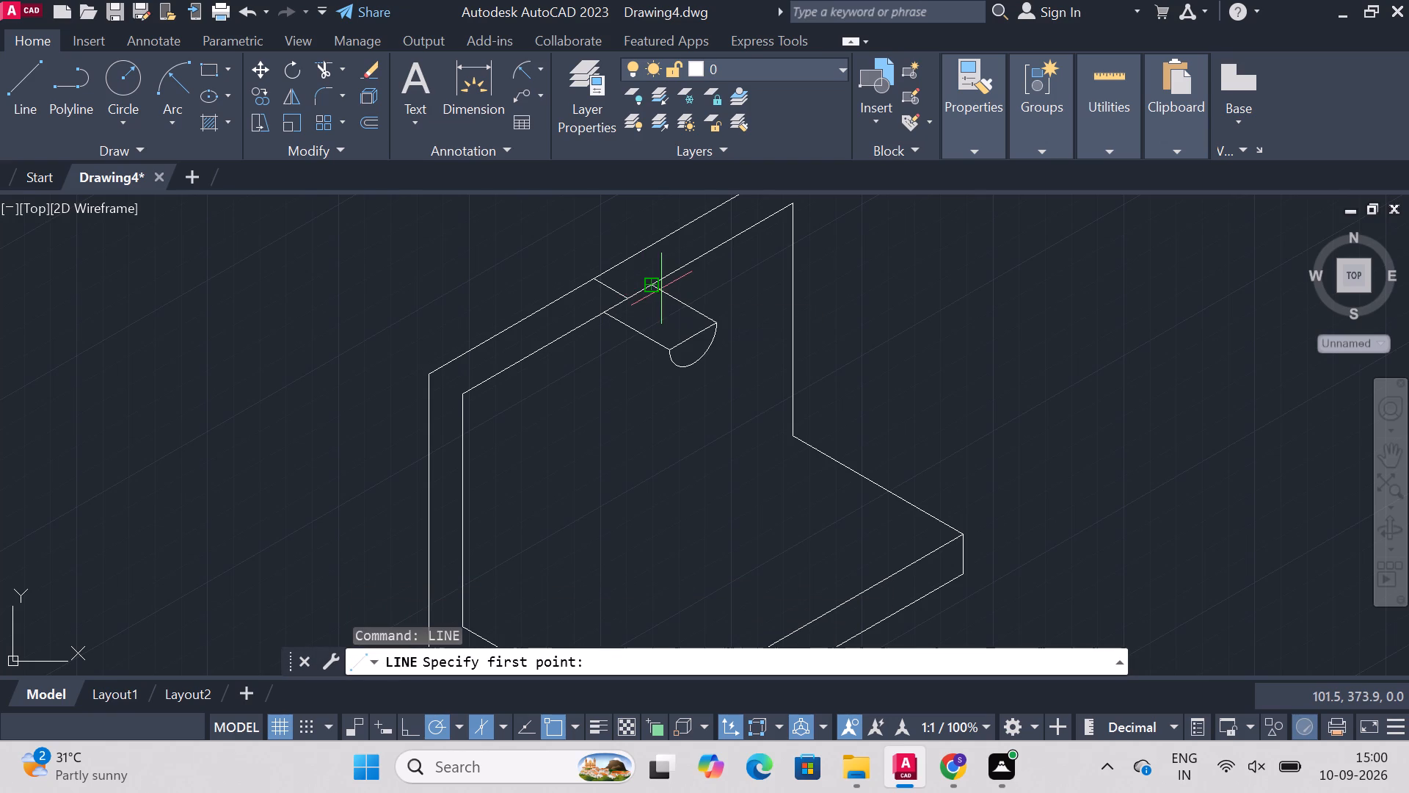
click(657, 287)
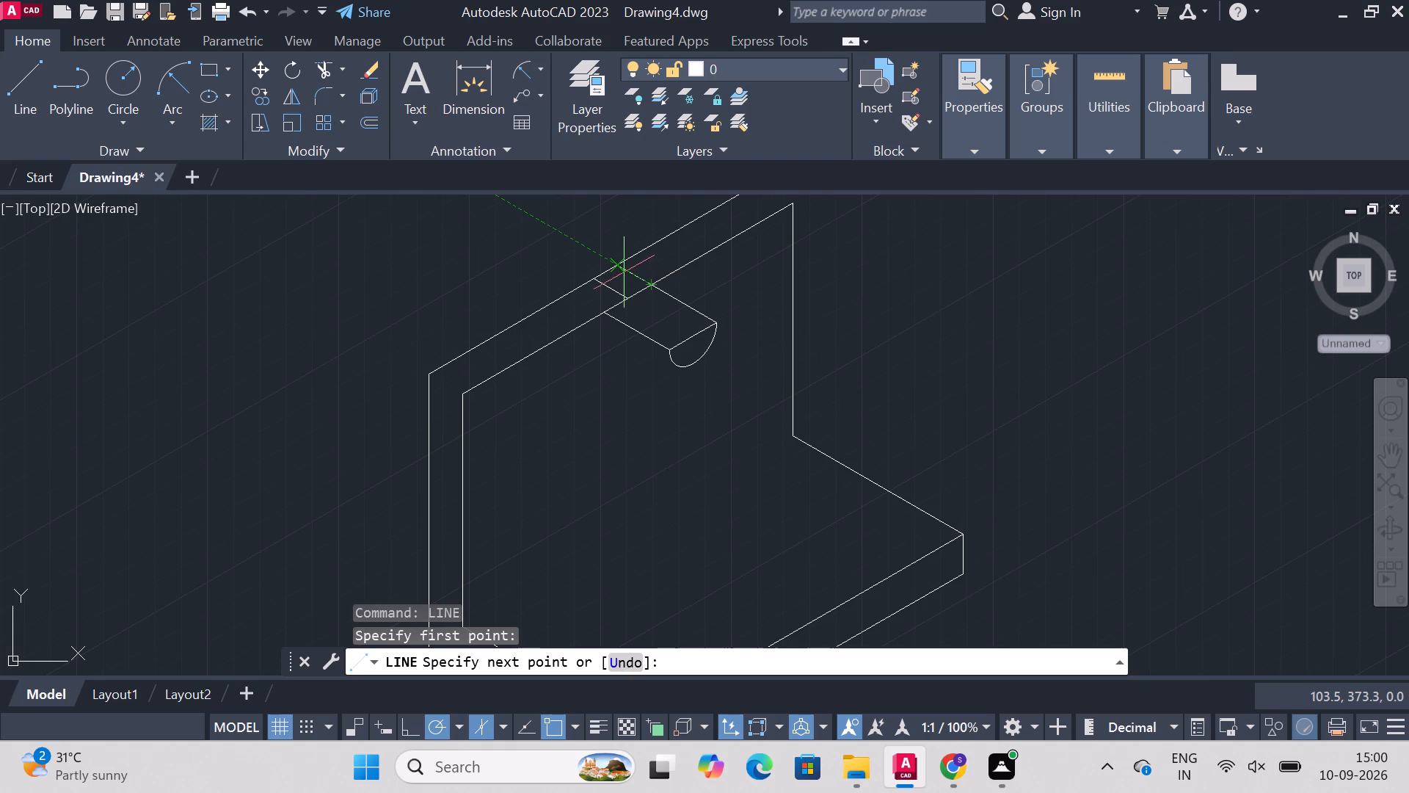
click(616, 267)
key(Escape)
text(line)
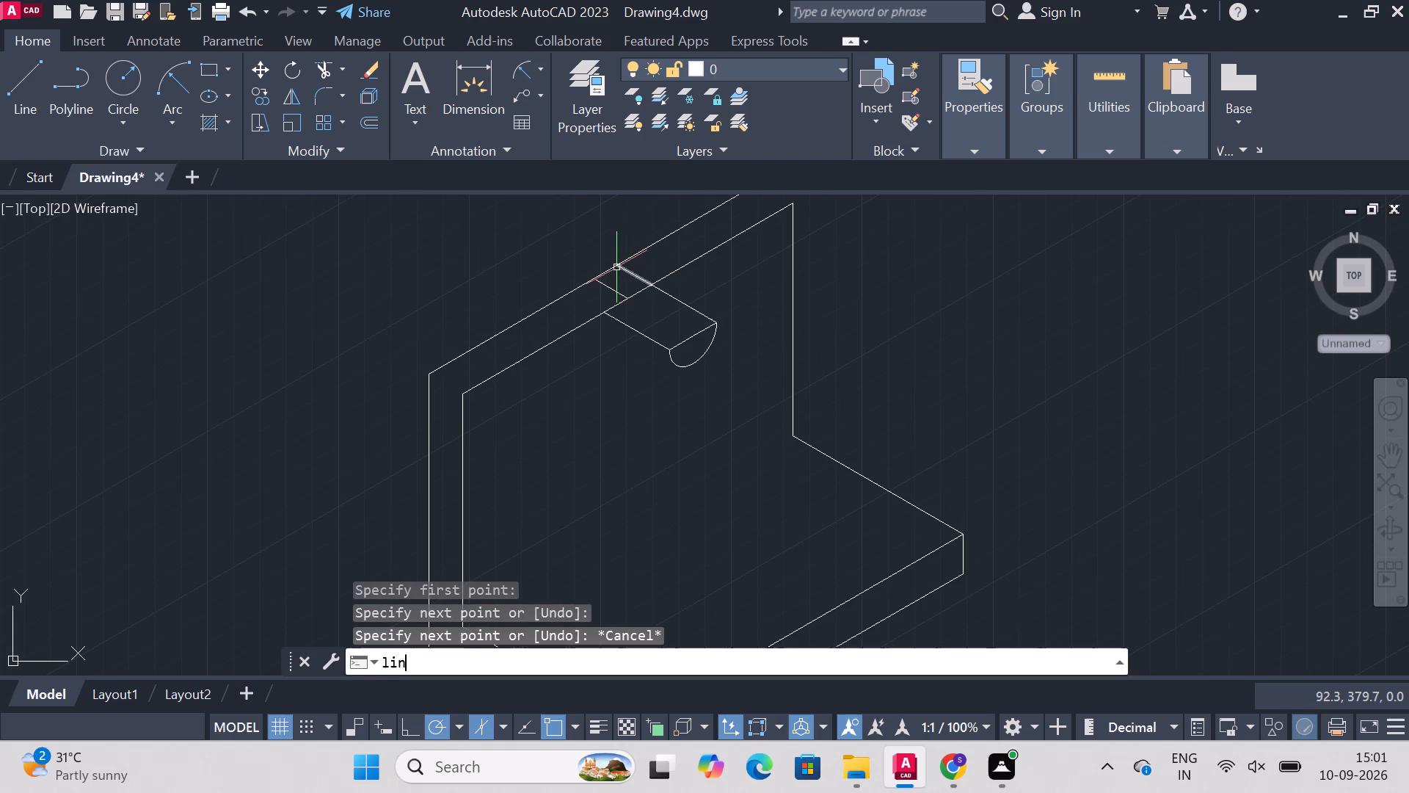
key(Return)
click(607, 306)
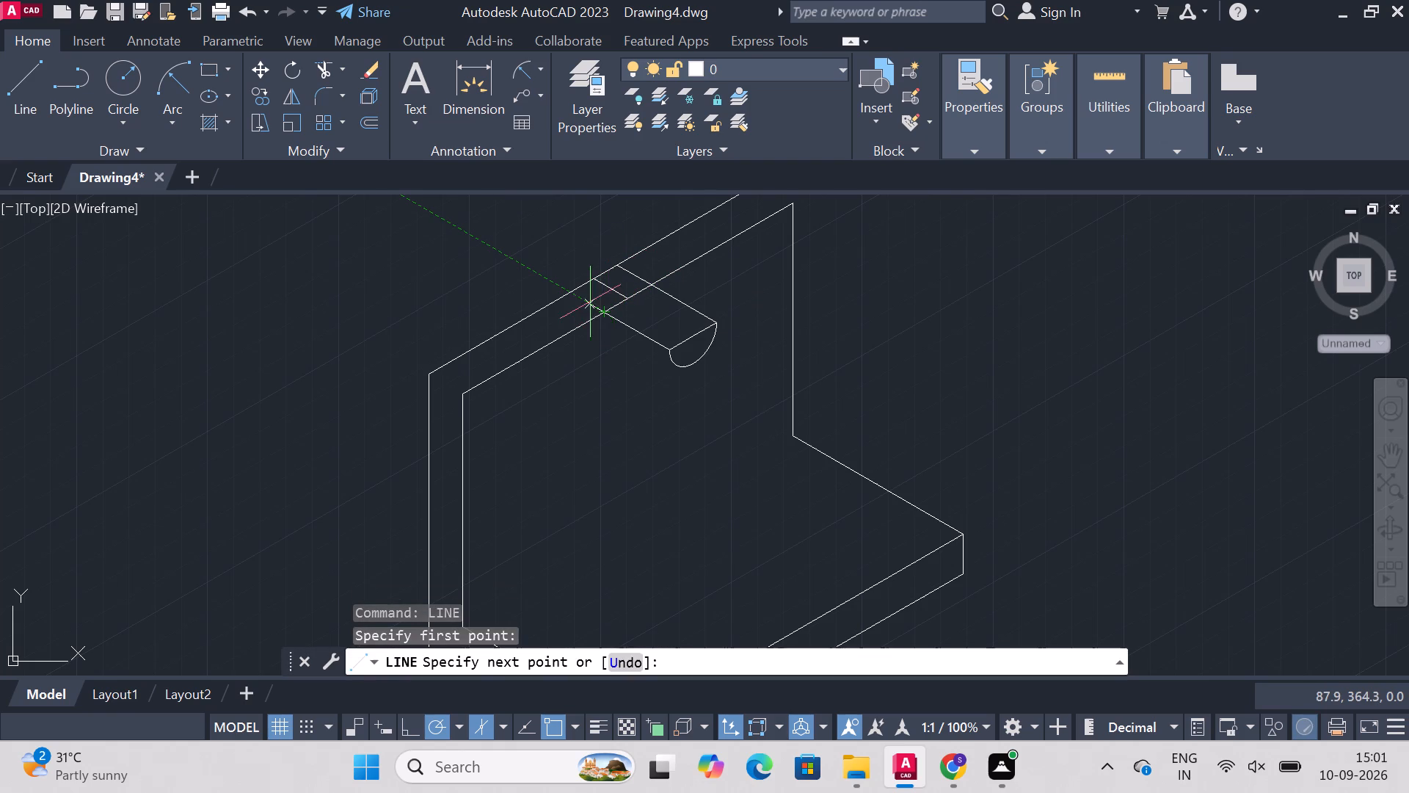
click(574, 296)
key(Escape)
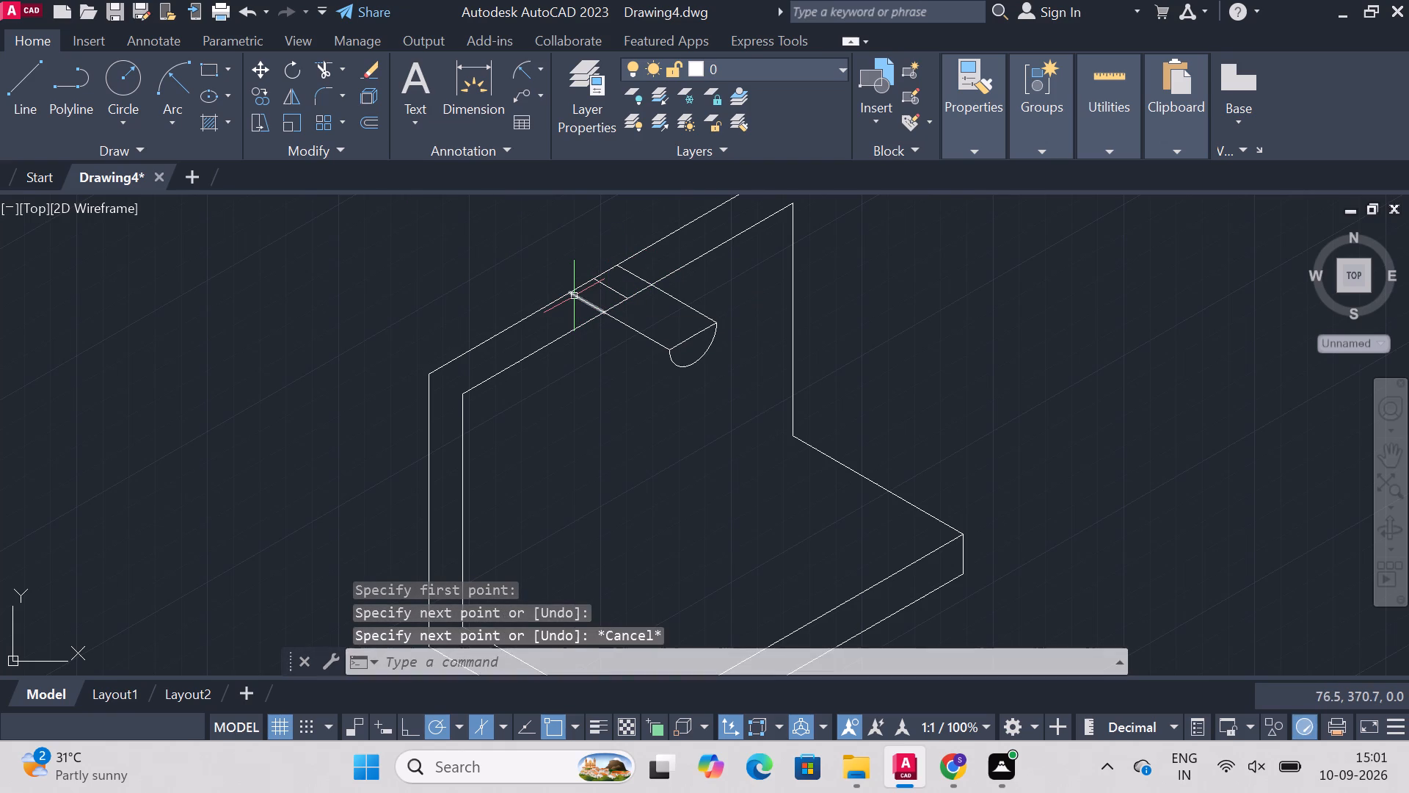
Trim the inner top edge between the two side lines and remove the short centre cross line.
text(trim)
key(Return)
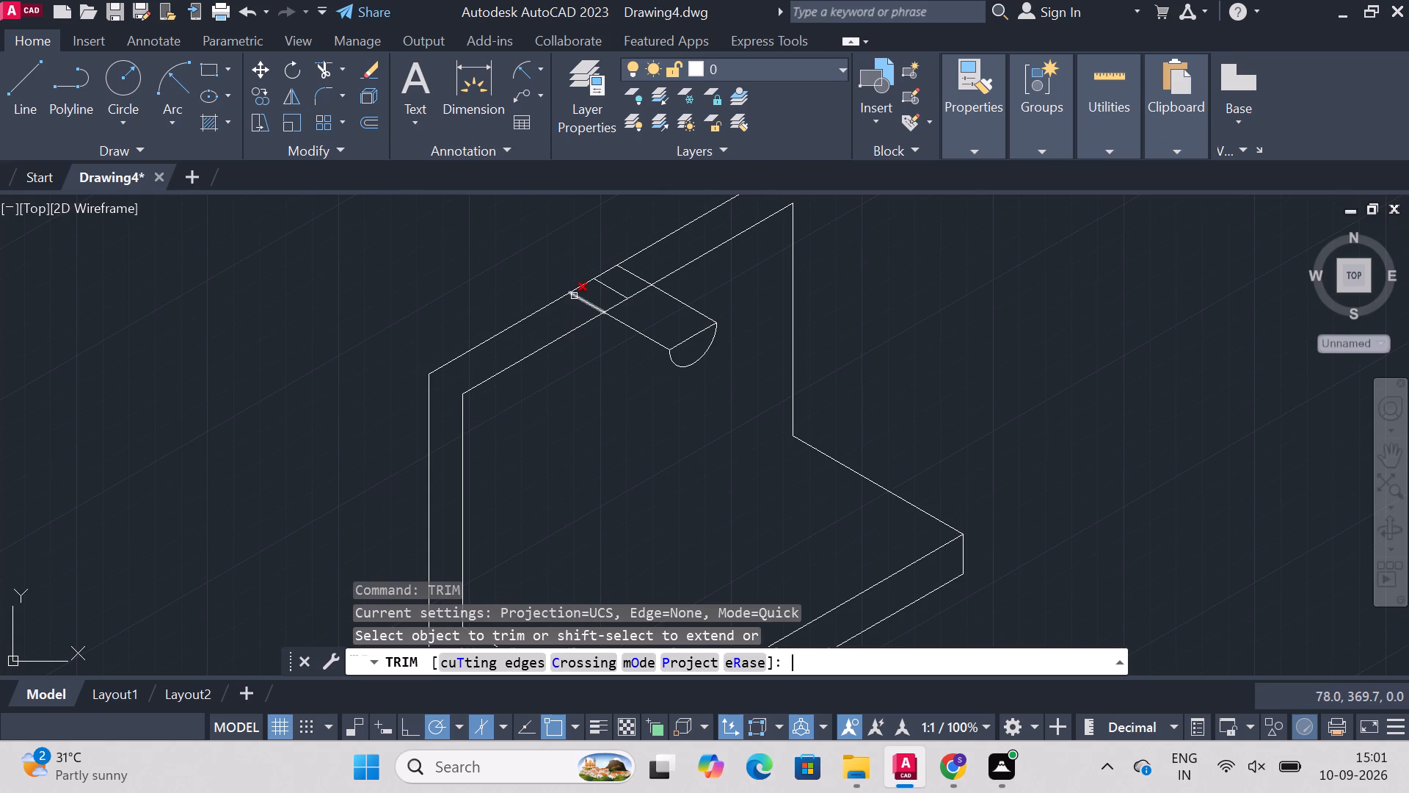
click(615, 303)
click(631, 298)
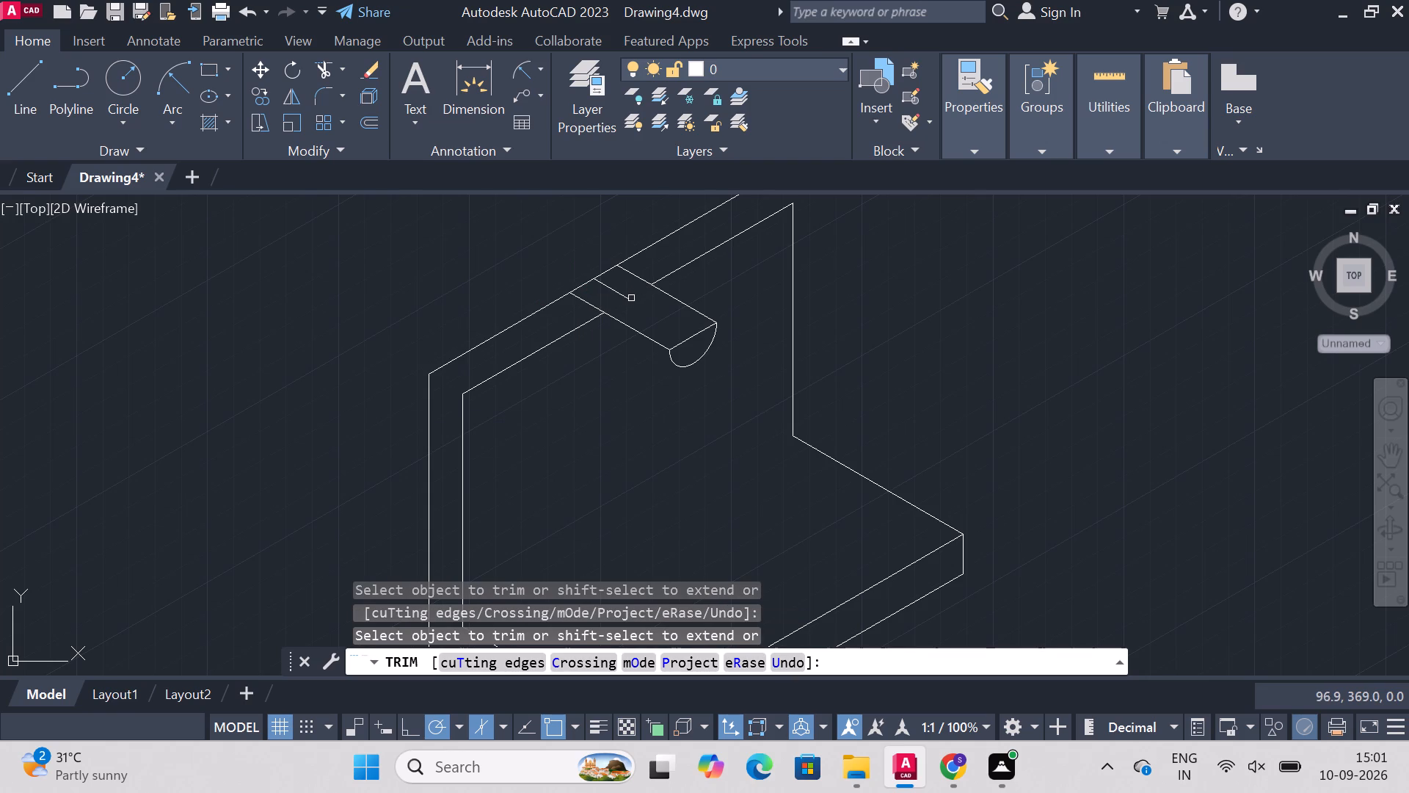
click(622, 292)
Trim the wall's outer top edge between the two side lines of the half-round feature.
click(591, 283)
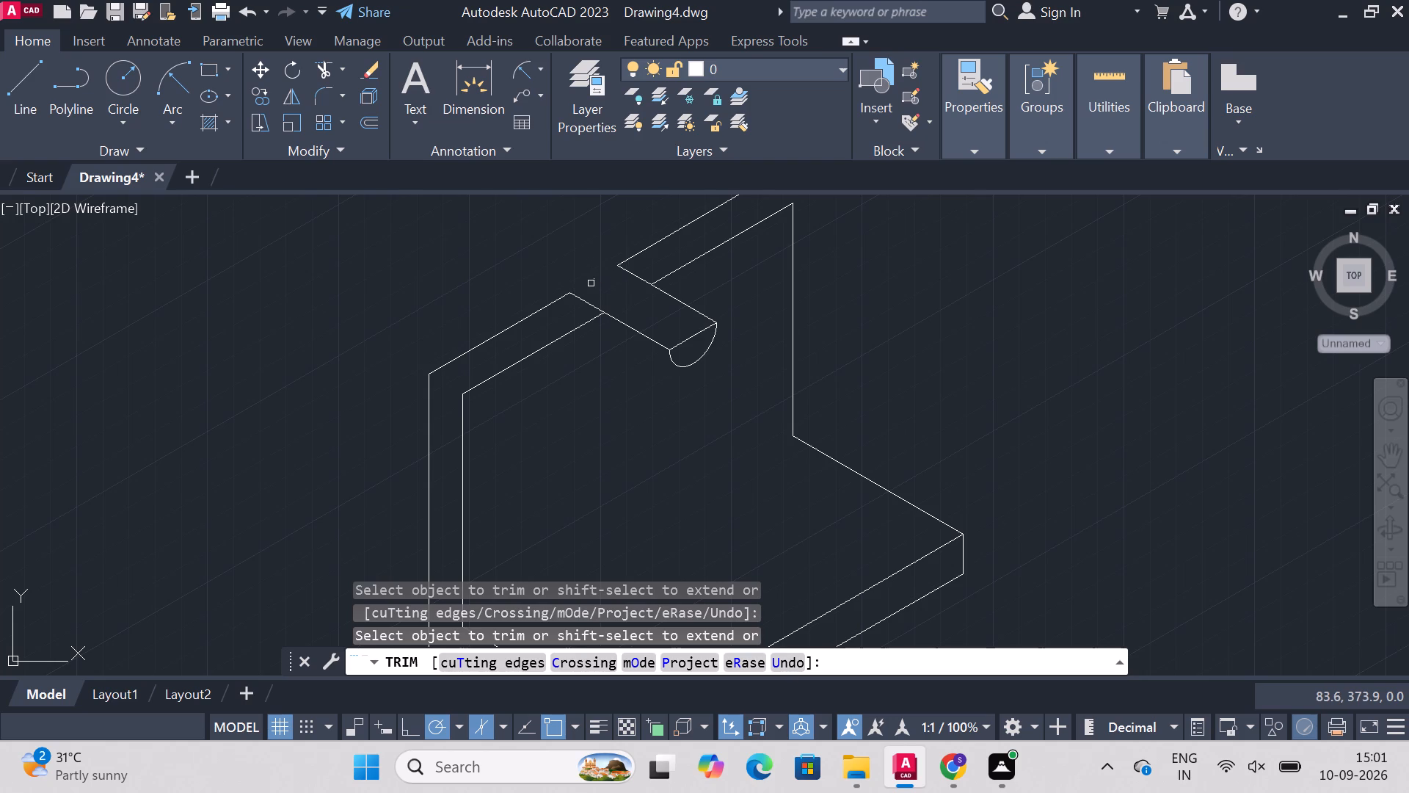
text(lin)
key(e)
key(Return)
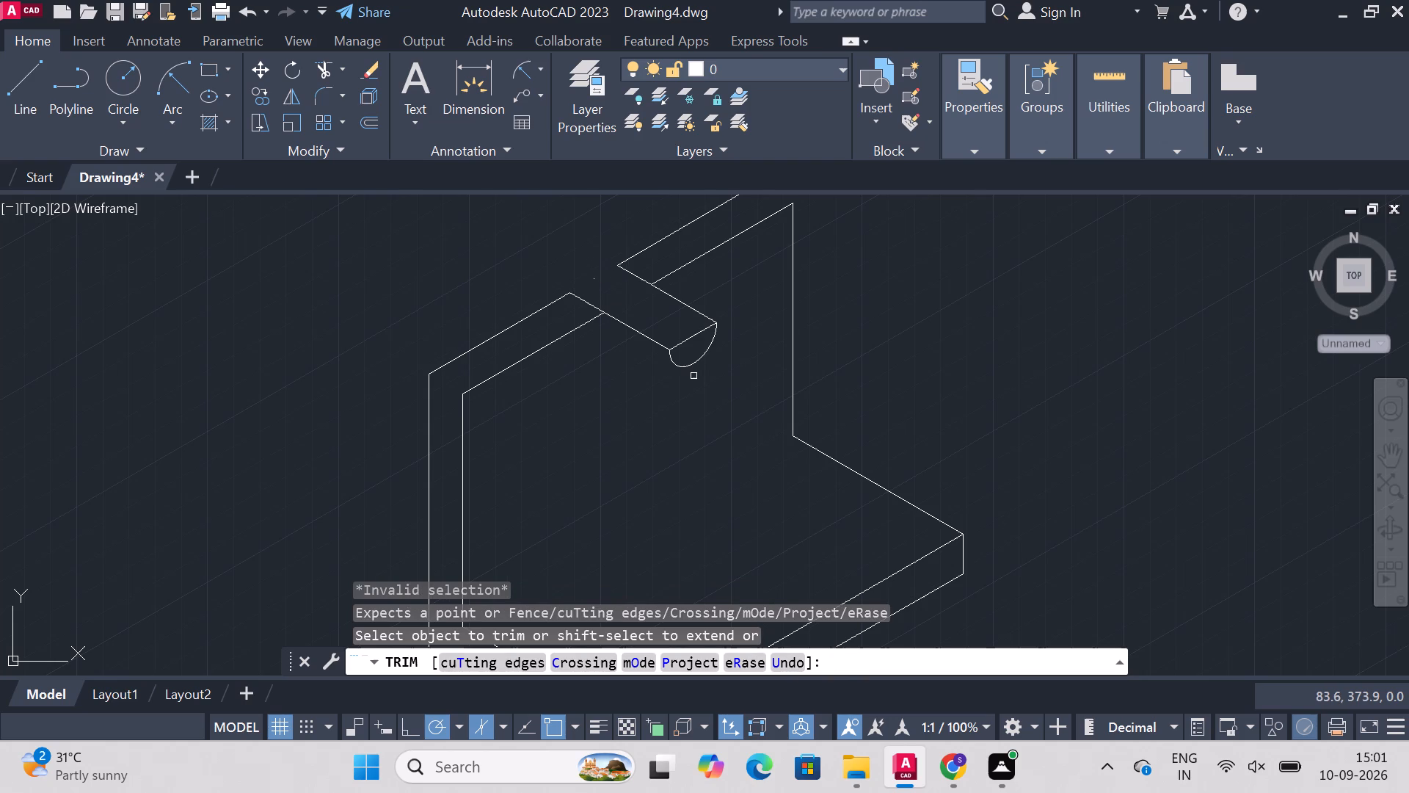
key(Escape)
From the diameter's lower-left end, draw a 10-unit line at 210° and a line at 150° back to the outer top edge.
text(line)
key(Return)
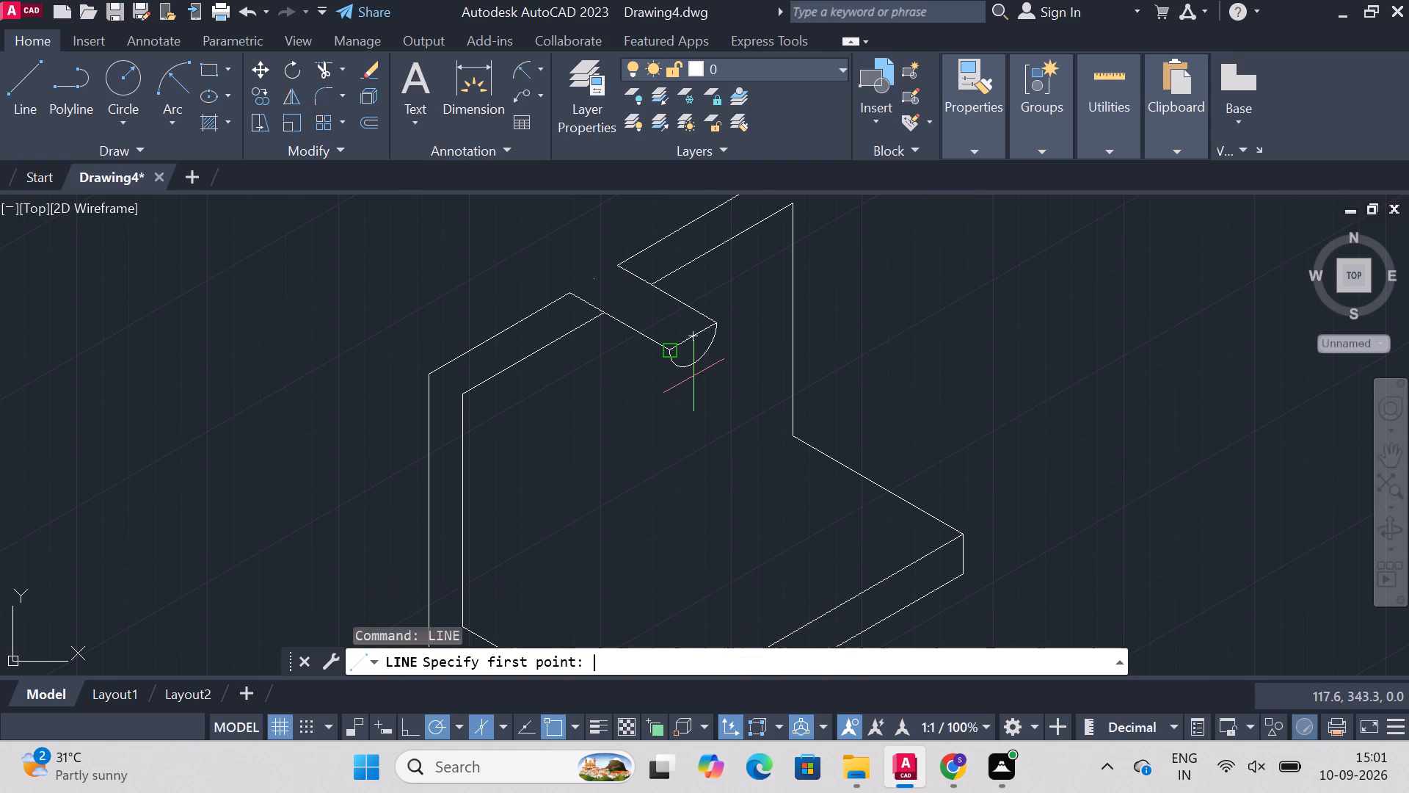
click(670, 352)
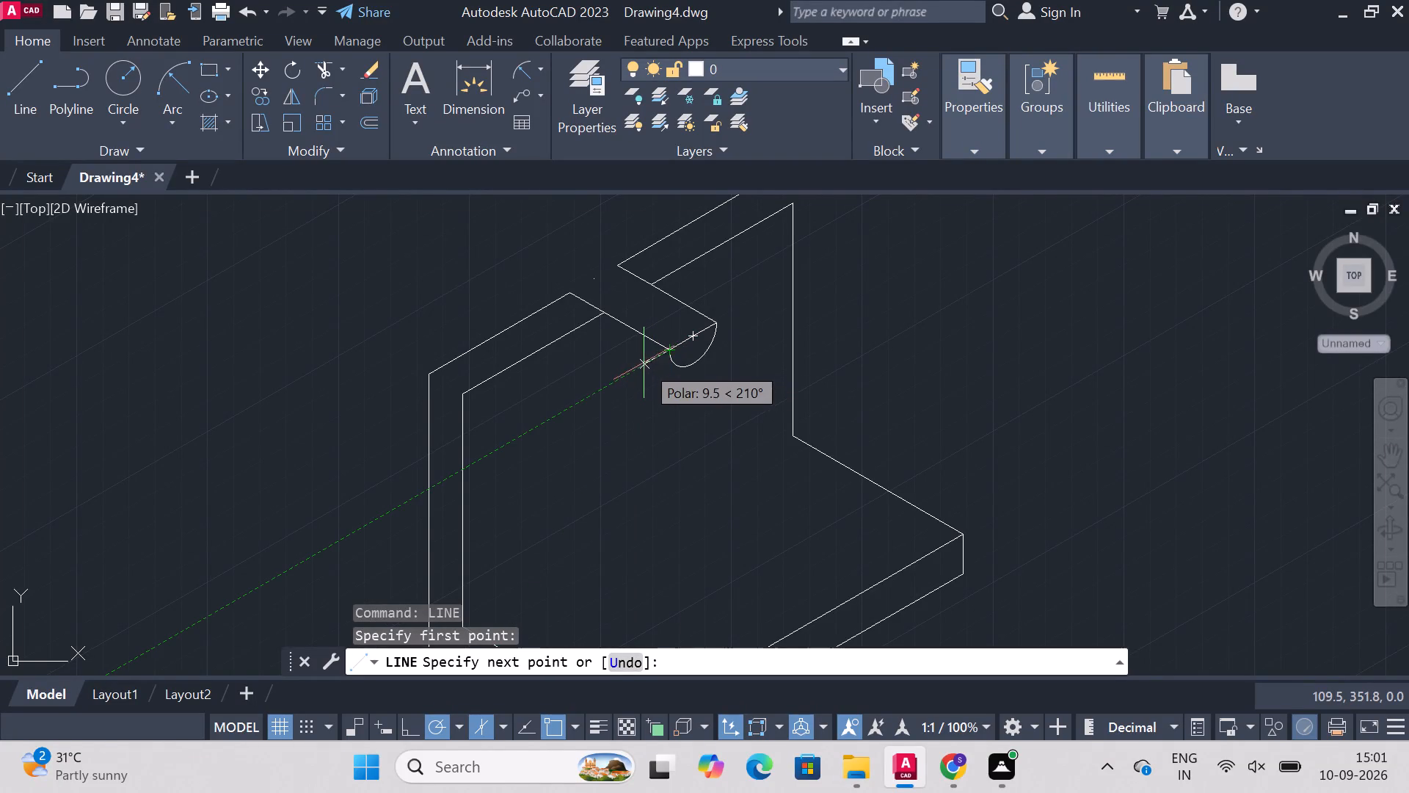
text(10)
key(Return)
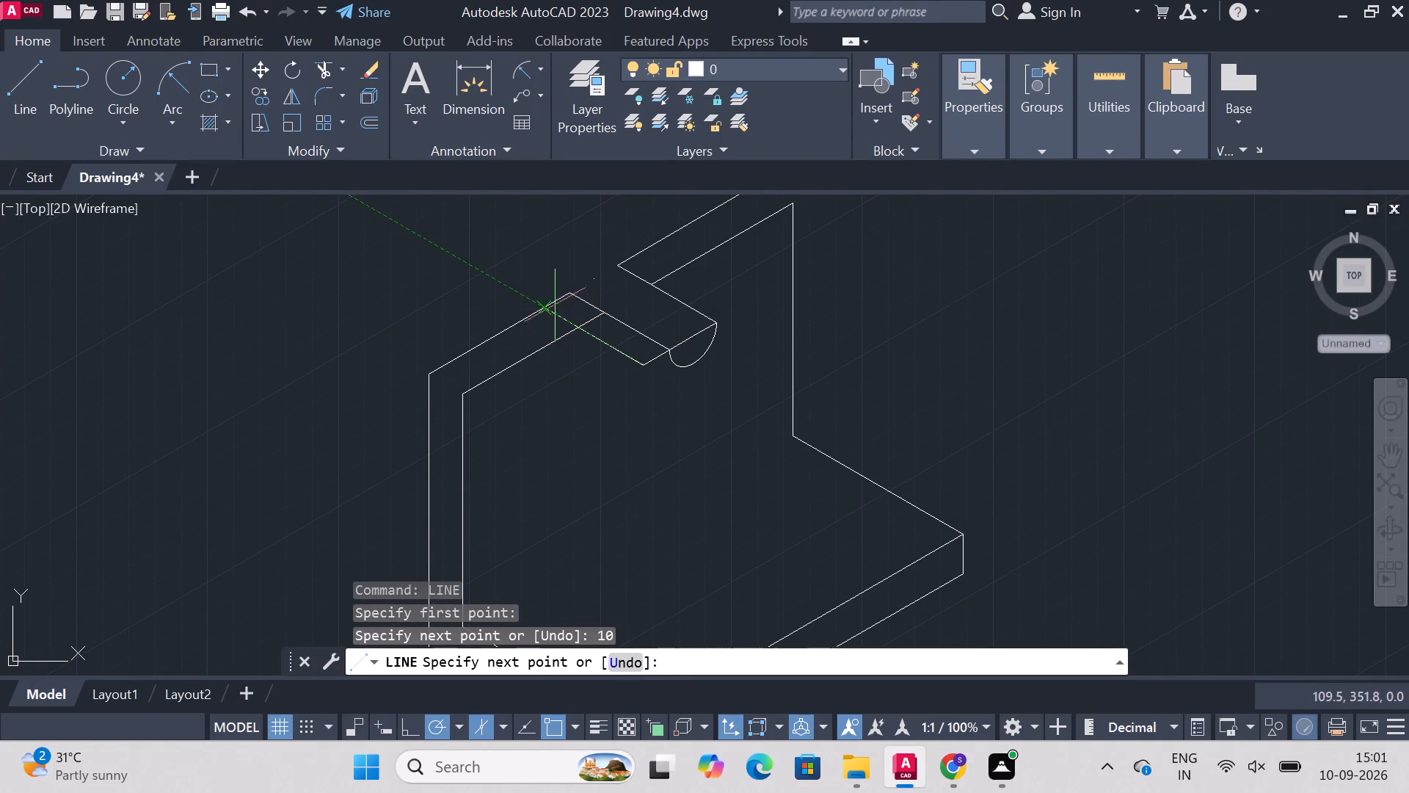
click(547, 303)
key(Escape)
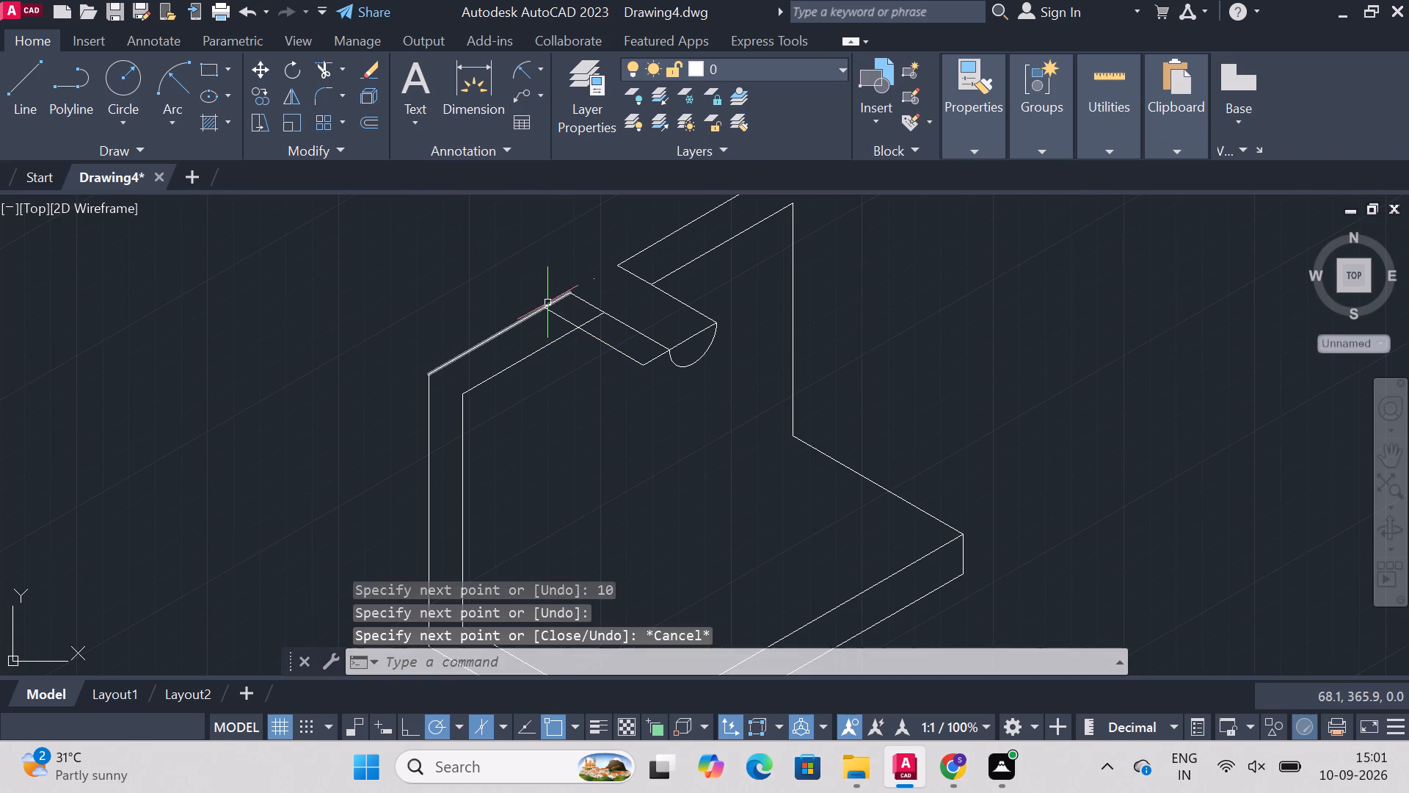
From the diameter's upper-right end, draw a 10-unit line at 30° and a line at 150° back to the outer top edge.
text(line)
key(Return)
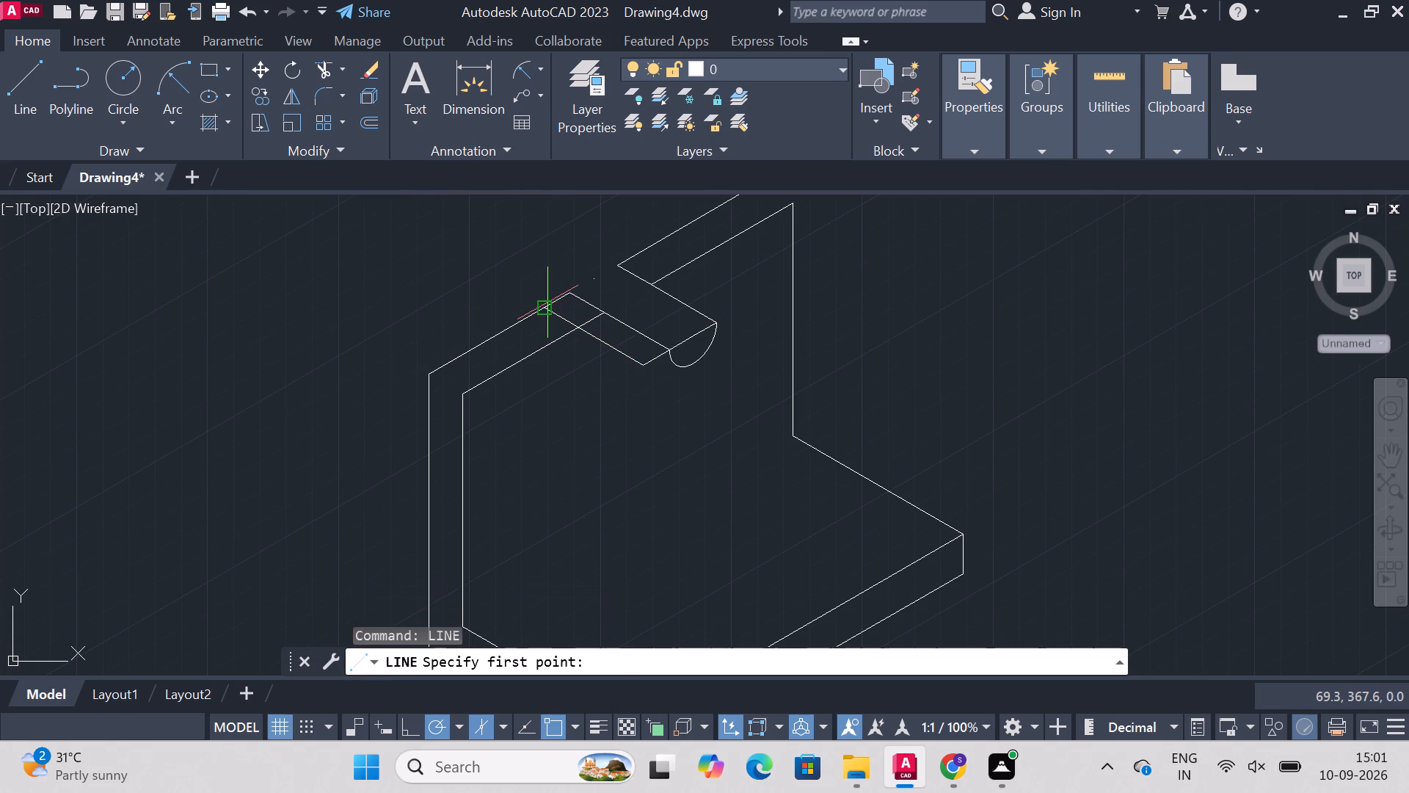
click(716, 319)
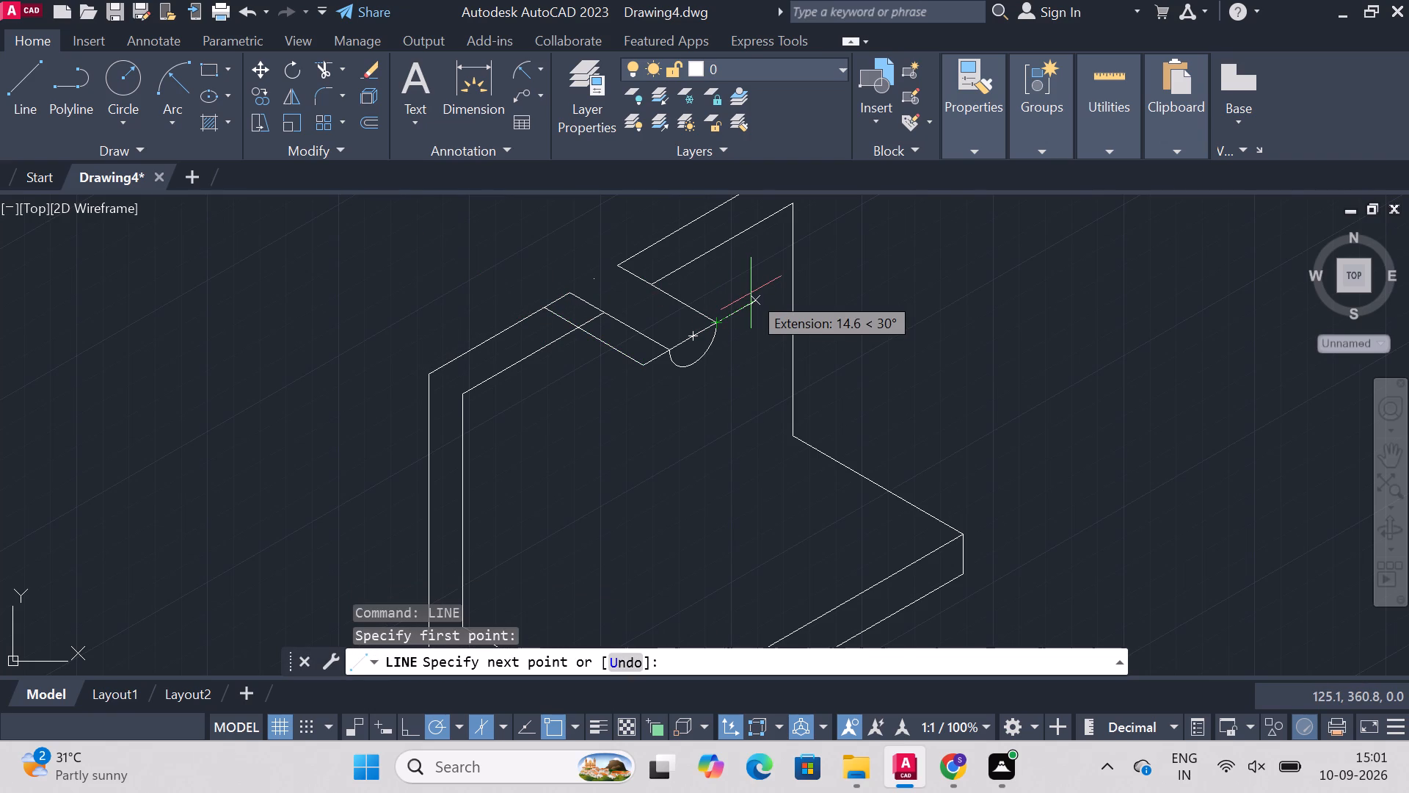
text(10)
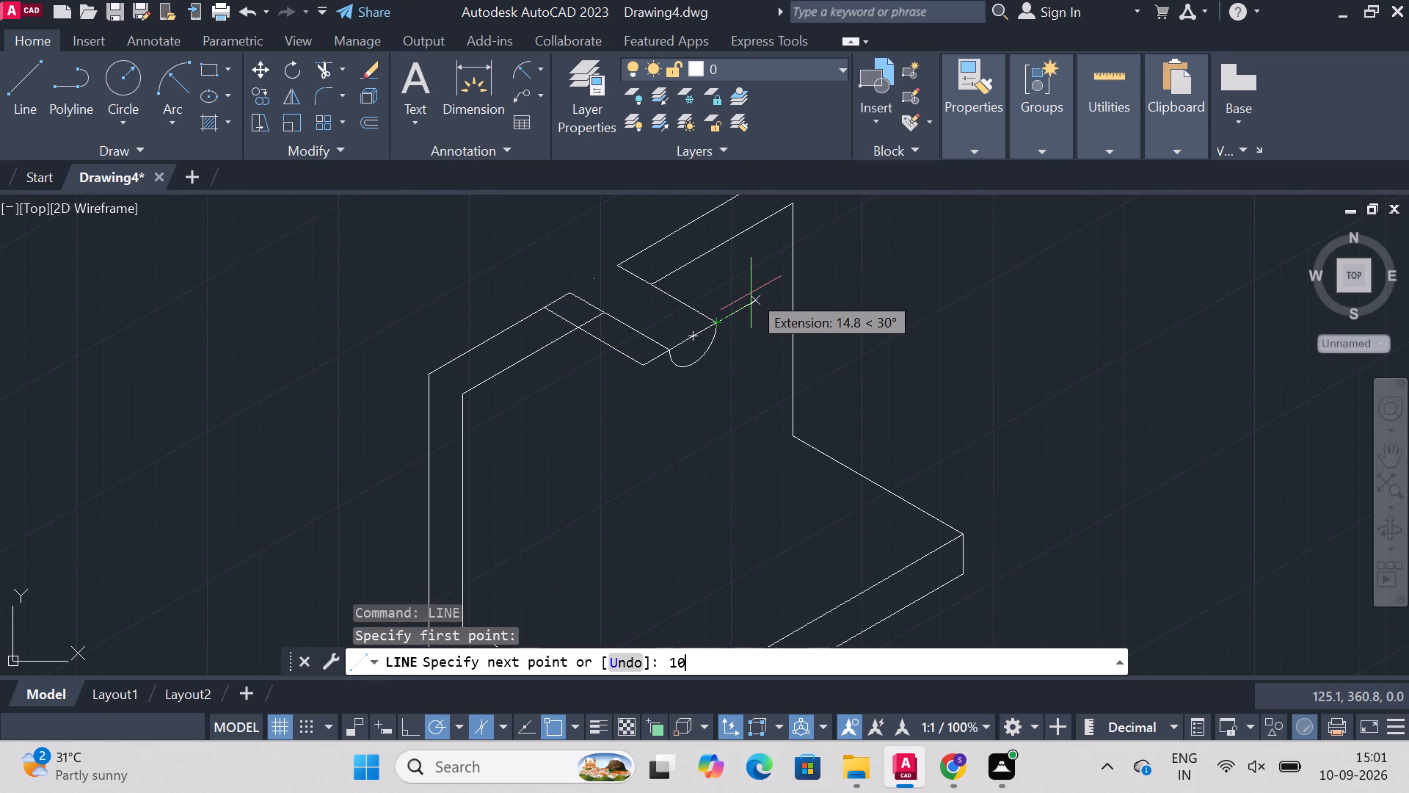
key(Return)
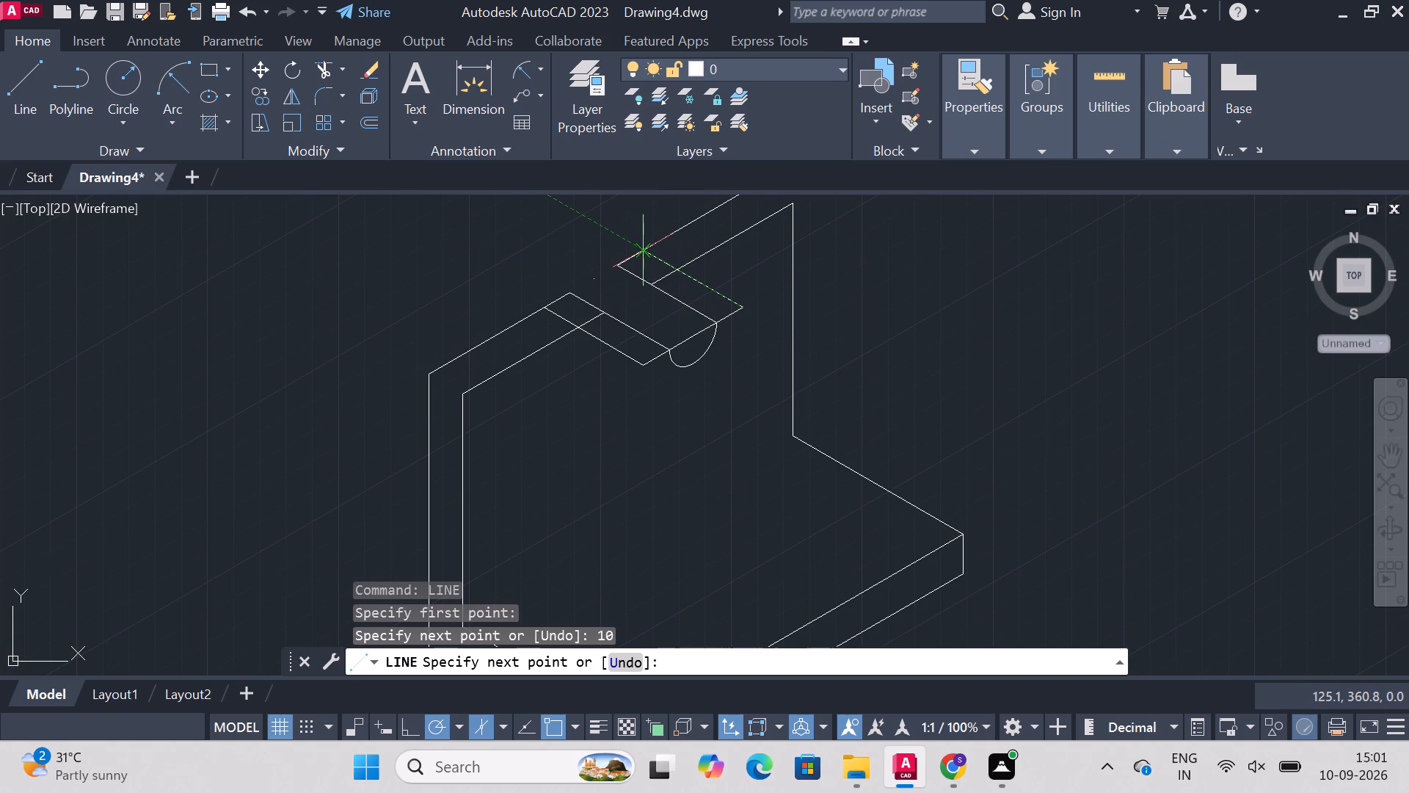
click(647, 256)
key(Escape)
Trim the inner top edge's stubs beside the feature and the parts of both new 150° lines lying across the wall's top.
text(tr)
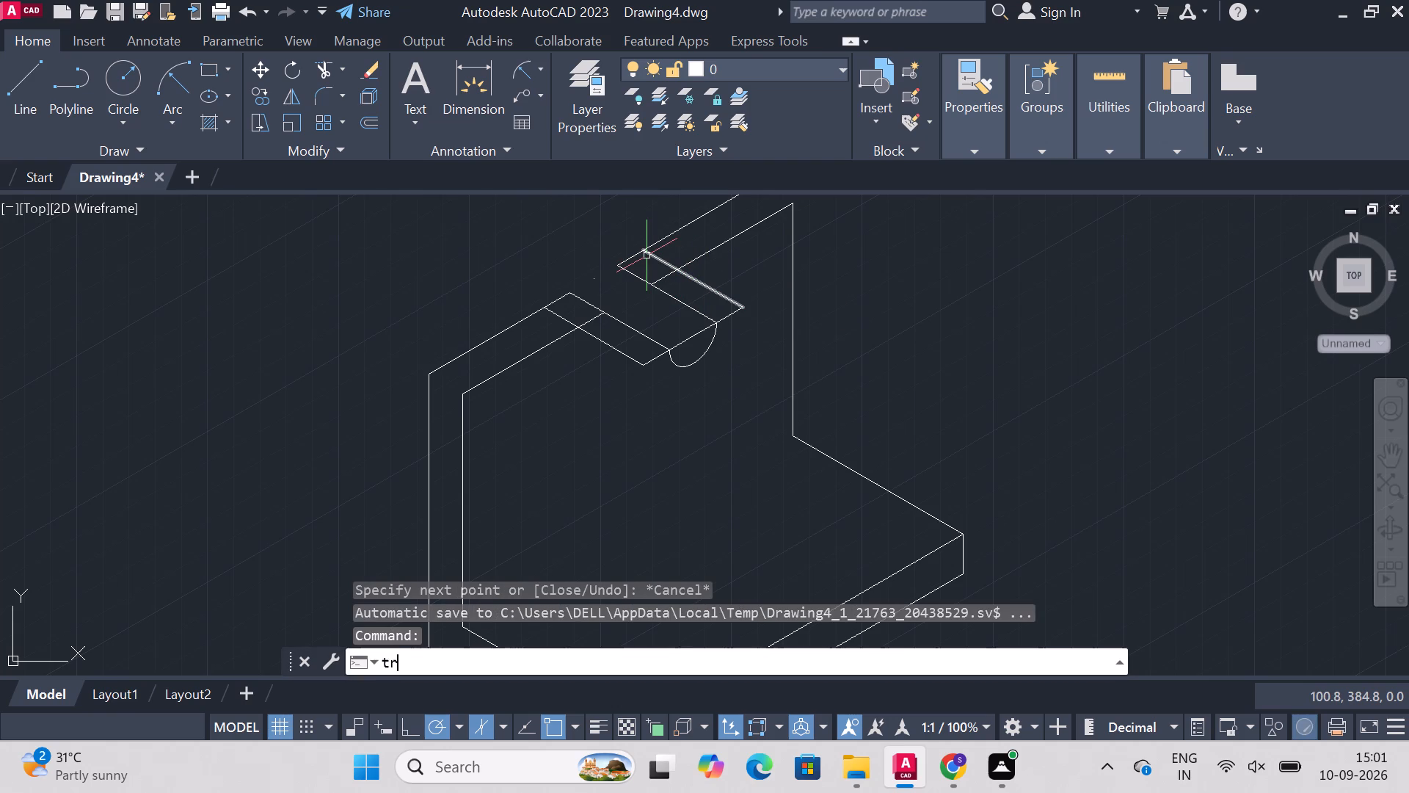
text(im)
key(Return)
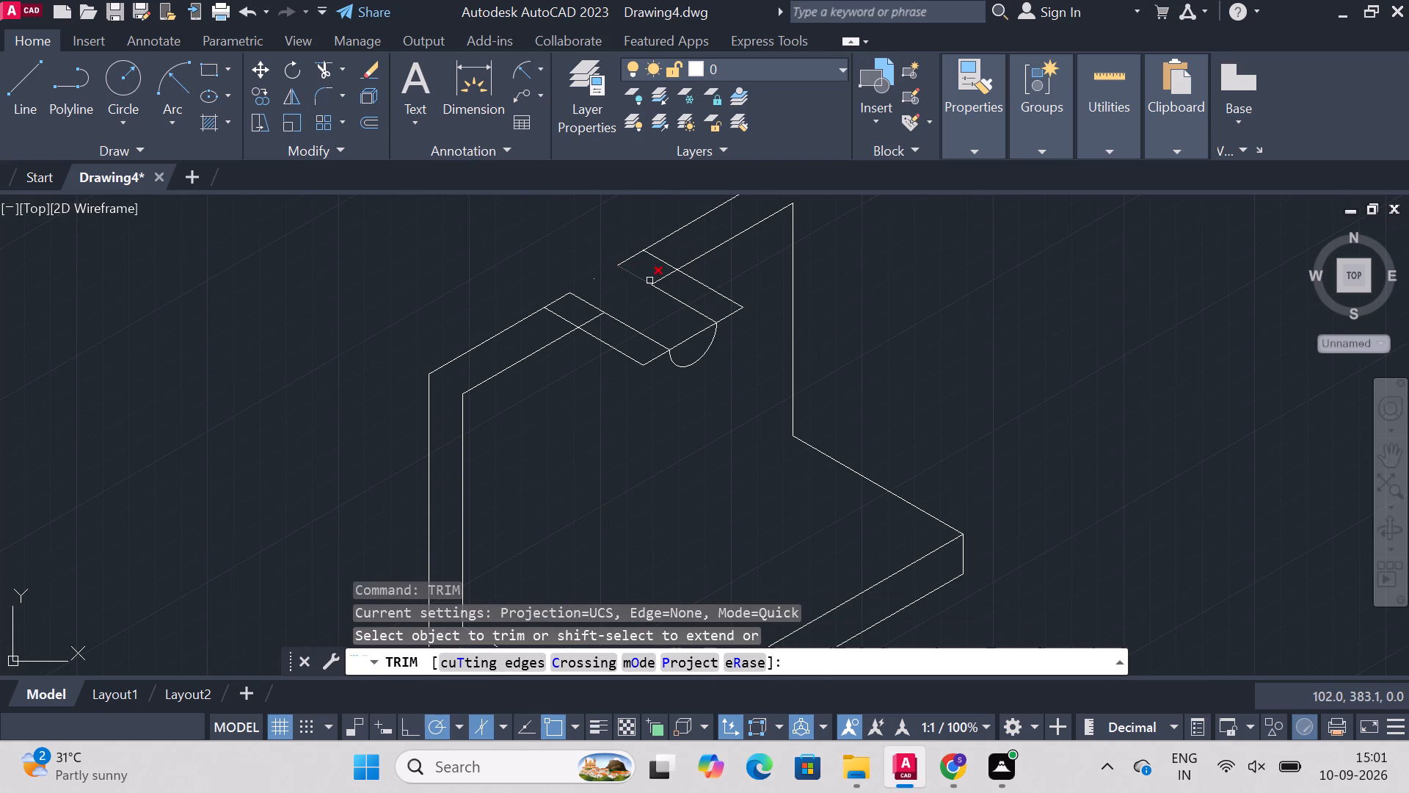
click(666, 277)
click(668, 264)
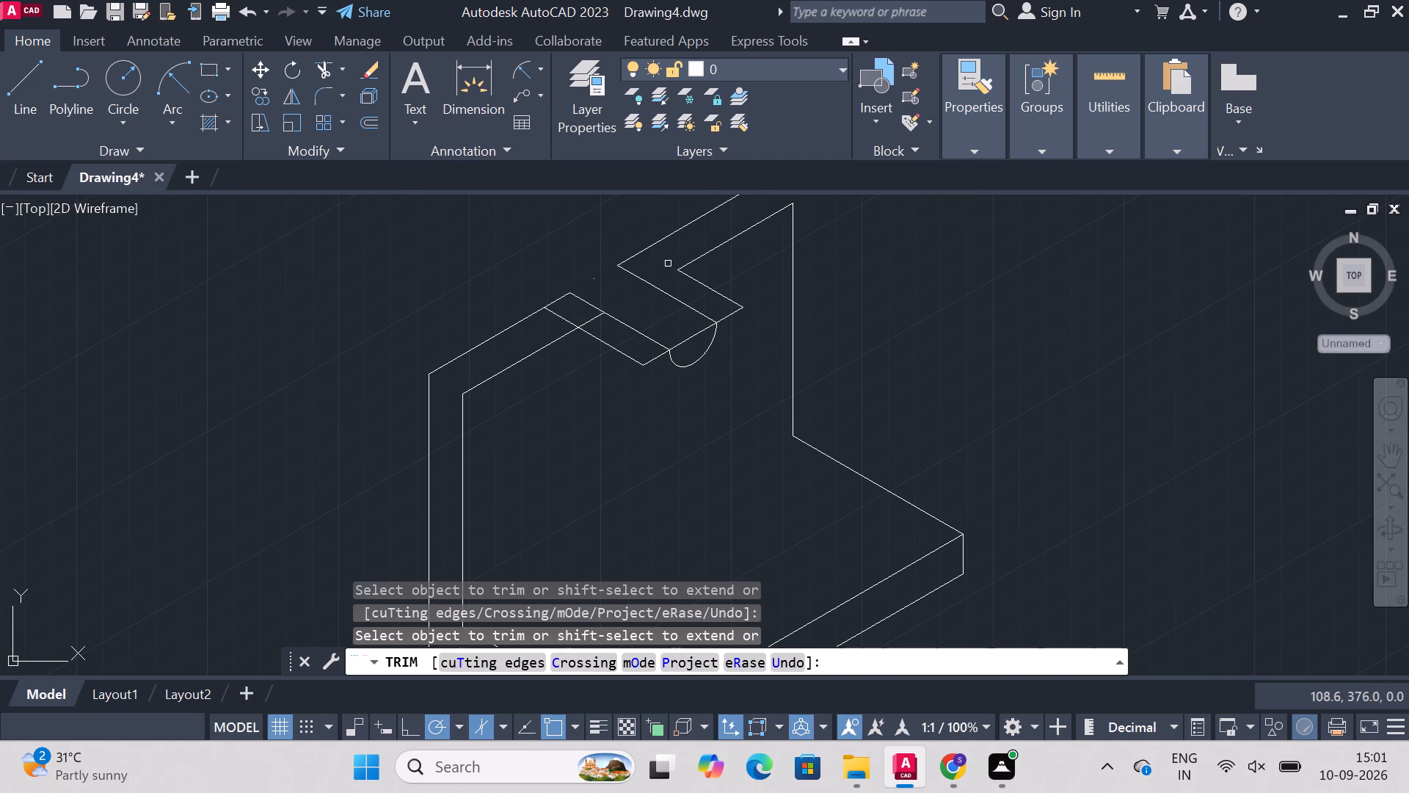
click(592, 320)
click(561, 319)
key(Escape)
key(Escape)
key(Escape)
key(Escape)
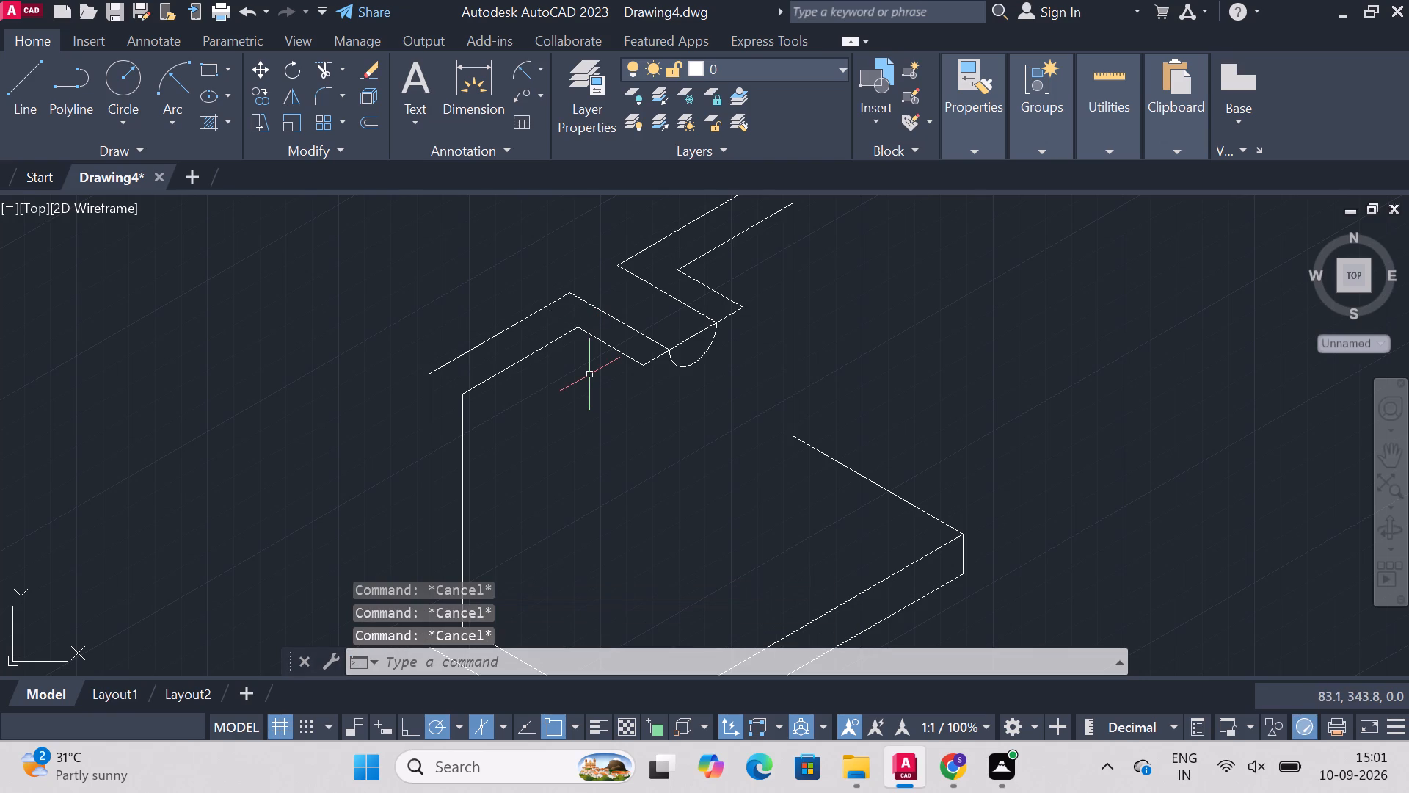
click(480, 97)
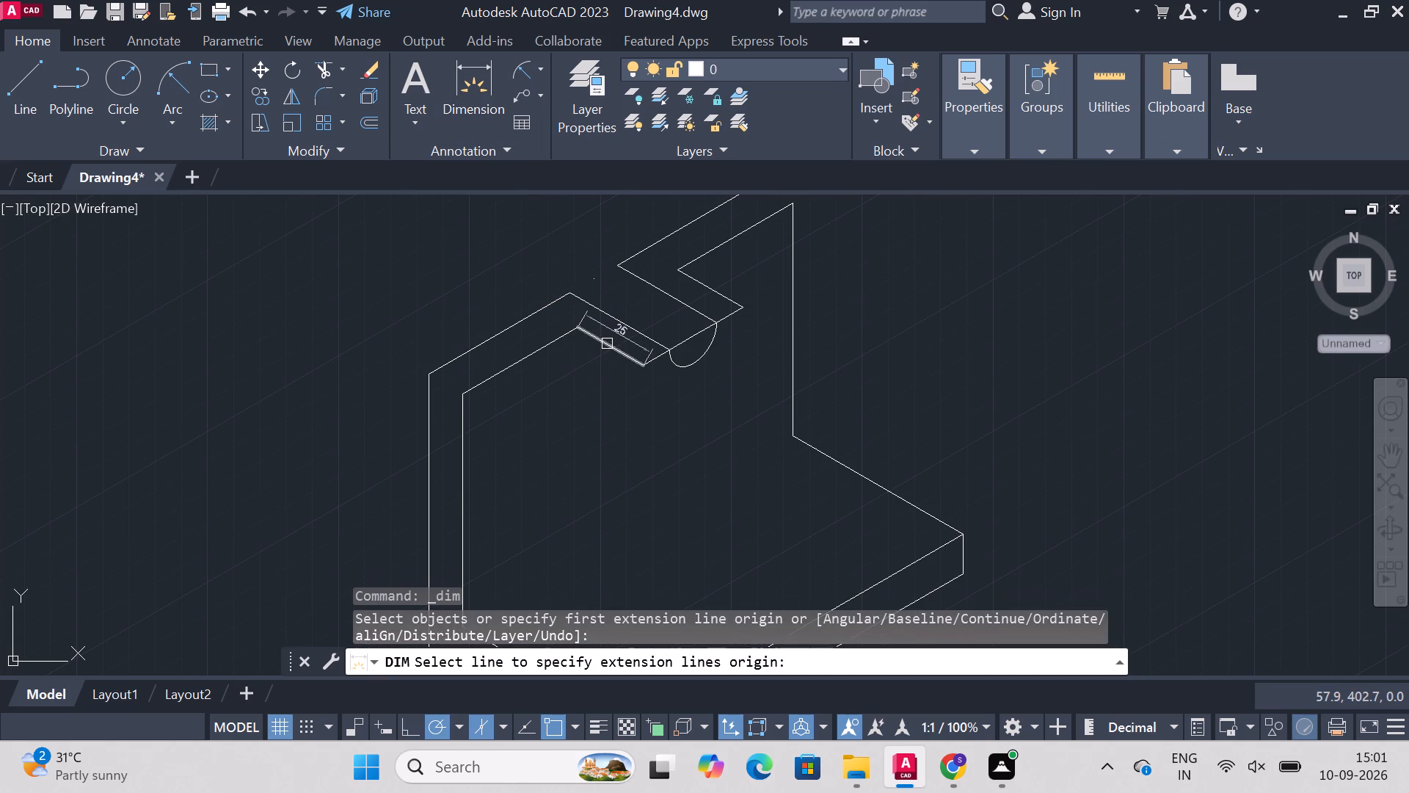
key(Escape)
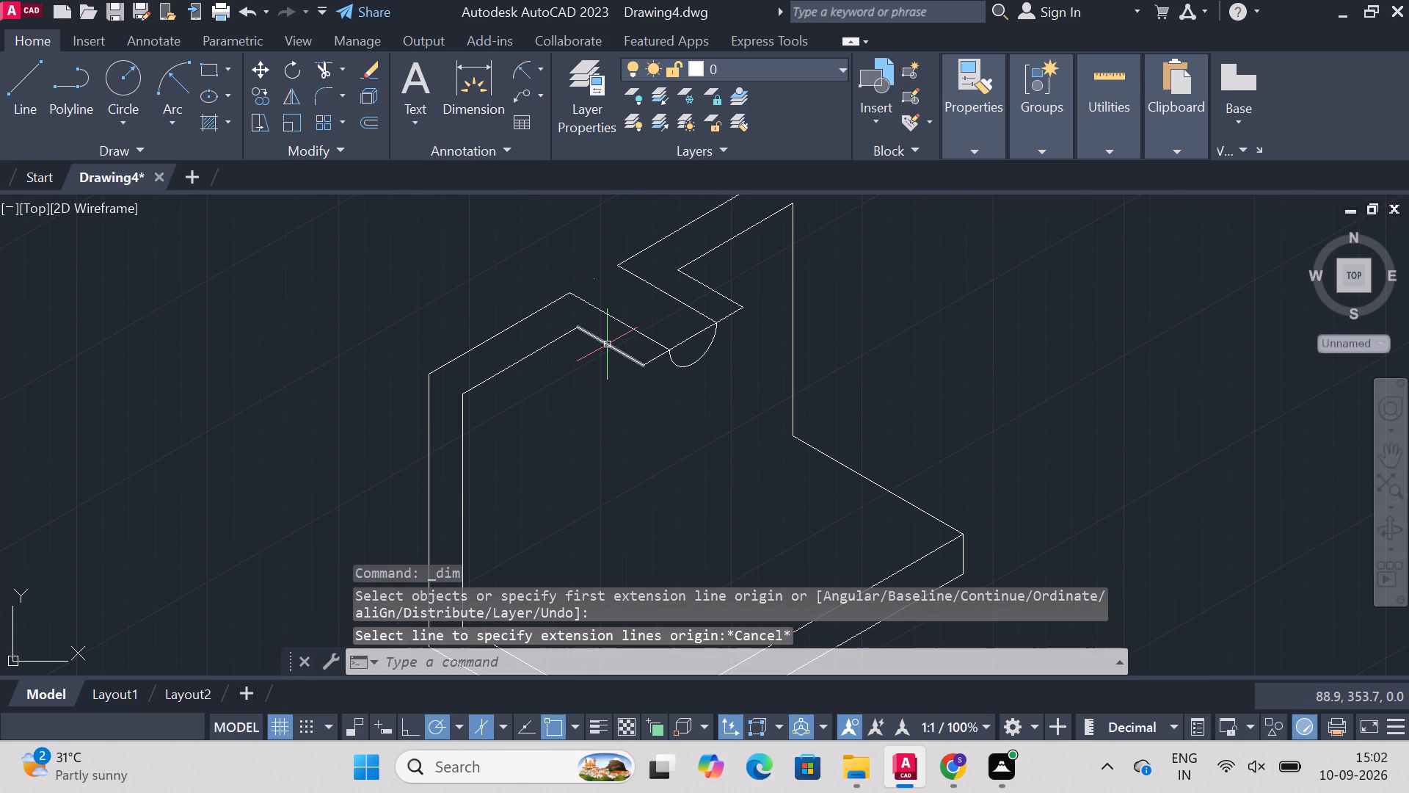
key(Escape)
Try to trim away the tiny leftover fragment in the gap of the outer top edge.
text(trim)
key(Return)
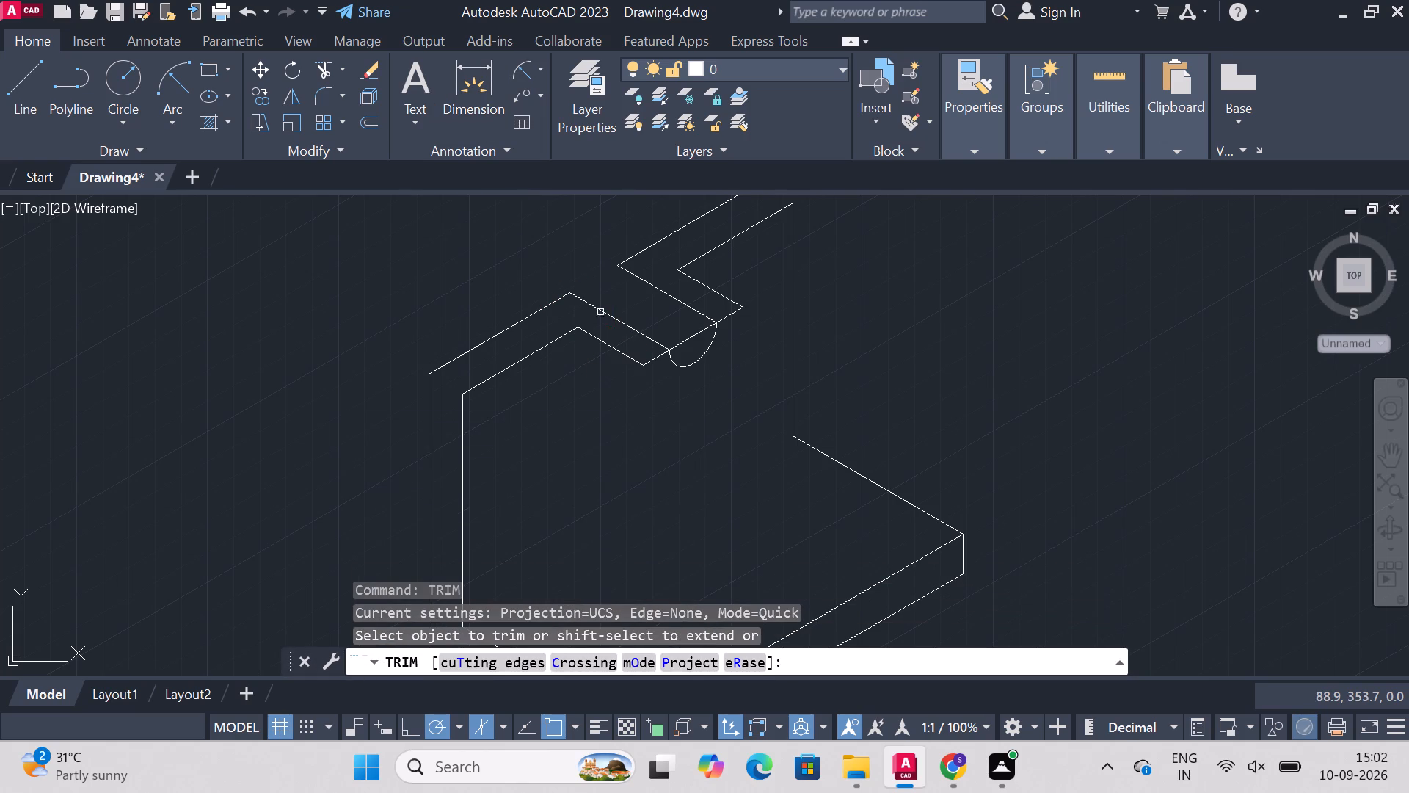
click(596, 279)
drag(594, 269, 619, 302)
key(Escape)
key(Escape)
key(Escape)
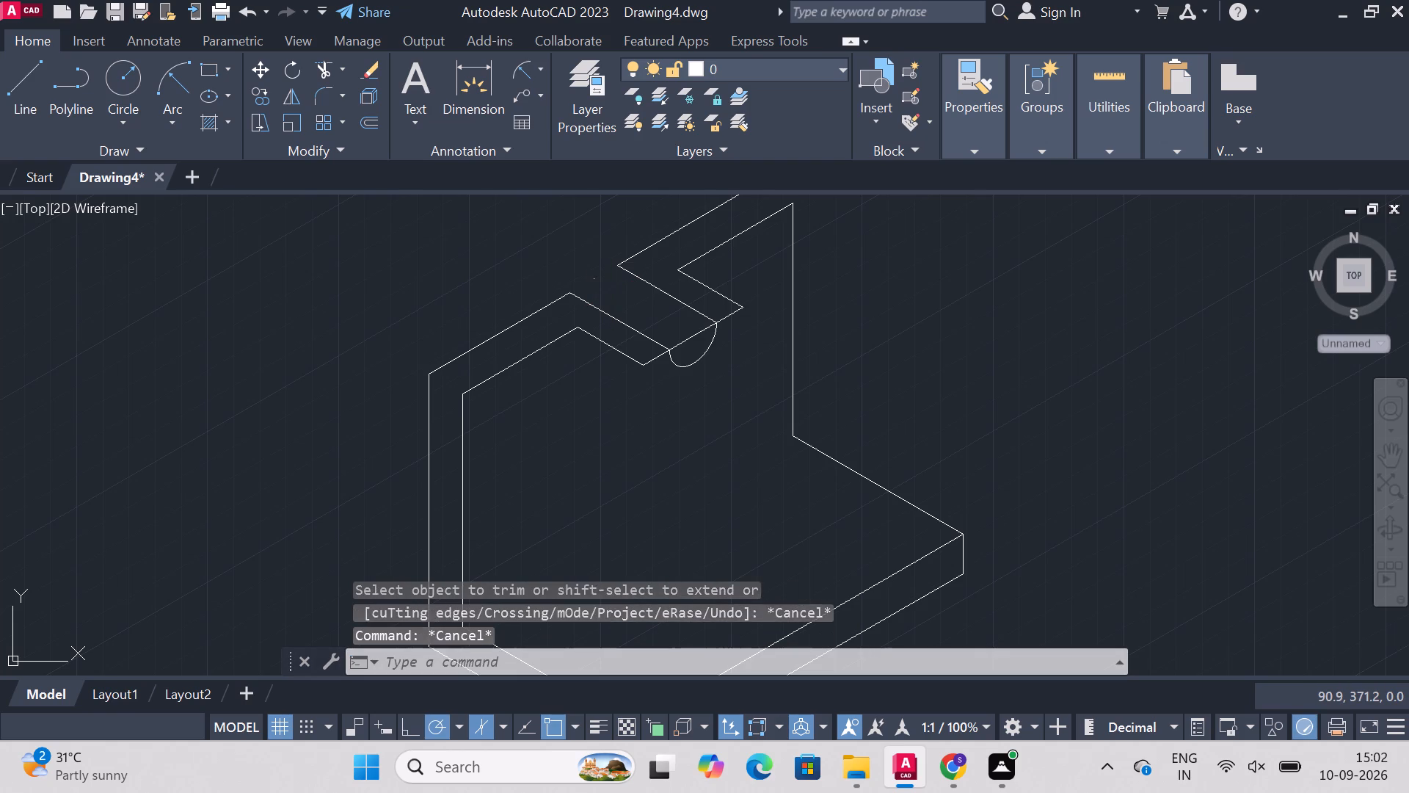
Erase the tiny leftover fragment in the gap of the outer top edge.
click(569, 259)
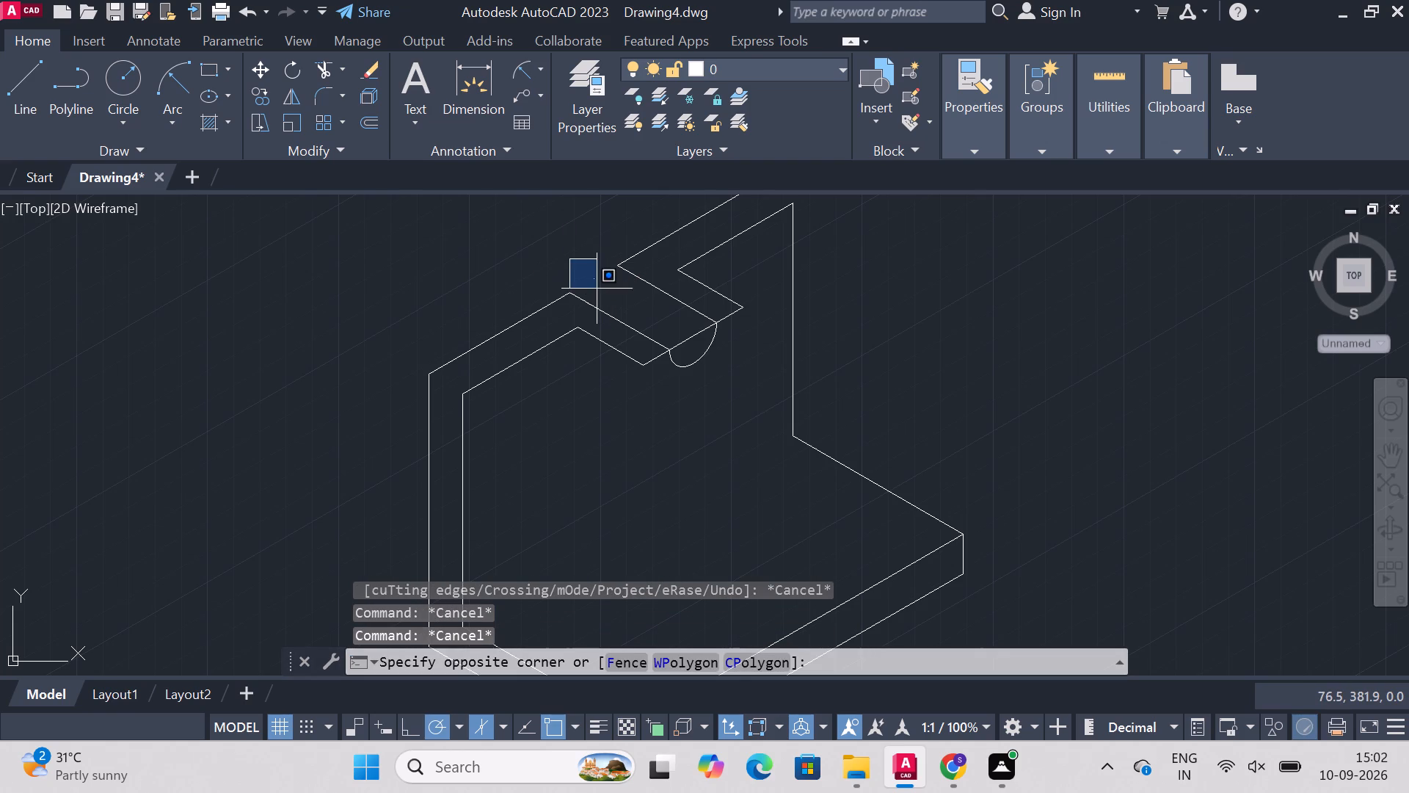
click(602, 289)
key(Delete)
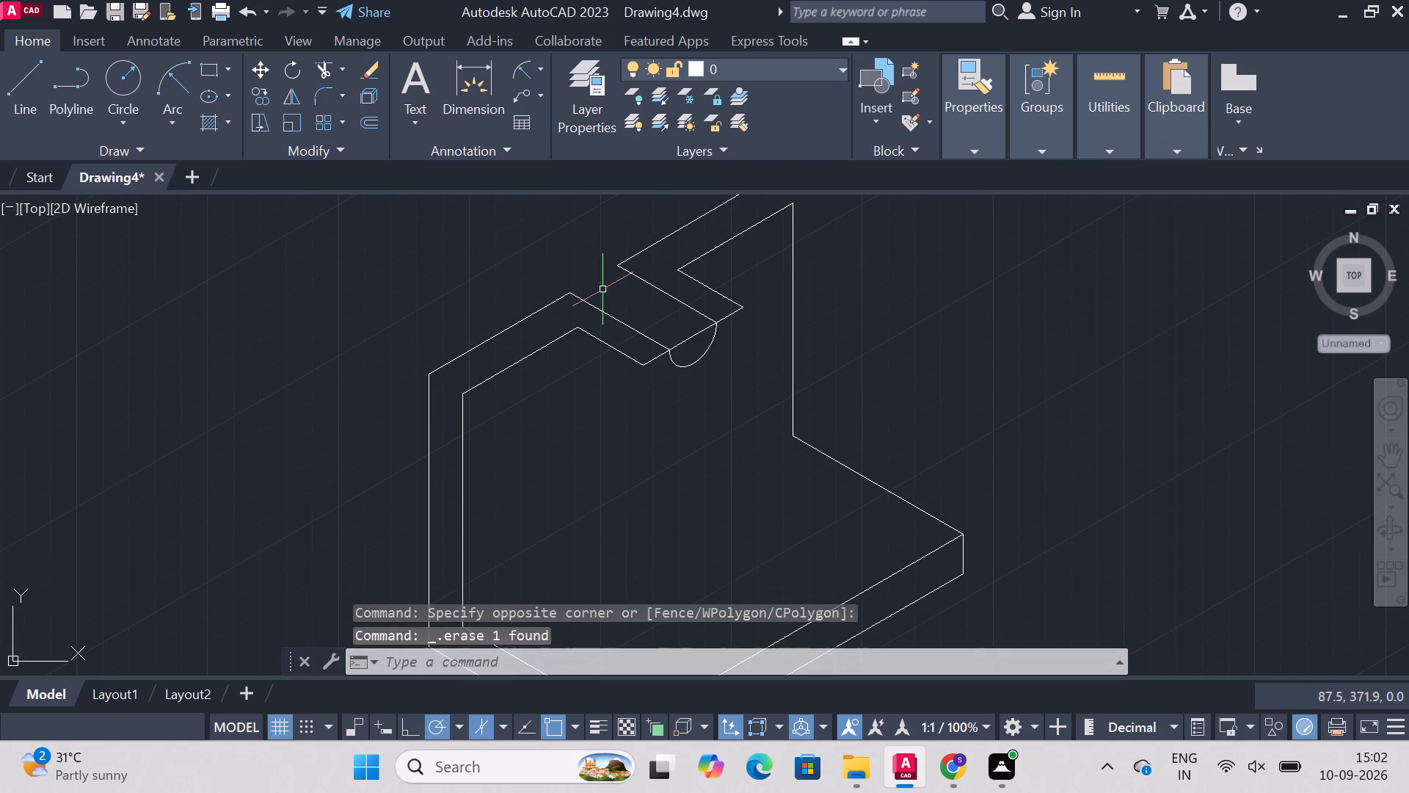
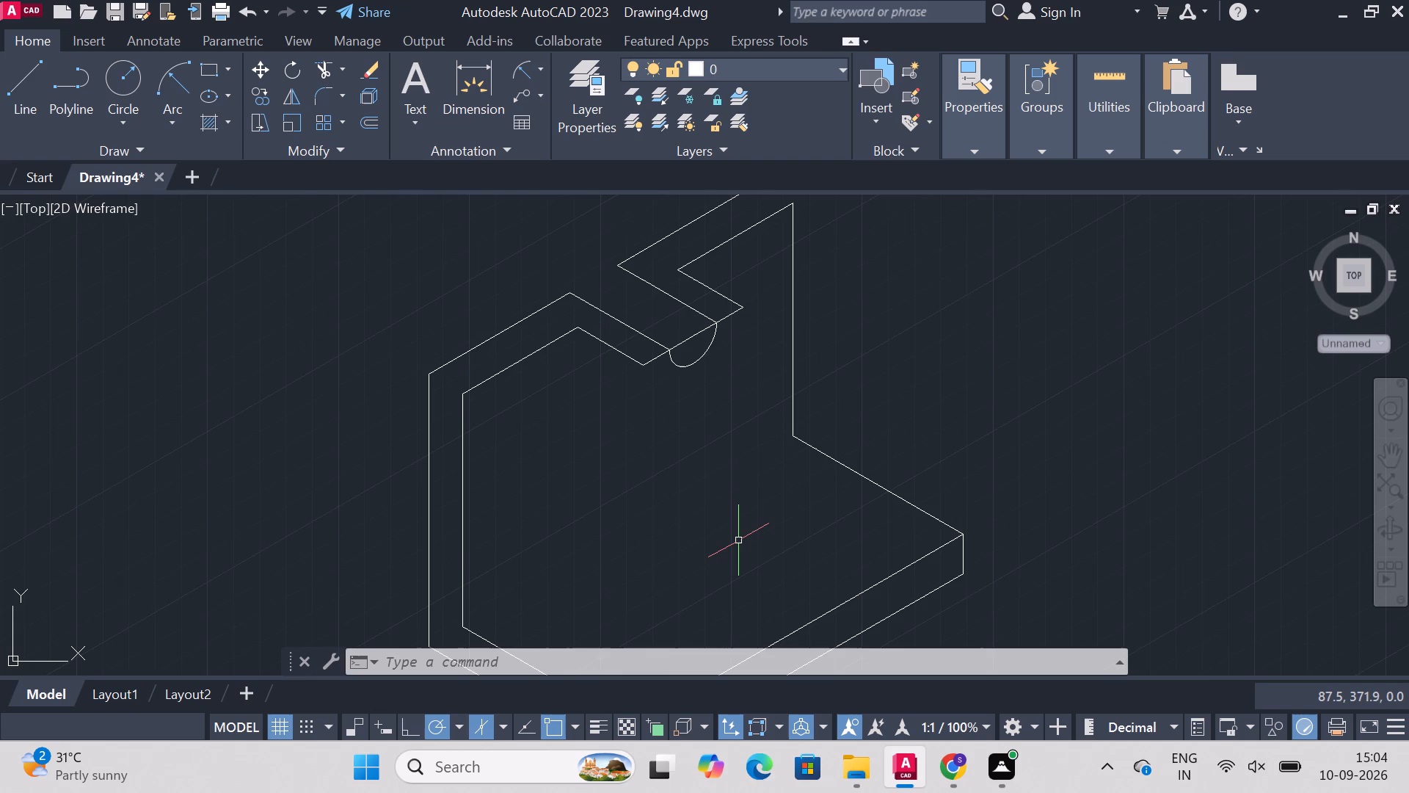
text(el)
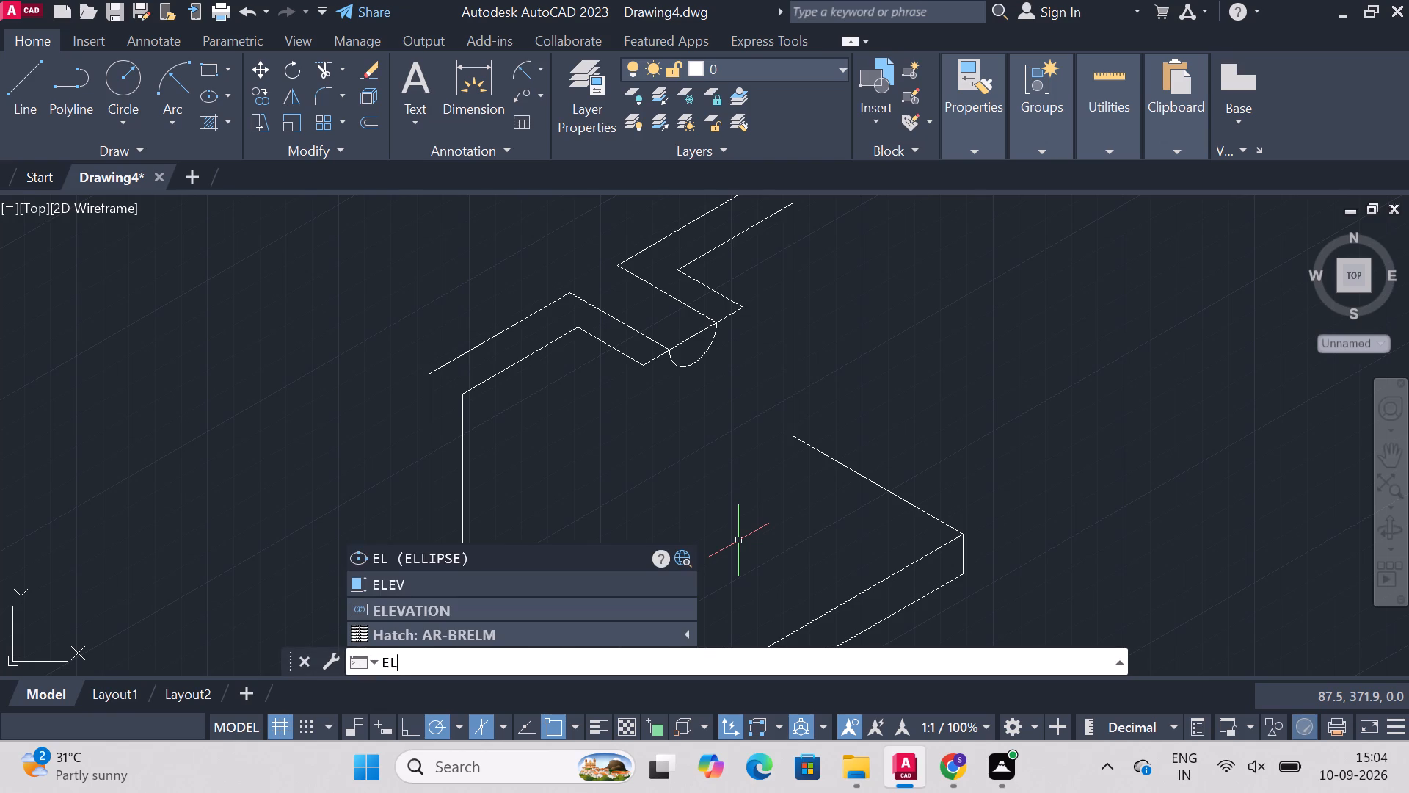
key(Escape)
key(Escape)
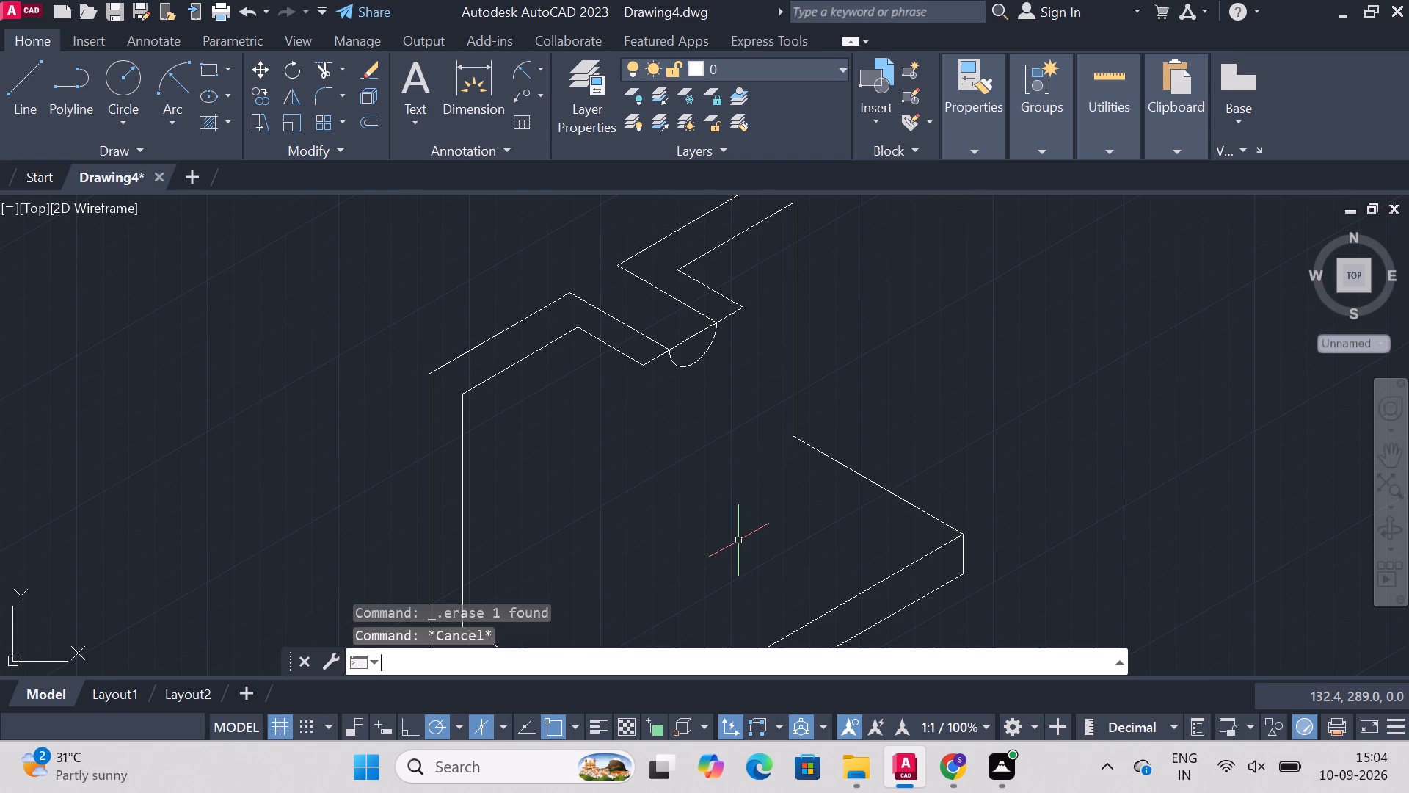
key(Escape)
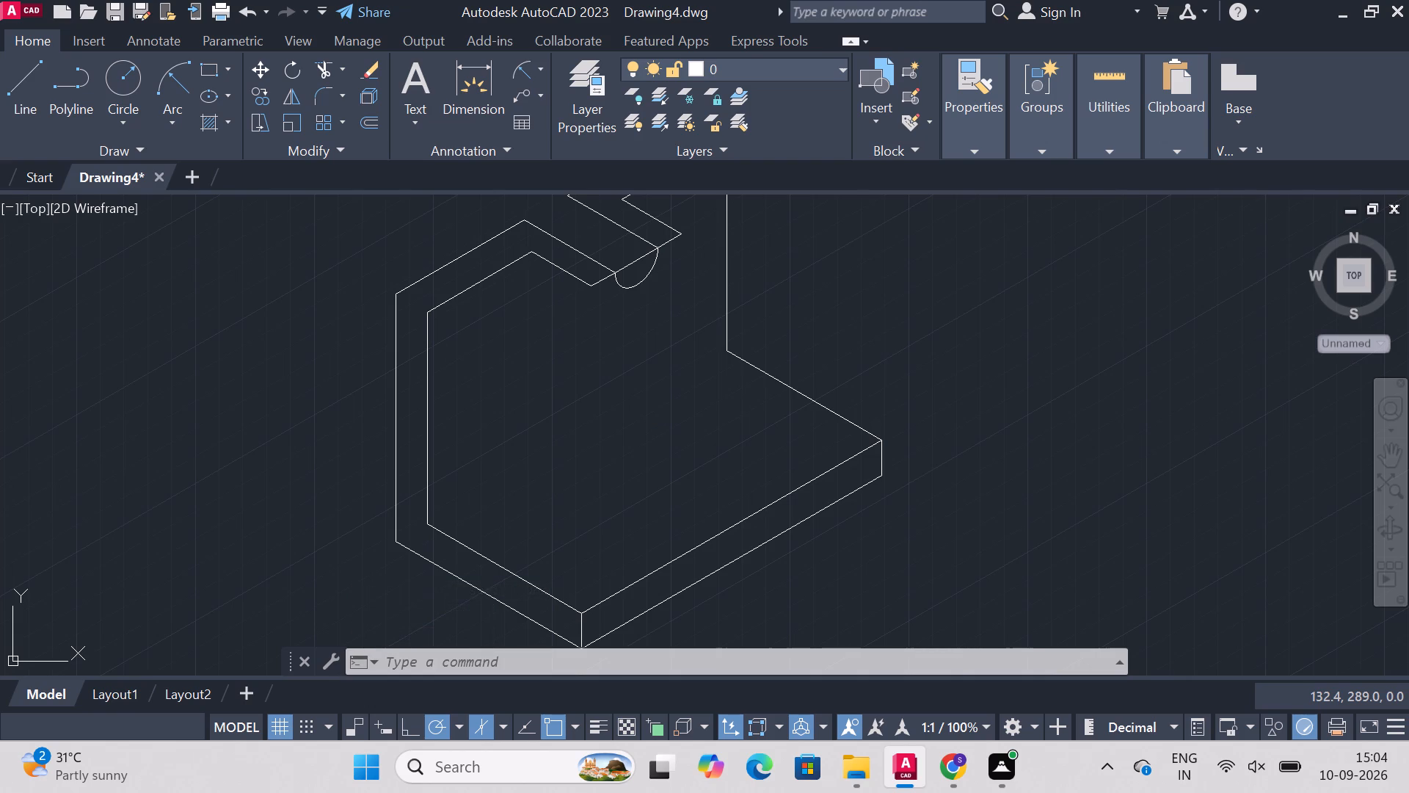
From the inner bottom corner where wall meets base, draw connected lines: 63 units at 30°, 38 straight up, and 38 at 330°.
text(line)
key(Return)
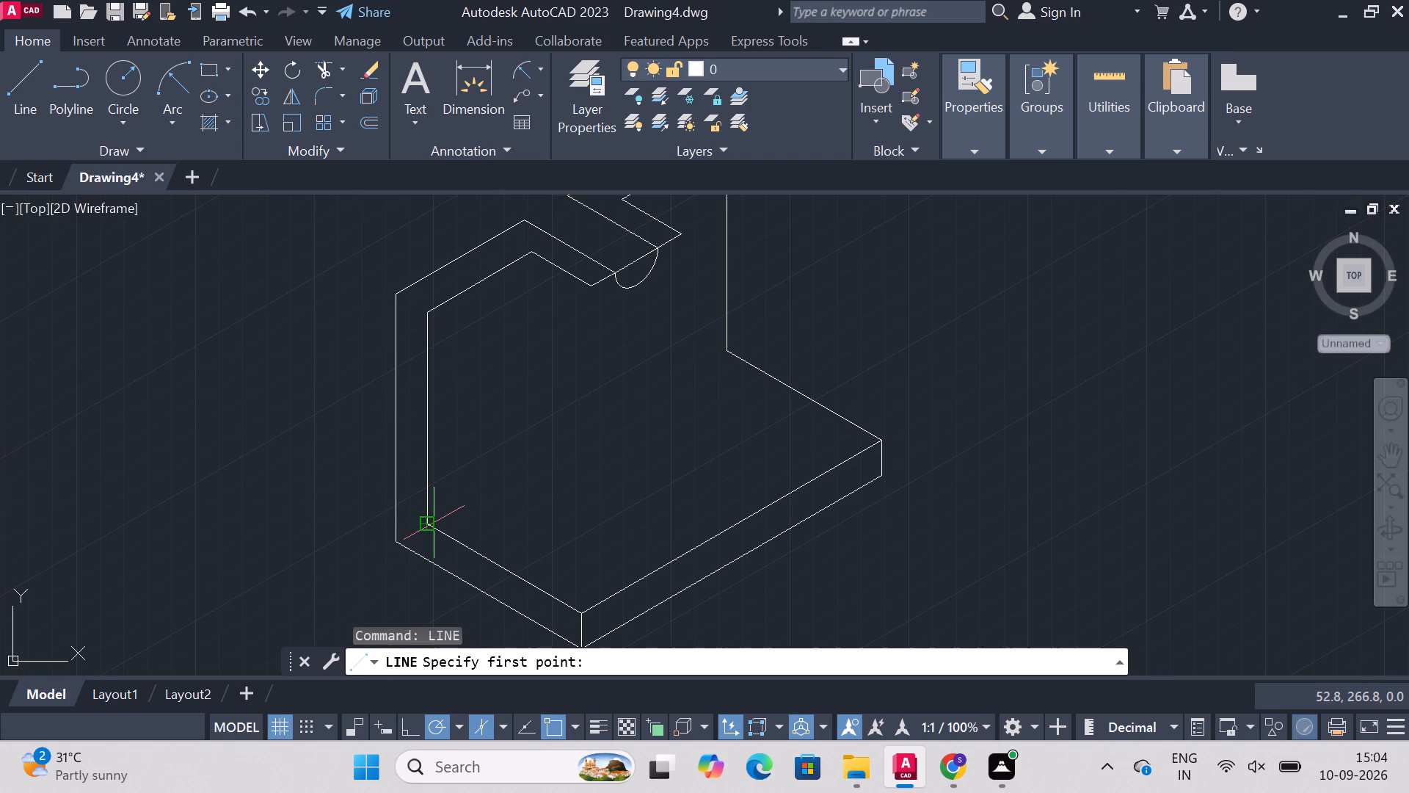
click(432, 521)
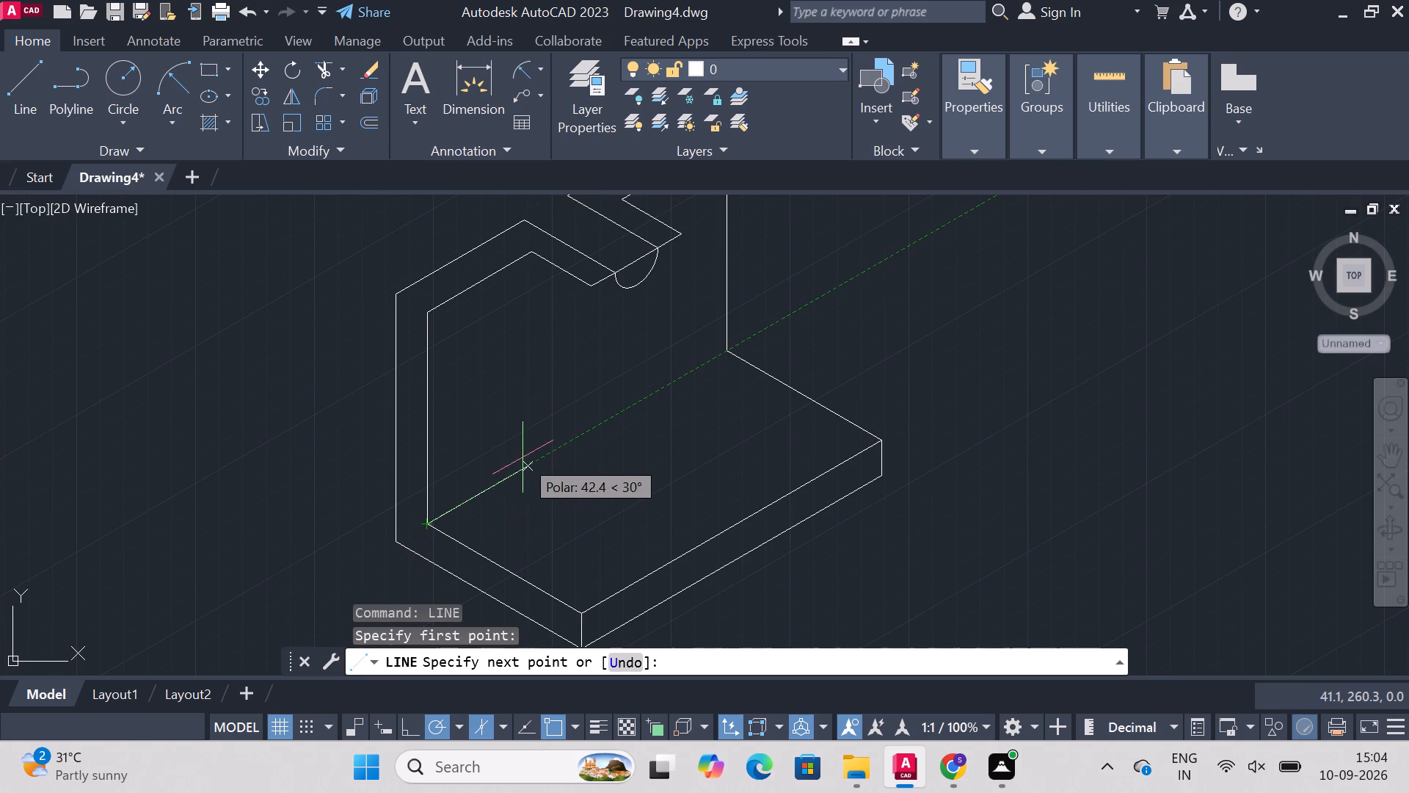
text(63)
key(Return)
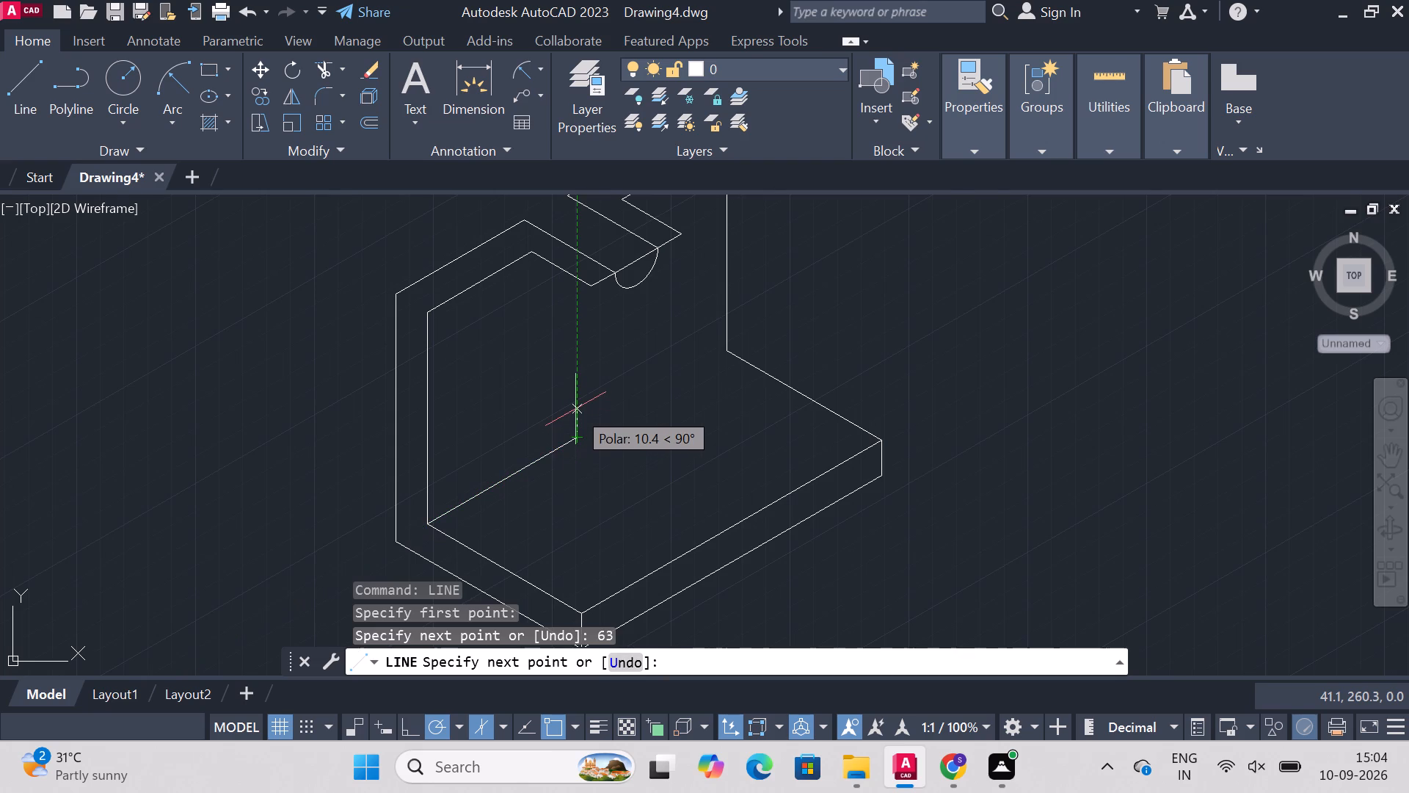
text(38)
key(Return)
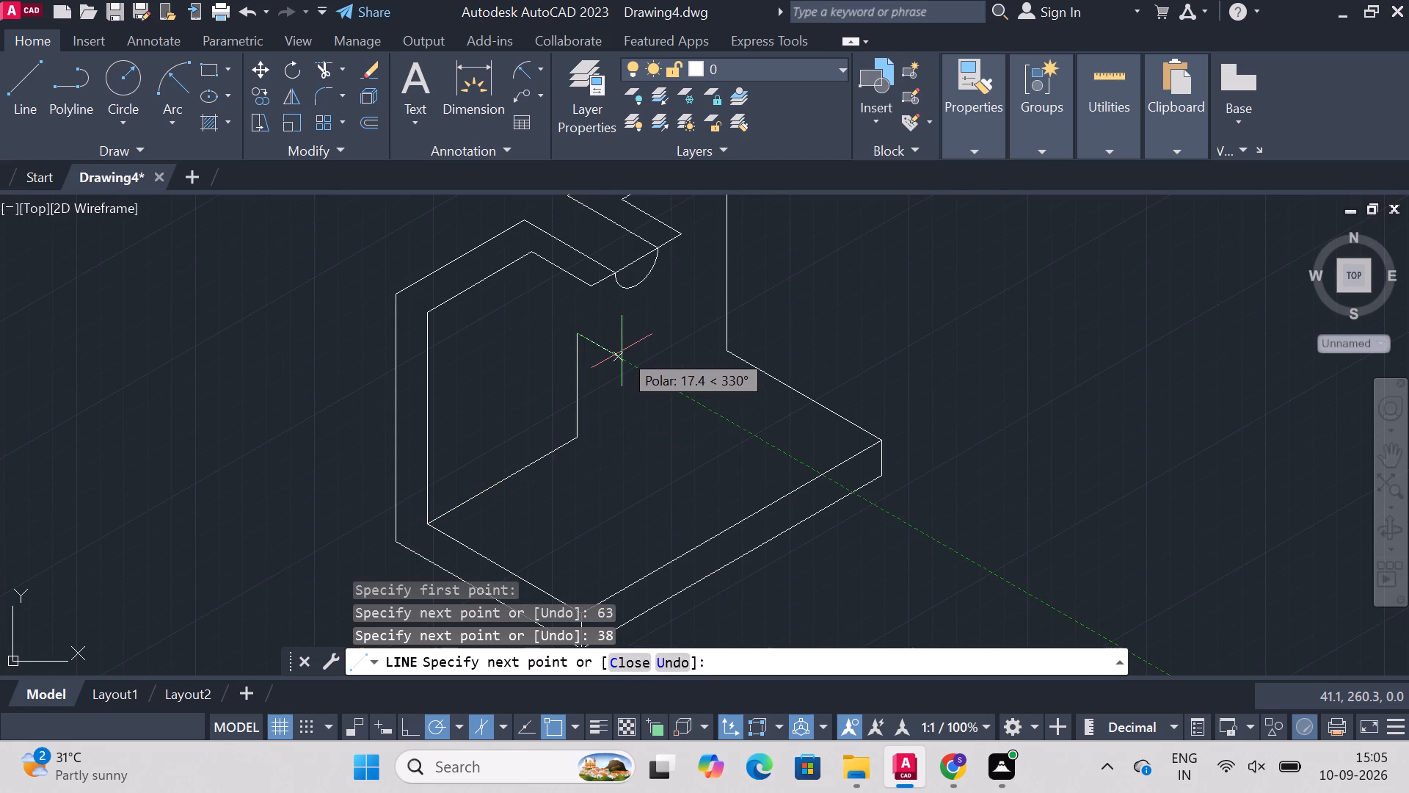
text(38)
key(Return)
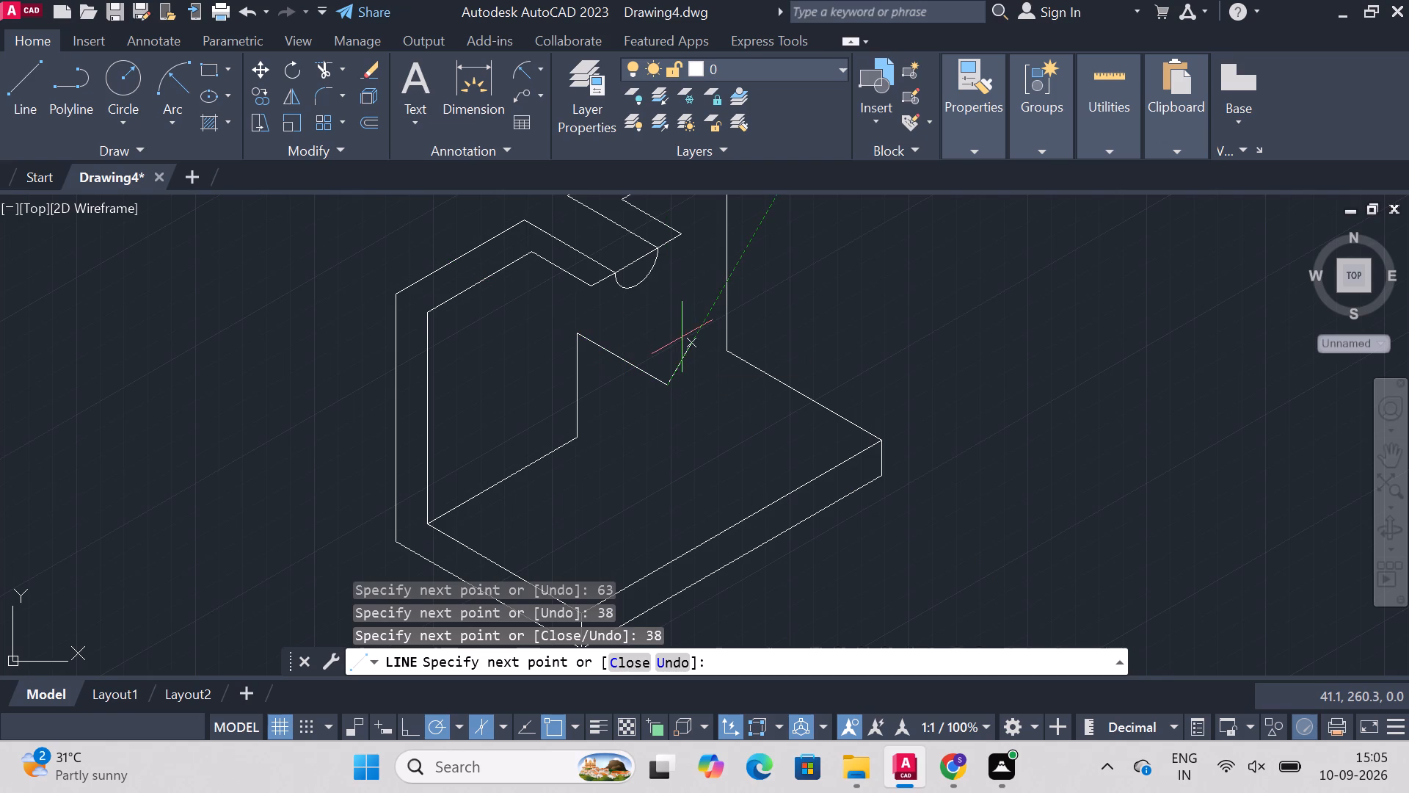
key(Escape)
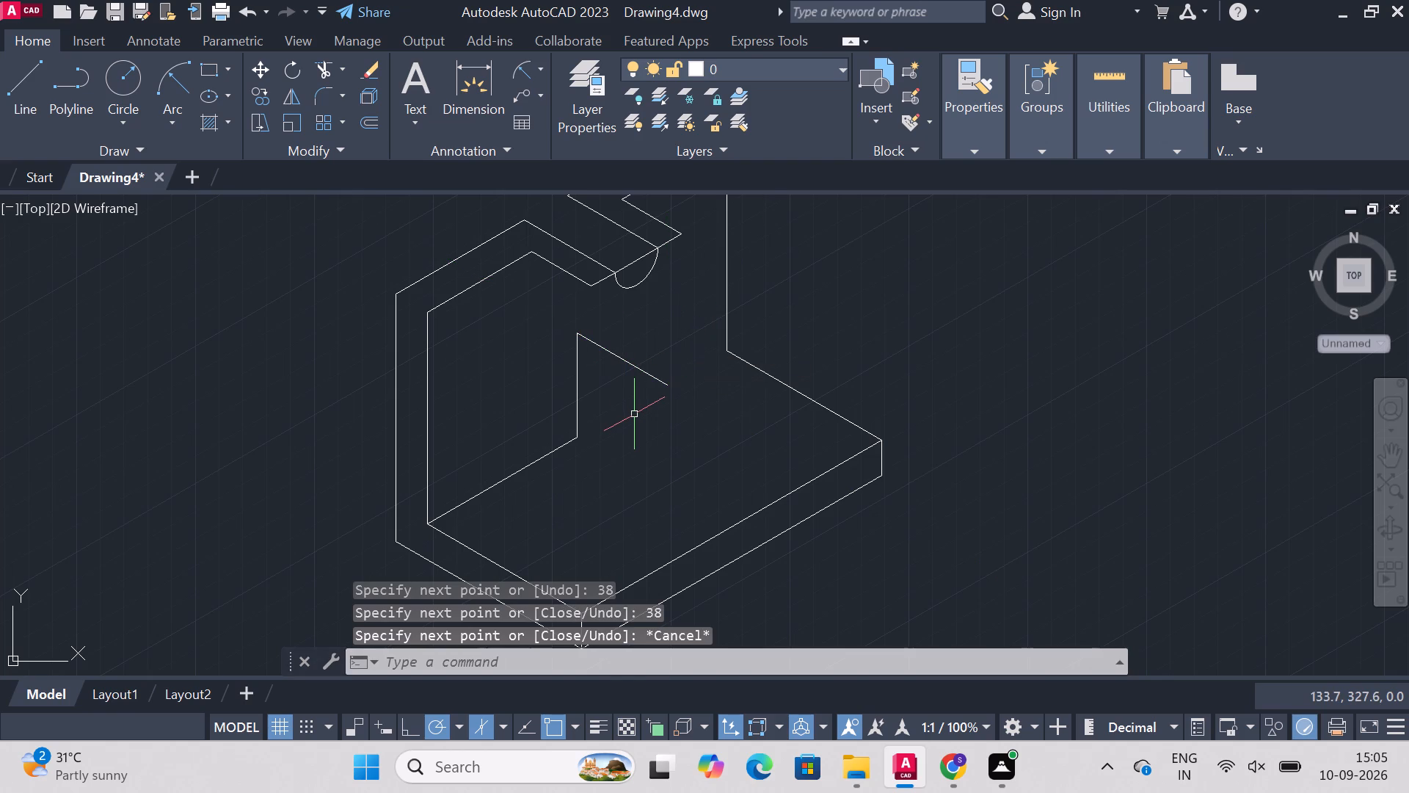
Draw a radius-25 isocircle centred on the free end of the 38-unit line at 330°.
text(el)
key(Return)
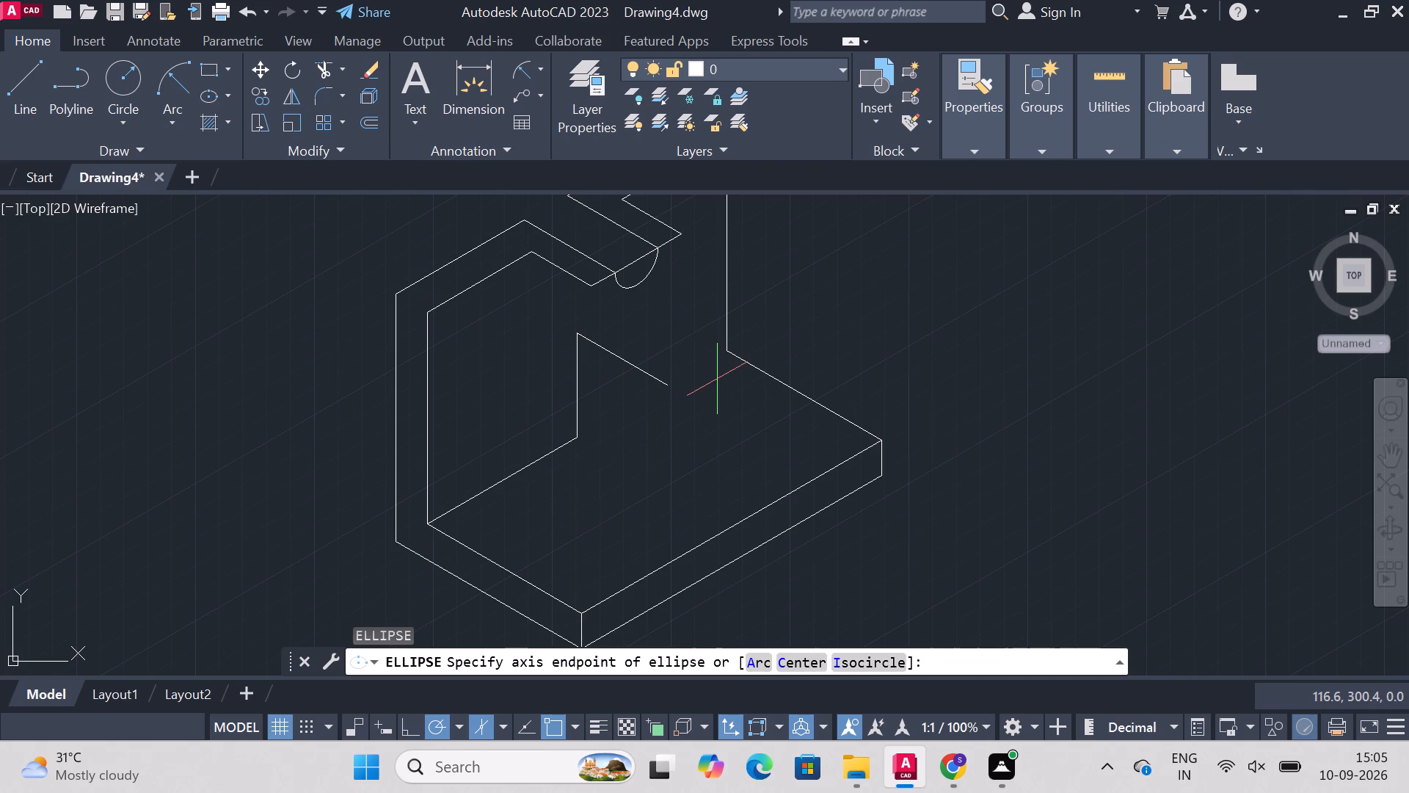
text(iso)
key(Return)
click(664, 382)
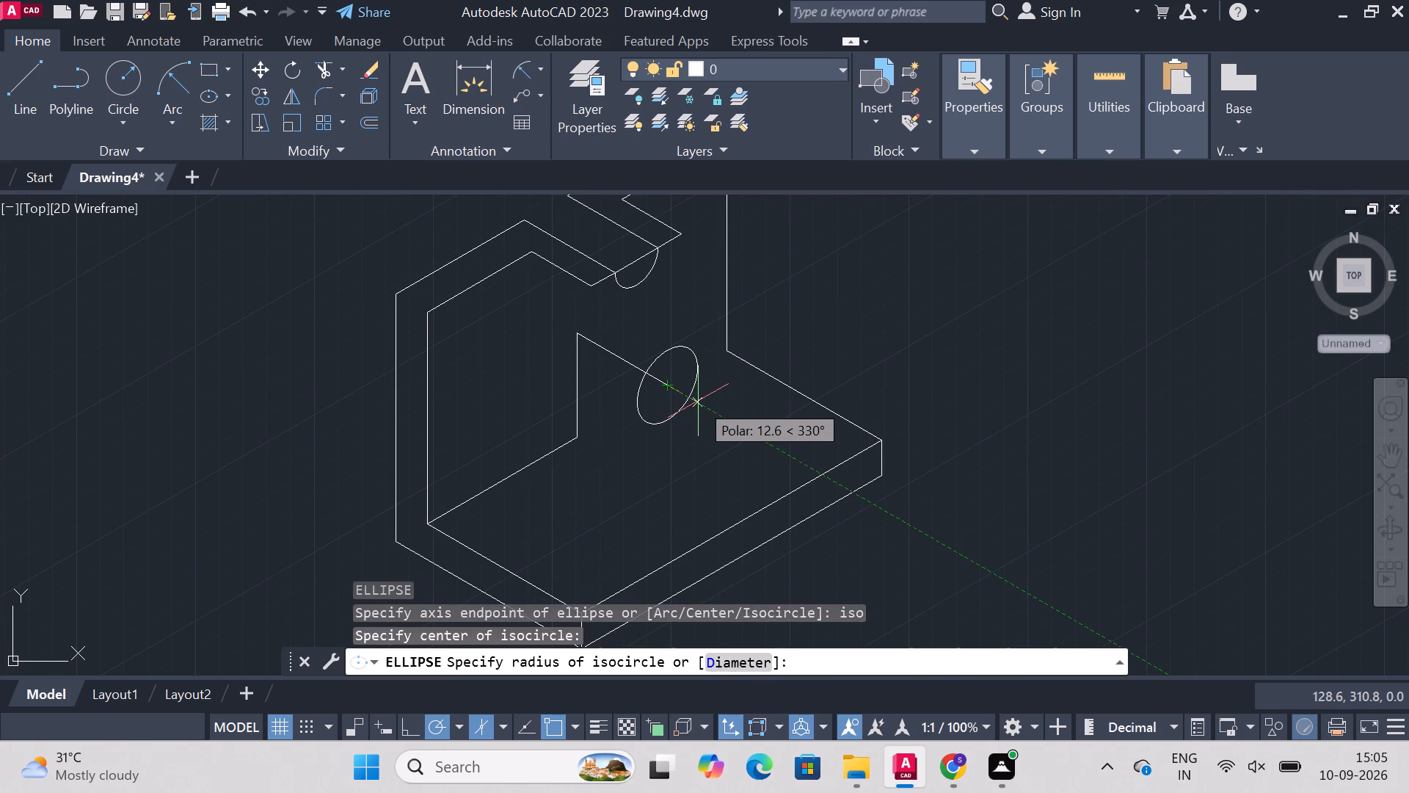
key(r)
key(Return)
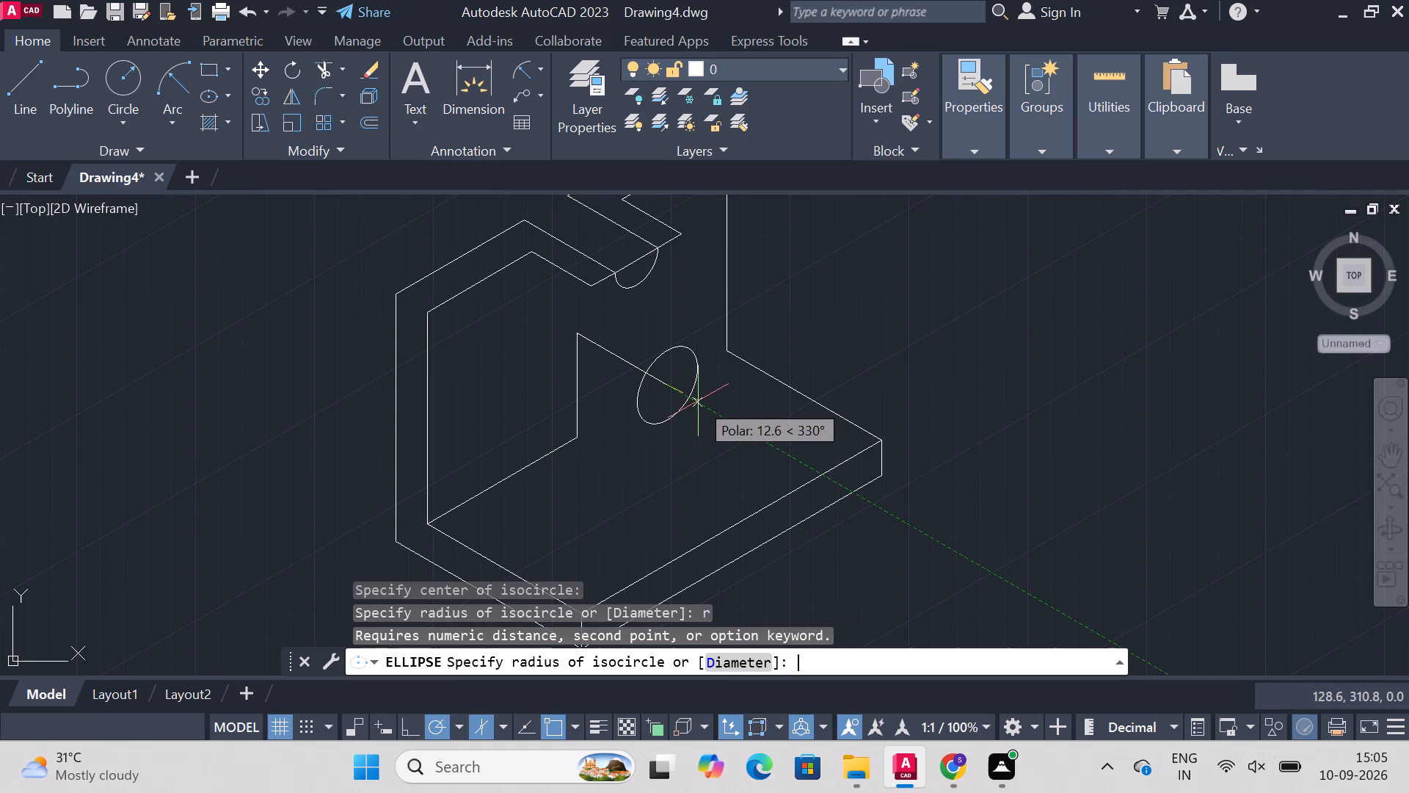
text(25)
key(Return)
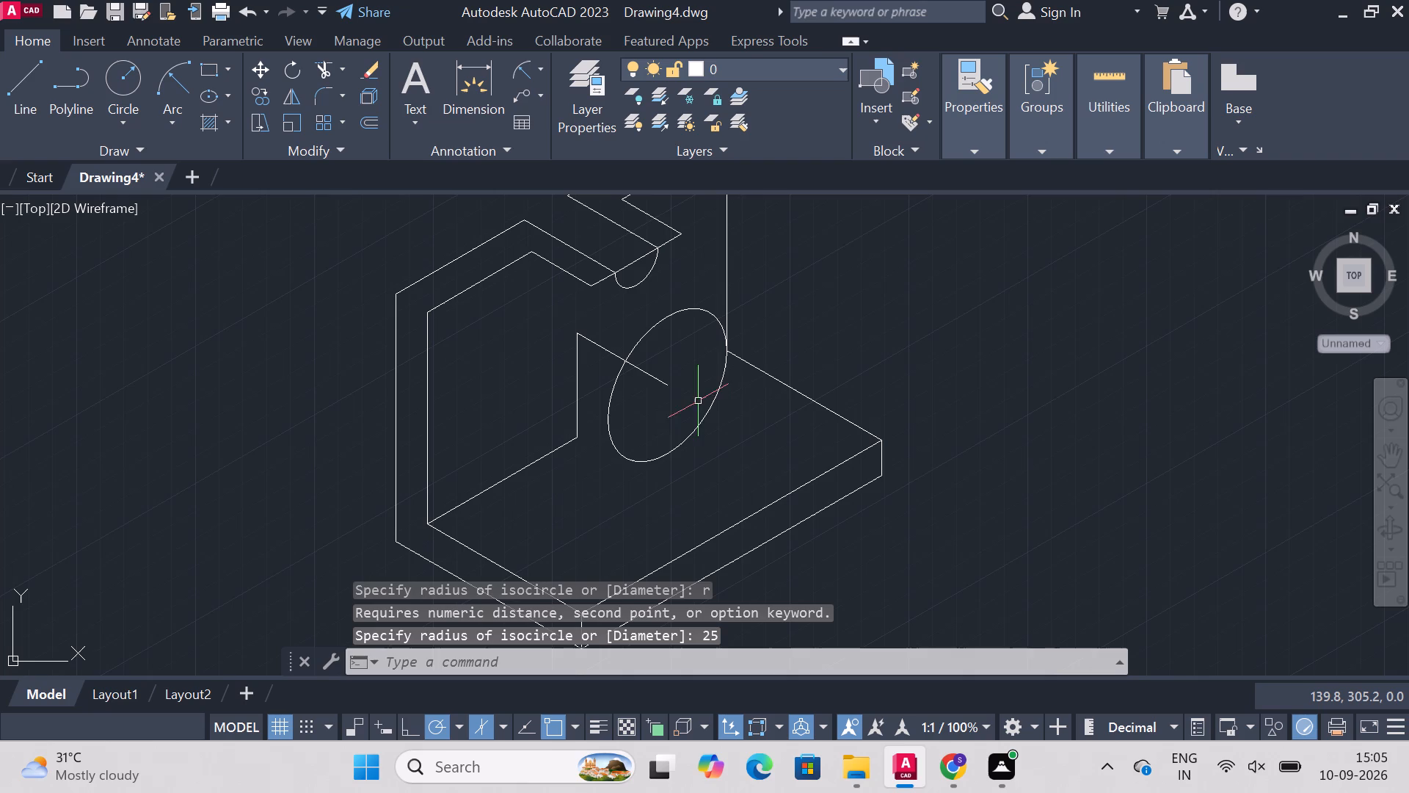
key(Escape)
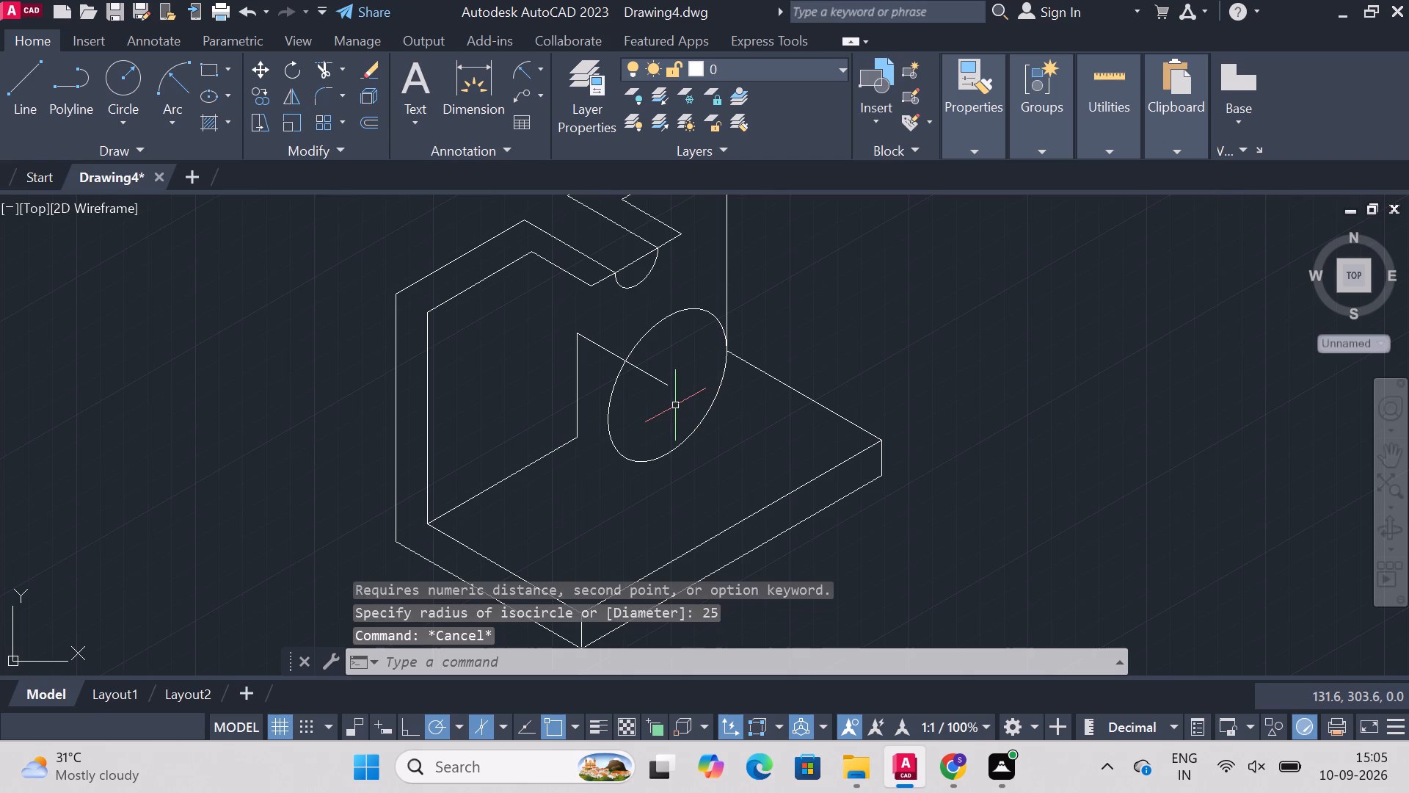
Draw a concentric 32-diameter isocircle inside the radius-25 isocircle.
text(el)
key(Return)
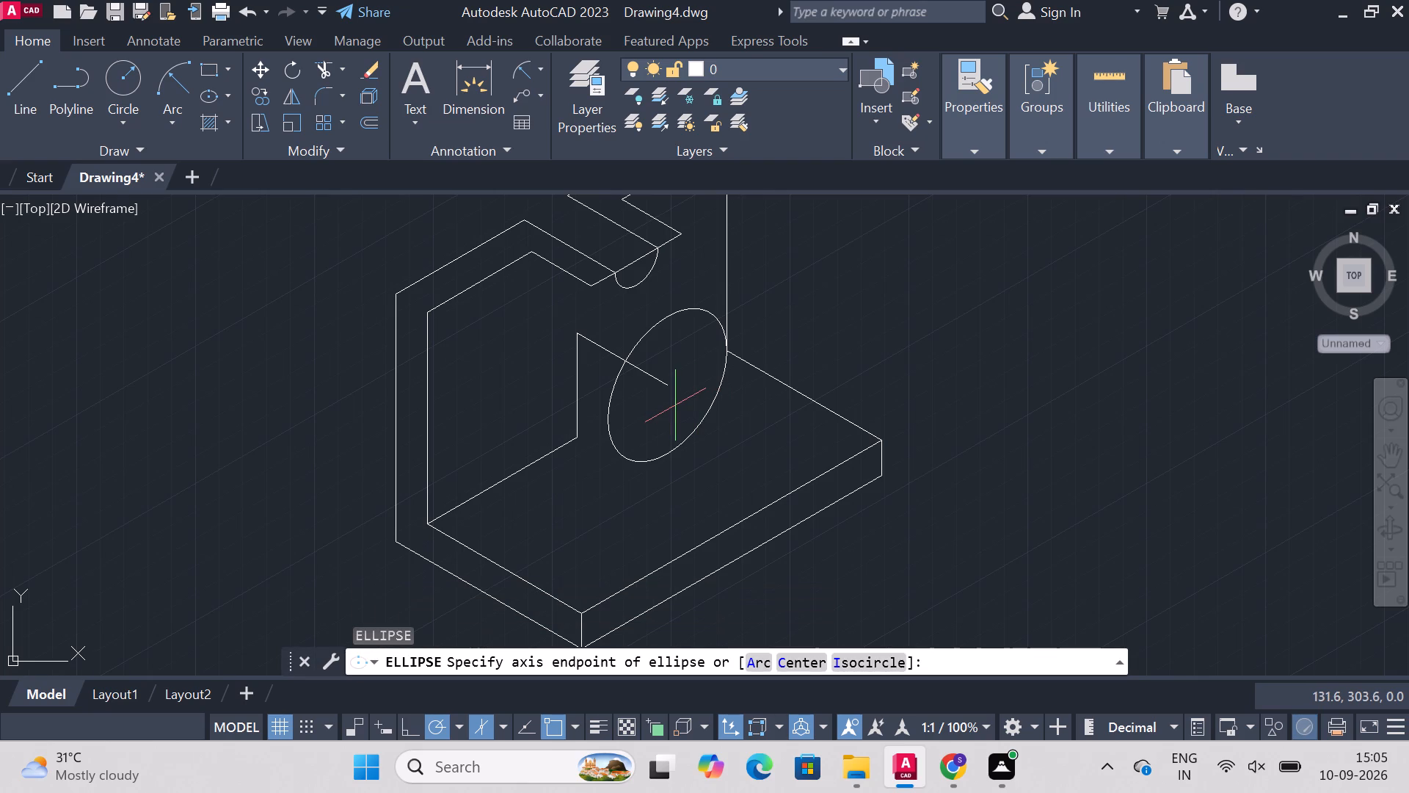
text(iso)
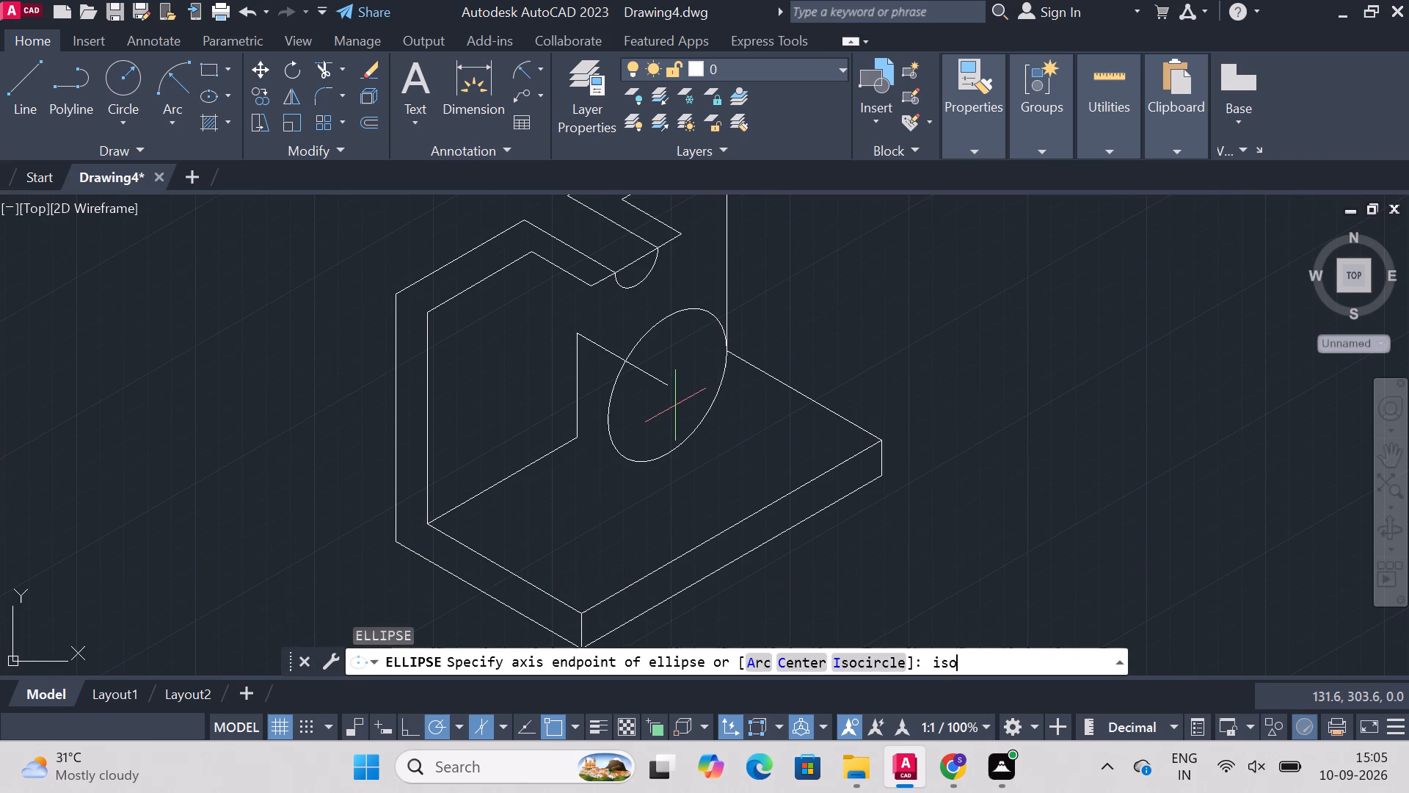
key(Return)
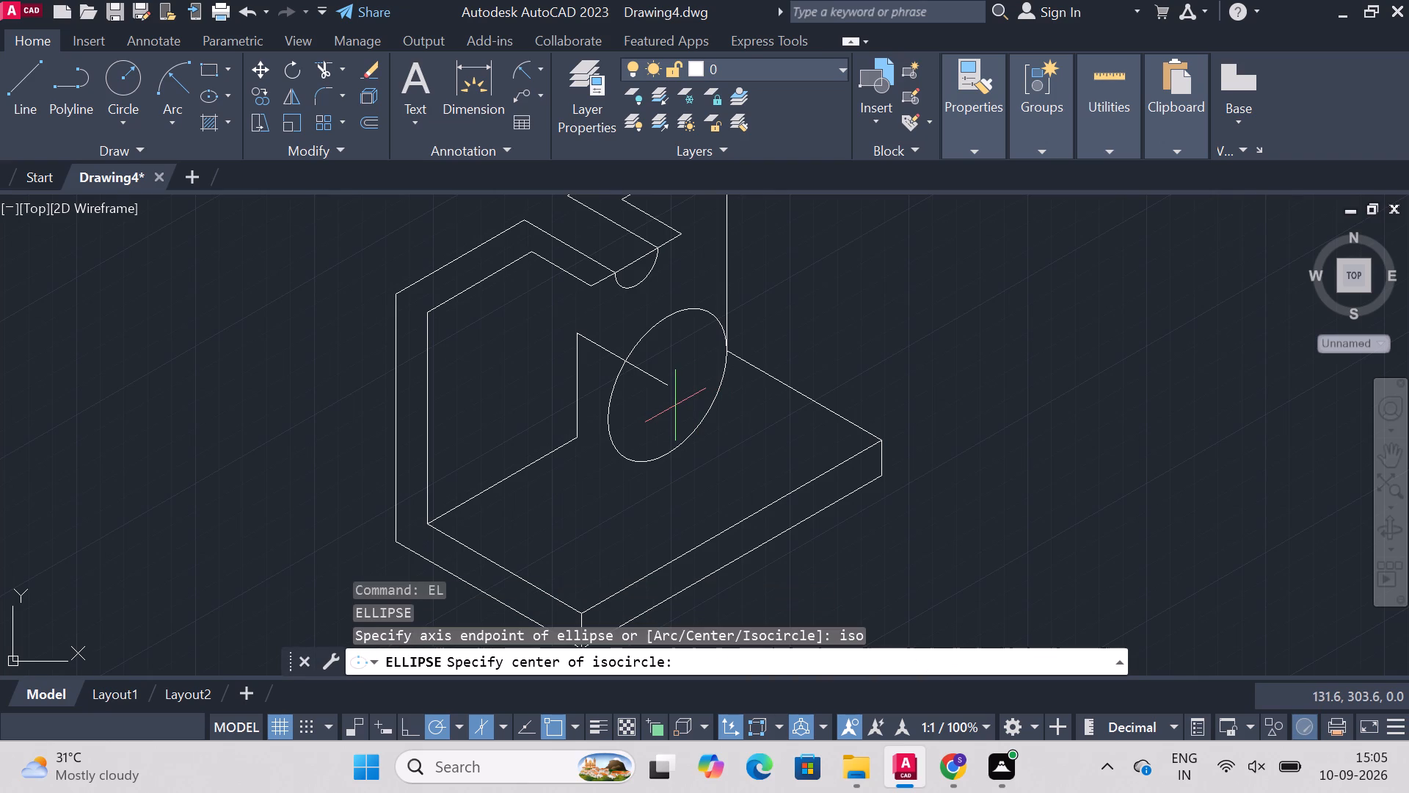
key(d)
key(BackSpace)
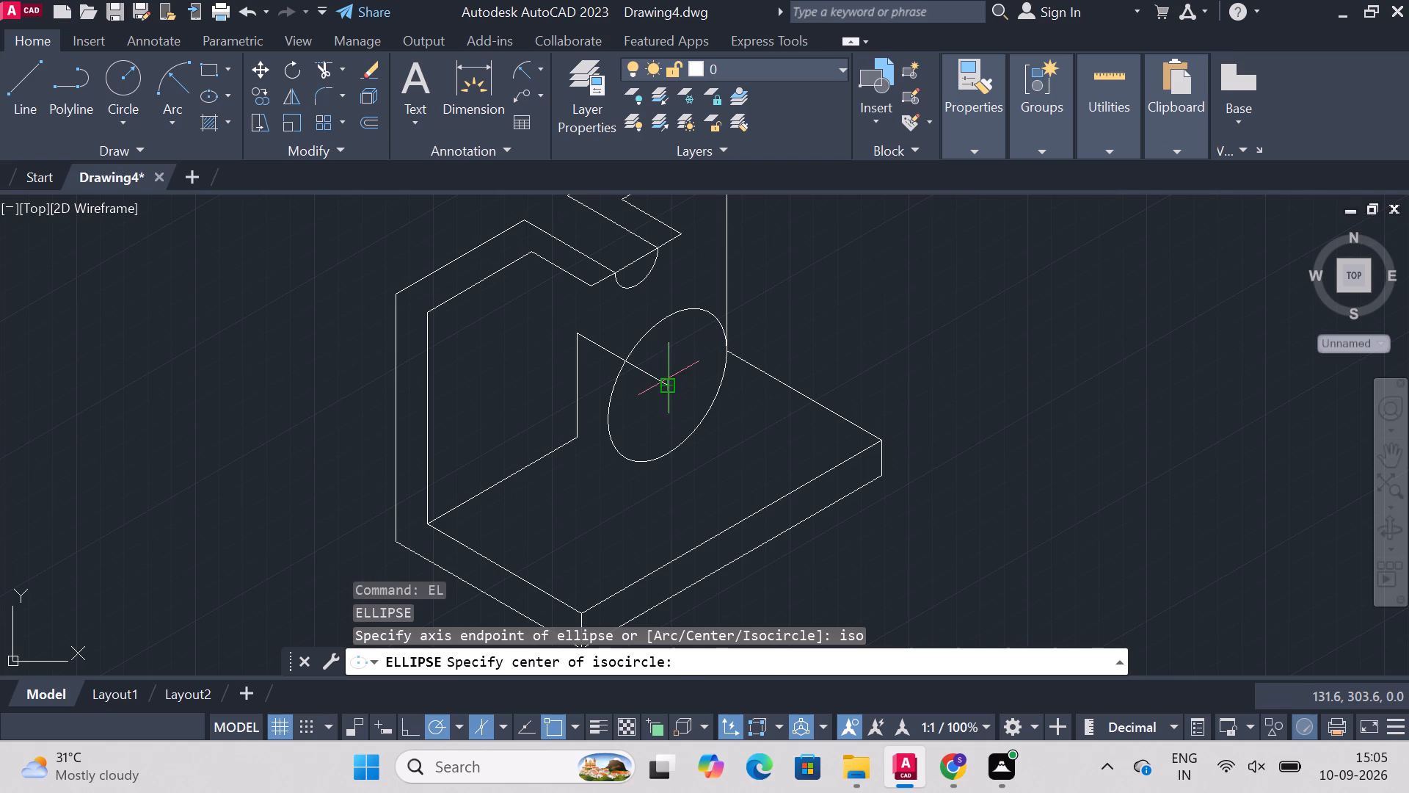
click(669, 377)
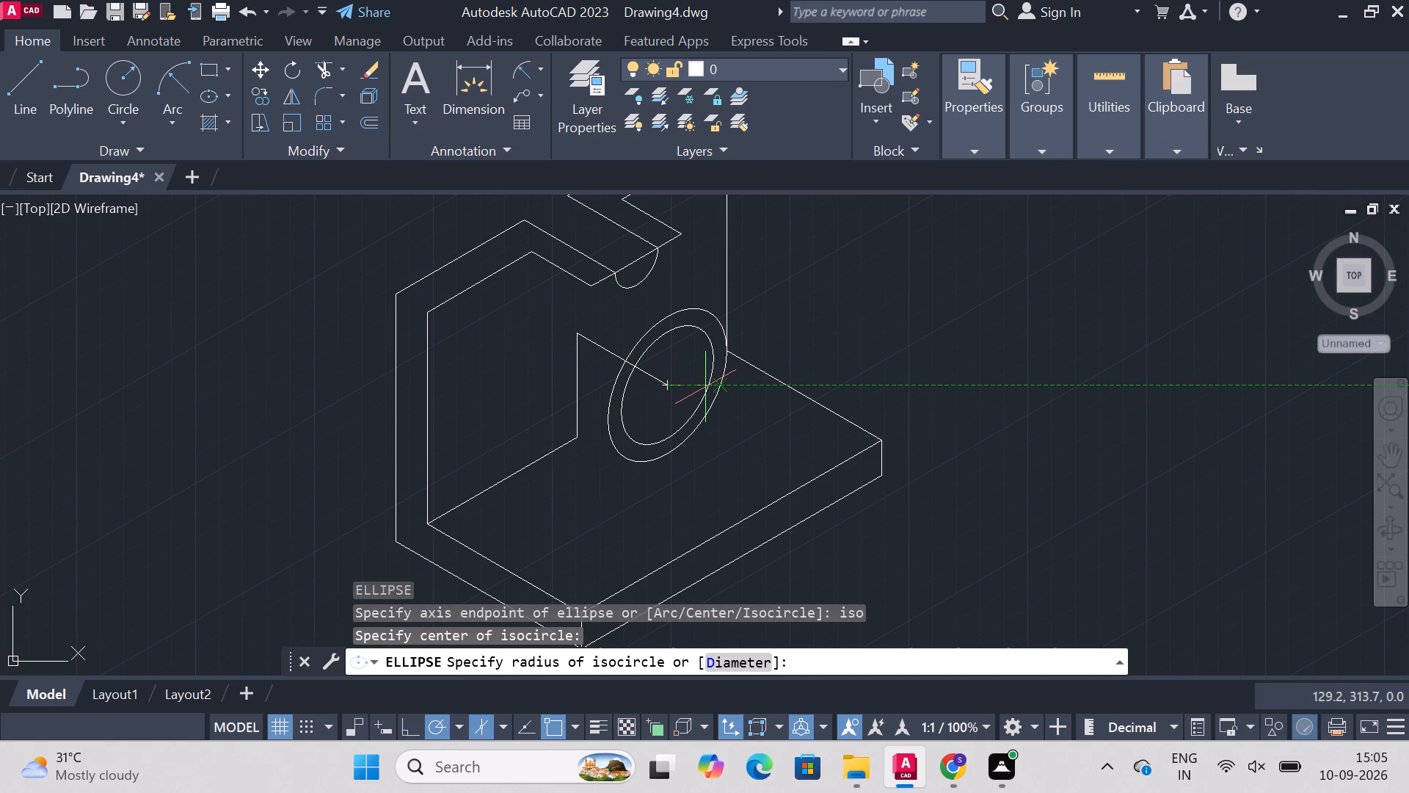
key(d)
key(Return)
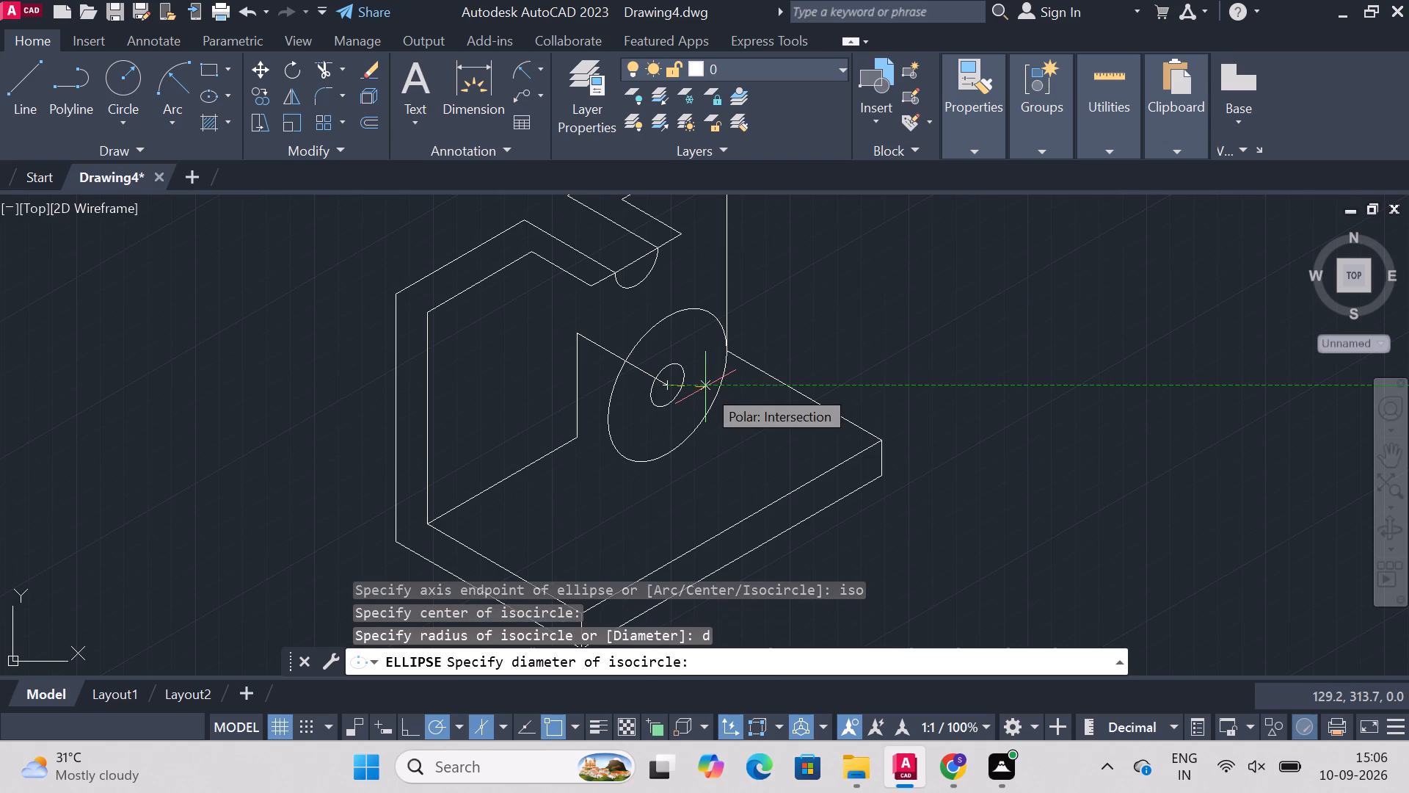
text(32)
key(Return)
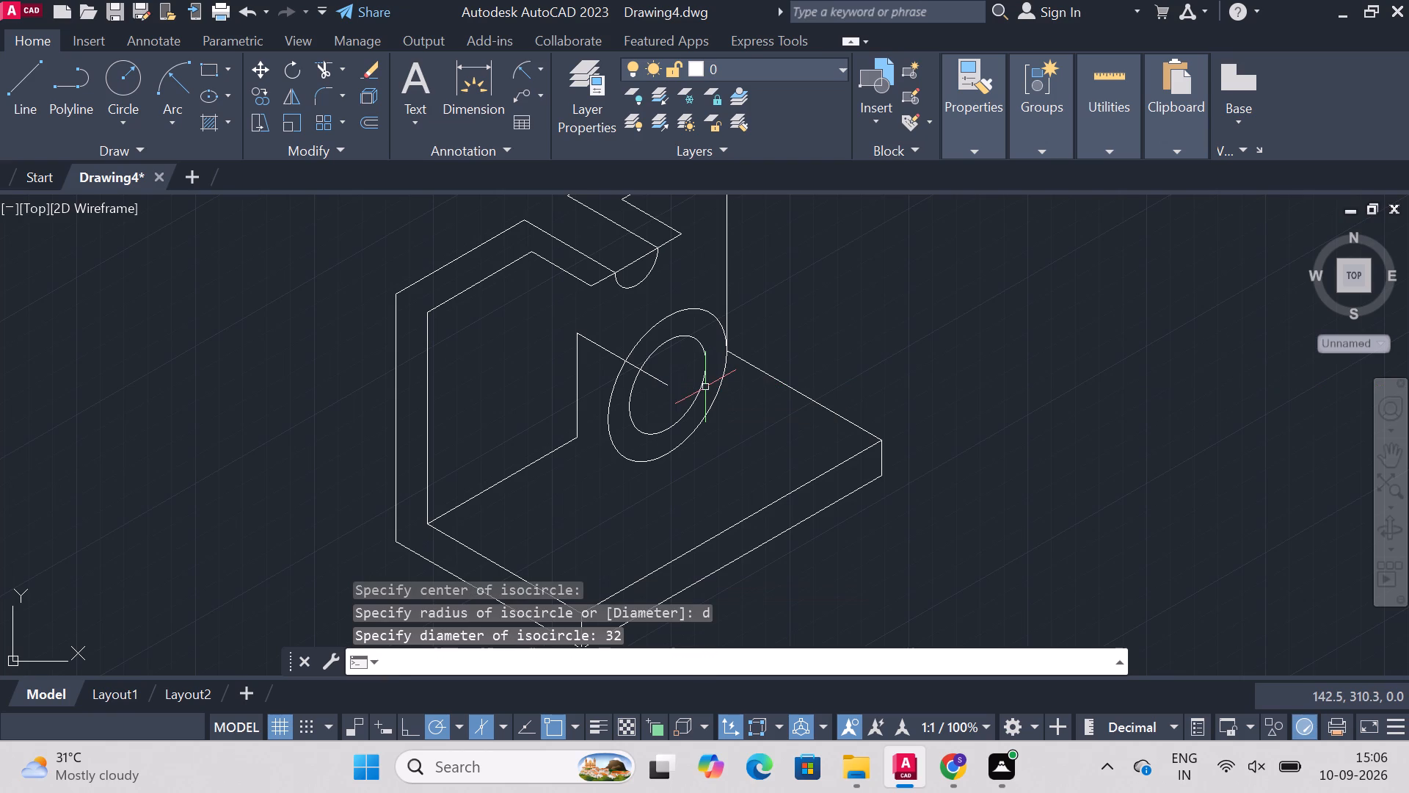
key(Escape)
Copy the radius-25 isocircle from its centre to the upper end of the 38-unit vertical line.
text(copy)
key(Return)
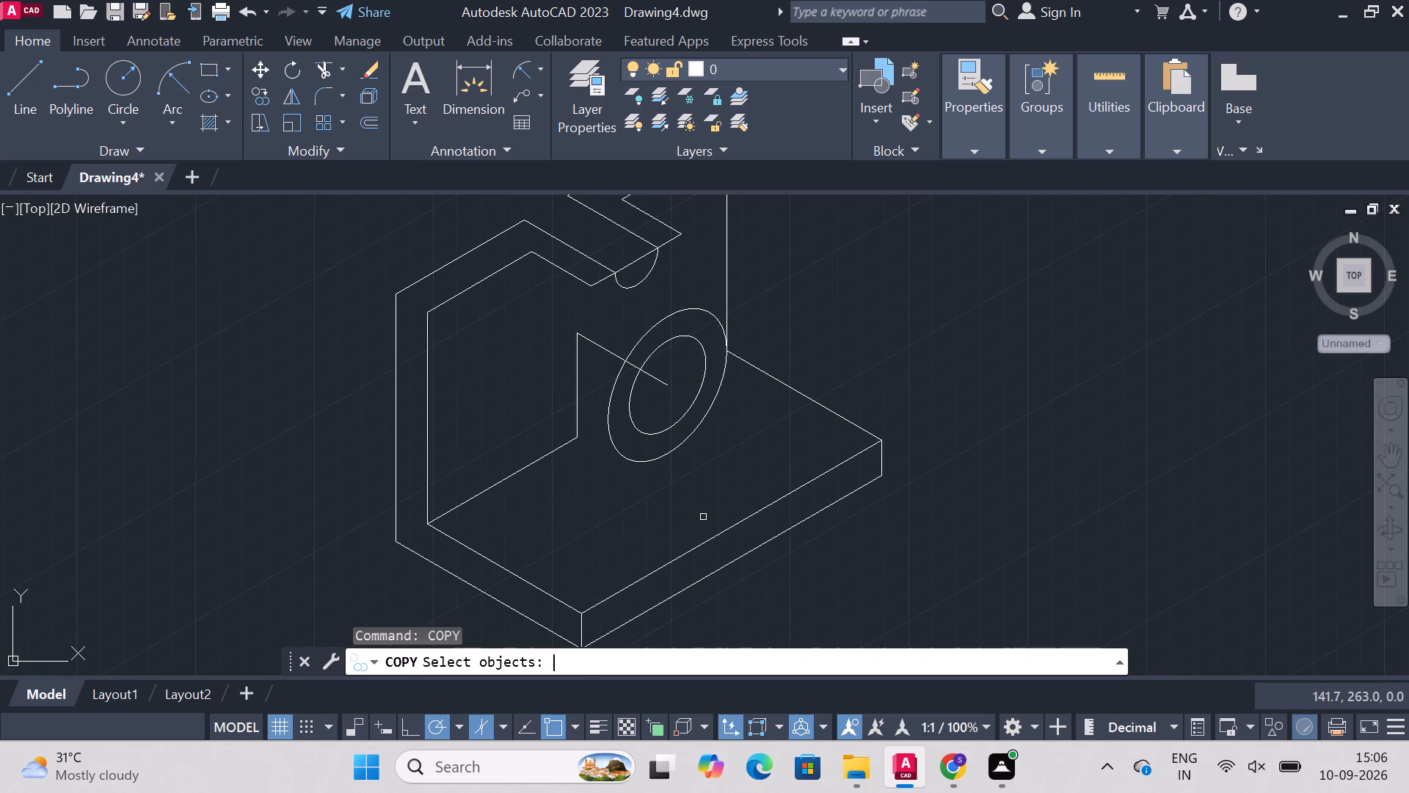
click(616, 447)
key(Return)
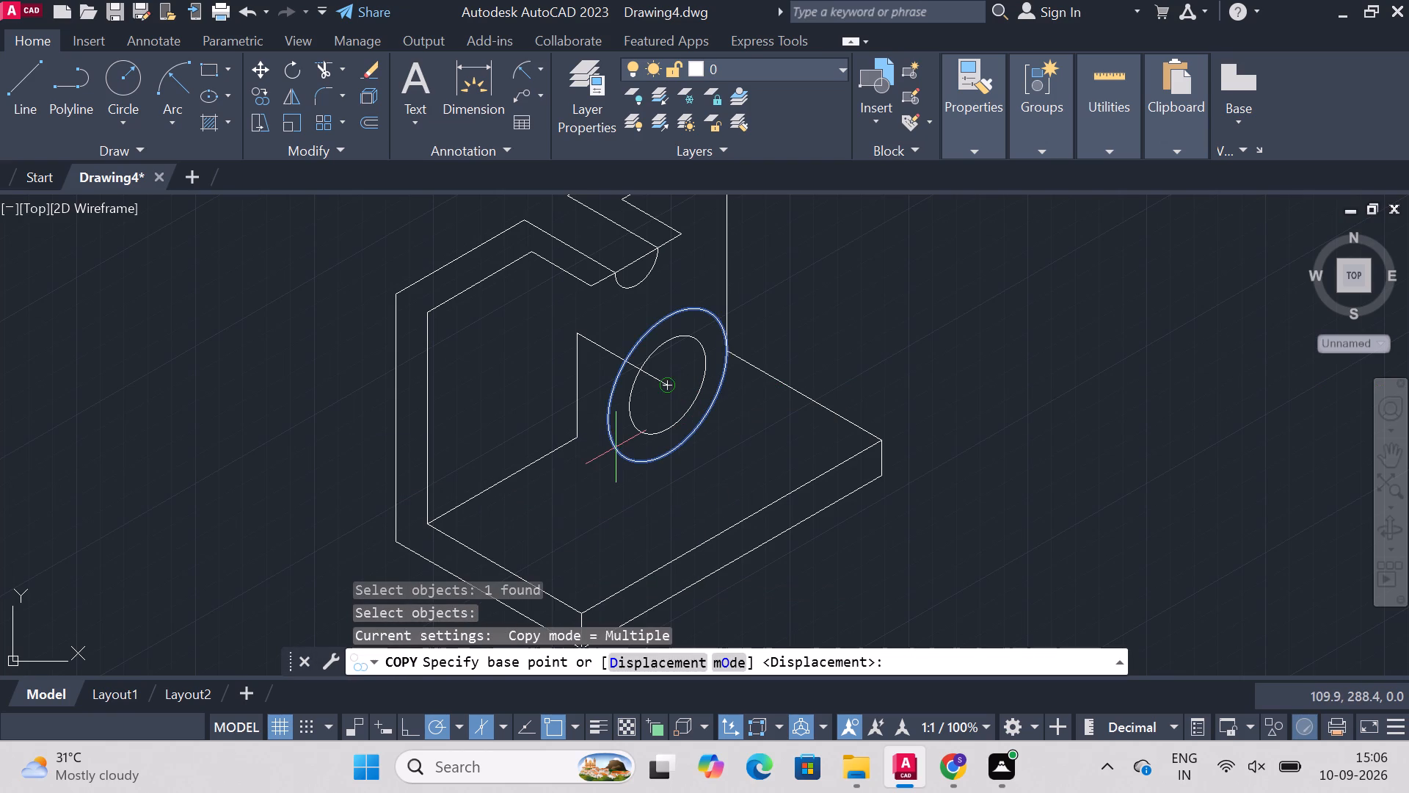
click(672, 389)
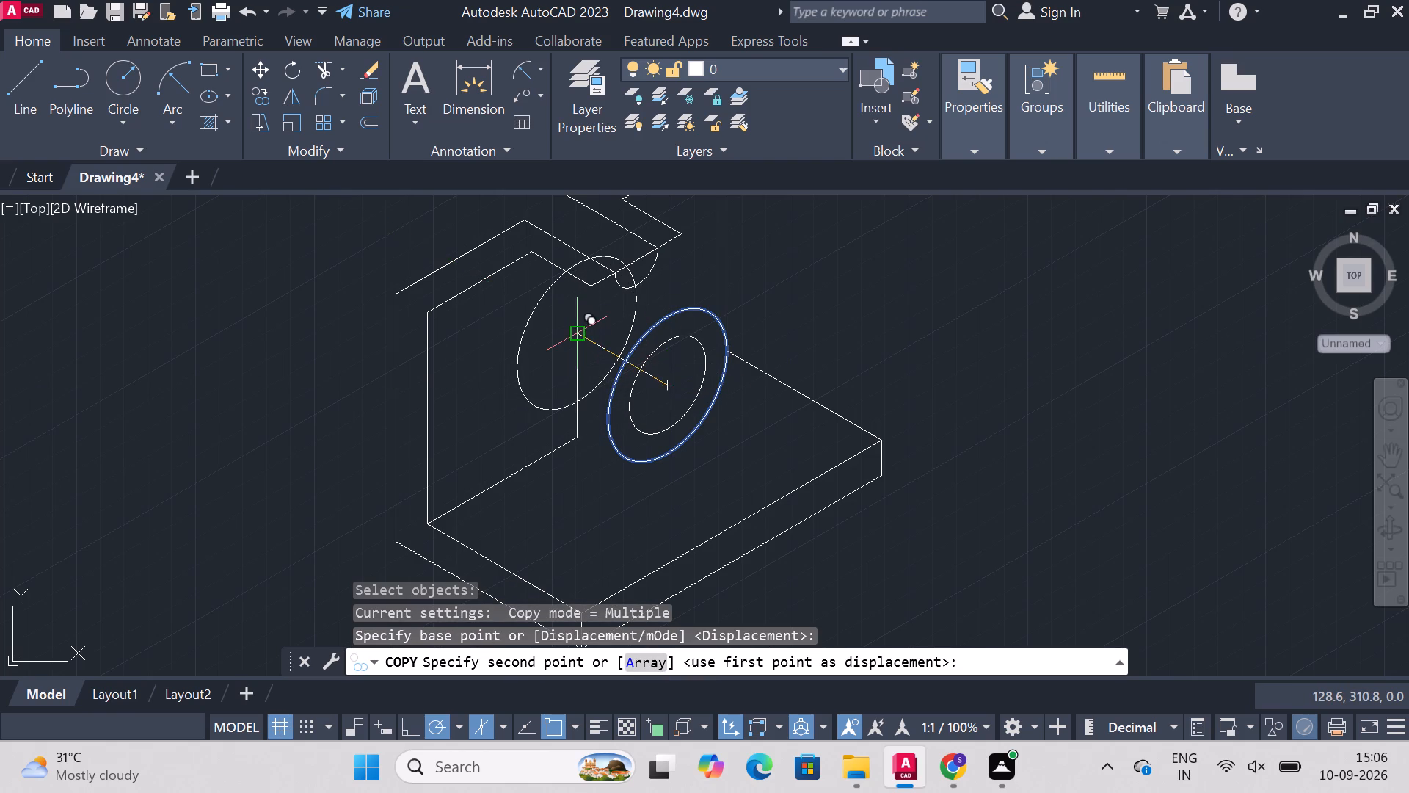
click(578, 336)
key(Escape)
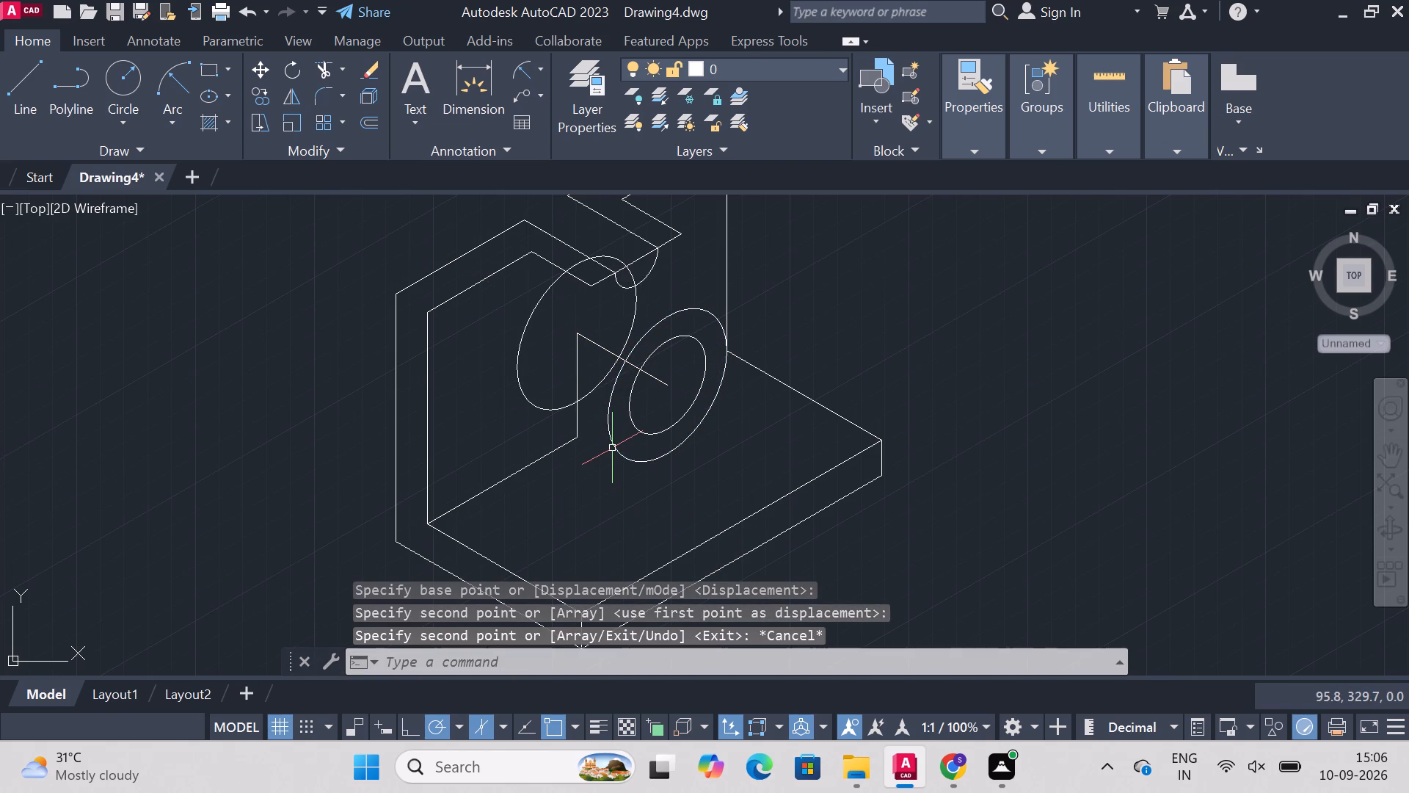
Copy the 32-diameter isocircle from its centre to the upper end of the 38-unit vertical line.
text(copy)
key(Return)
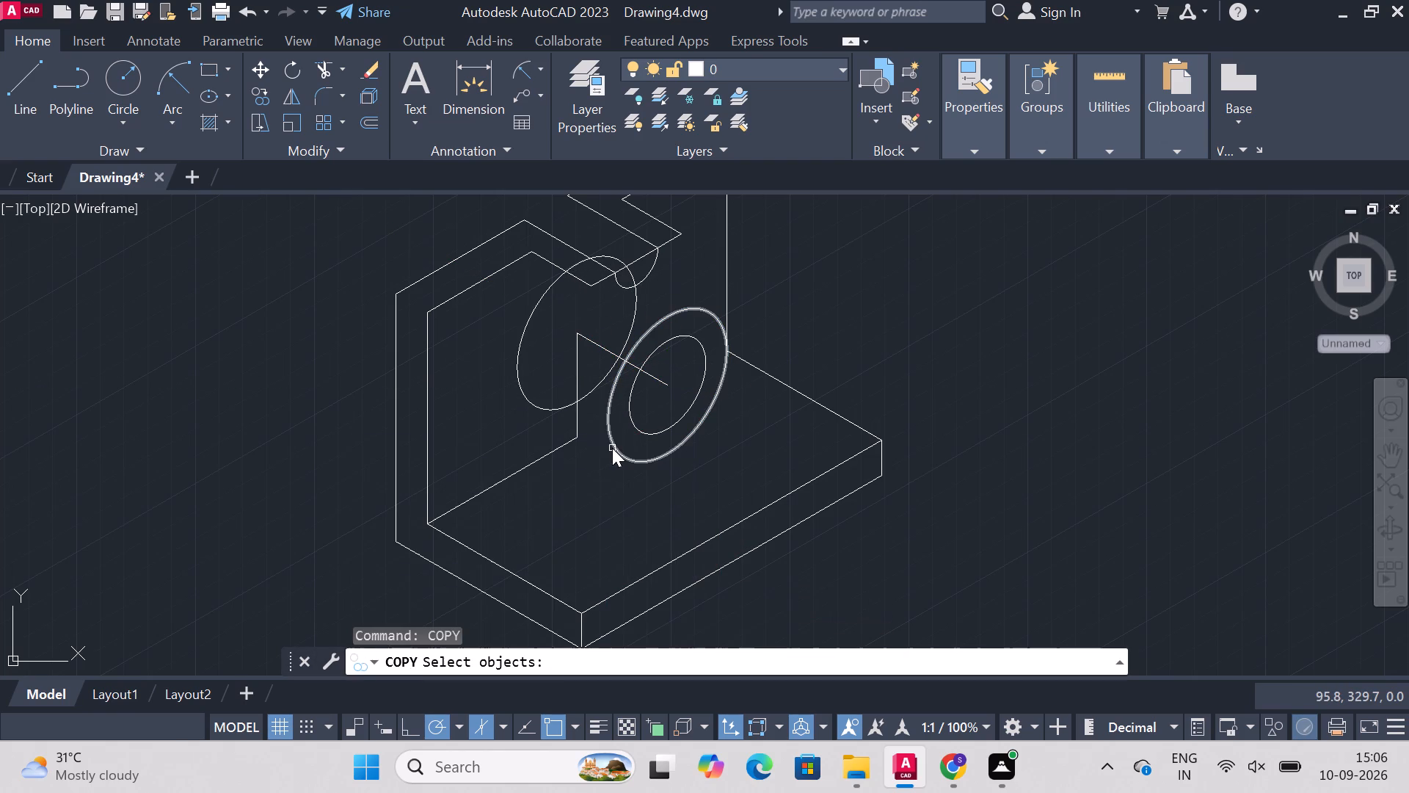
click(633, 426)
key(Return)
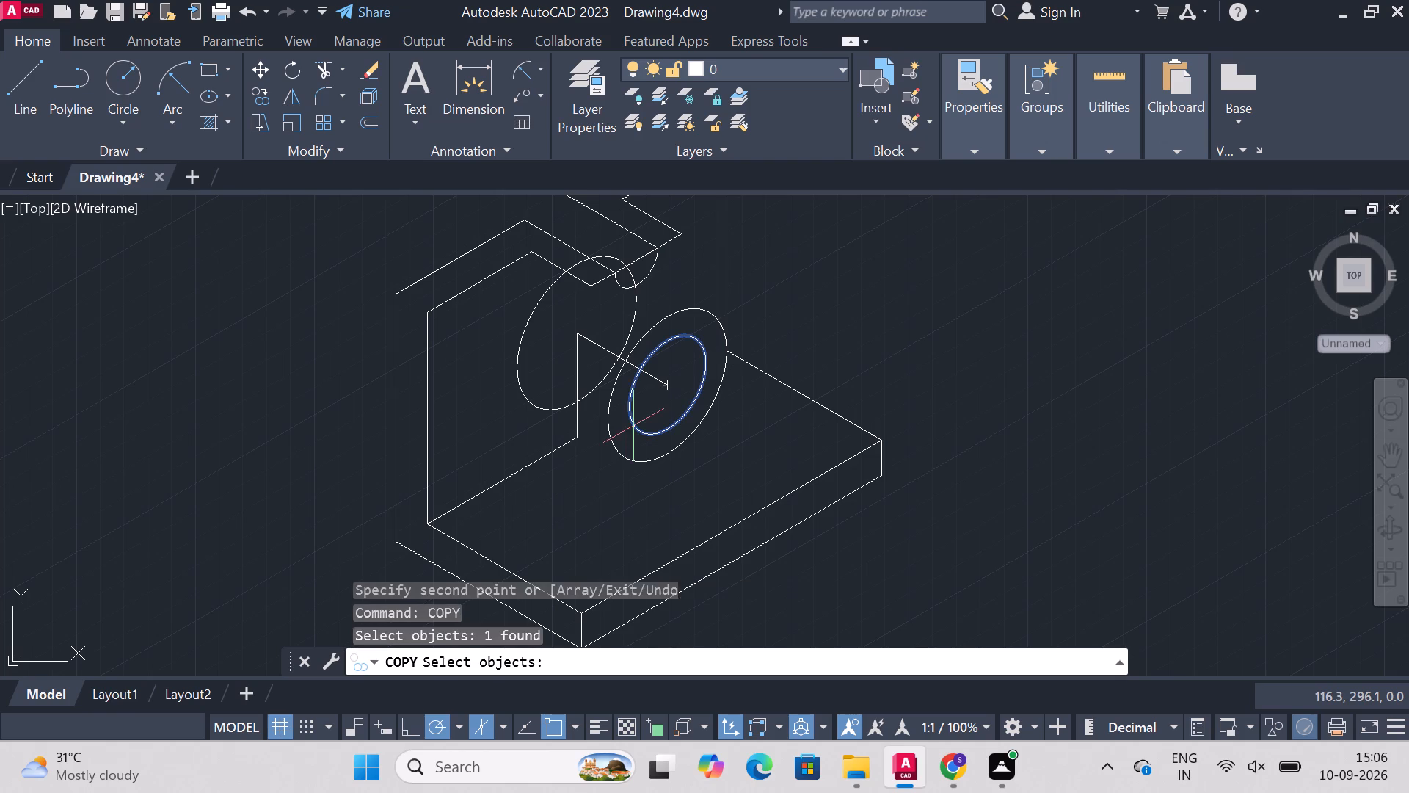
click(668, 391)
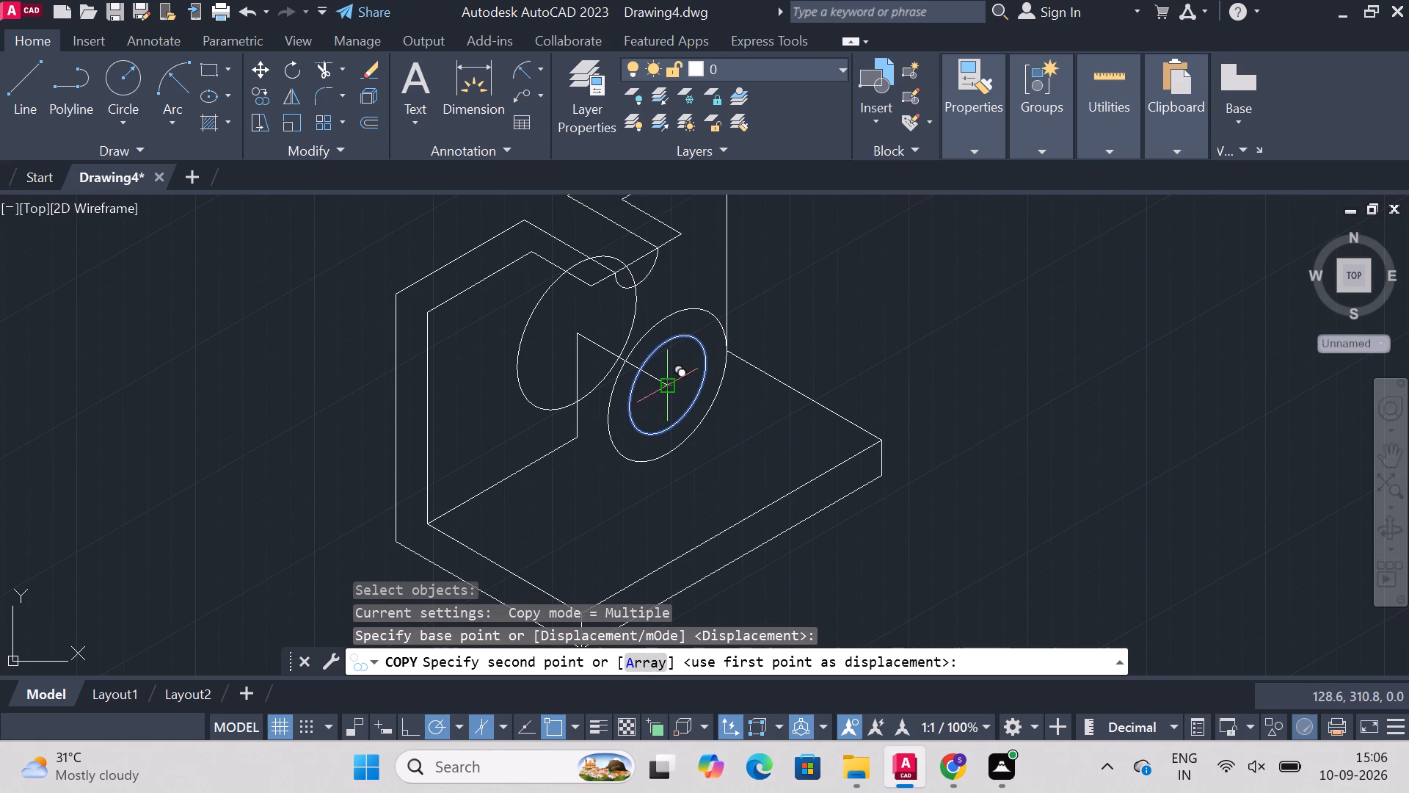
click(580, 338)
key(Escape)
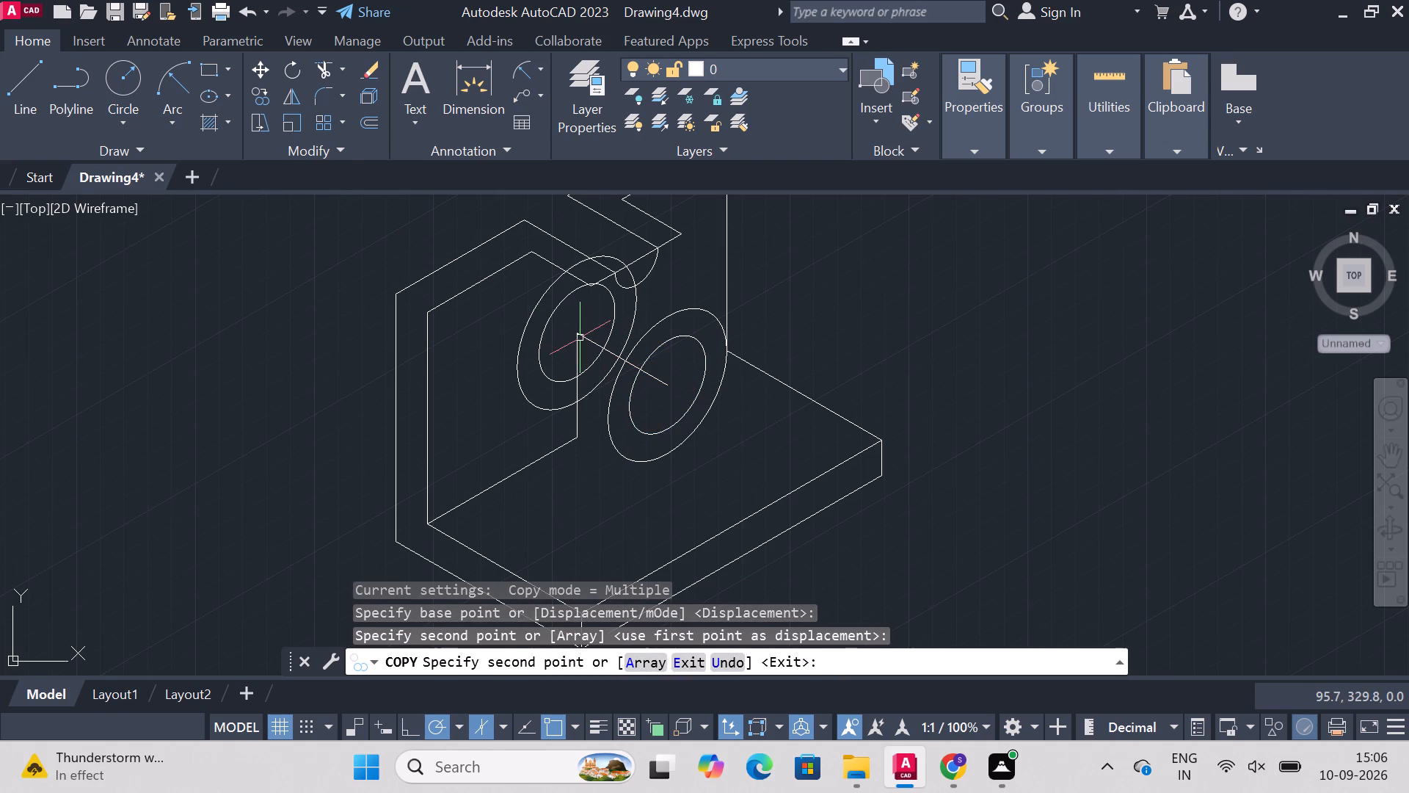
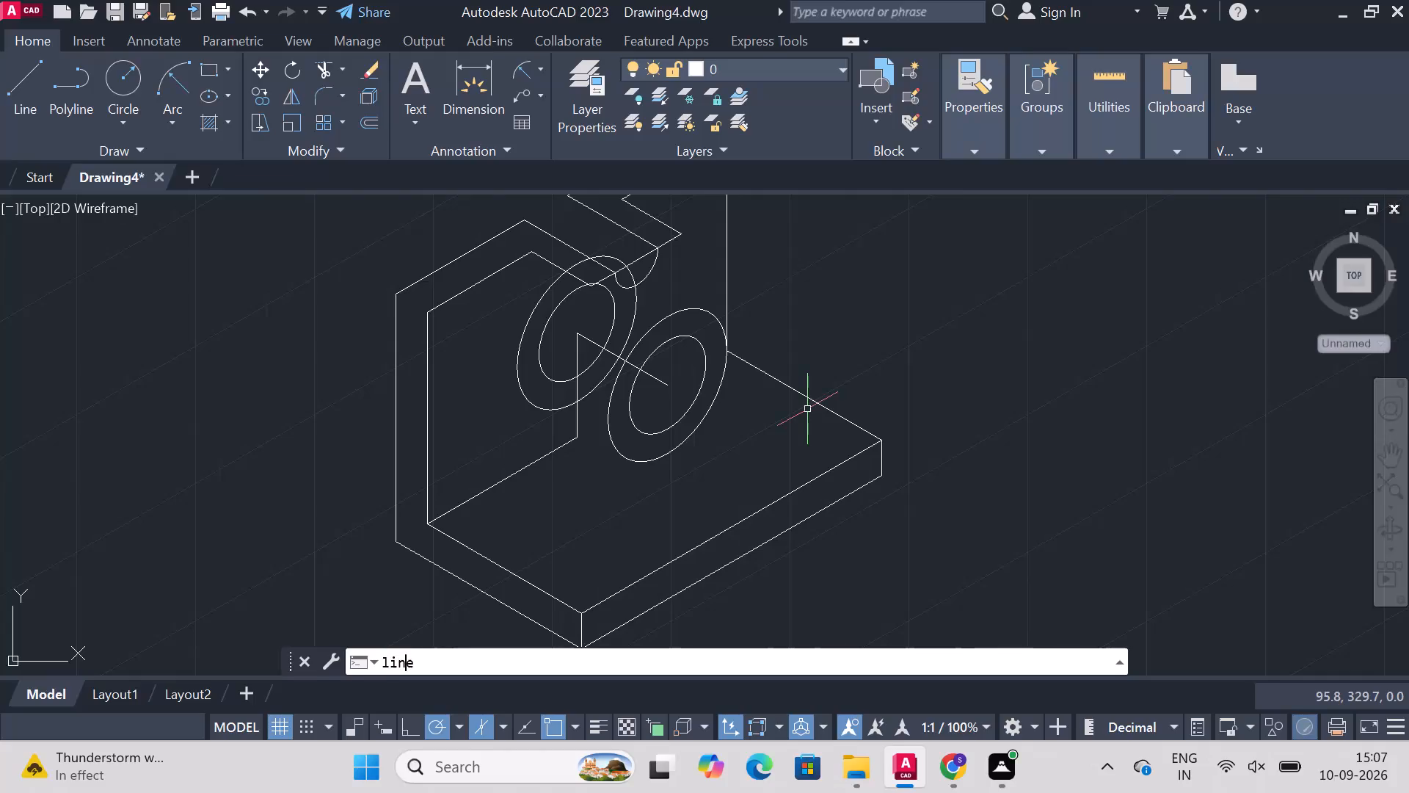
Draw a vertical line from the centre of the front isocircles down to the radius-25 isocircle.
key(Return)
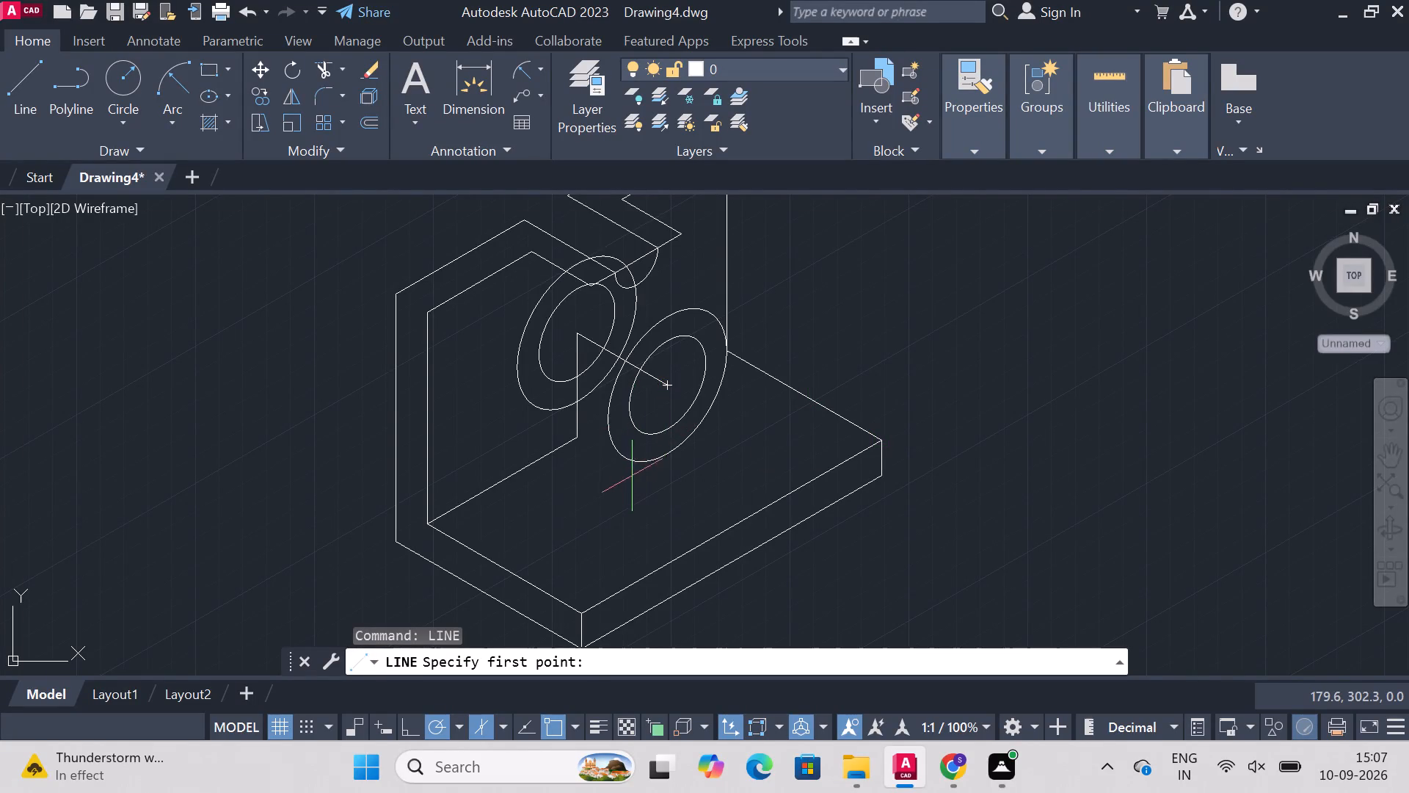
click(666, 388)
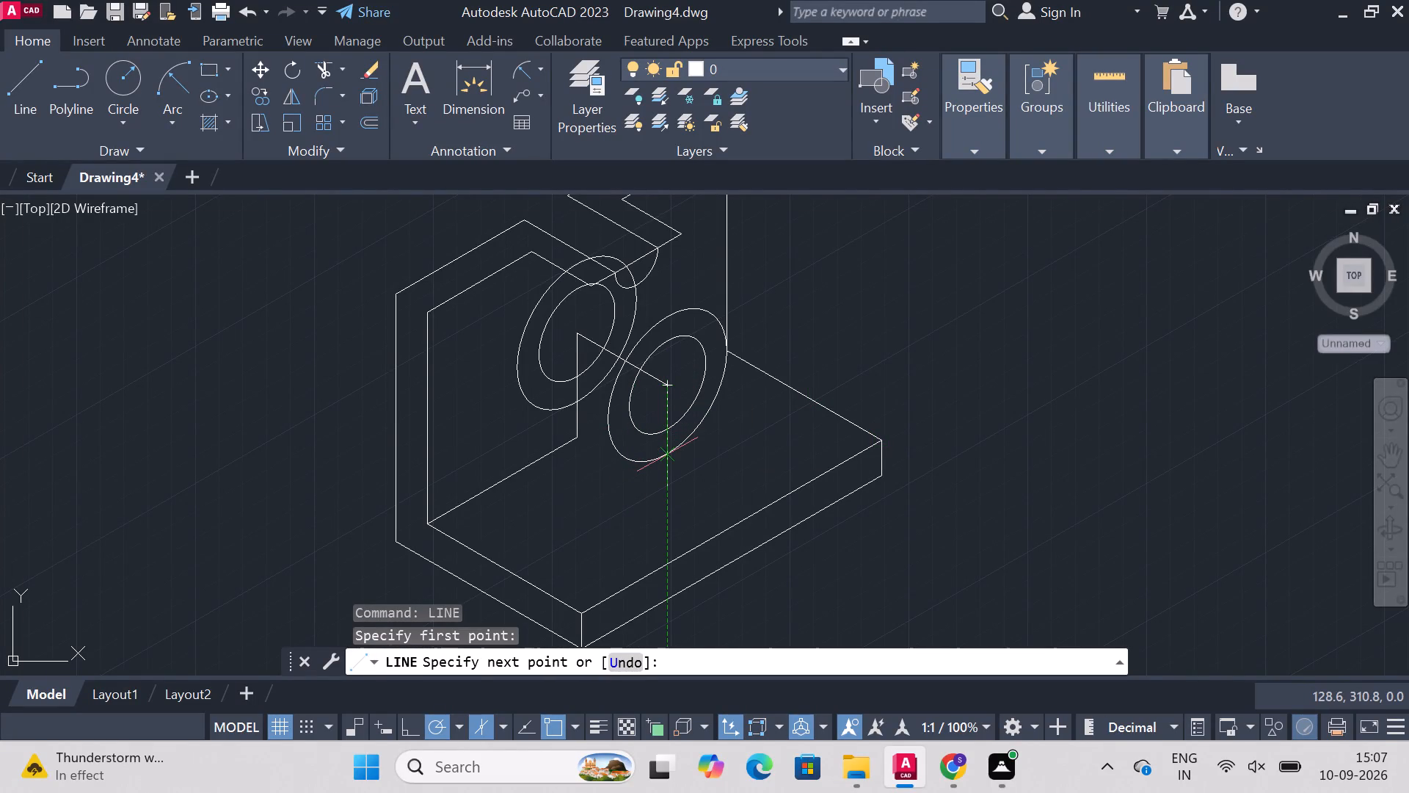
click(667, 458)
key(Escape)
Trim away the vertical and inclined centre lines inside the front and rear isocircles.
text(tr)
text(im)
key(Return)
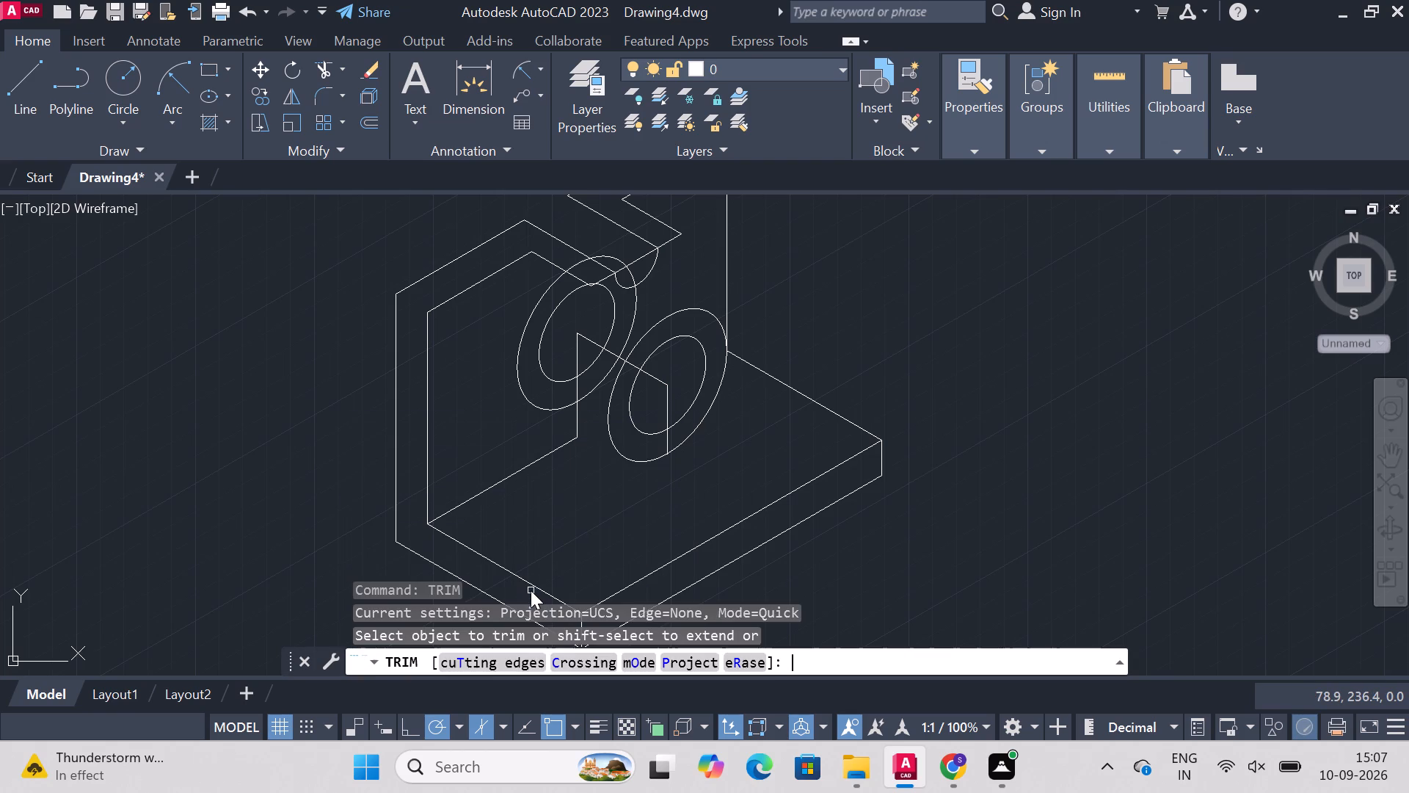
click(578, 362)
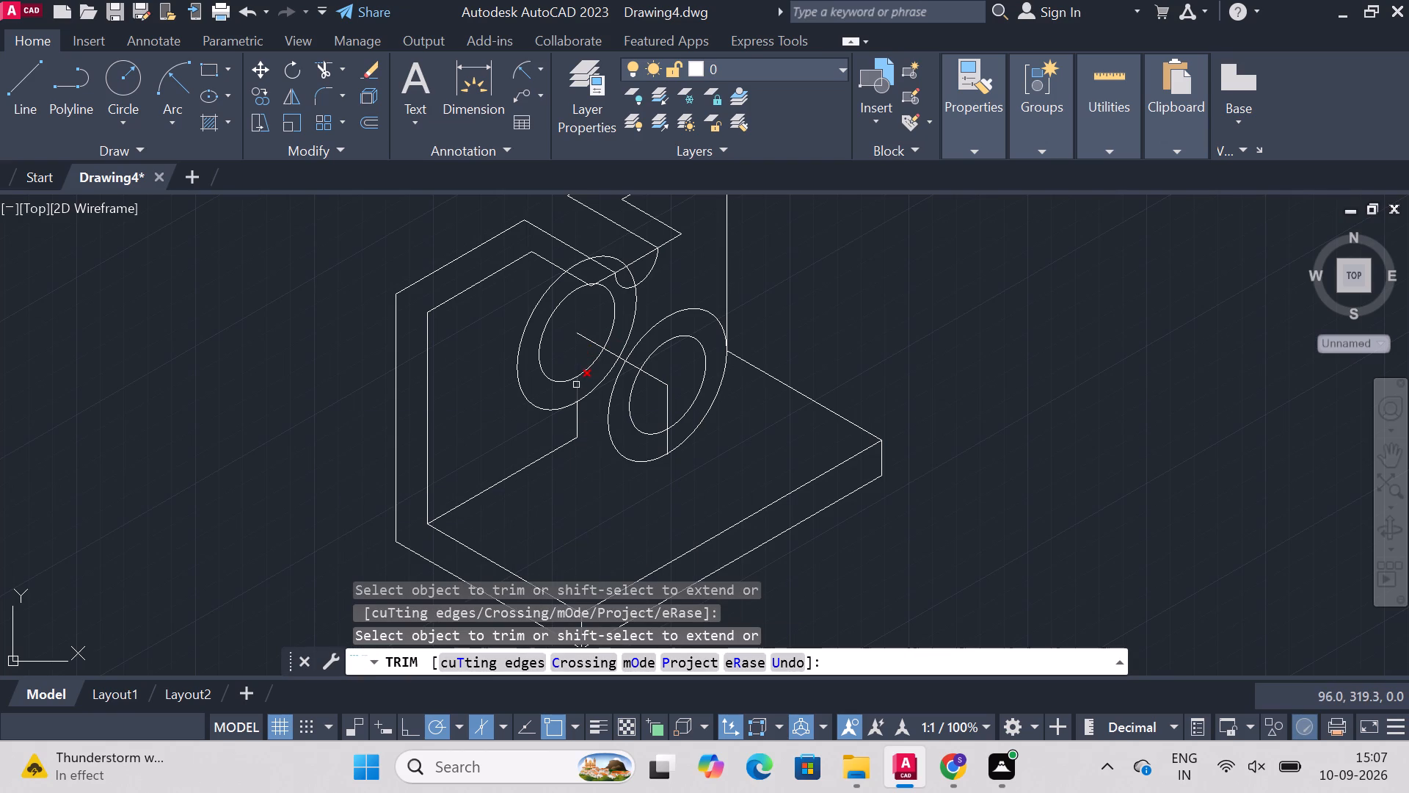
click(576, 385)
click(614, 355)
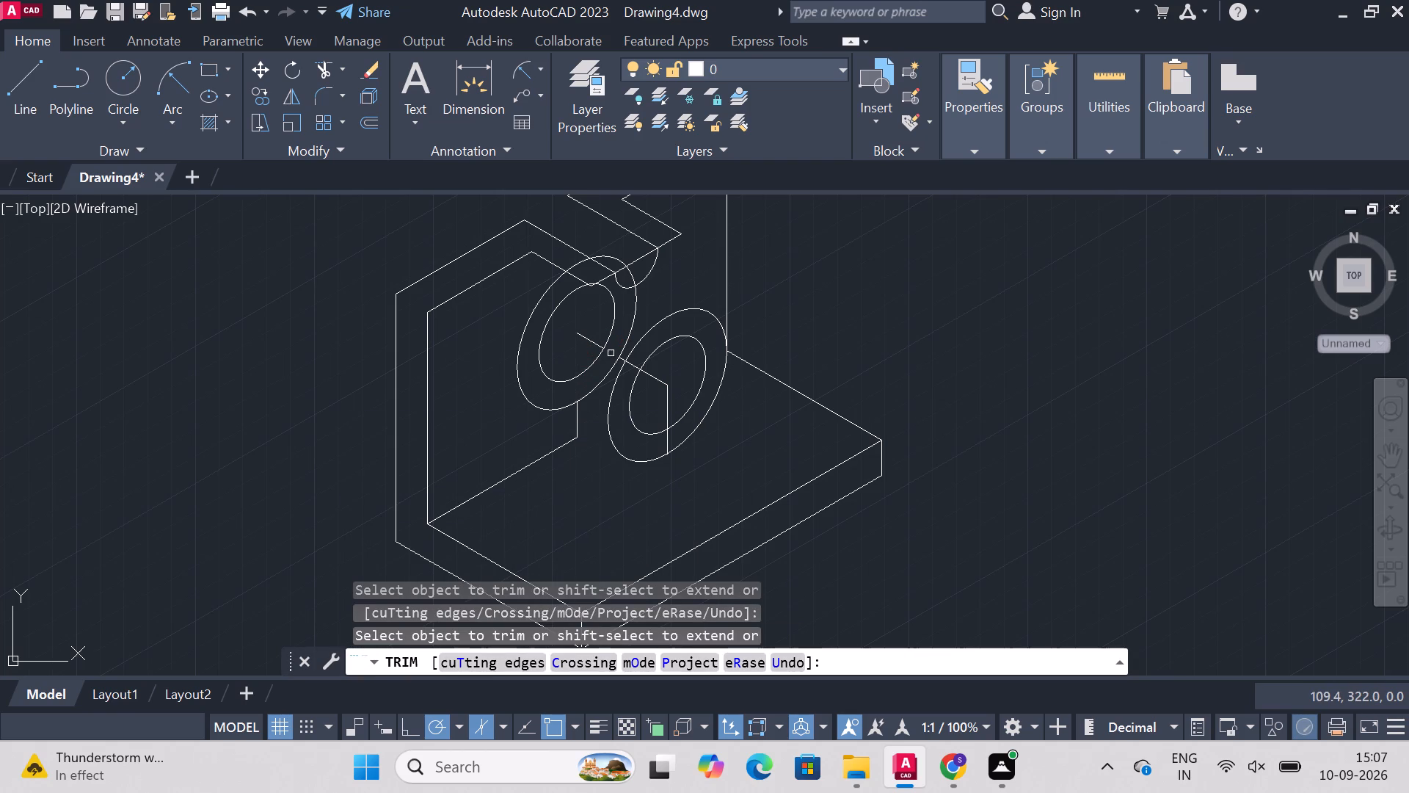
click(592, 339)
click(633, 363)
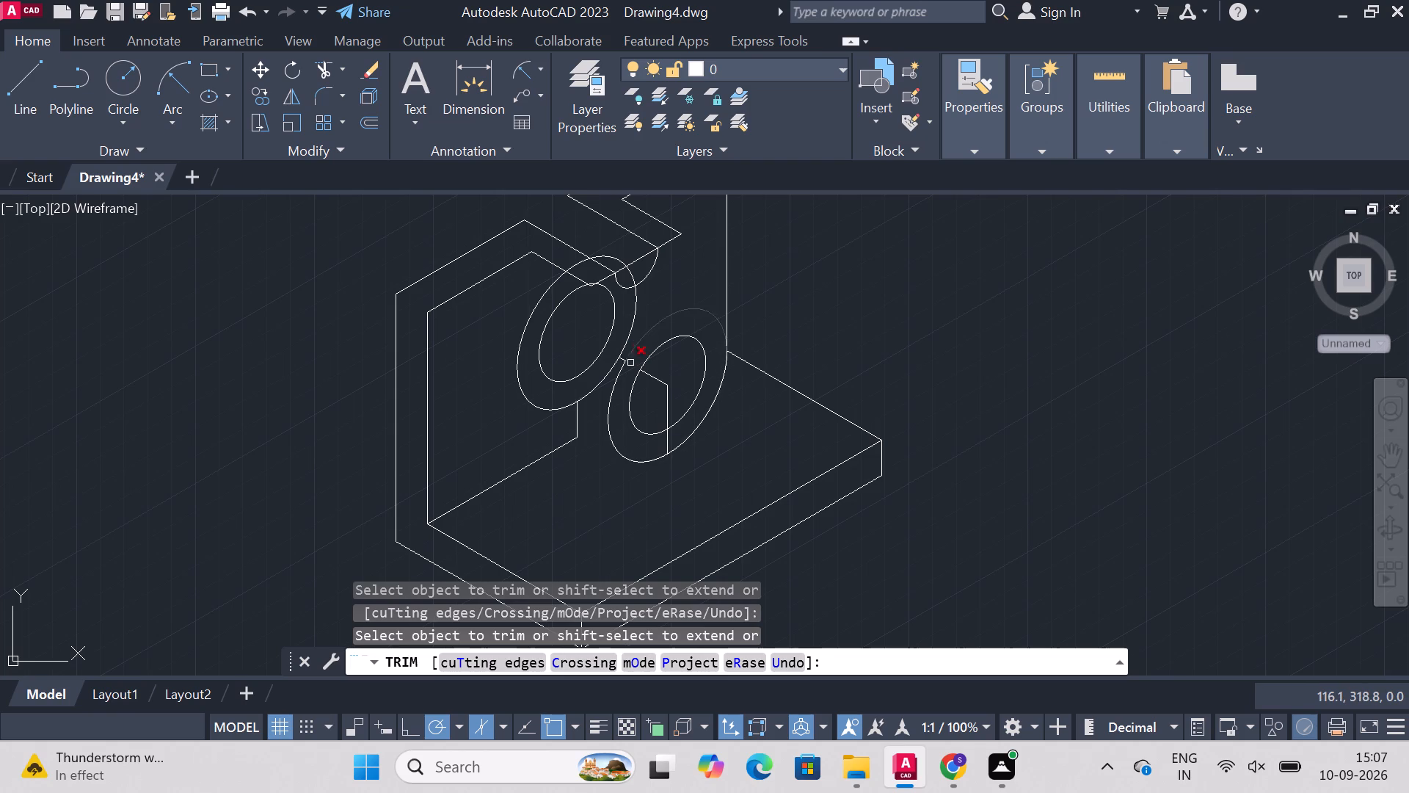
click(666, 408)
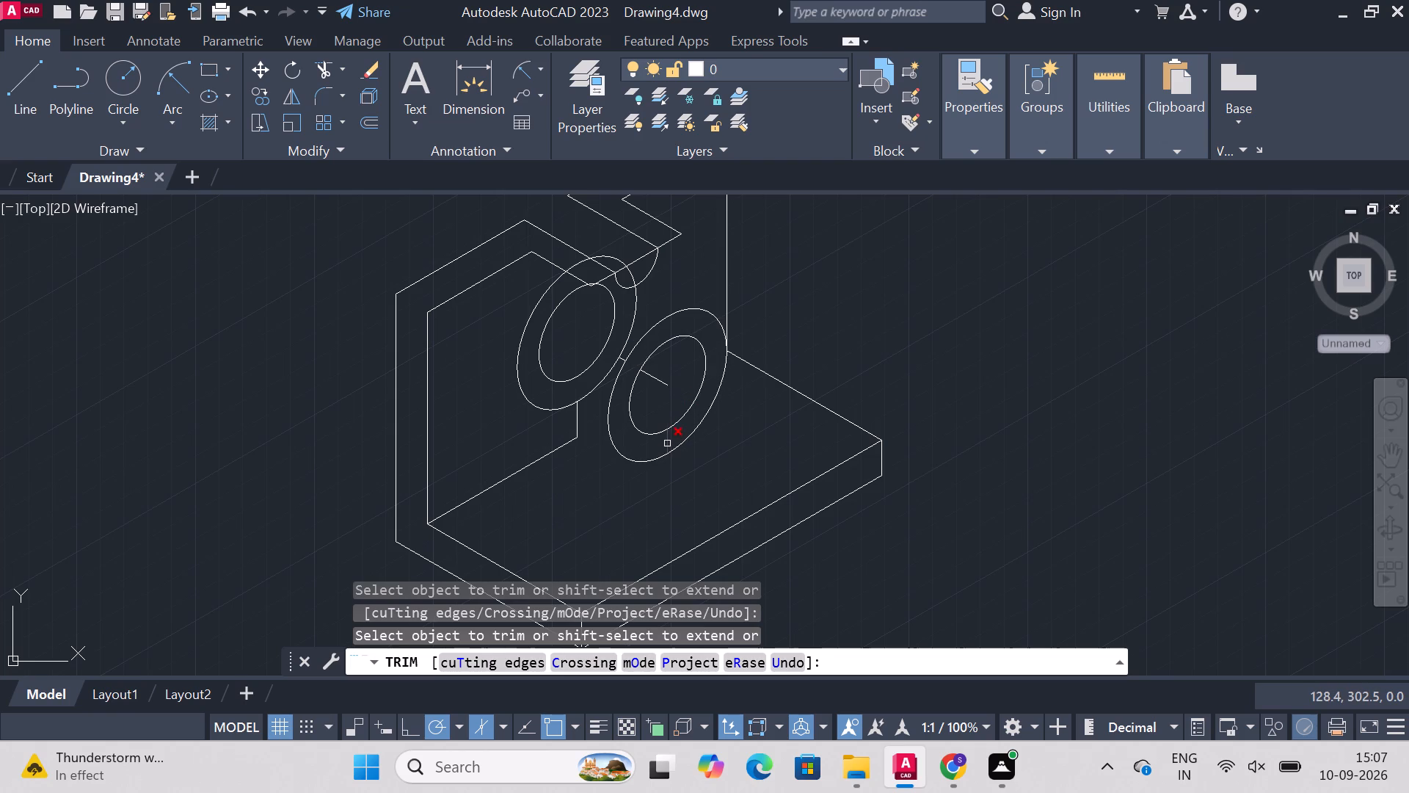
click(666, 441)
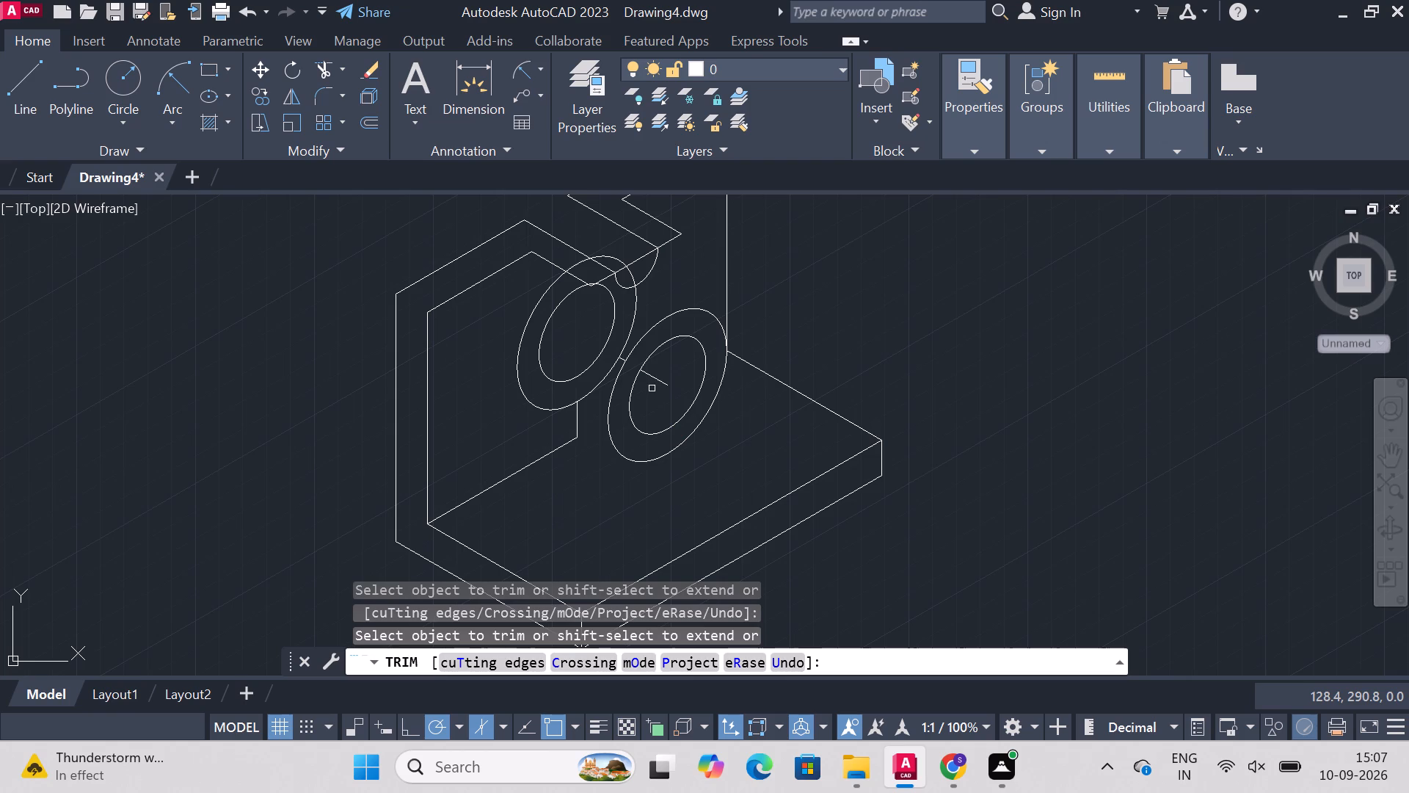
click(655, 380)
key(Escape)
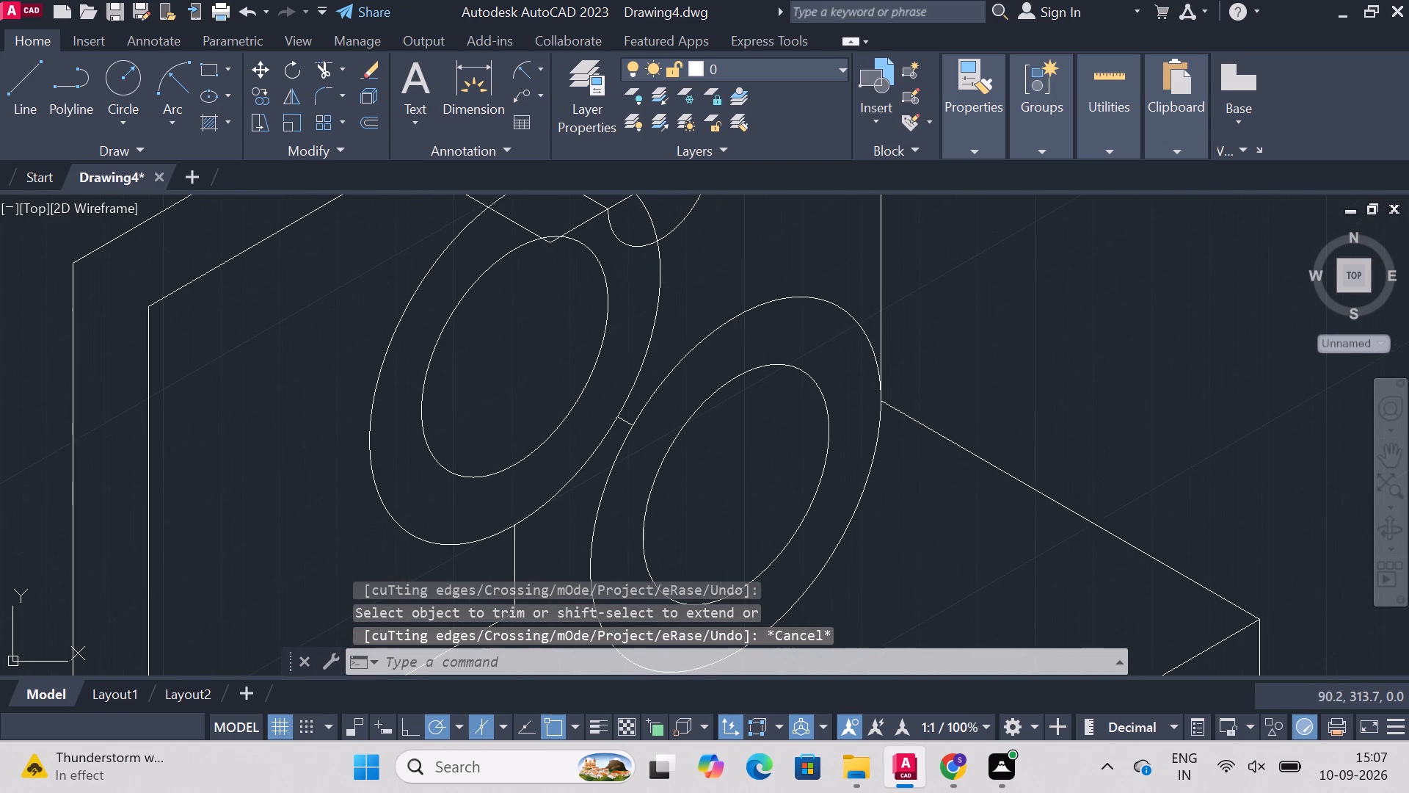
Trim away the short segment between the two large isocircles and the vertical line below the rear one.
drag(477, 466, 614, 433)
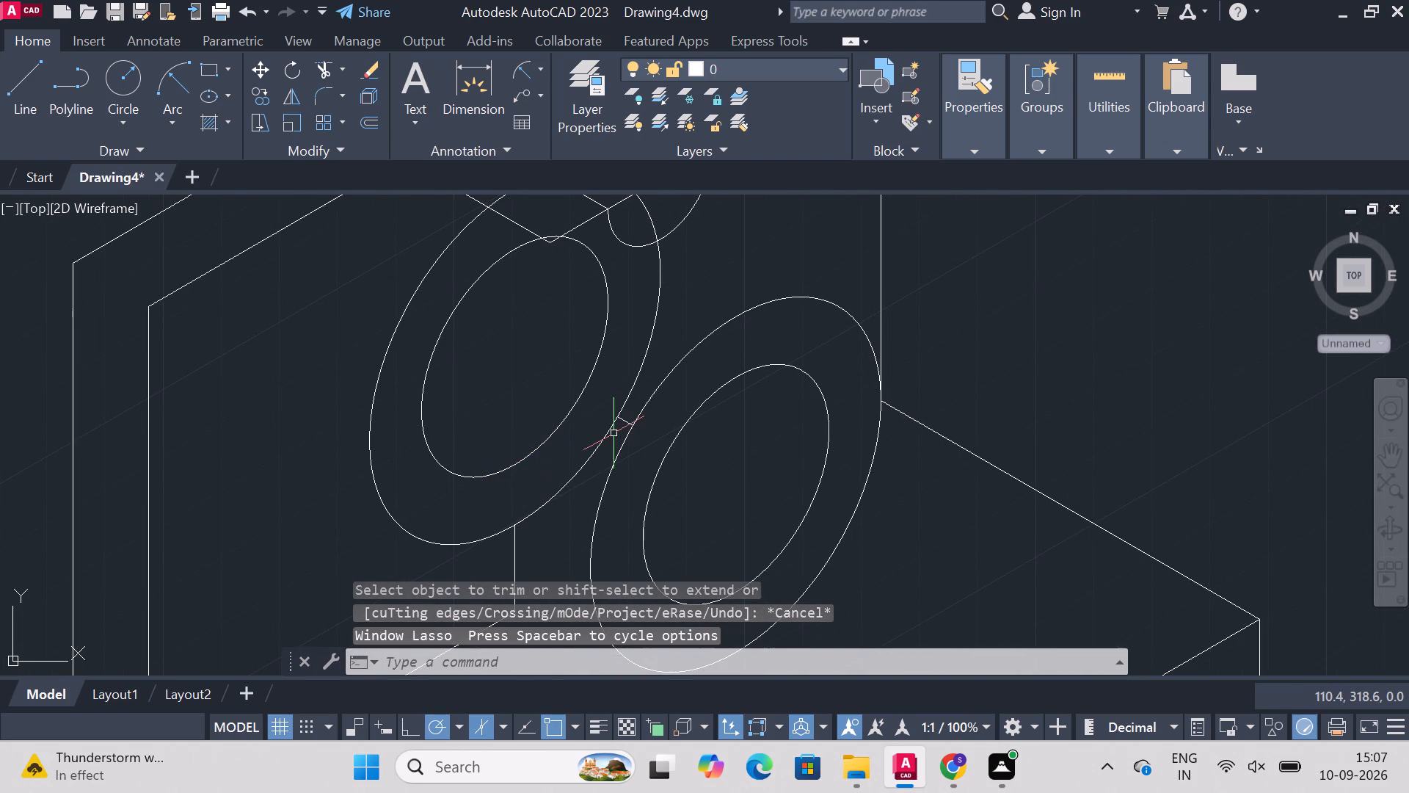
text(trim)
key(Return)
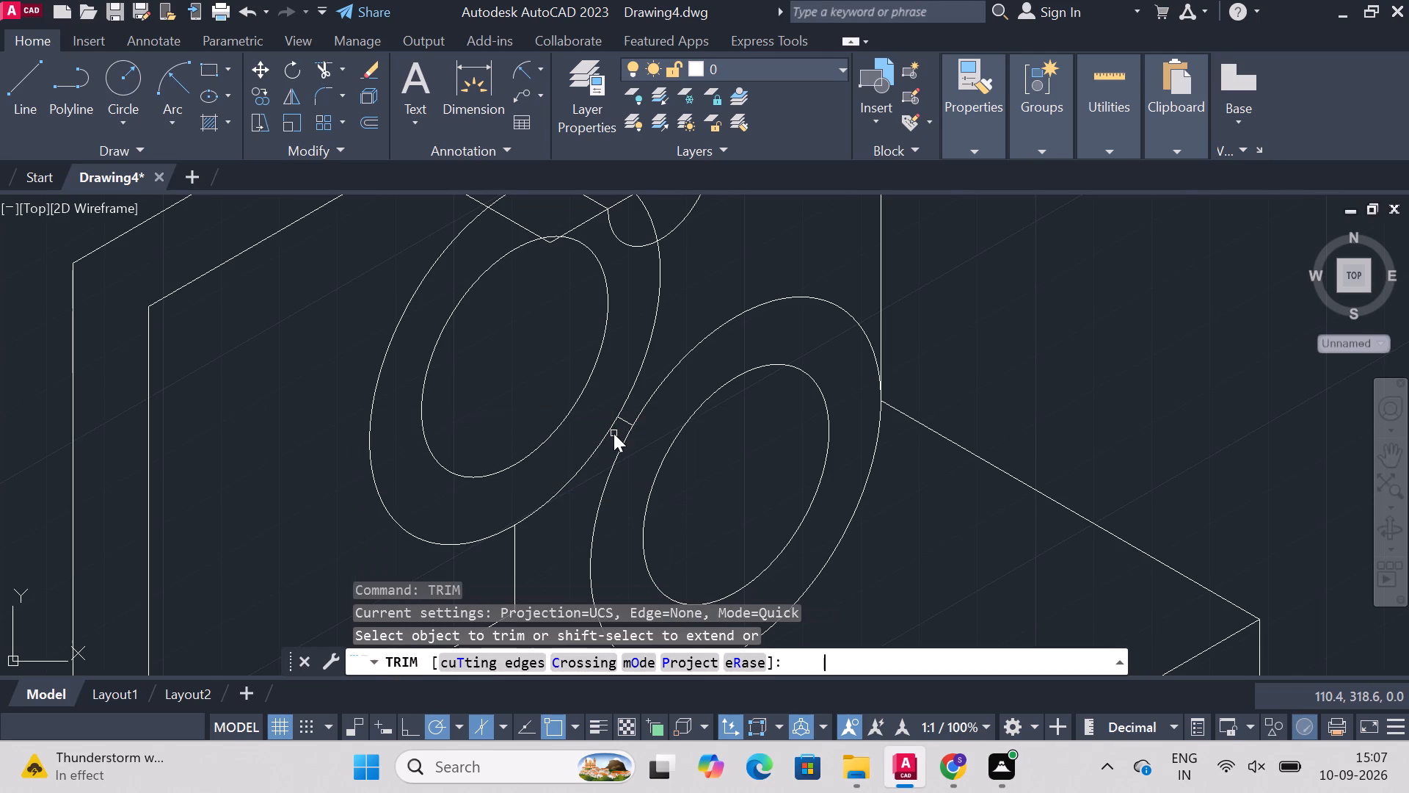
click(627, 424)
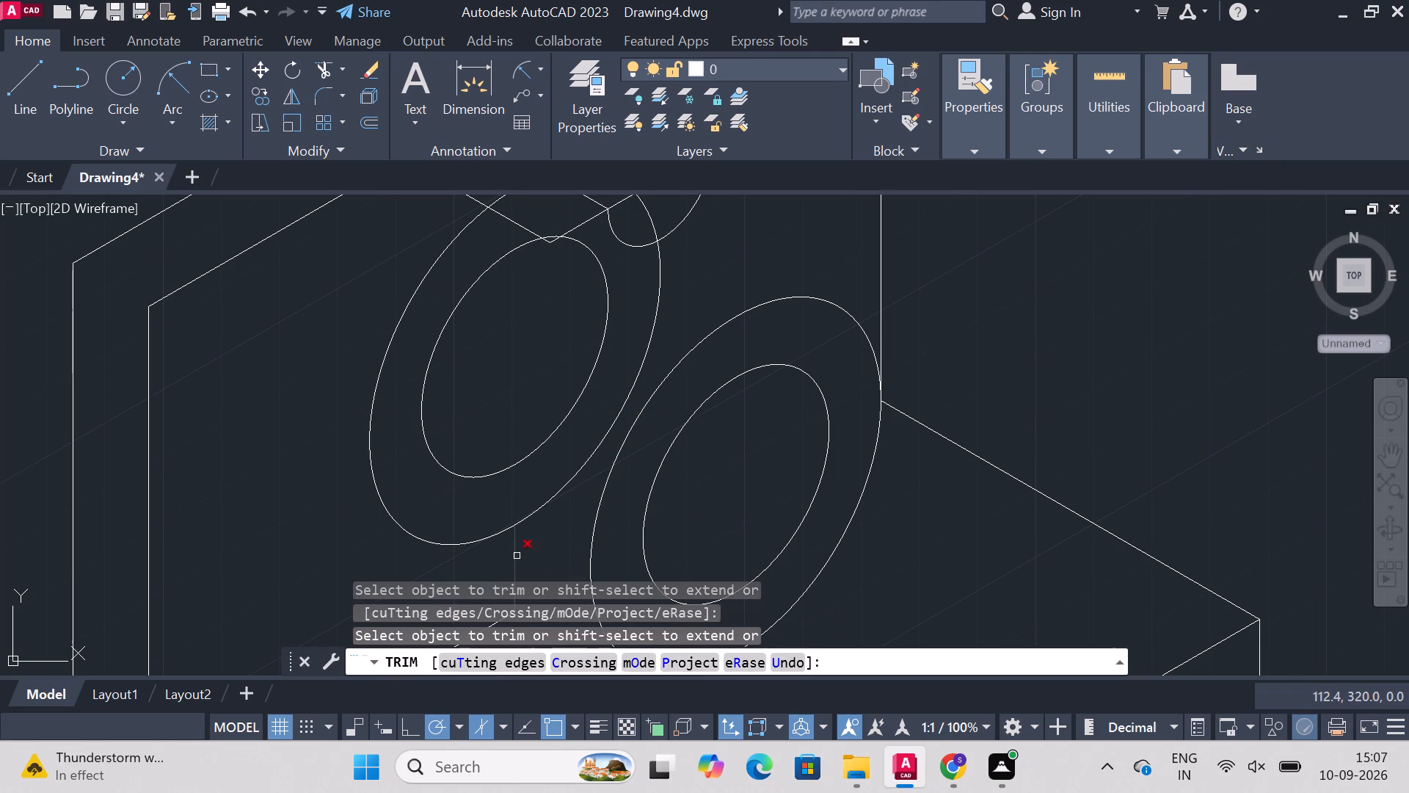
click(517, 556)
key(Escape)
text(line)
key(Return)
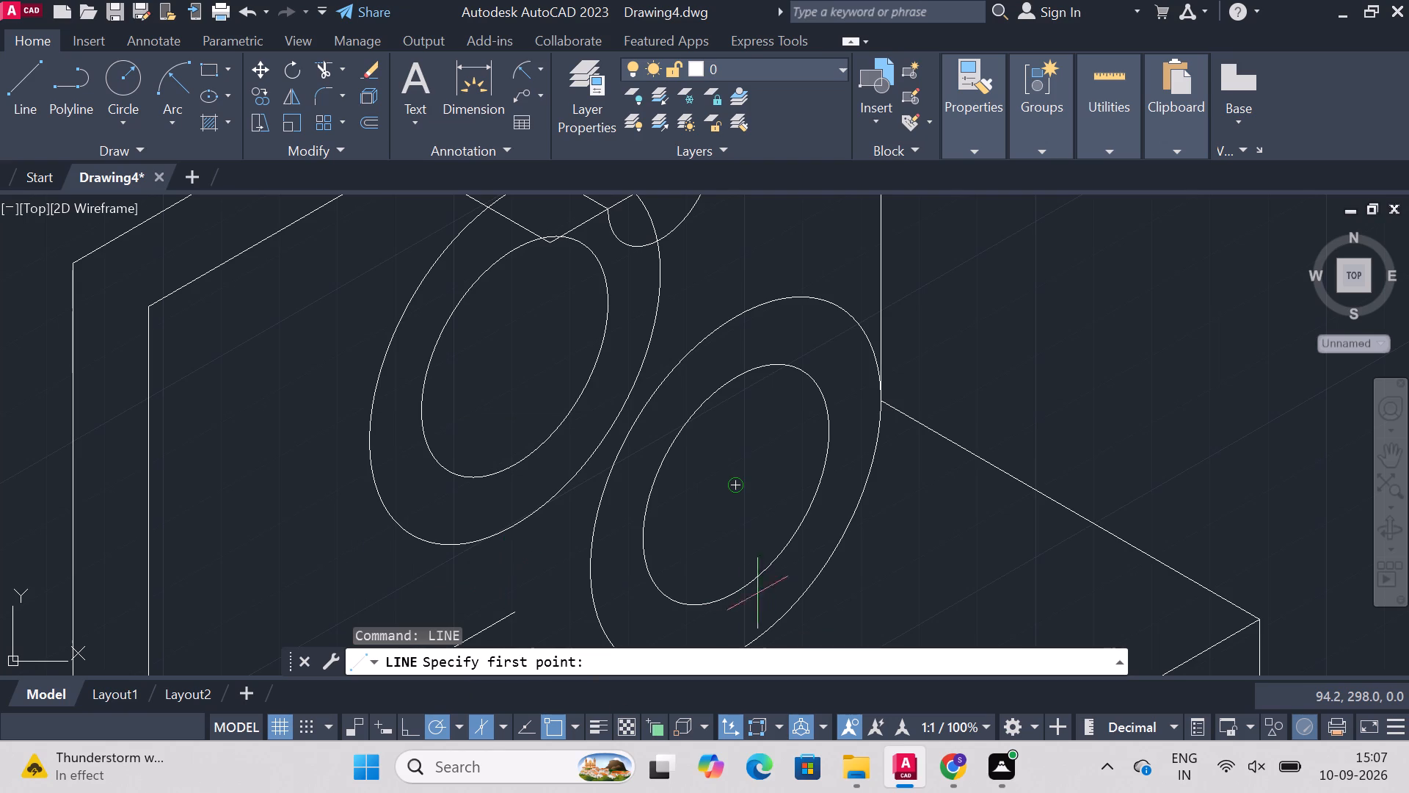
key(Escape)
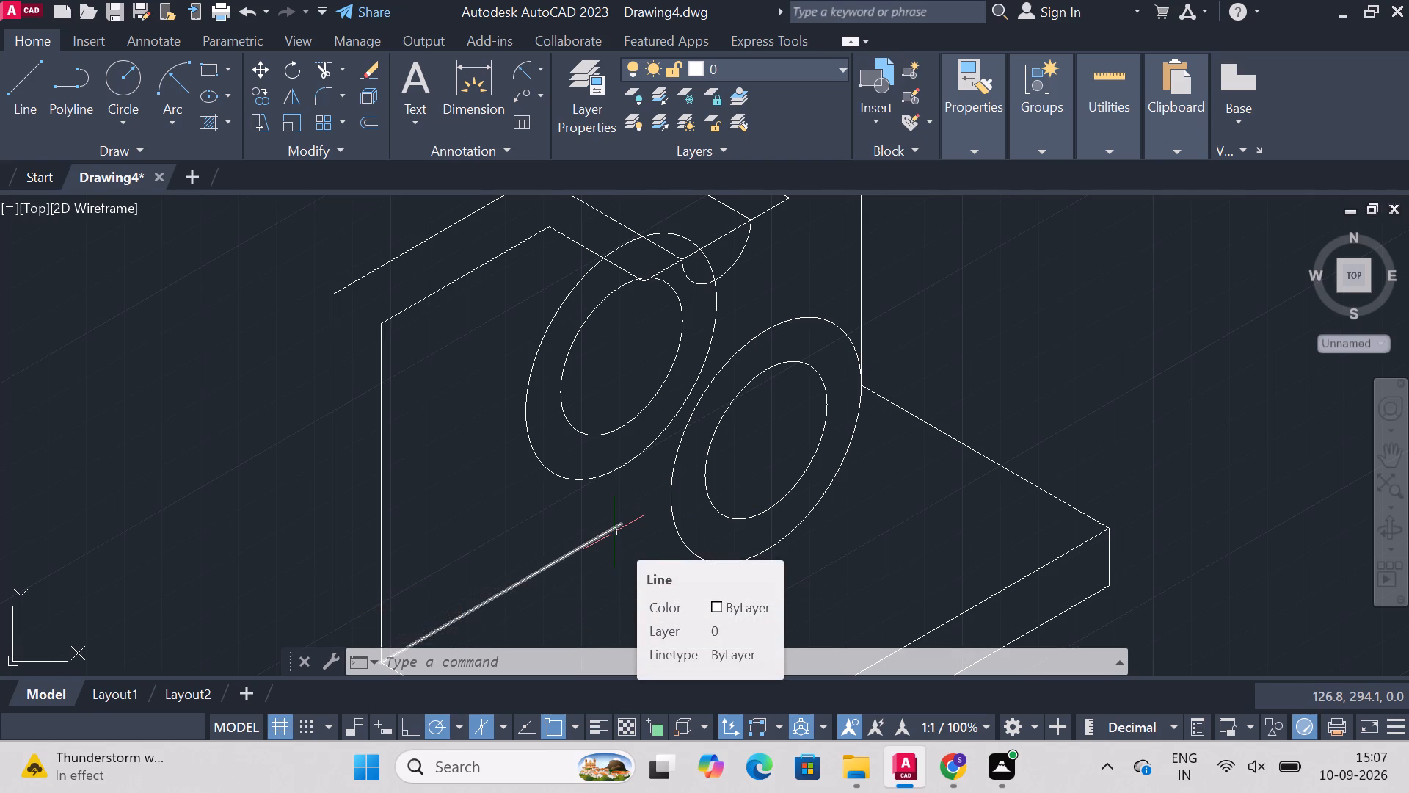
Delete the inclined construction line on the base's top face, running from its inner corner to below the rear isocircle.
click(551, 564)
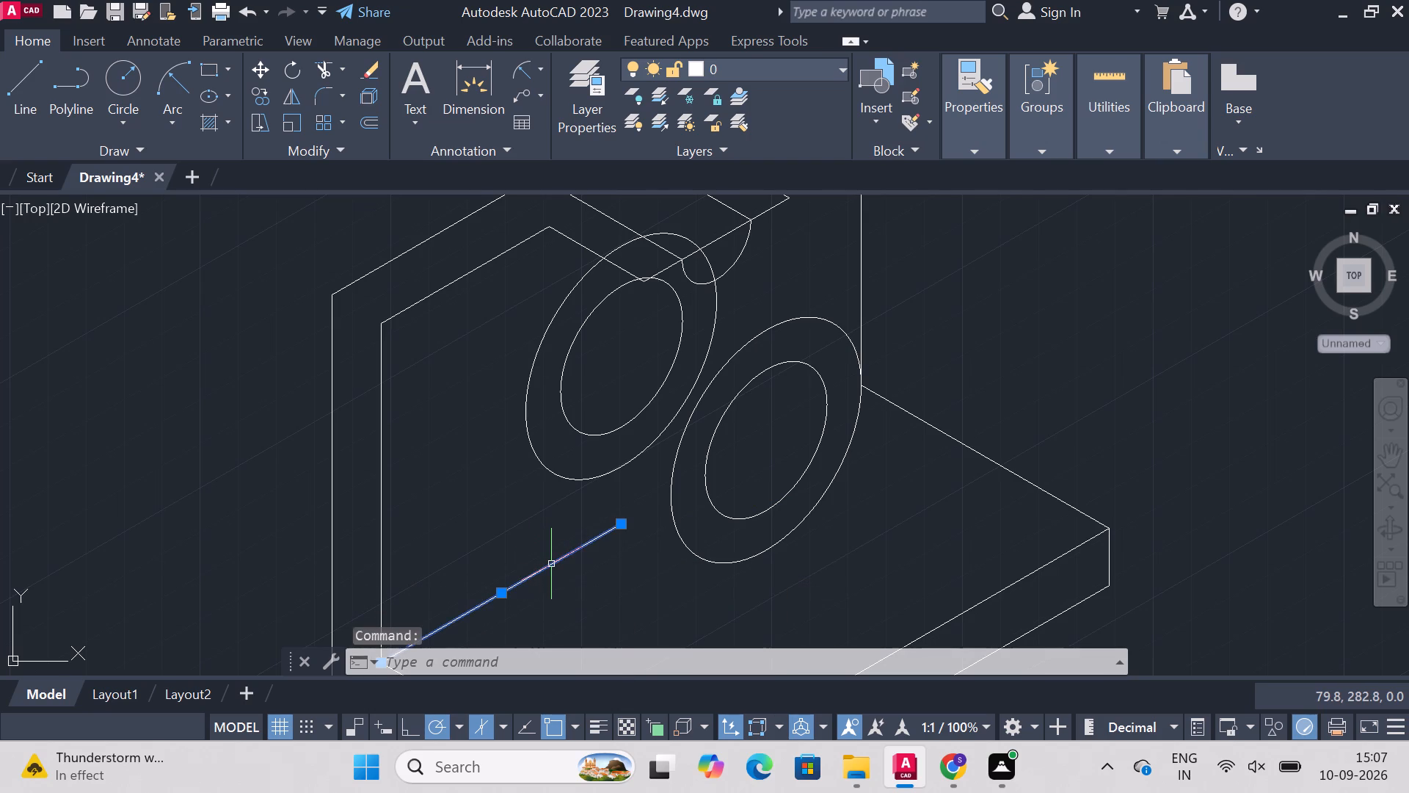
key(Delete)
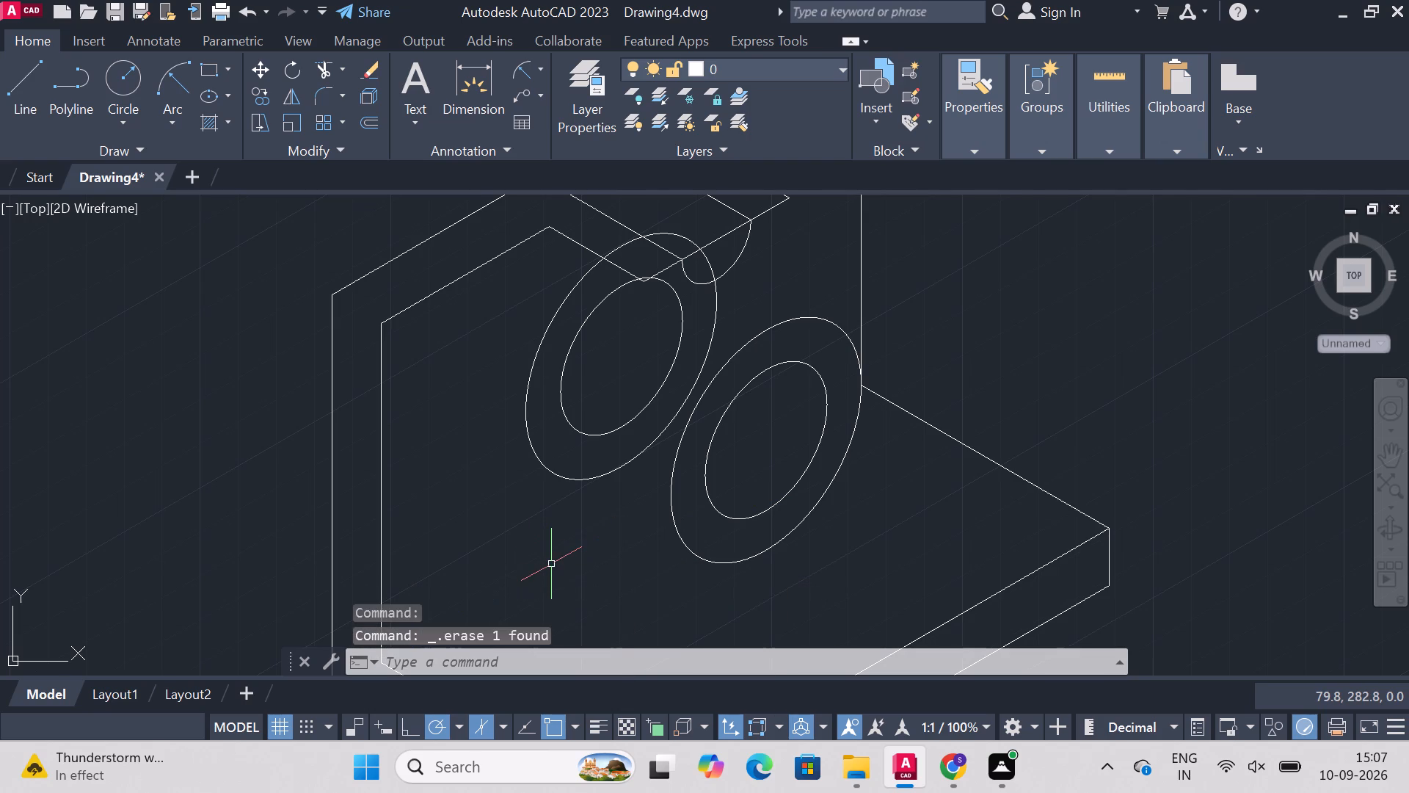
Draw a construction line along the isometric axis from the front isocircles' centre down-left to the radius-25 isocircle.
text(line)
key(Return)
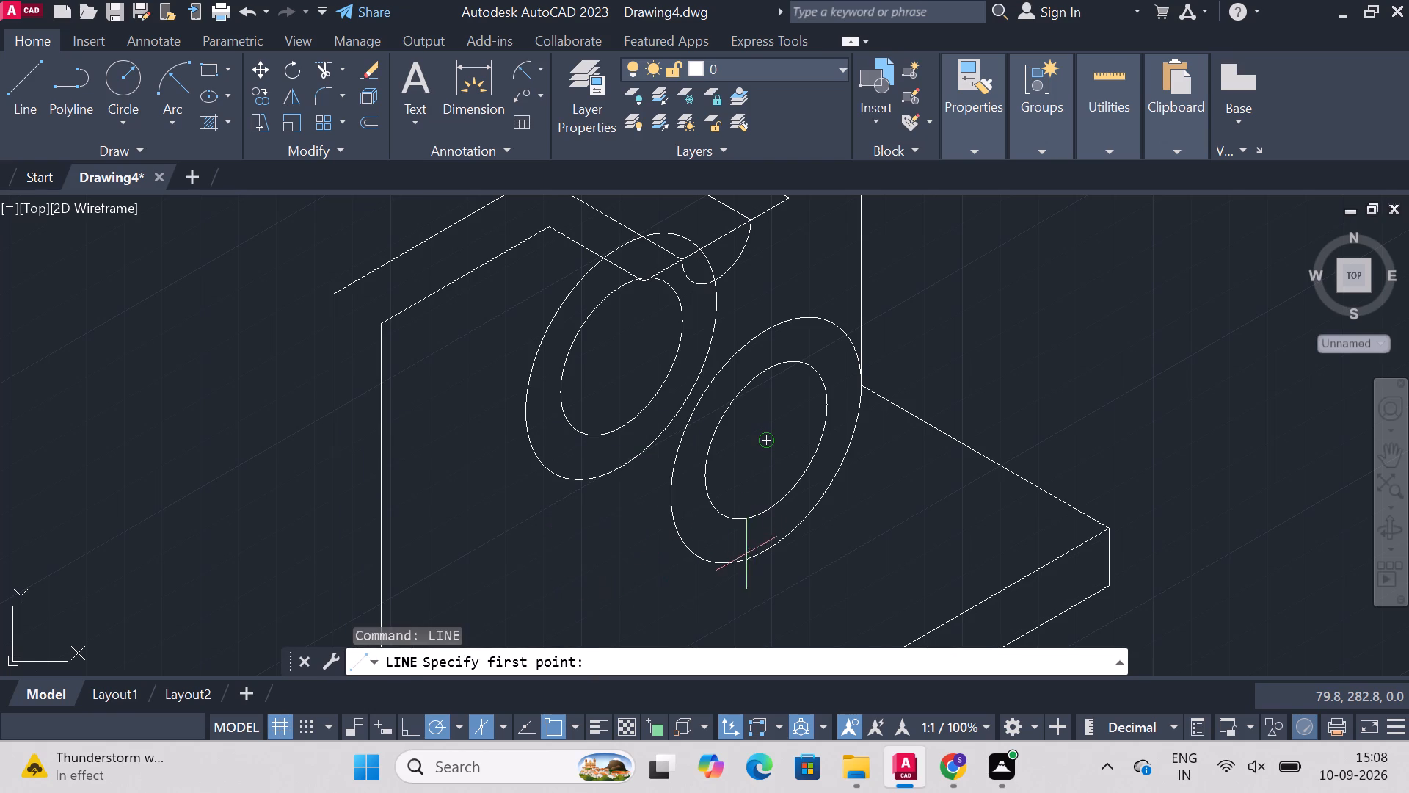
click(768, 446)
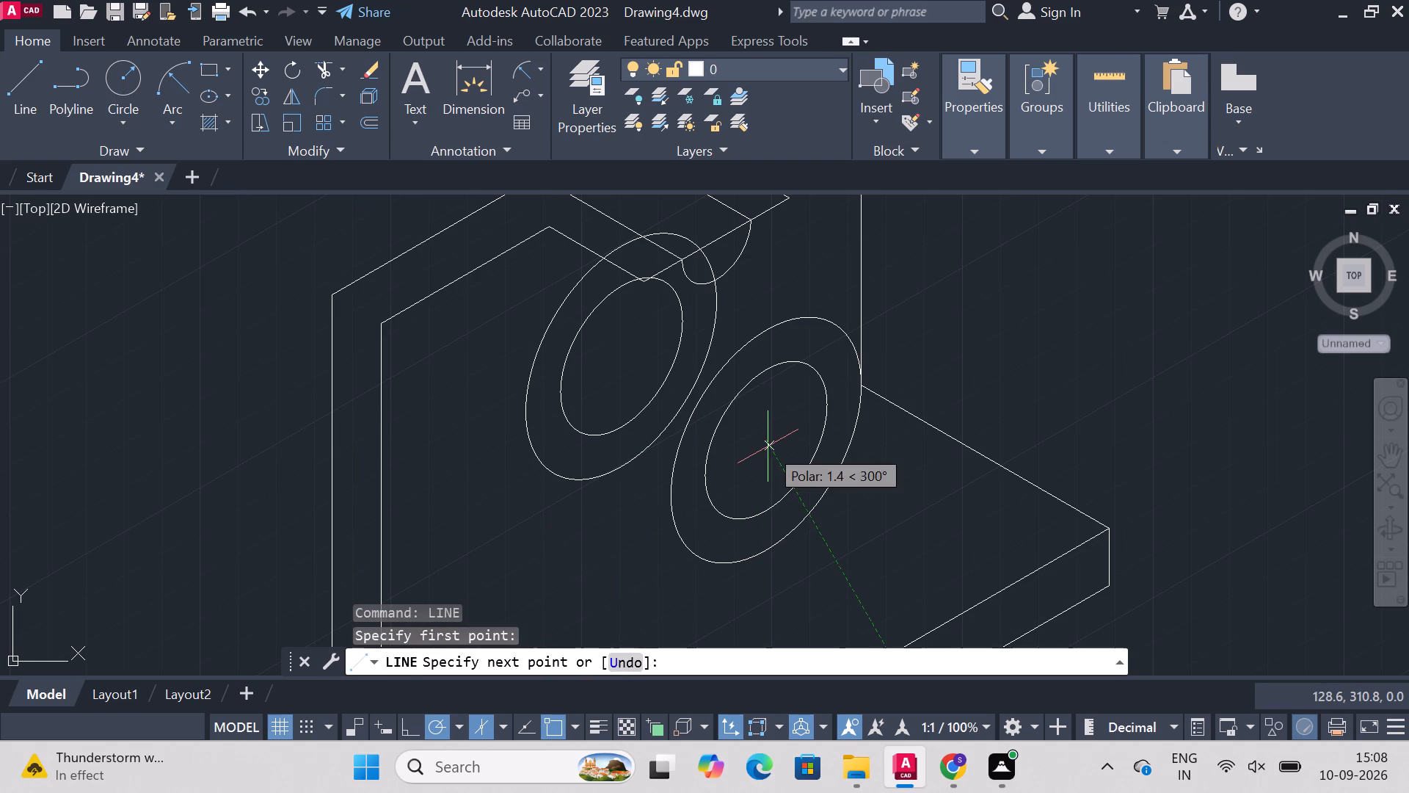
click(674, 496)
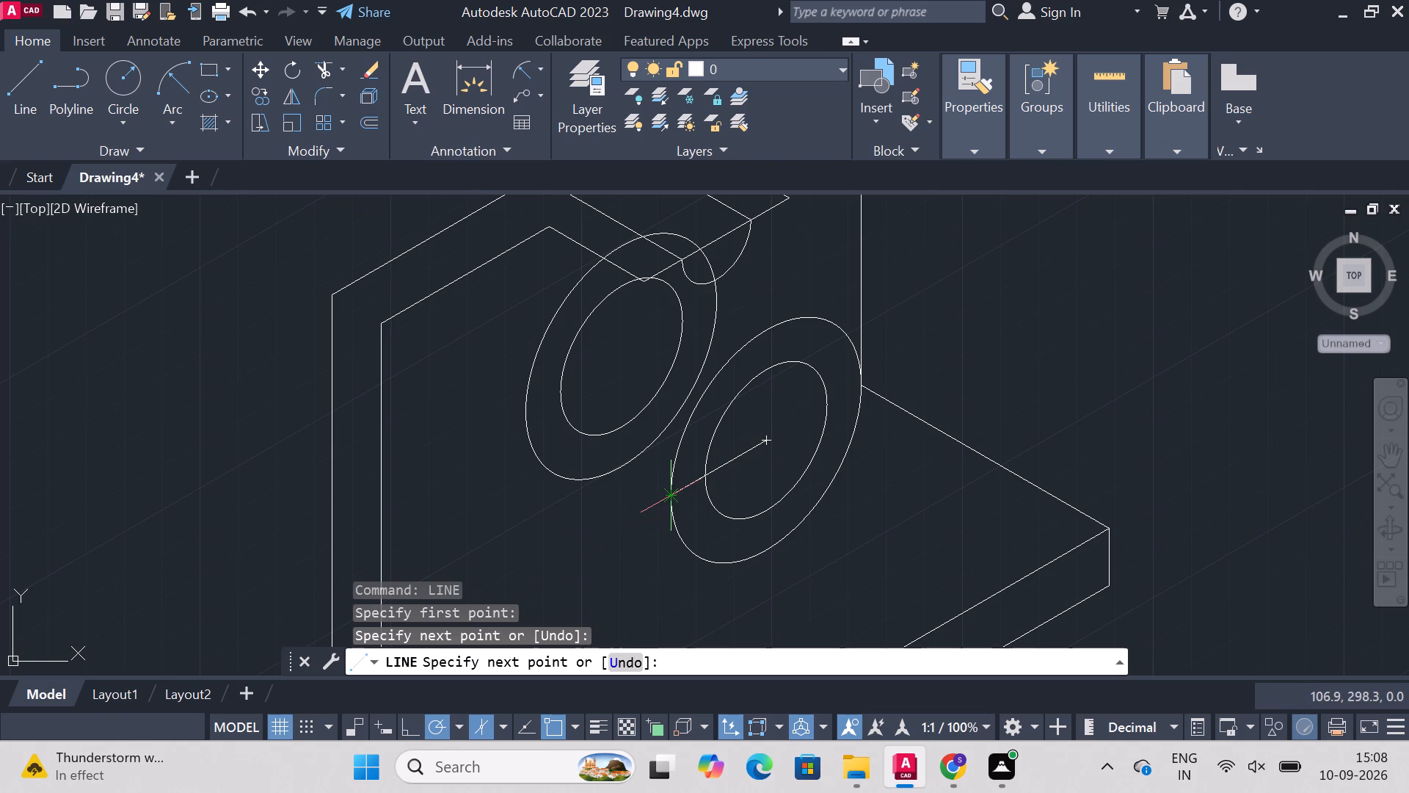
key(Escape)
Draw a line from the front isocircles' centre vertically down to the outer isocircle, continuing parallel to the boss axis to the rear outer isocircle.
text(line)
key(Return)
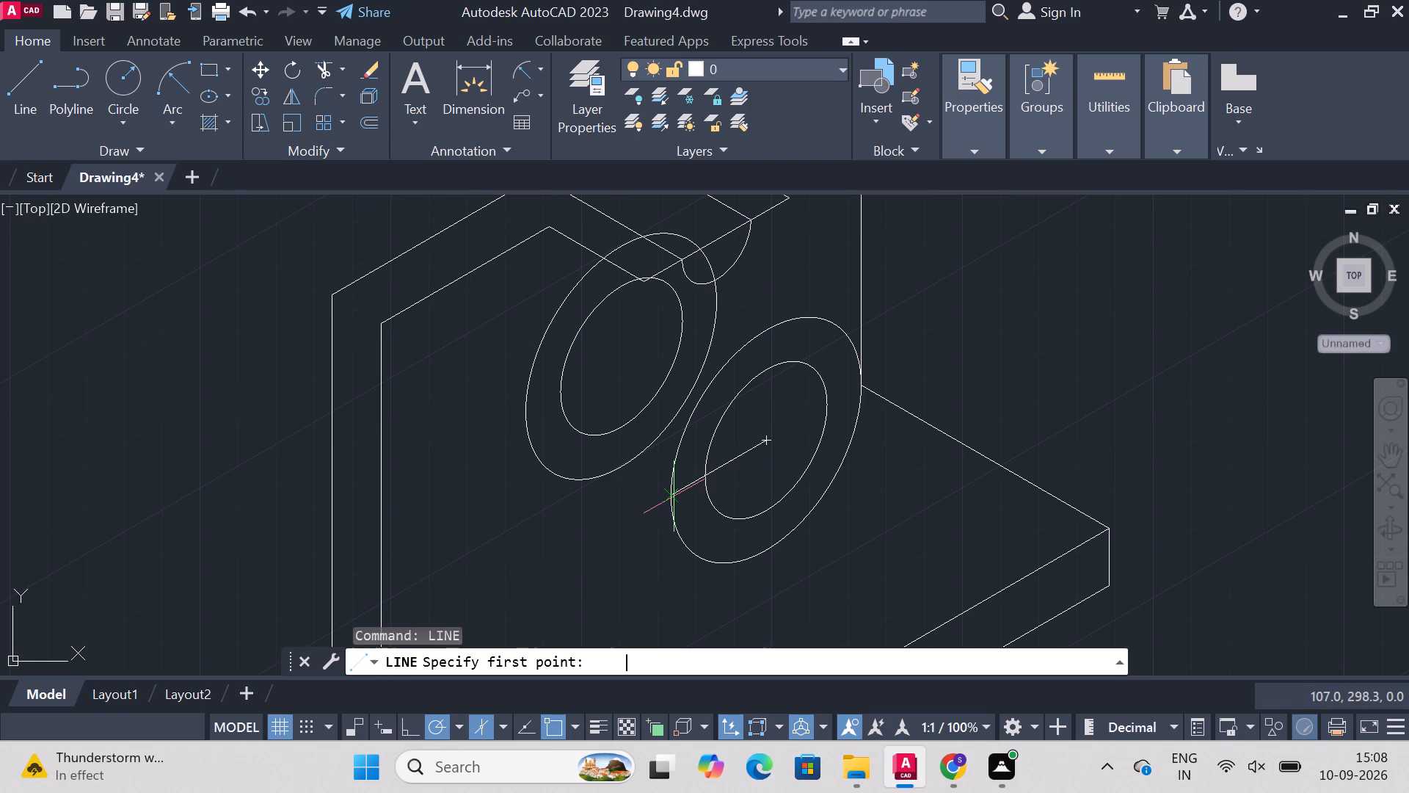
click(767, 438)
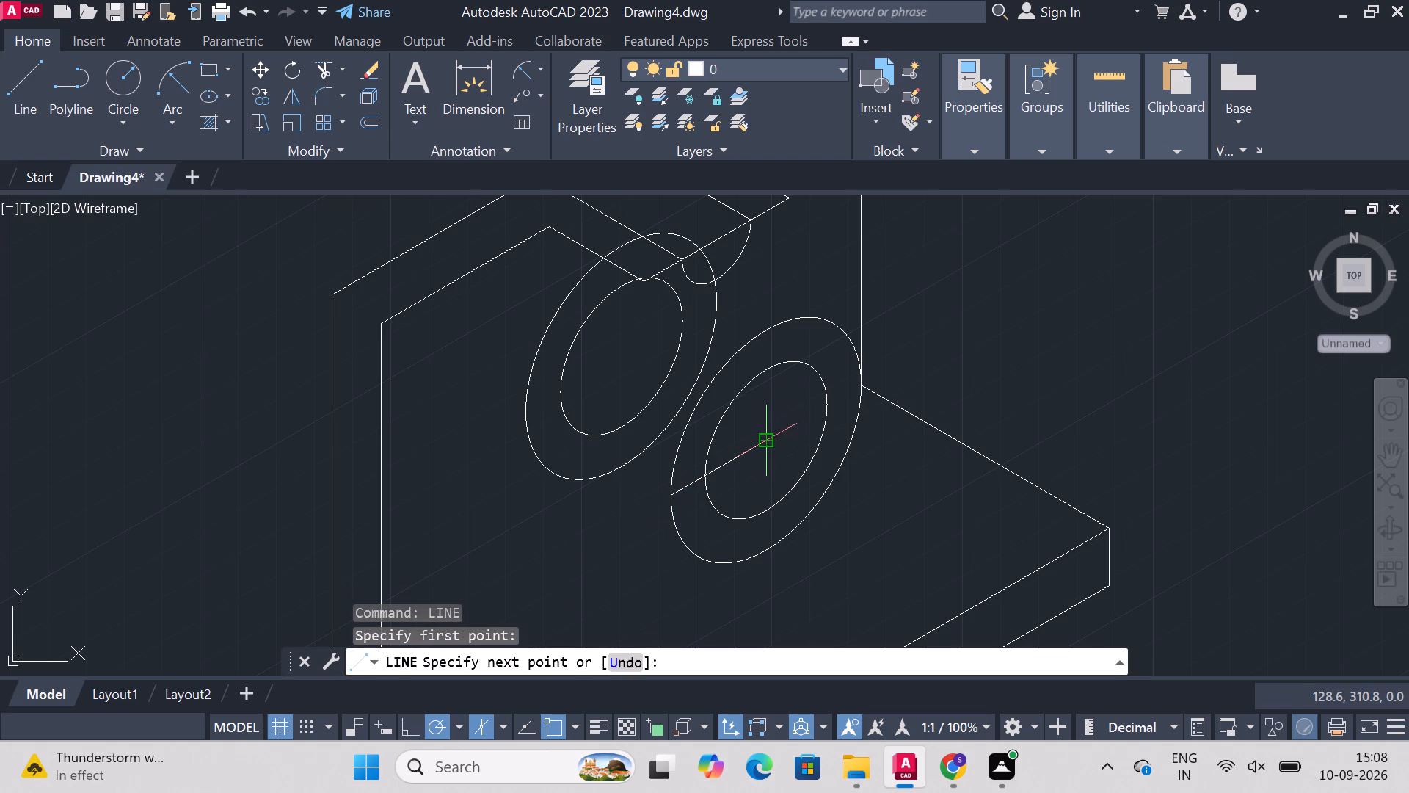
click(768, 556)
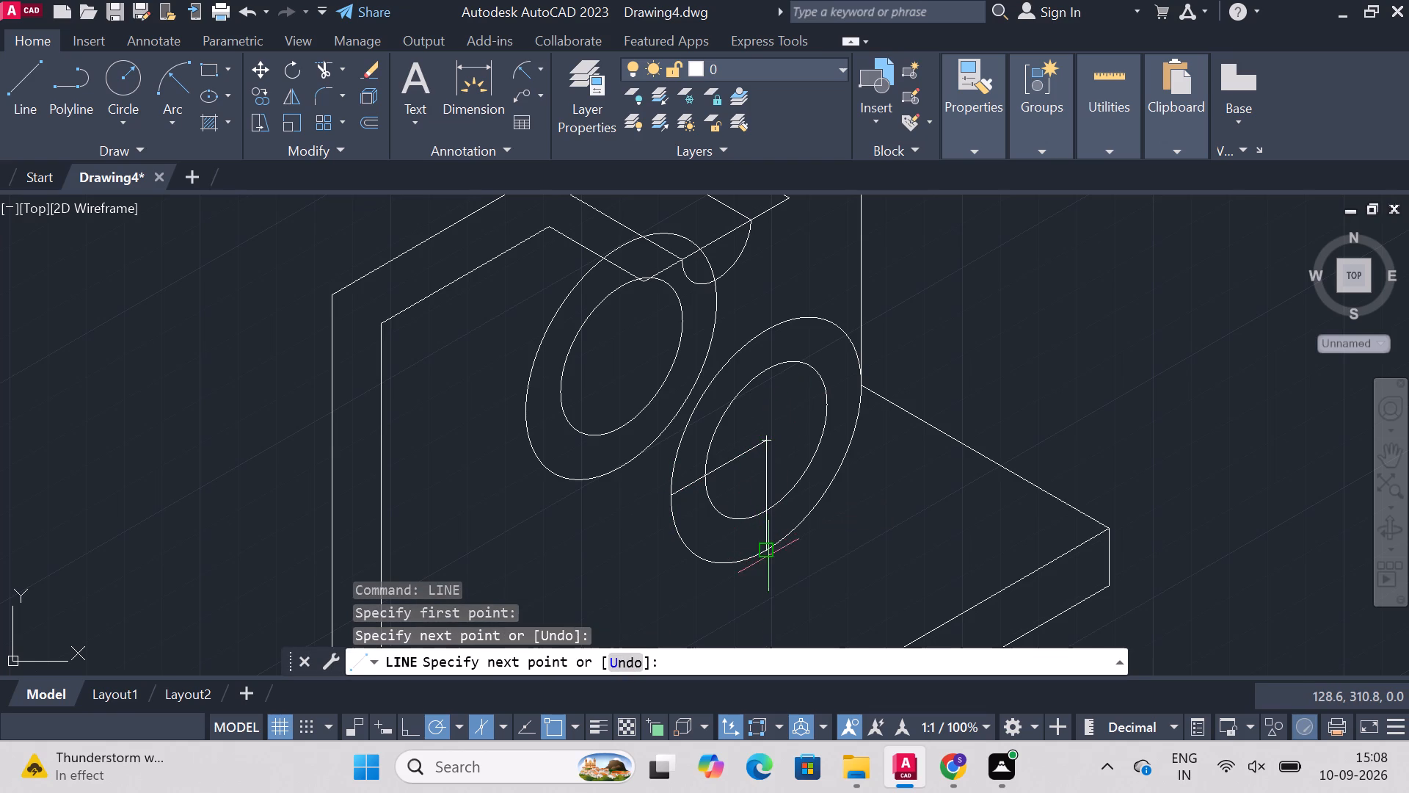
click(620, 469)
key(Escape)
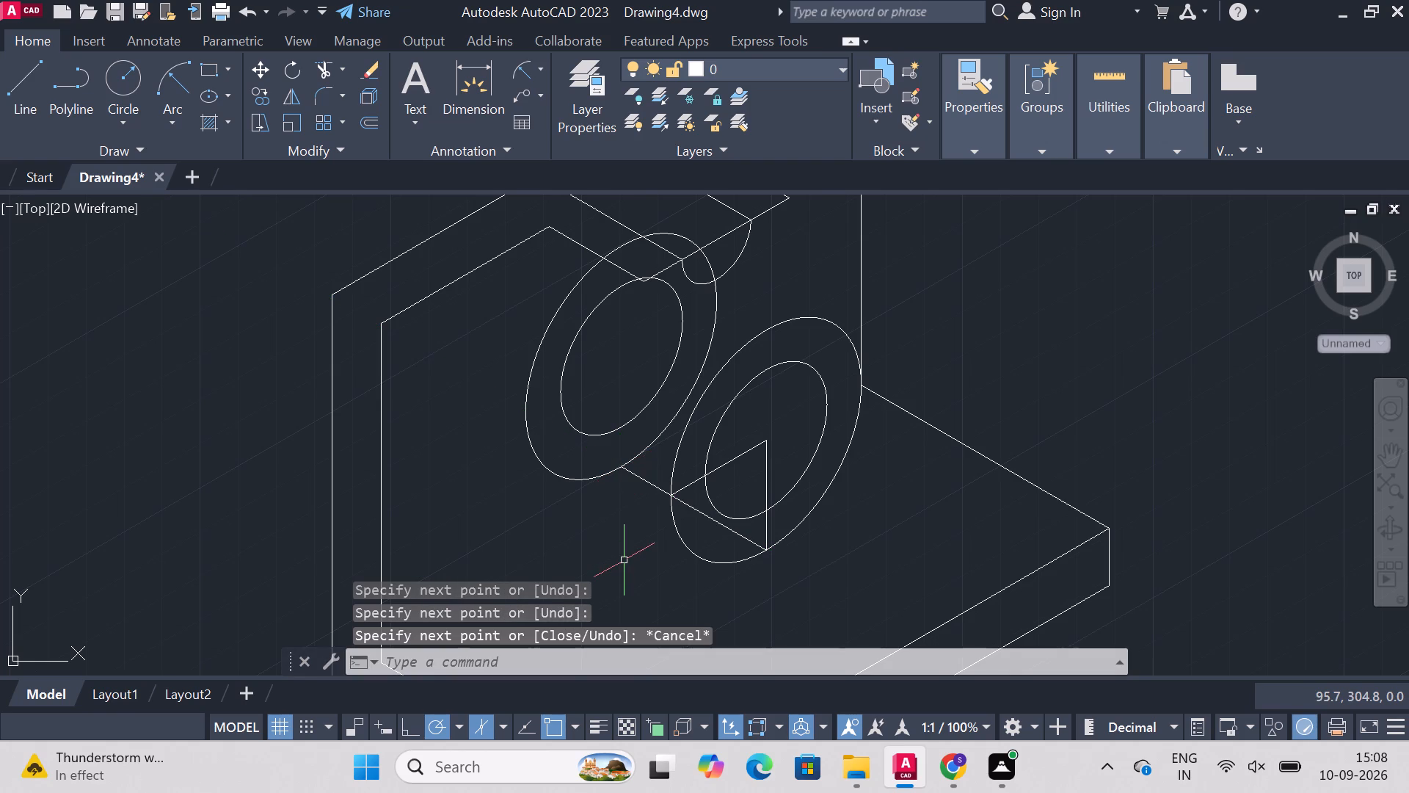
Draw a line parallel to the boss axis from the inclined radius line's outer end to the matching point on the rear outer isocircle.
text(line)
key(Return)
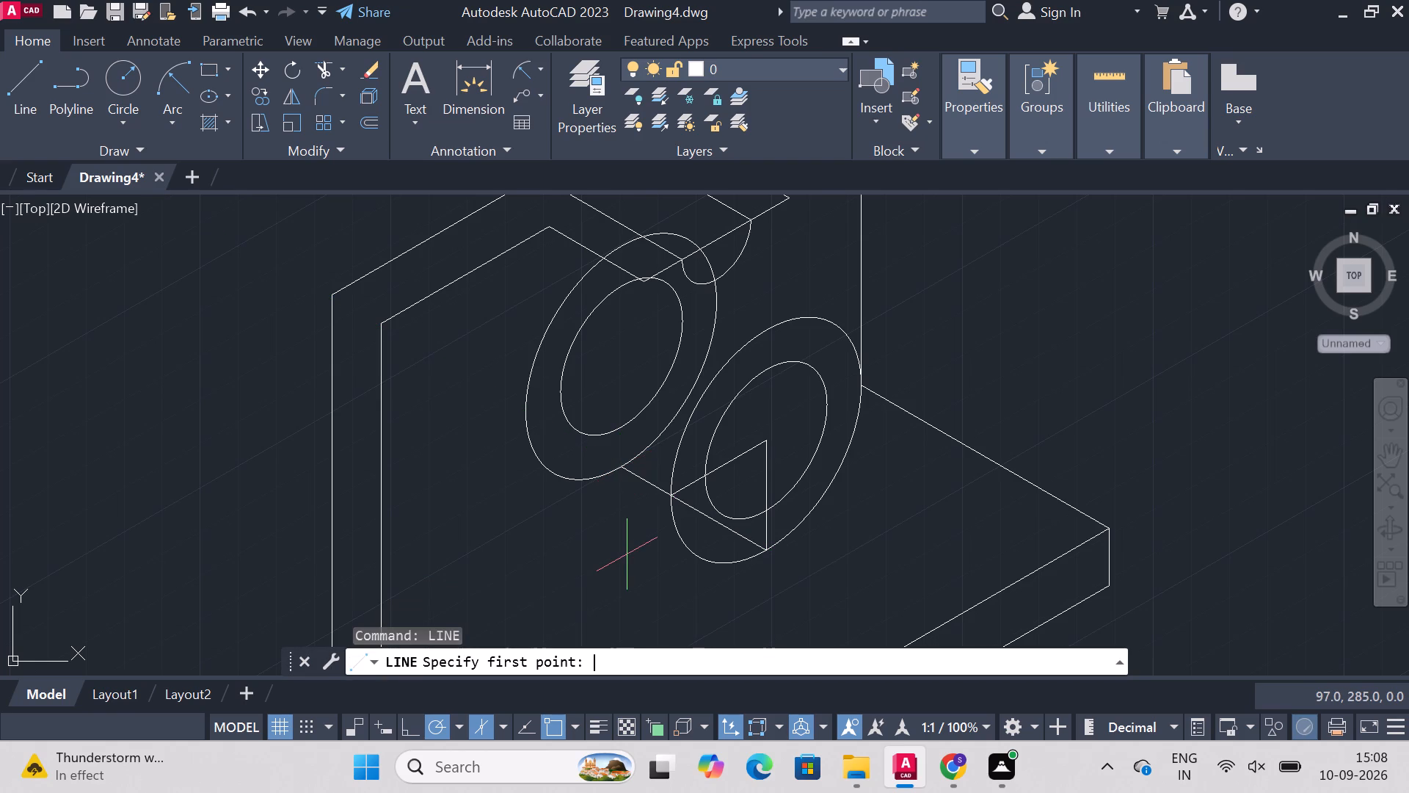
click(672, 500)
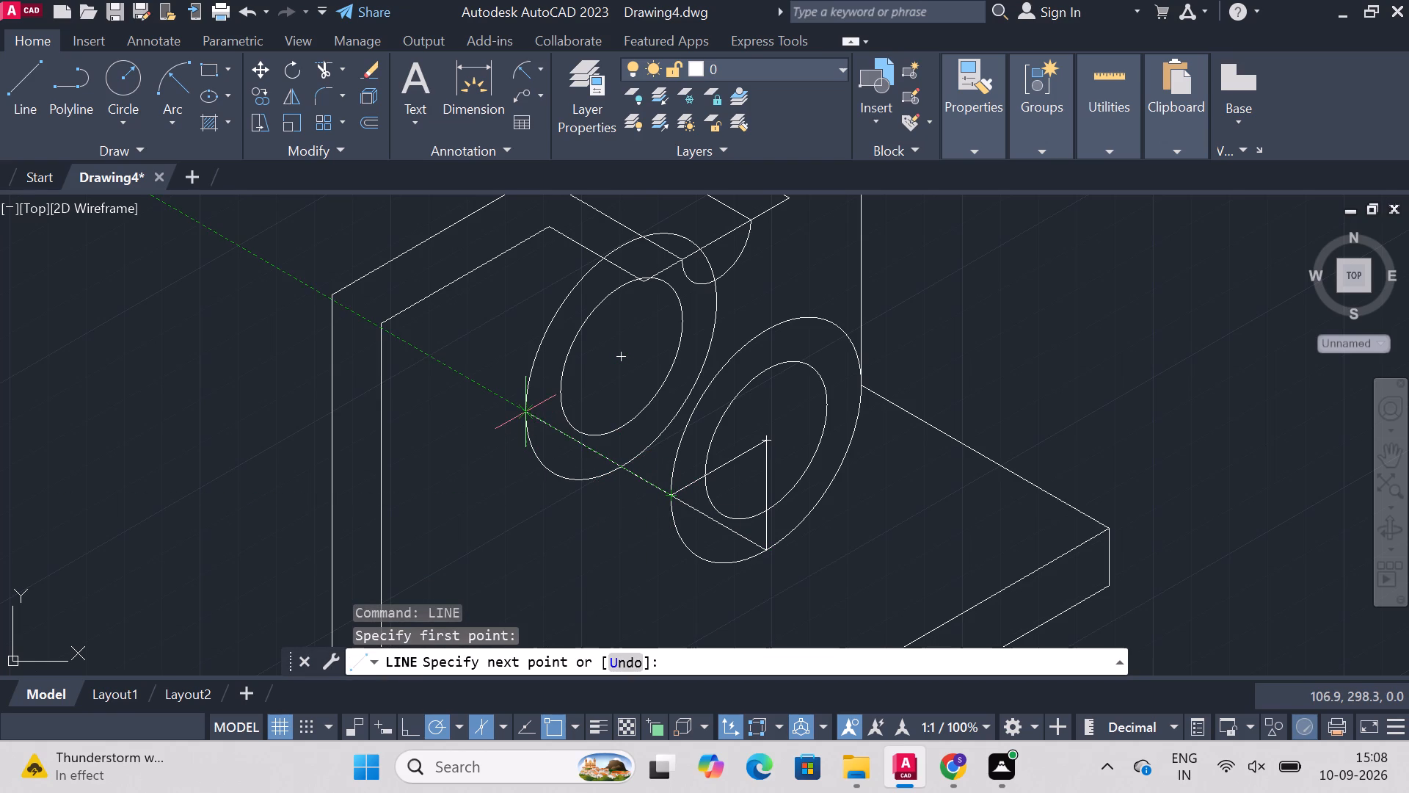
click(528, 413)
key(Escape)
Trim away the inclined and vertical radius construction lines inside the front outer isocircle.
text(trim)
key(Return)
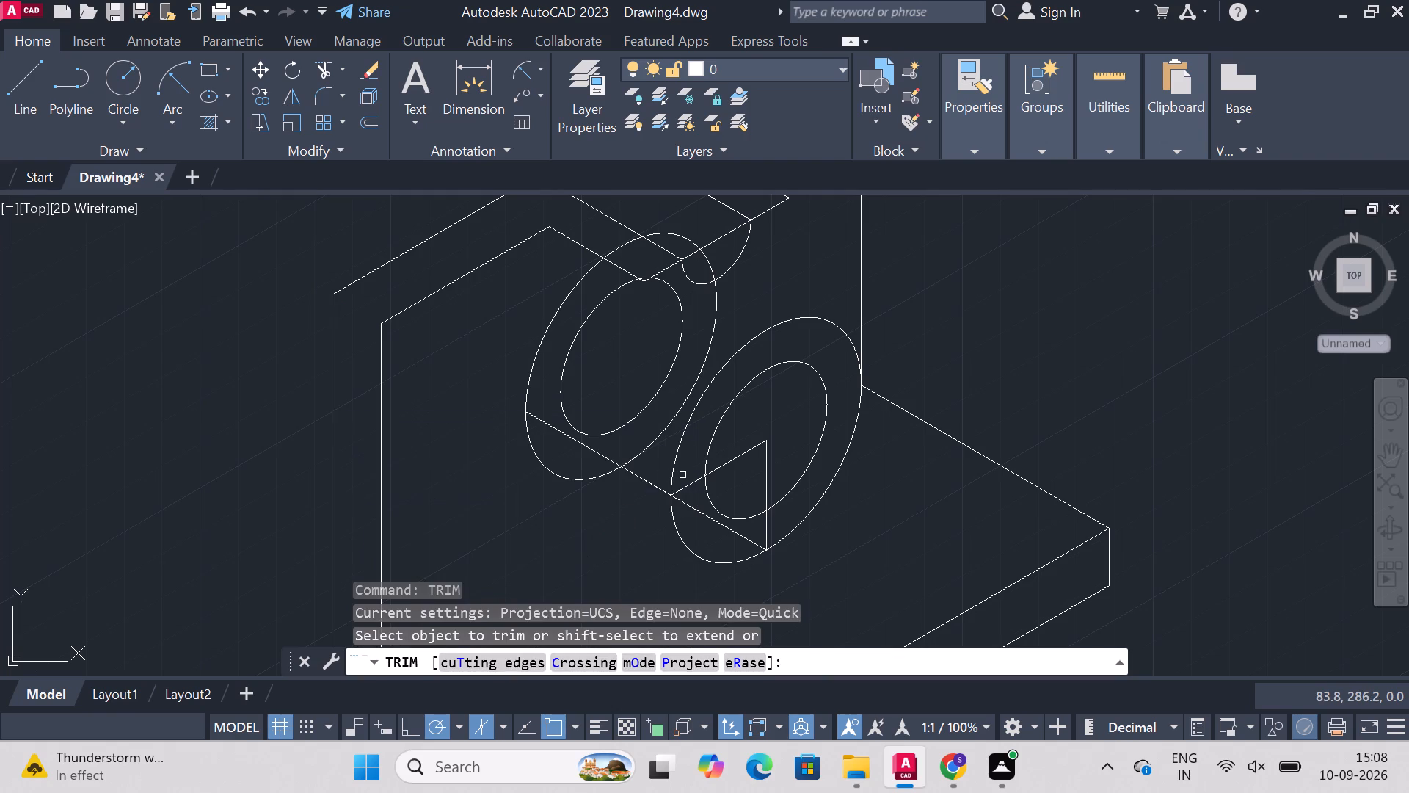
click(695, 486)
click(732, 466)
click(732, 466)
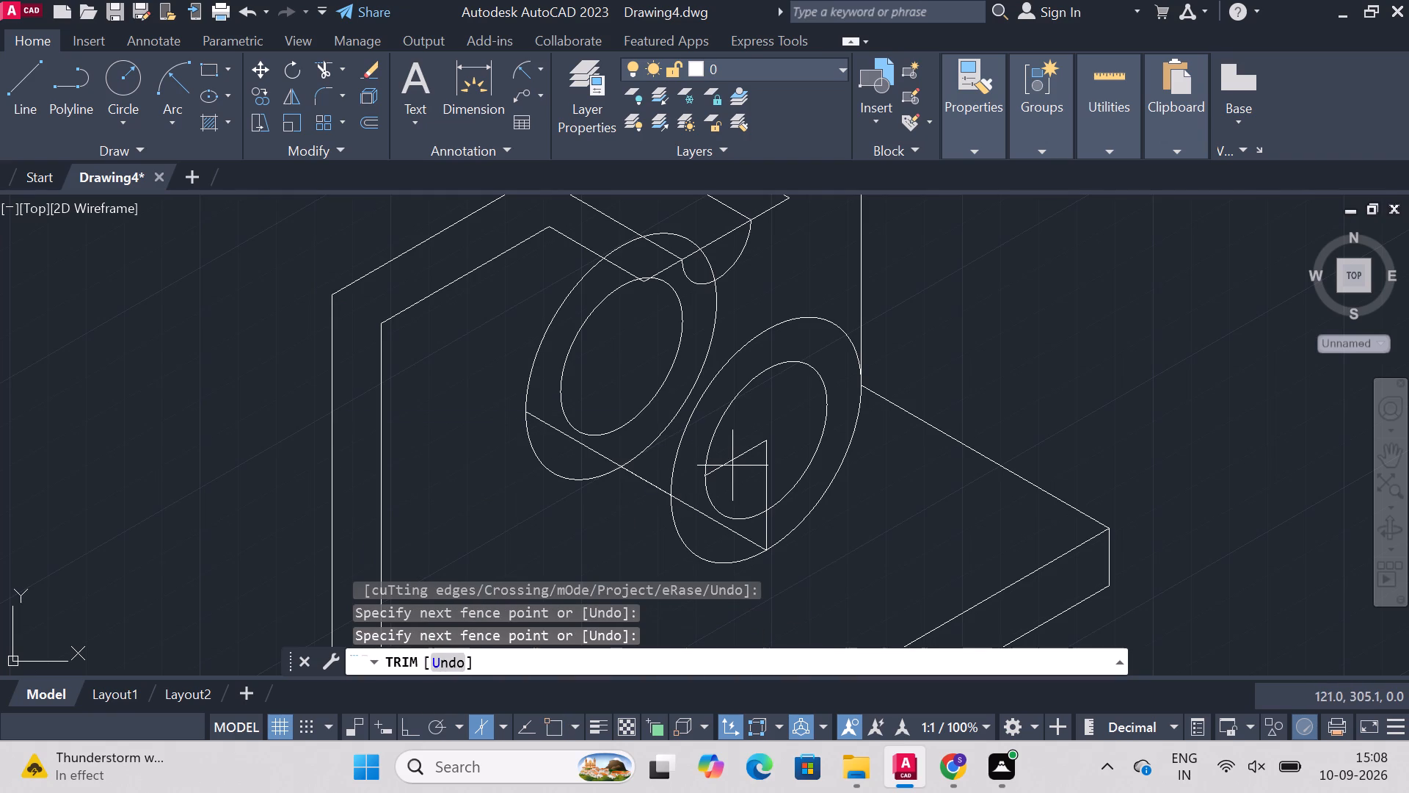
click(730, 449)
drag(749, 463, 774, 471)
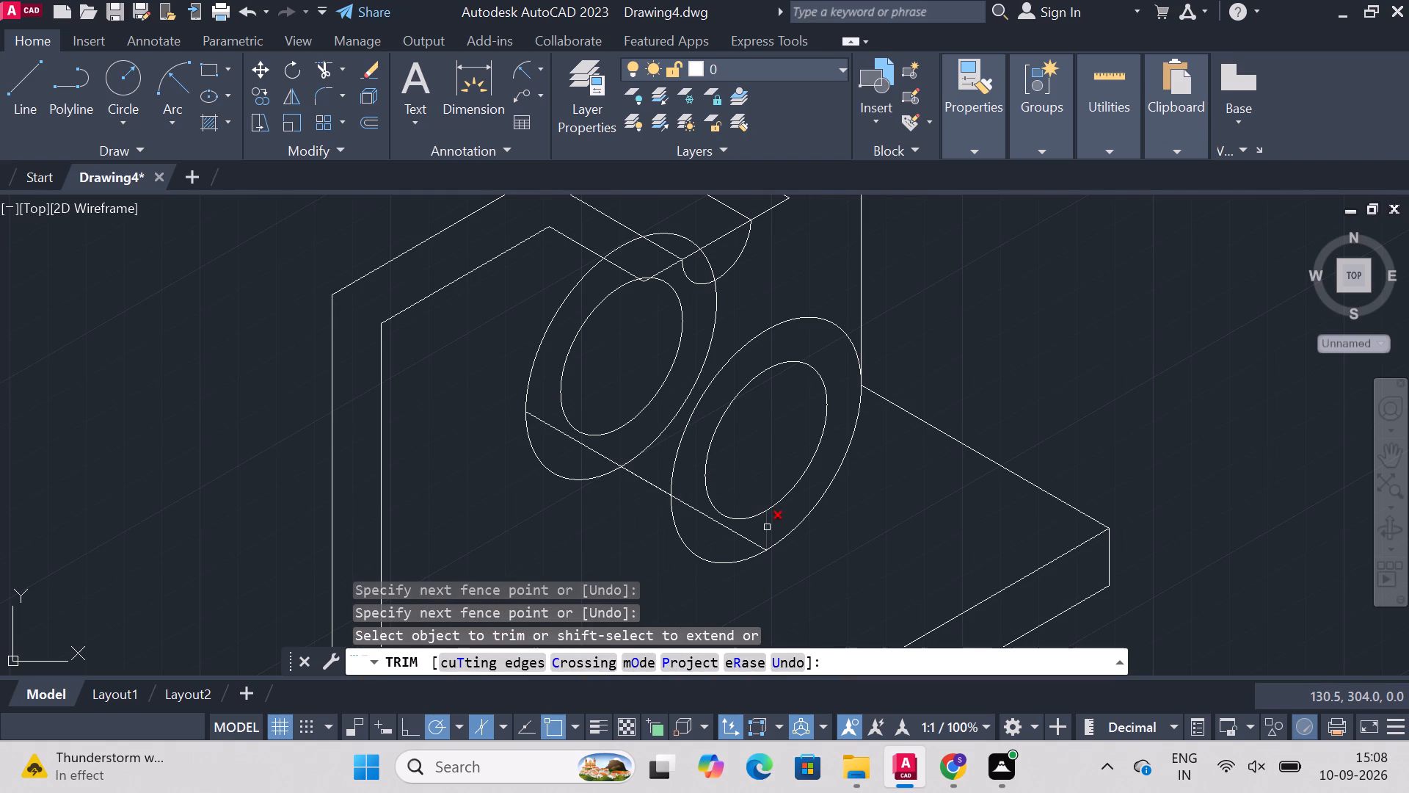
click(767, 526)
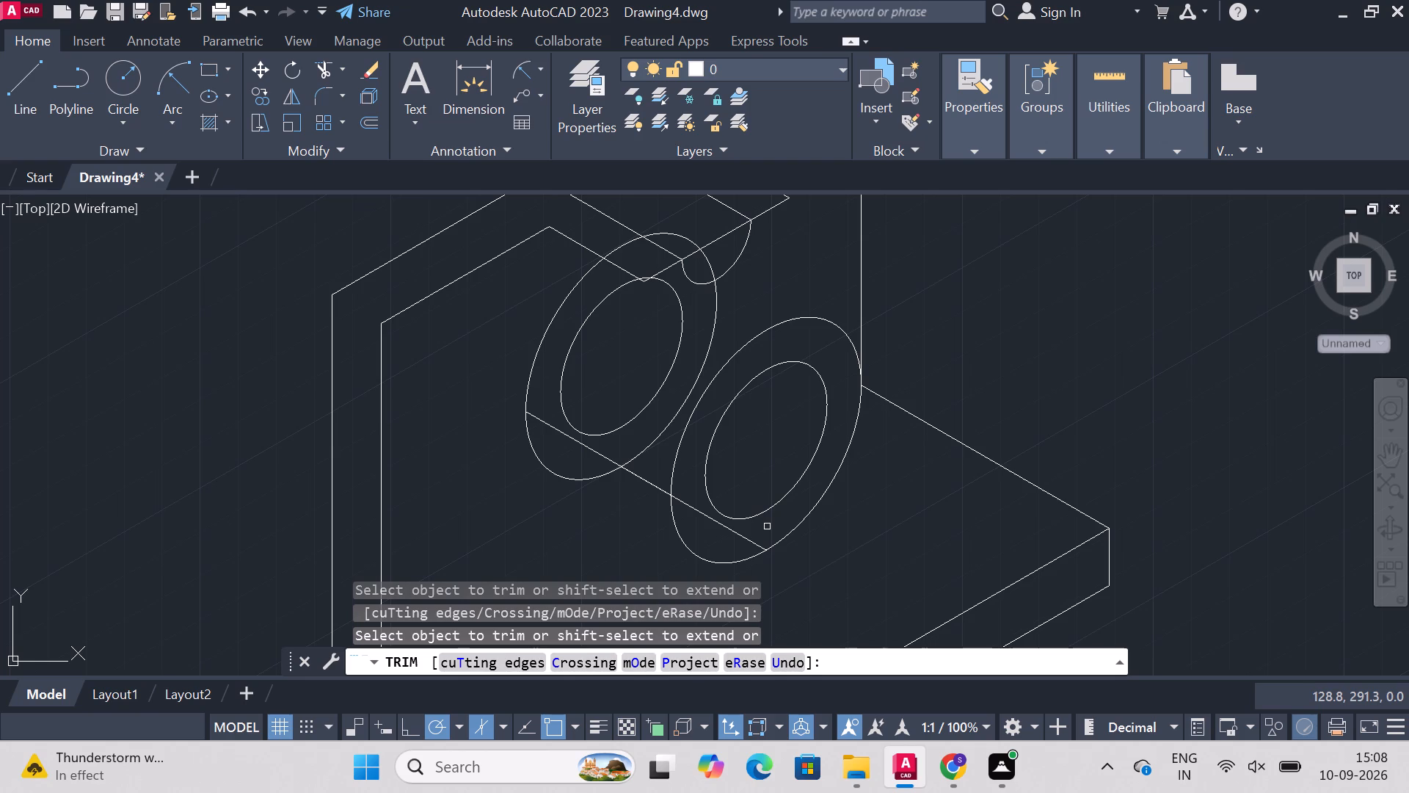
key(Escape)
Draw a line from the front isocircles' centre along the boss axis toward the rear, ending on the front outer isocircle.
text(line)
key(Return)
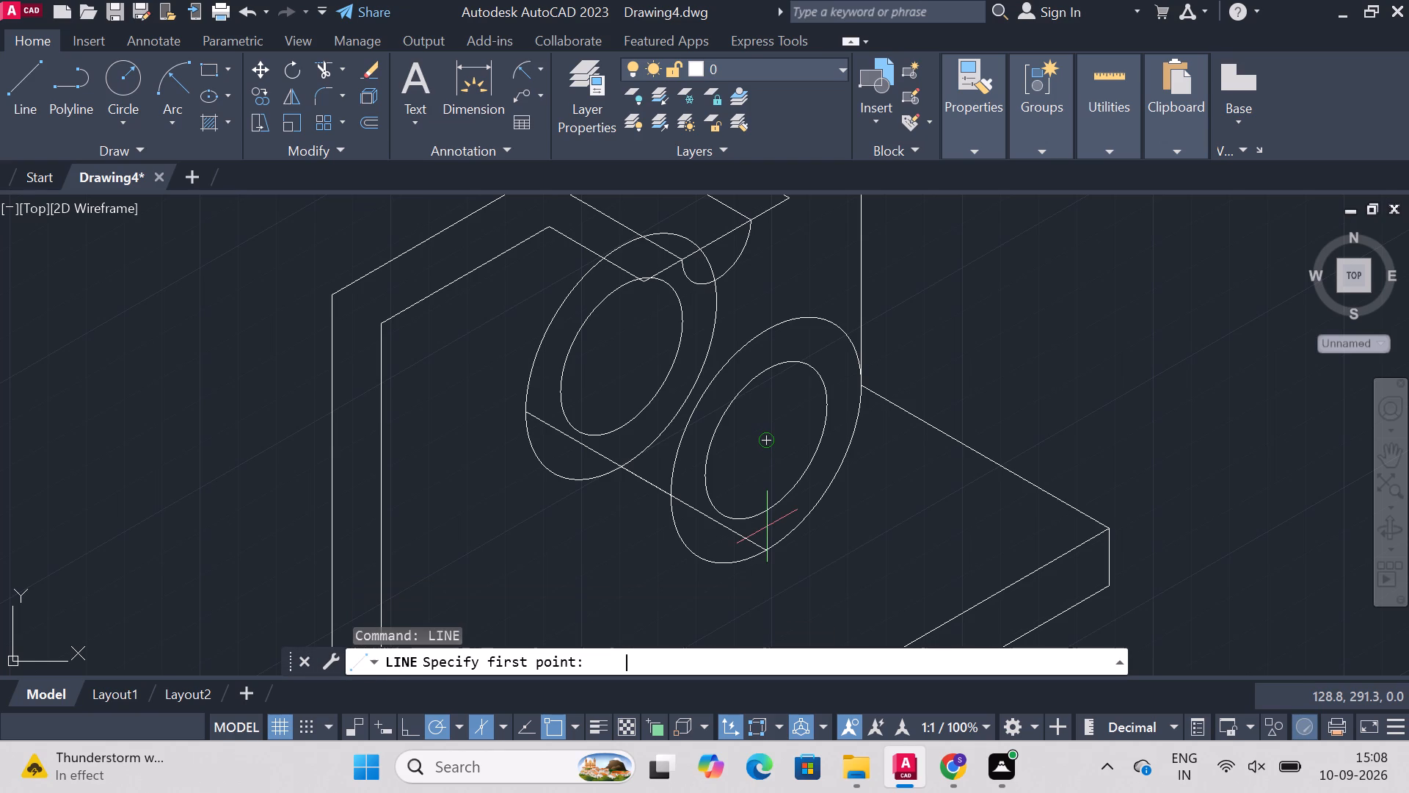
click(768, 435)
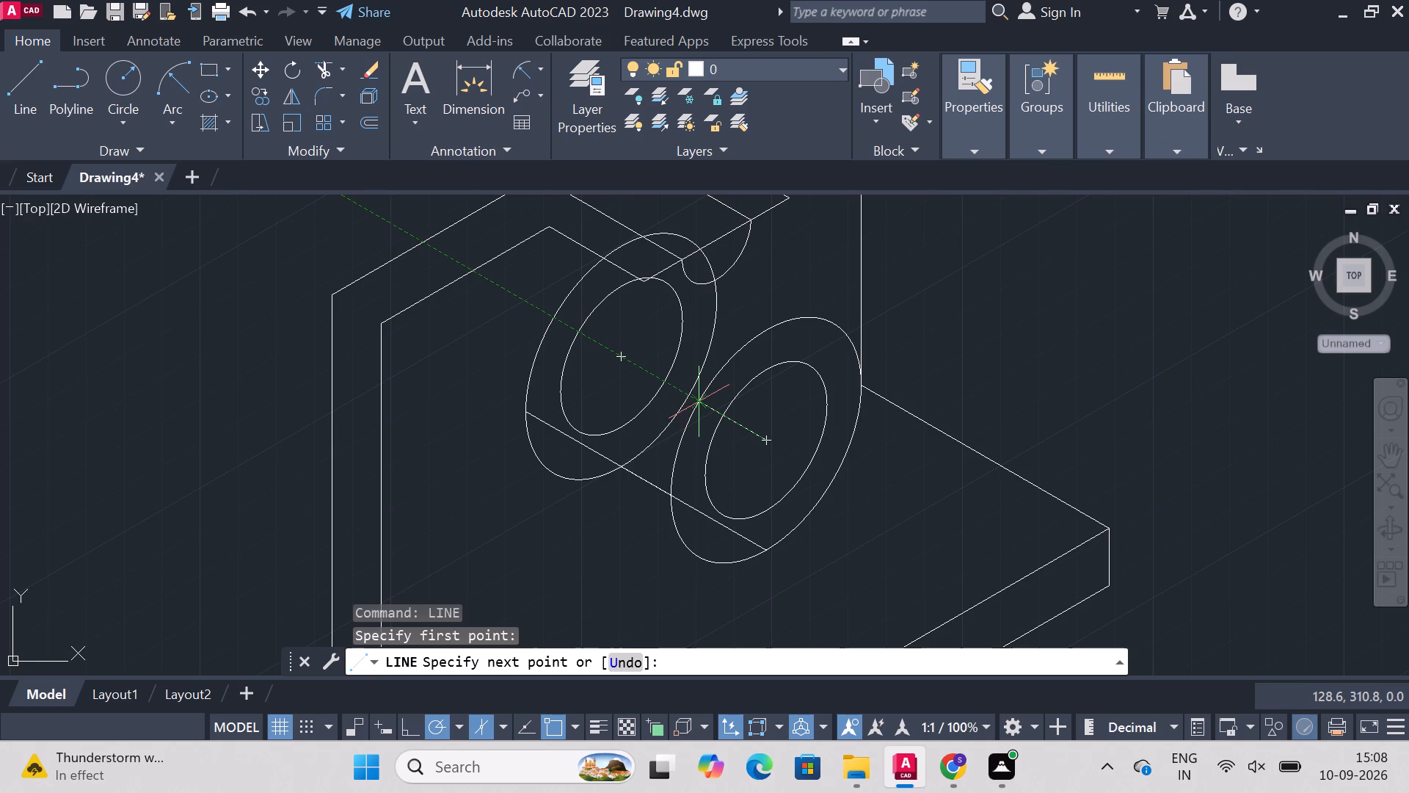
click(701, 404)
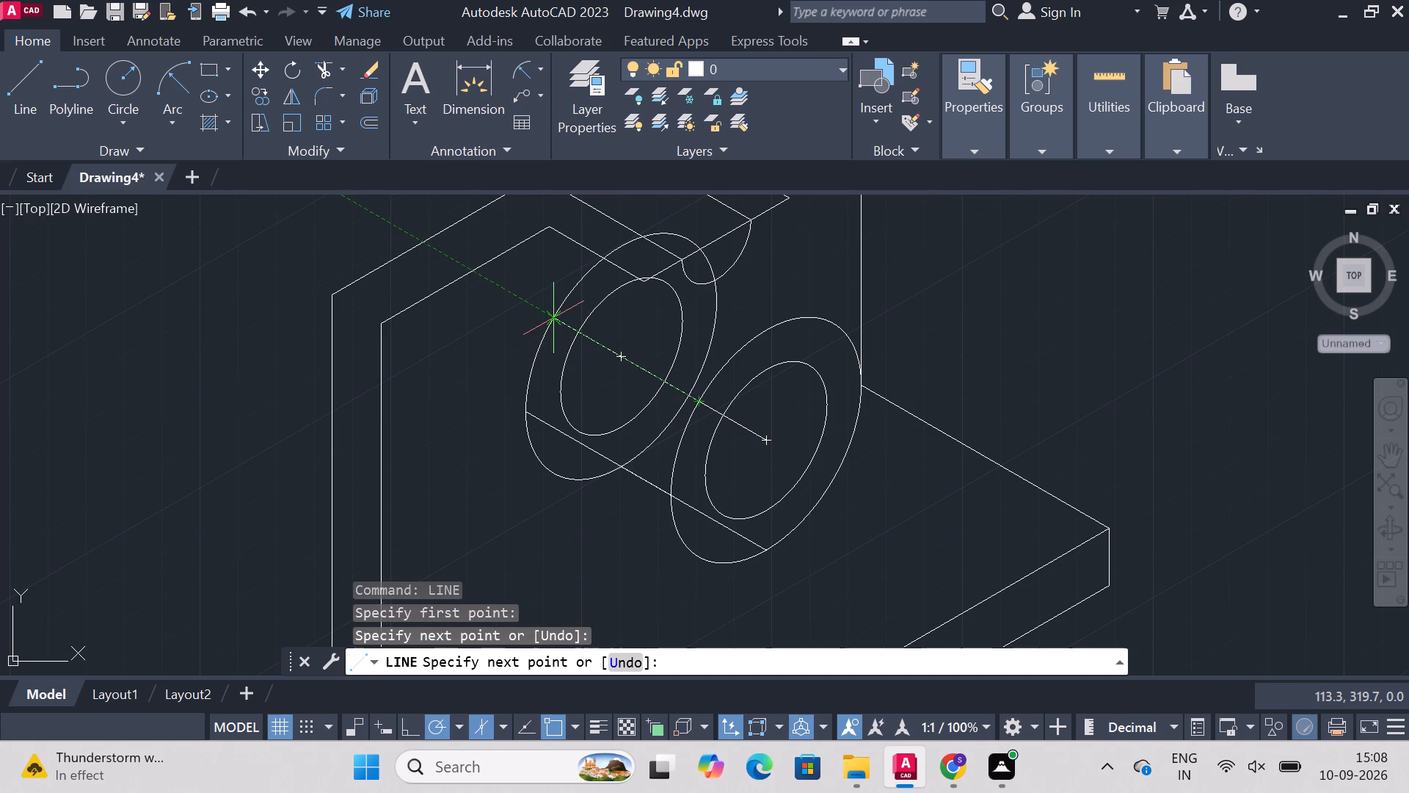
key(Escape)
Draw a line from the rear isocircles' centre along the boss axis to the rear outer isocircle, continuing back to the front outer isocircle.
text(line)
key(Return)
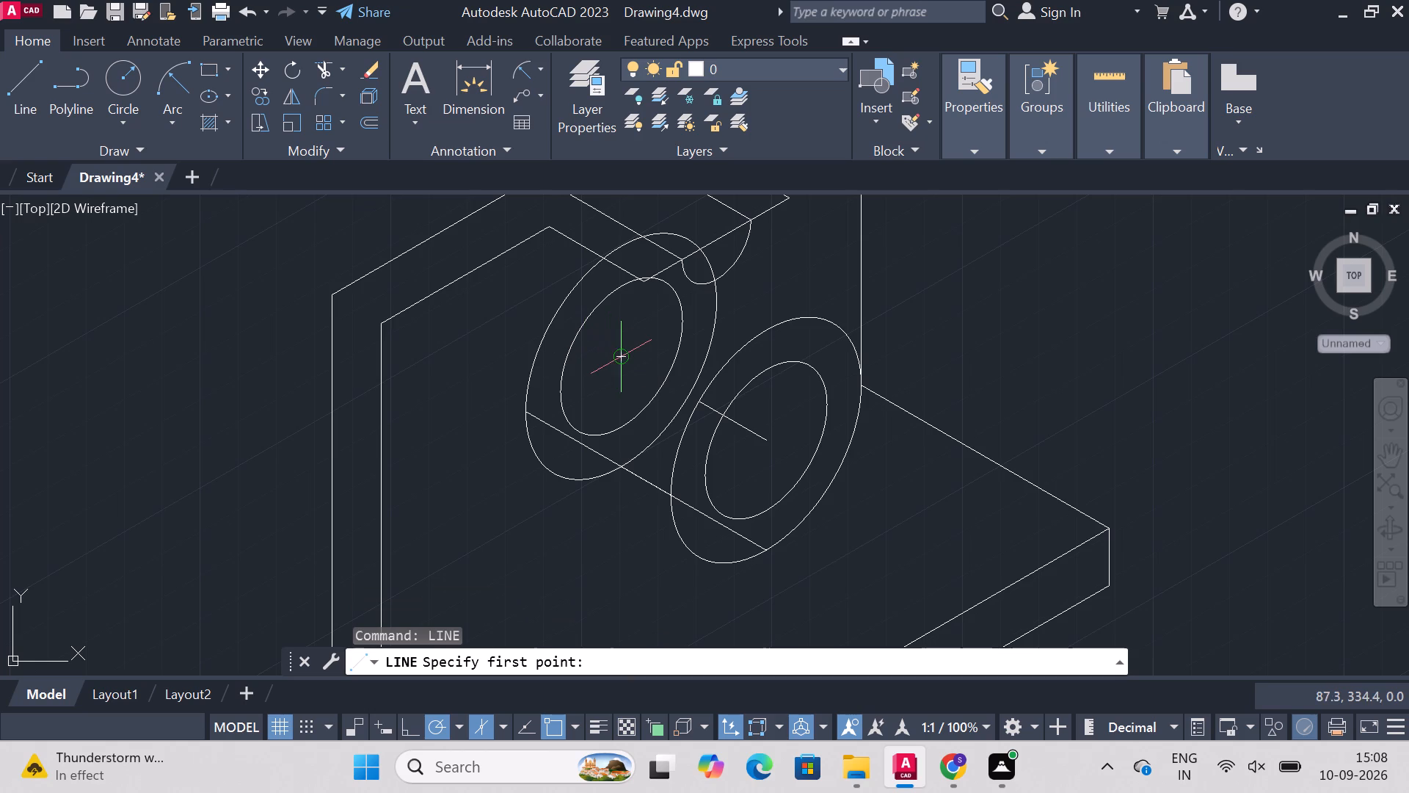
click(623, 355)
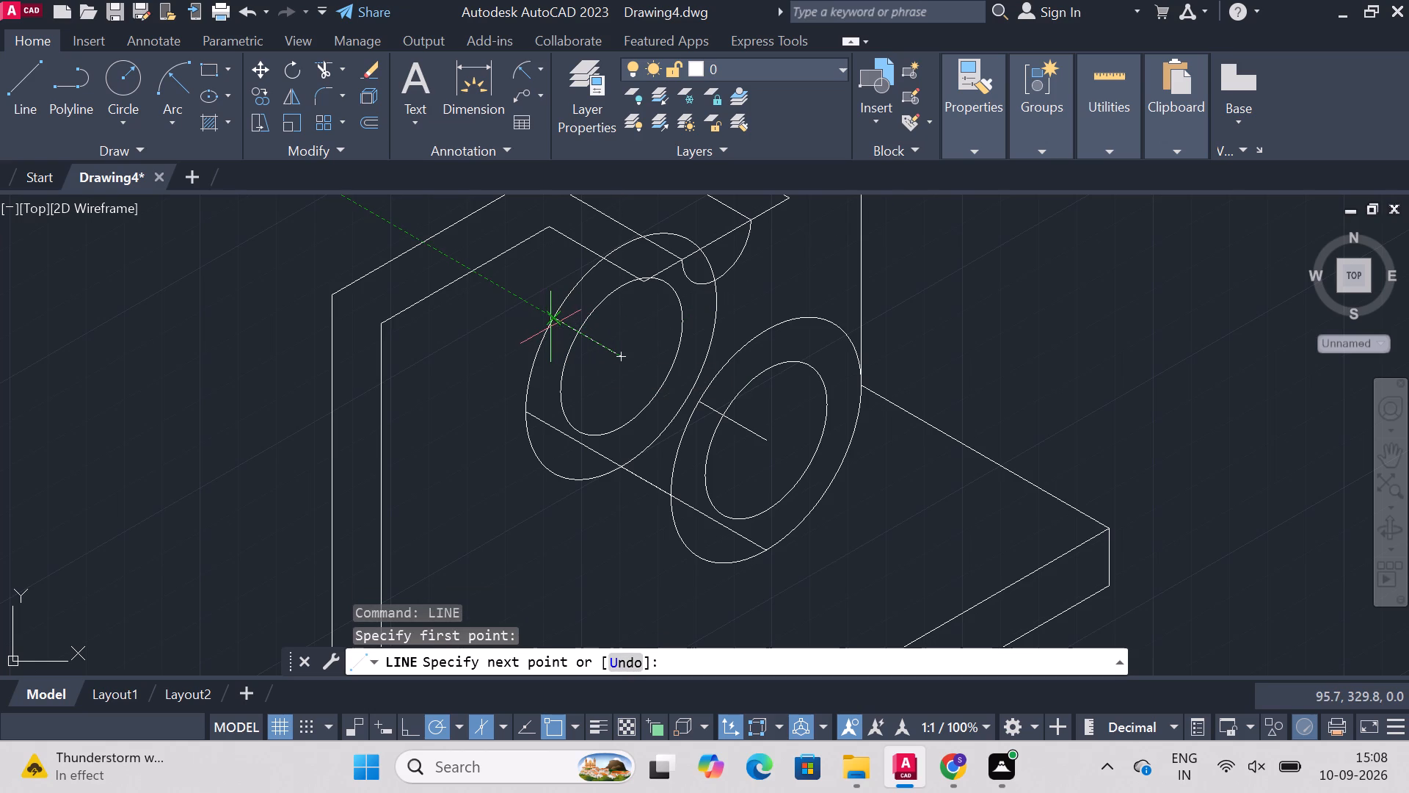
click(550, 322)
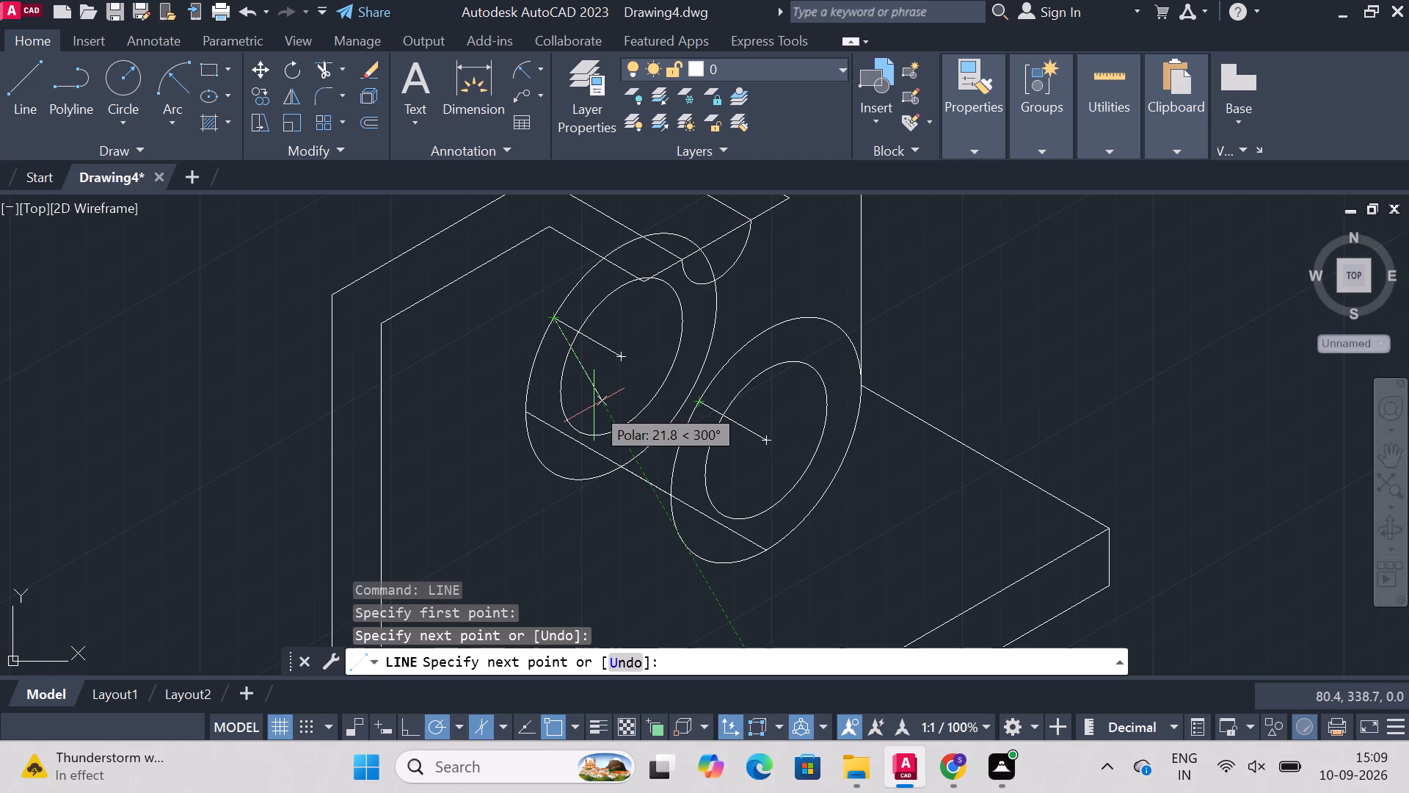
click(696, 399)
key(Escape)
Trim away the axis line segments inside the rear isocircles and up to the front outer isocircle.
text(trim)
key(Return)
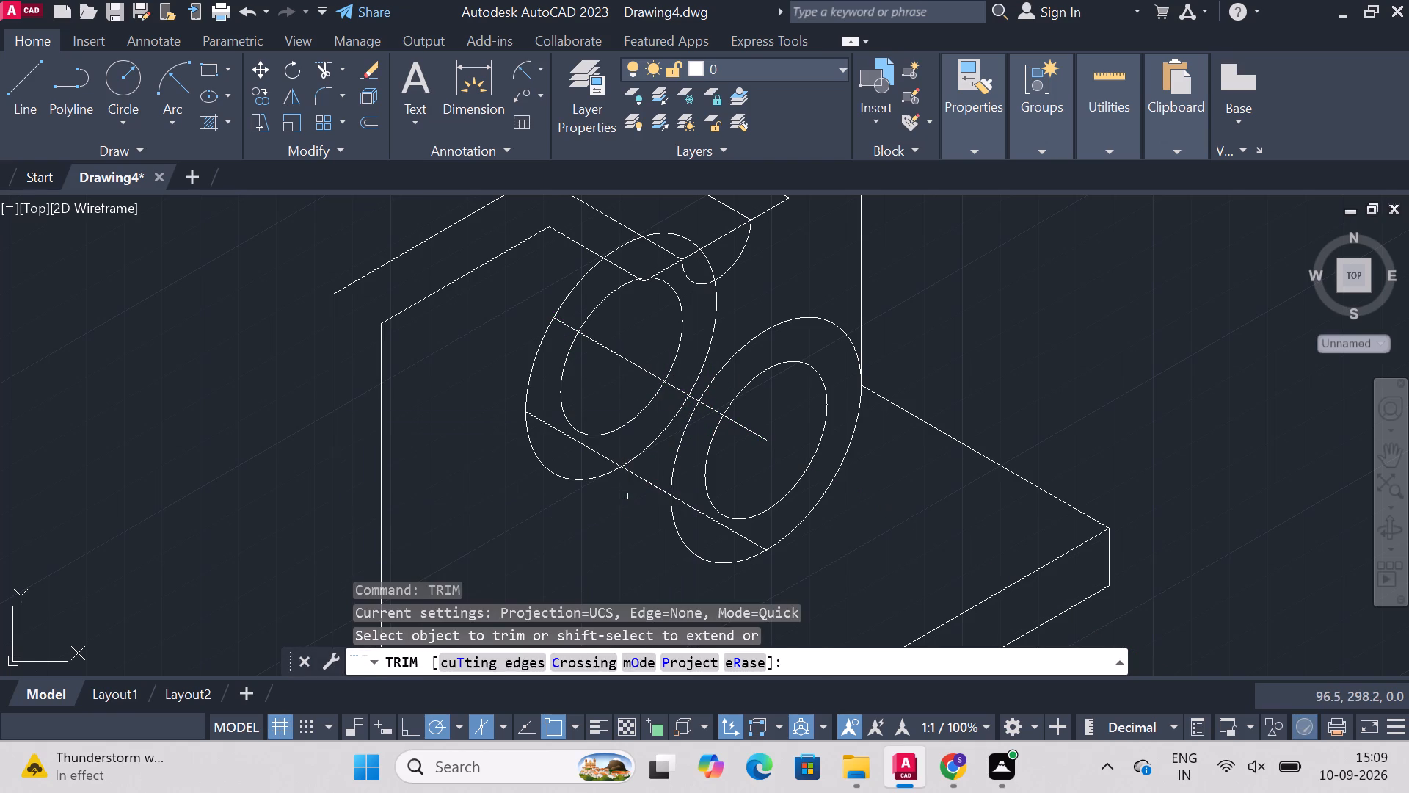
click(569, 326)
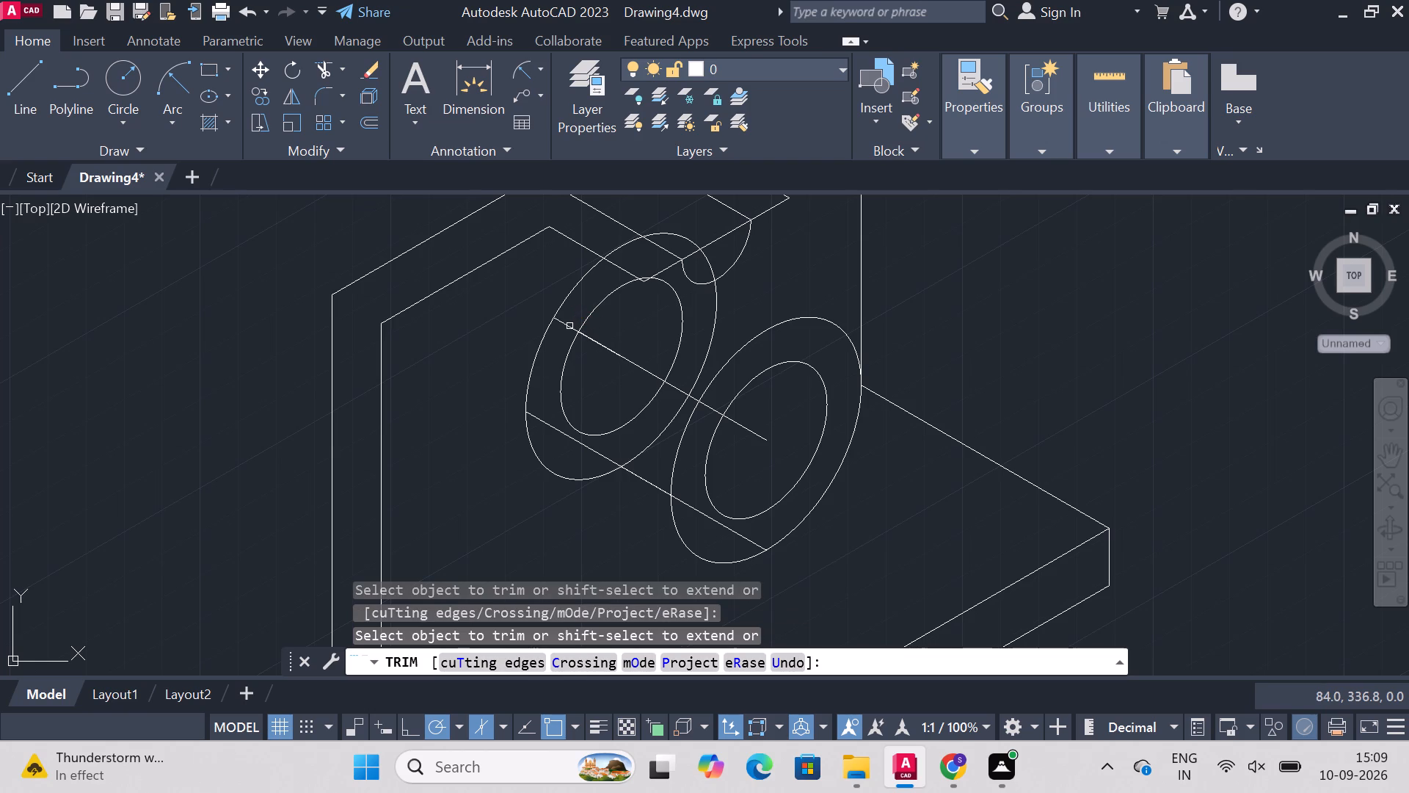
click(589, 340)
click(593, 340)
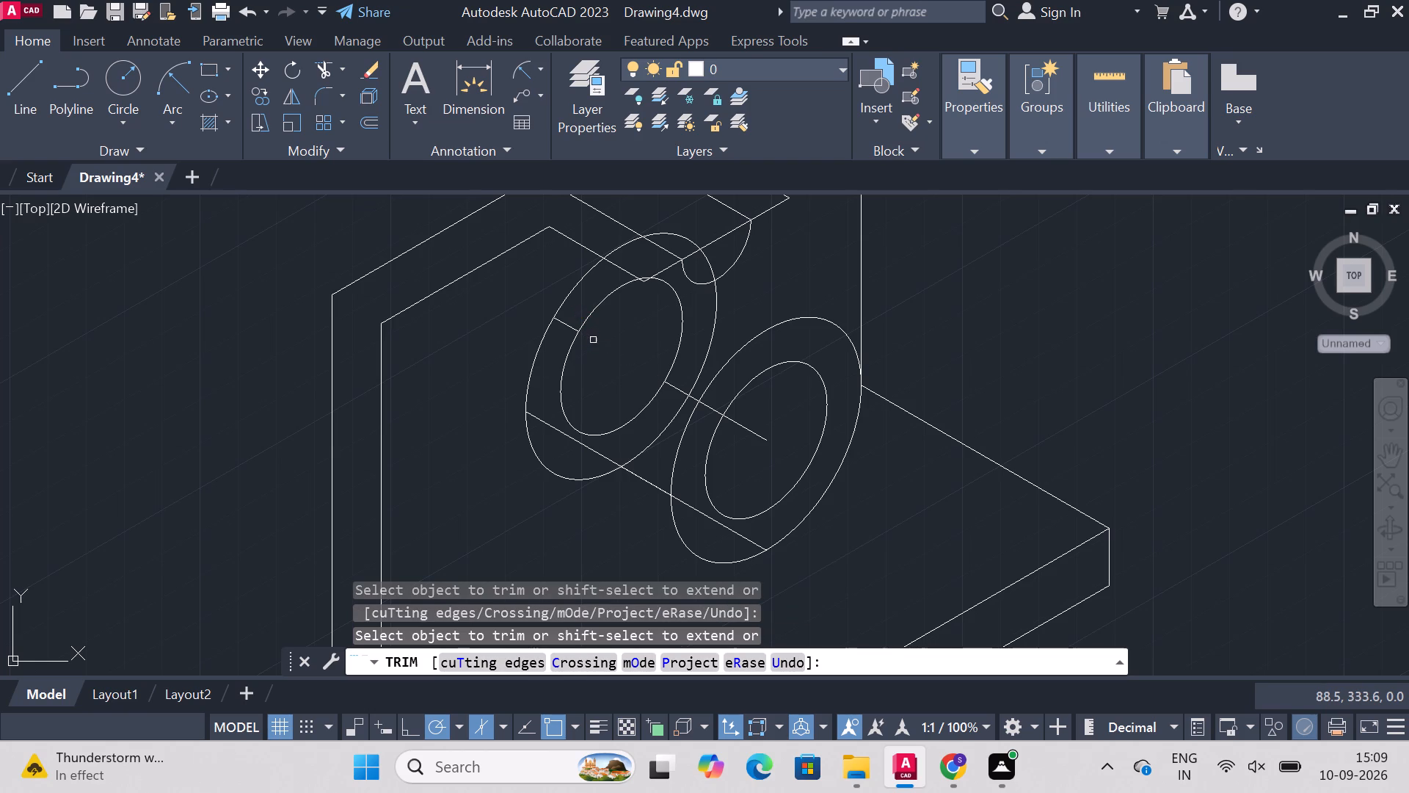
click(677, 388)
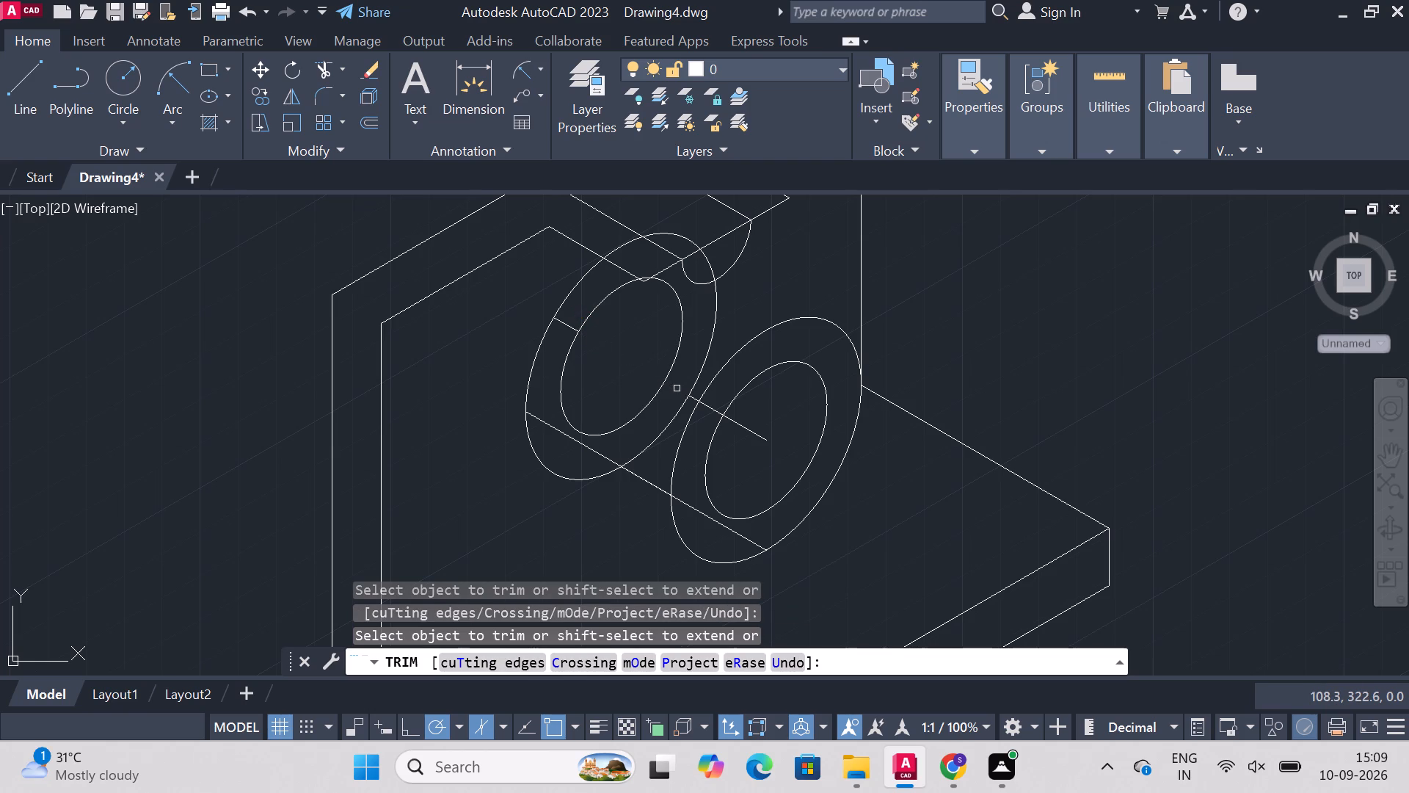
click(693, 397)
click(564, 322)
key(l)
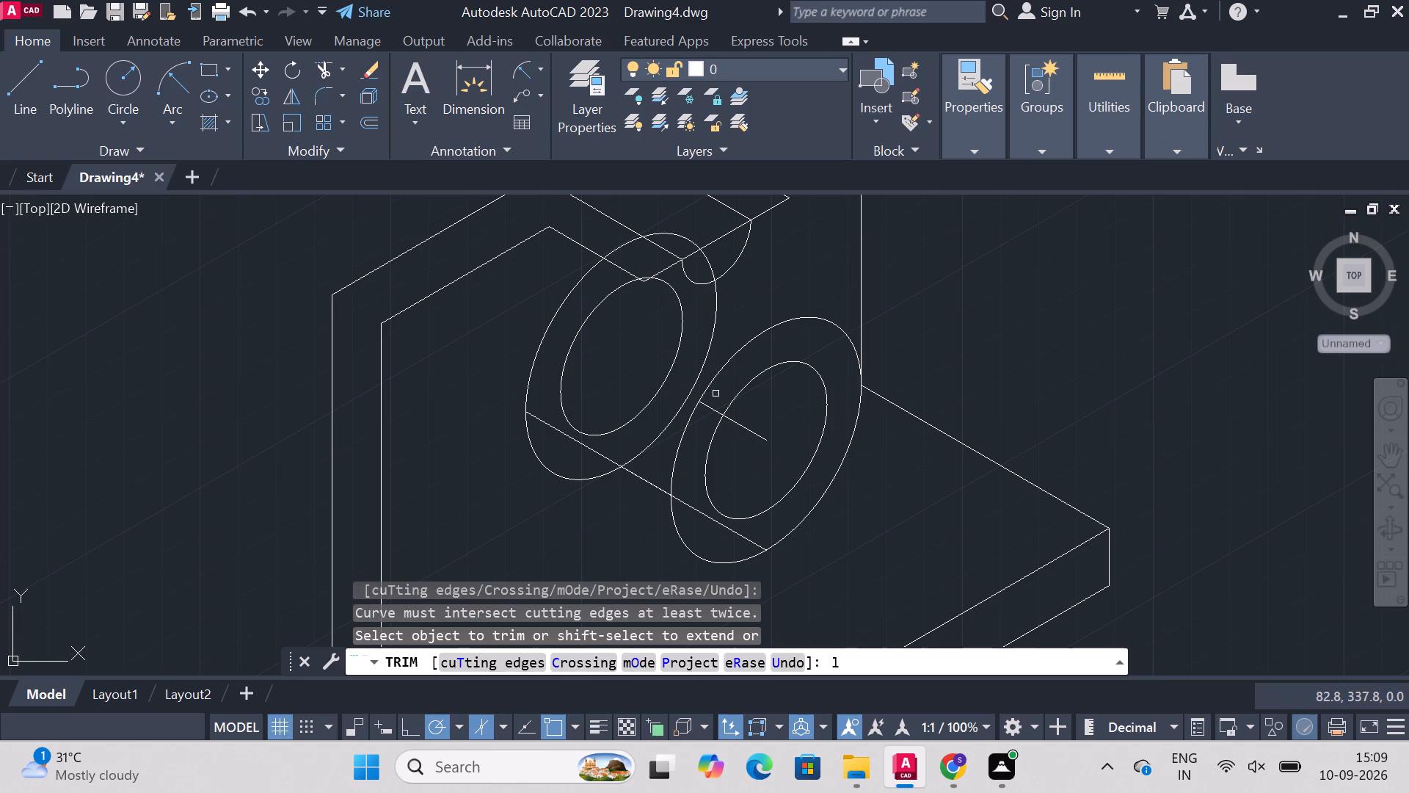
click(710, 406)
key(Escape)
Draw a line parallel to the boss axis from the front axis line's outer end to the far side of the rear outer isocircle.
text(line)
key(Return)
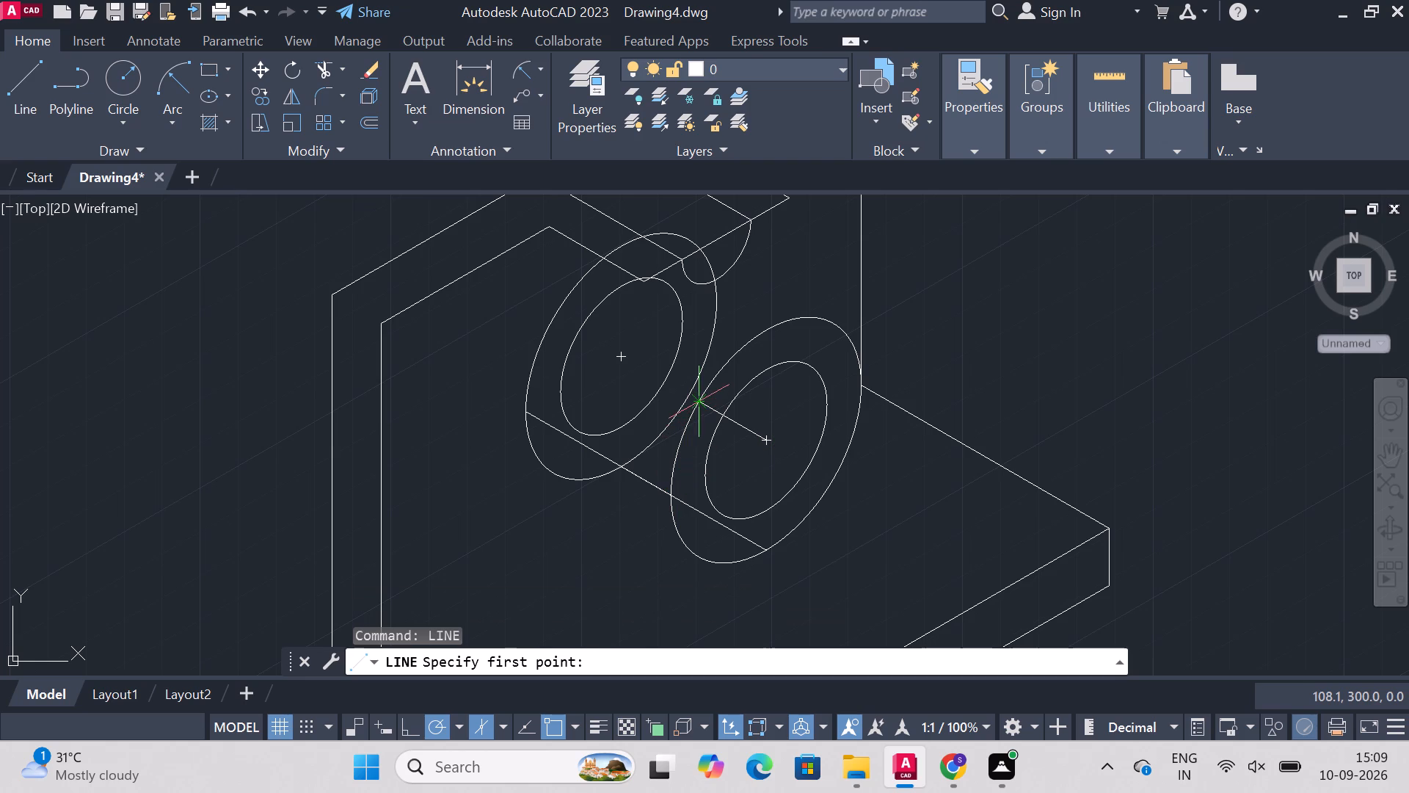
click(697, 408)
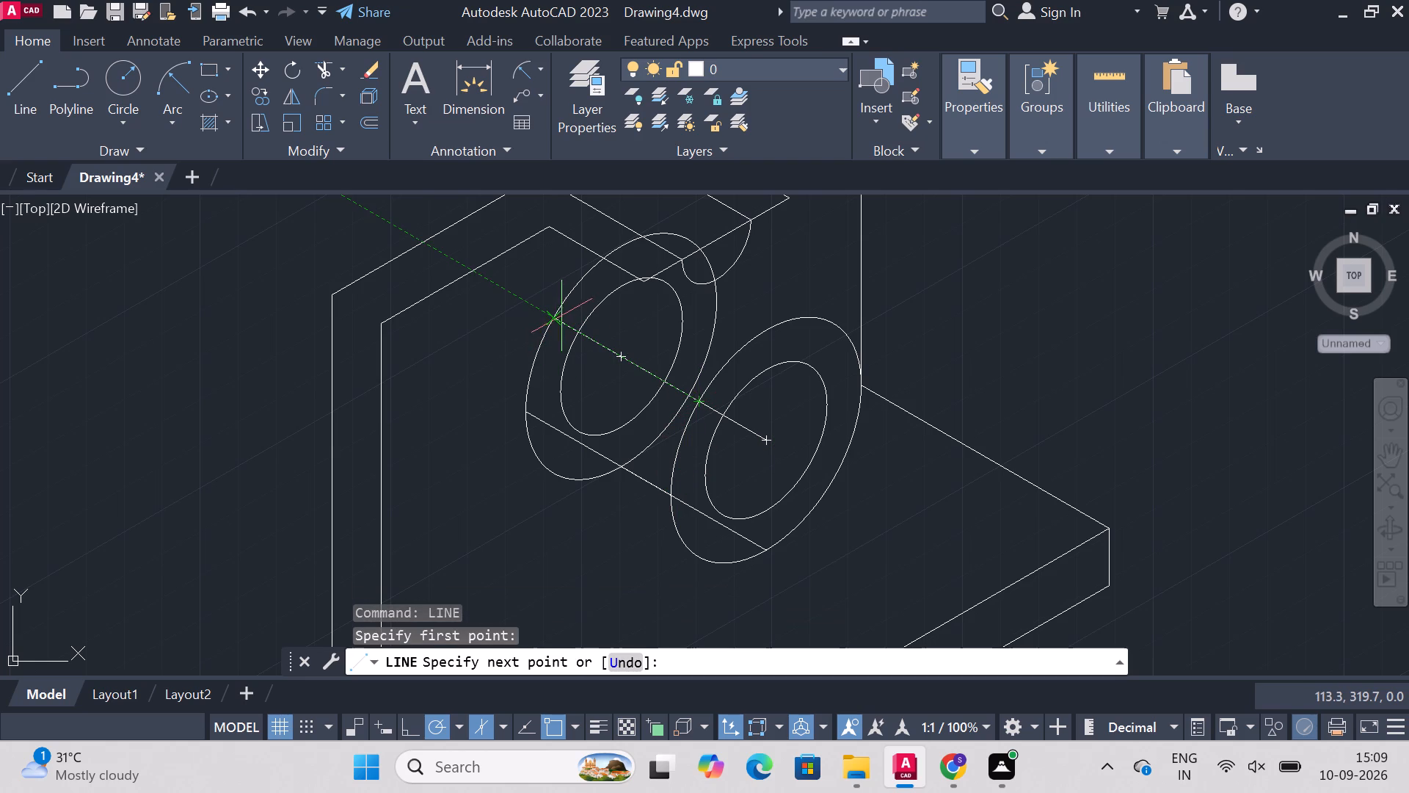
click(553, 317)
key(Escape)
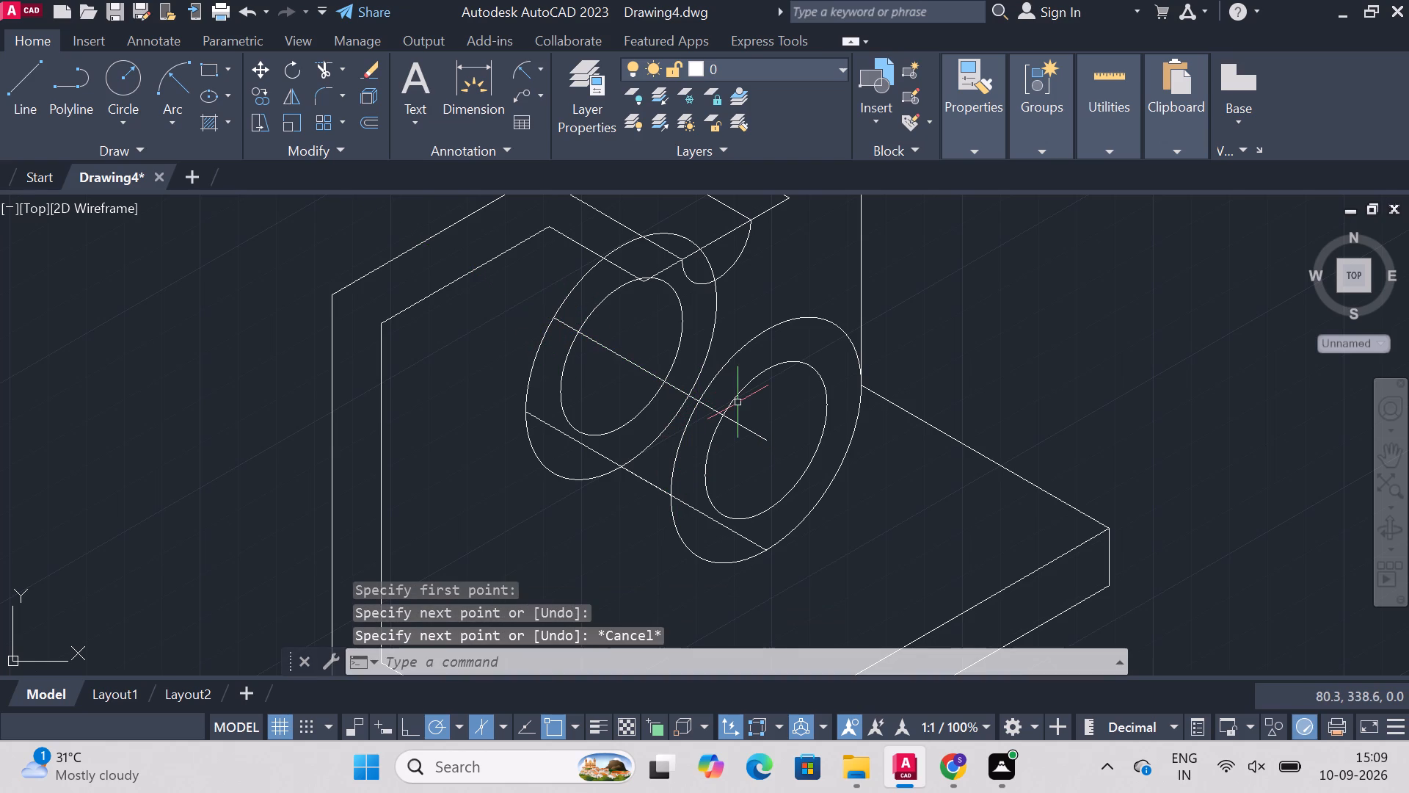
Draw an inclined radius line from the front centre to the front outer isocircle's upper edge, continuing parallel to the boss axis to the rear outer isocircle.
text(line)
key(Return)
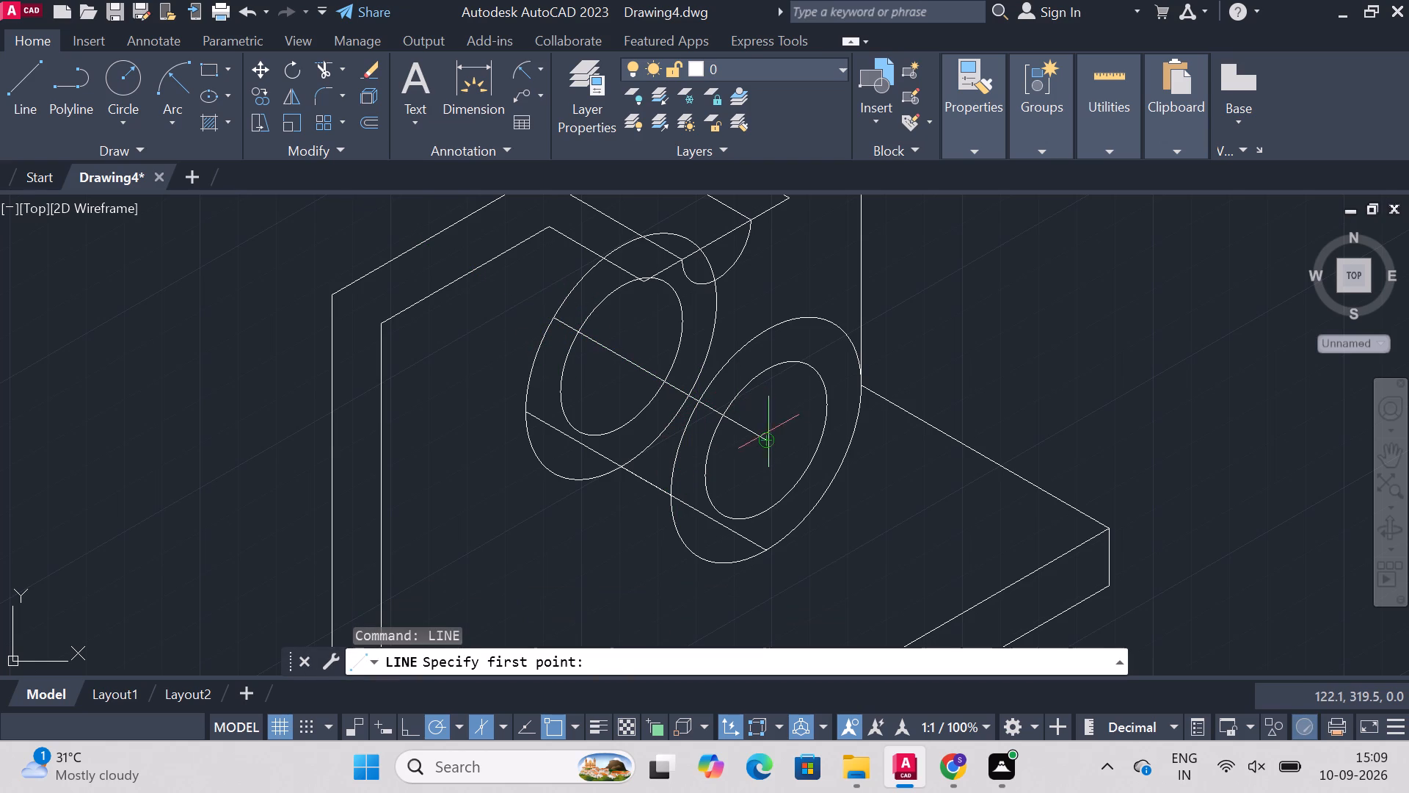
click(773, 443)
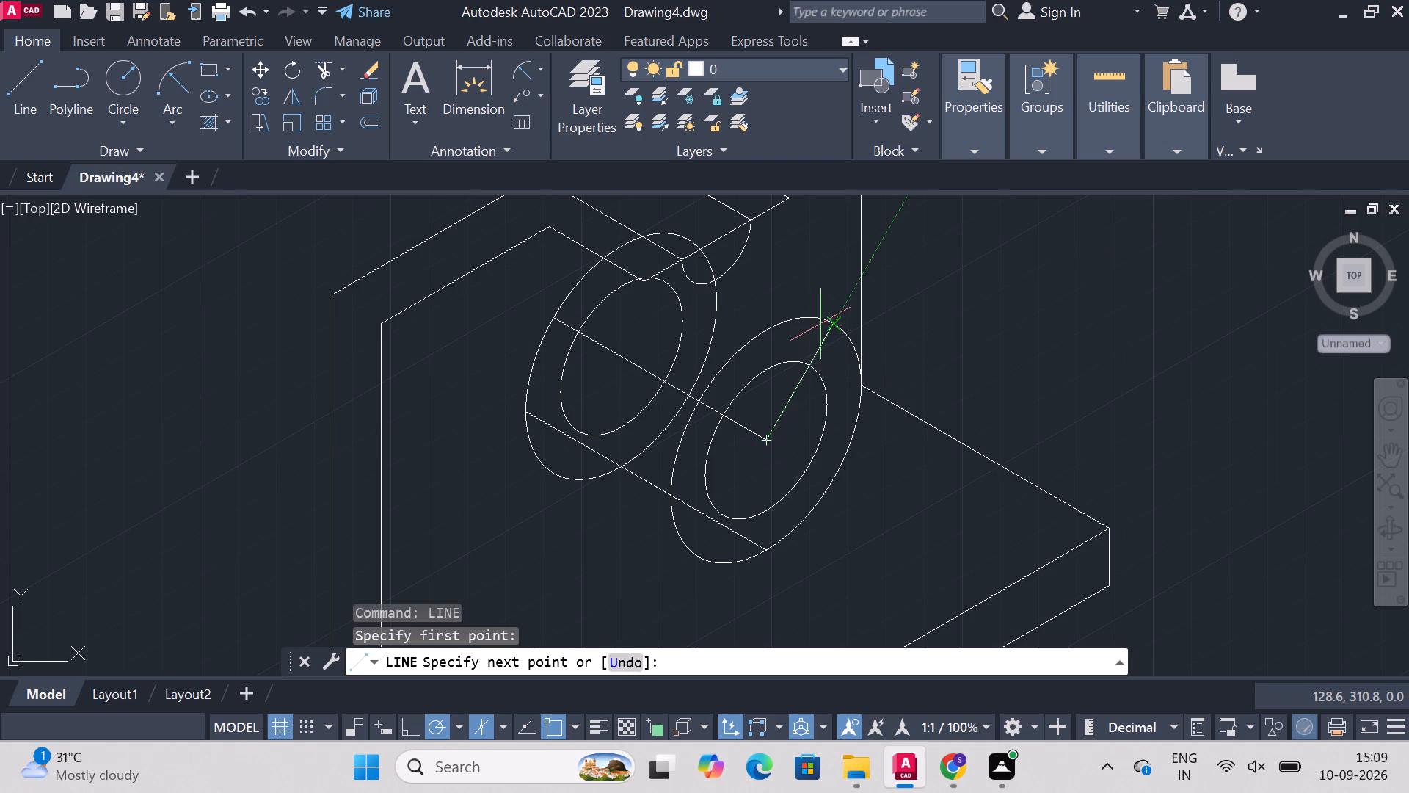
click(830, 327)
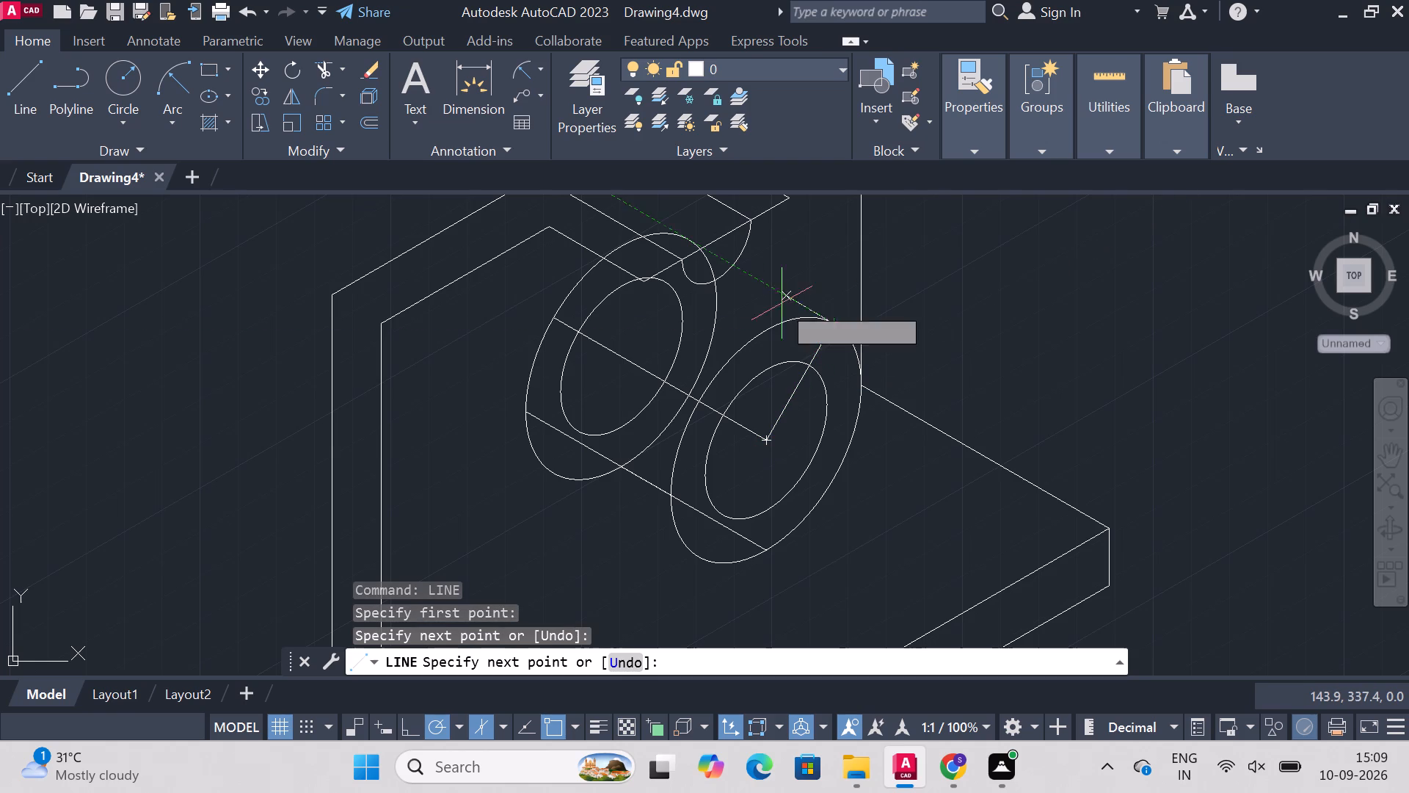
click(691, 241)
key(Escape)
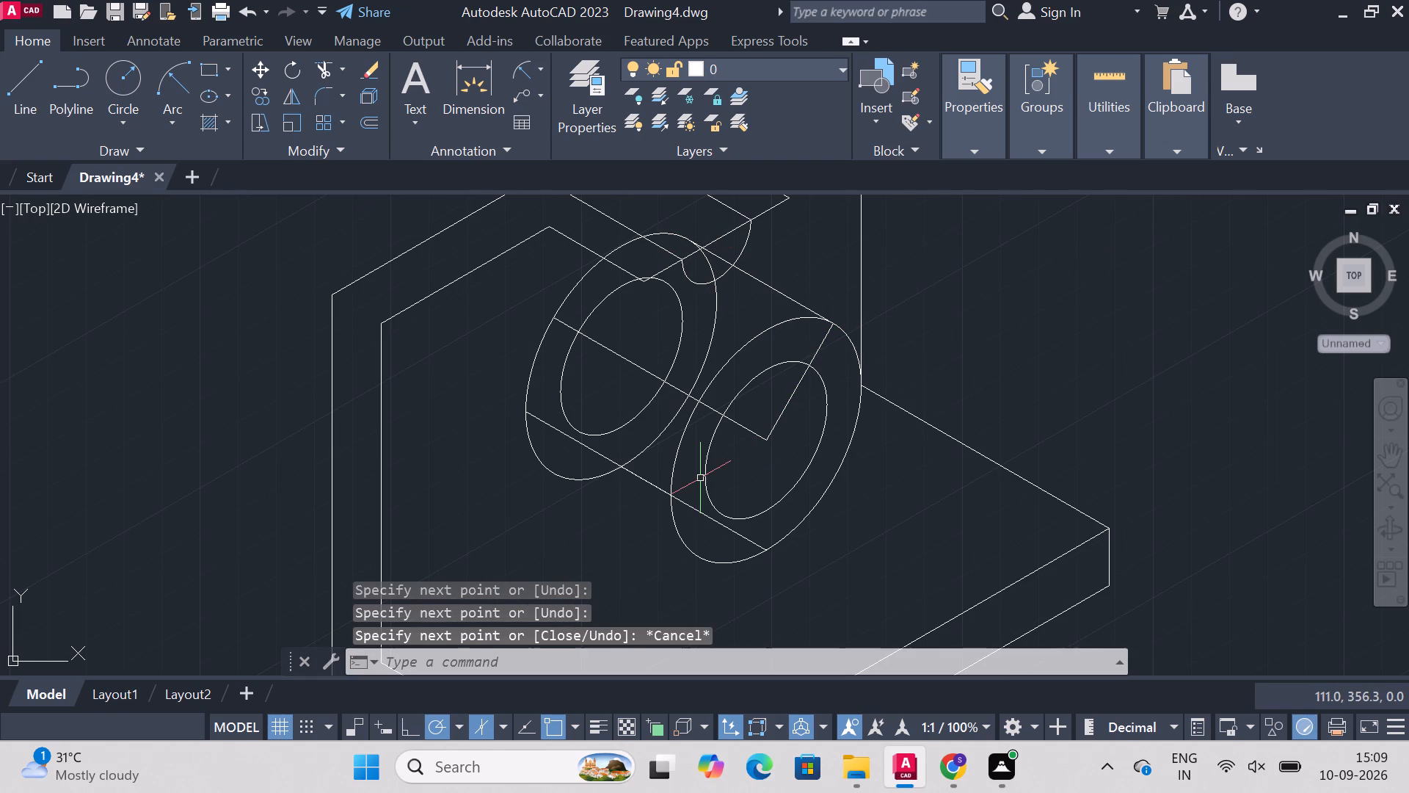
Trim away the whole rear inner isocircle and the rear outer isocircle's arc above the line along the boss axis.
text(trim)
key(Return)
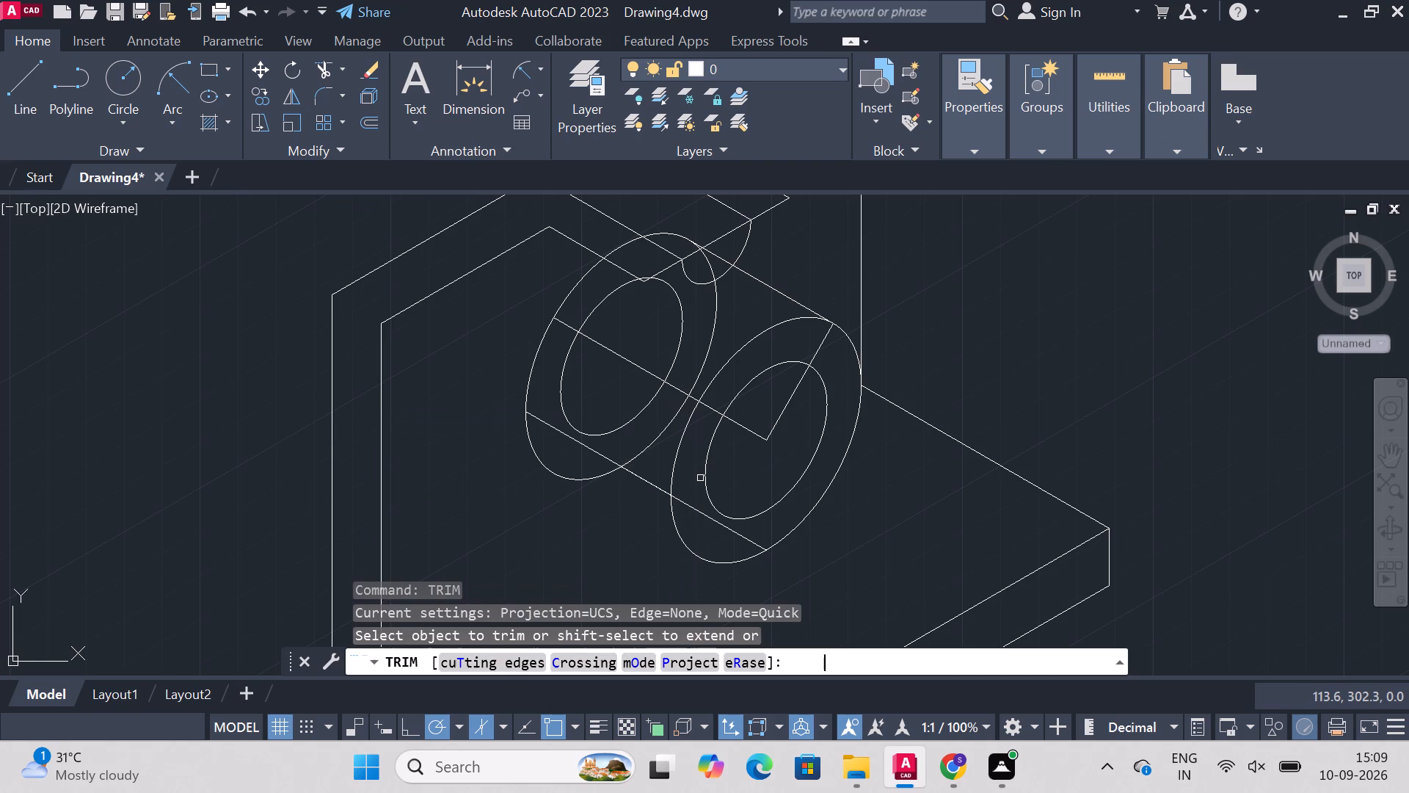
click(586, 280)
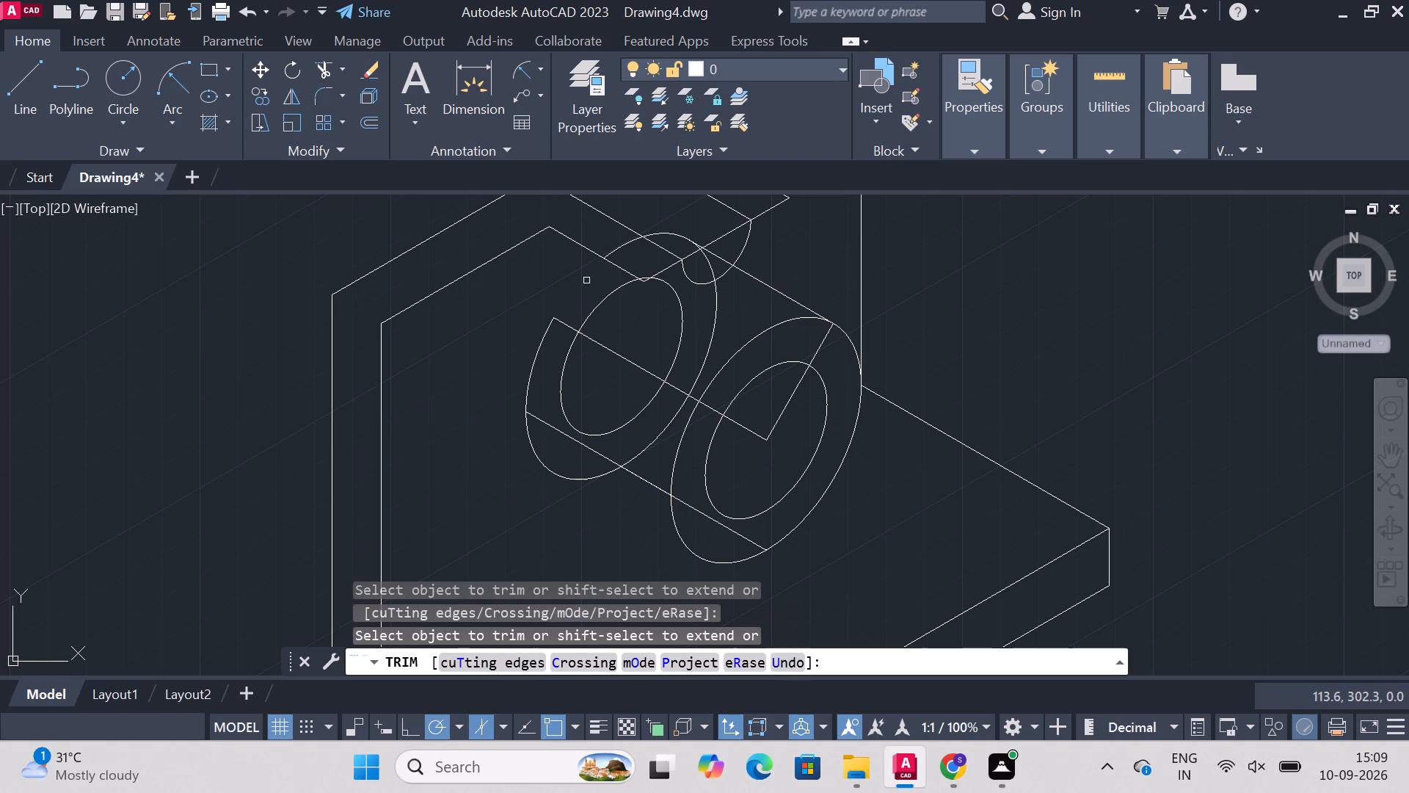
click(616, 250)
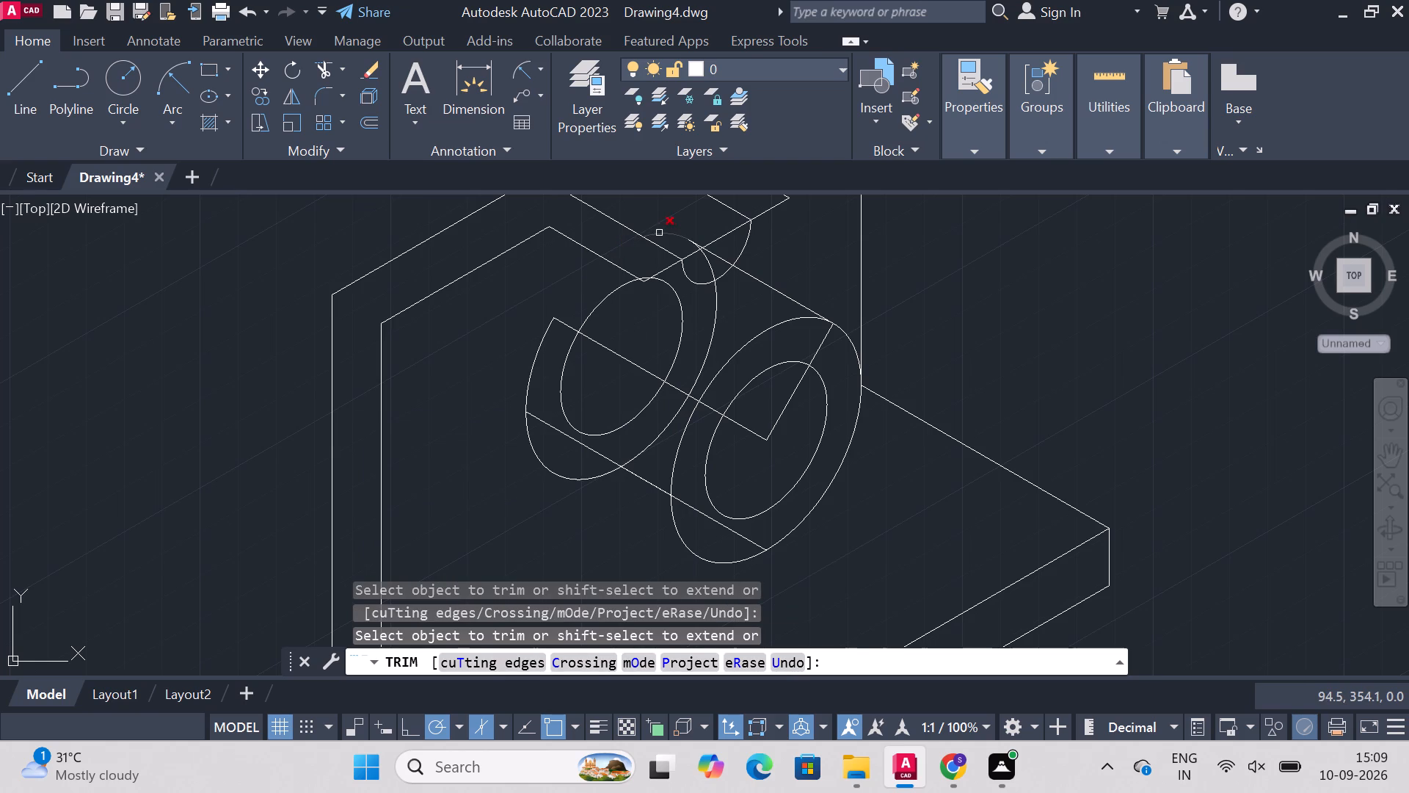
click(665, 231)
click(681, 320)
click(612, 297)
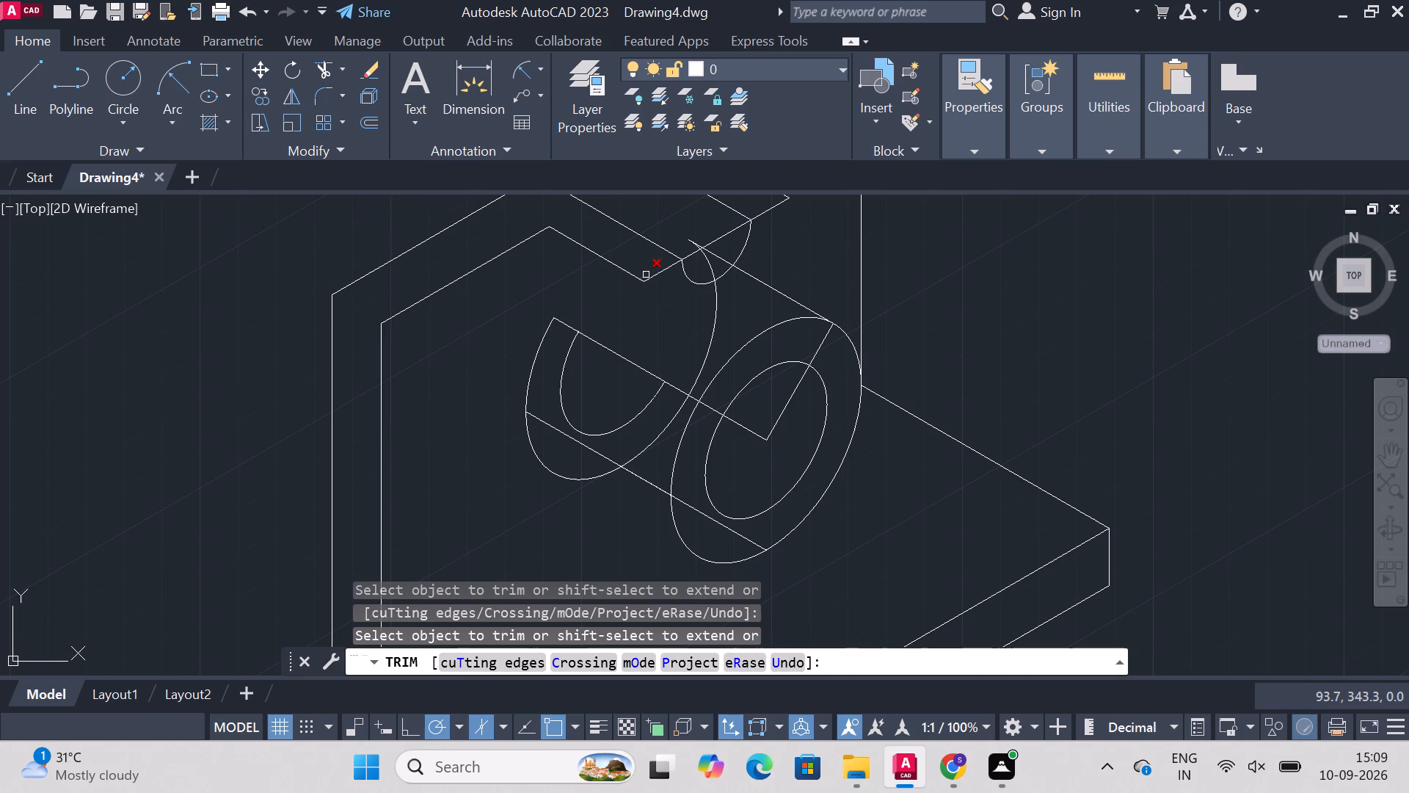
click(647, 275)
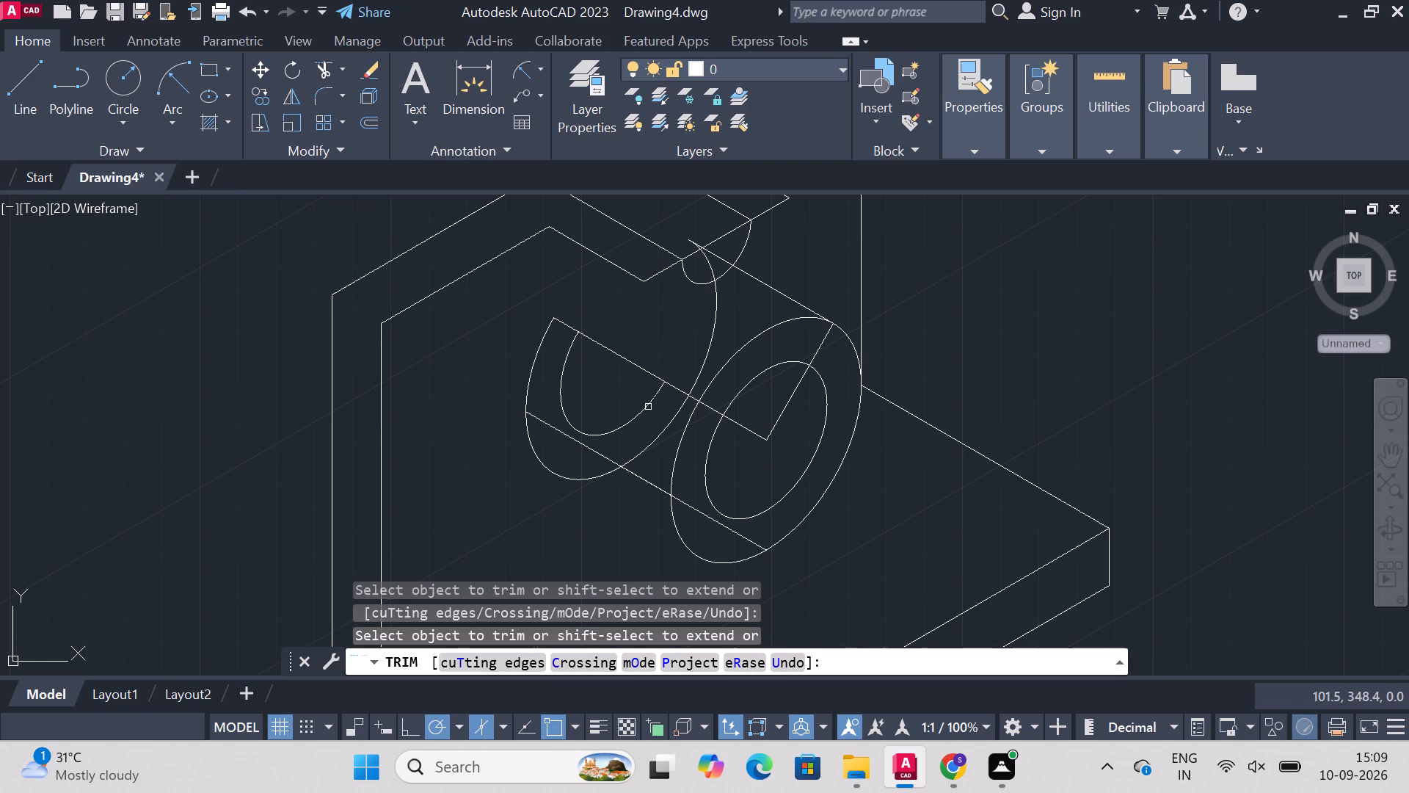
click(646, 406)
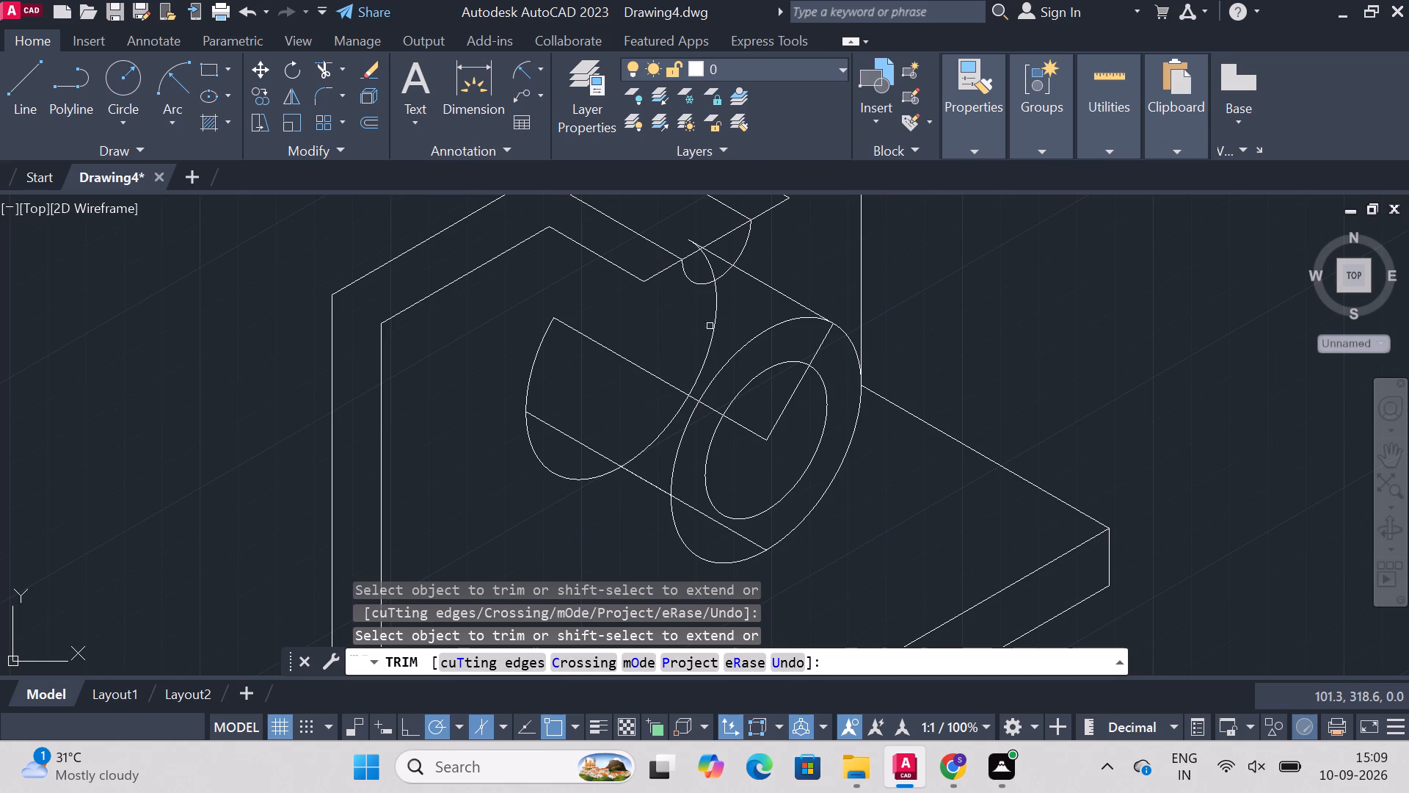
click(711, 325)
click(707, 260)
Trim the upper boss edge line back to the small arc at the bracket's edge.
click(691, 244)
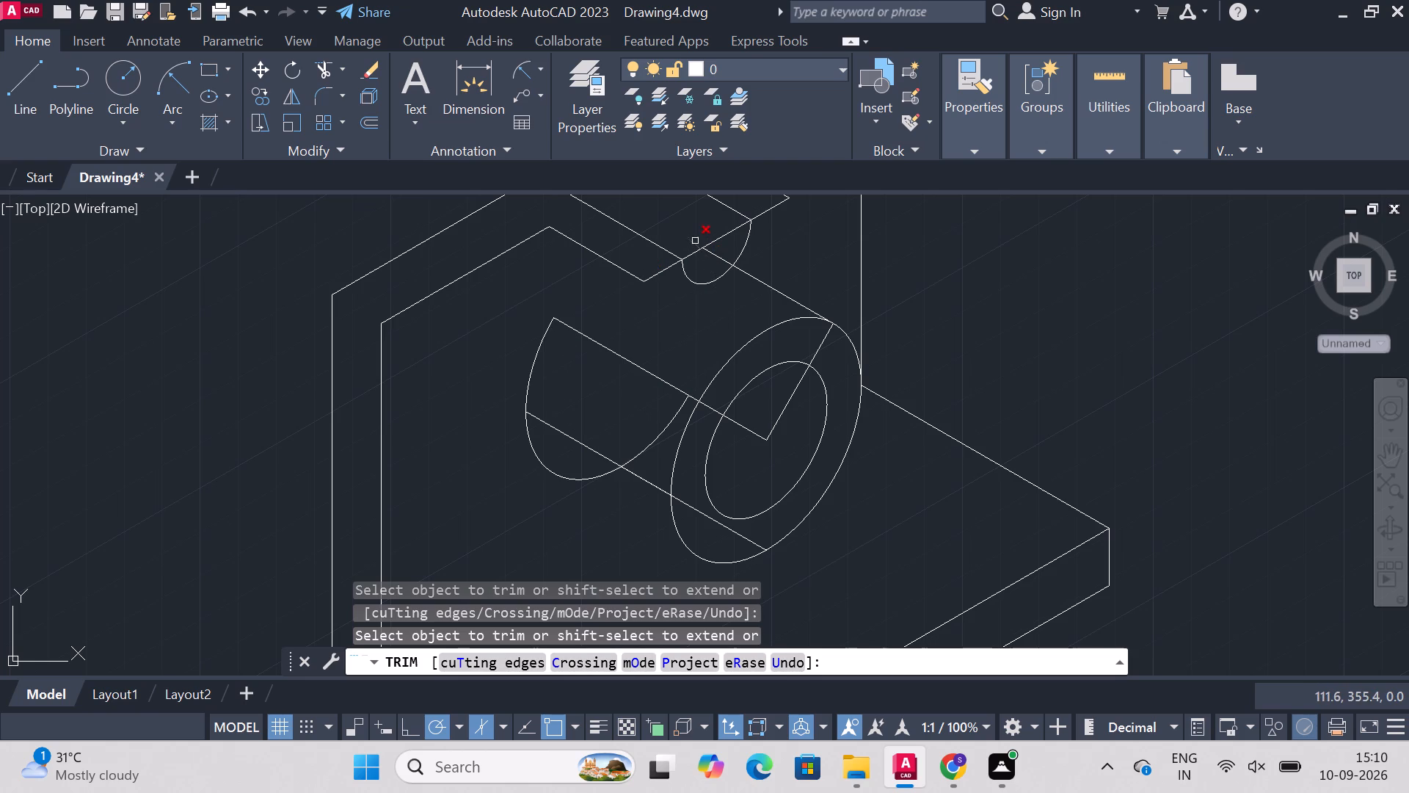
click(692, 245)
click(709, 254)
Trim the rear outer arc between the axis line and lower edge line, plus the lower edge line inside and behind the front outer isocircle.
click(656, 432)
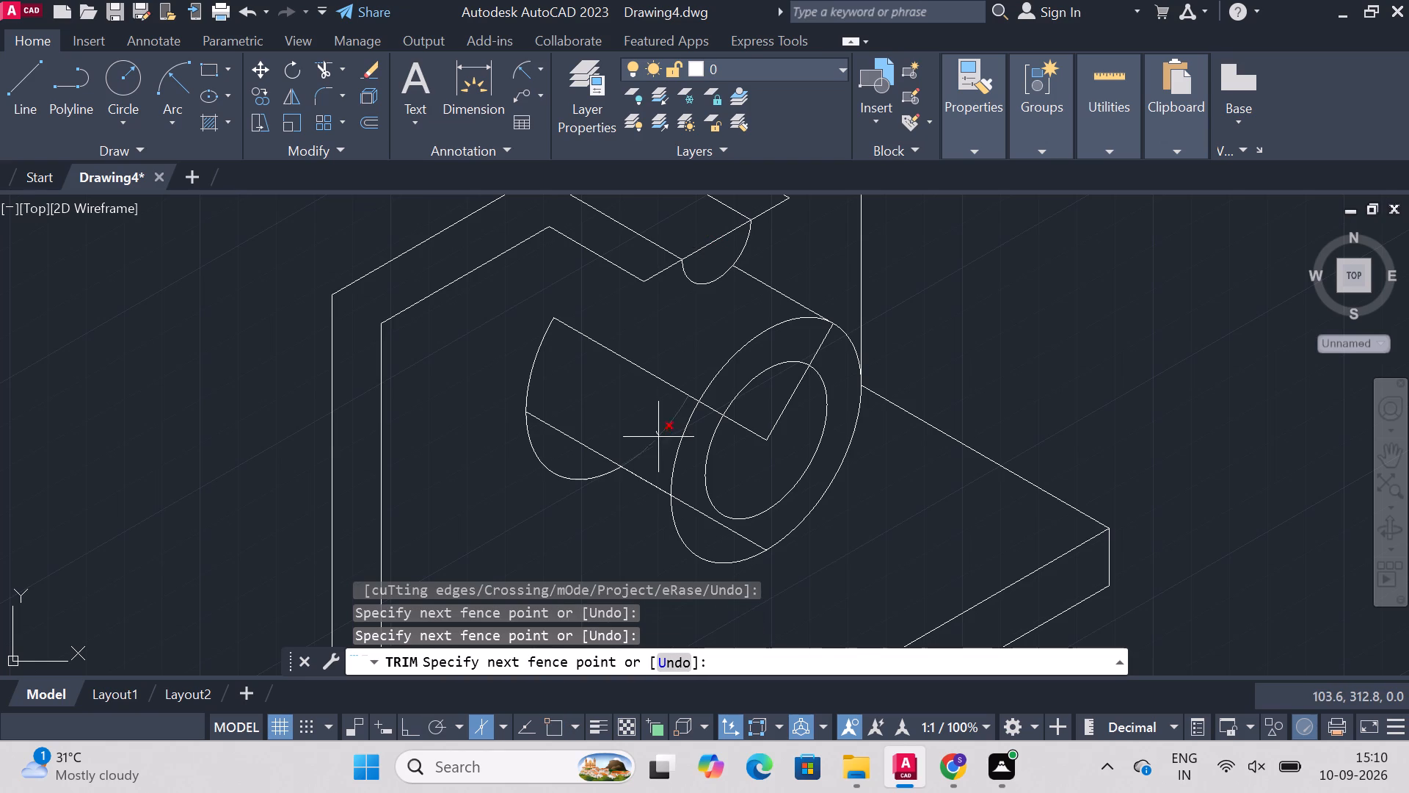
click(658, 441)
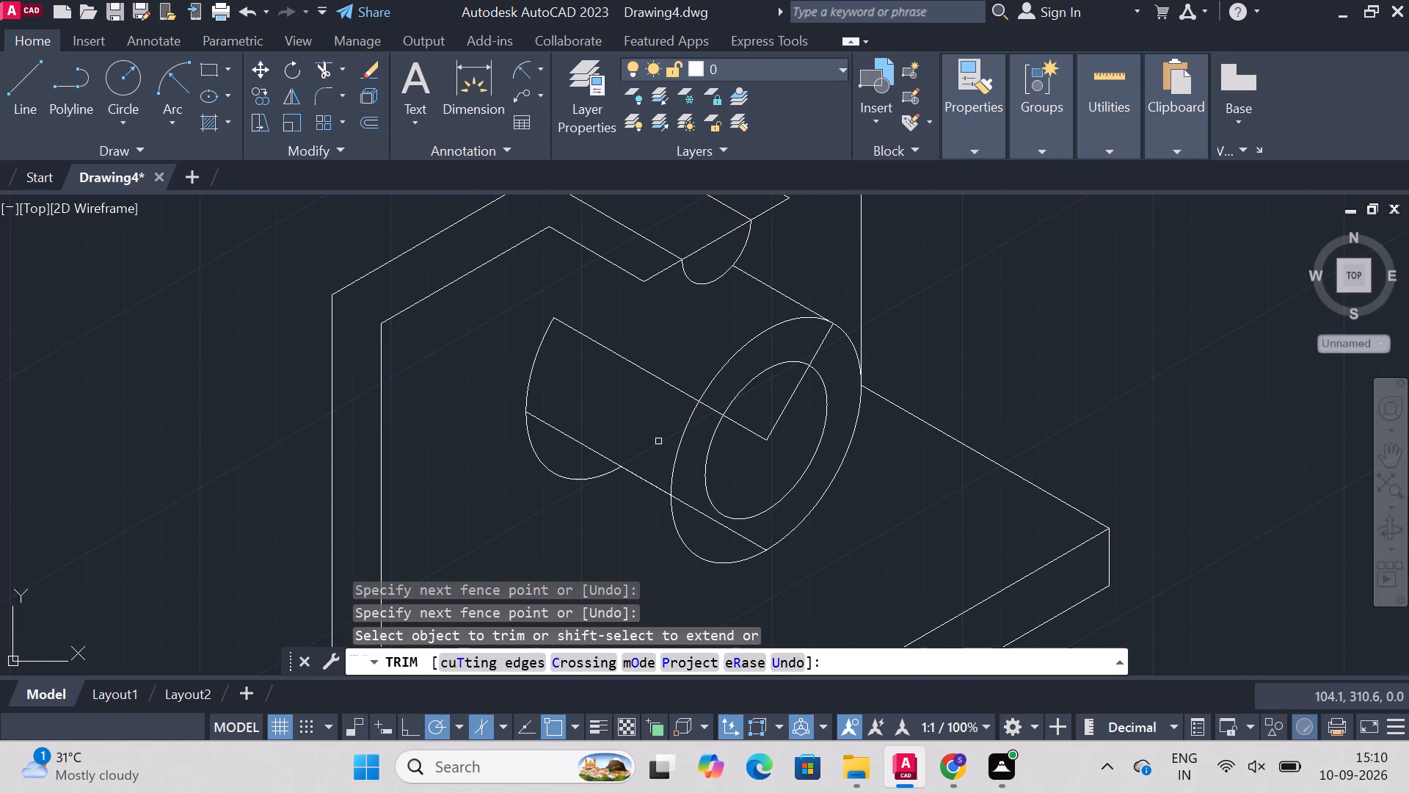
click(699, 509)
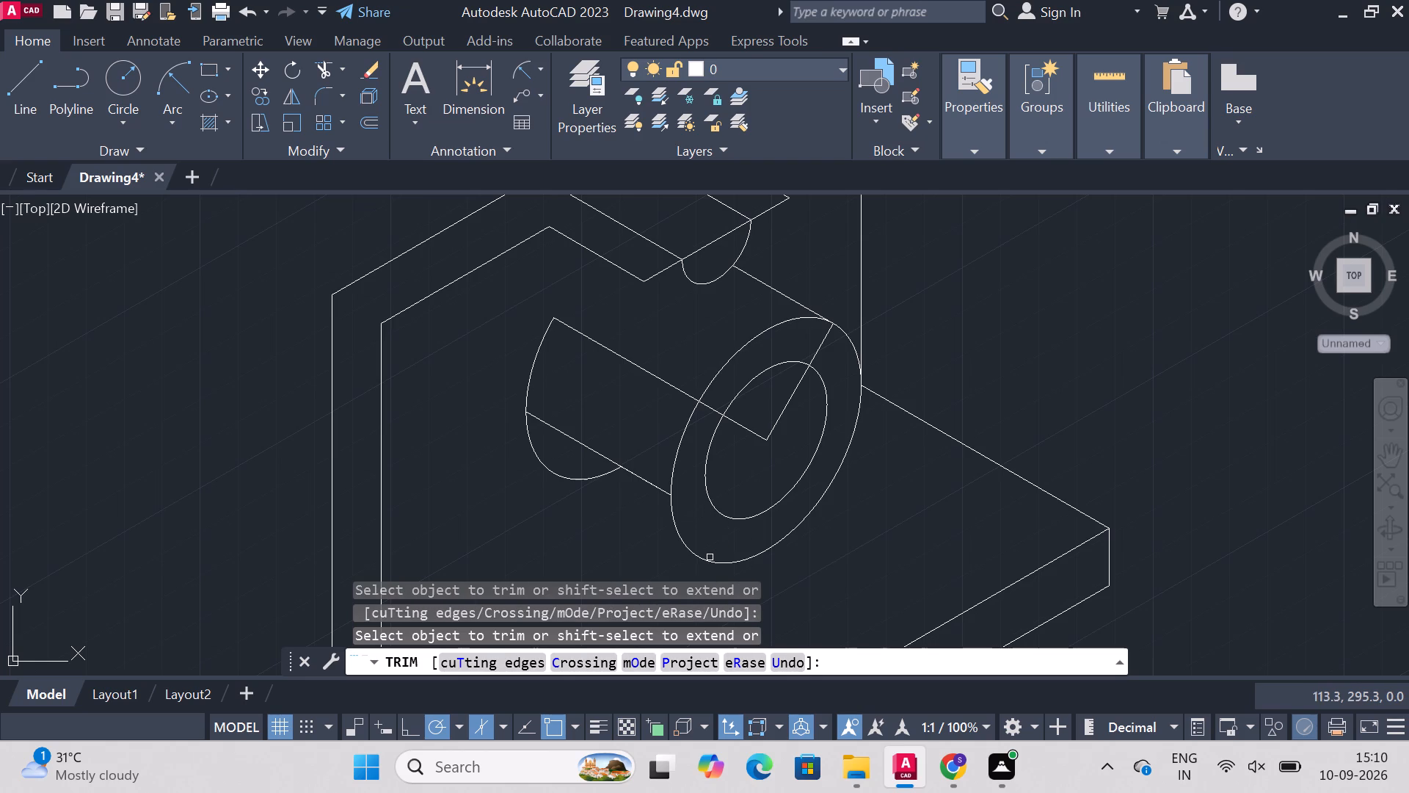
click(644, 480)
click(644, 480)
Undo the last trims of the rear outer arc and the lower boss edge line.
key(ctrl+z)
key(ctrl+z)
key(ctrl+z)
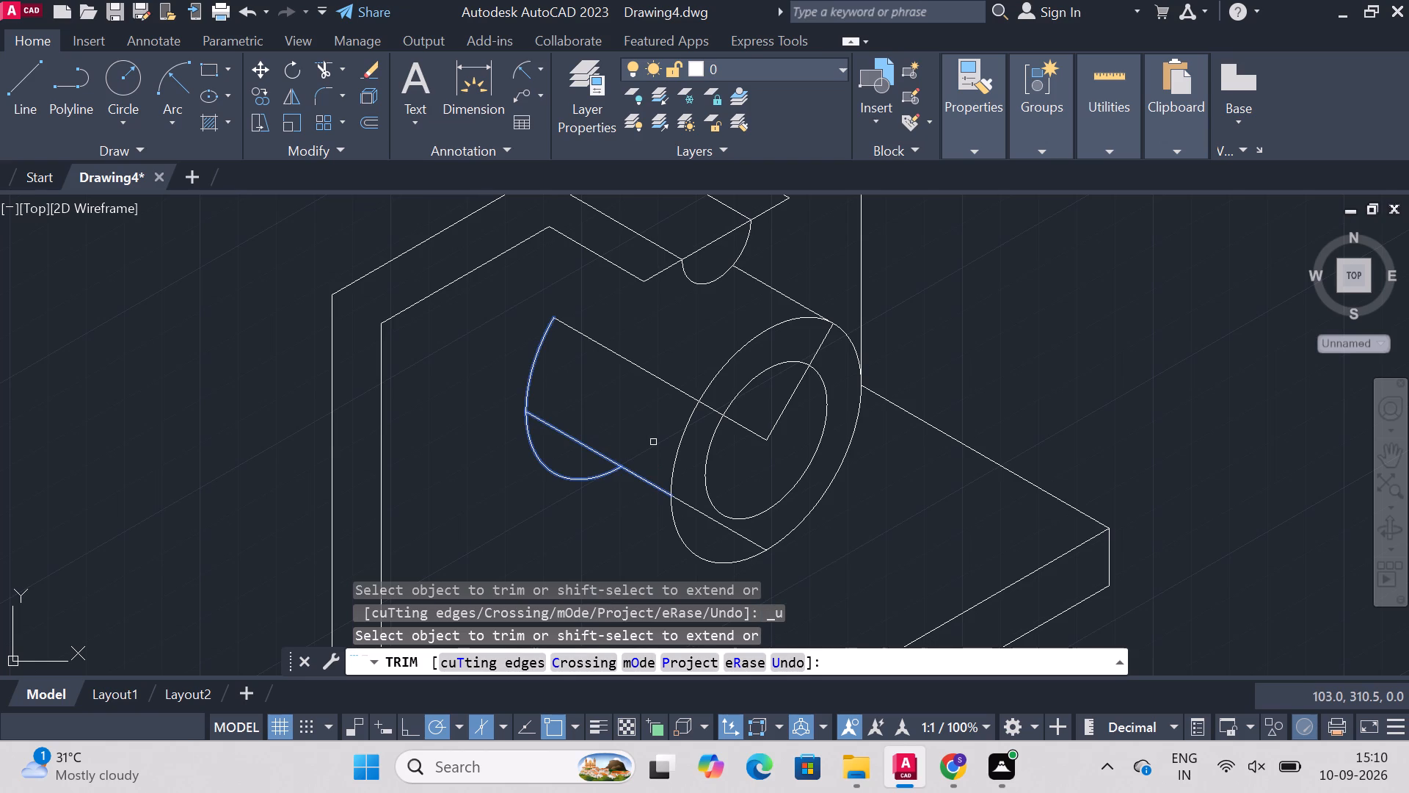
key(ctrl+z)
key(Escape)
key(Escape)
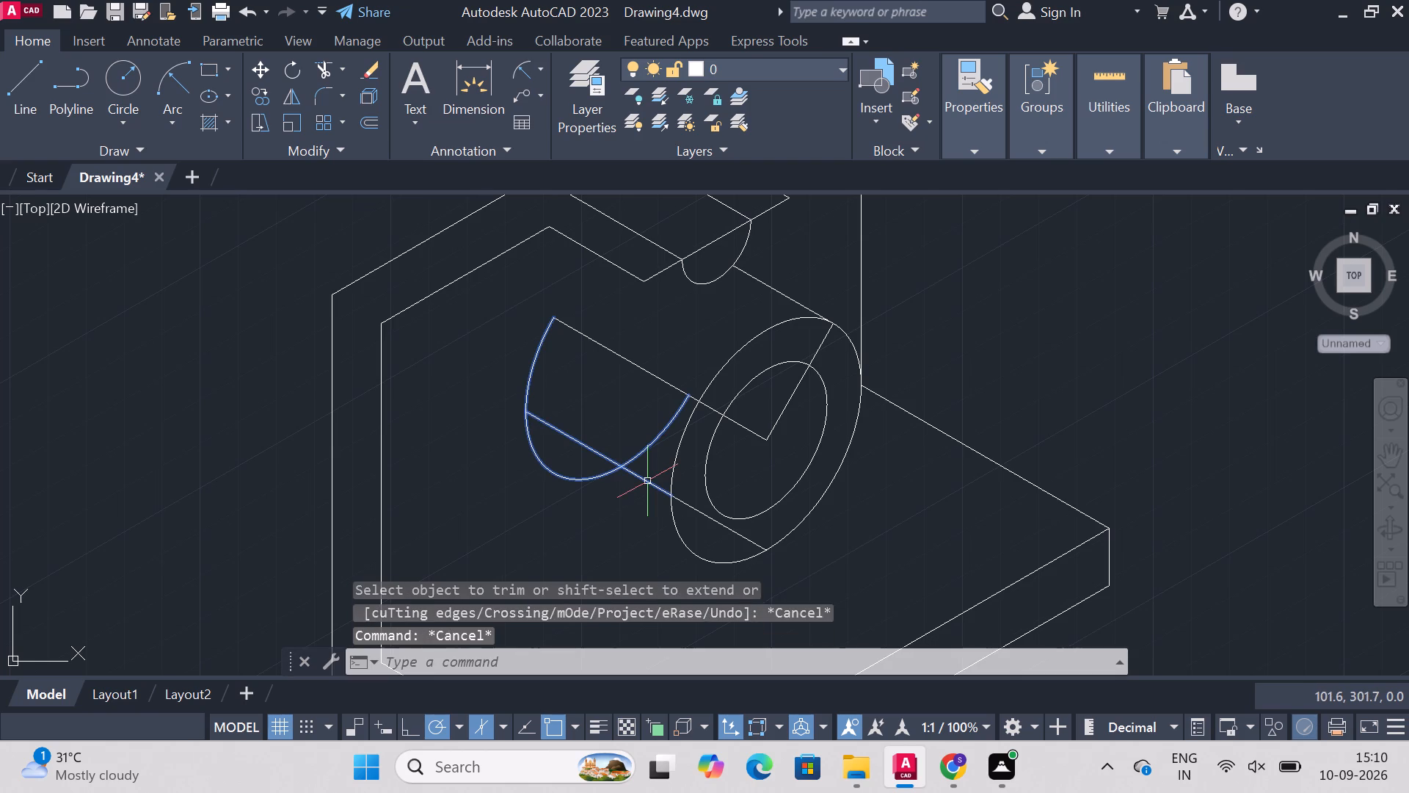
Trim away the whole lower boss edge line, inside the front outer isocircle, behind it, and inside the rear arc.
click(644, 483)
key(Escape)
text(trim)
key(Return)
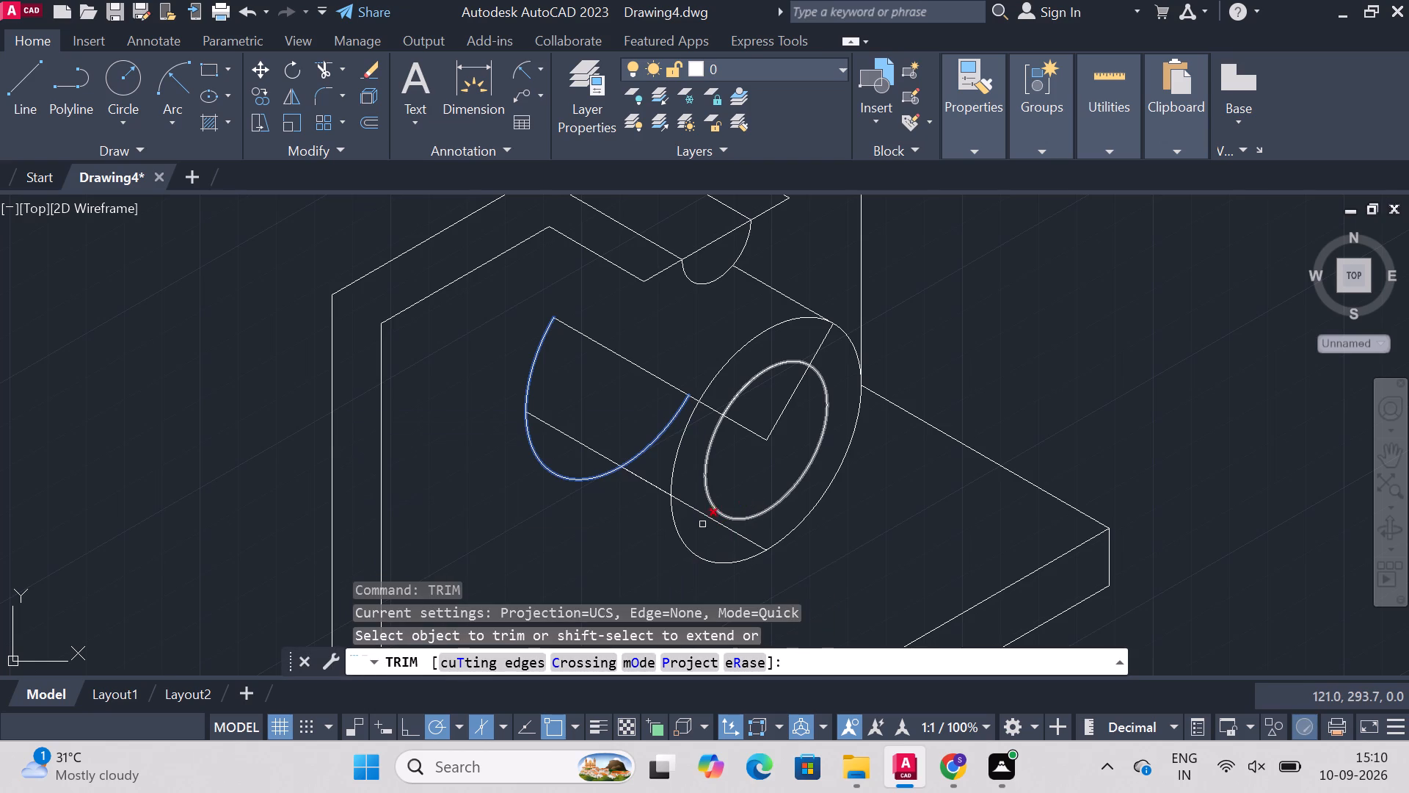
click(692, 505)
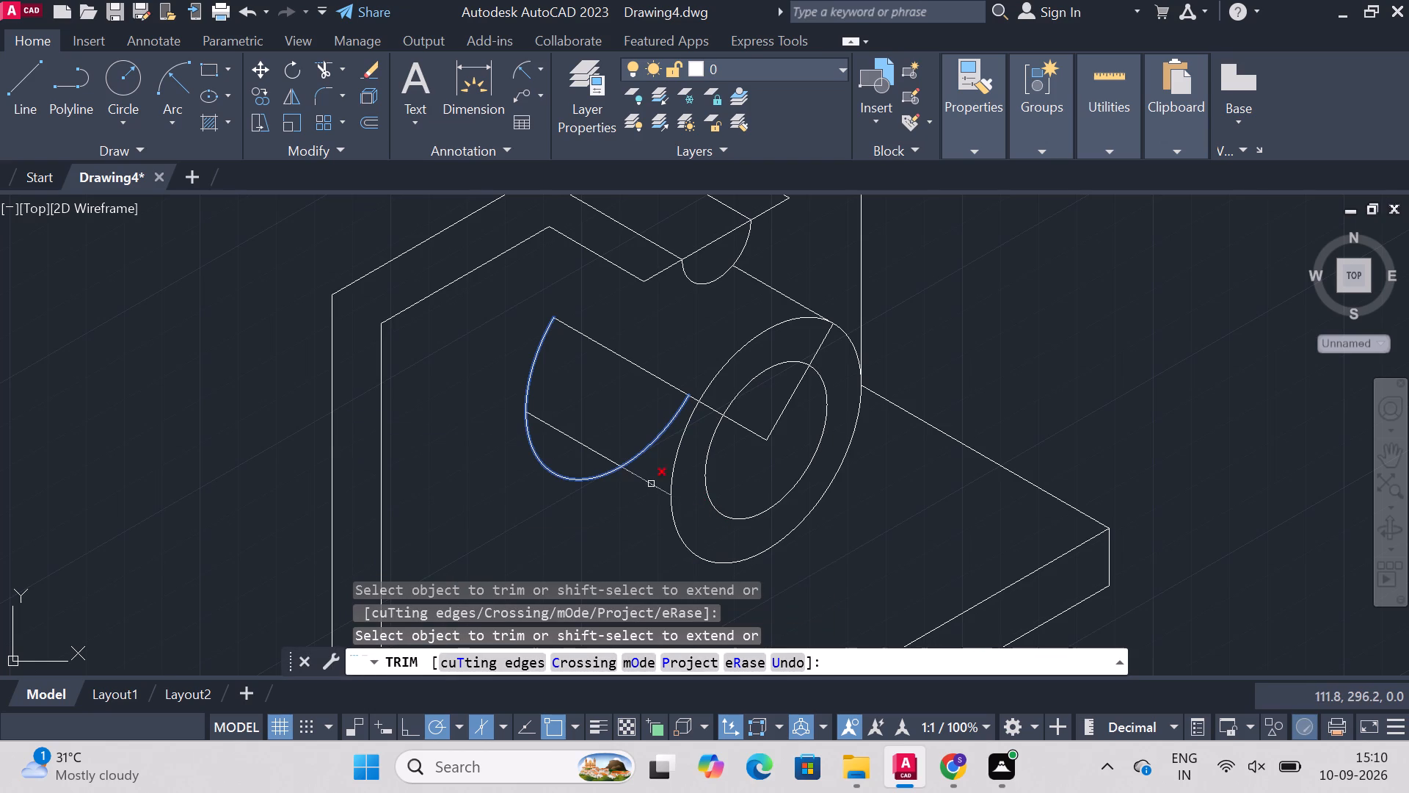
click(652, 482)
click(652, 482)
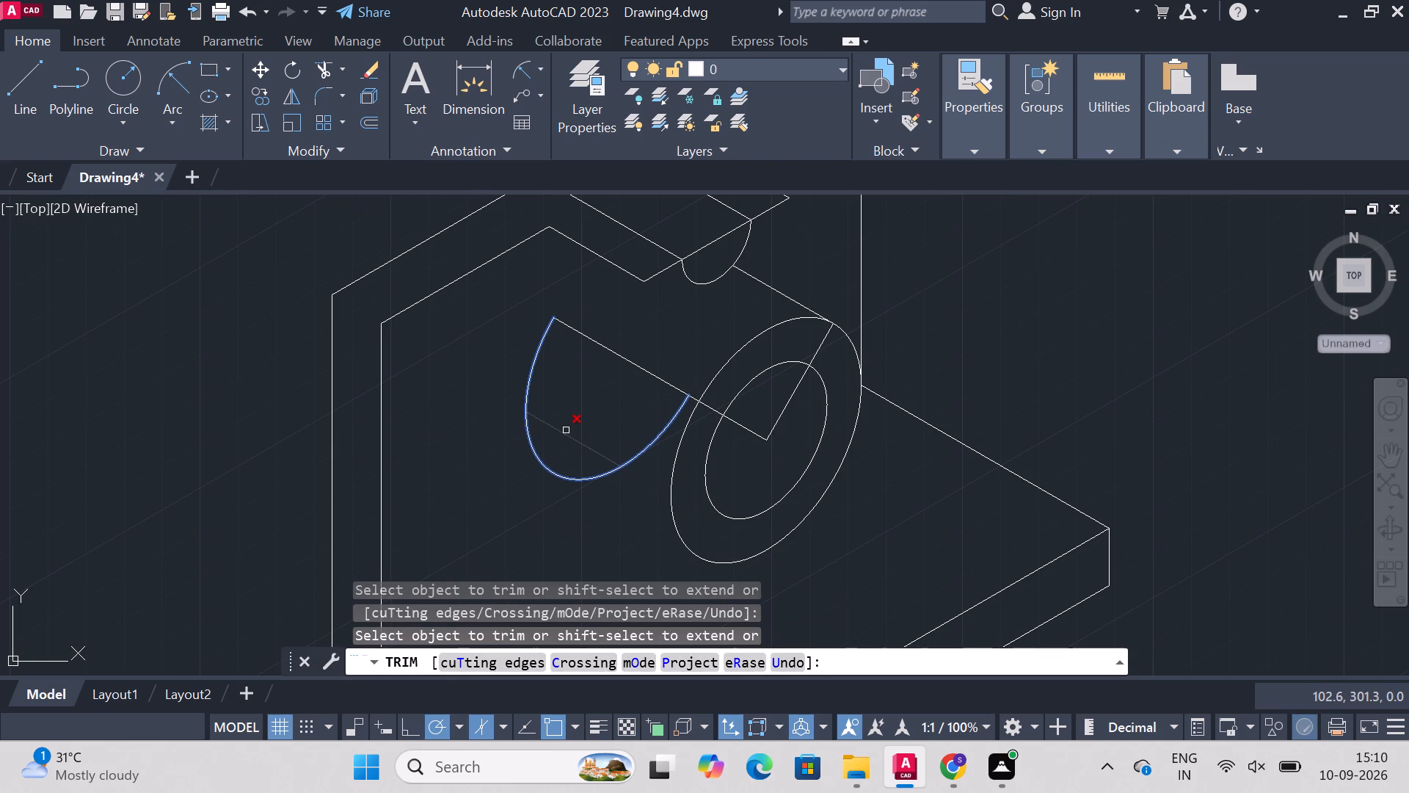
click(566, 430)
Draw a line from the front isocircles' centre to the outer isocircle's lower end, continuing parallel to the boss axis to the rear arc.
text(line)
key(Return)
key(Escape)
text(line)
key(Return)
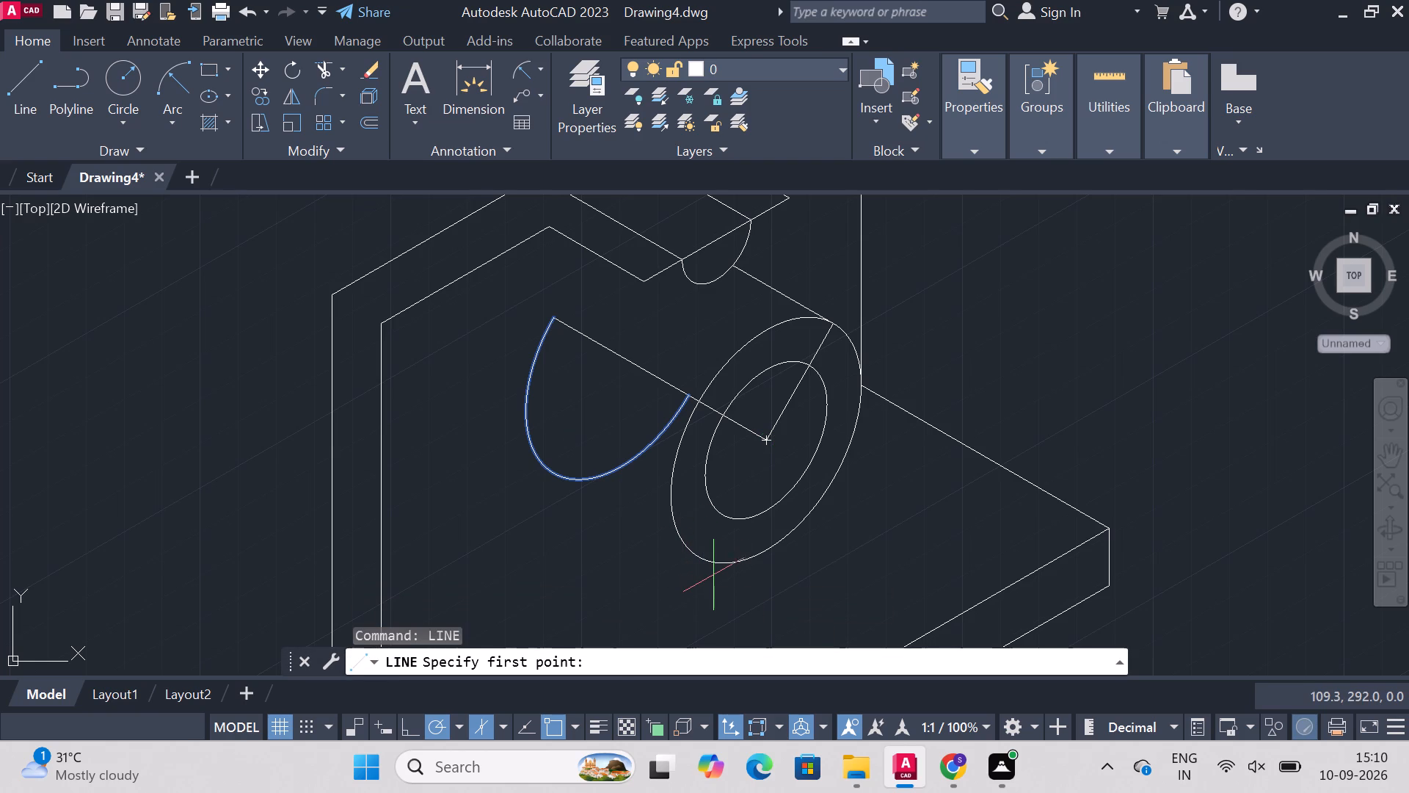
click(764, 444)
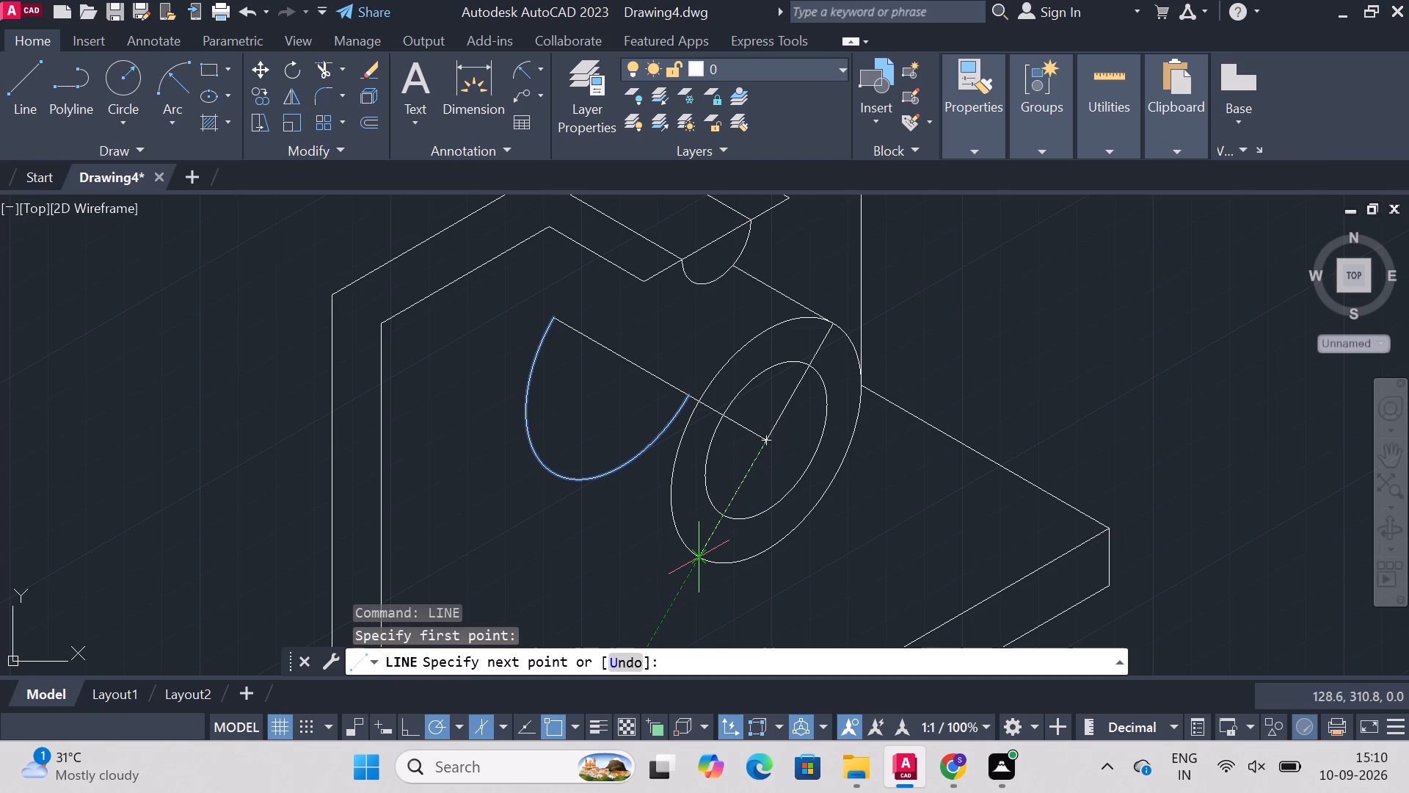
click(702, 554)
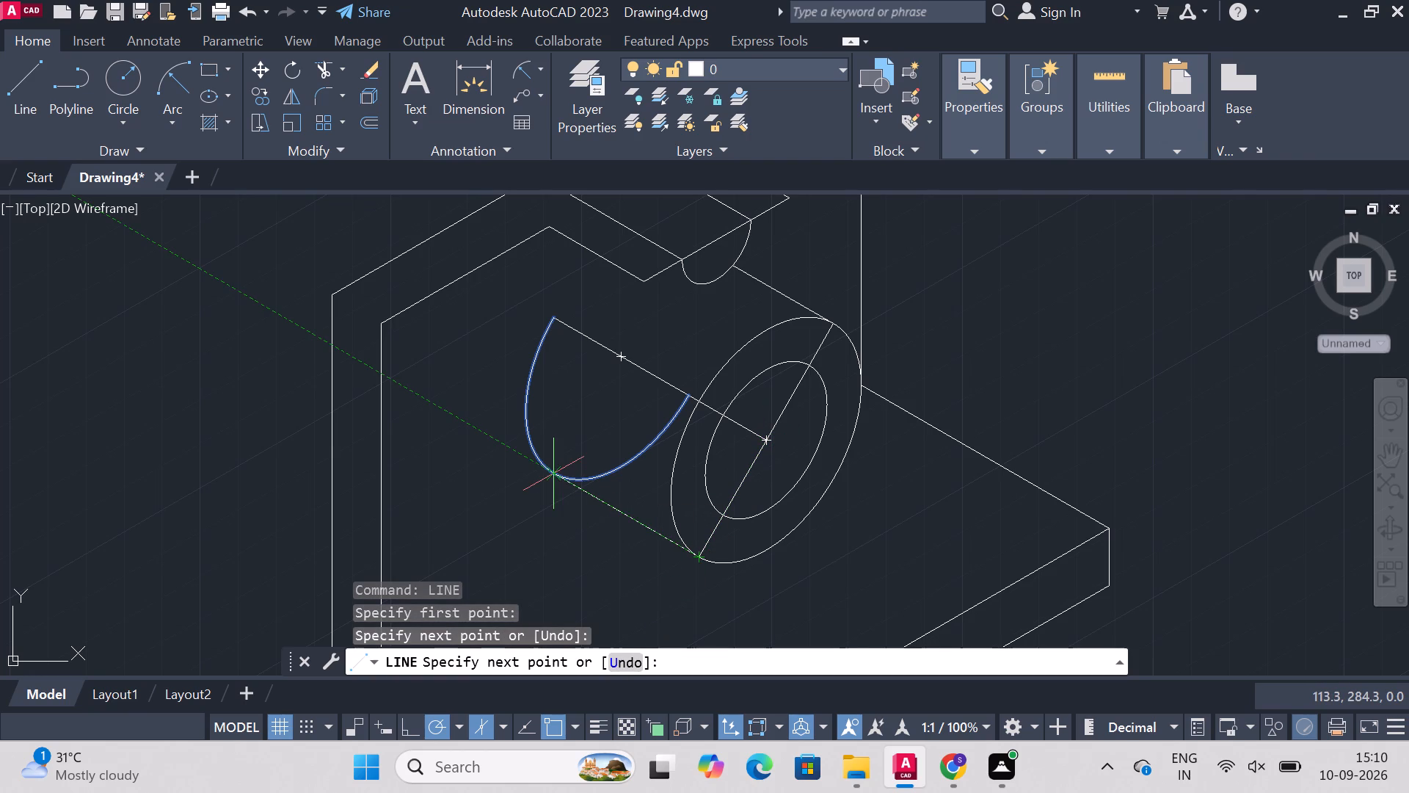
click(550, 476)
key(Escape)
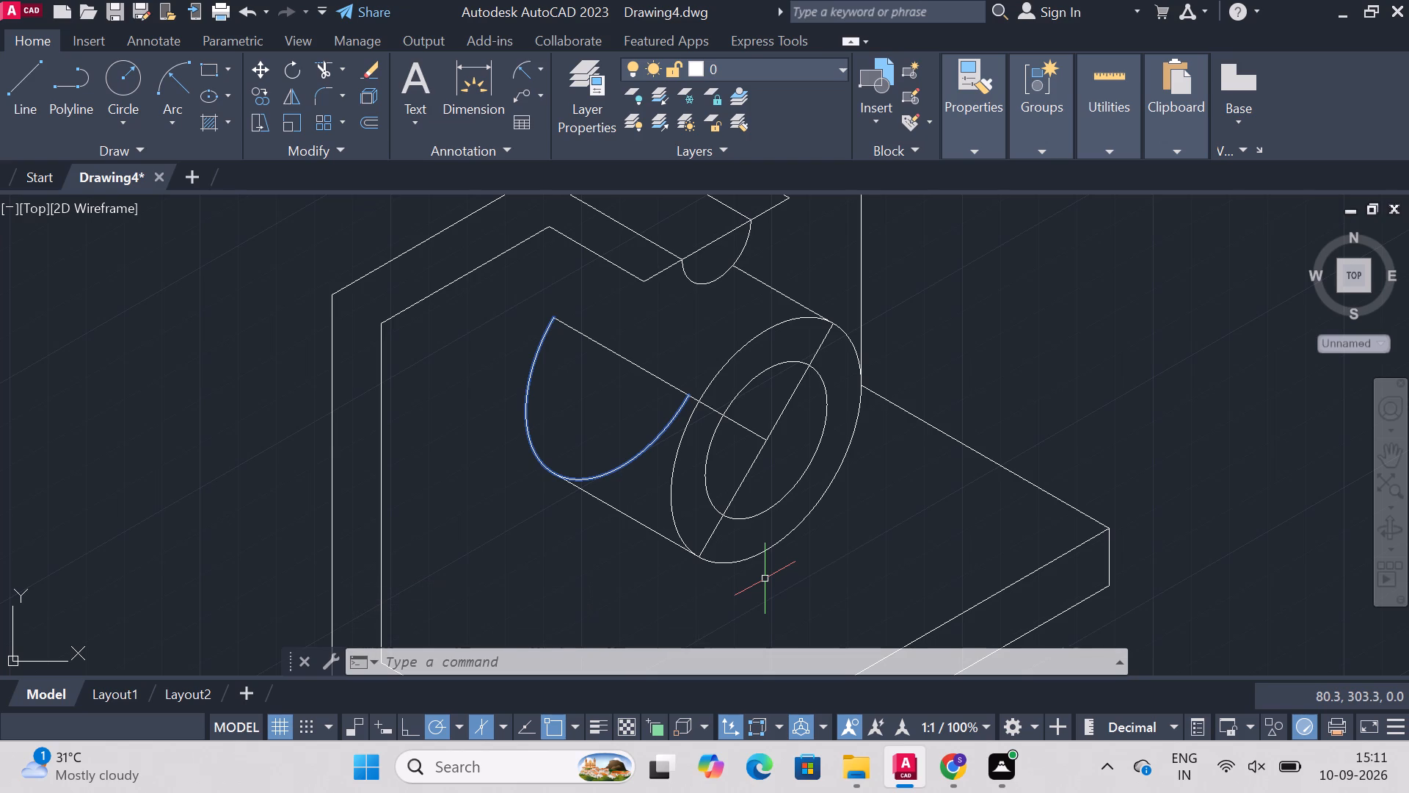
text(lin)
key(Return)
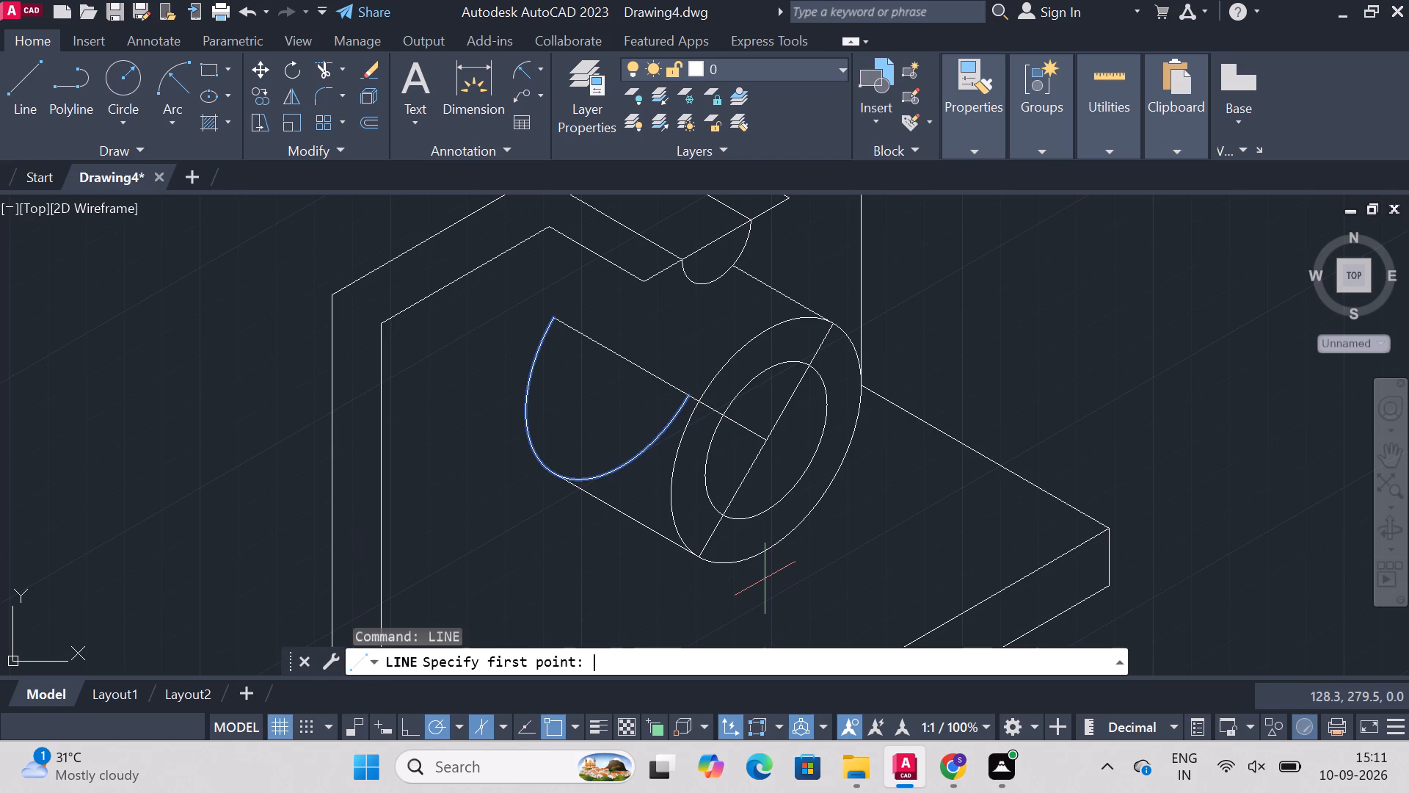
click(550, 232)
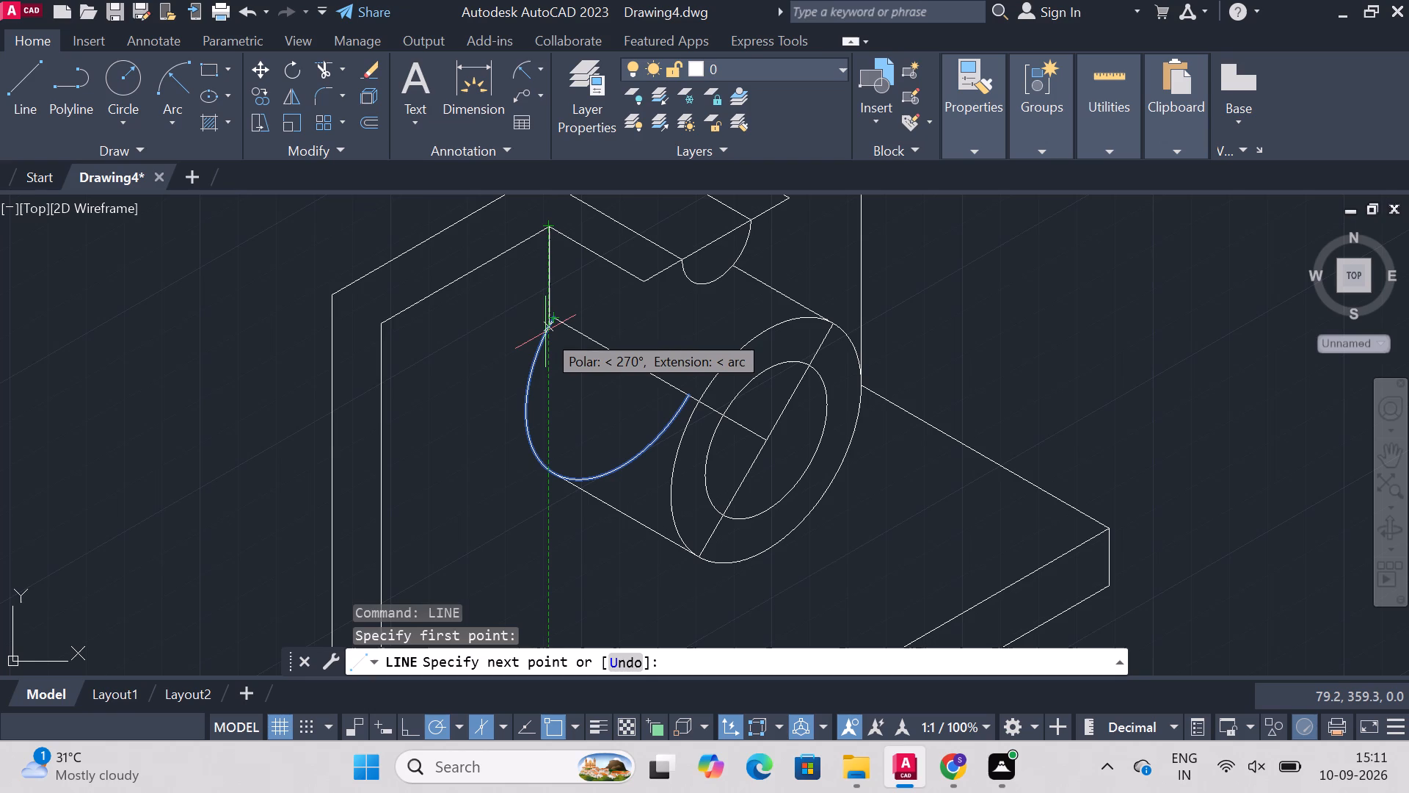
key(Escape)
Draw vertical lines from the two corners above the boss axis, the nearer down to the axis line and the farther to the rear arc.
text(line)
key(Return)
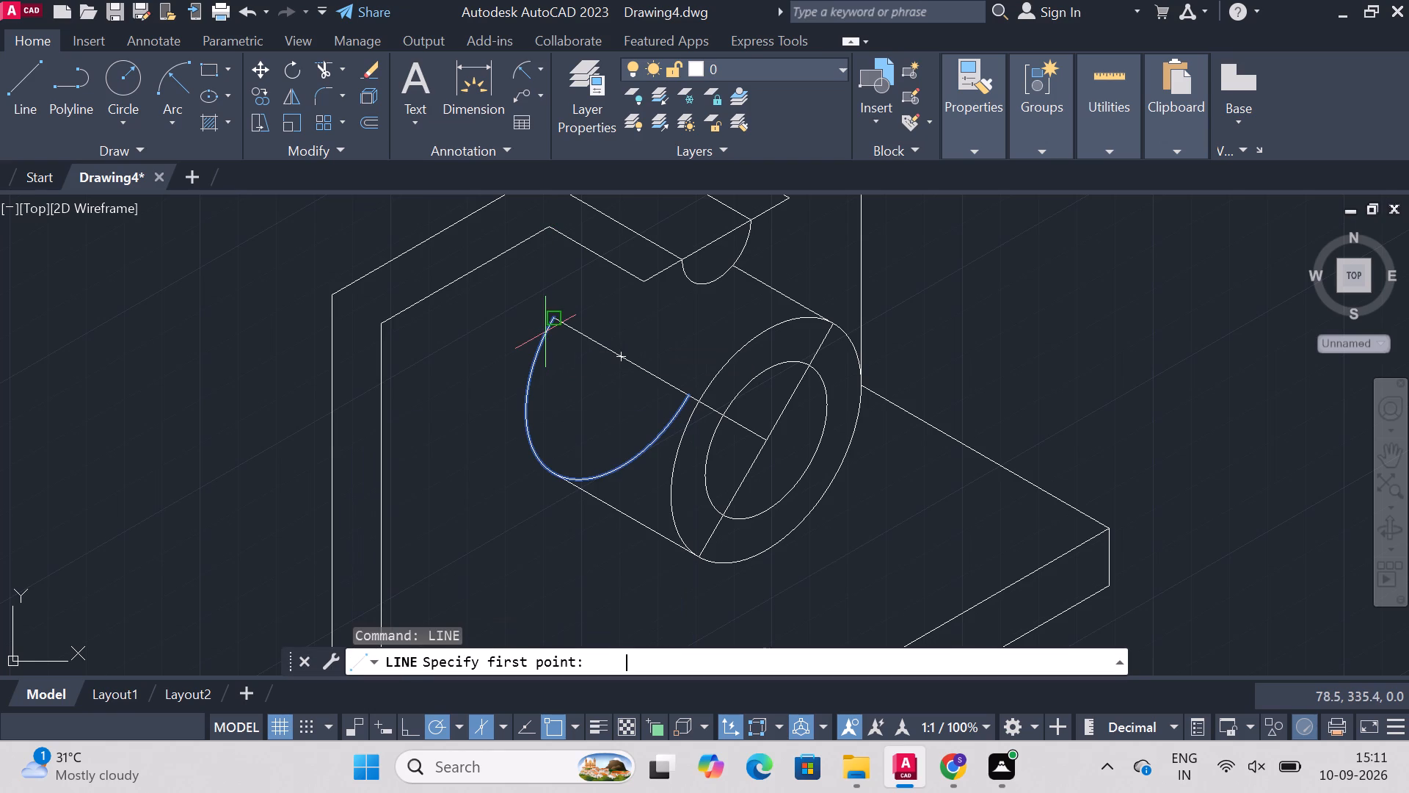
click(643, 284)
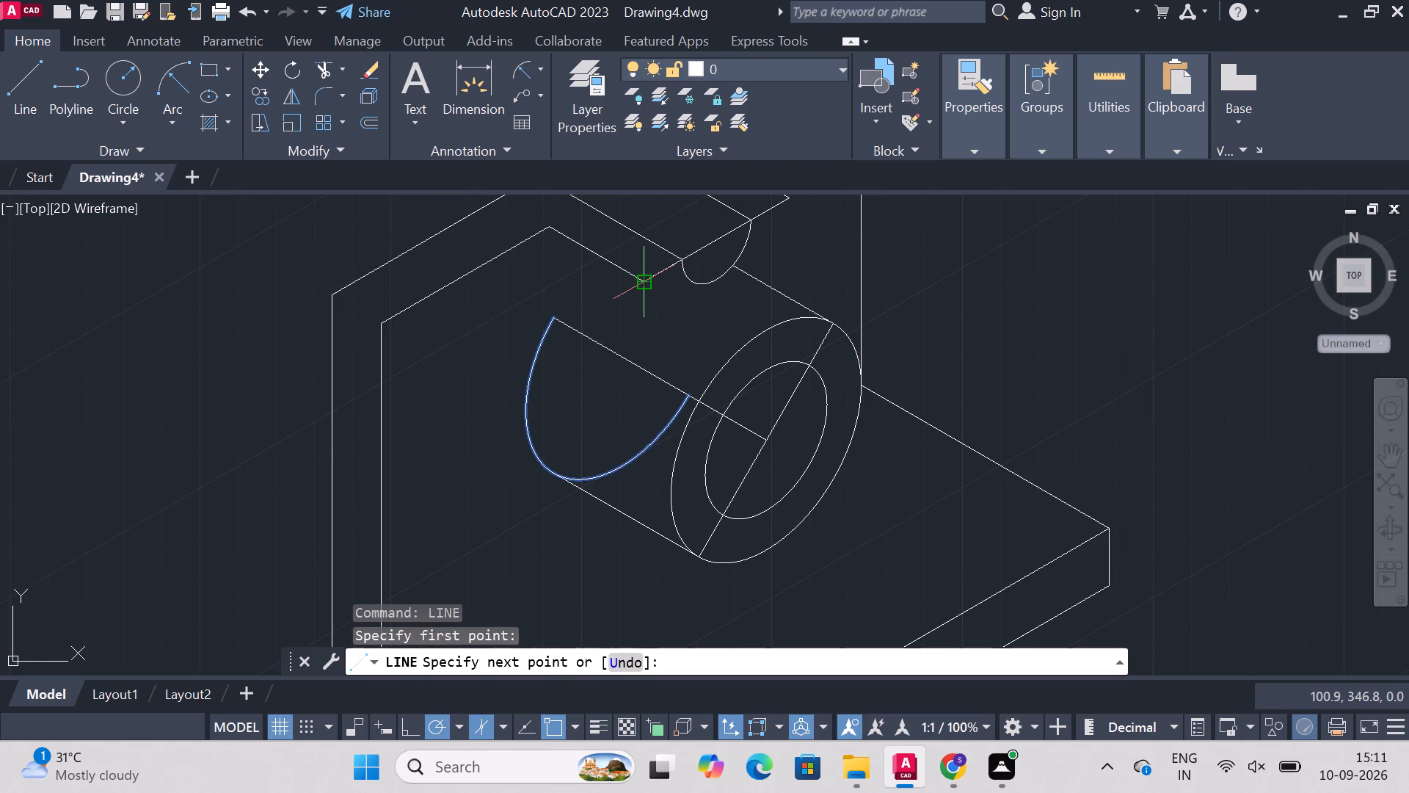
click(646, 369)
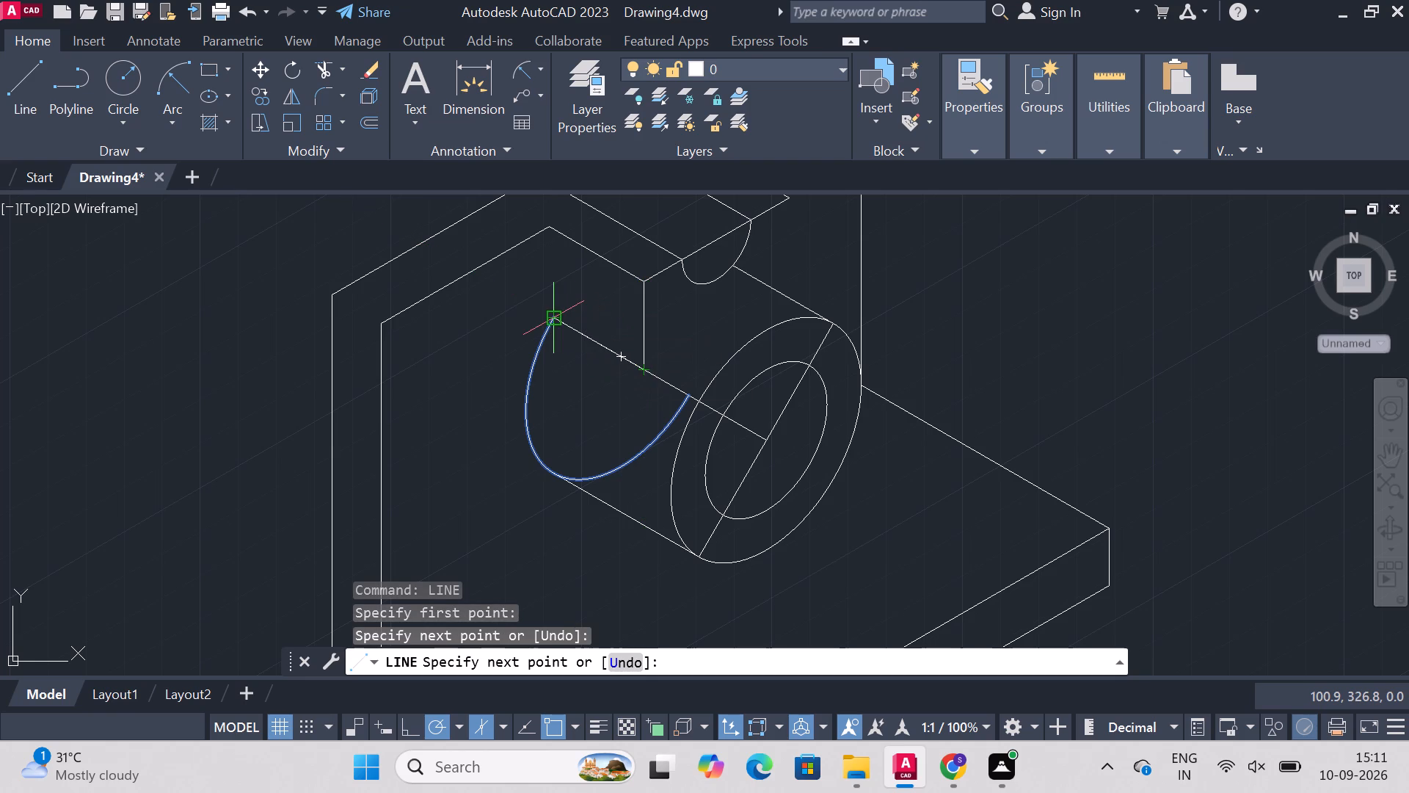
key(Escape)
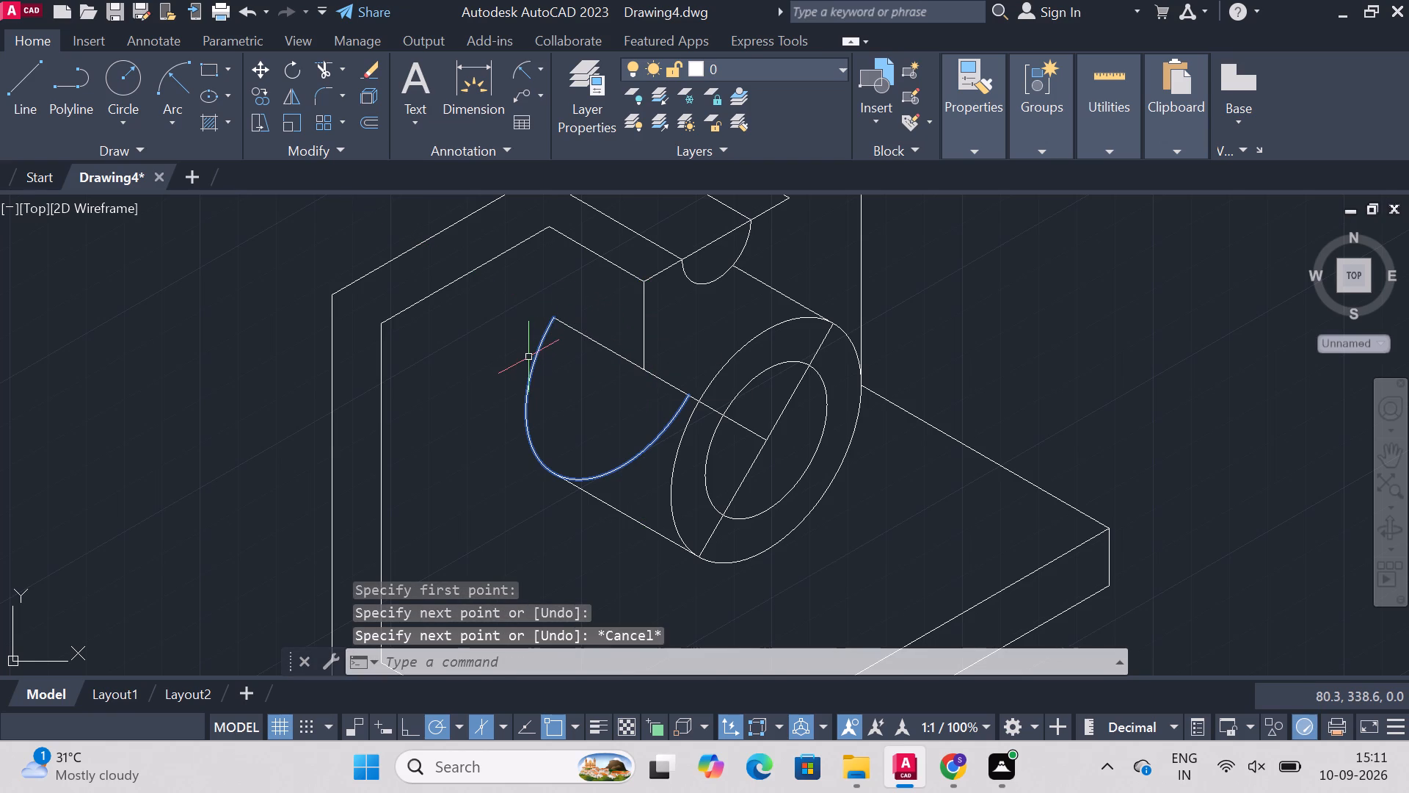
text(line)
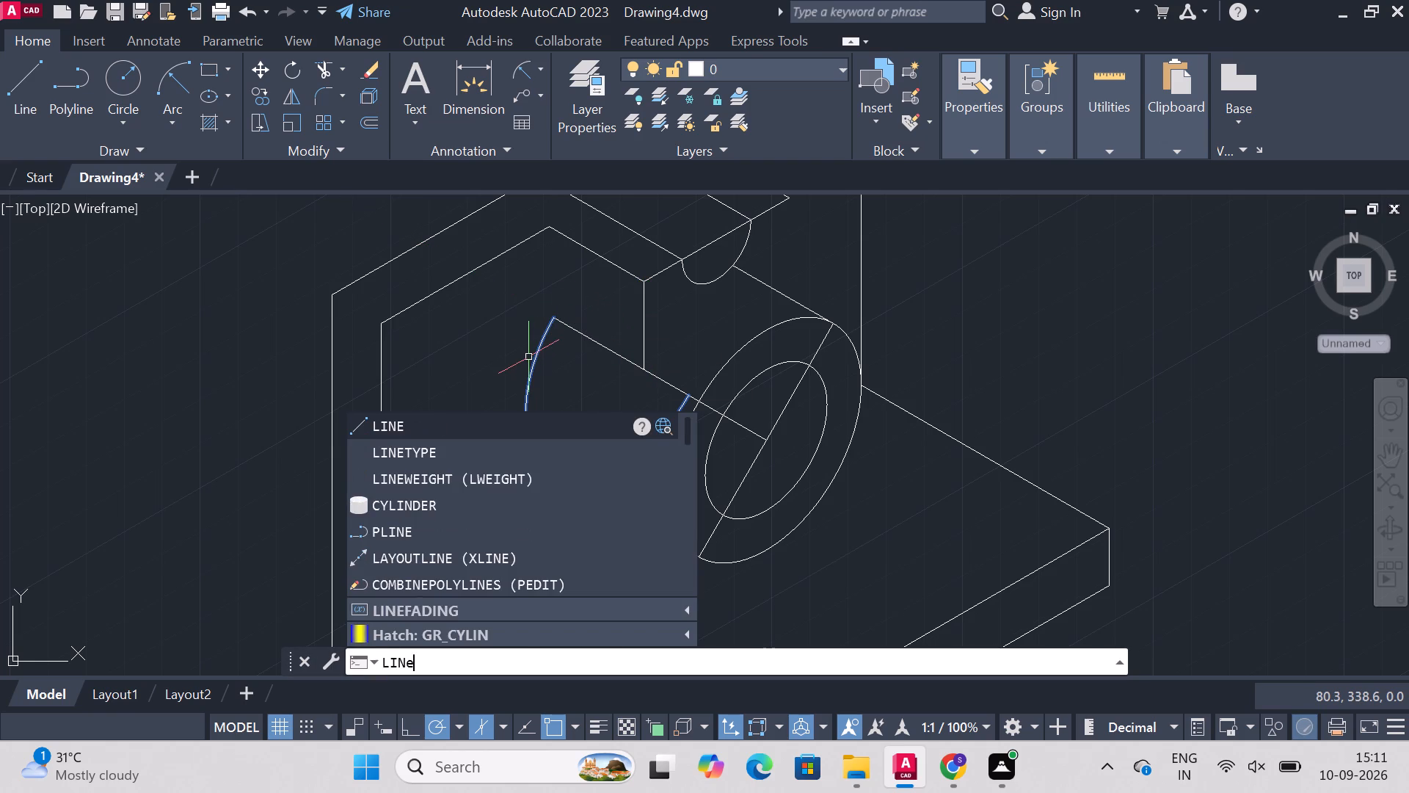
key(Return)
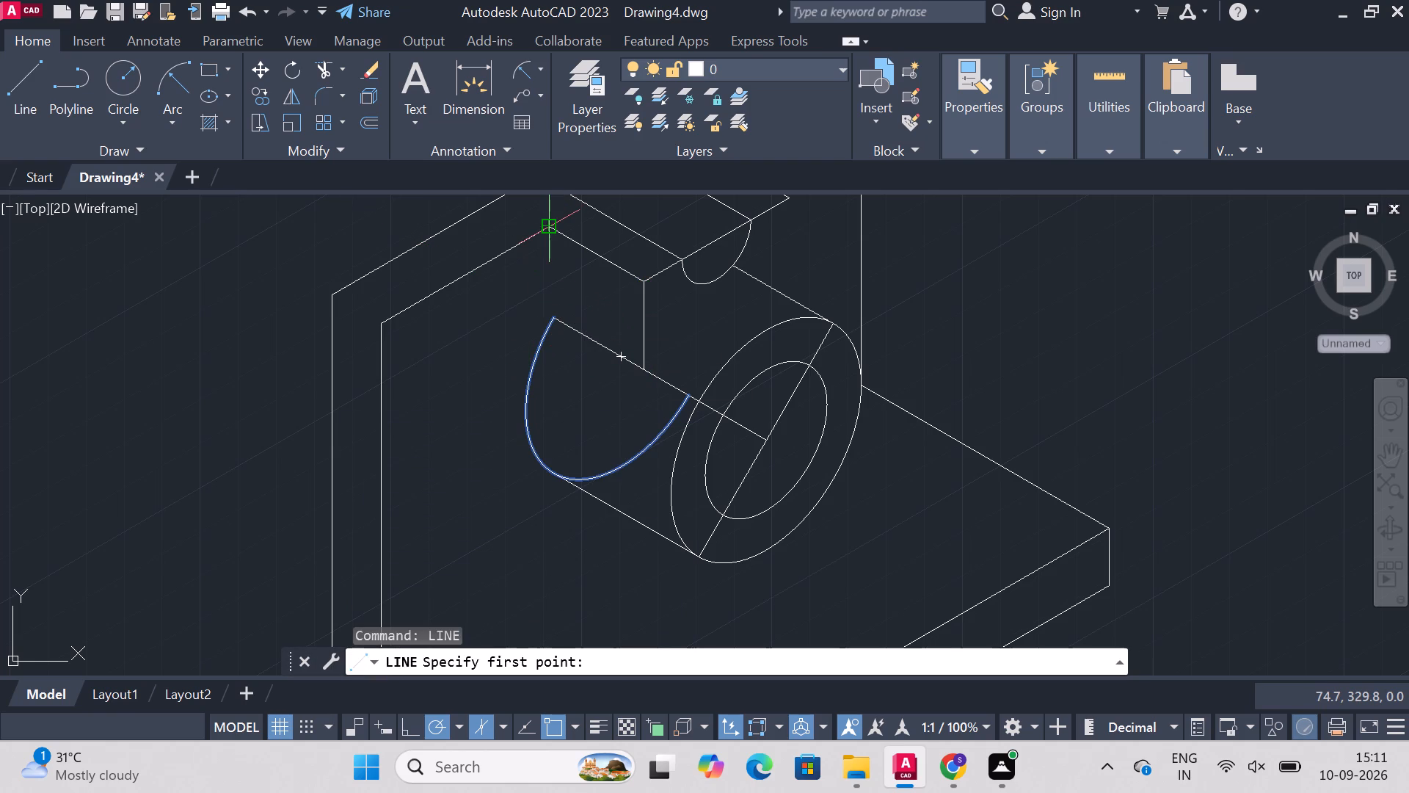
click(547, 229)
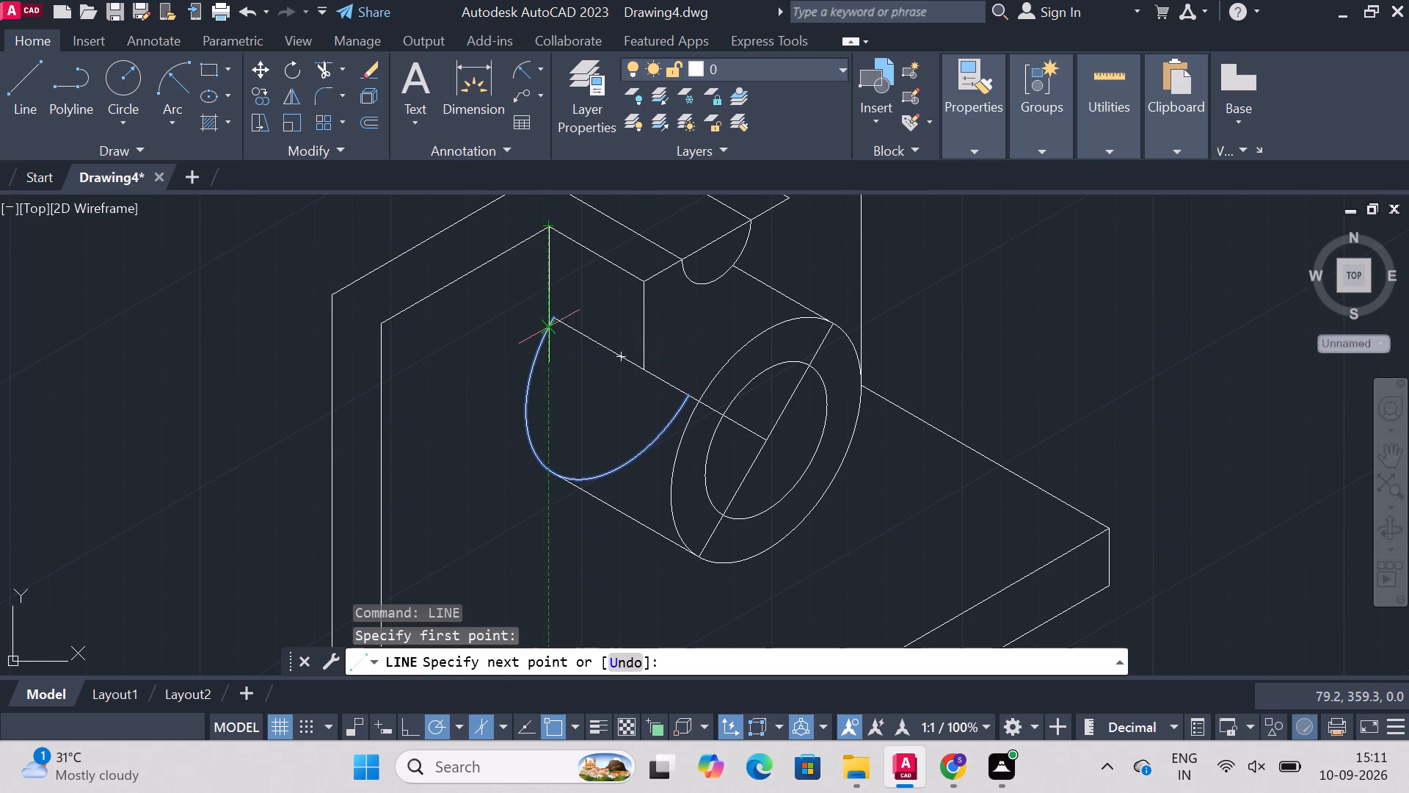
click(542, 324)
key(Escape)
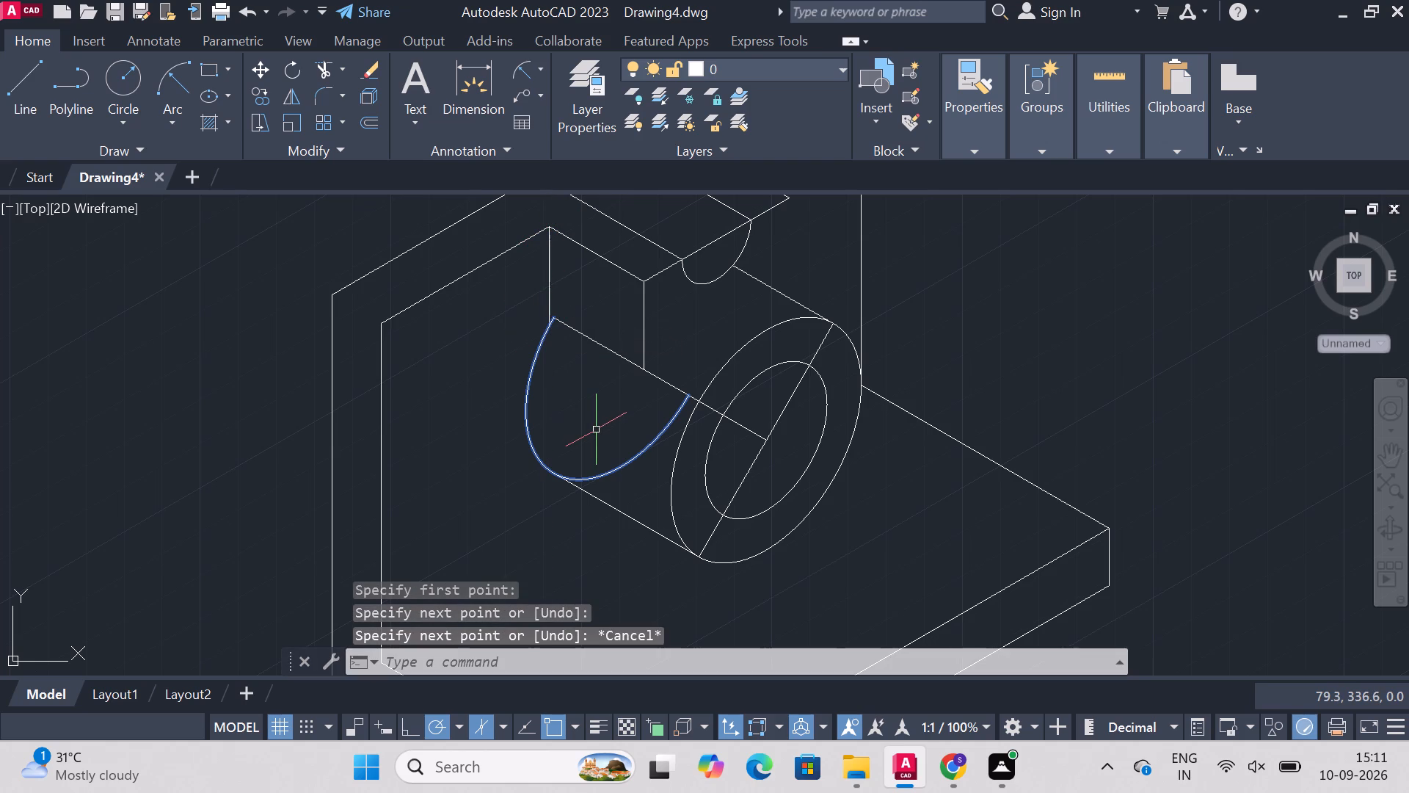
Trim the axis line behind the nearer vertical line and the rear arc's tip beyond the farther vertical line.
text(trim)
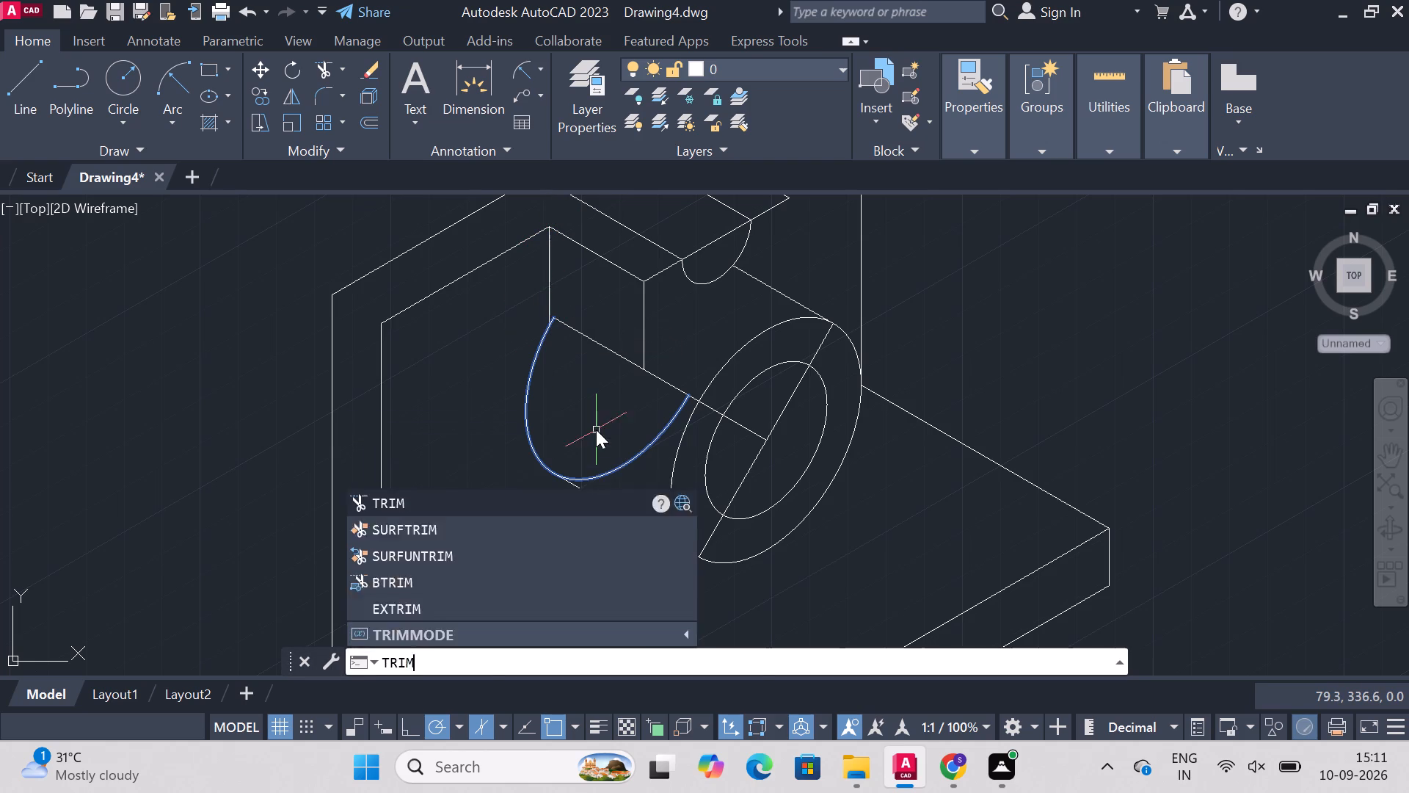
key(Return)
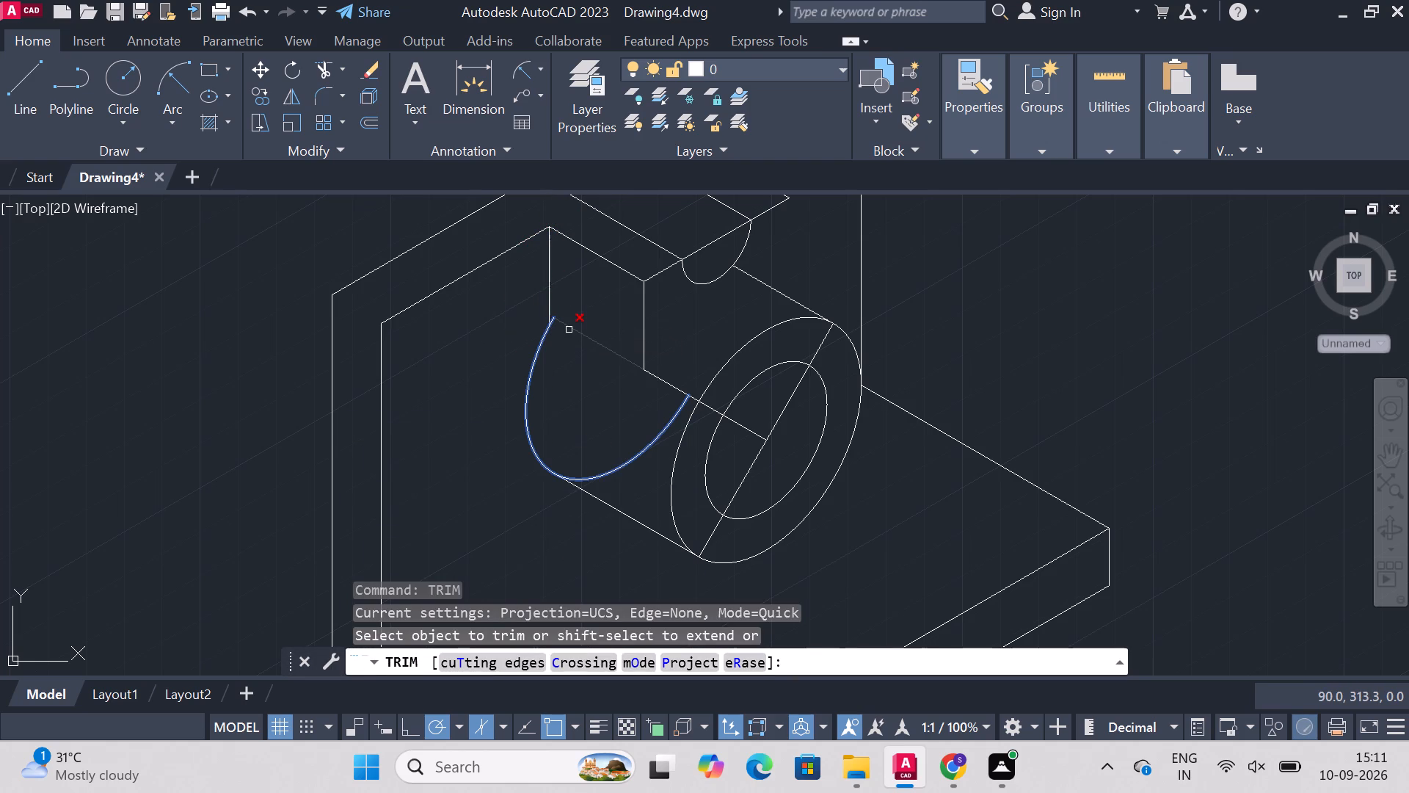
click(569, 330)
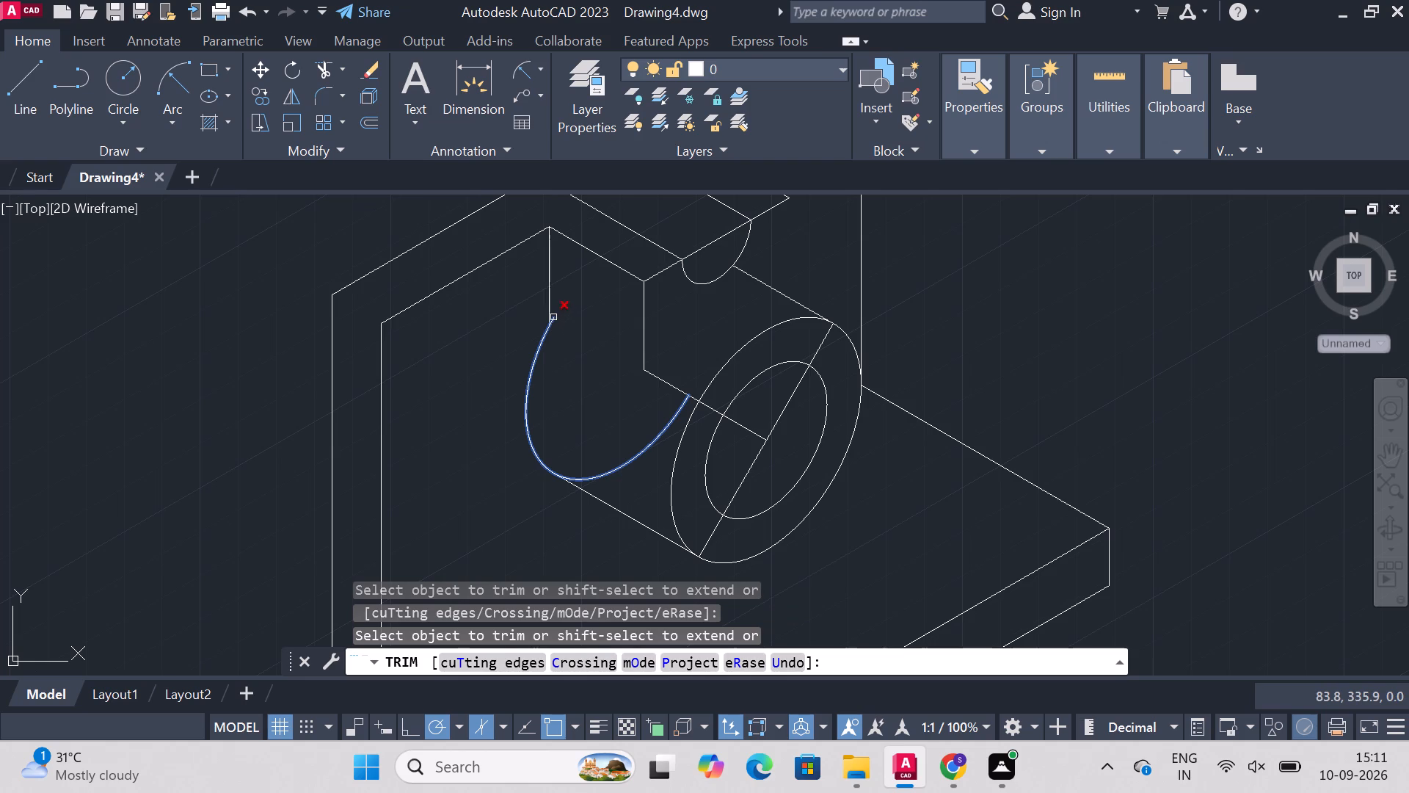
click(555, 321)
Draw a line along the boss axis at 150° from the nearer vertical line's lower end to the farther vertical line.
text(line)
key(Return)
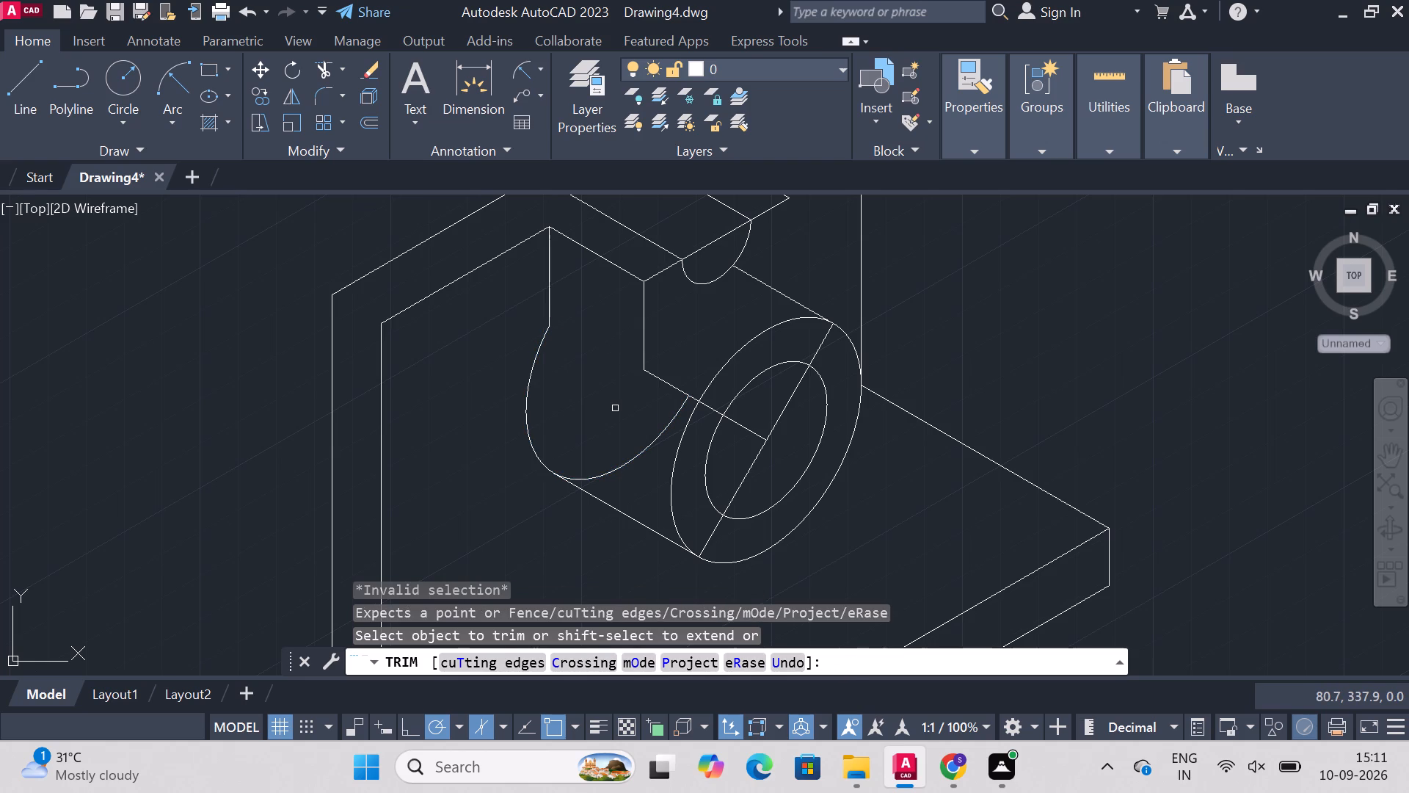
key(Escape)
text(line)
key(Return)
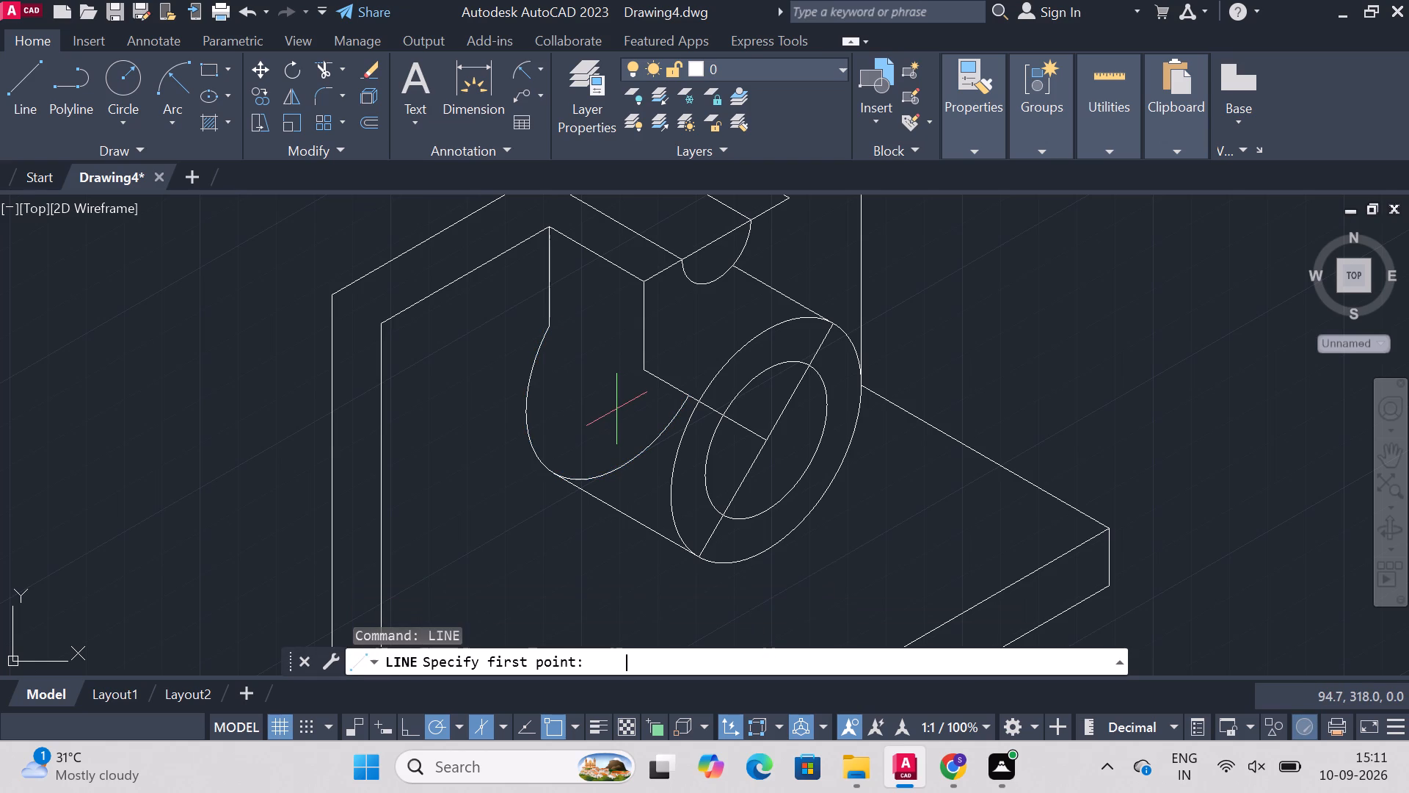
click(649, 376)
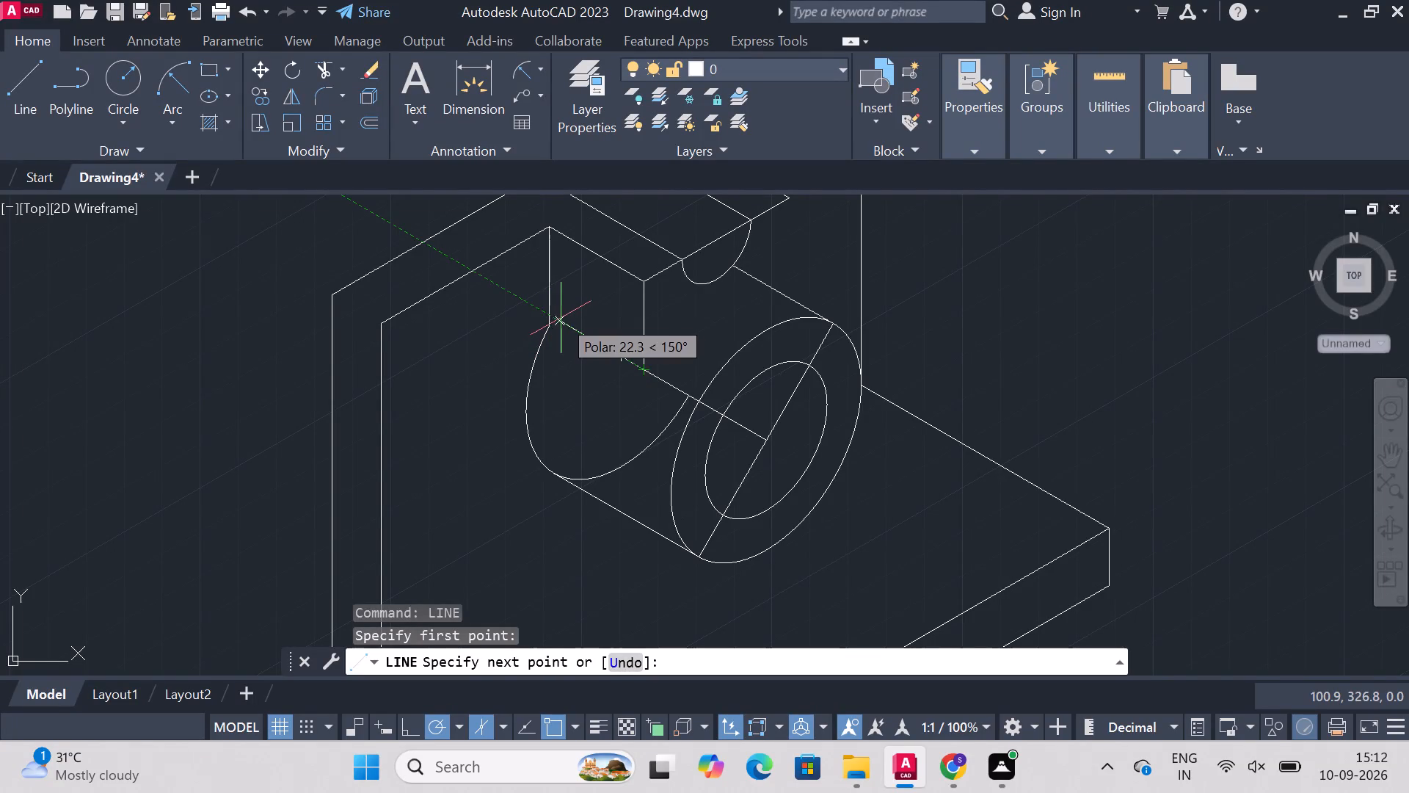
click(550, 316)
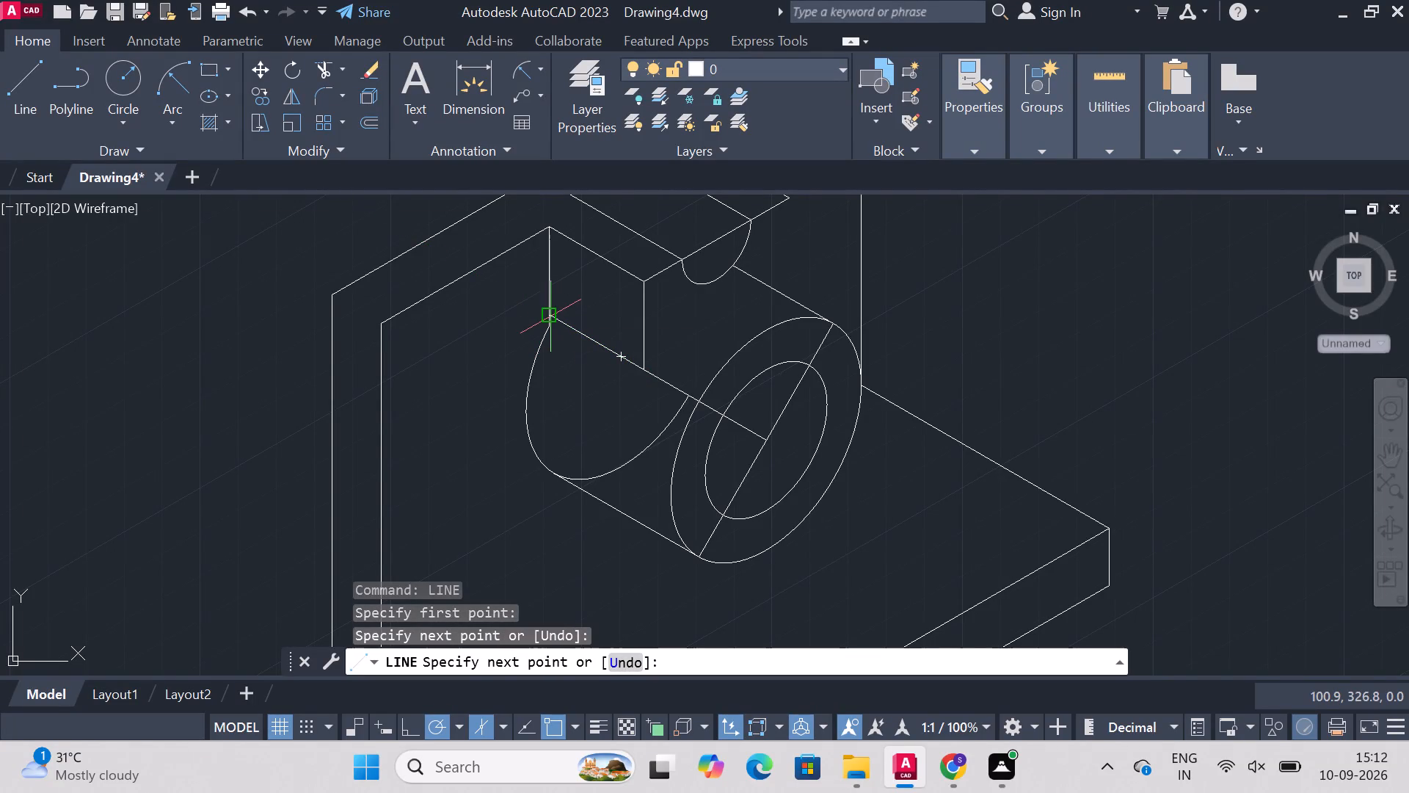
key(Escape)
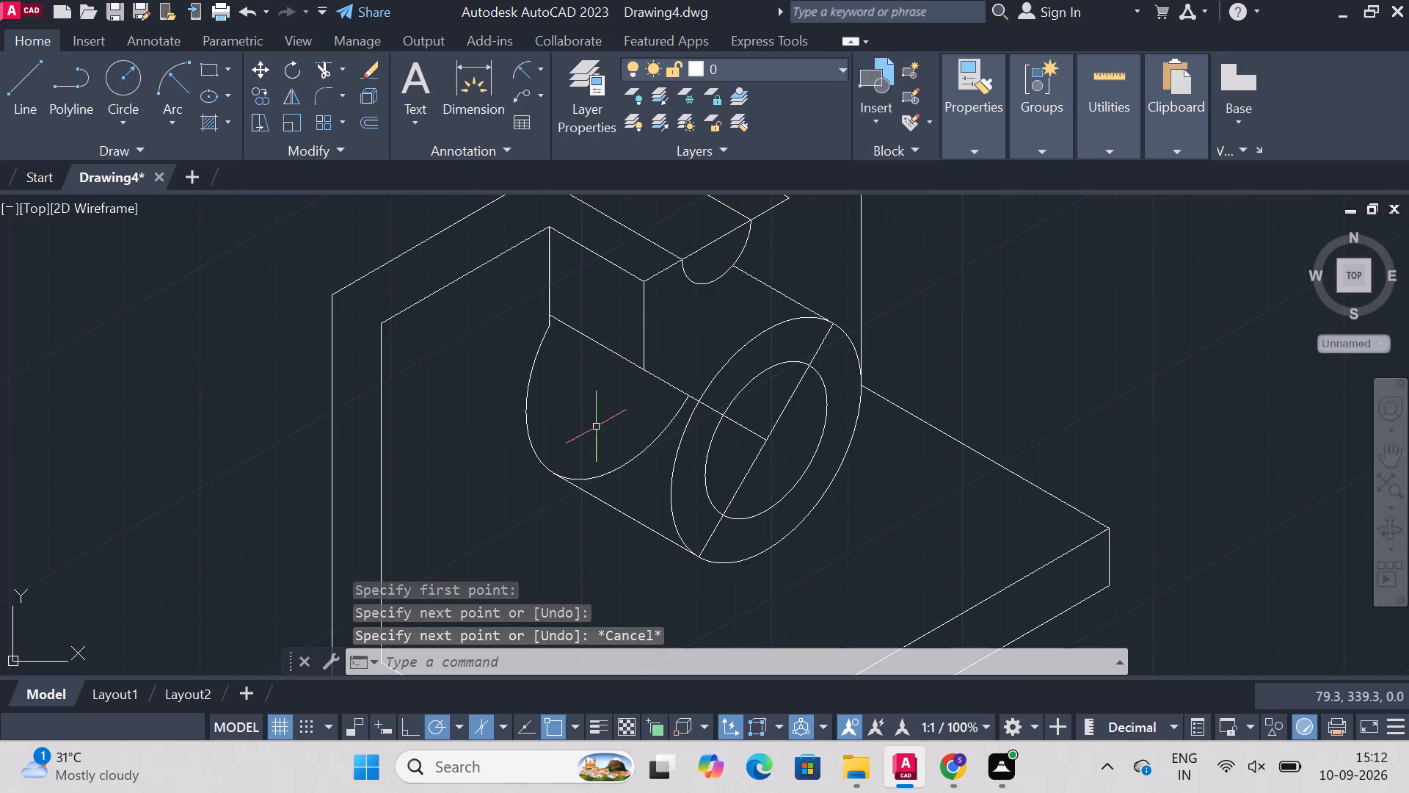
Trim away the entire remaining rear outer arc of the boss, on both sides of the lower edge line.
text(trim)
key(Return)
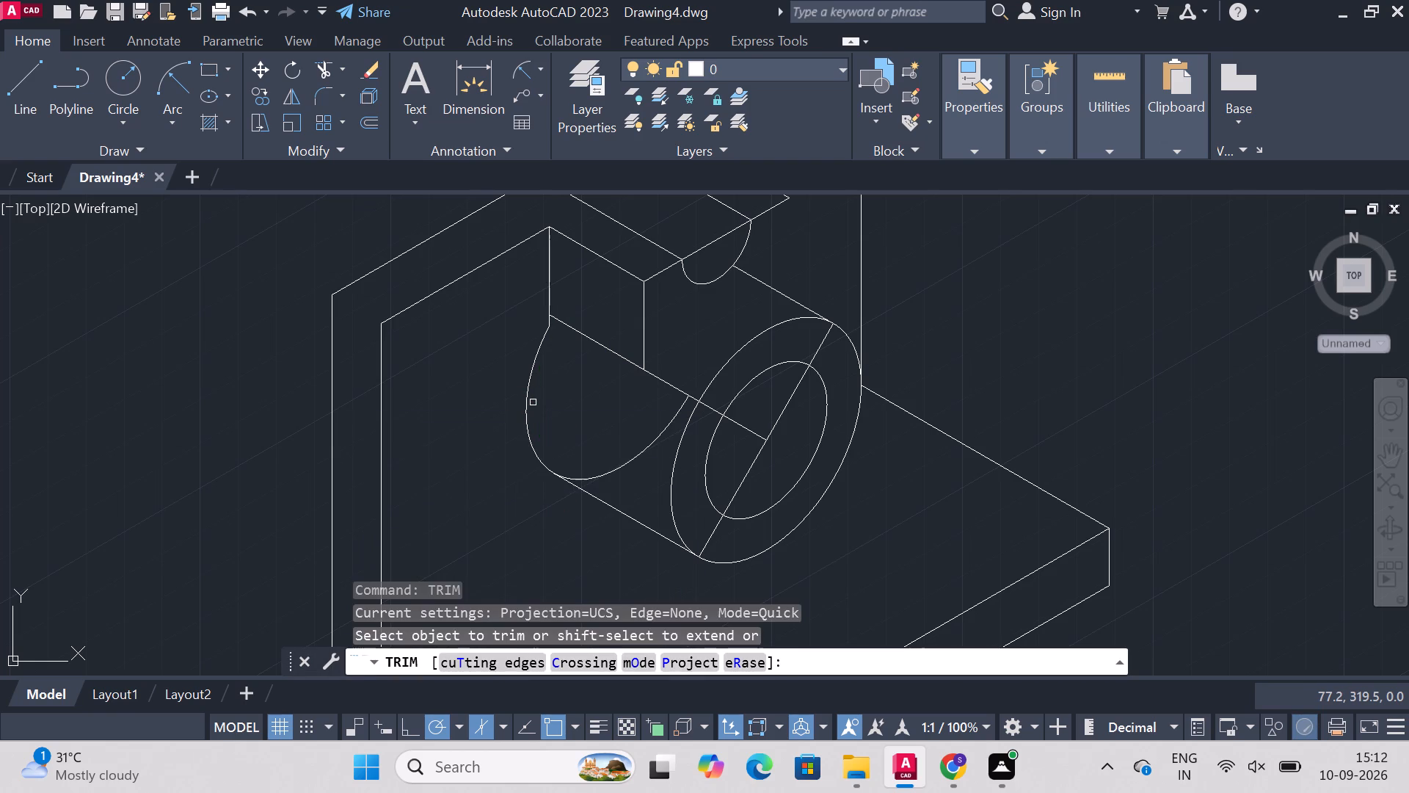
click(525, 402)
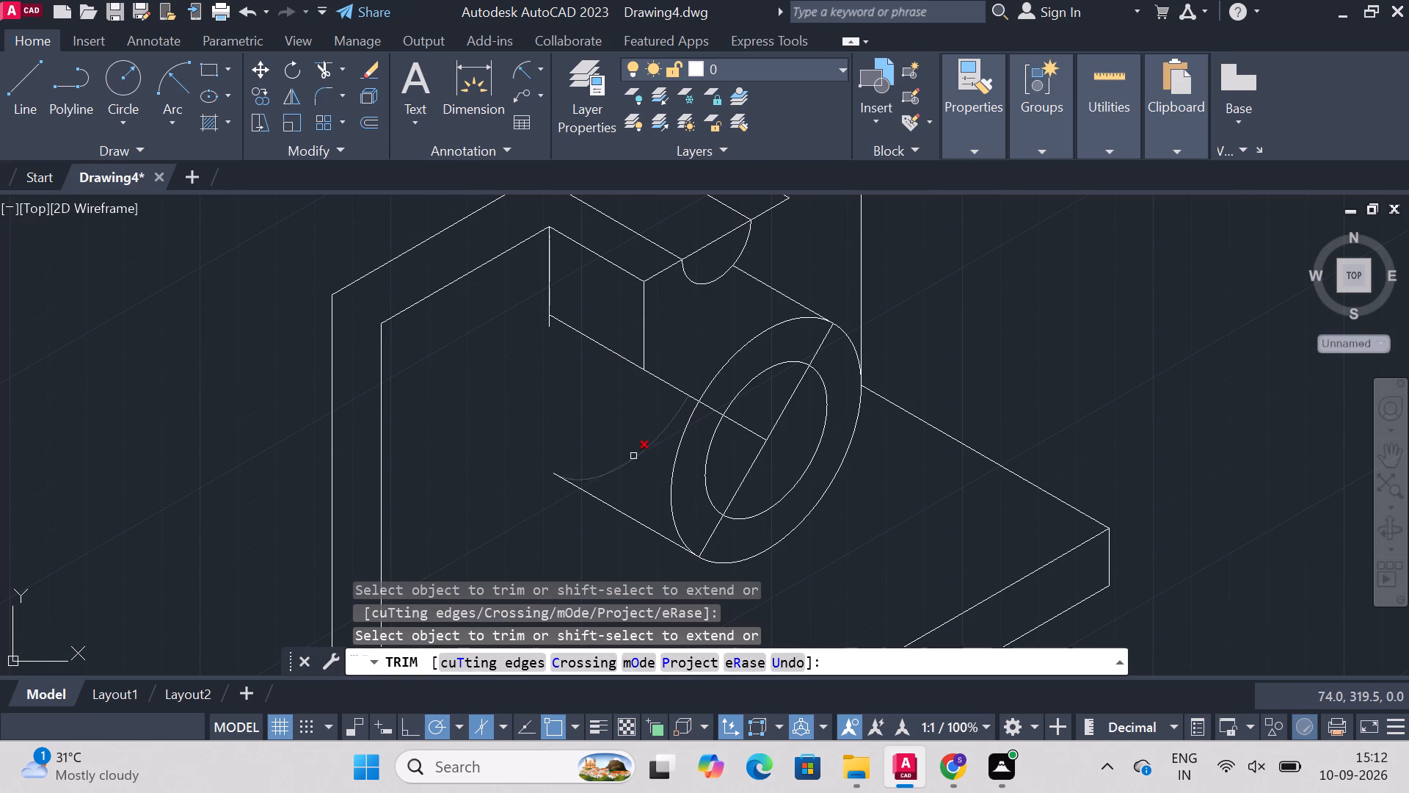
click(633, 456)
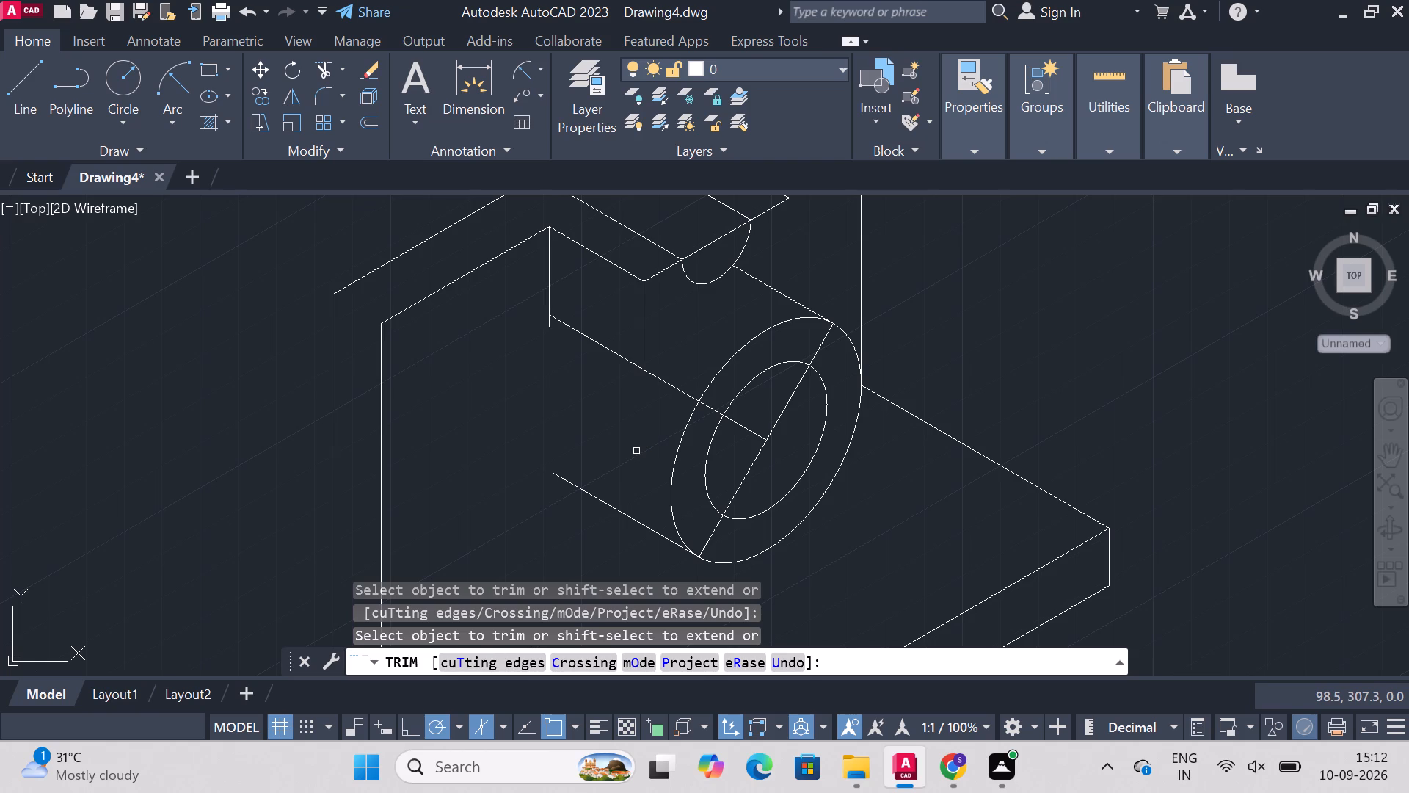
click(482, 63)
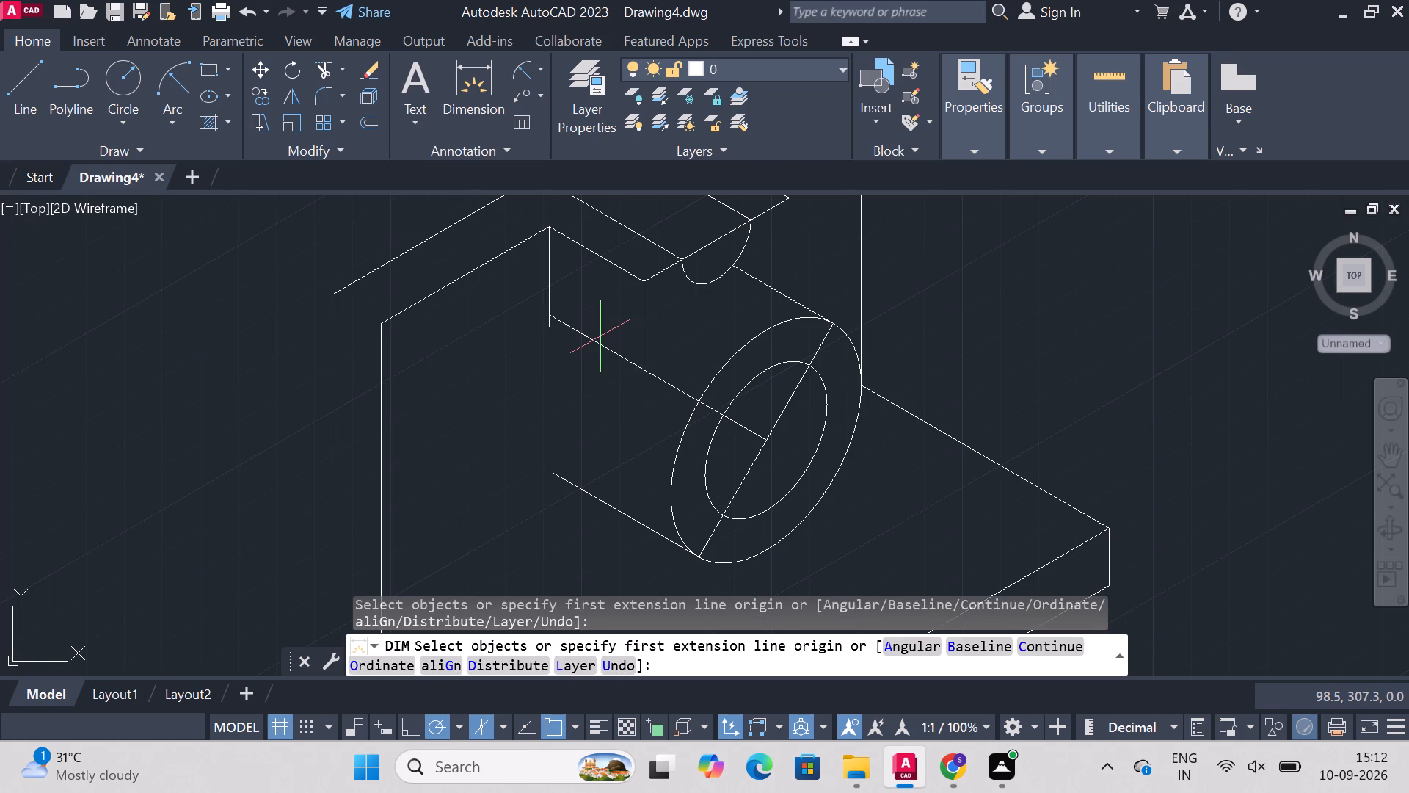
key(Escape)
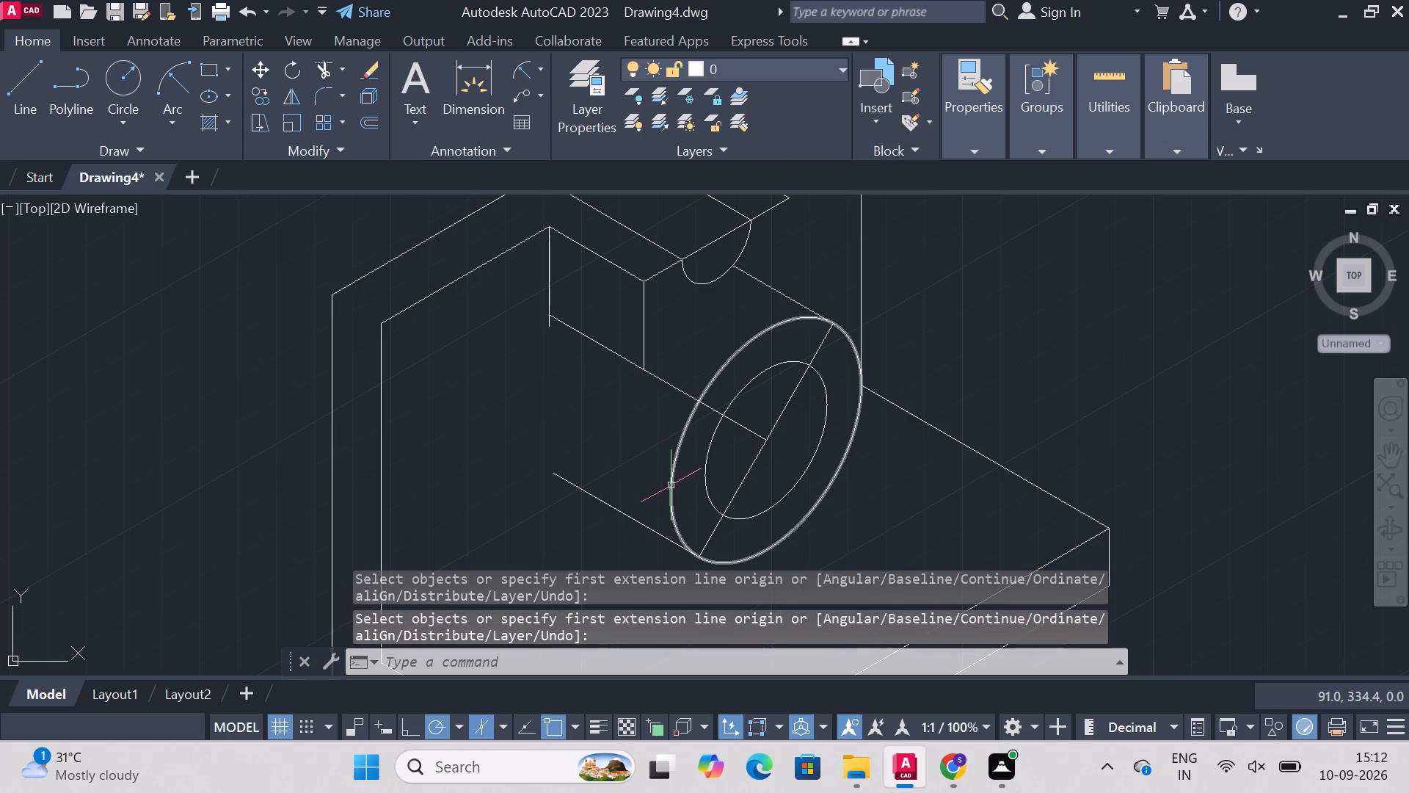
Delete the lower boss edge line behind the front outer isocircle.
click(623, 515)
key(Delete)
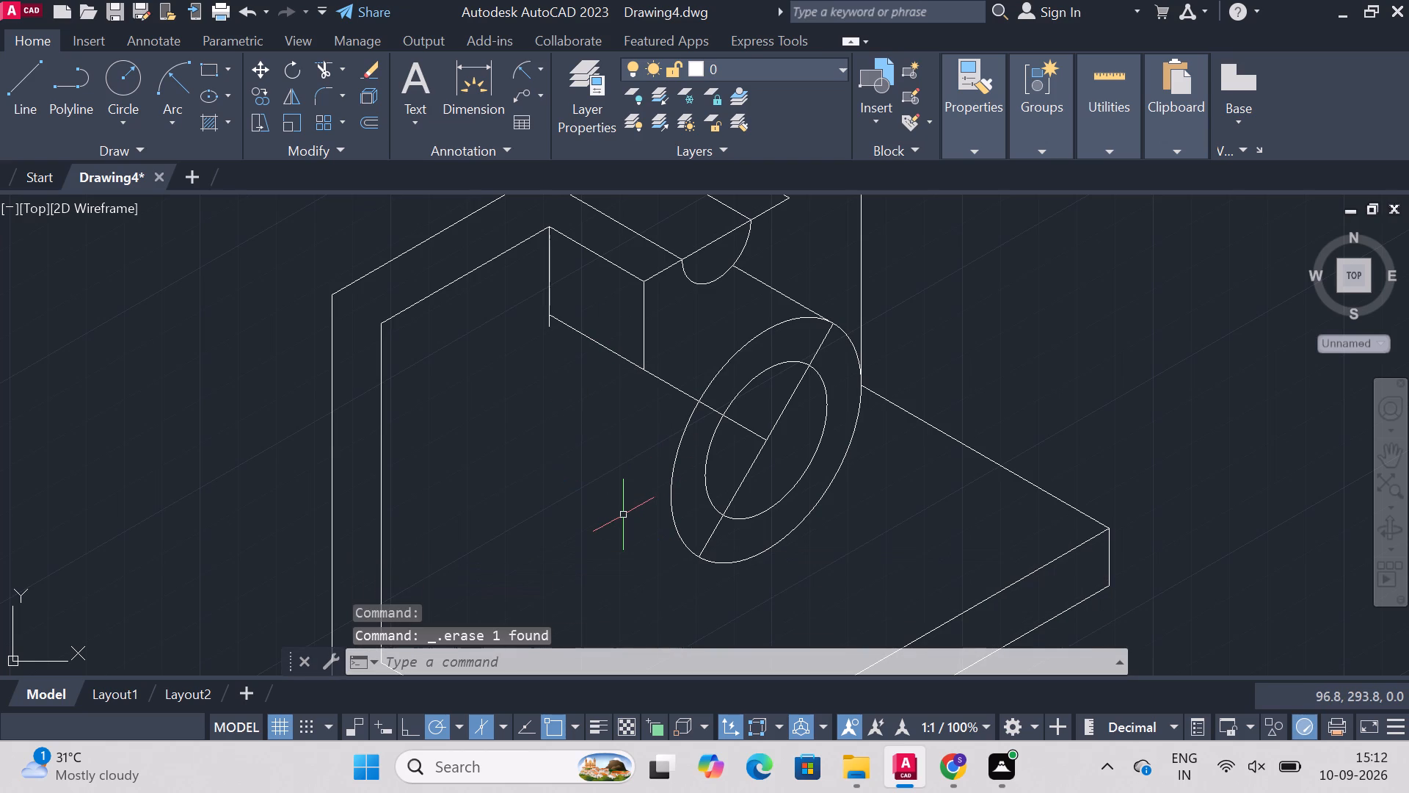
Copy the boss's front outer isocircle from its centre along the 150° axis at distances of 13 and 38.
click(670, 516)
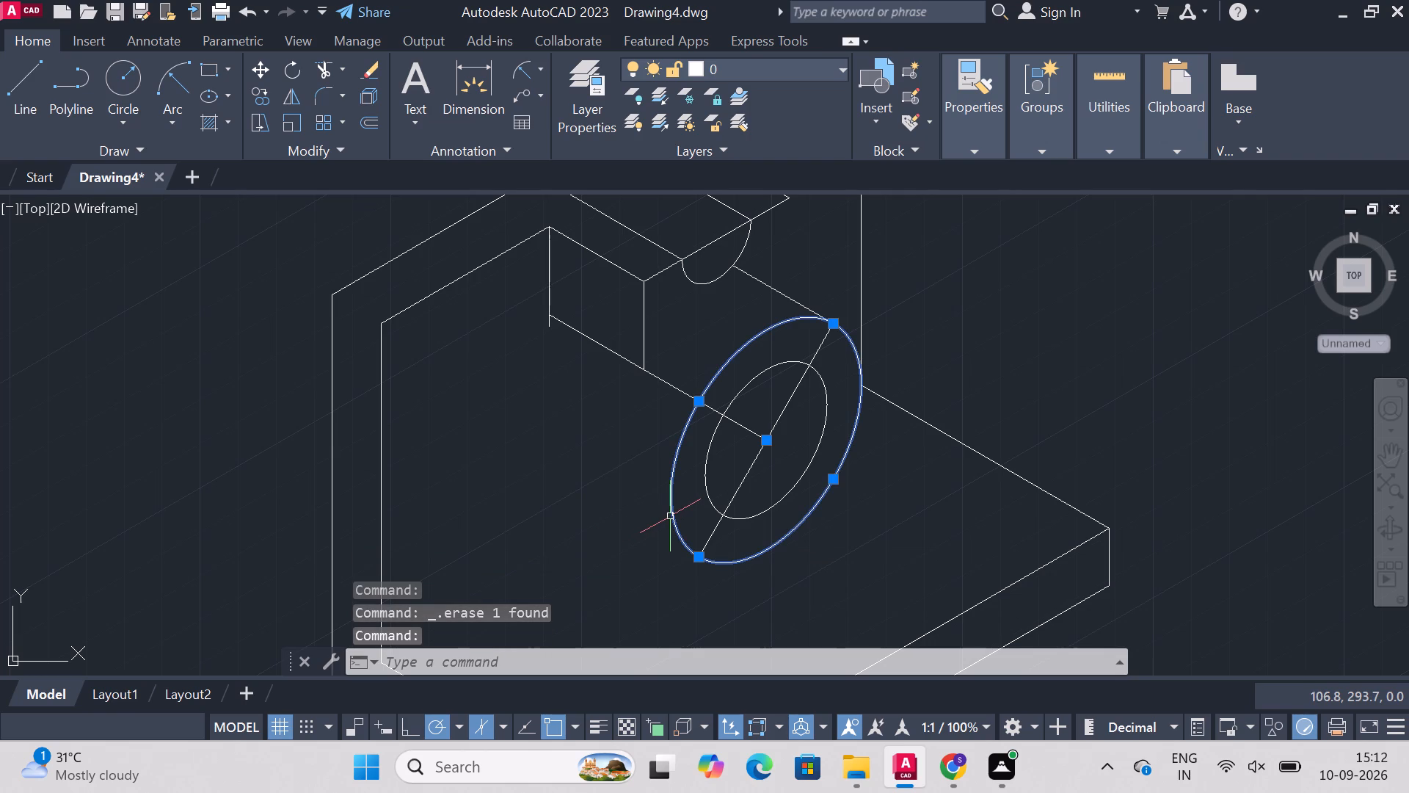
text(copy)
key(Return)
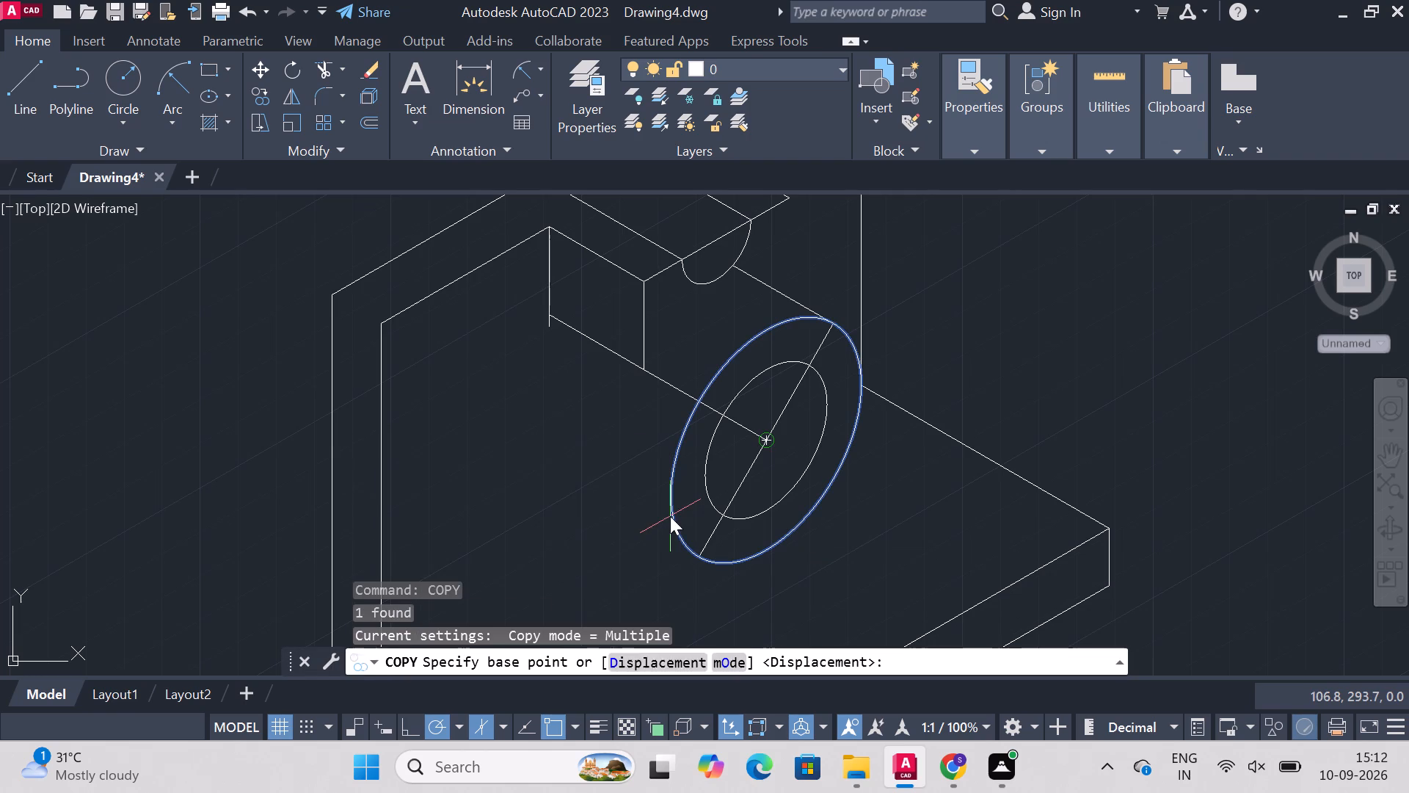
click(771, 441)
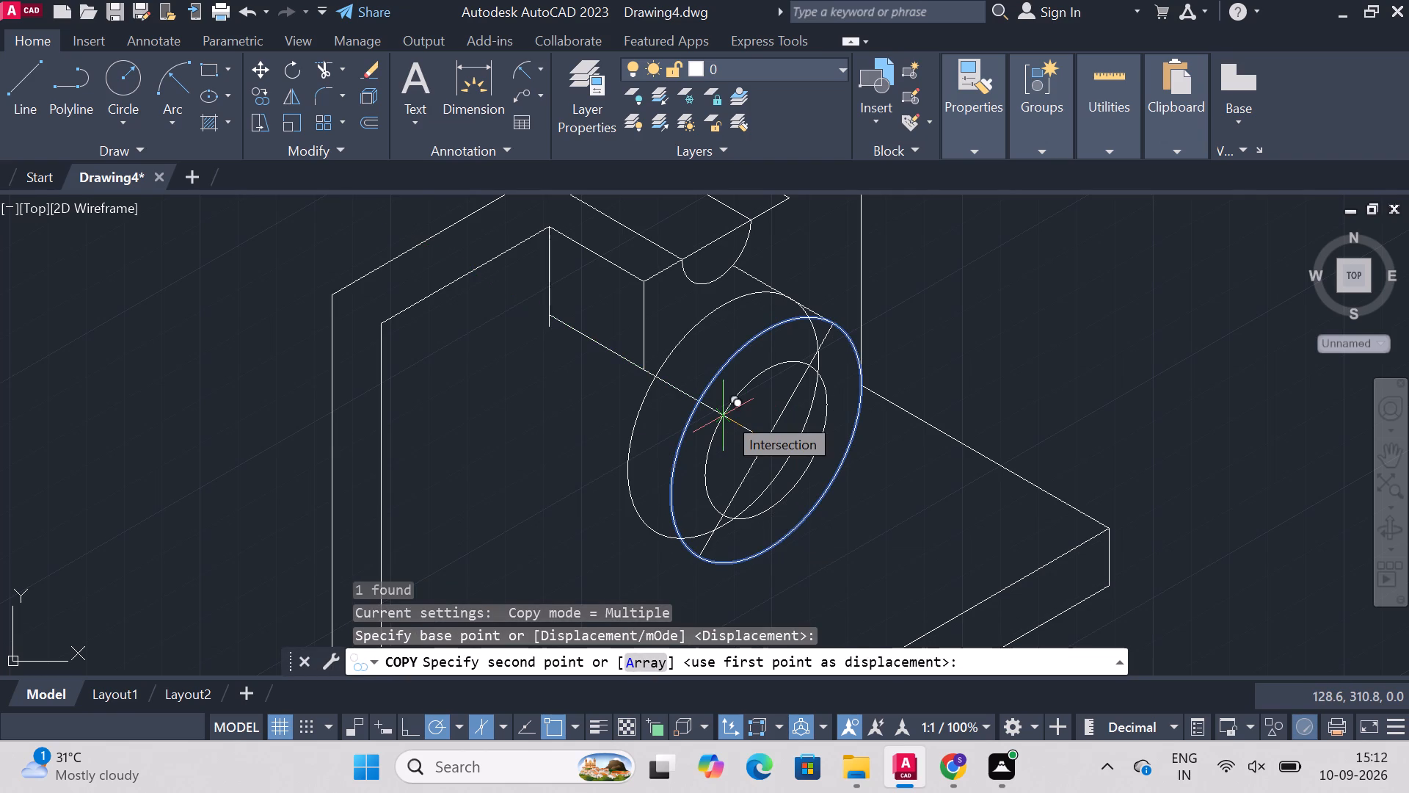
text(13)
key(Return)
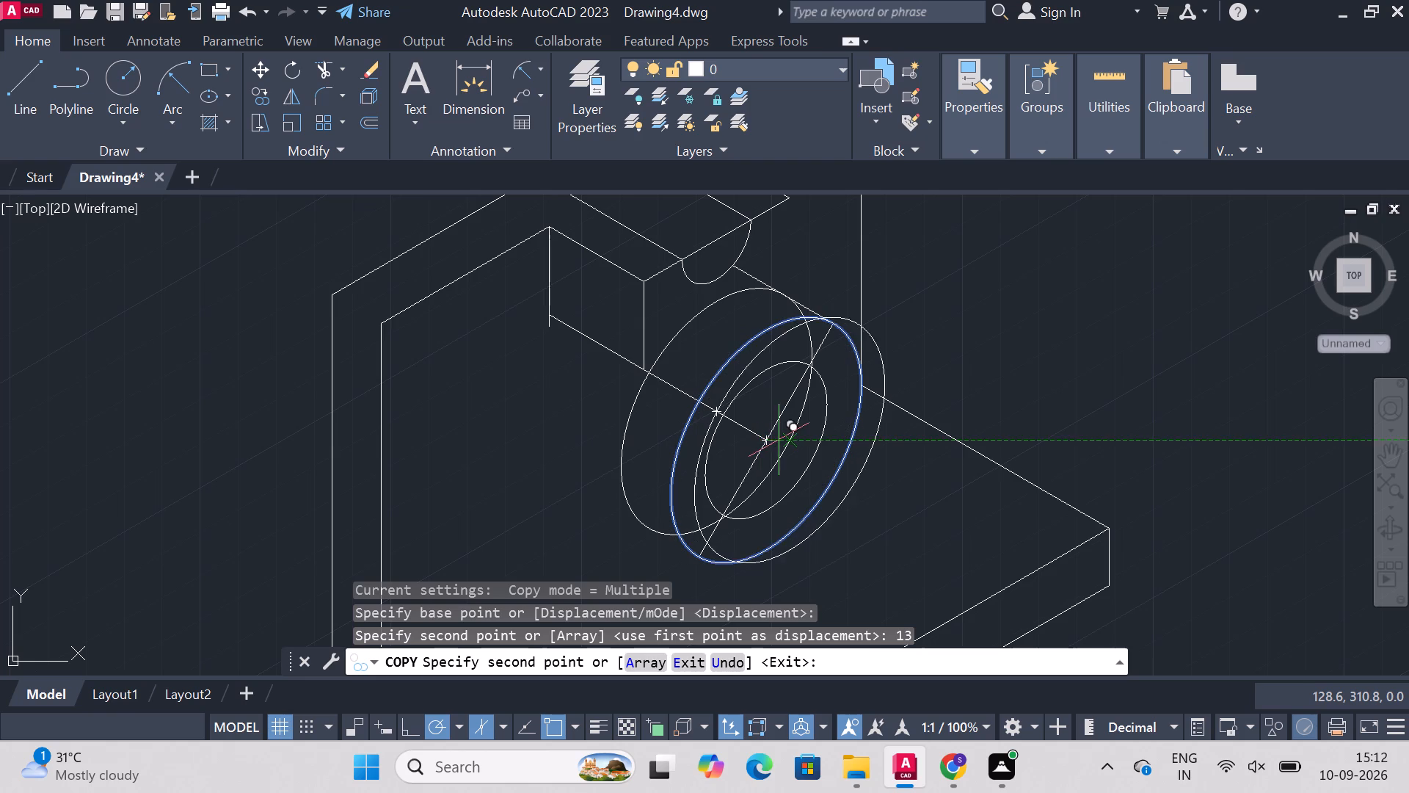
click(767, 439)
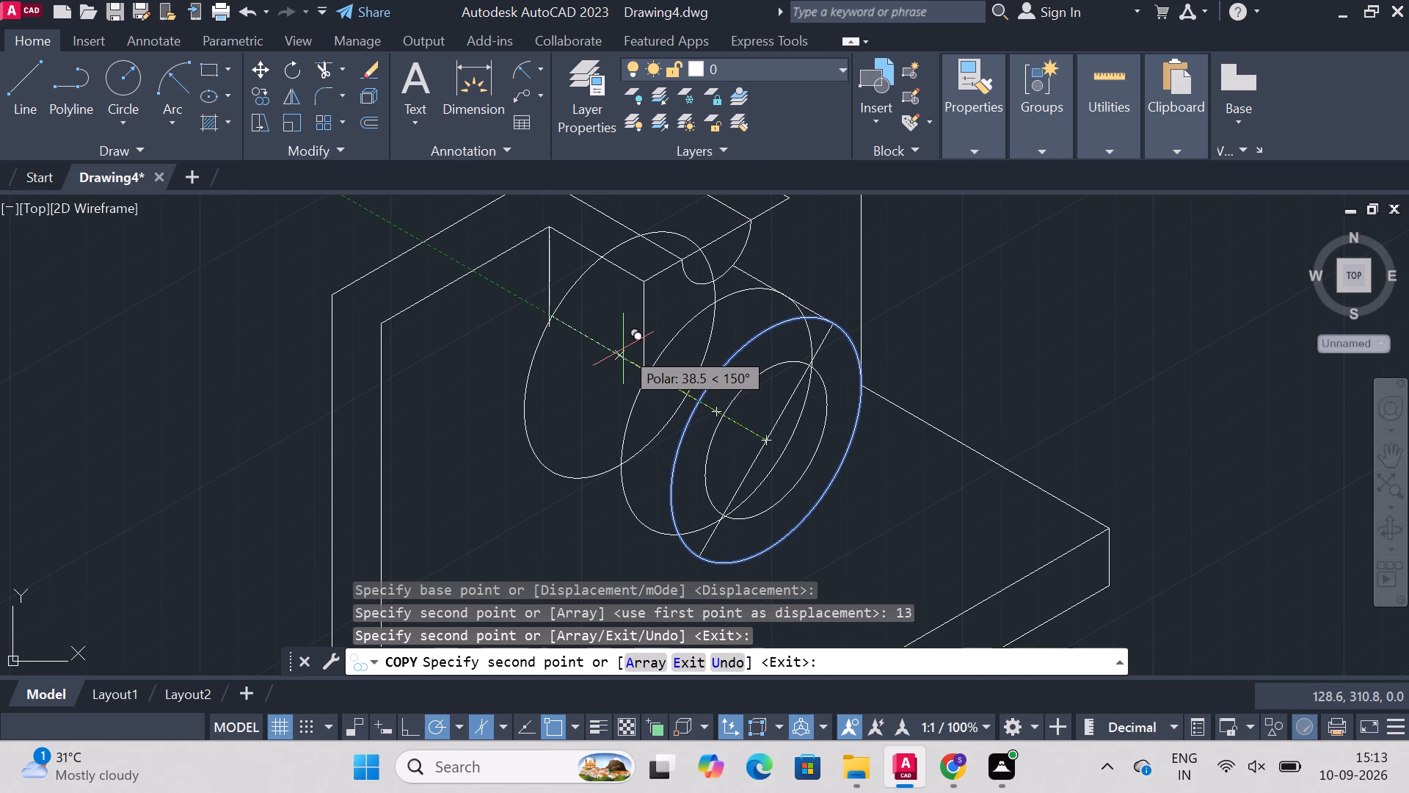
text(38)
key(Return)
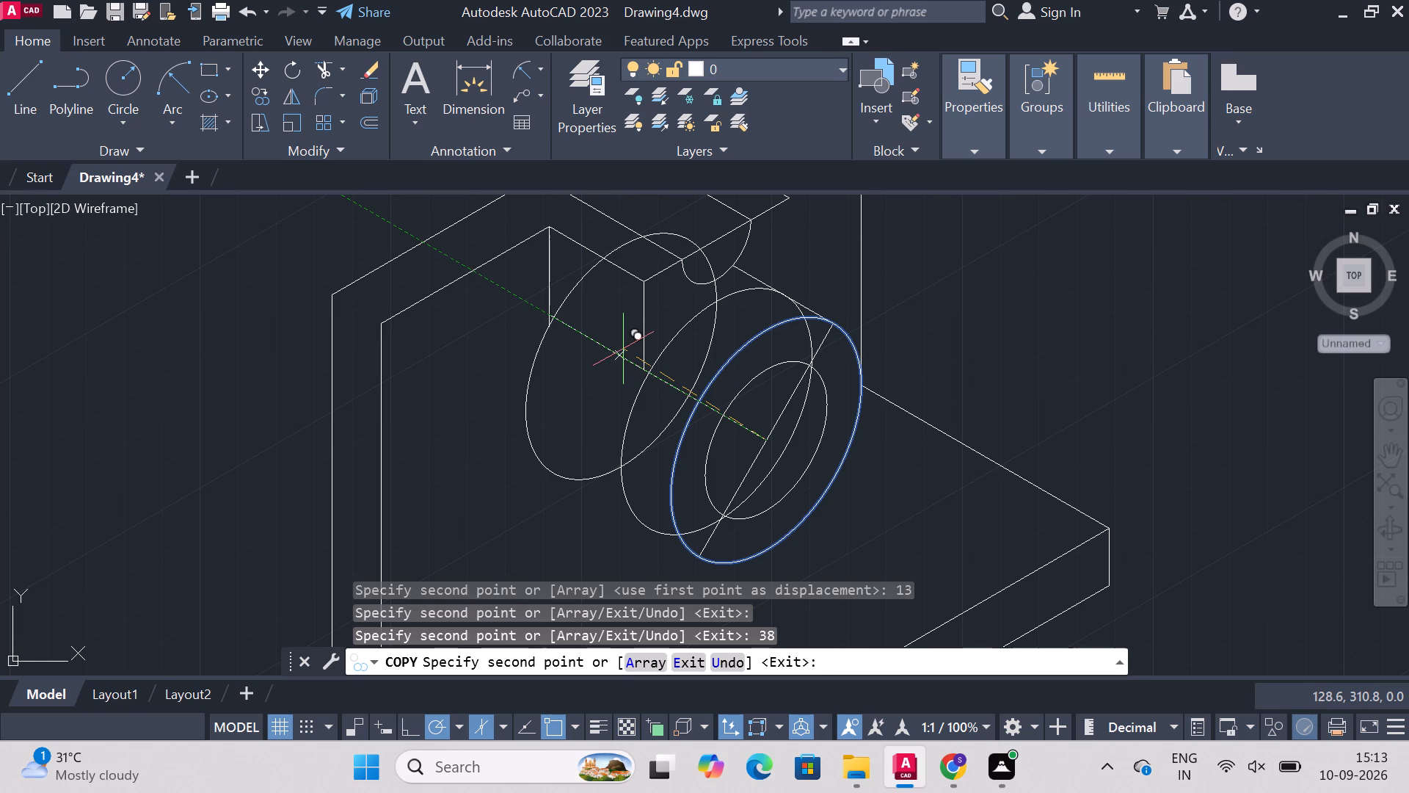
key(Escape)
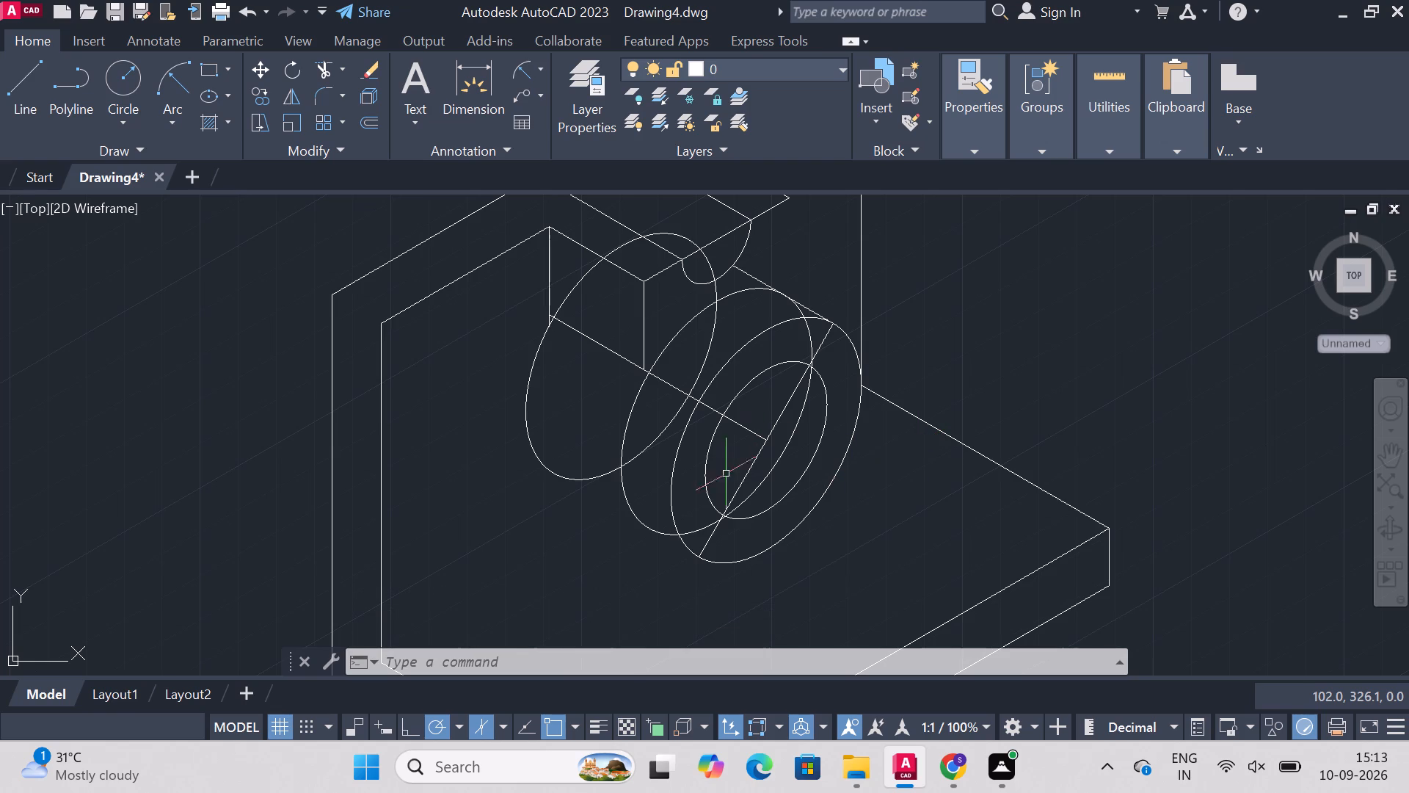
Delete all the boss isocircles: the front outer one with its duplicate, the inner one and both copies along the axis.
click(682, 441)
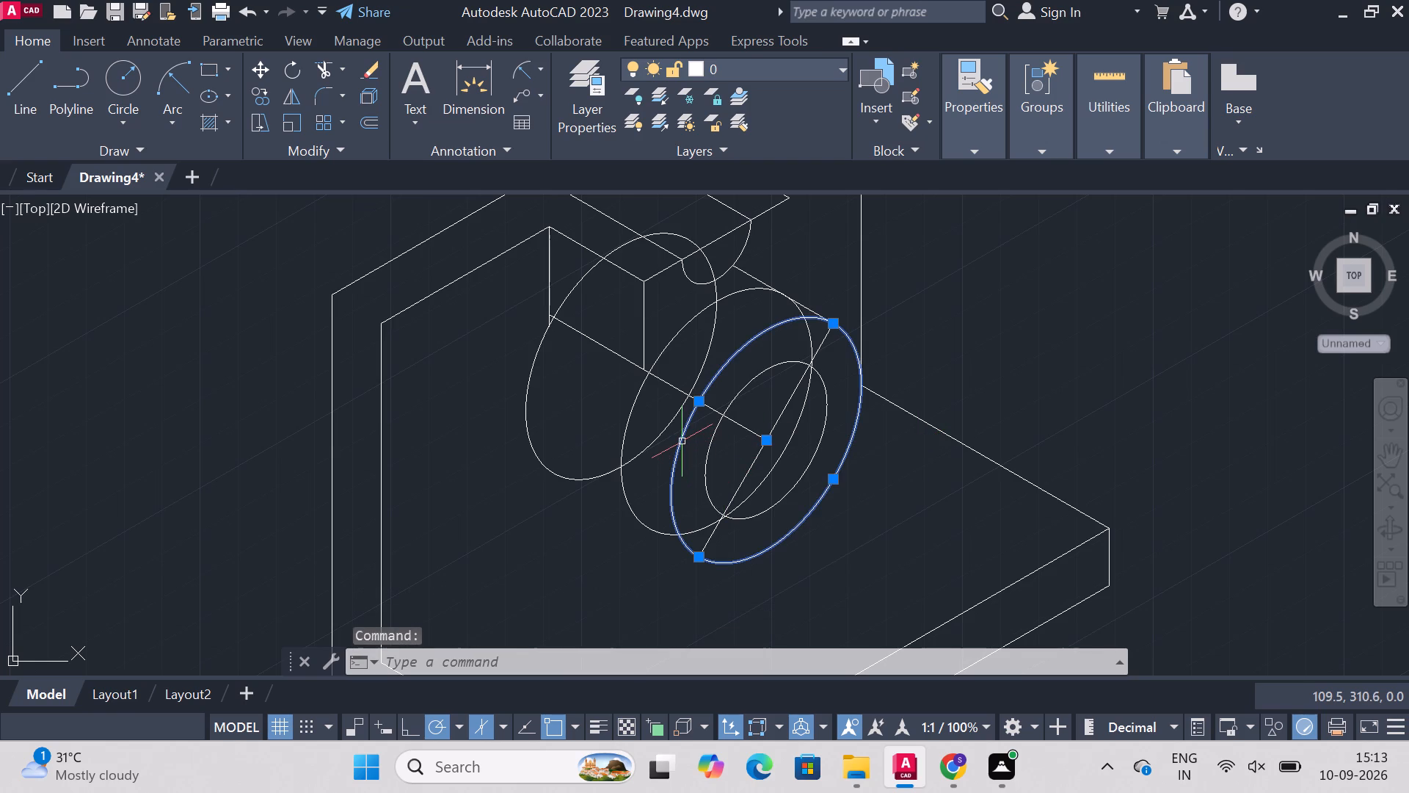
key(Delete)
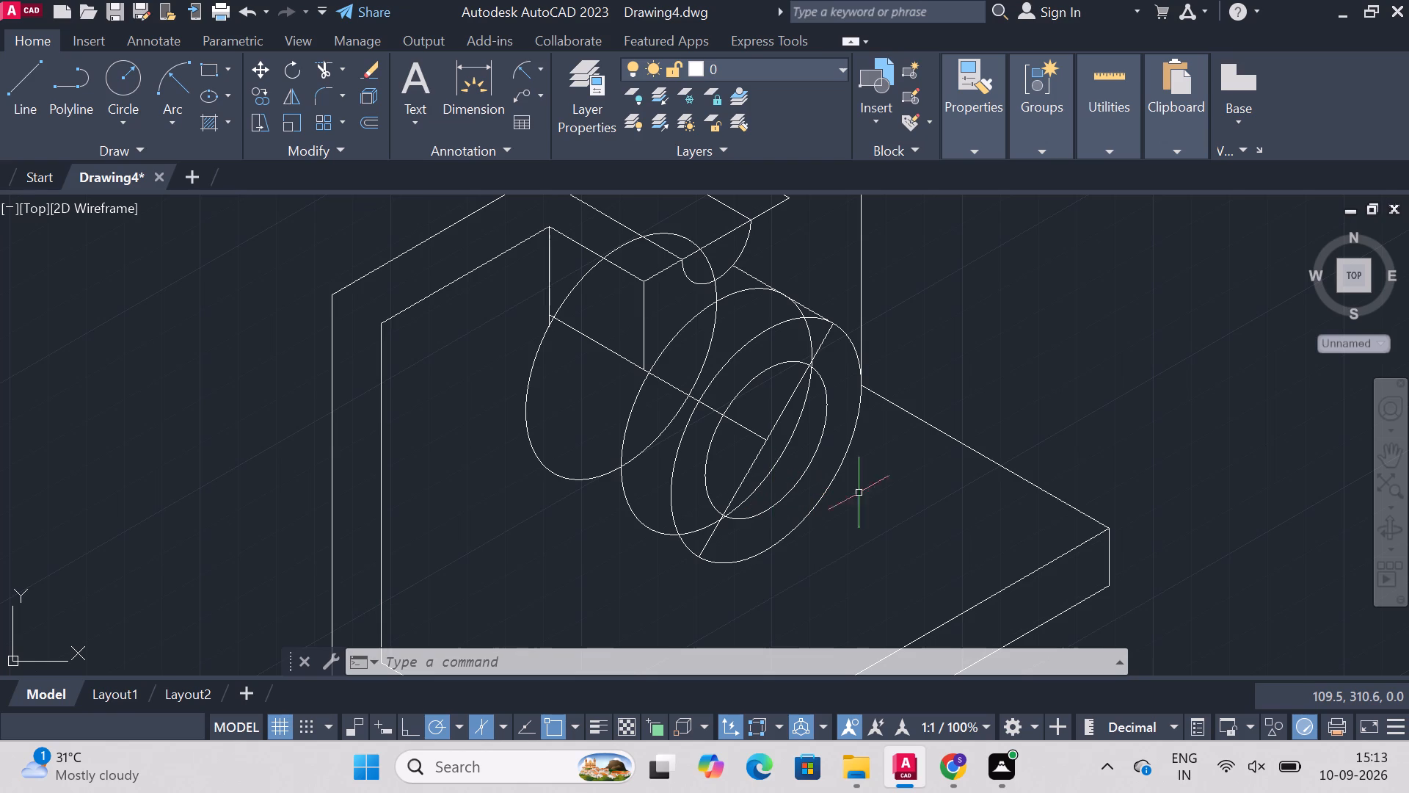
click(818, 507)
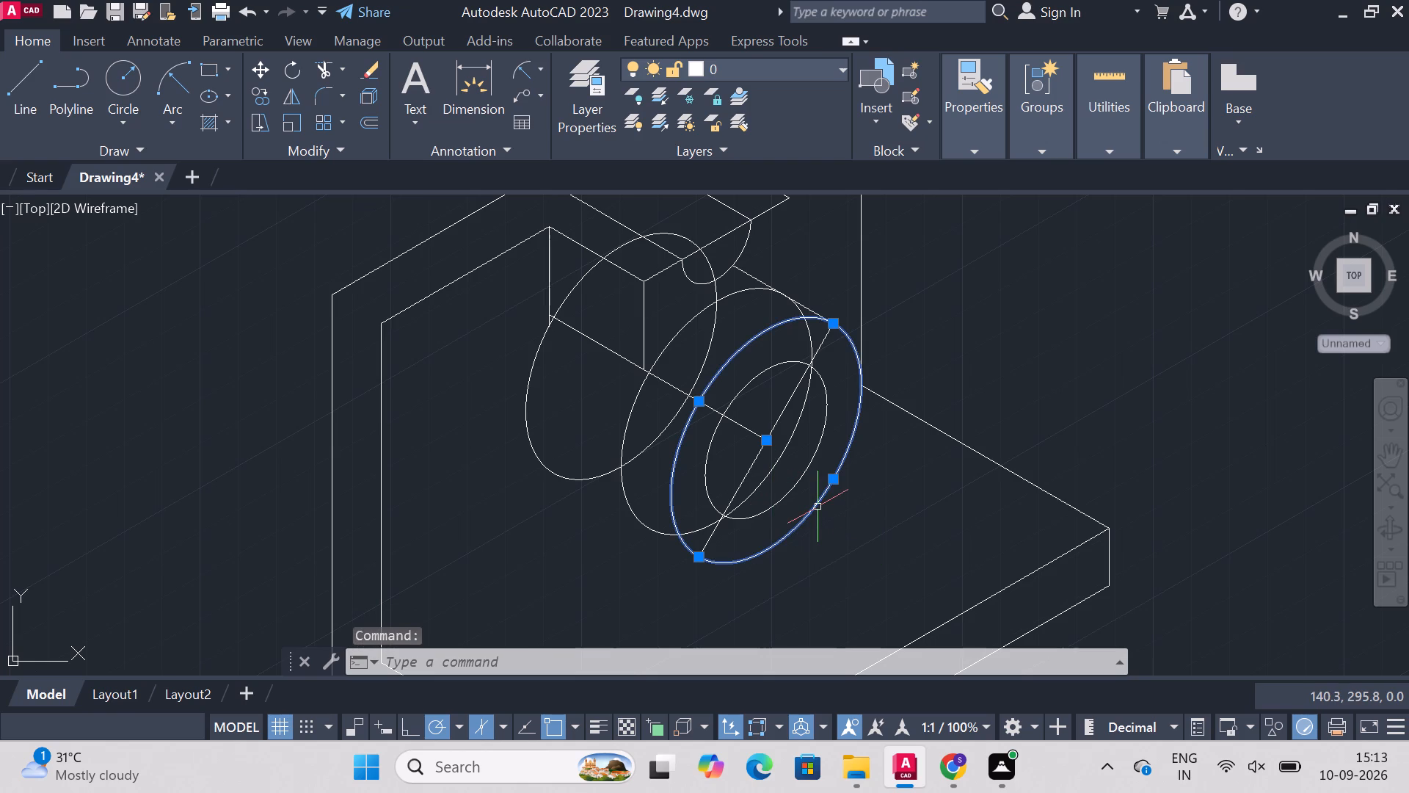
key(Delete)
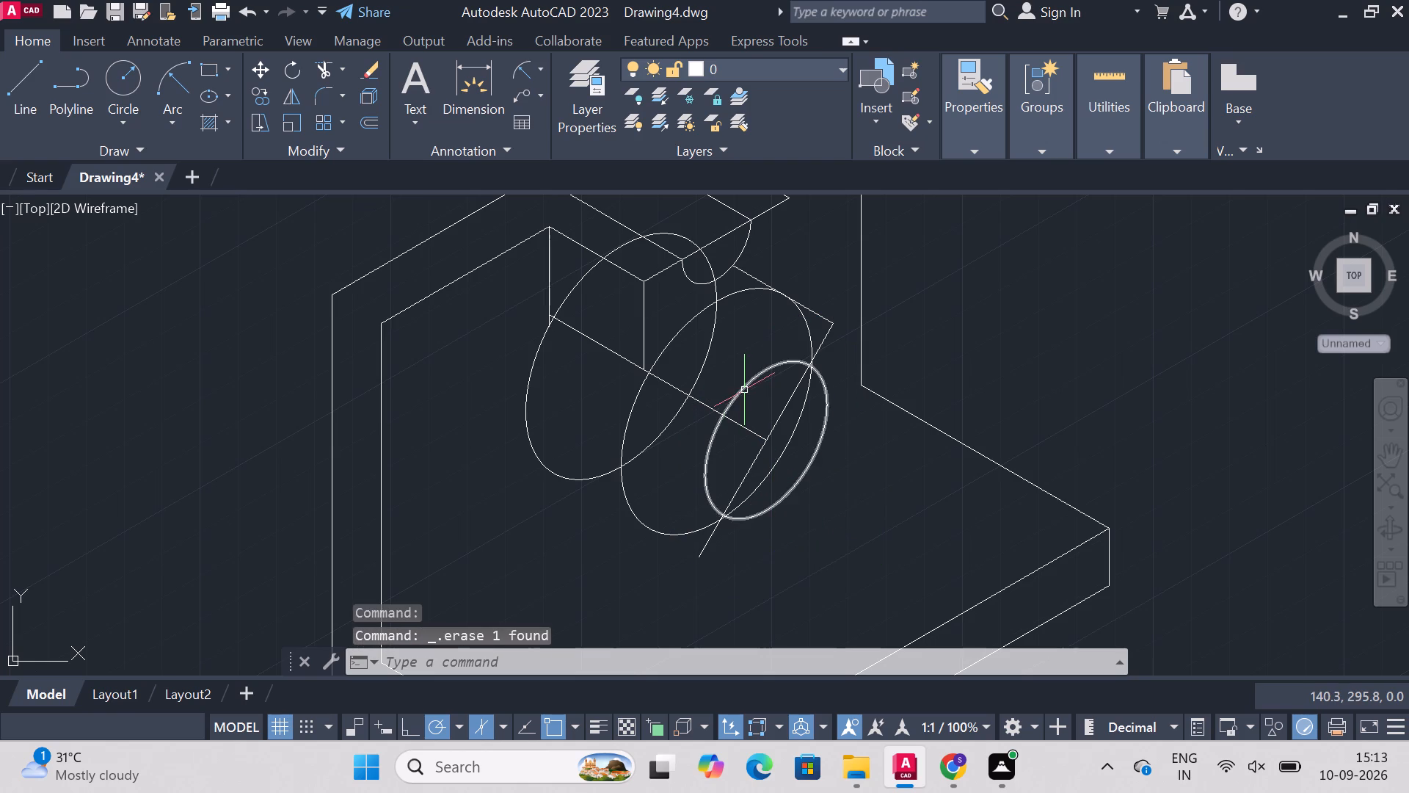
click(744, 390)
key(Delete)
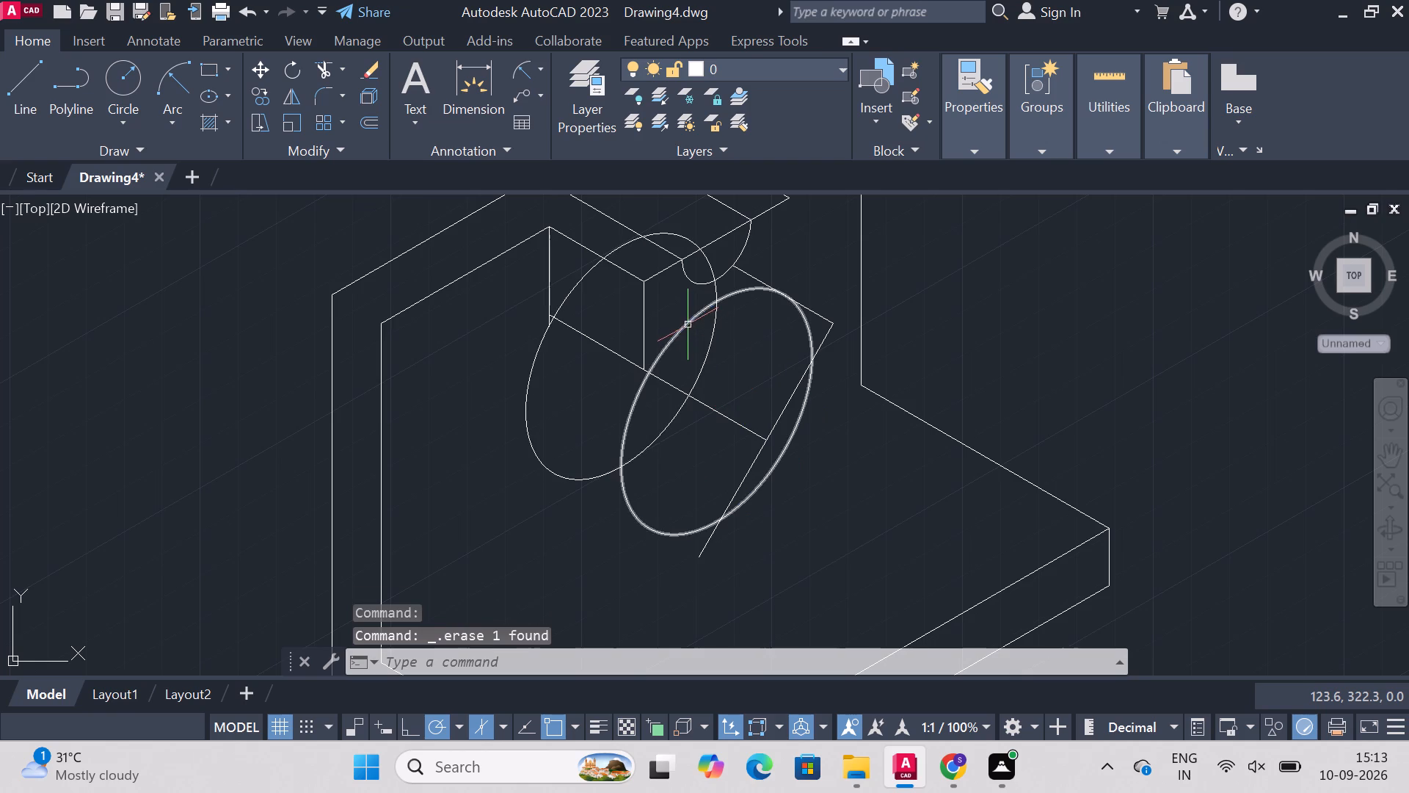
click(688, 324)
key(Delete)
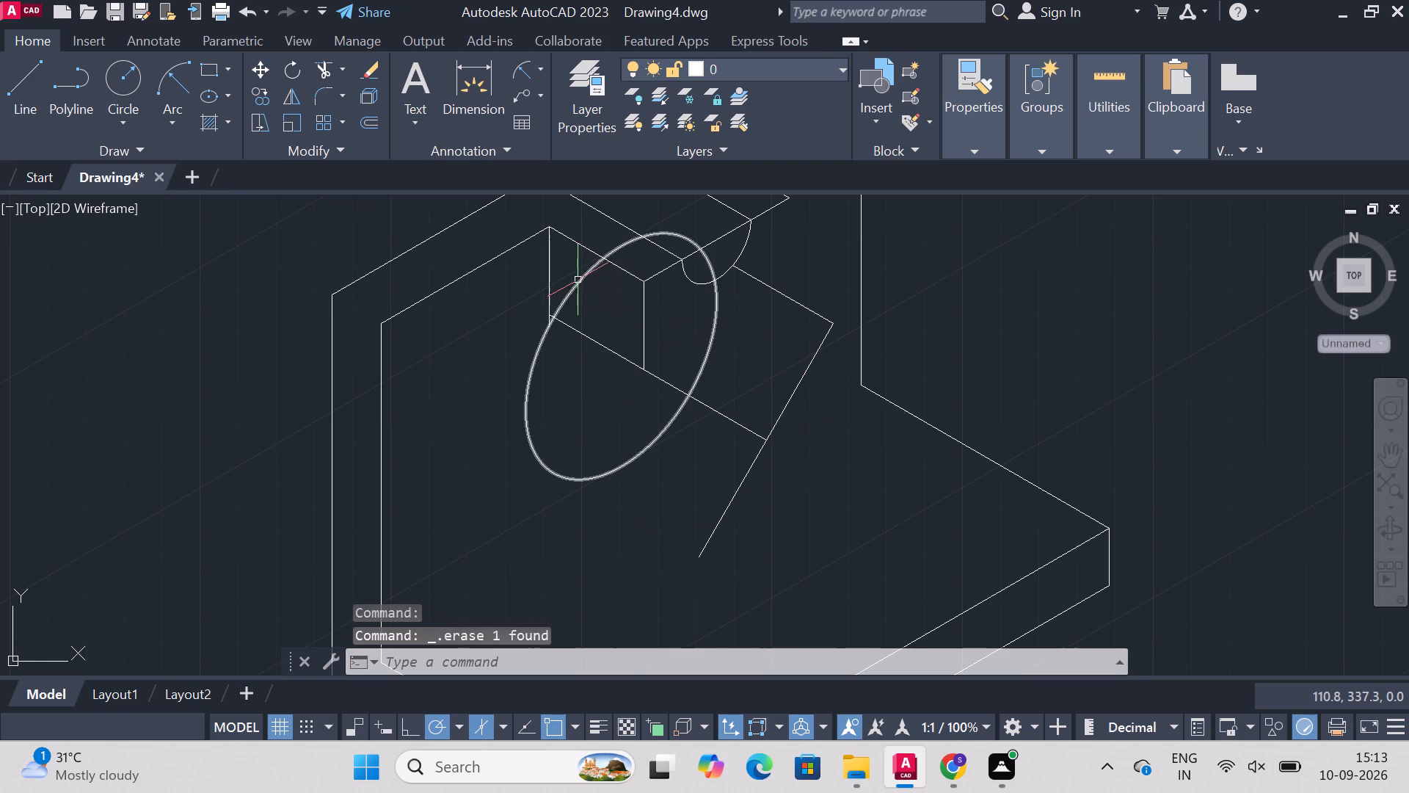
click(580, 280)
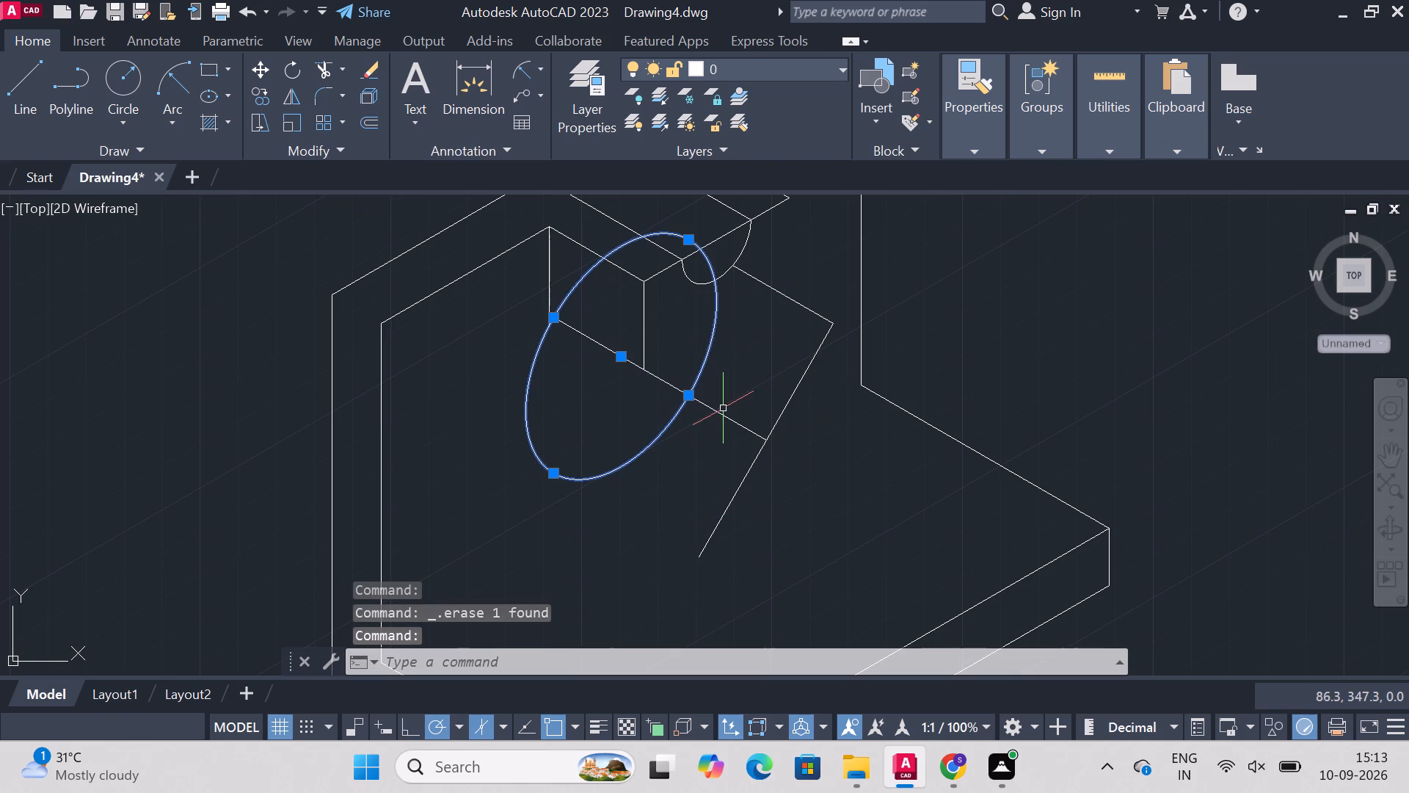
key(Delete)
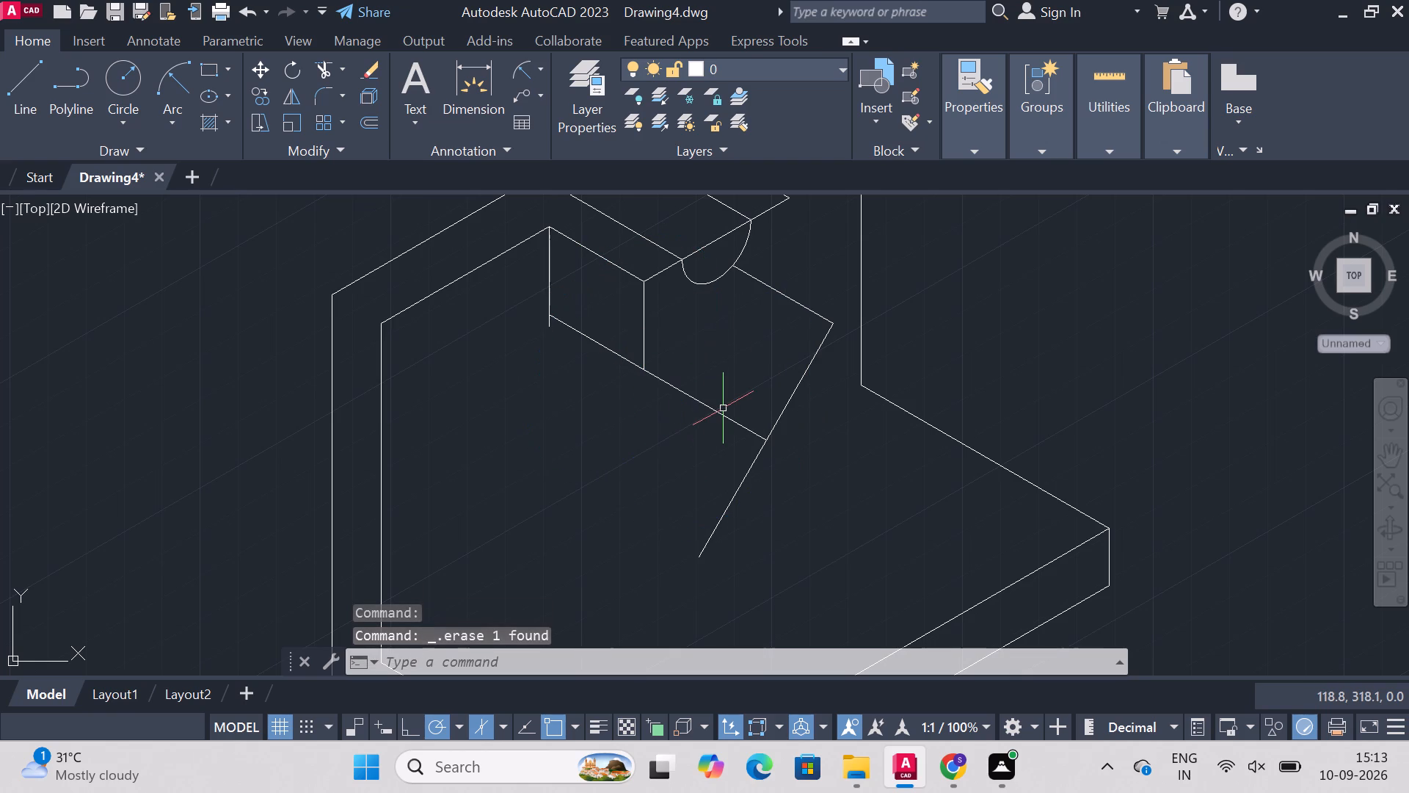
Delete the two vertical lines behind the boss and the boss's upper edge line.
click(552, 281)
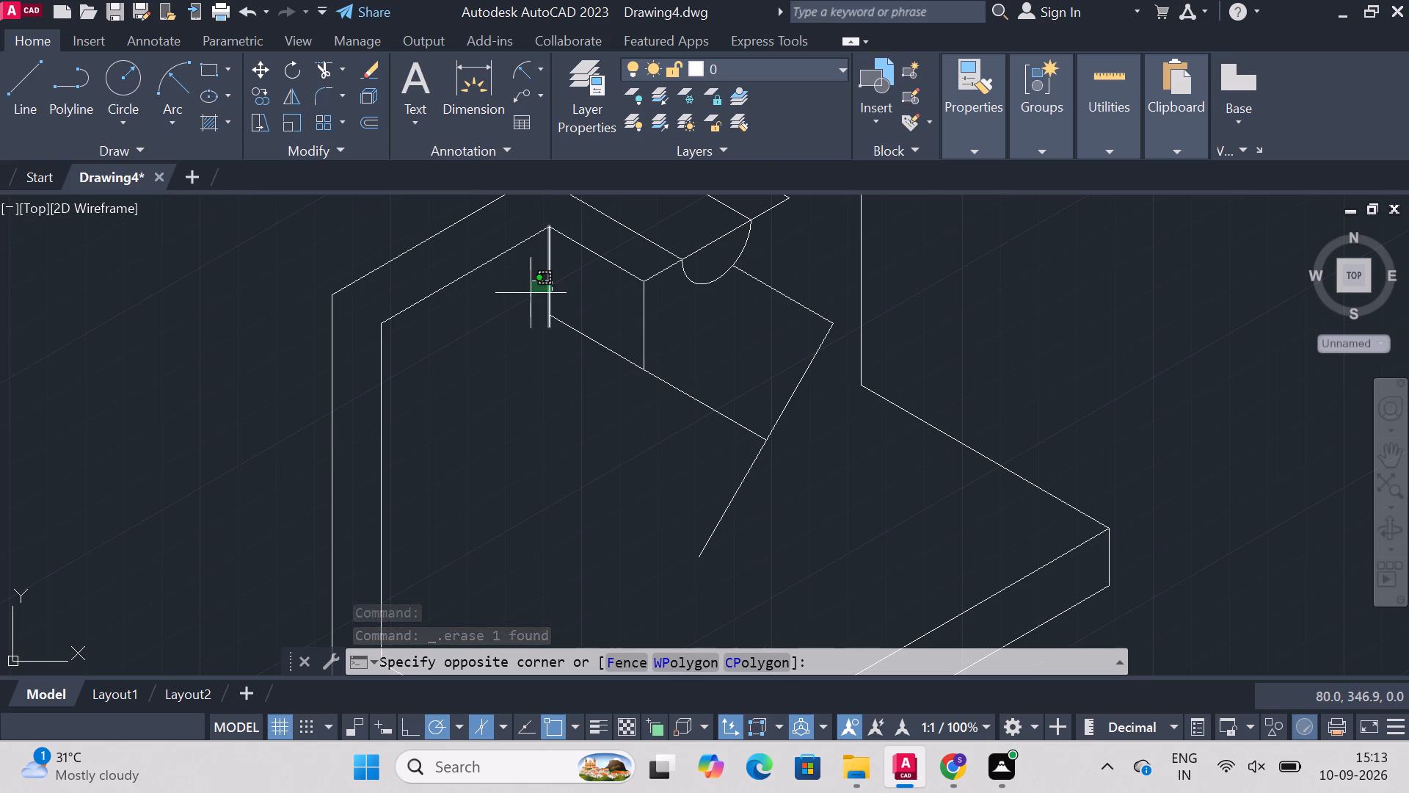
click(542, 288)
key(Delete)
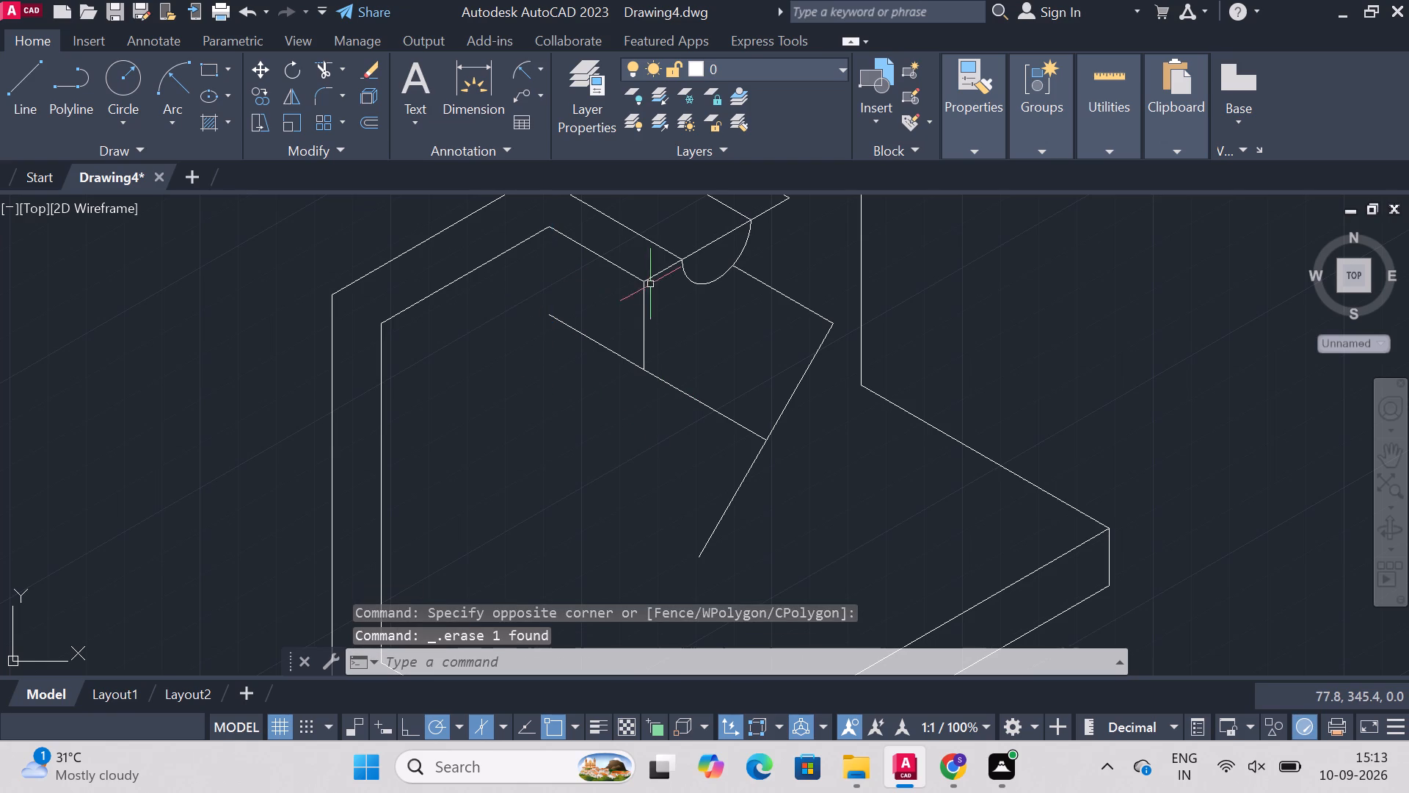
click(645, 303)
key(Delete)
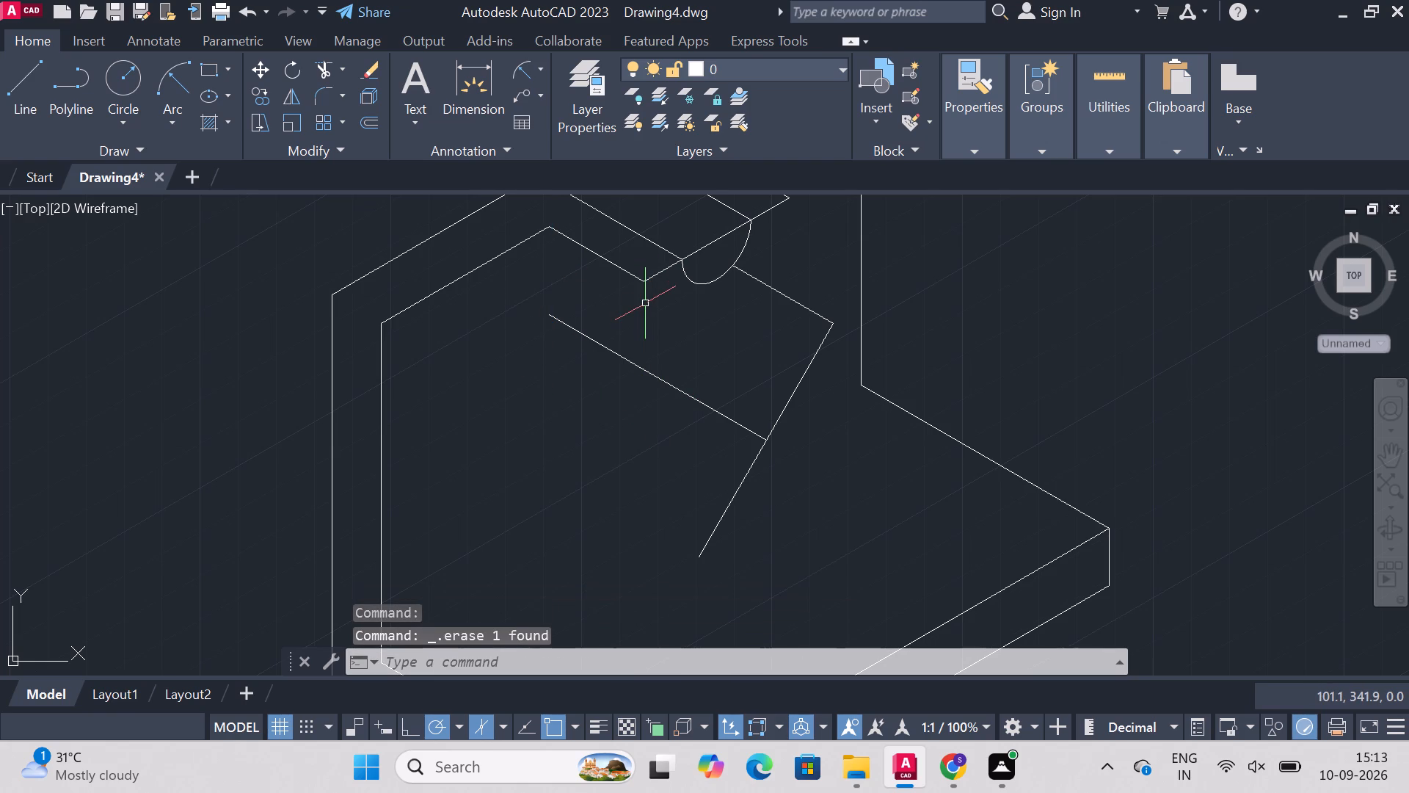
click(773, 291)
key(Delete)
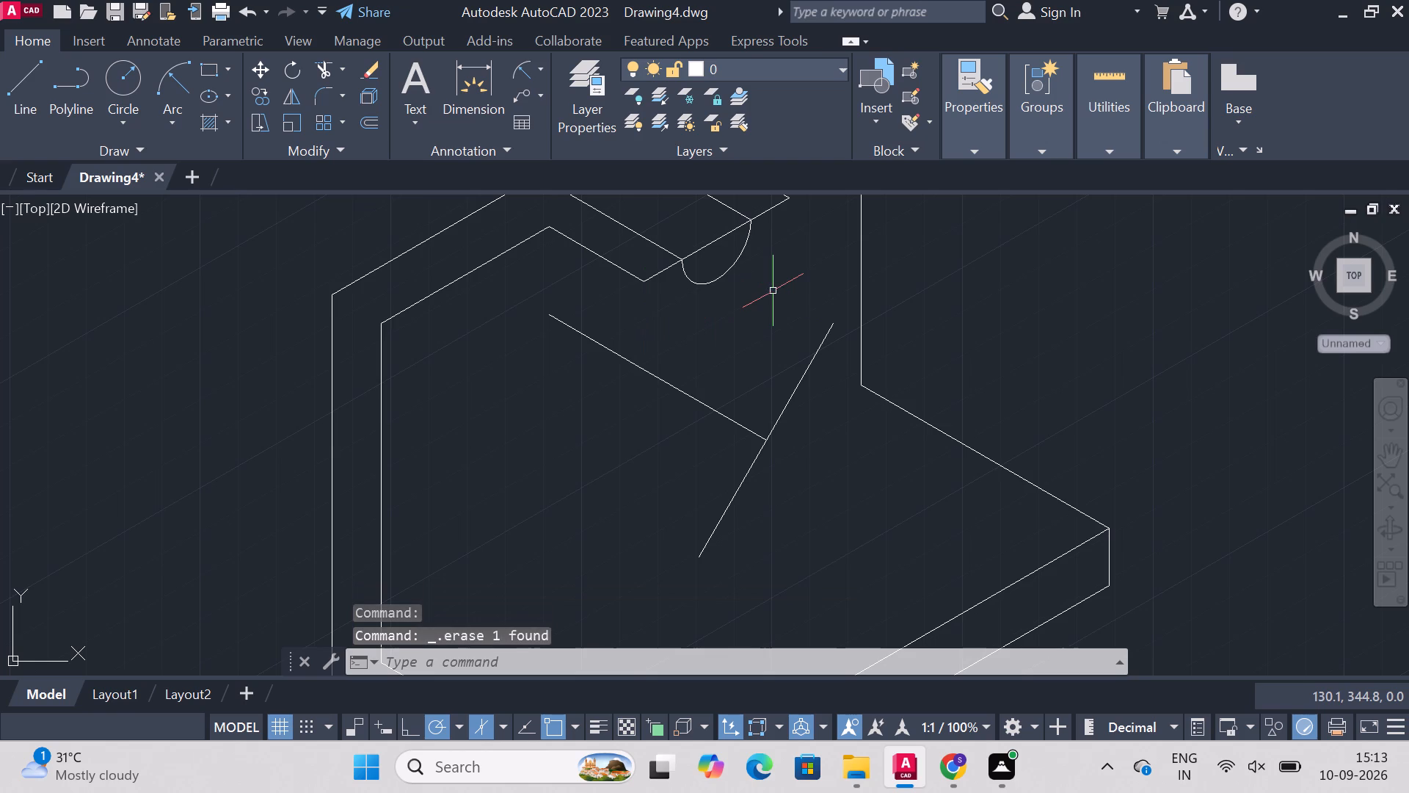
Delete the boss's remaining construction lines: both halves of the sloping diameter line and all segments of the axis line.
click(801, 395)
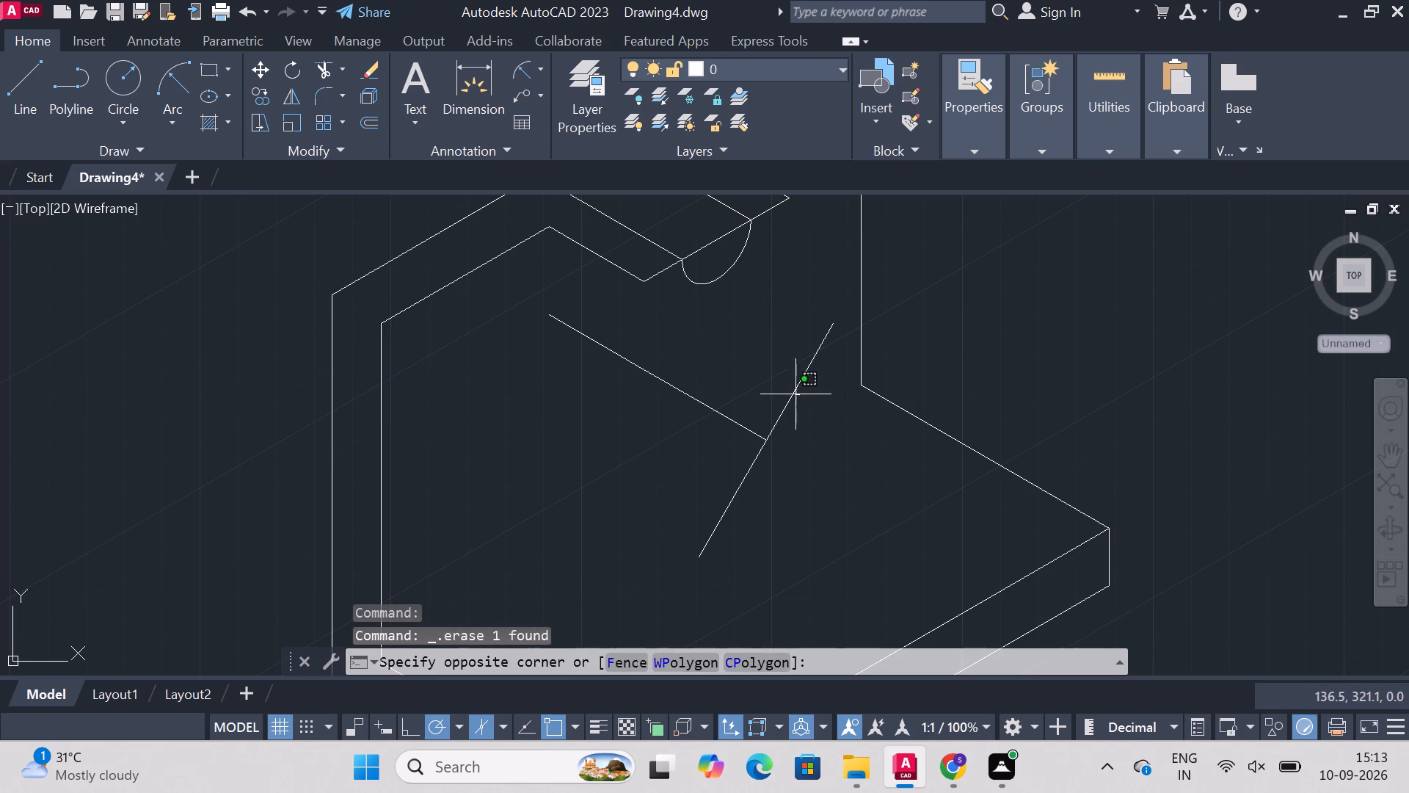
click(780, 387)
key(Delete)
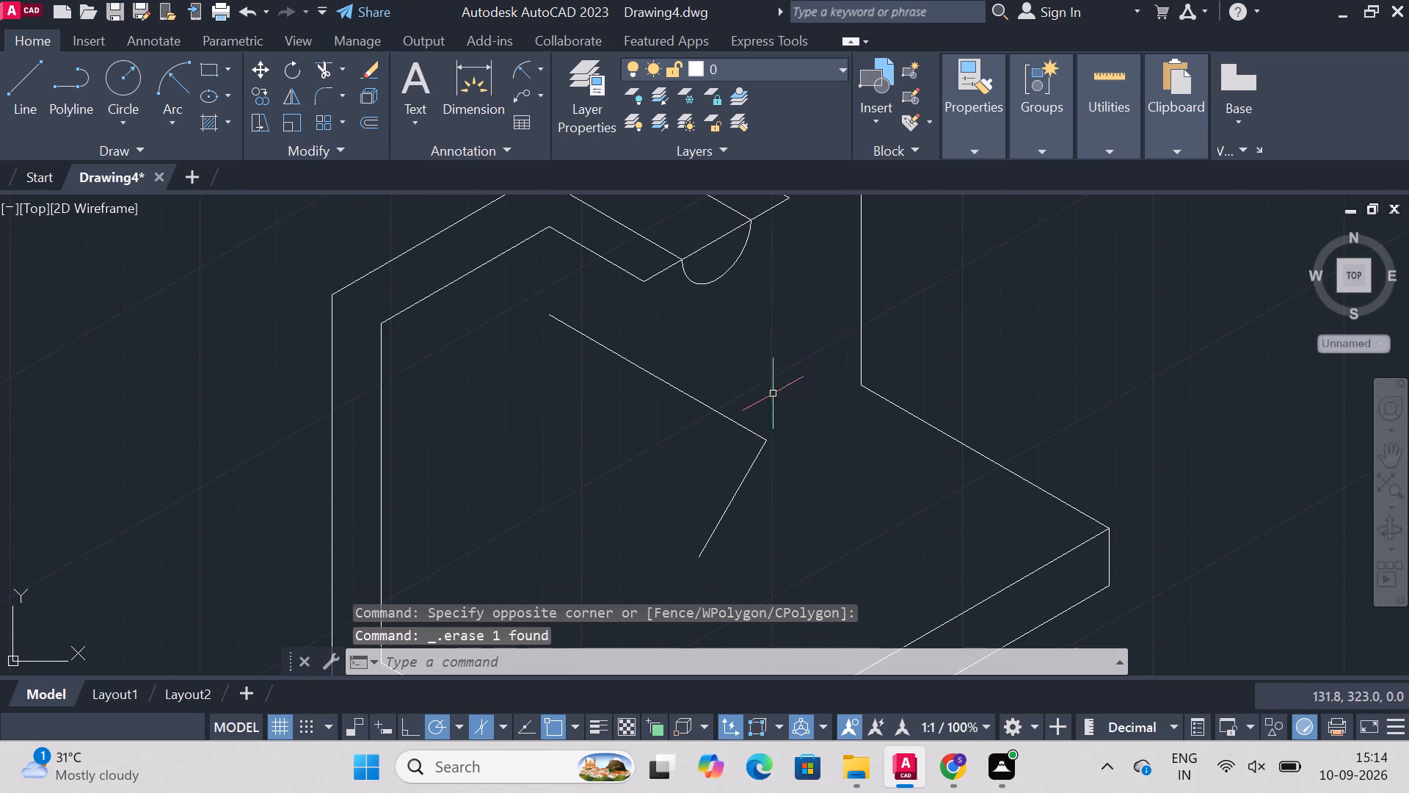
click(724, 420)
key(Delete)
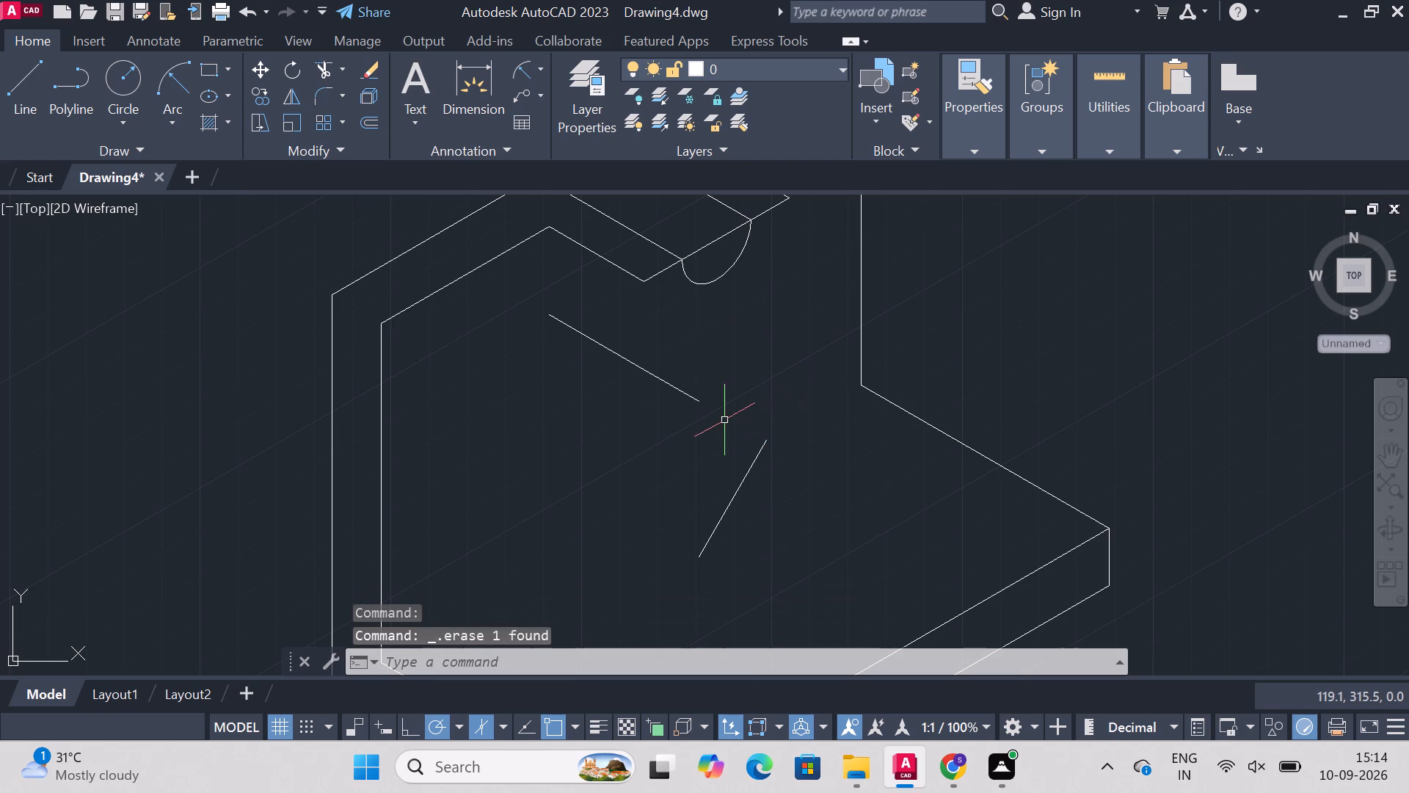
click(666, 383)
key(Delete)
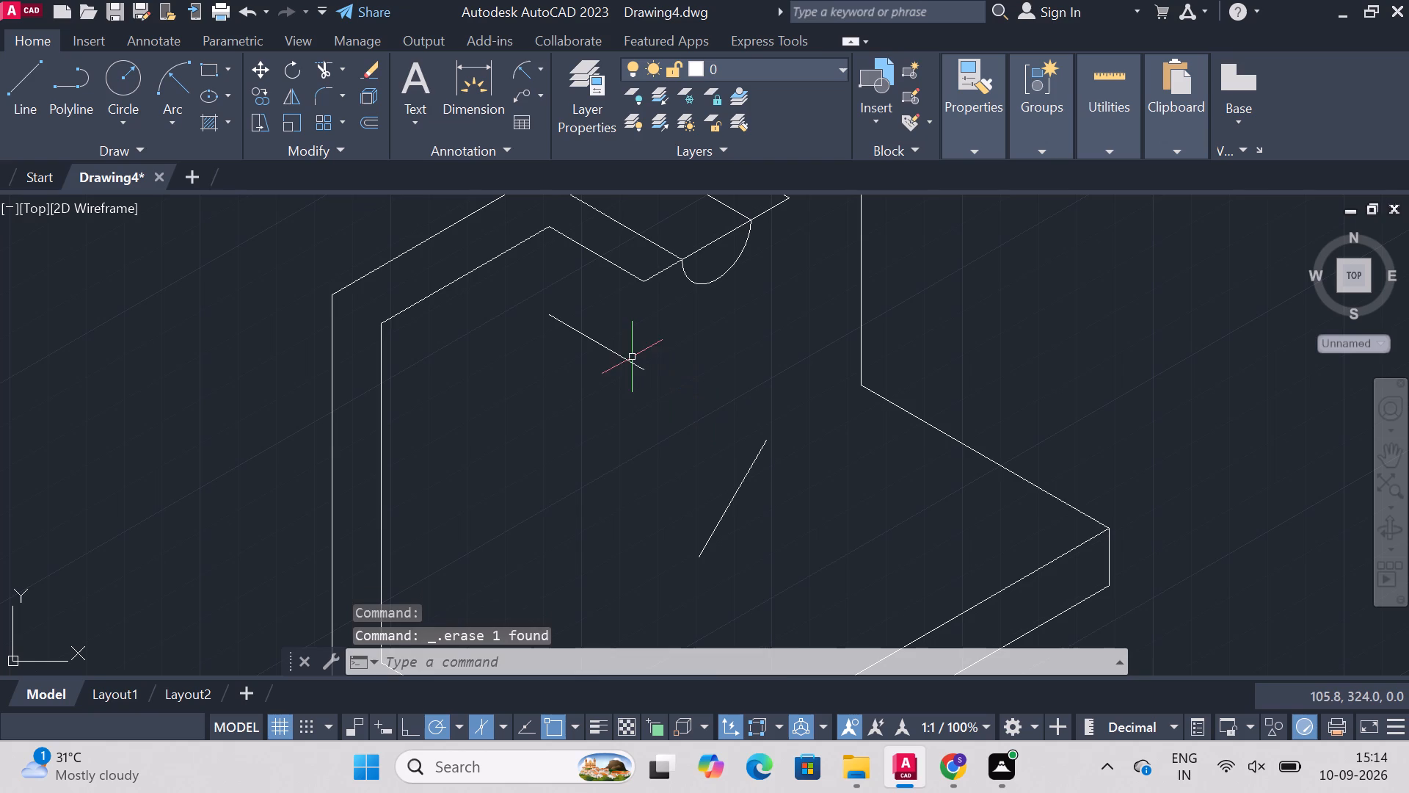
click(632, 357)
click(627, 362)
key(Delete)
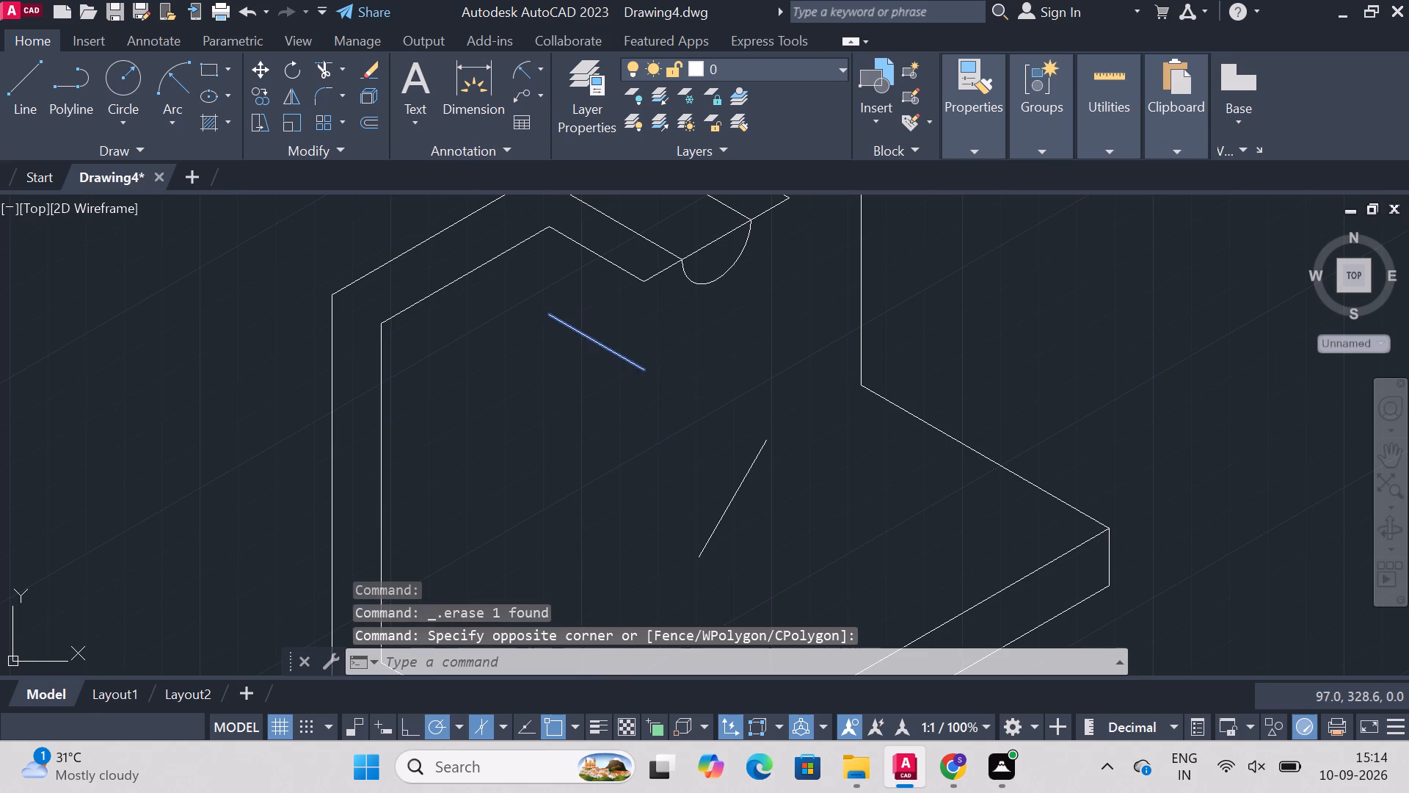
click(734, 493)
key(Delete)
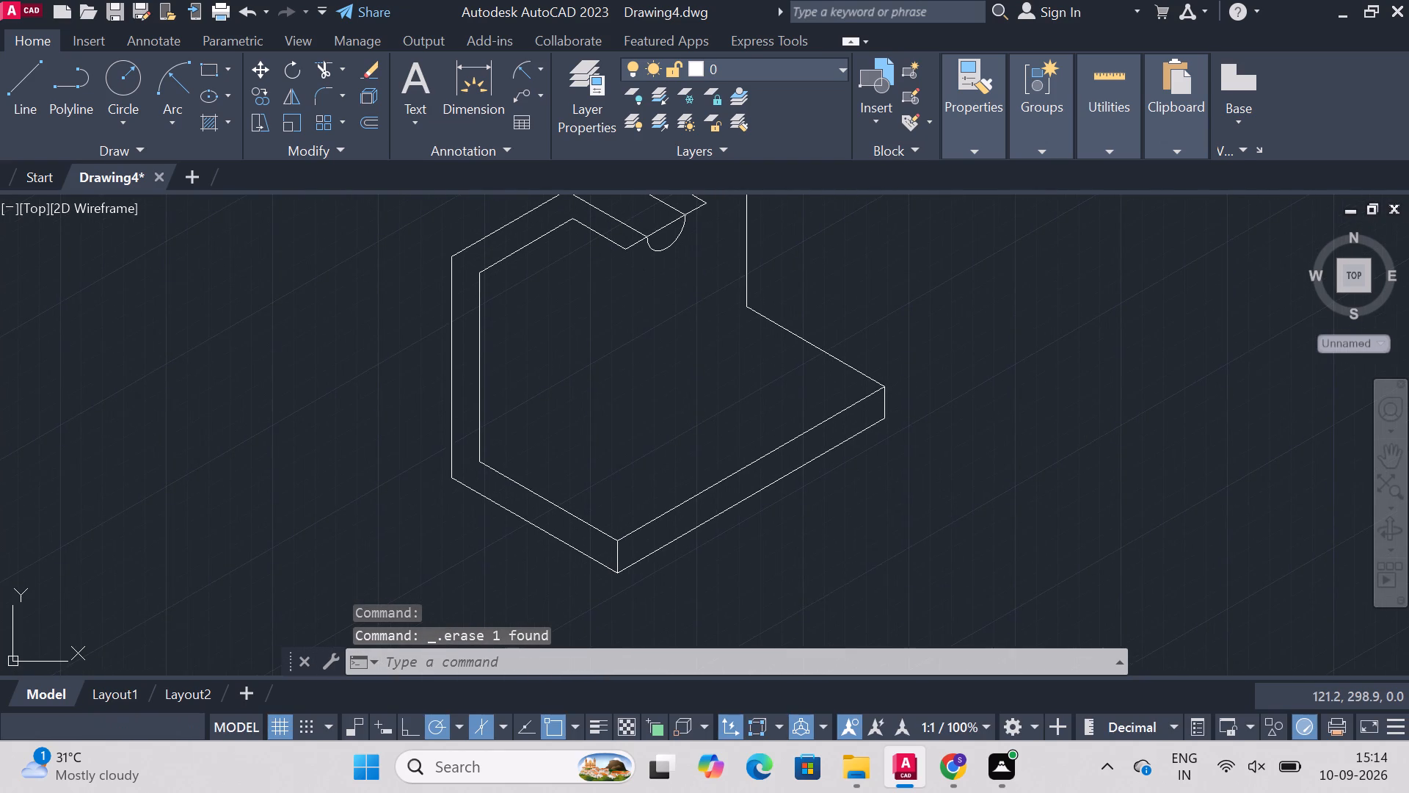
Draw a line from the base's front top corner 63 along the 30° top edge, continuing 38 vertically upward.
text(line)
key(Return)
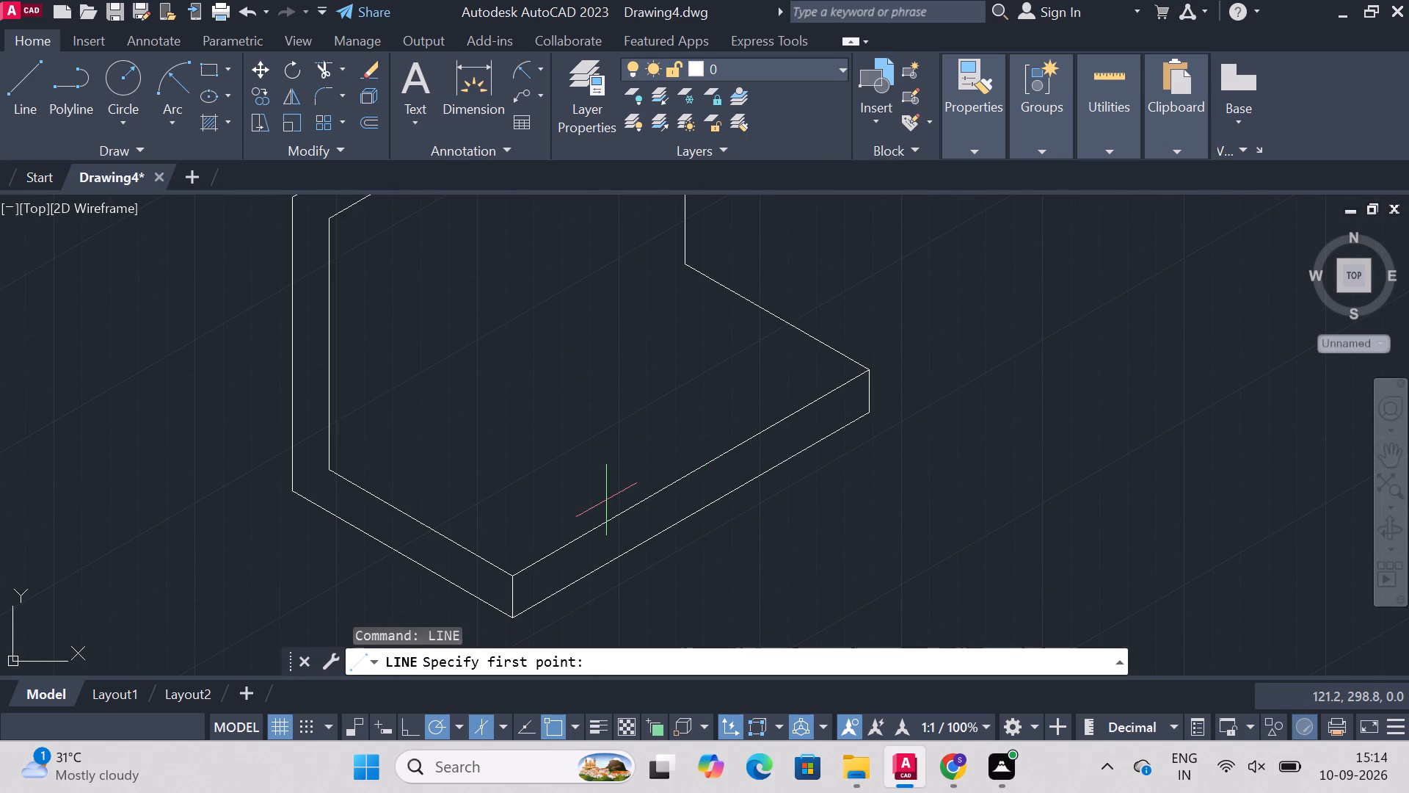
click(514, 579)
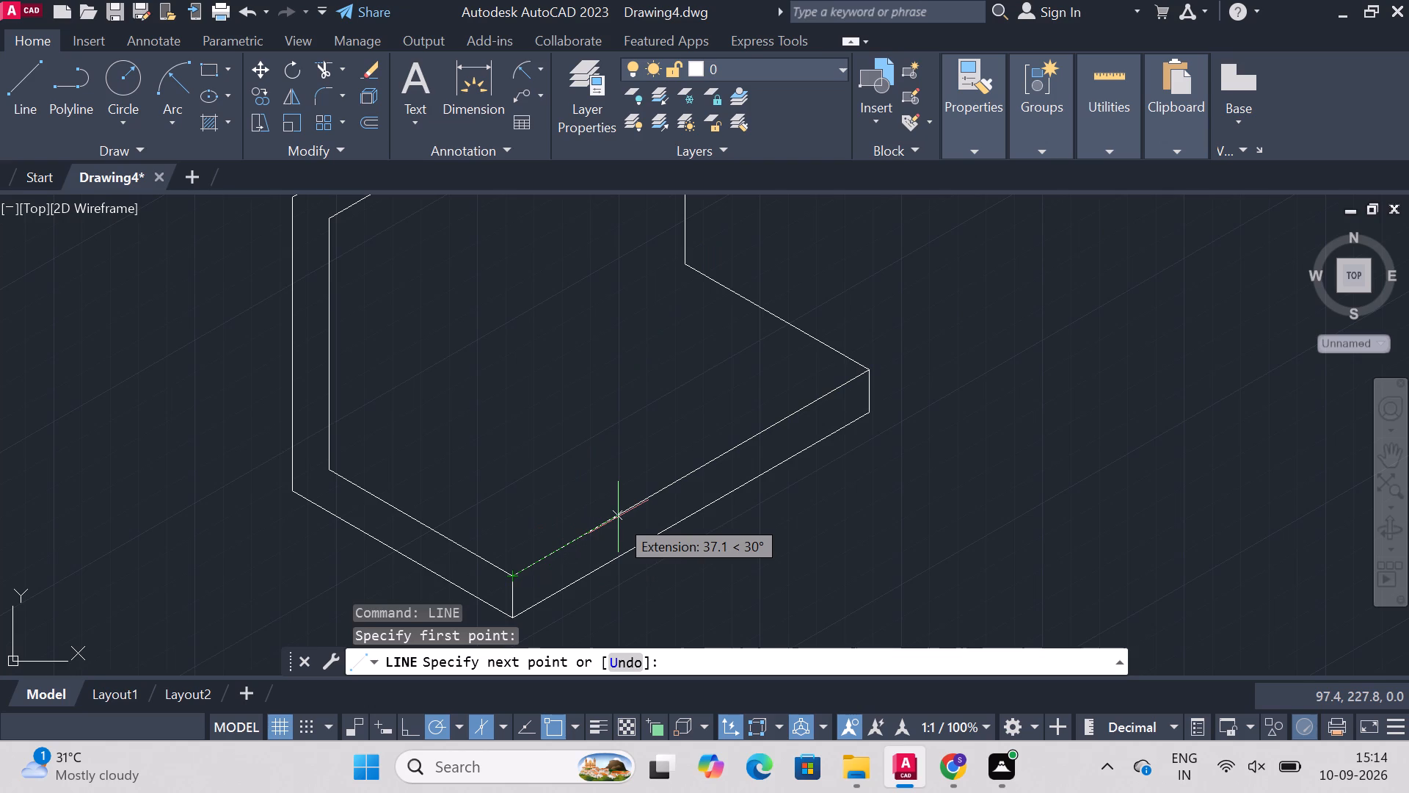
text(63)
key(Return)
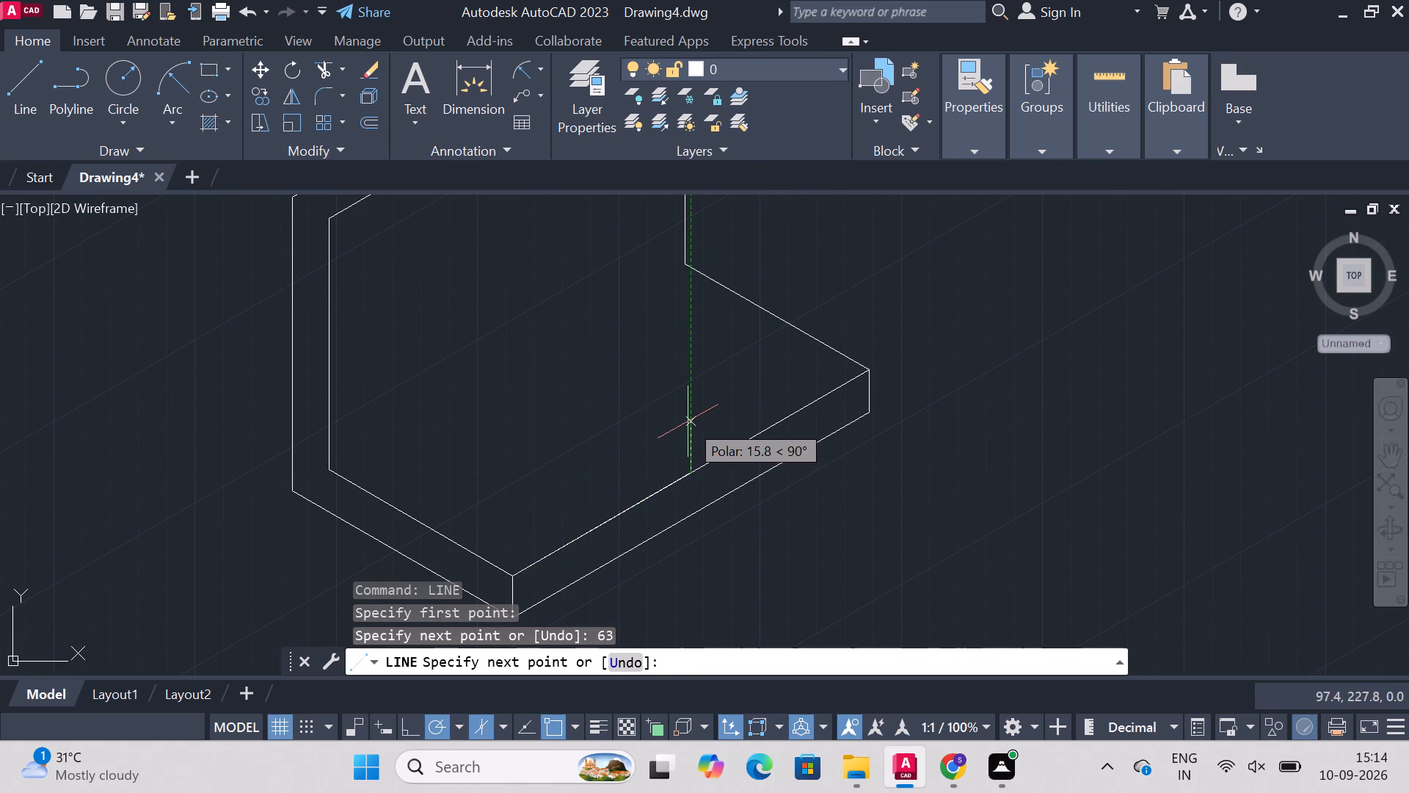
text(38)
key(Return)
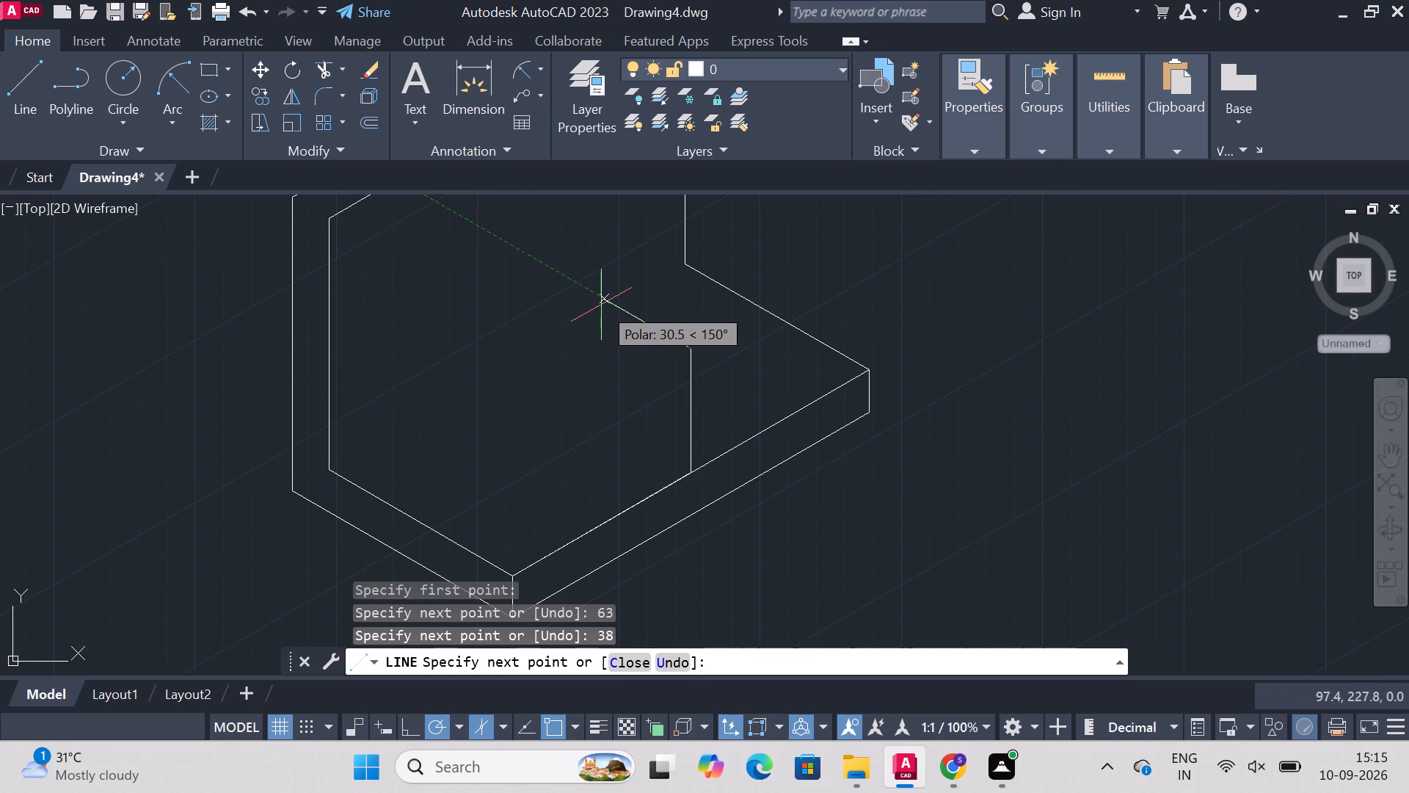
key(Escape)
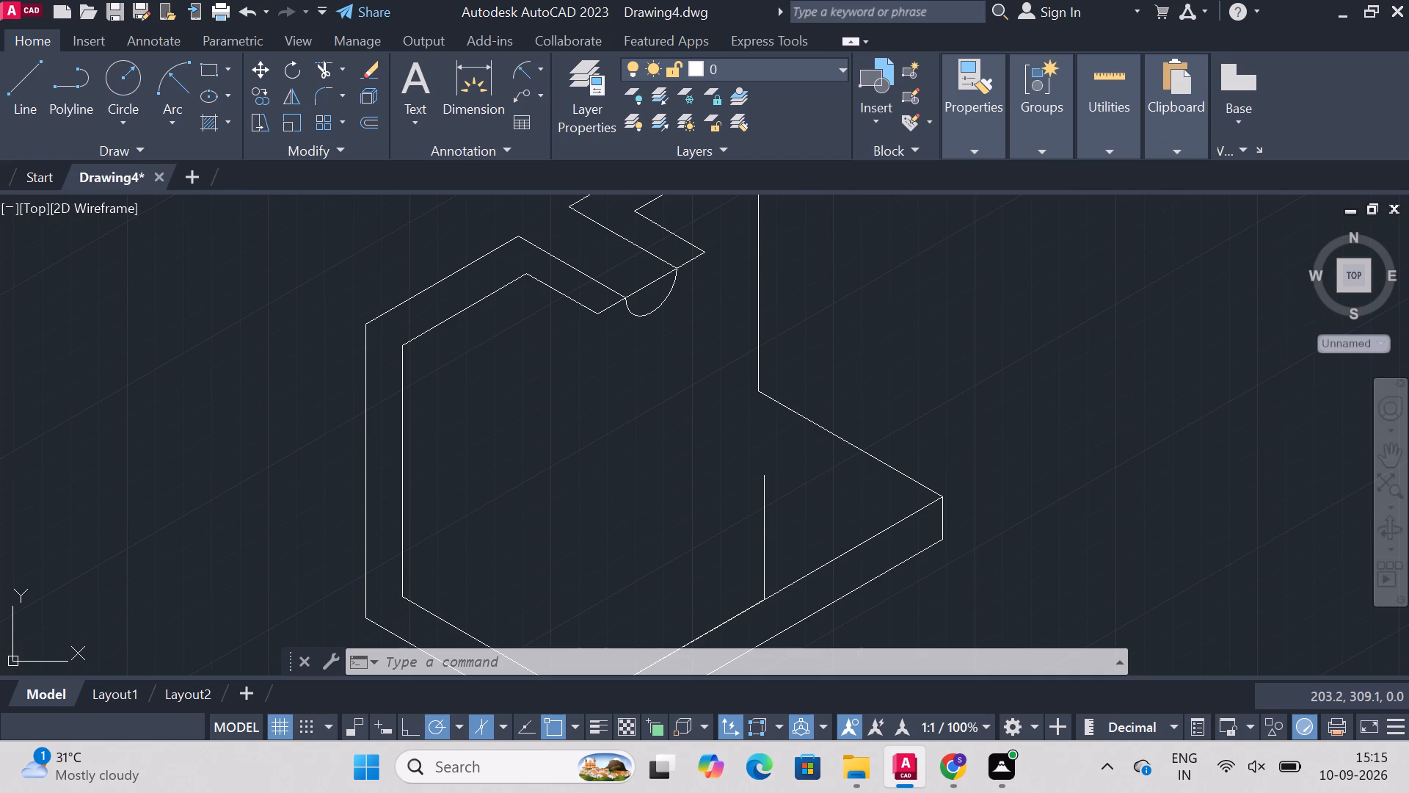
Draw a 13-long line at 330° from the midpoint of the straight edge spanning the semicircular notch.
text(line)
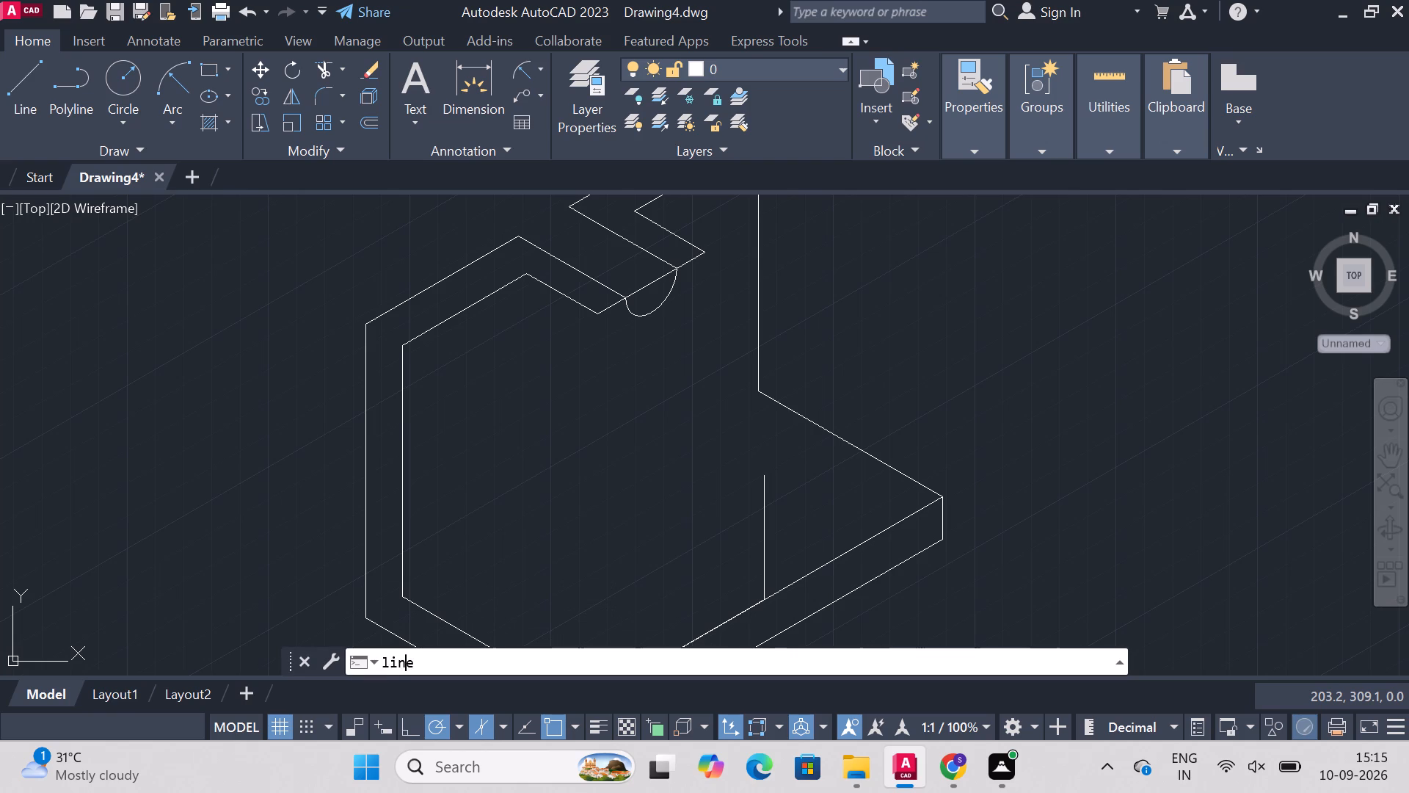
key(Return)
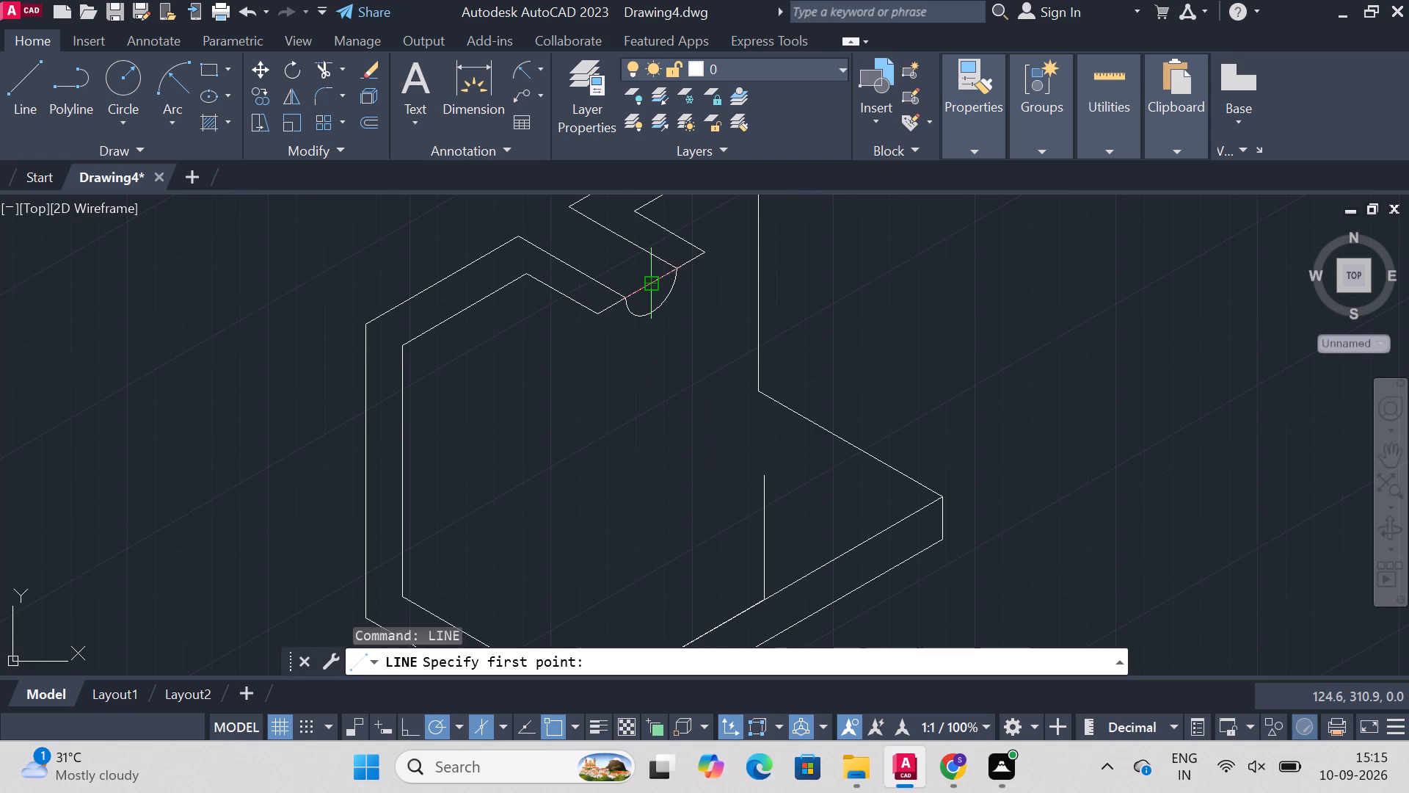
click(656, 283)
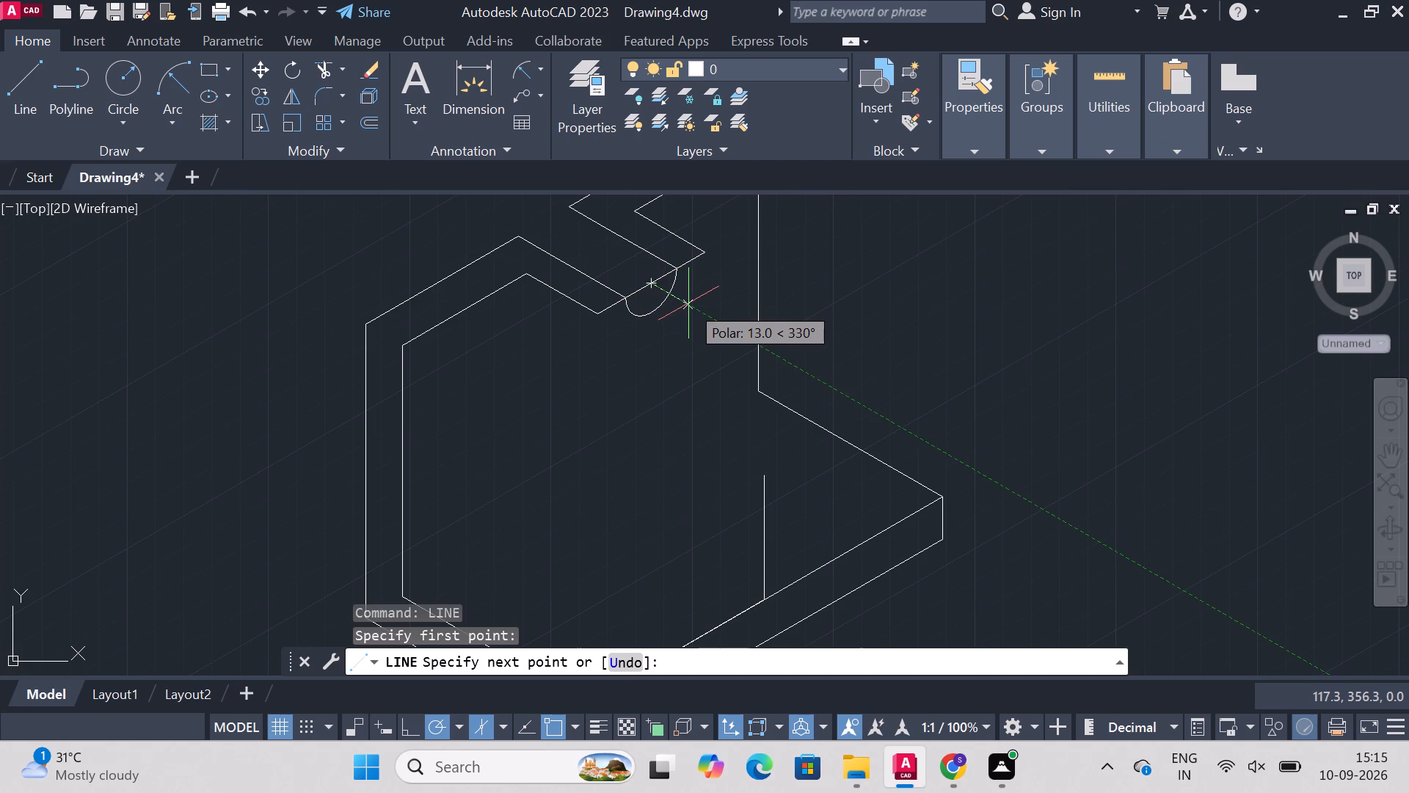
text(13)
key(Return)
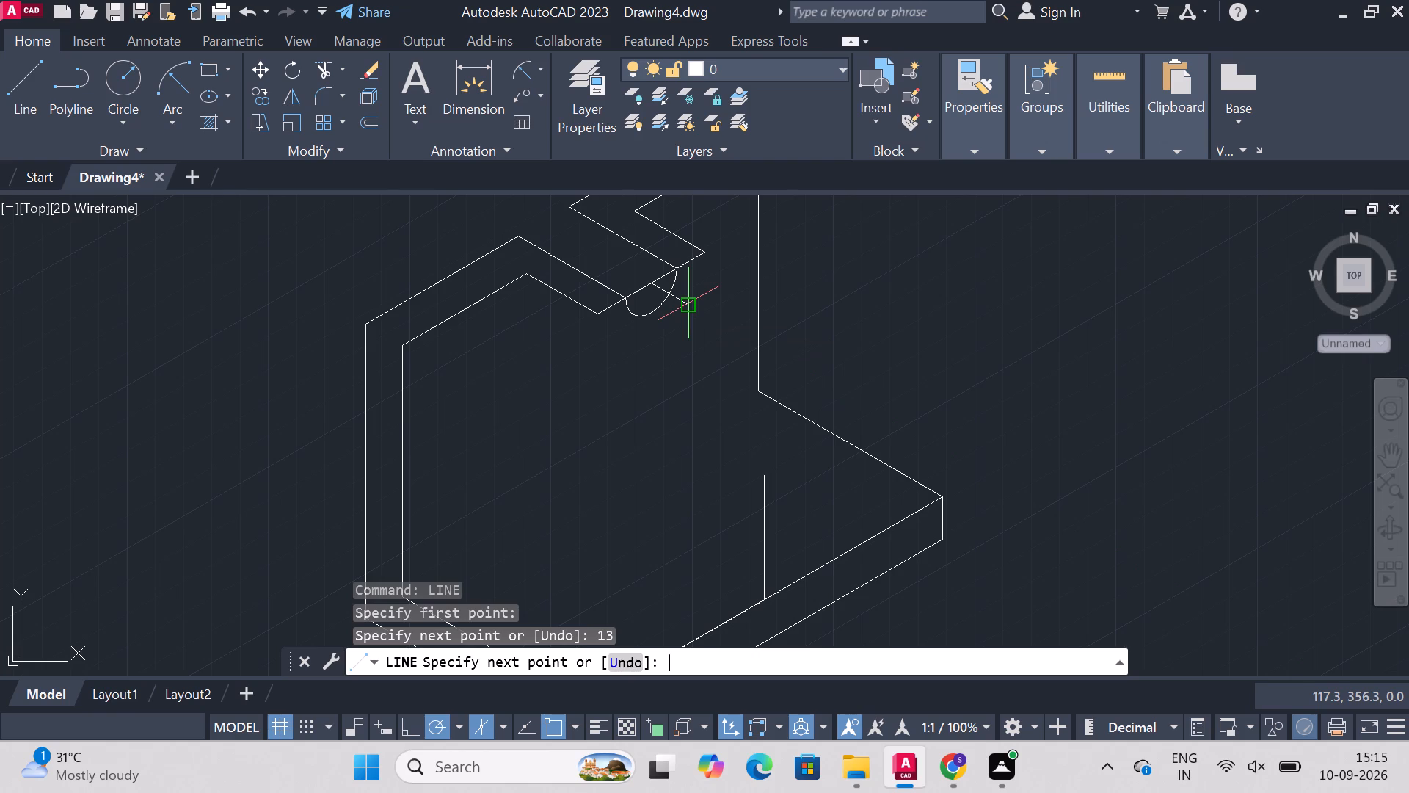
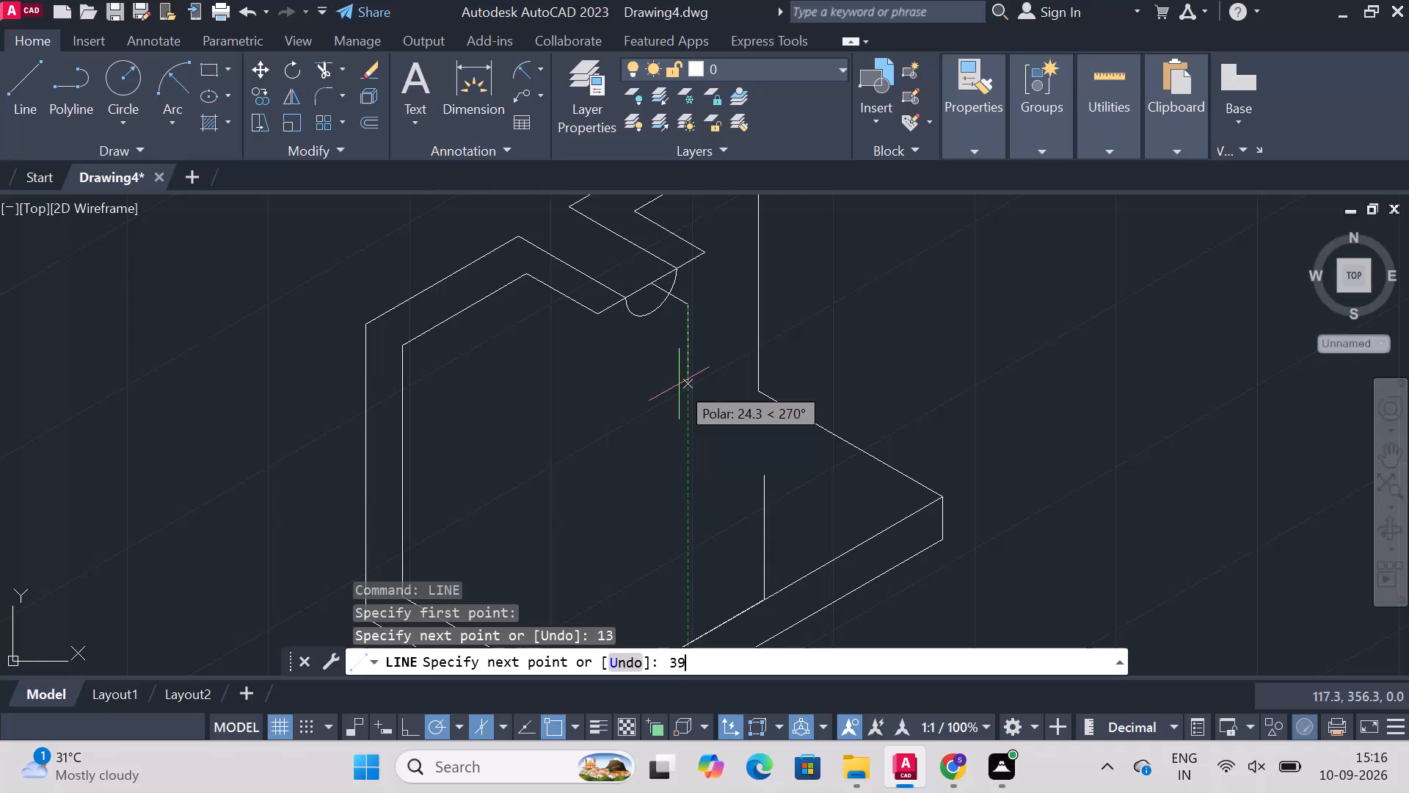
Continue the line from the end of the 13-long segment 39 vertically downward.
key(Return)
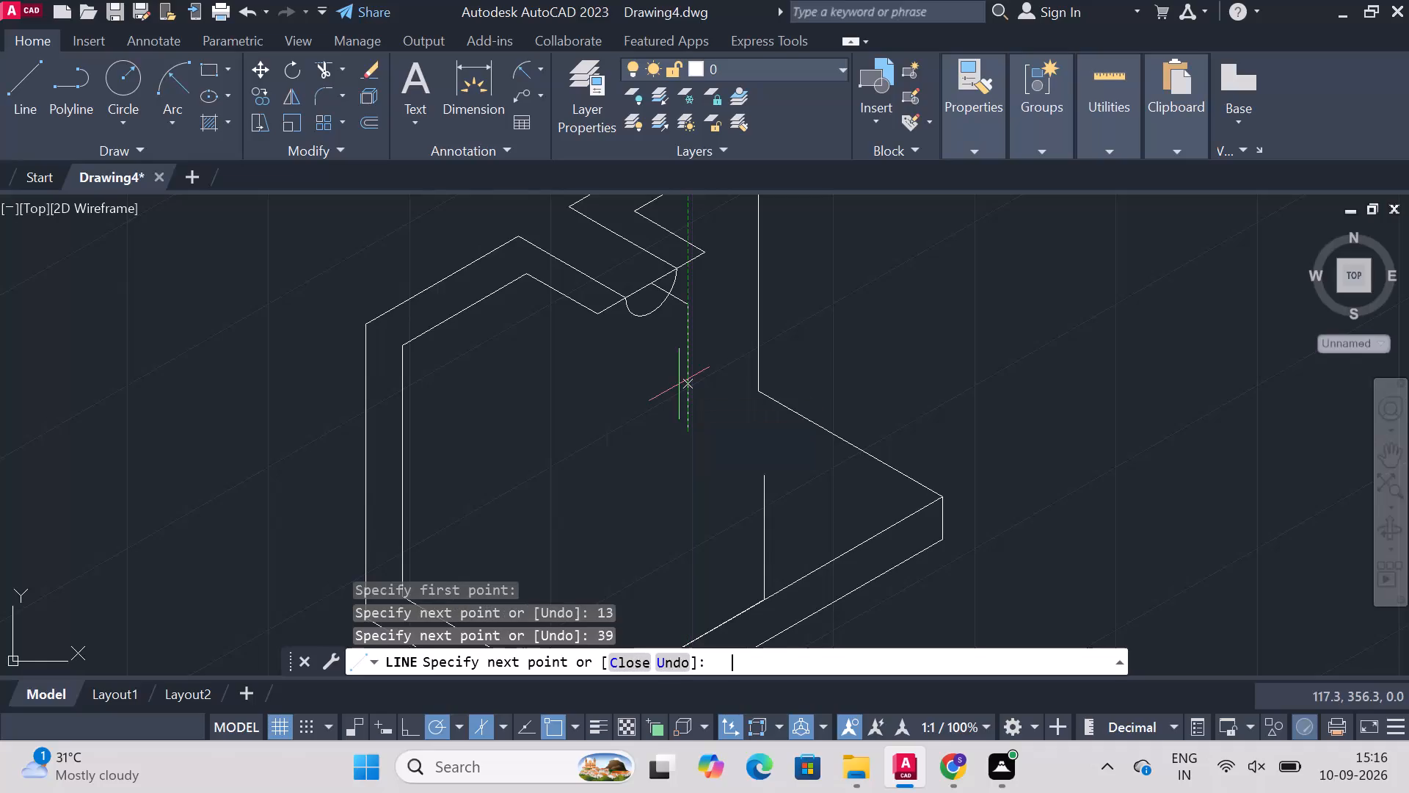
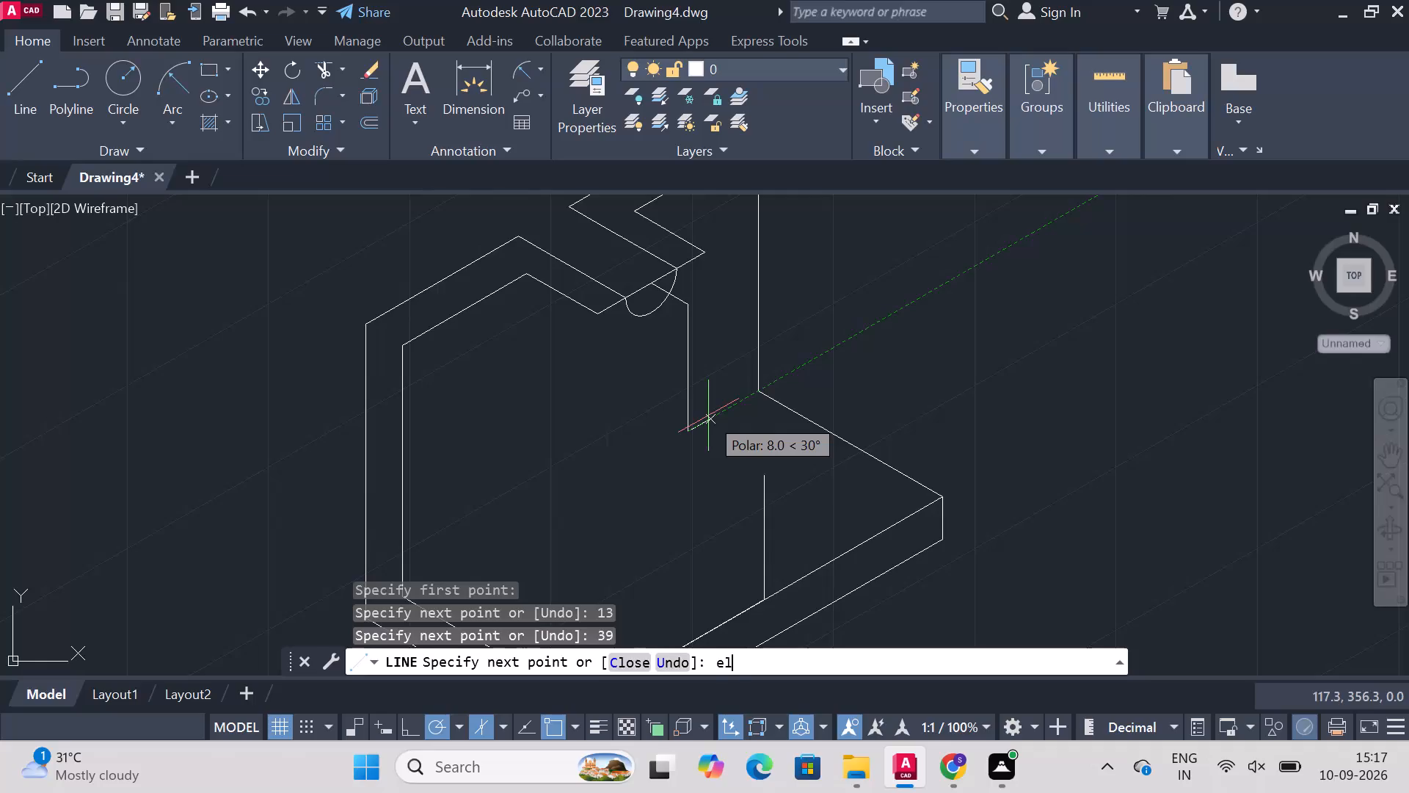
Draw a radius-25 isocircle centred on the lower end of the 39-long vertical line.
key(Return)
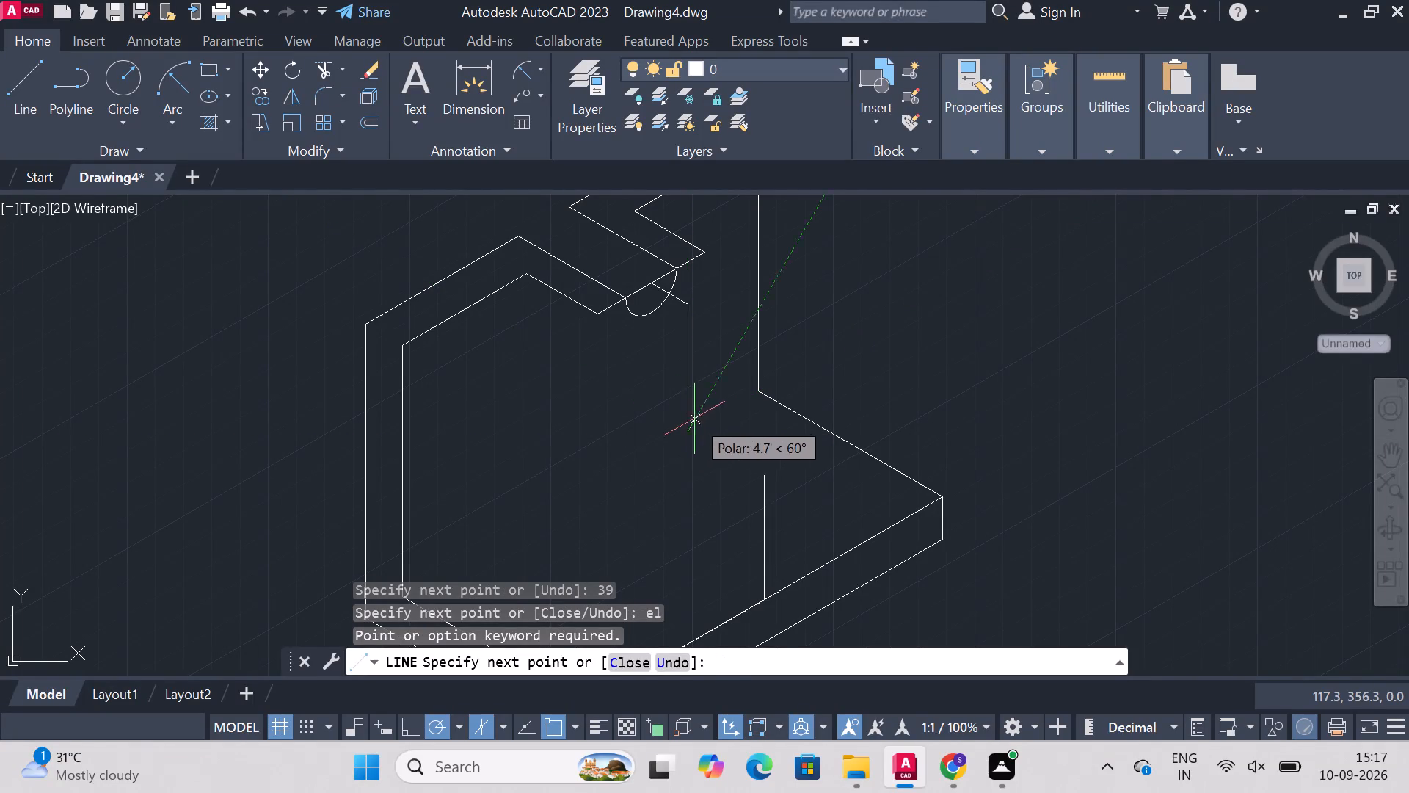
key(Escape)
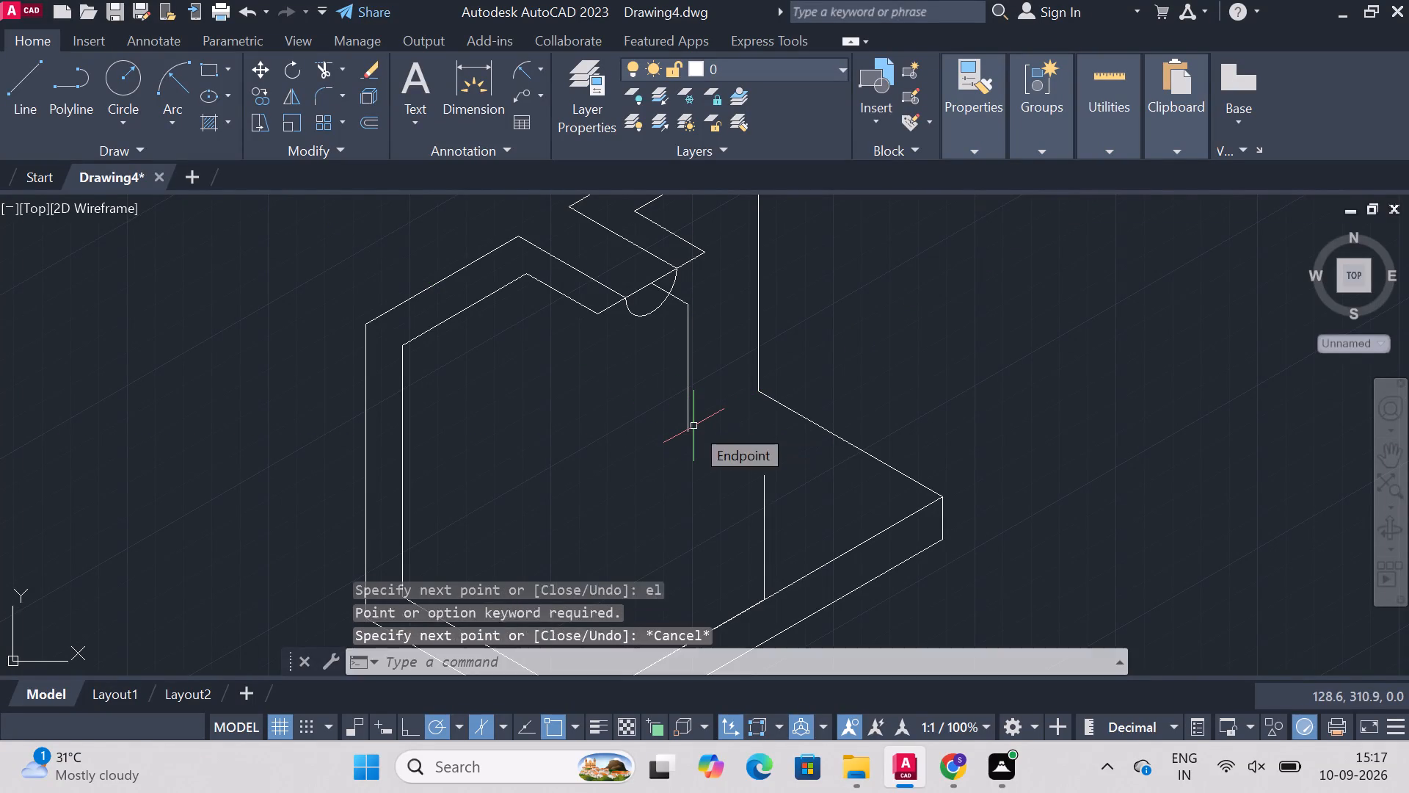
key(Escape)
text(el)
key(Return)
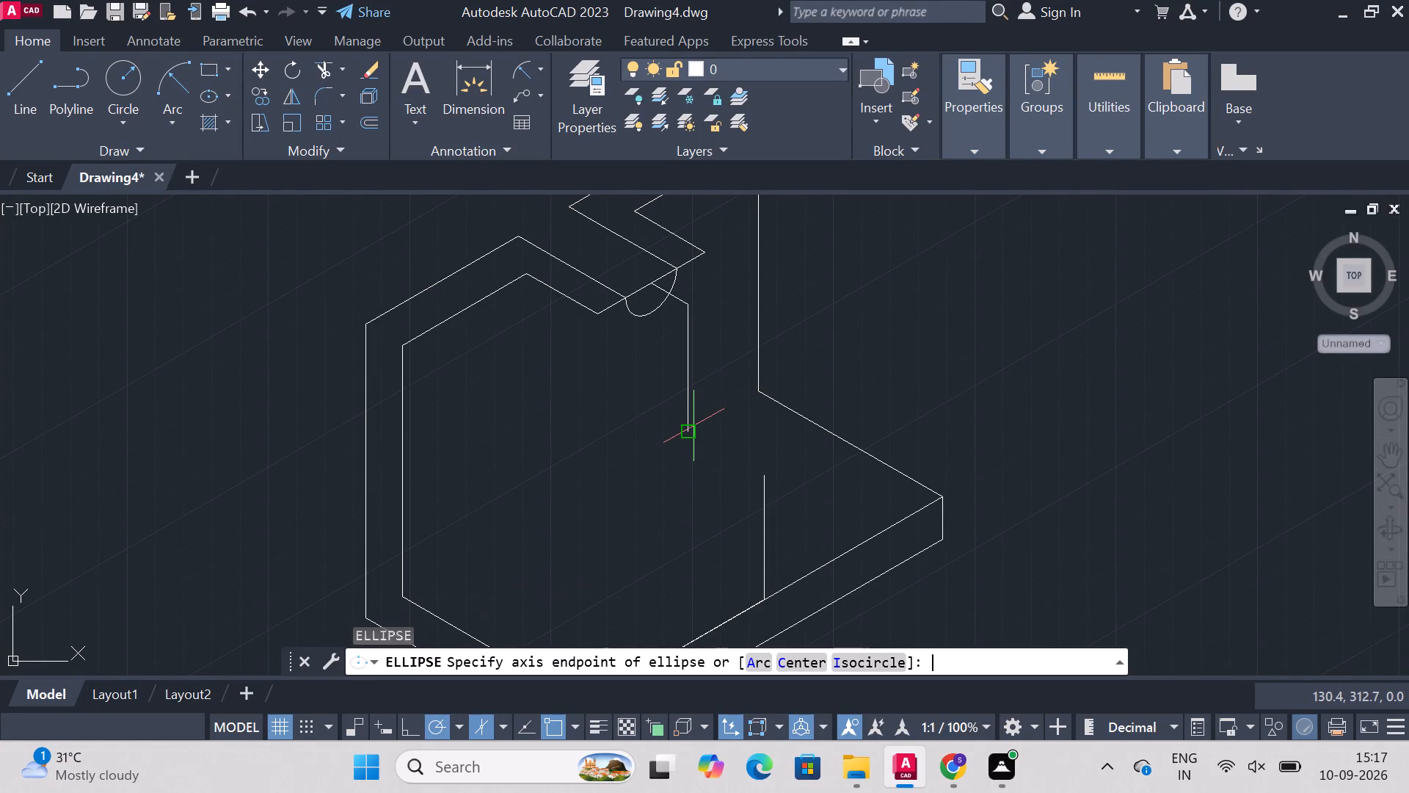
text(iso)
key(Return)
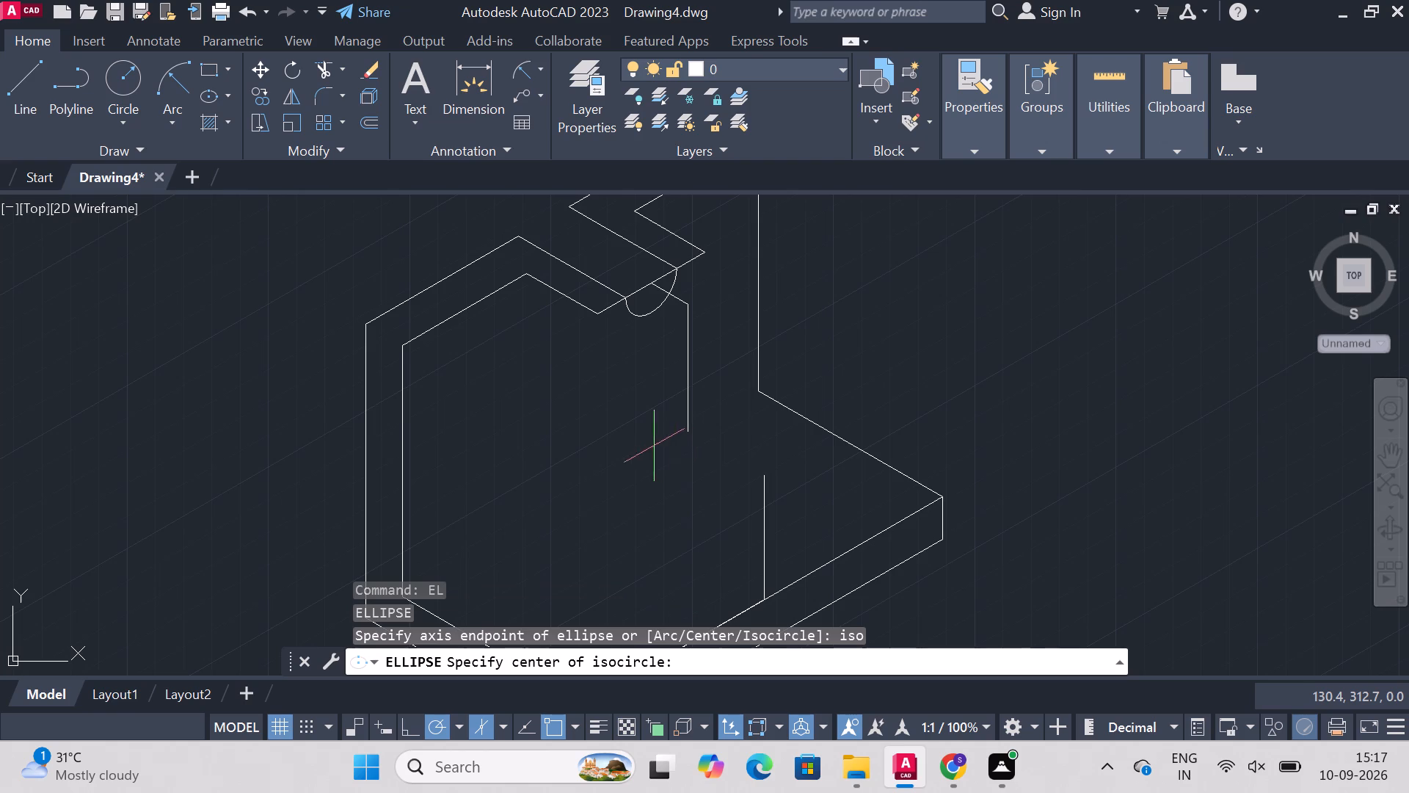
click(694, 434)
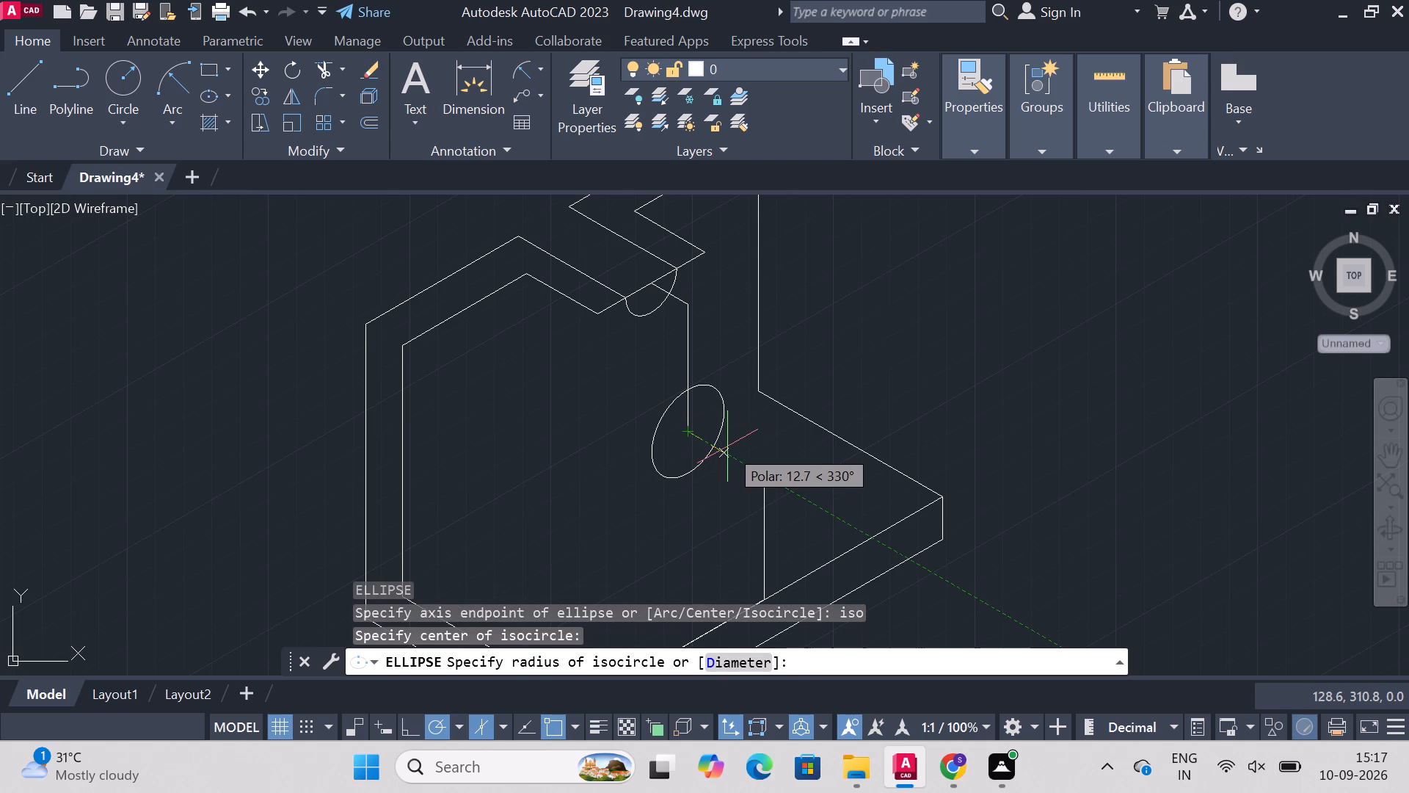
key(r)
key(Return)
text(25)
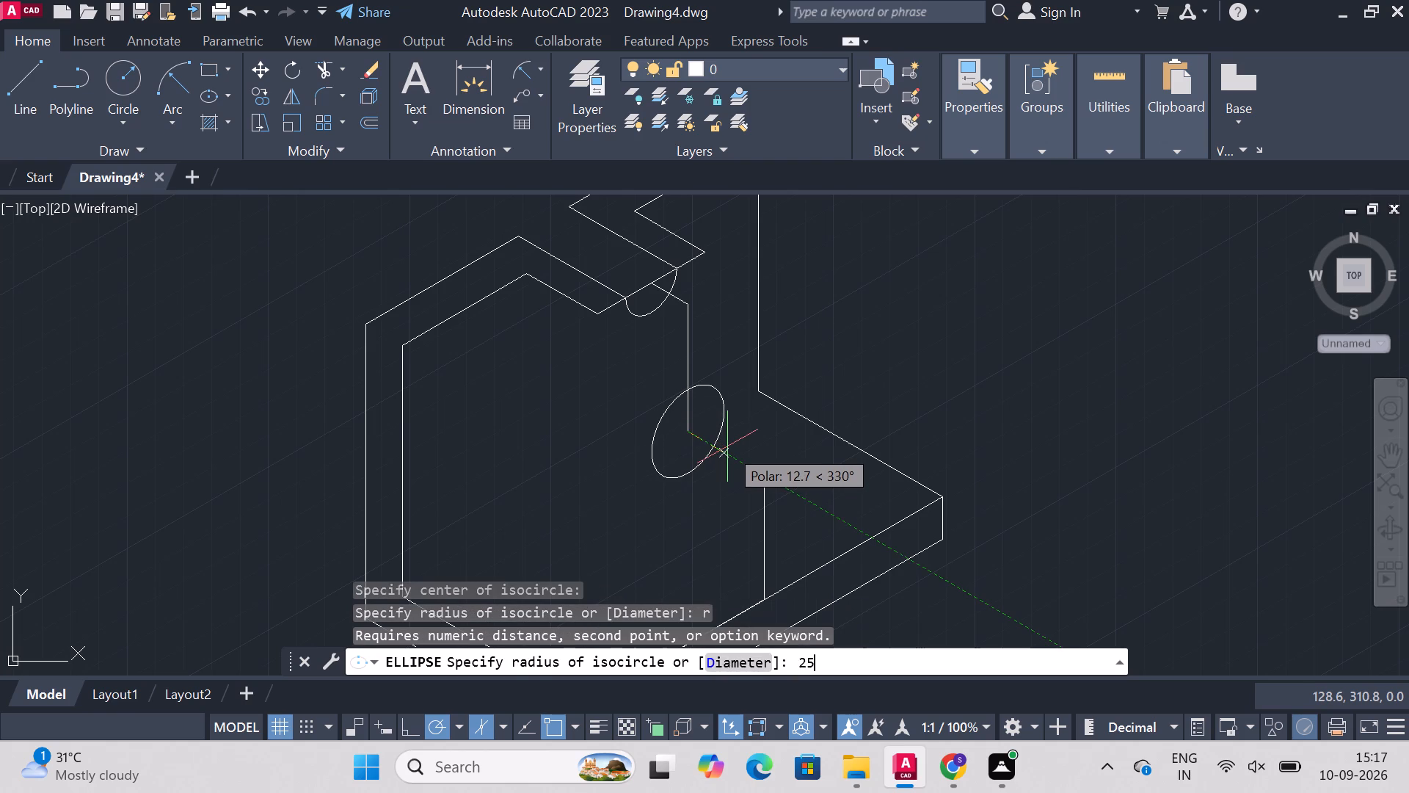
key(Return)
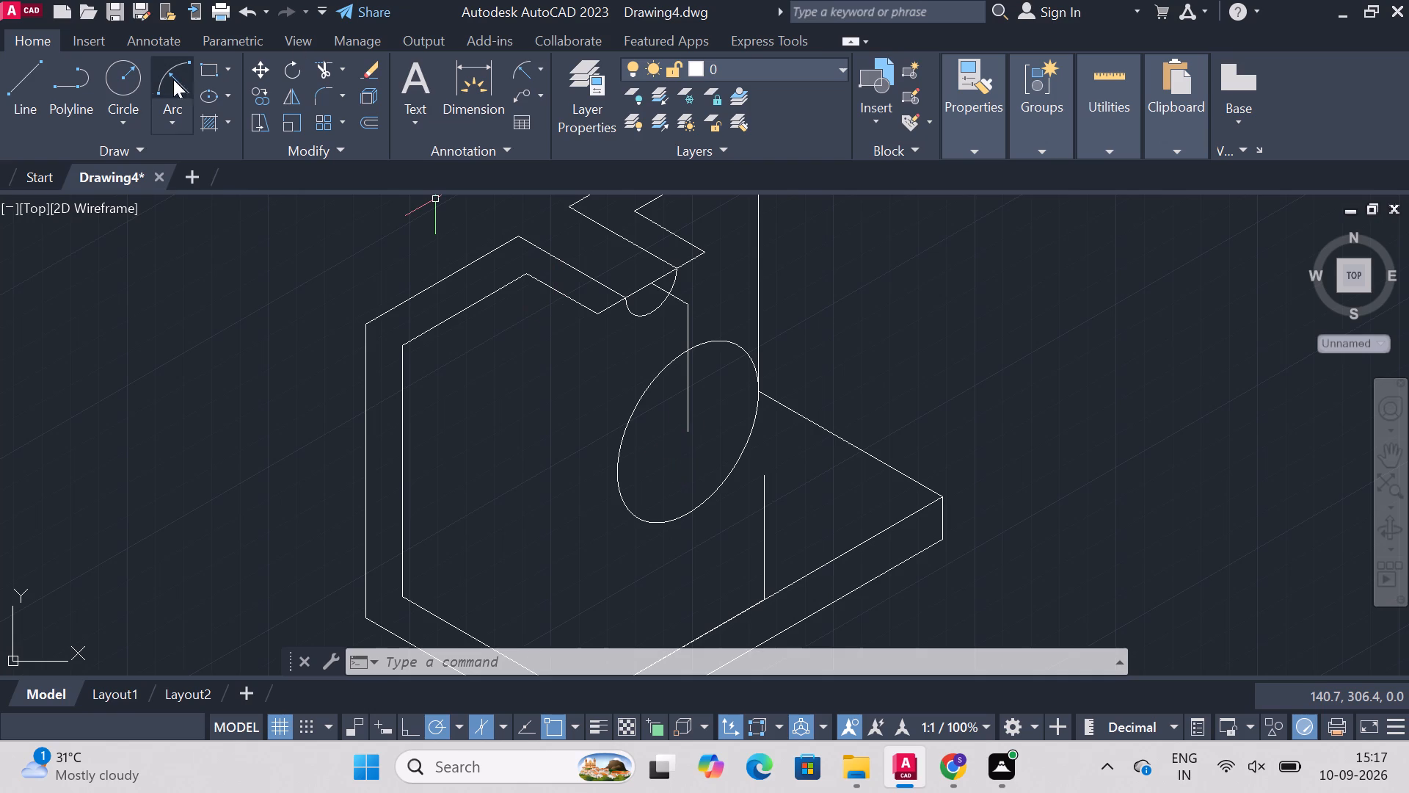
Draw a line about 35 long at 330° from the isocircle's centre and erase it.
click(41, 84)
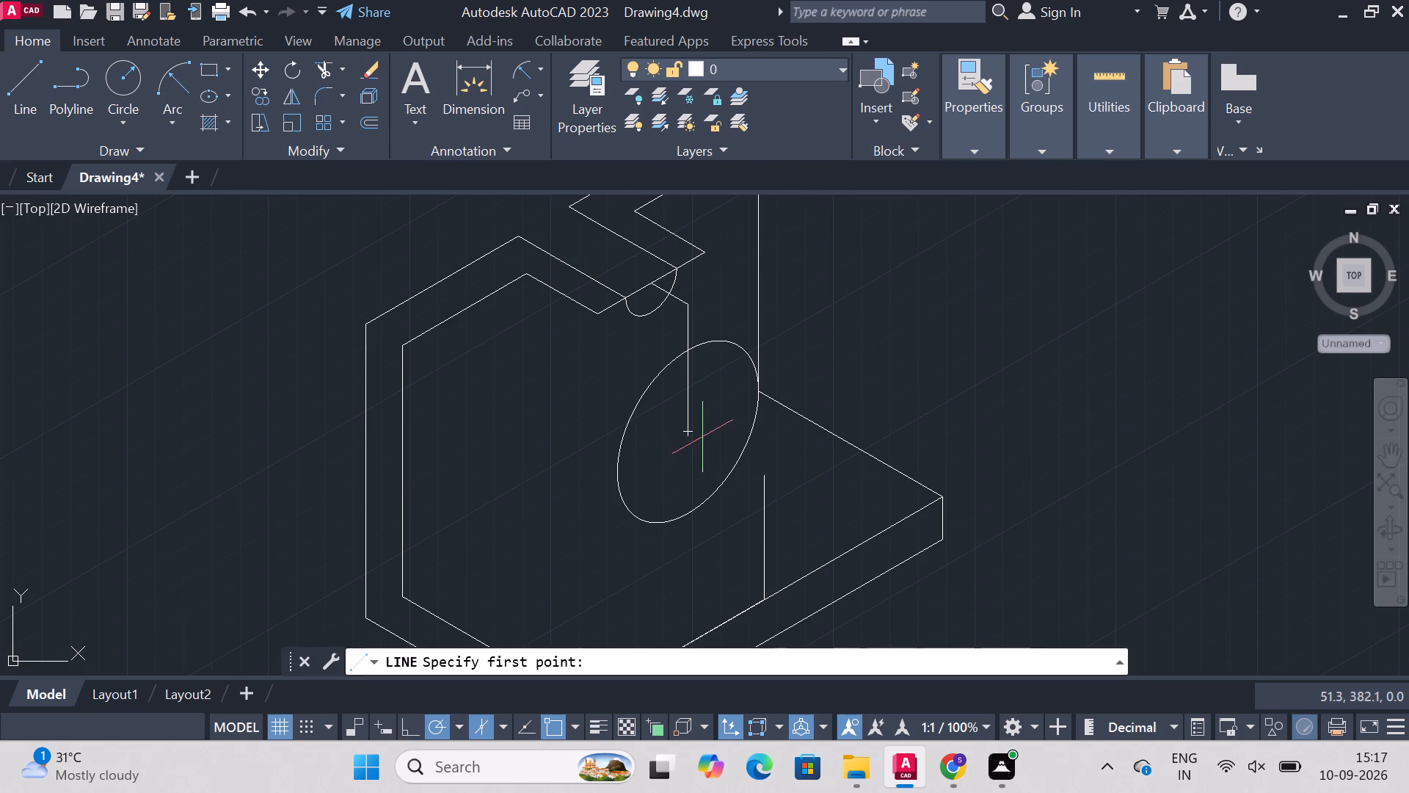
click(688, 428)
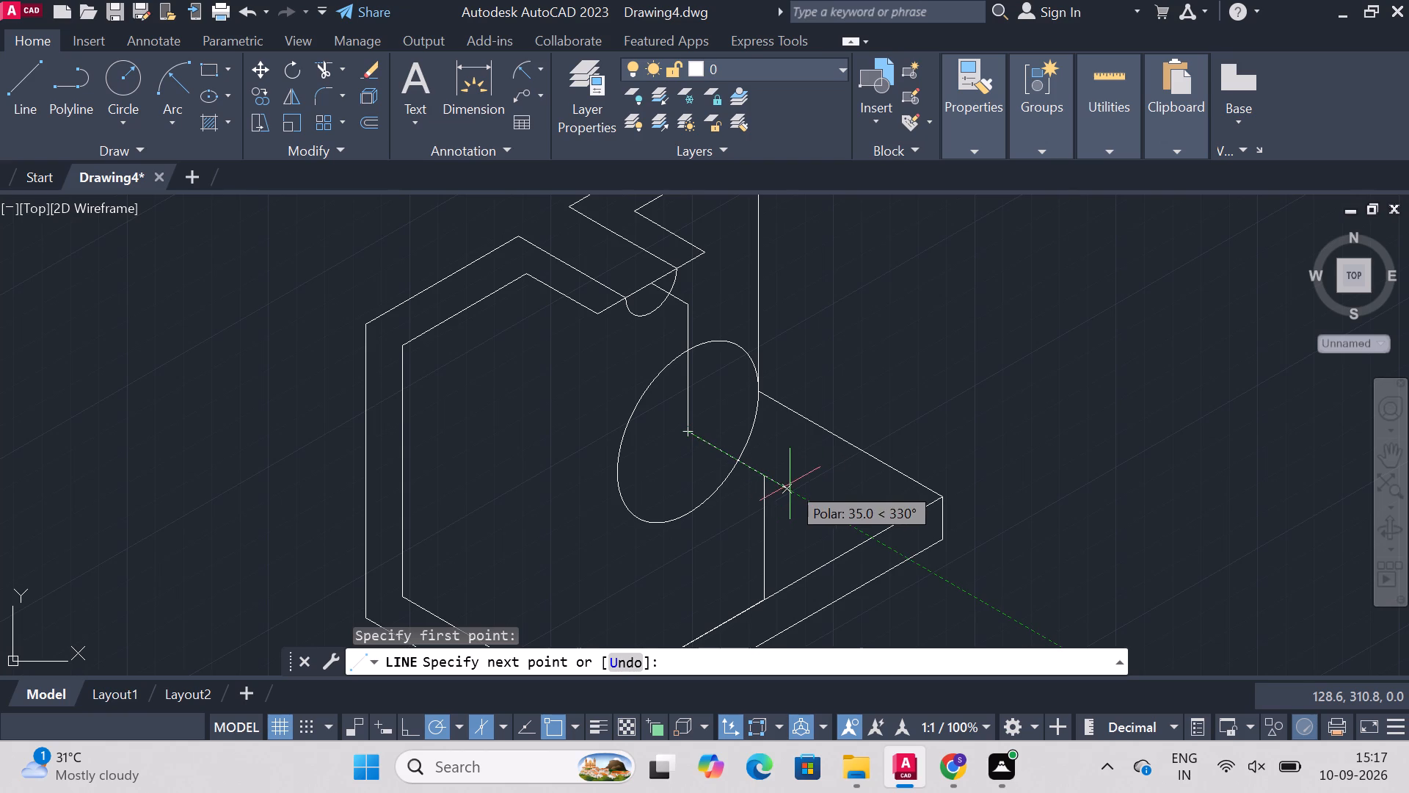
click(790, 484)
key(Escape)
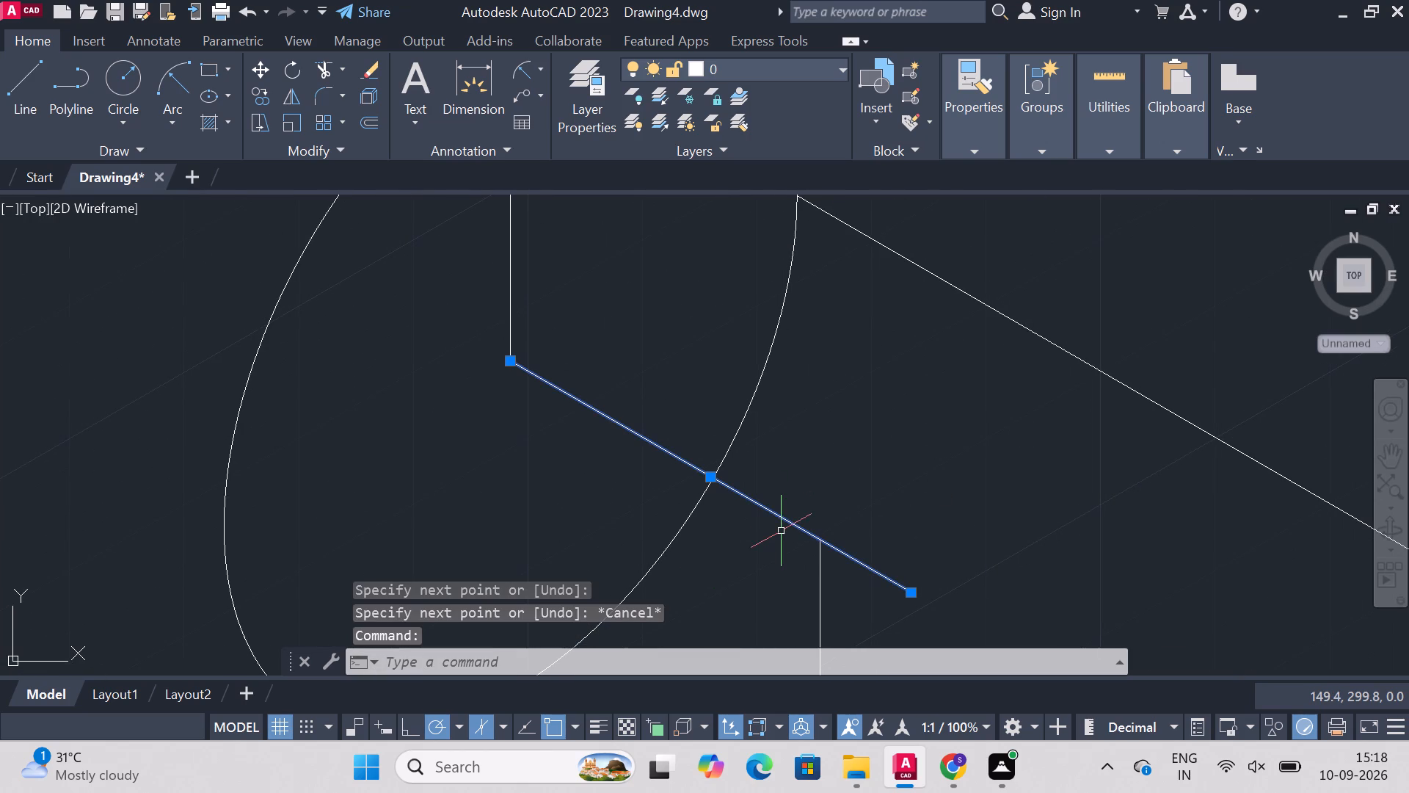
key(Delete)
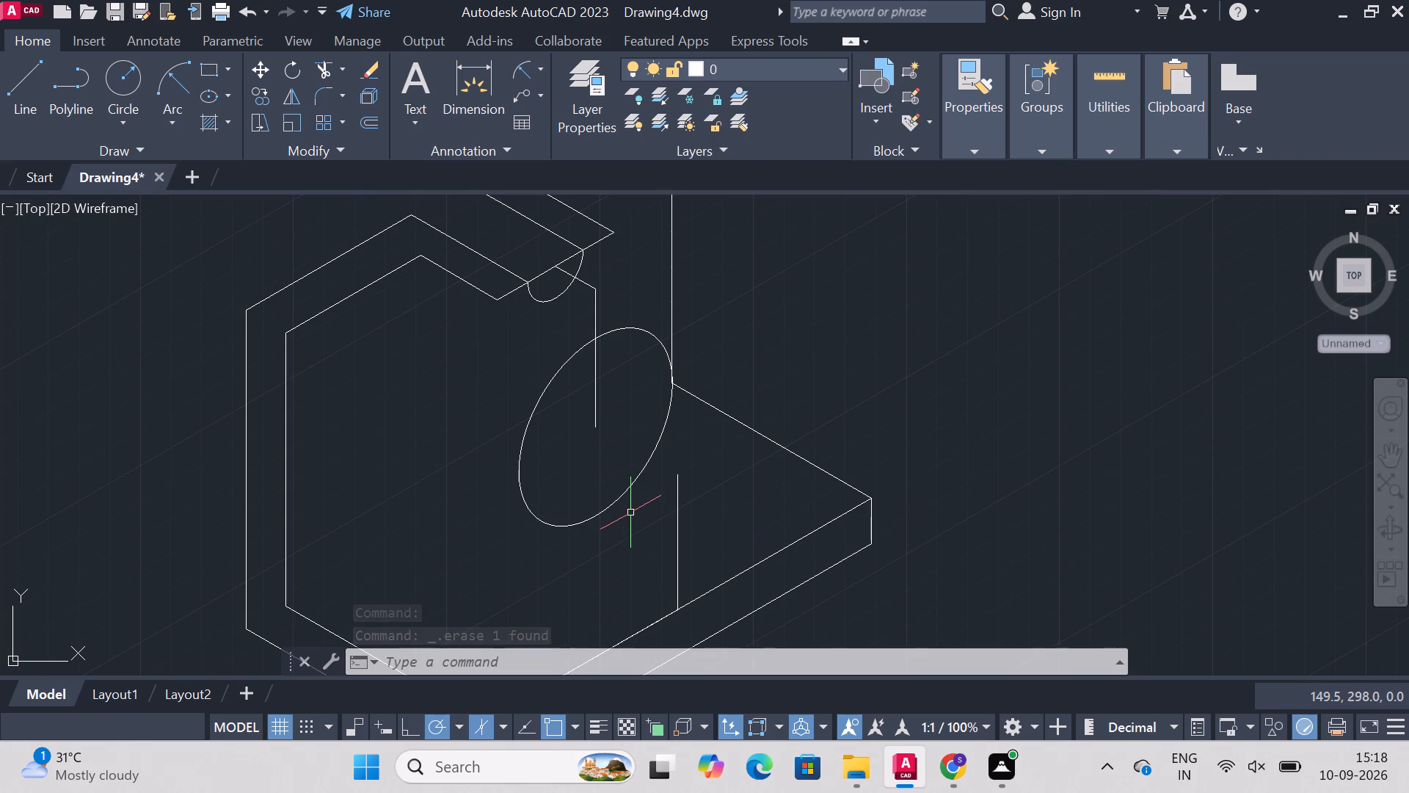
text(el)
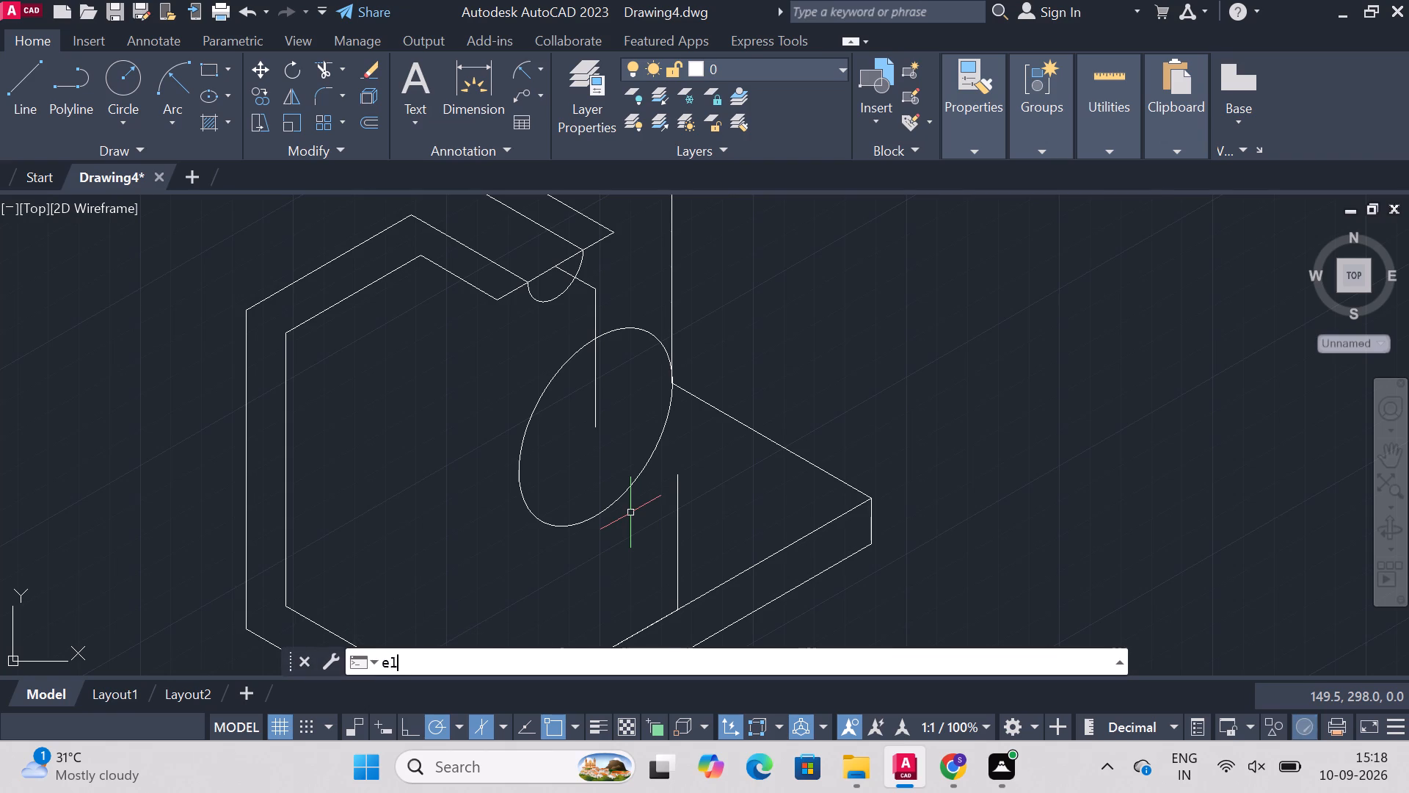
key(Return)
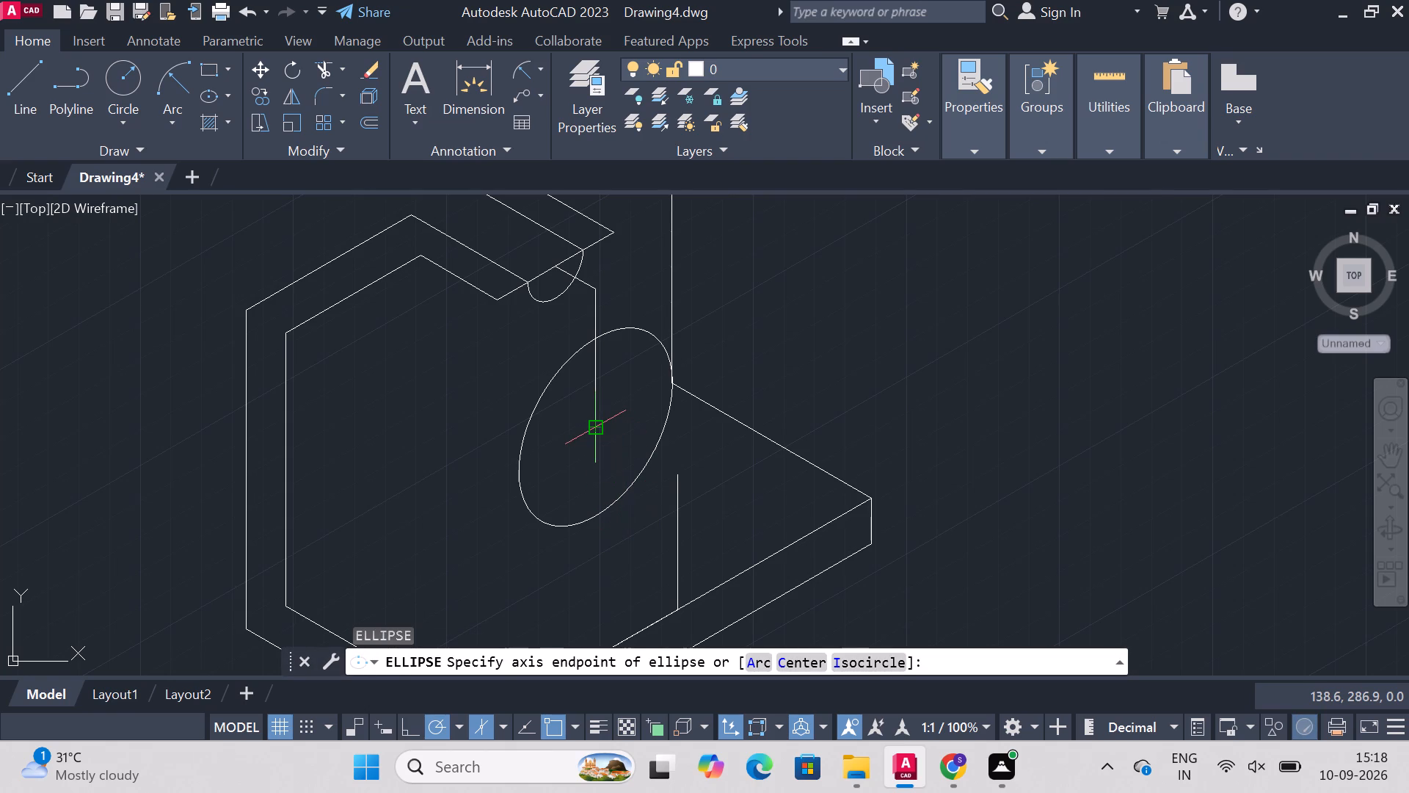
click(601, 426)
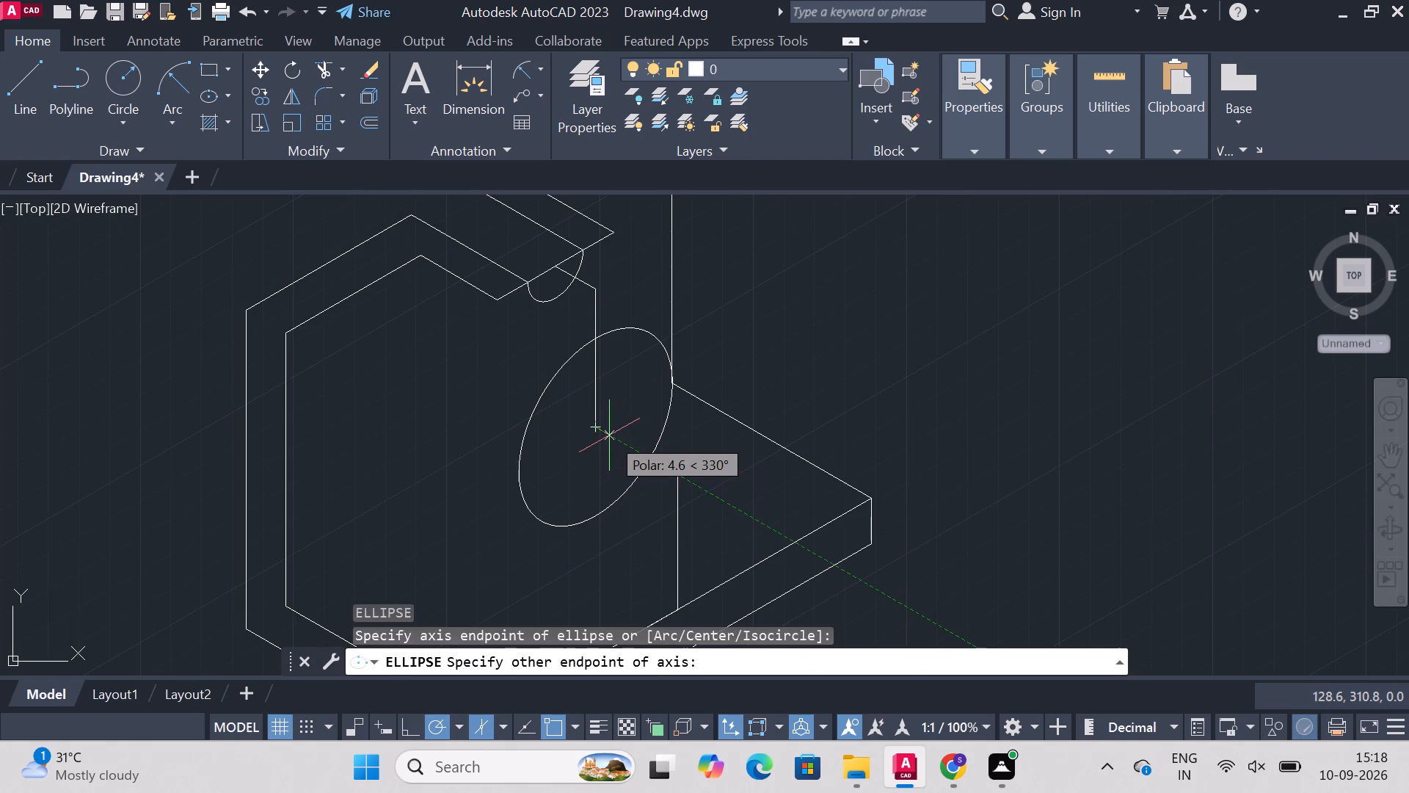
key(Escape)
Draw a concentric isocircle of diameter 32 inside the radius-25 circle, centred on the lower end of the vertical line.
text(el)
key(Return)
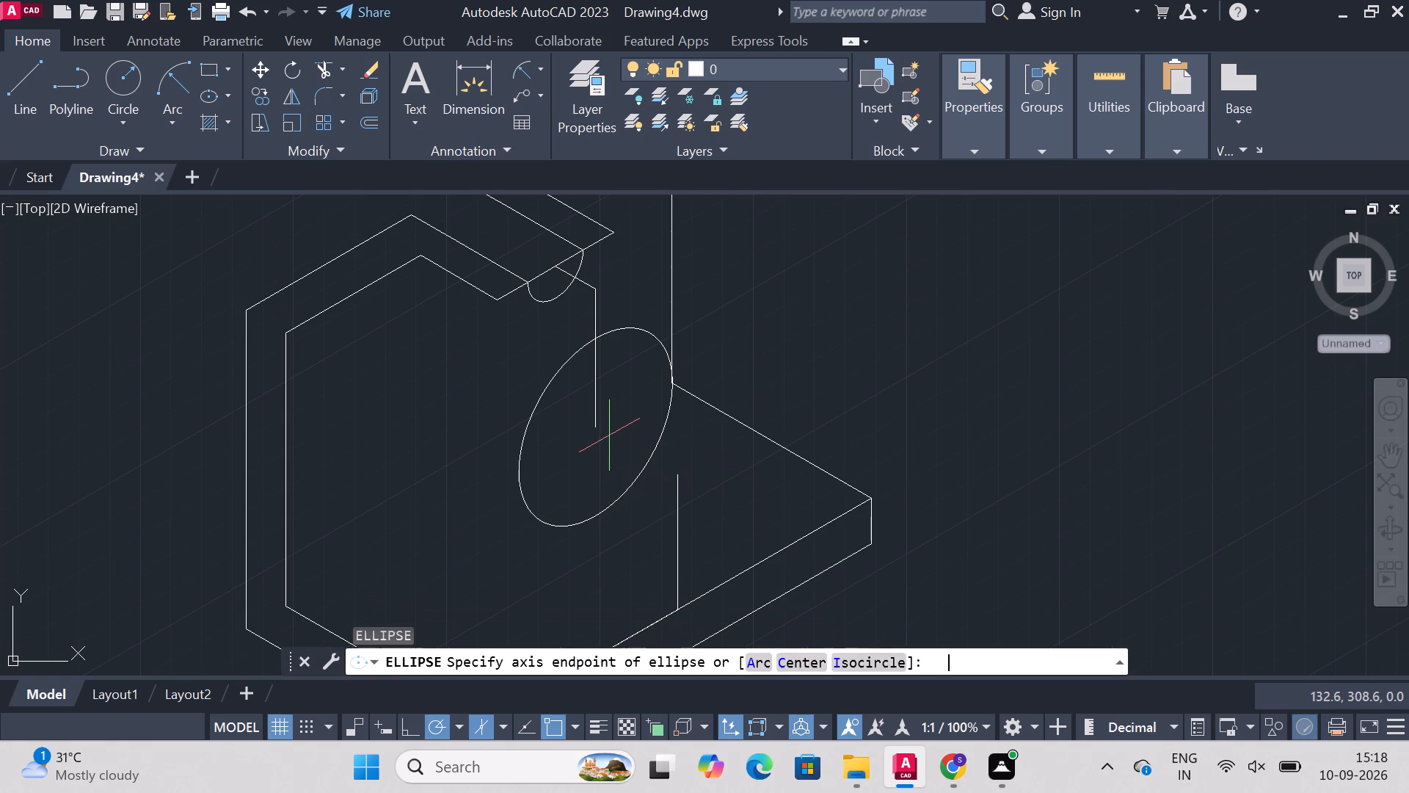
text(iso)
key(Return)
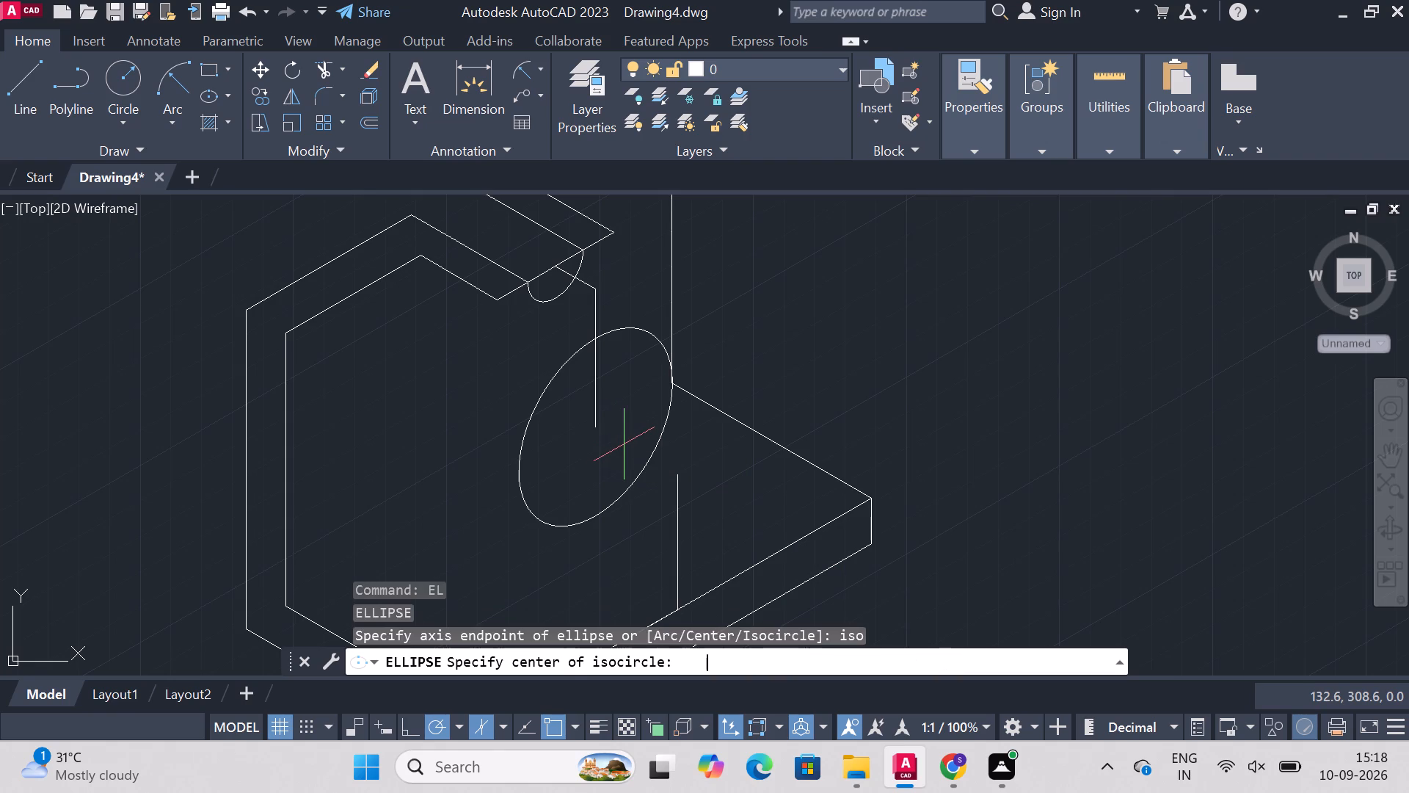
click(596, 430)
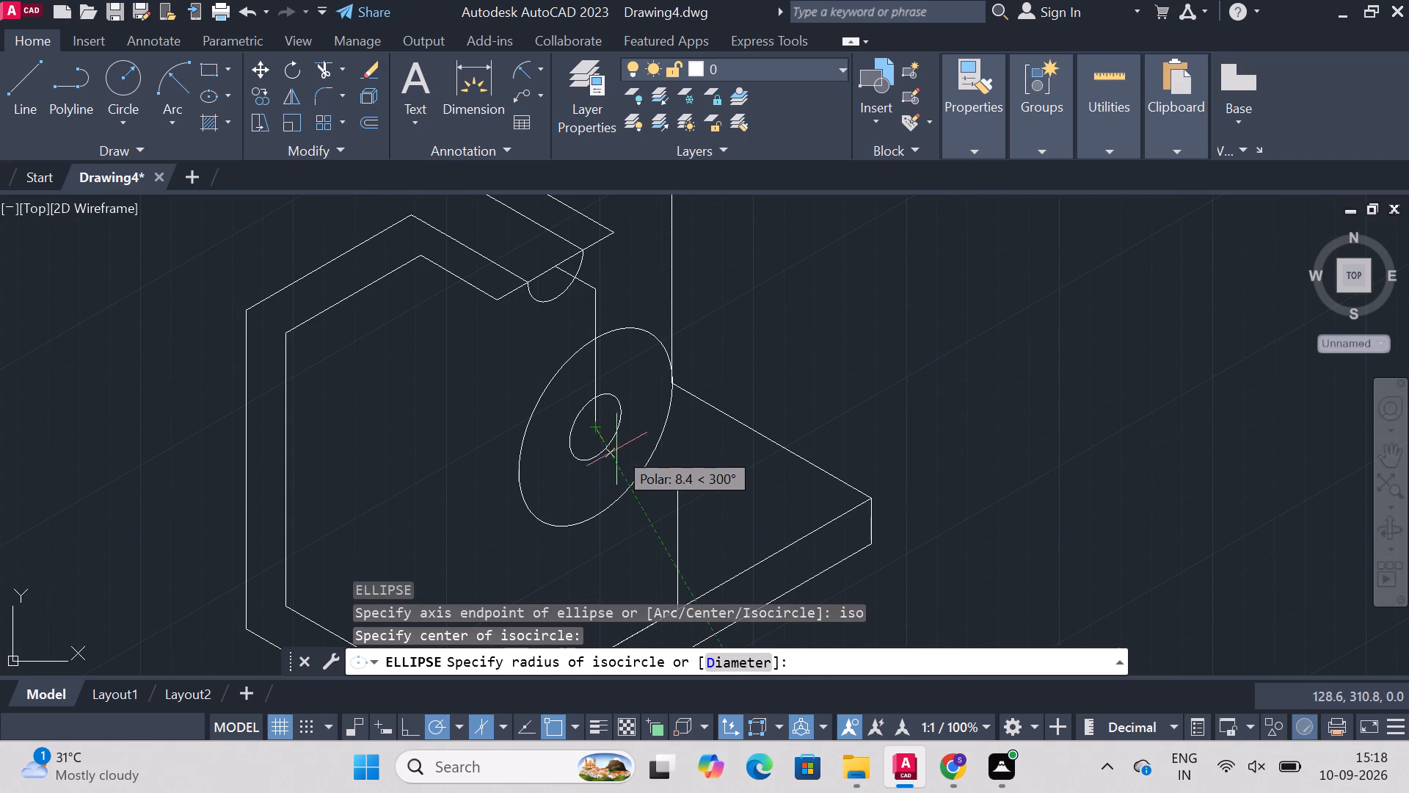
key(d)
key(Return)
text(32)
key(Return)
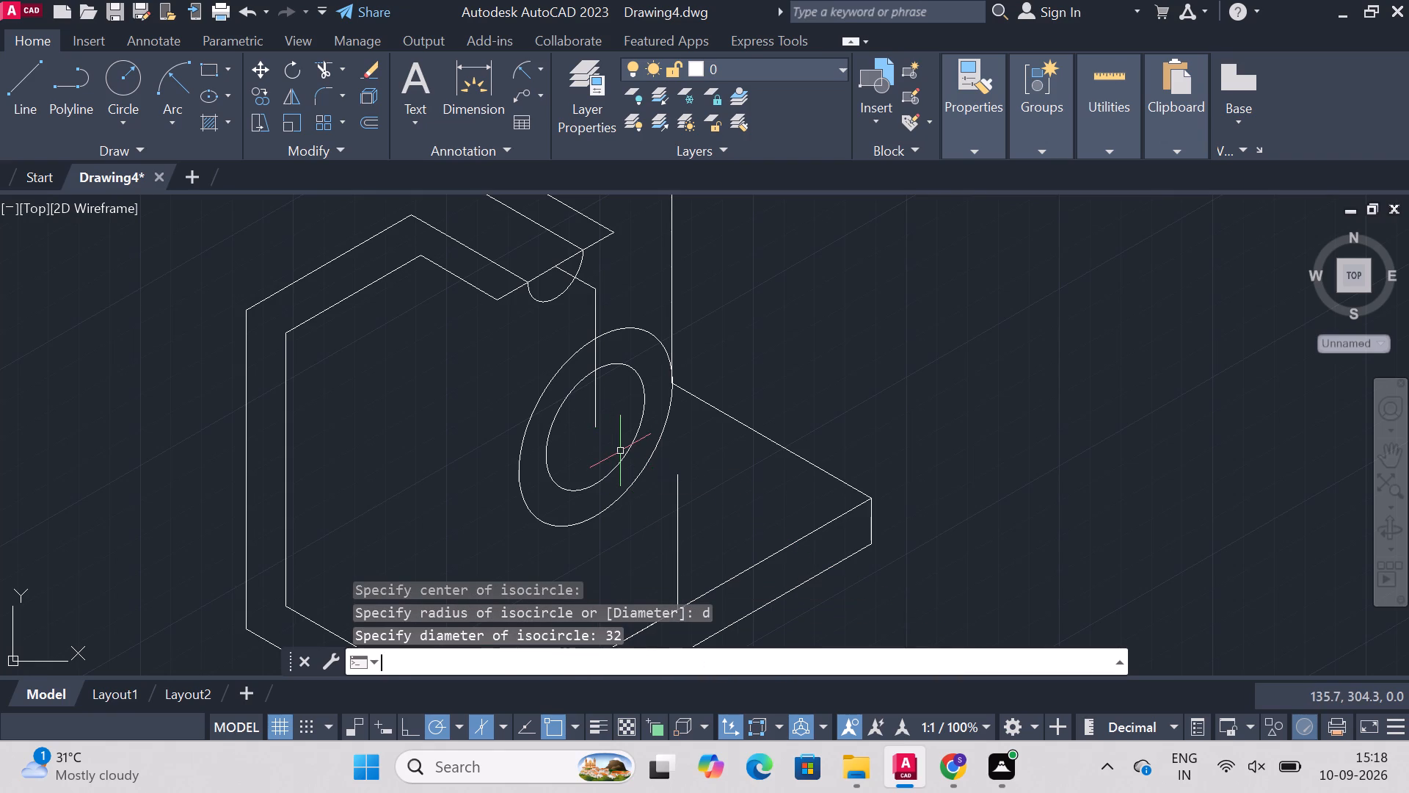
Draw a 38-long axis line at 150° from the shared centre of the two isocircles.
text(line)
key(Return)
click(598, 428)
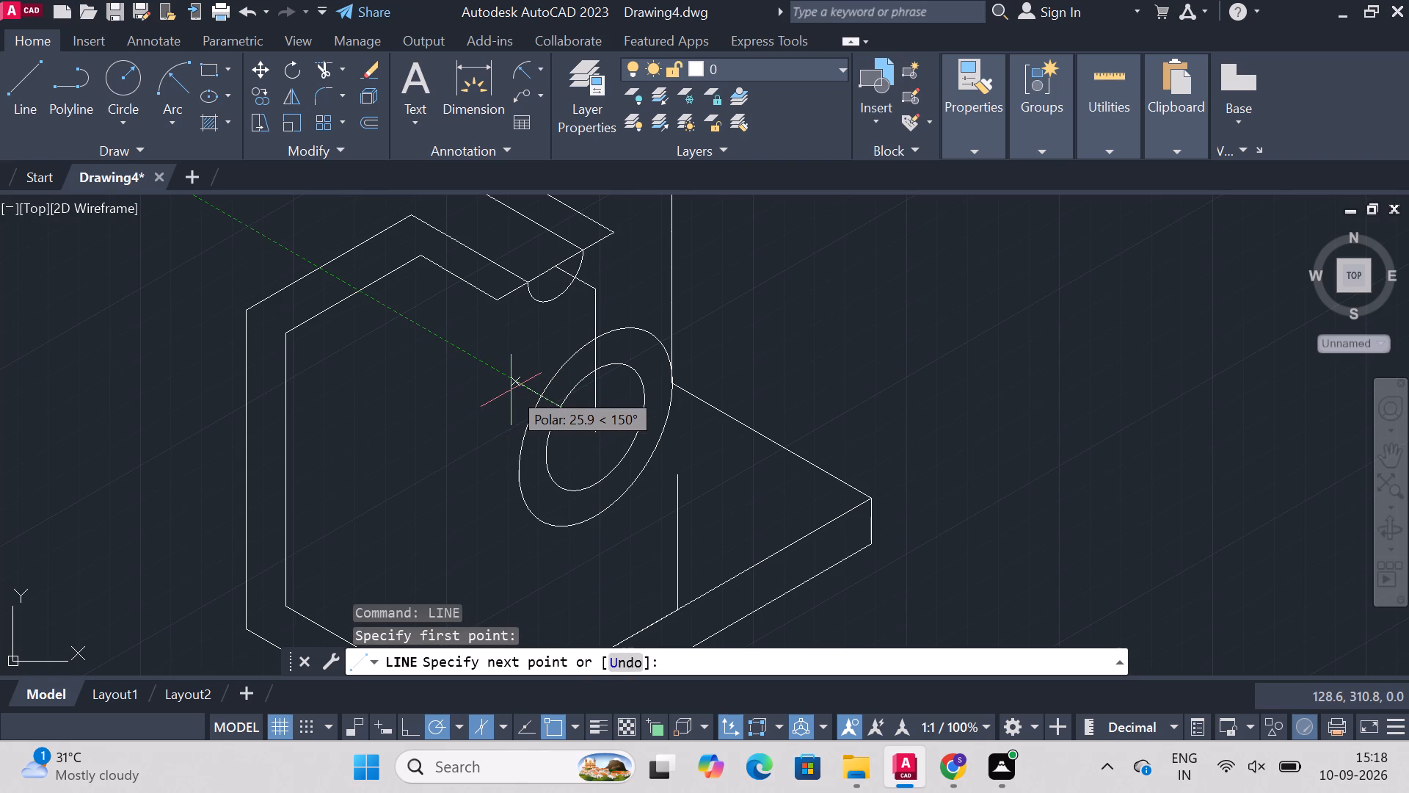
text(38)
key(0)
key(BackSpace)
key(Return)
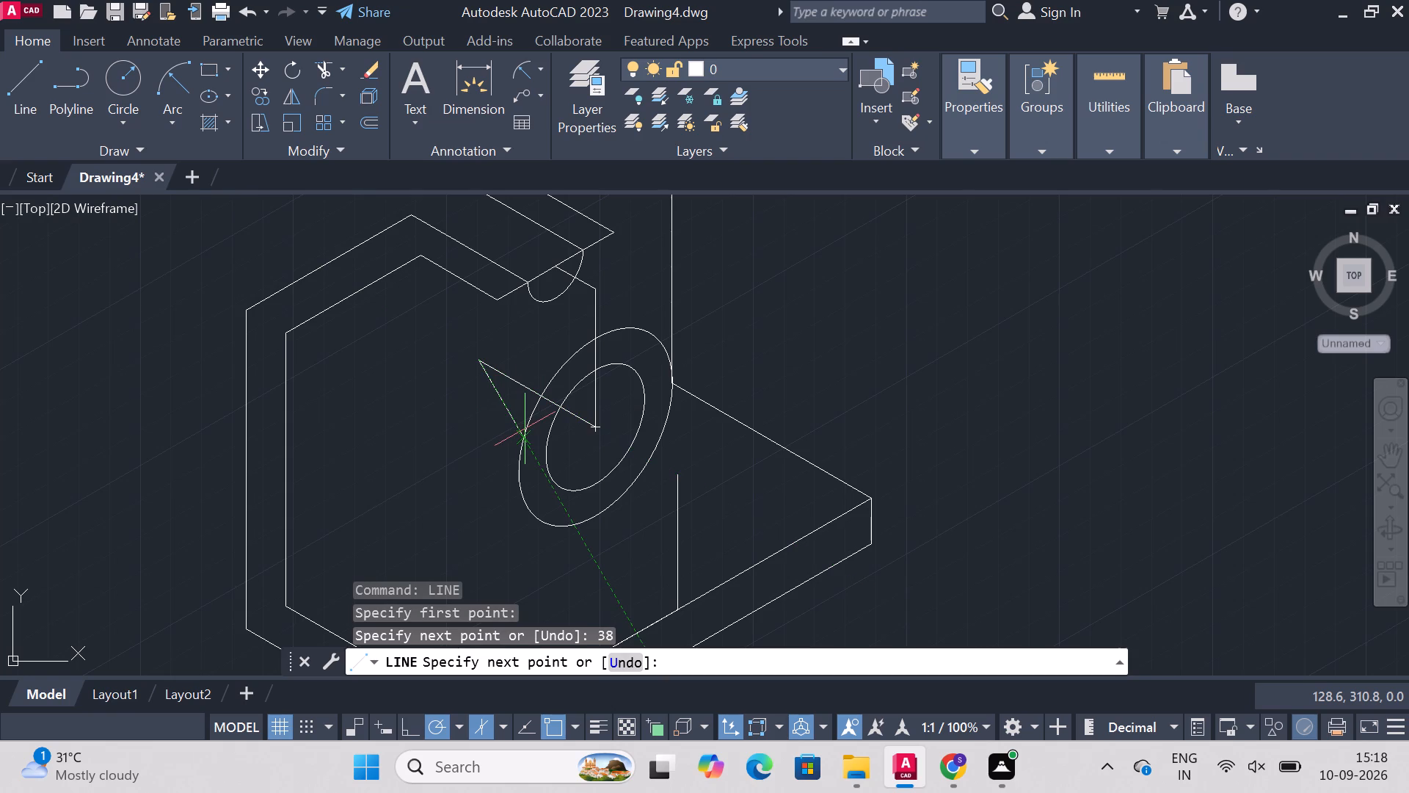
key(Escape)
Draw a second radius-25 isocircle centred on the far end of the 38-long axis line.
text(el)
key(Return)
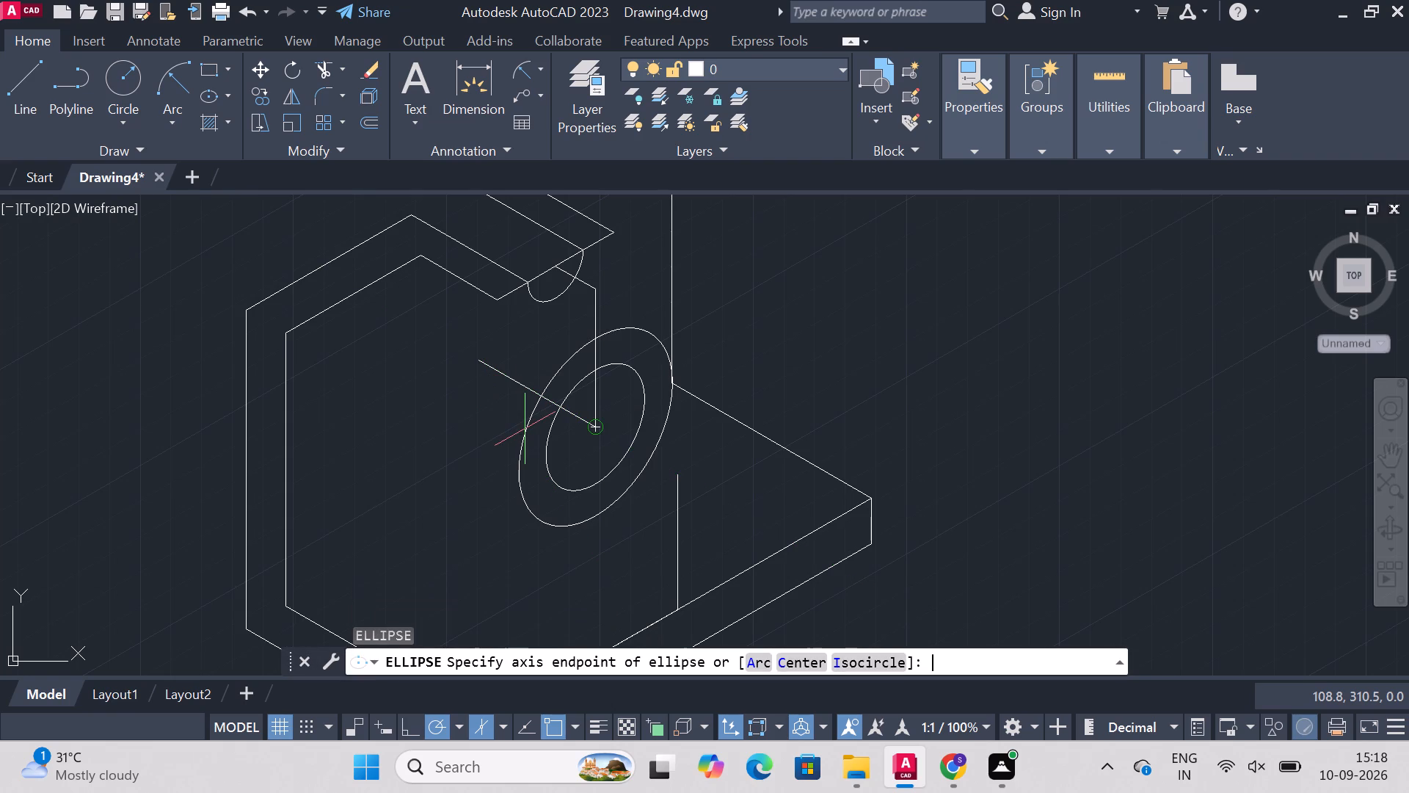
text(iso)
key(Return)
click(473, 362)
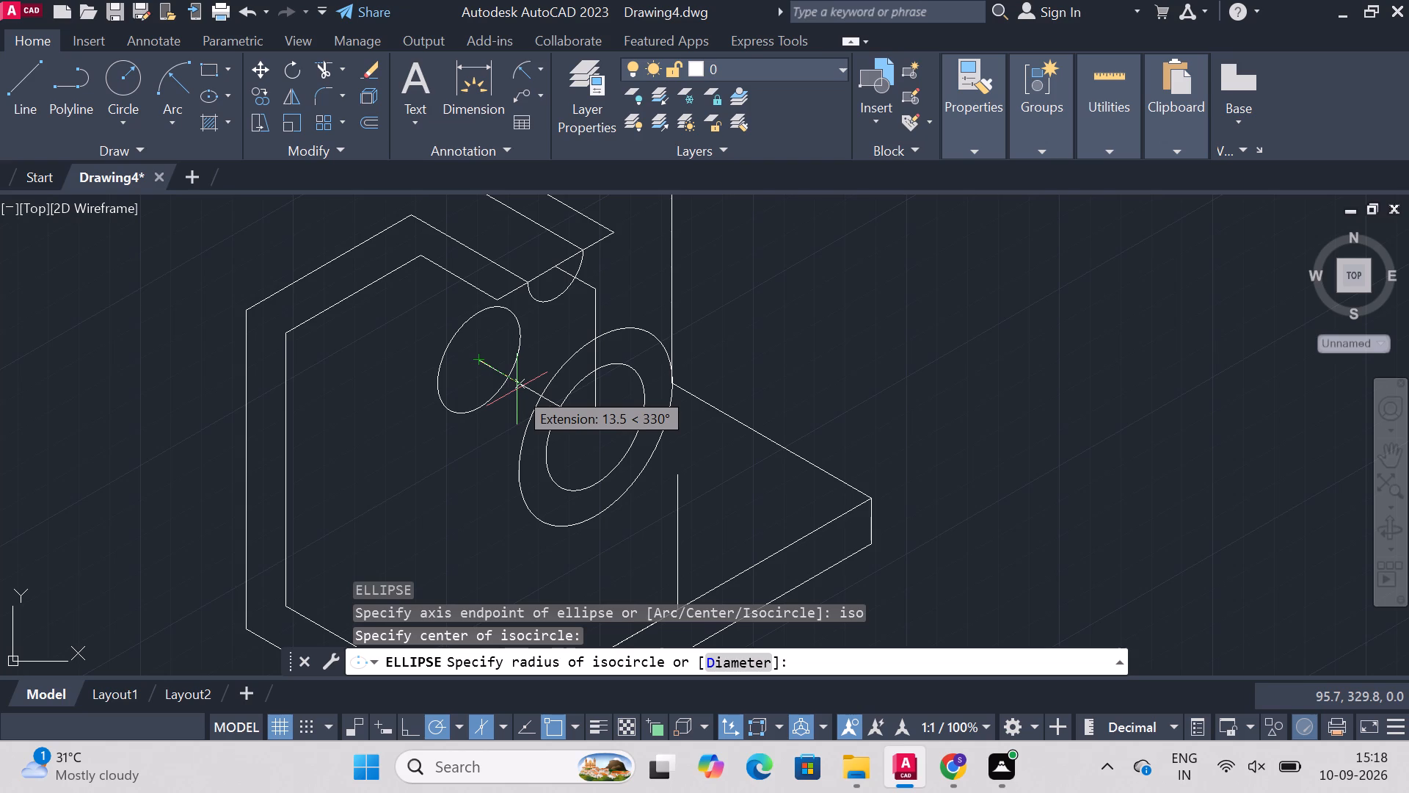
key(r)
key(Return)
text(25)
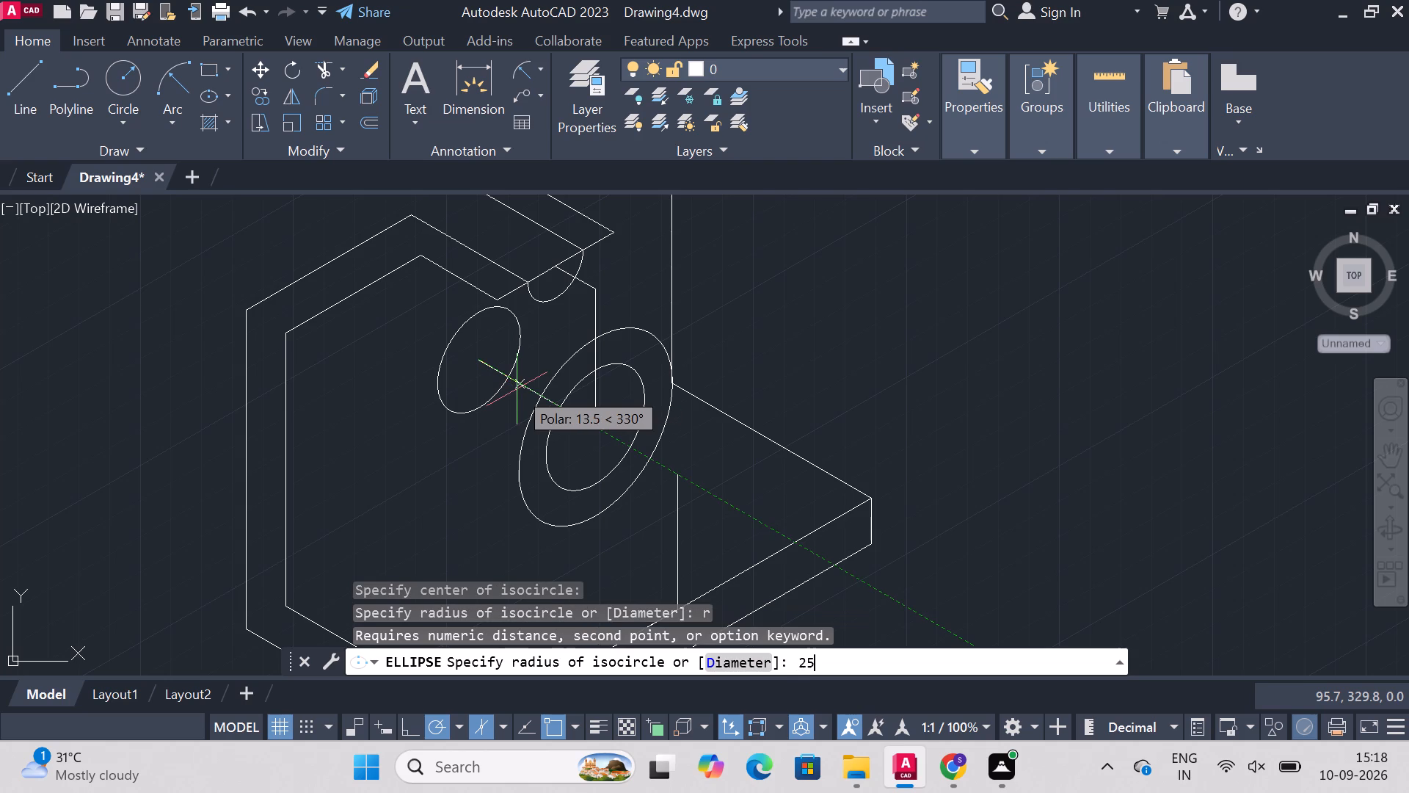
key(Return)
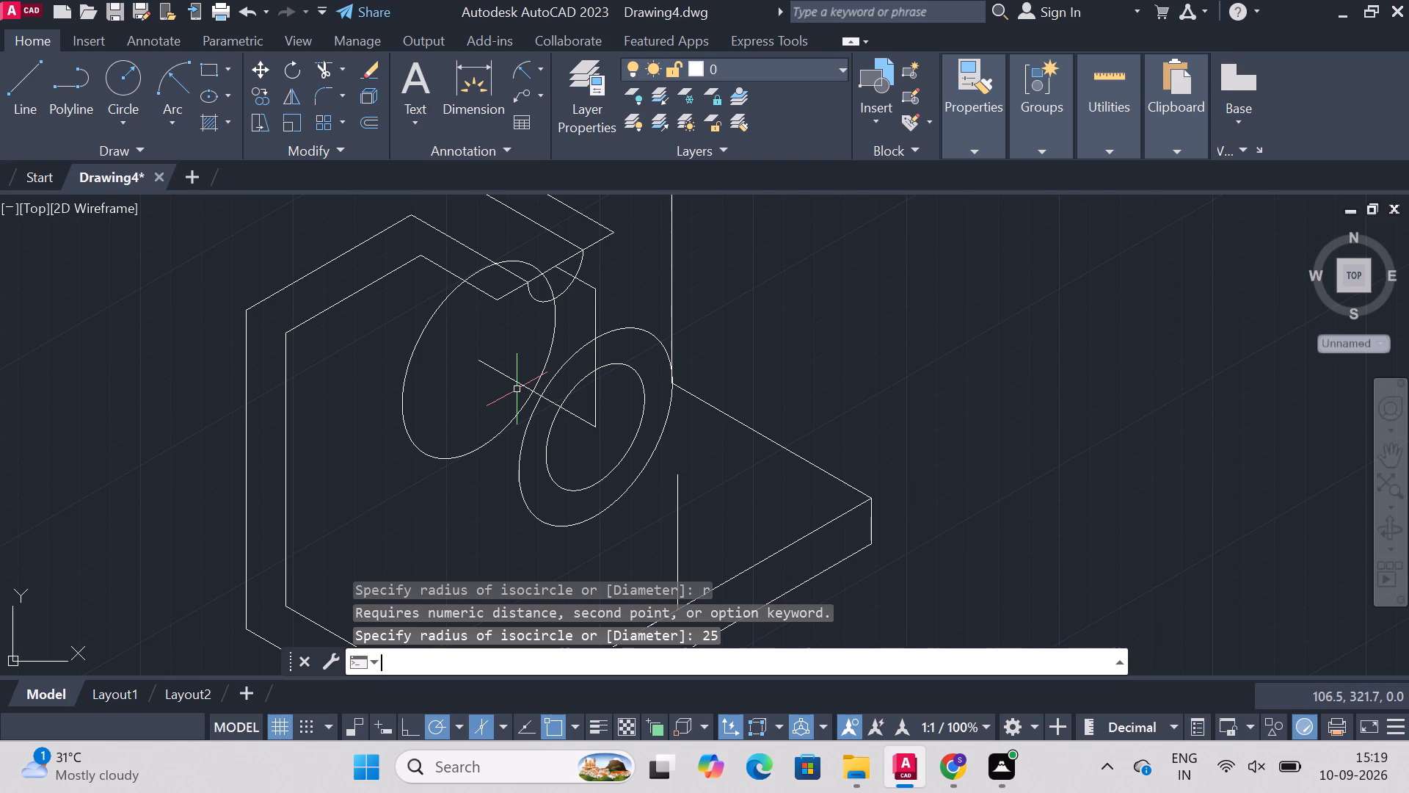
Draw a concentric isocircle of diameter 32 inside the second radius-25 circle at the far end of the axis line.
text(el)
key(Return)
text(iso)
key(Return)
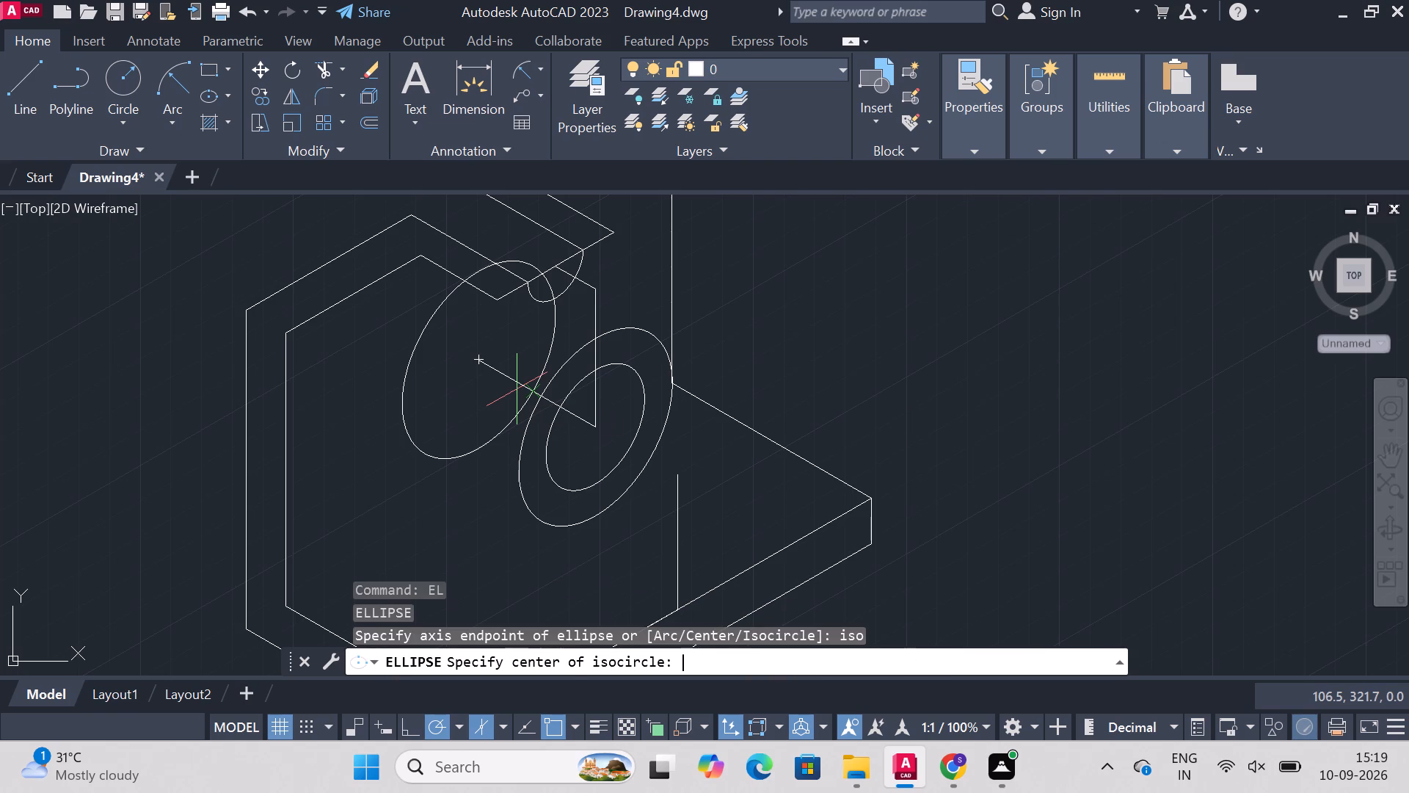
click(476, 361)
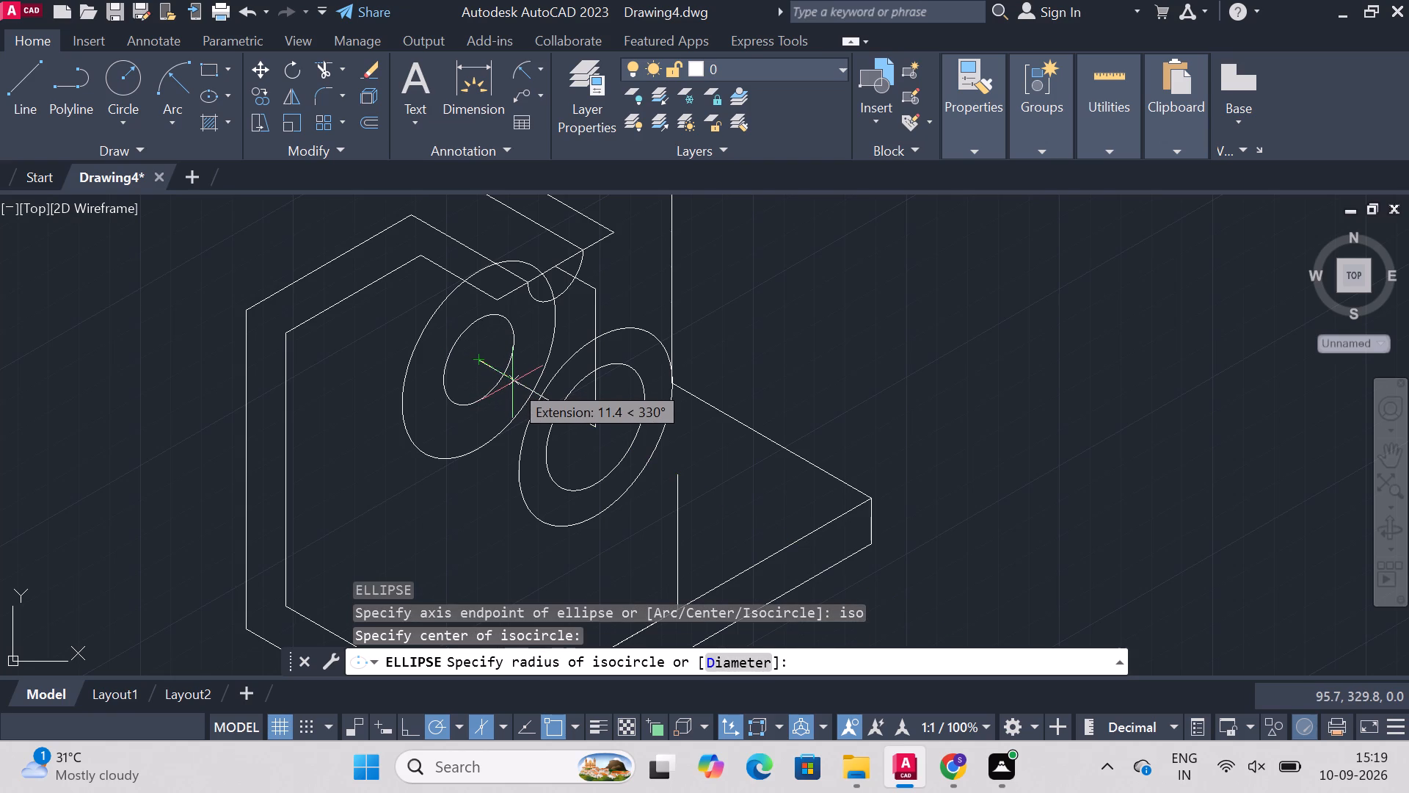
key(d)
key(Return)
text(32)
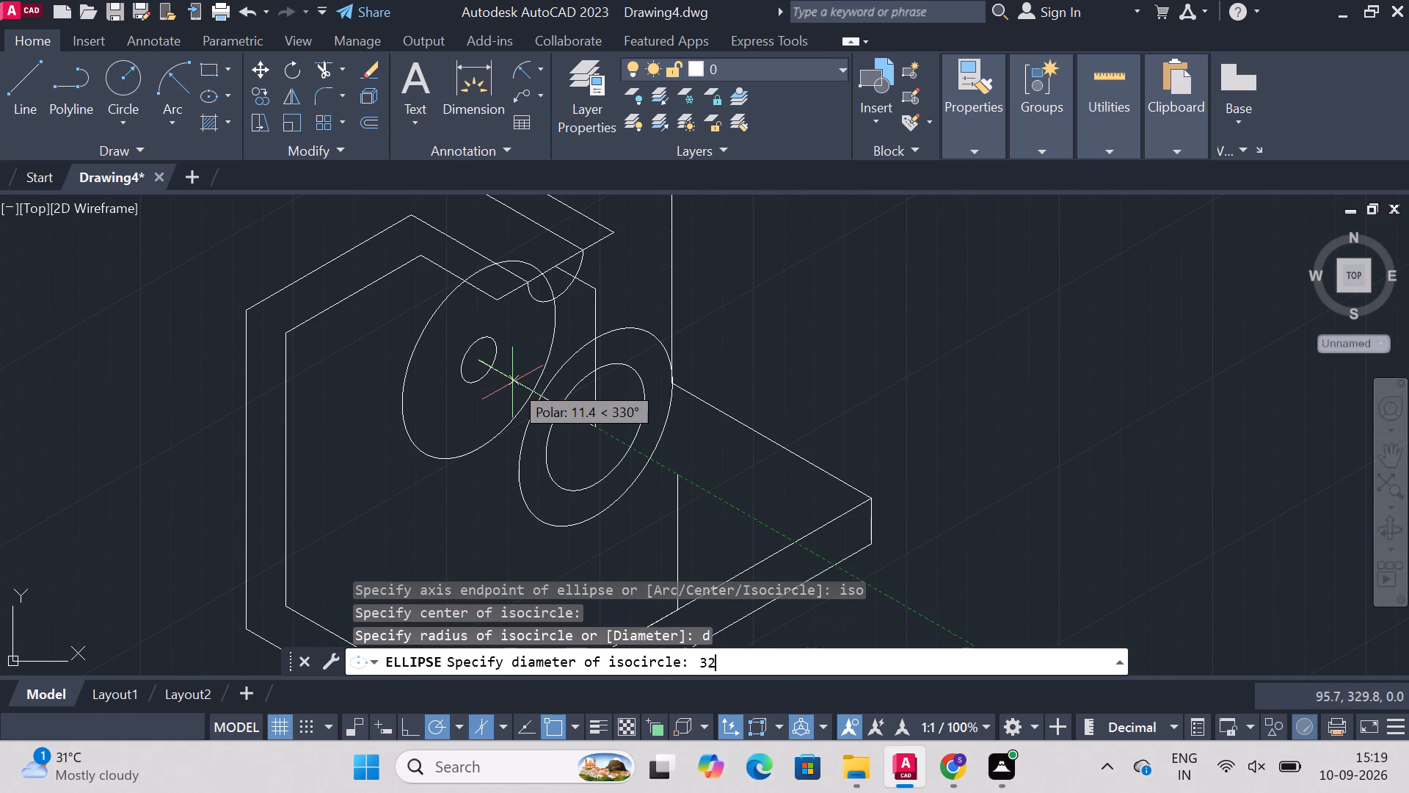
key(Return)
Draw a line from the first circle pair's centre to its lower outer edge, continuing parallel to the axis to the second outer circle.
text(line)
key(Return)
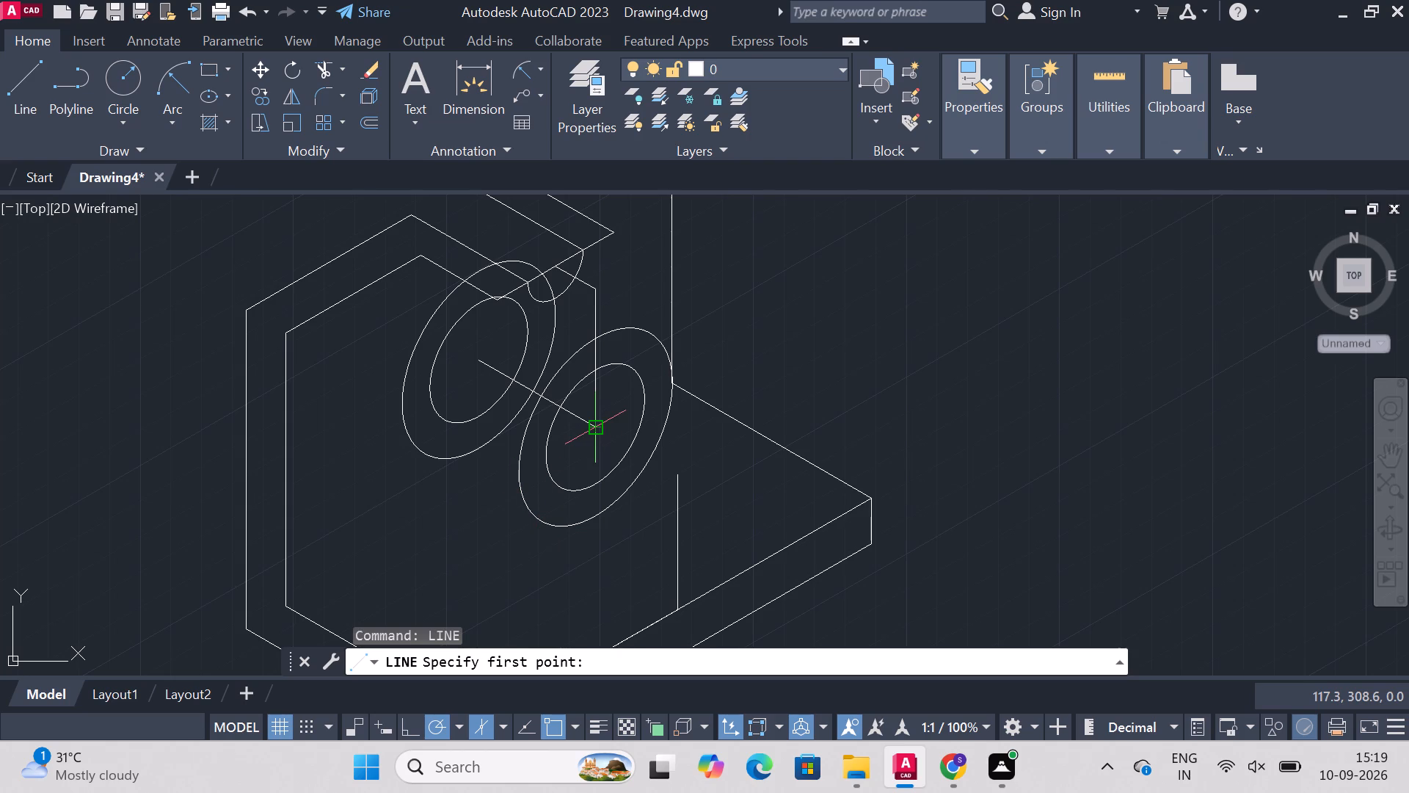
click(597, 430)
click(541, 519)
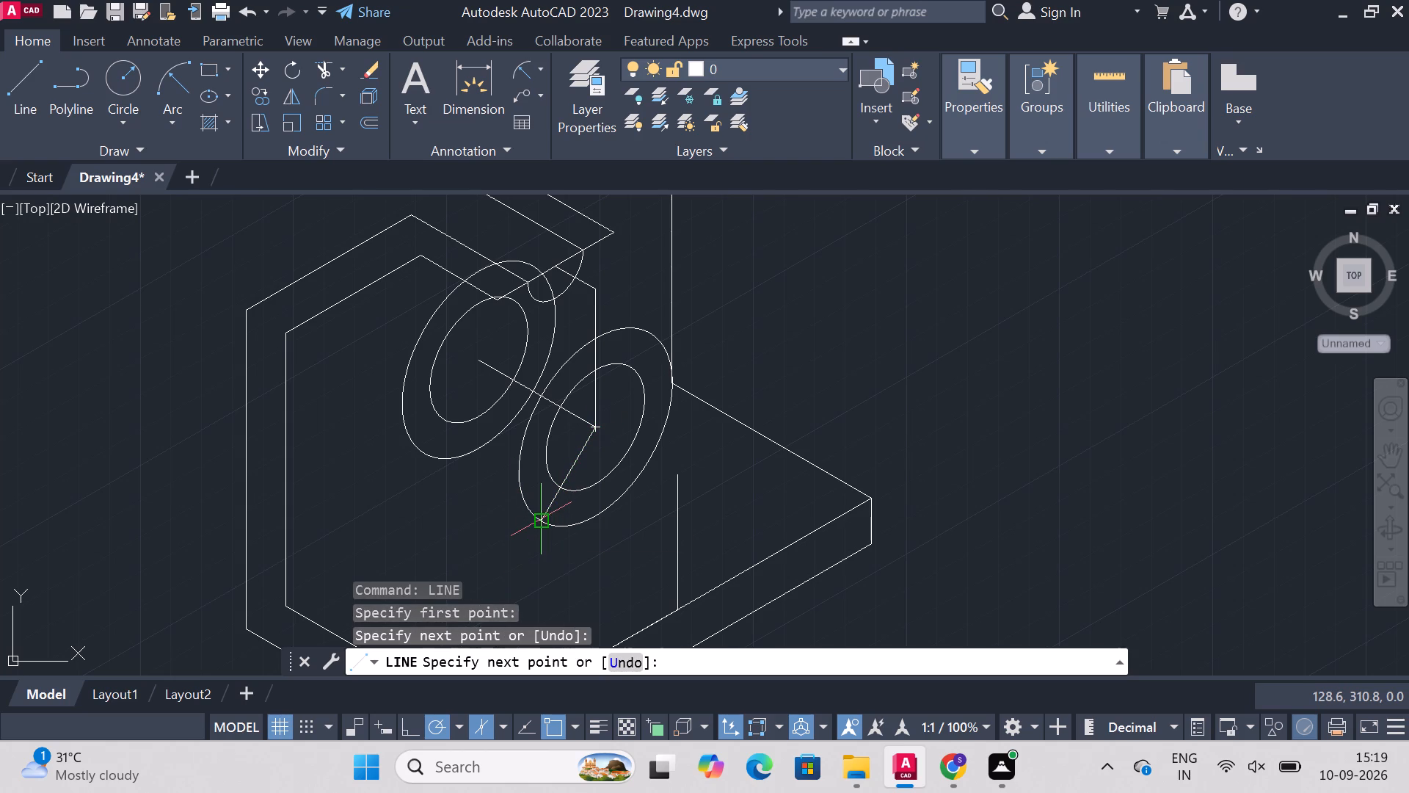
click(423, 460)
key(Escape)
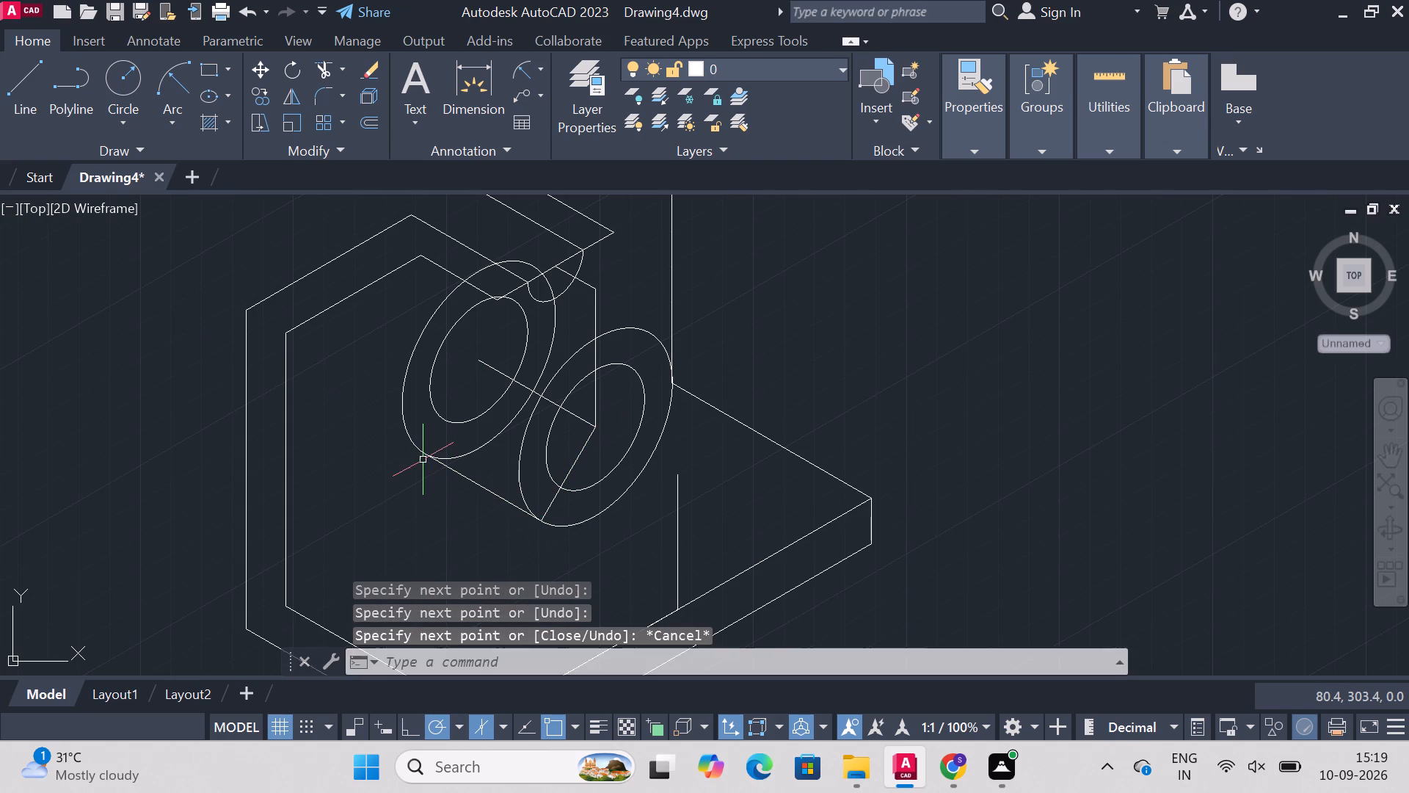
Trim away the axis line joining the two circle pairs, the vertical line above the front circles, and the short slanted line beside the notch arc.
text(trim)
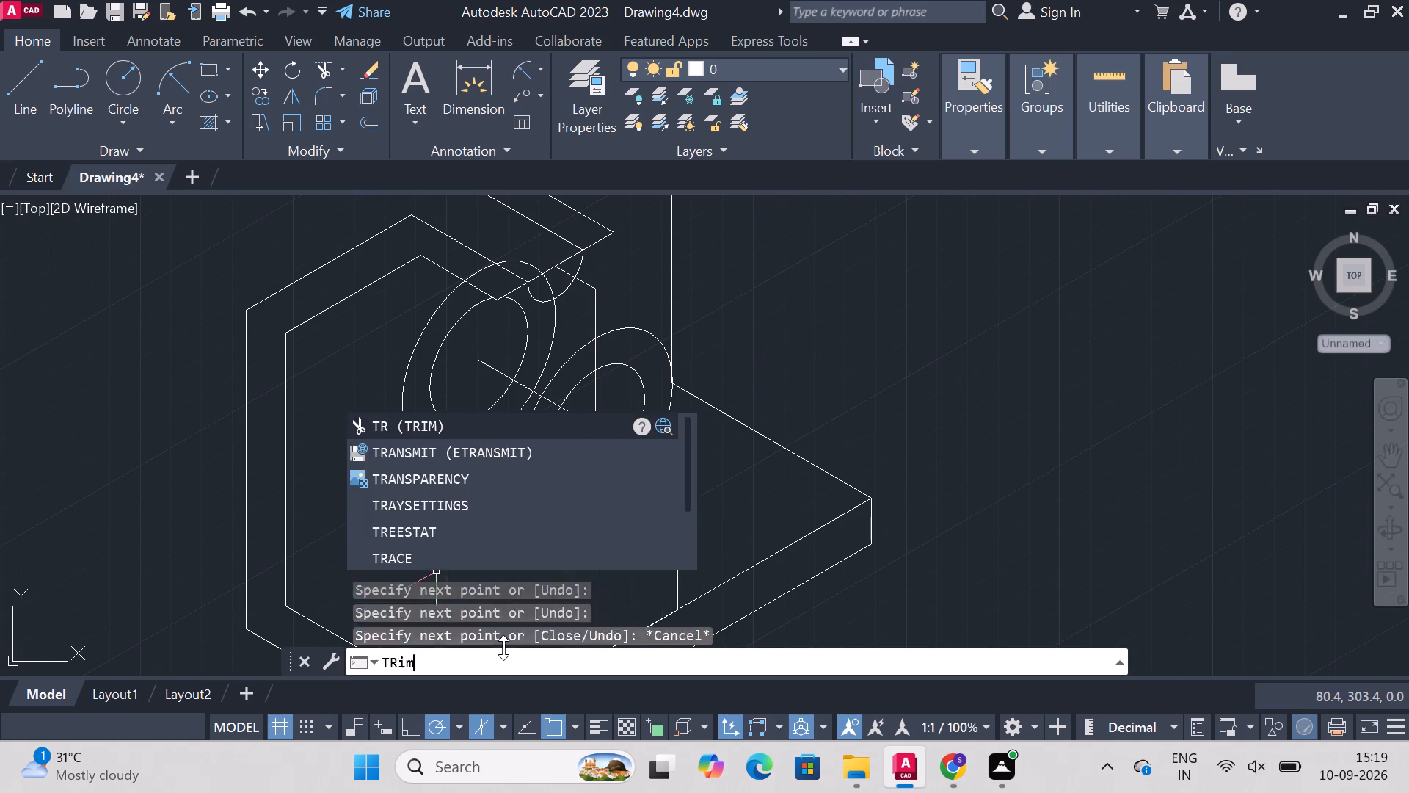
key(Return)
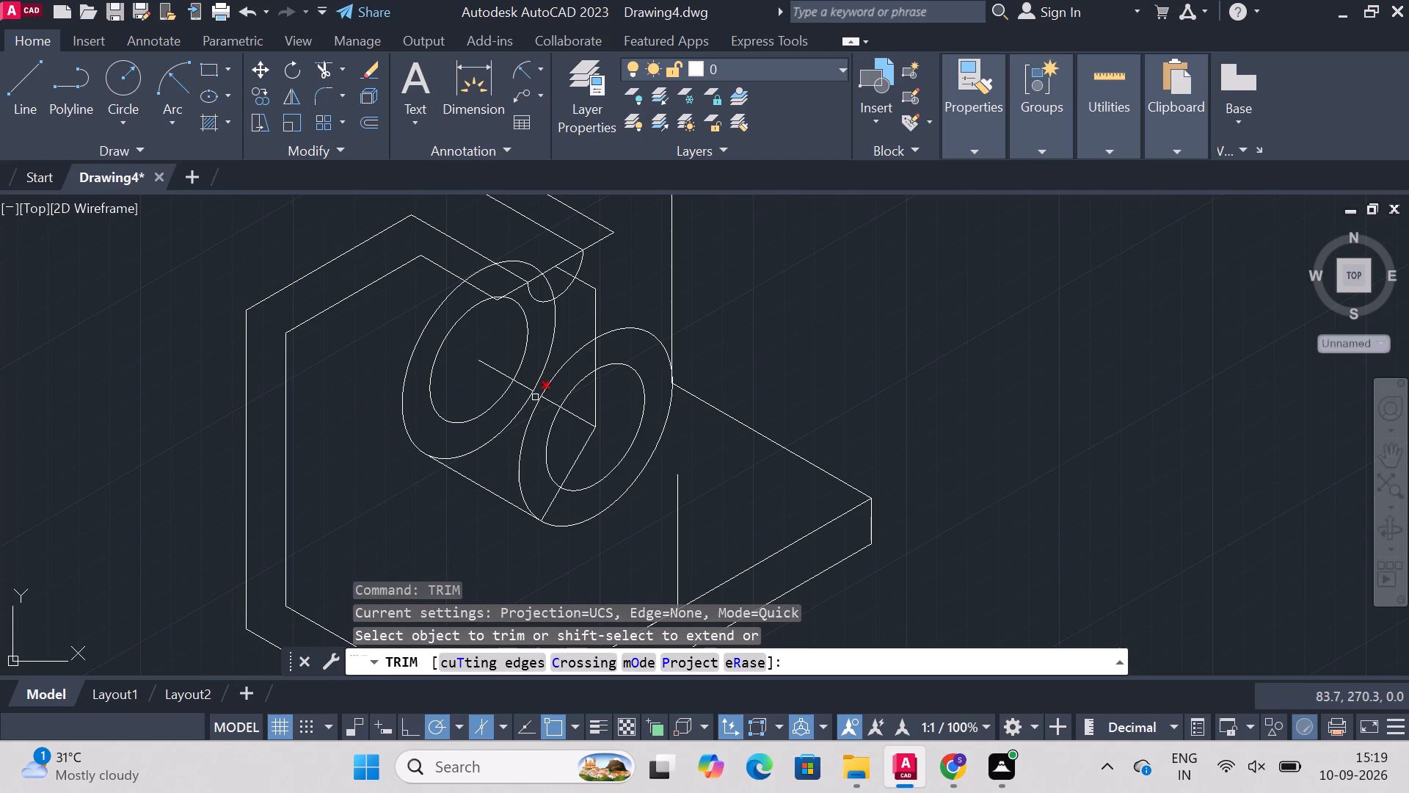
click(540, 394)
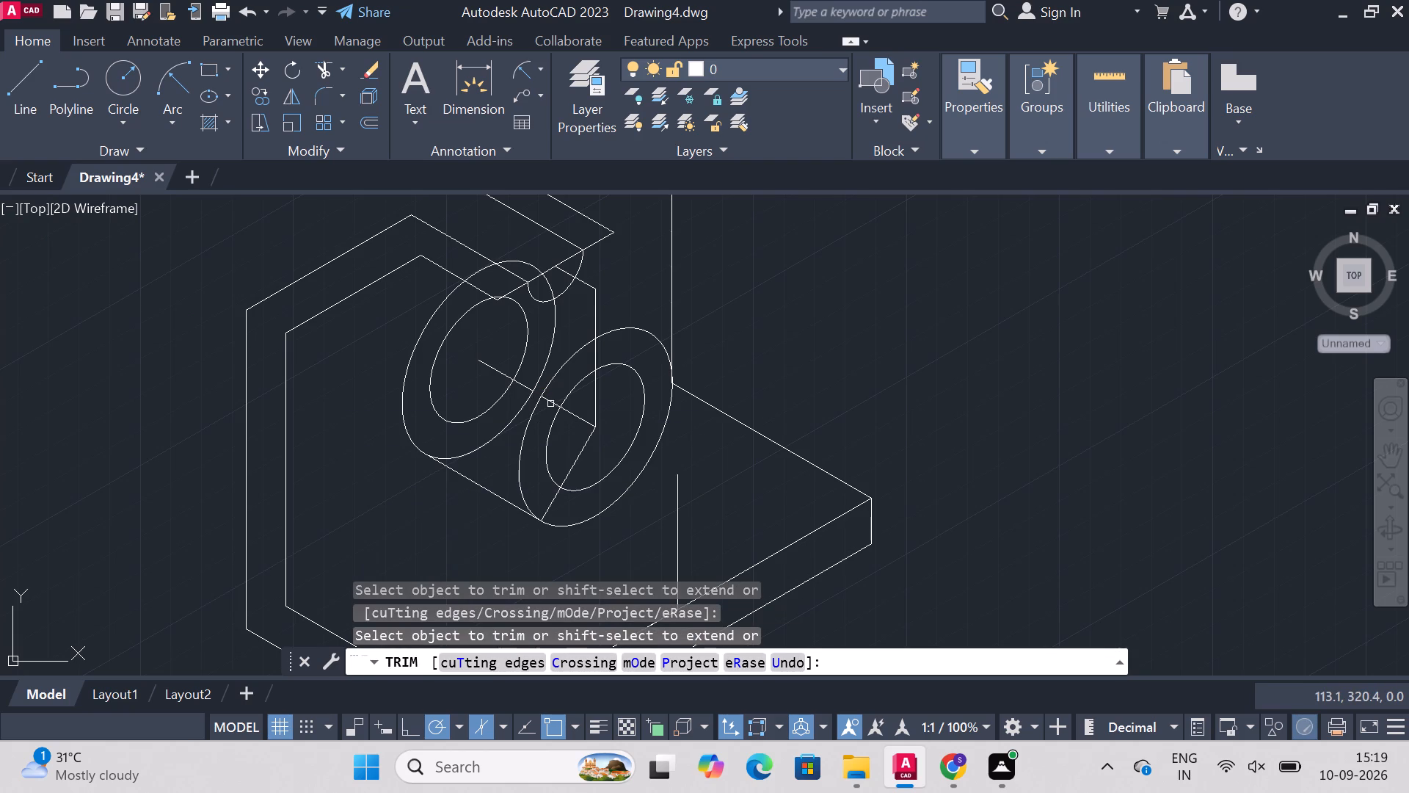
click(551, 401)
click(576, 417)
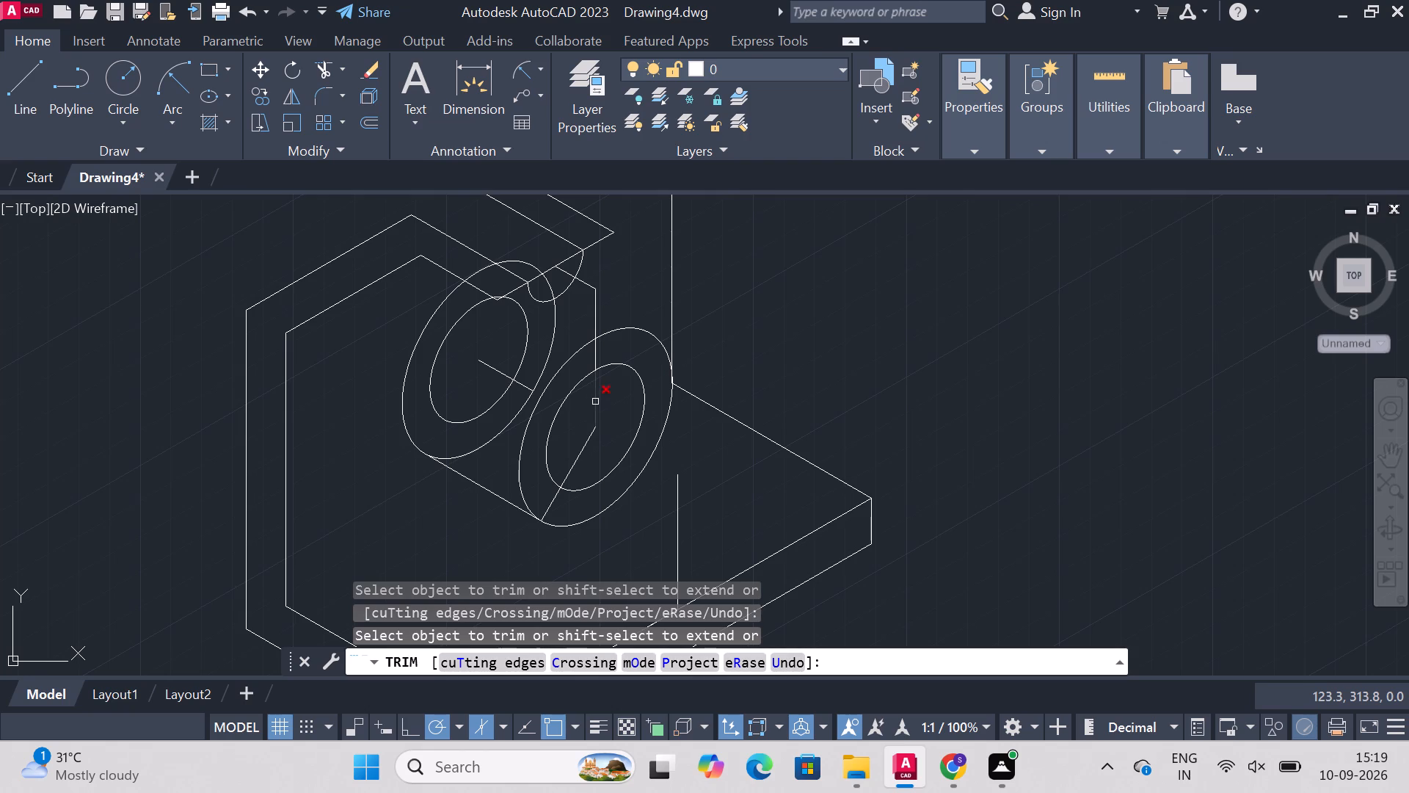
click(595, 402)
click(594, 352)
click(597, 317)
click(589, 285)
click(569, 273)
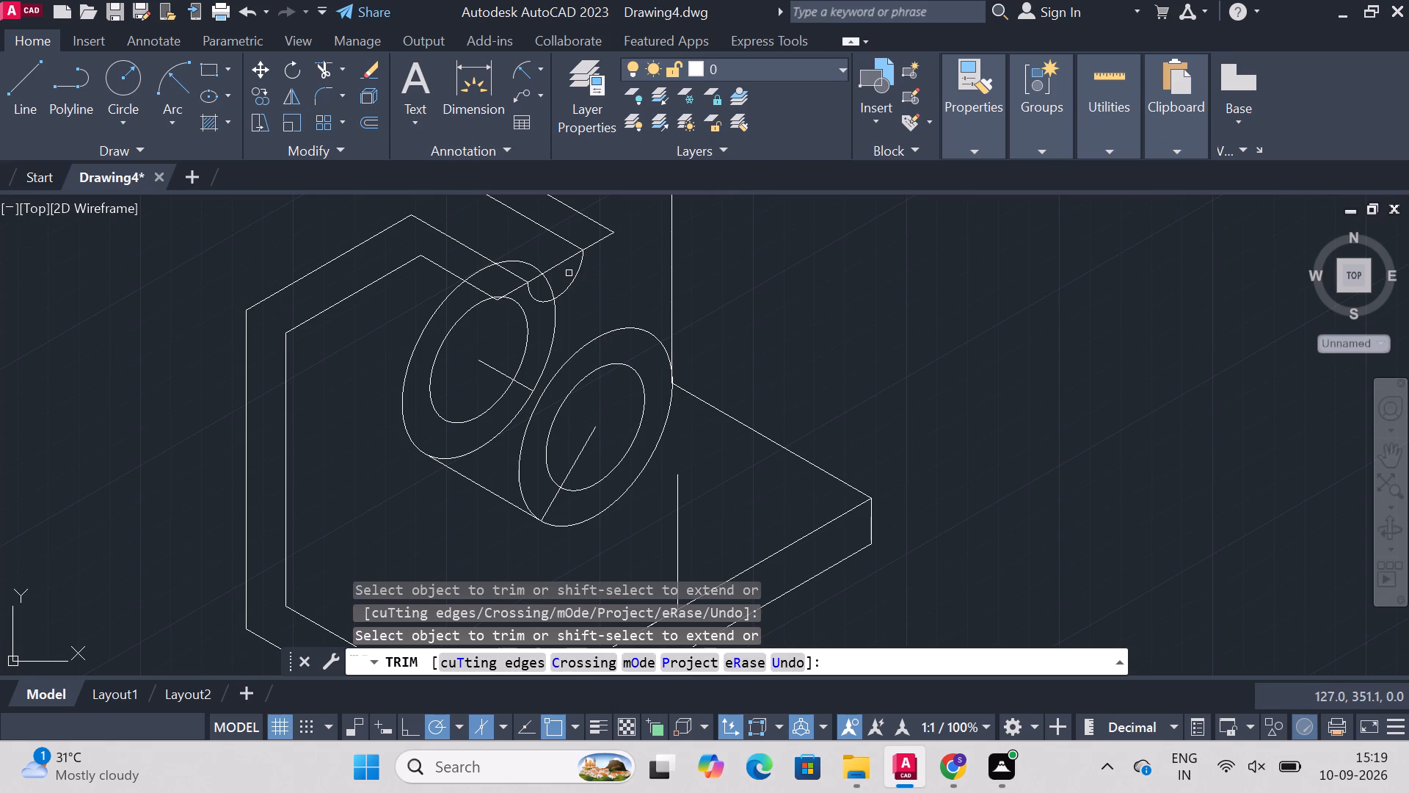
click(521, 388)
click(494, 371)
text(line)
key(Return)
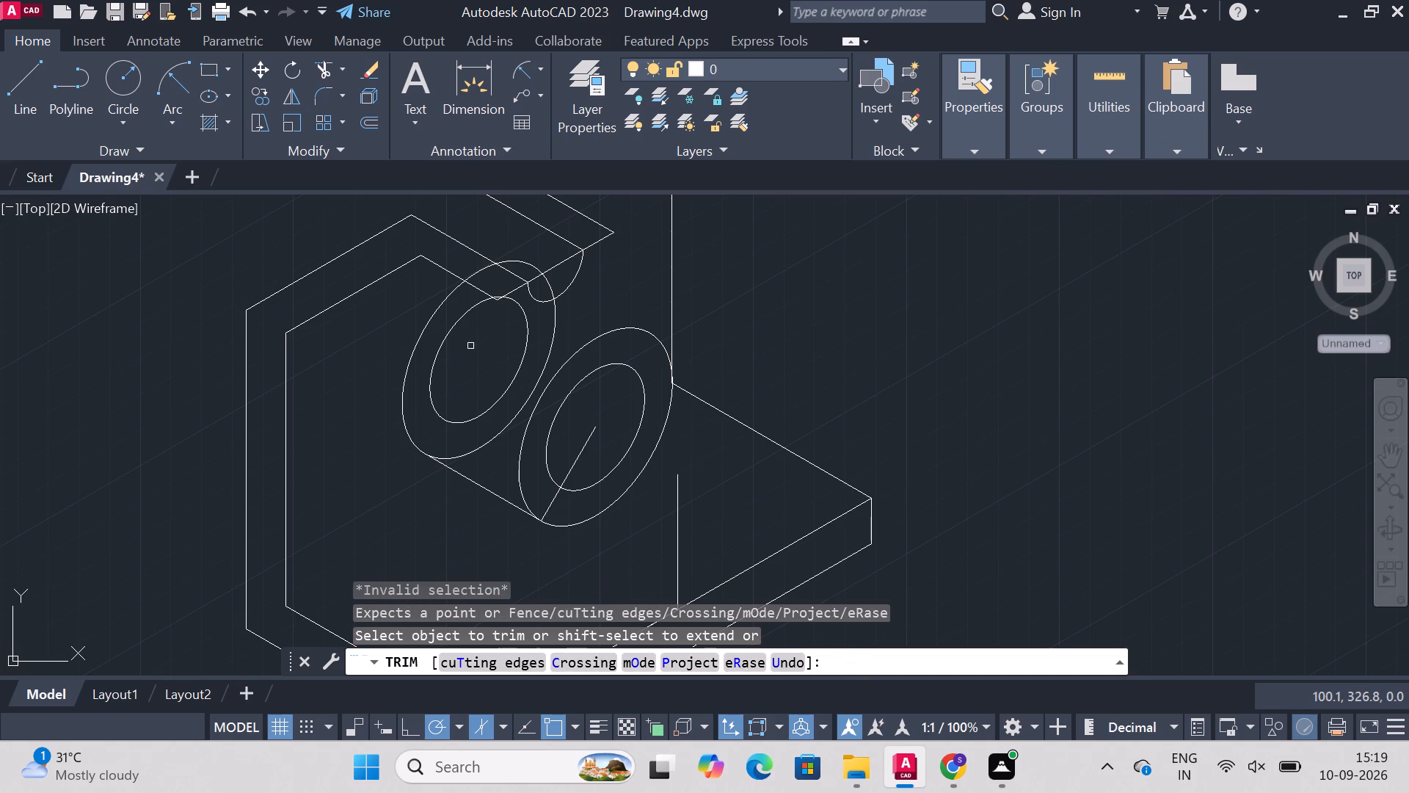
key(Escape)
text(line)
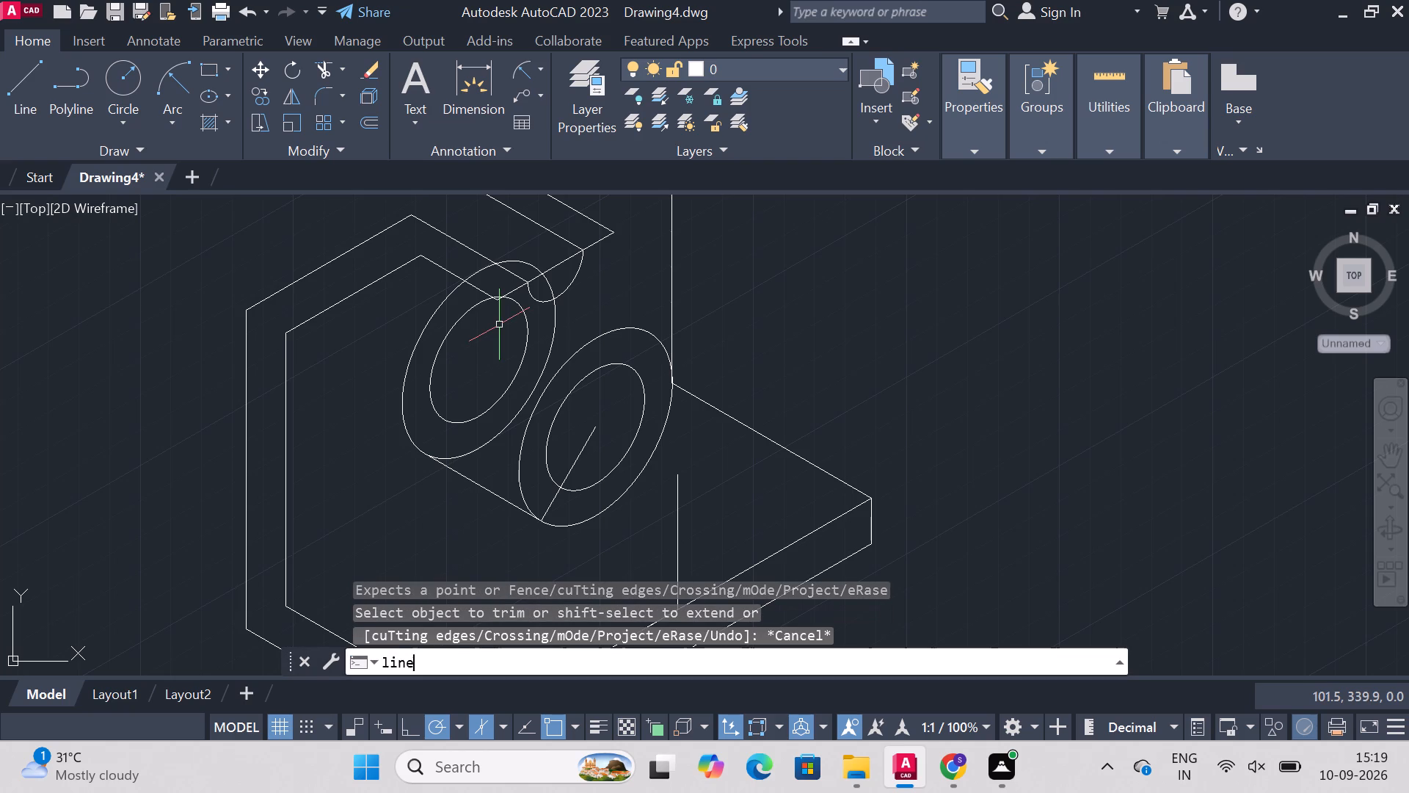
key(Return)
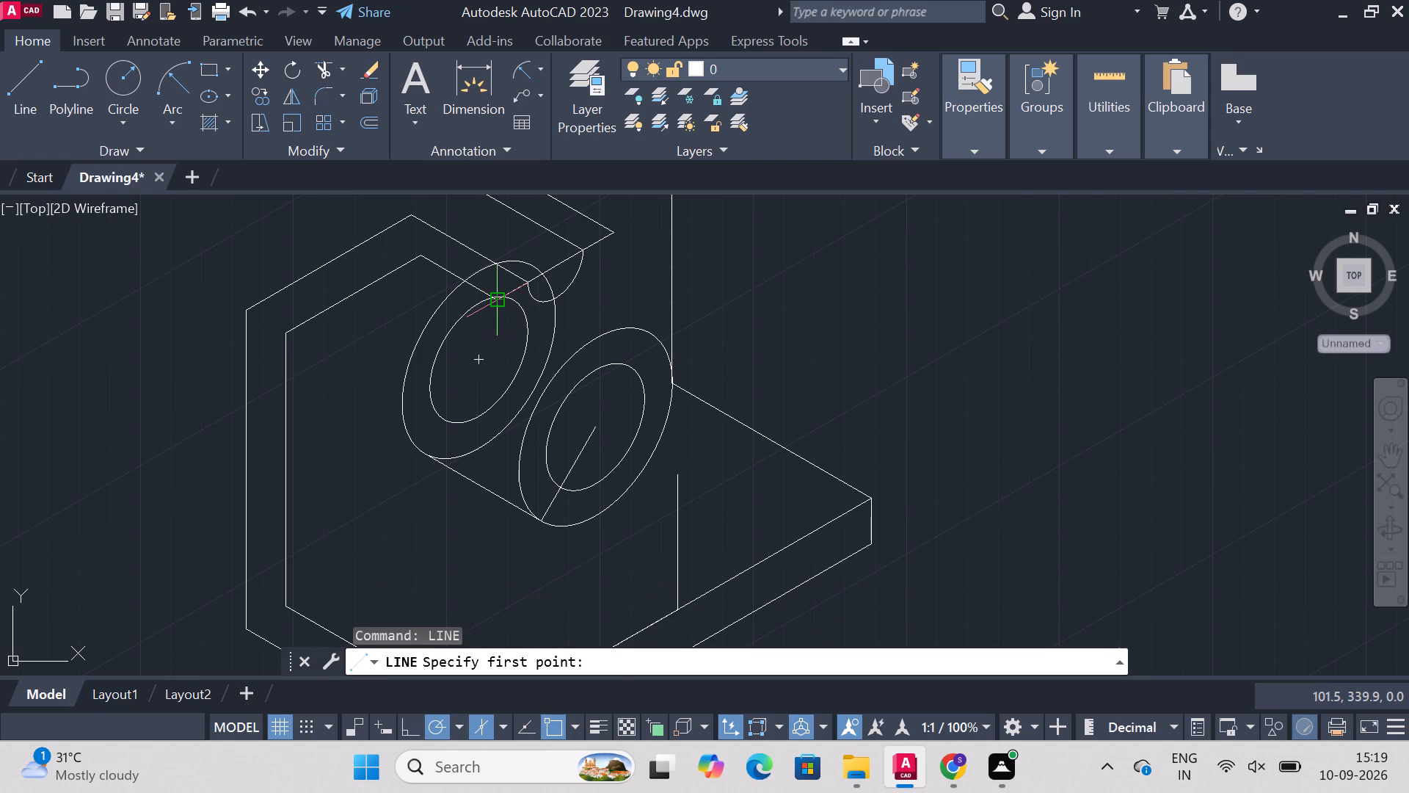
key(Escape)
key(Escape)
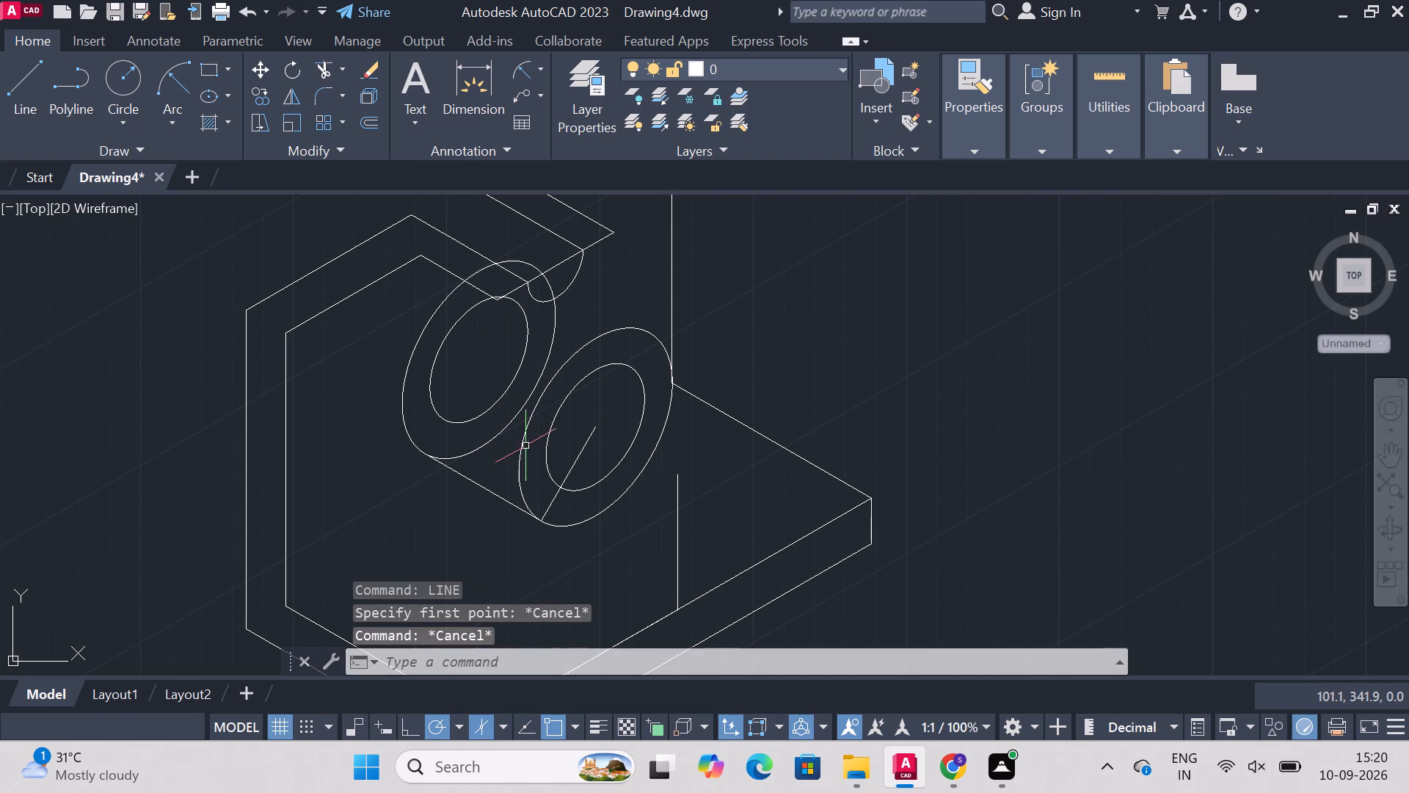
Copy the front radius-25 isocircle 13 units back along the boss axis, using its centre as the base point.
click(522, 443)
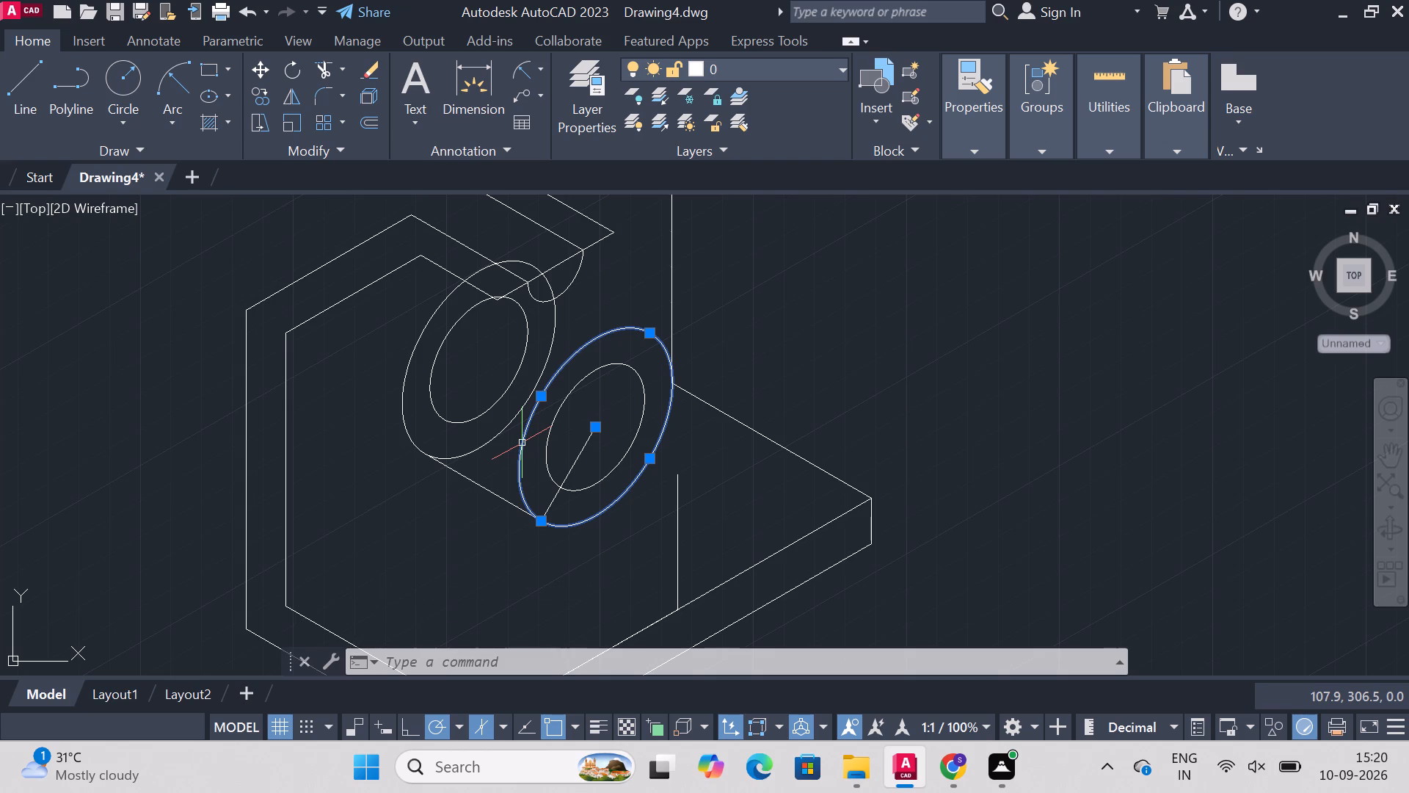
text(copy)
key(Return)
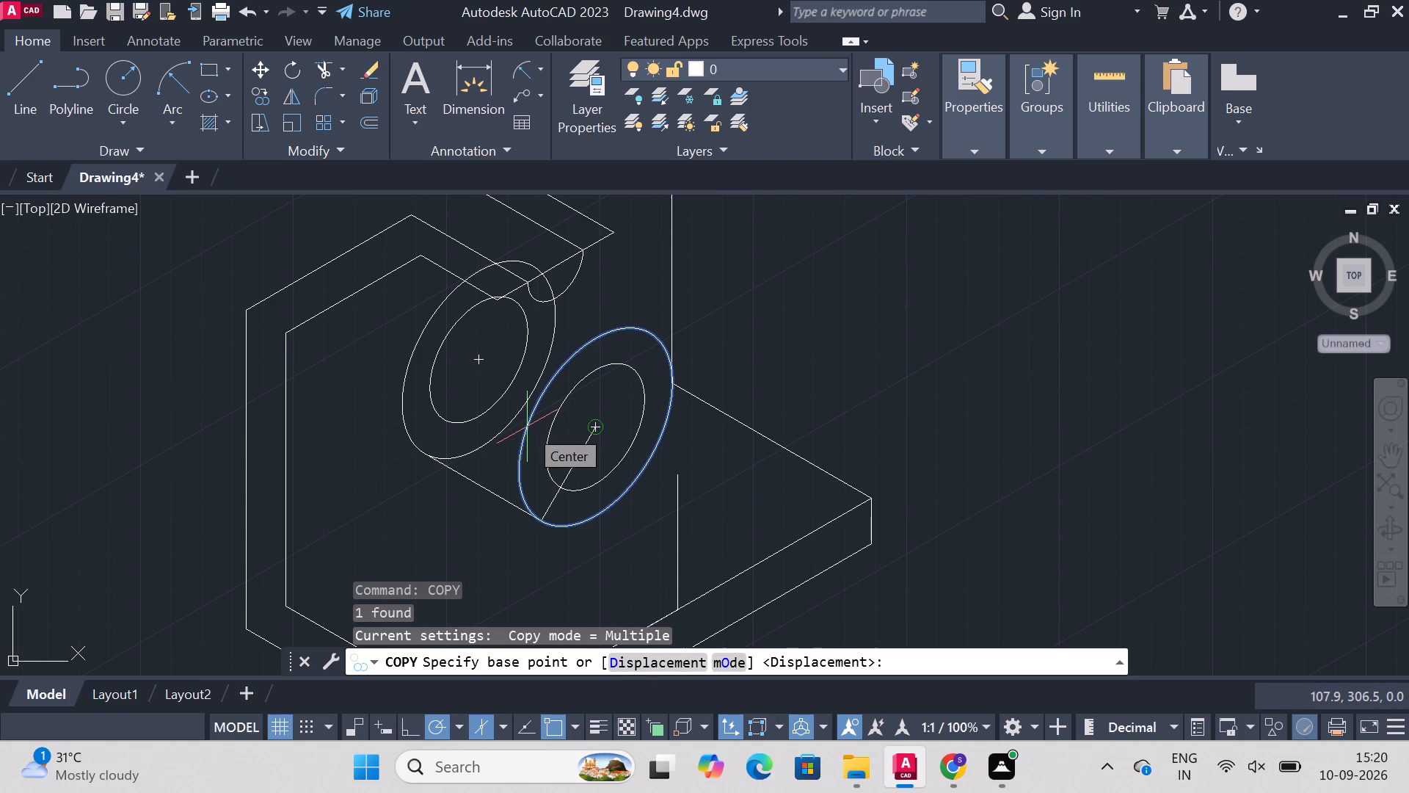
click(596, 422)
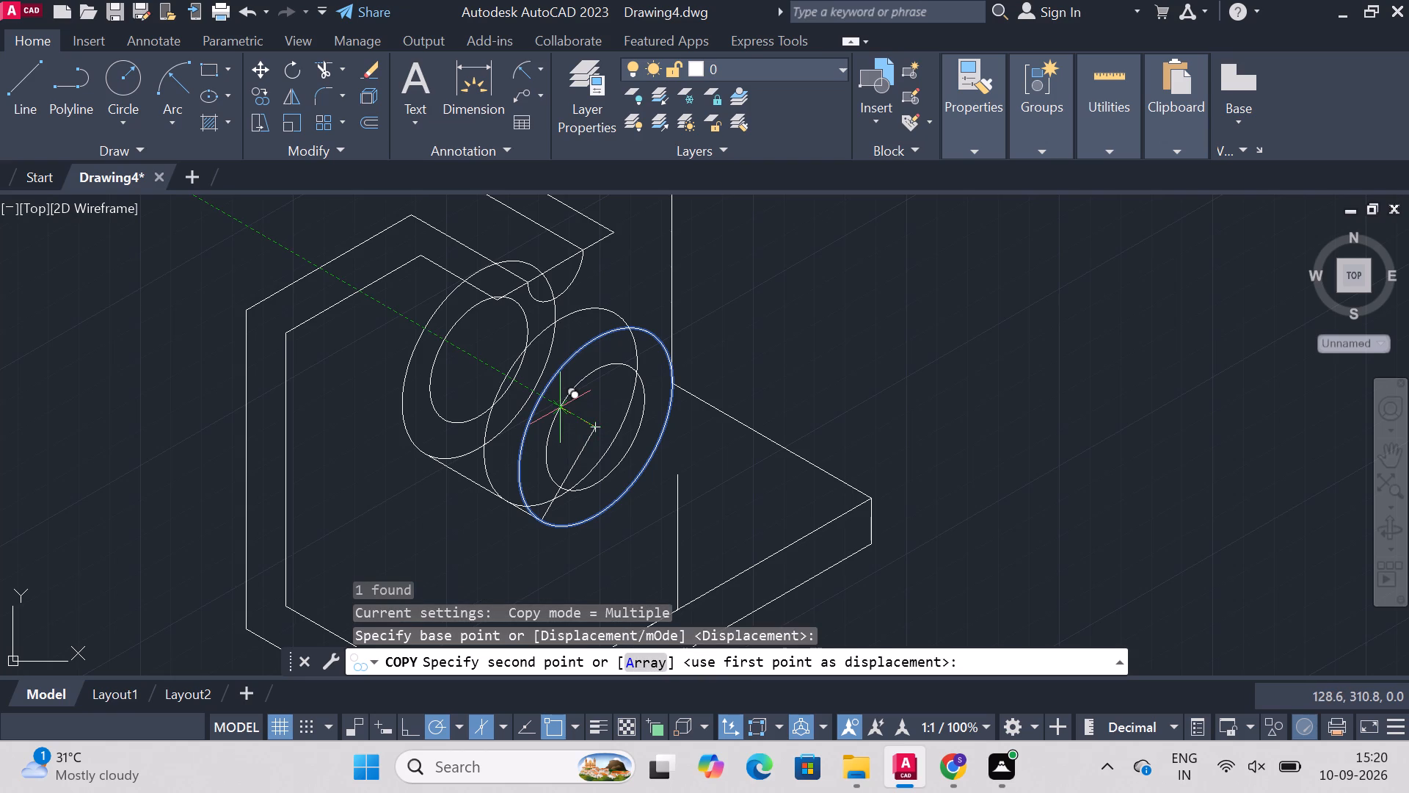
text(13)
key(Return)
key(Escape)
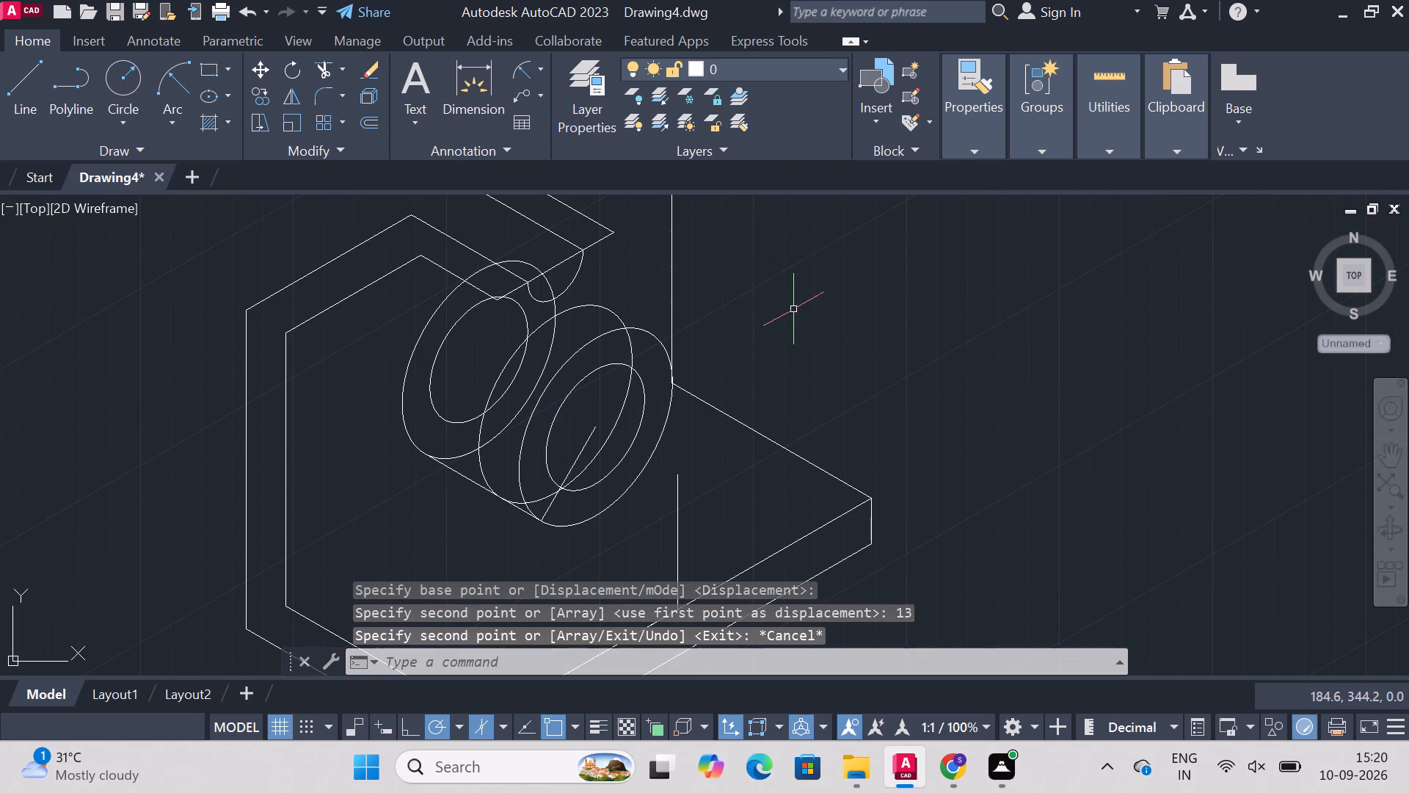
key(Escape)
Draw a vertical line about 23 long from the inner outline's corner below the notch down to the copied circle.
text(line)
key(Return)
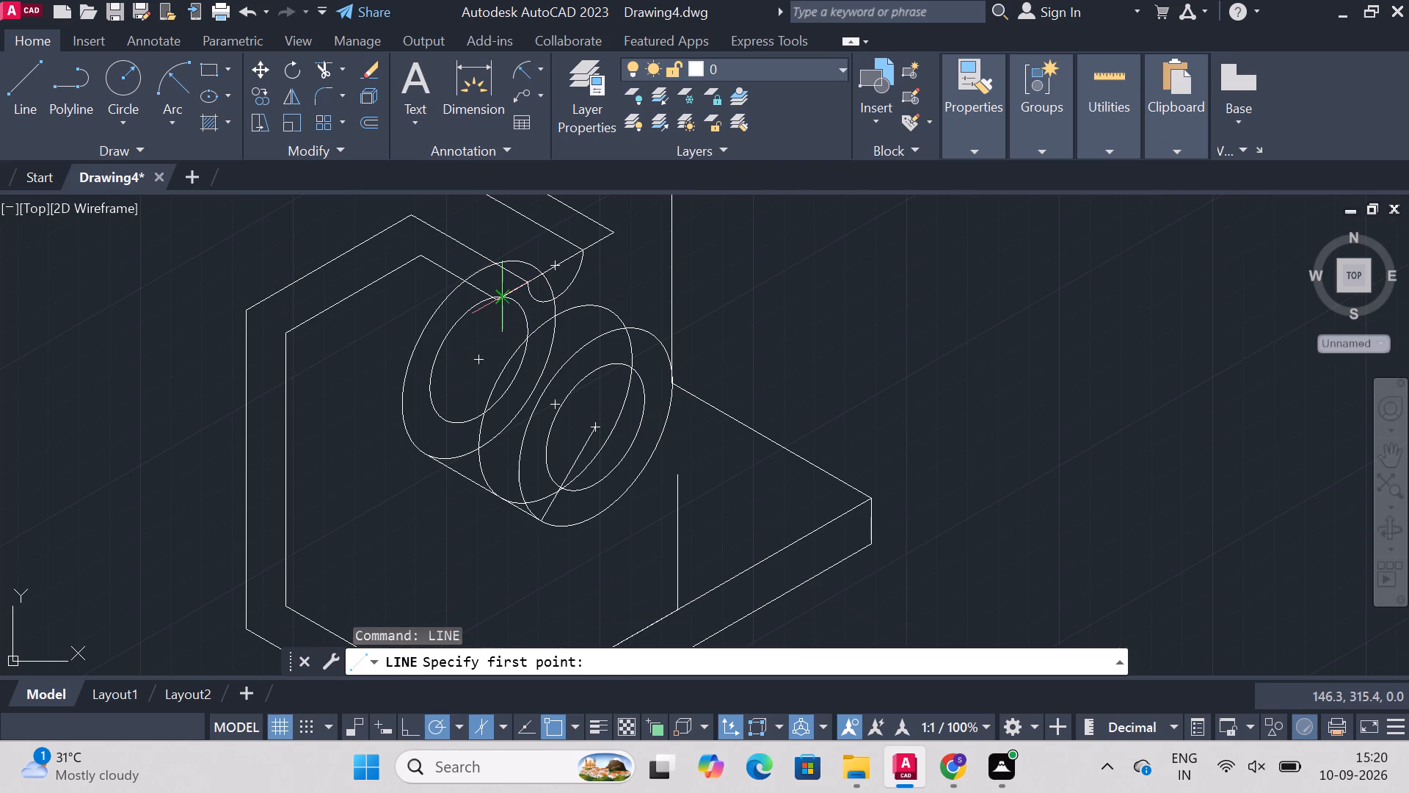
click(498, 303)
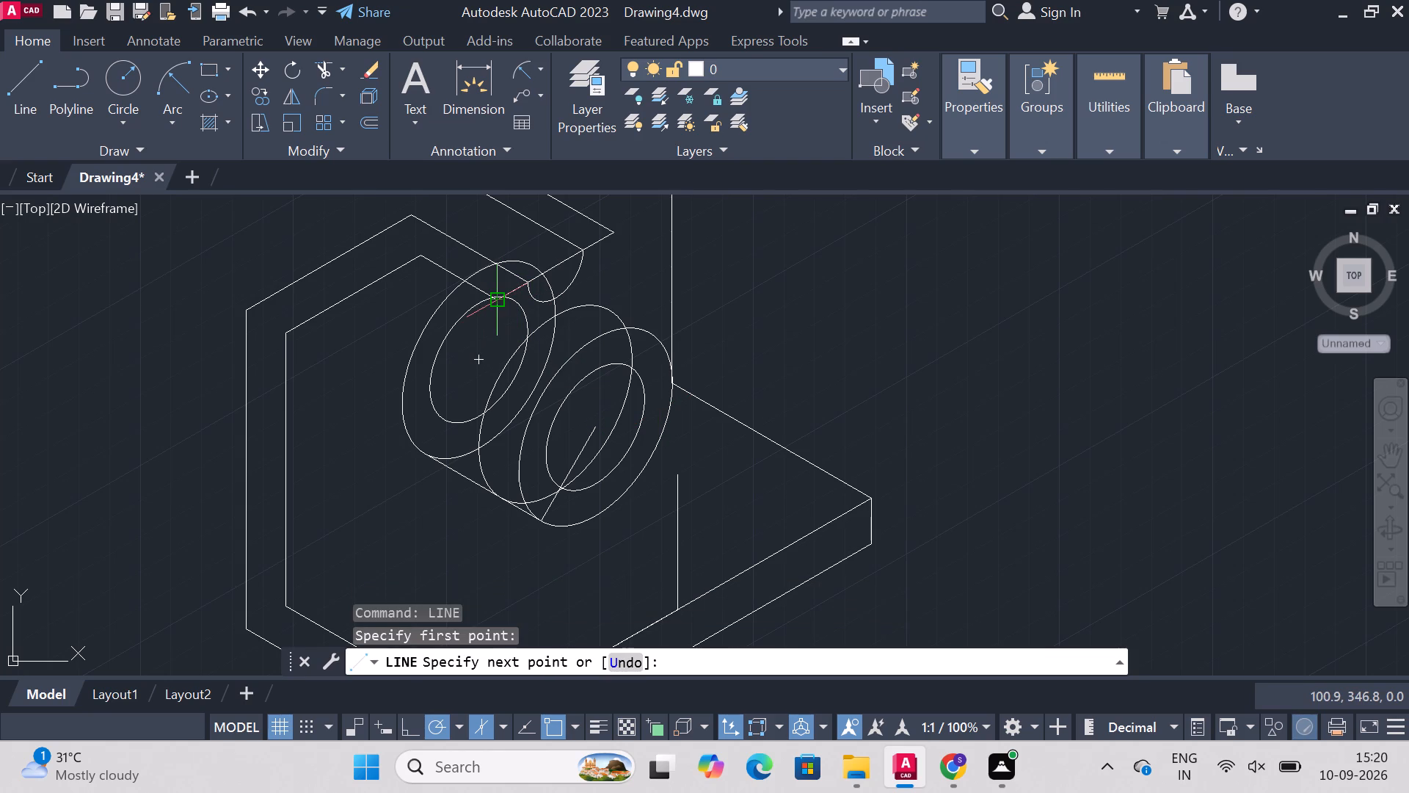
click(496, 383)
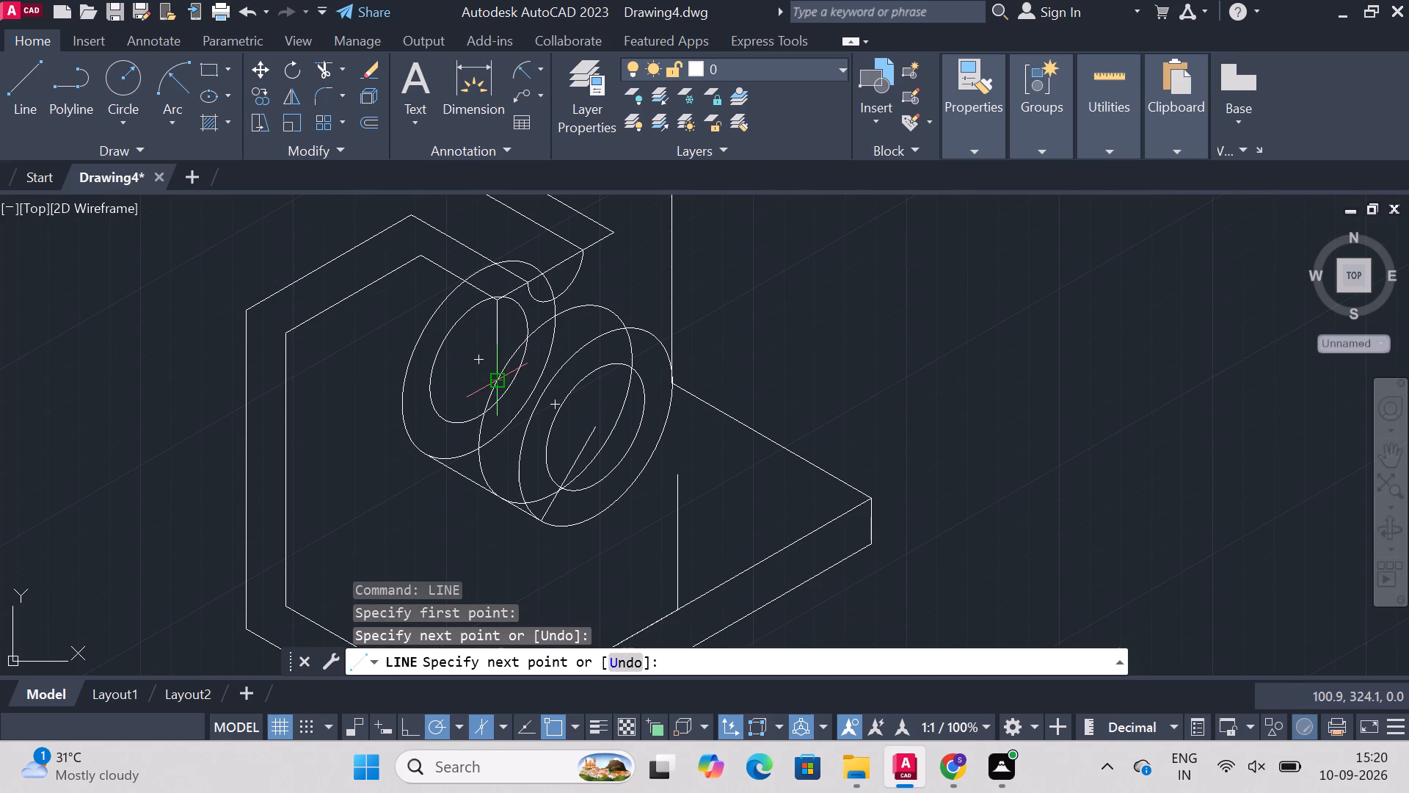
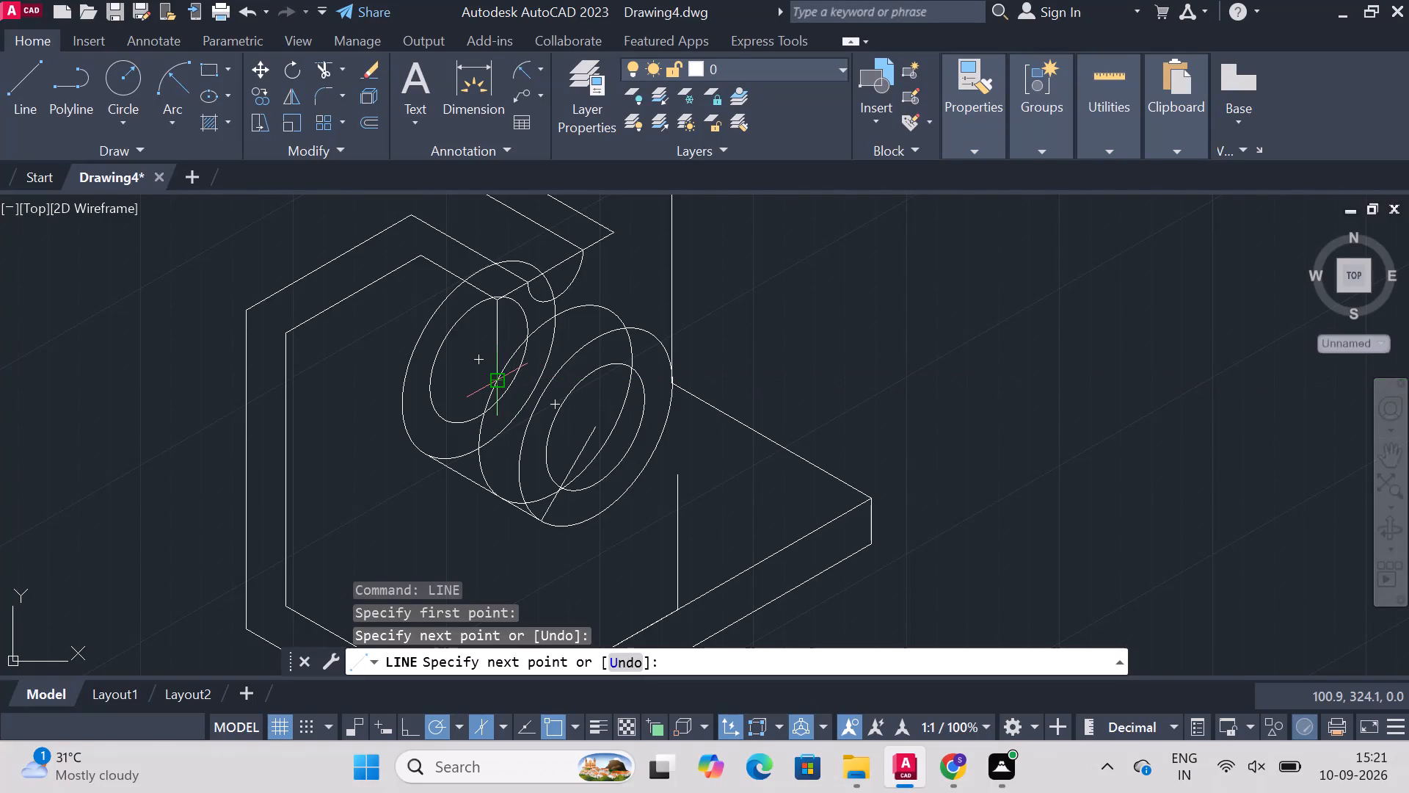
Draw a vertical line about 23 long from the upright's outer corner beyond the notch down to the copied circle.
key(Escape)
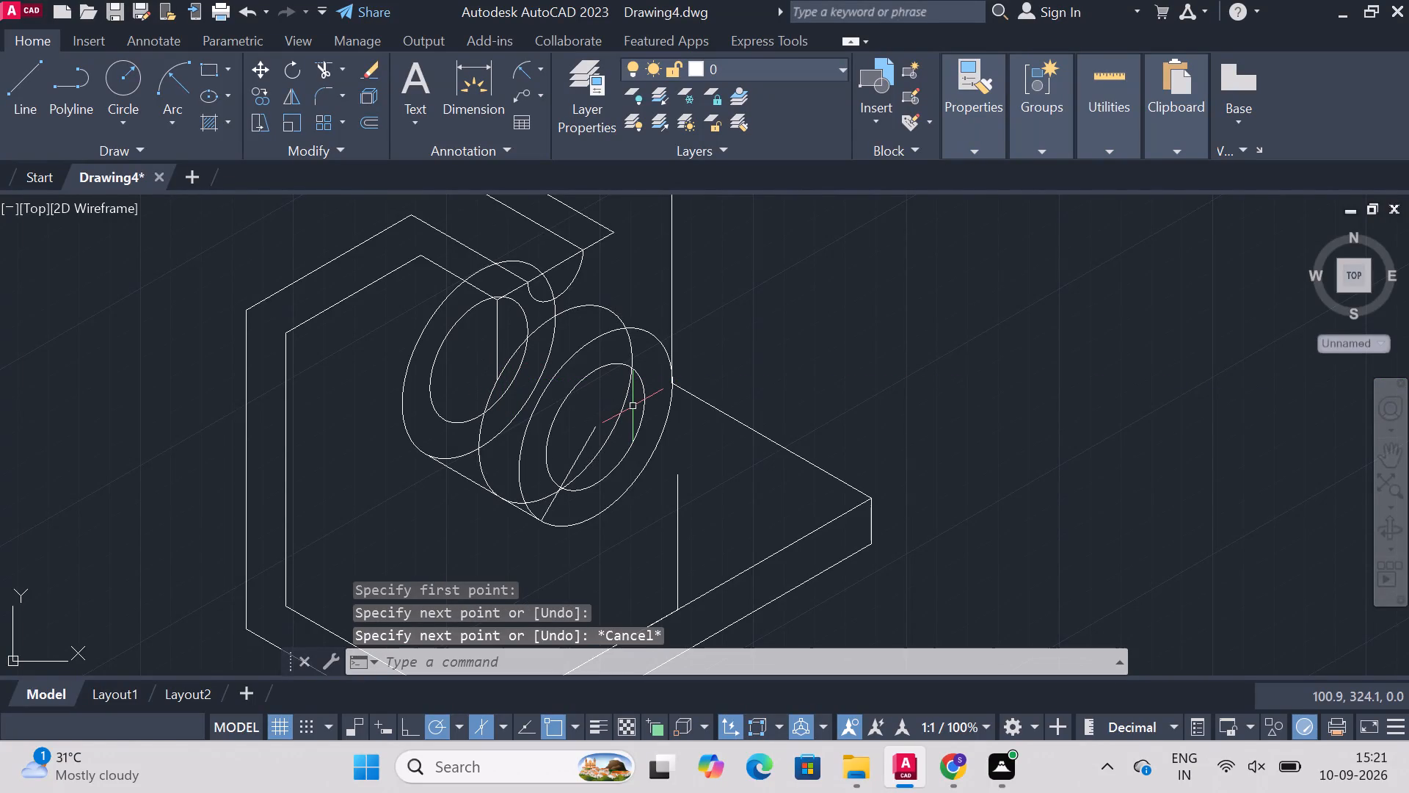
text(line)
key(Return)
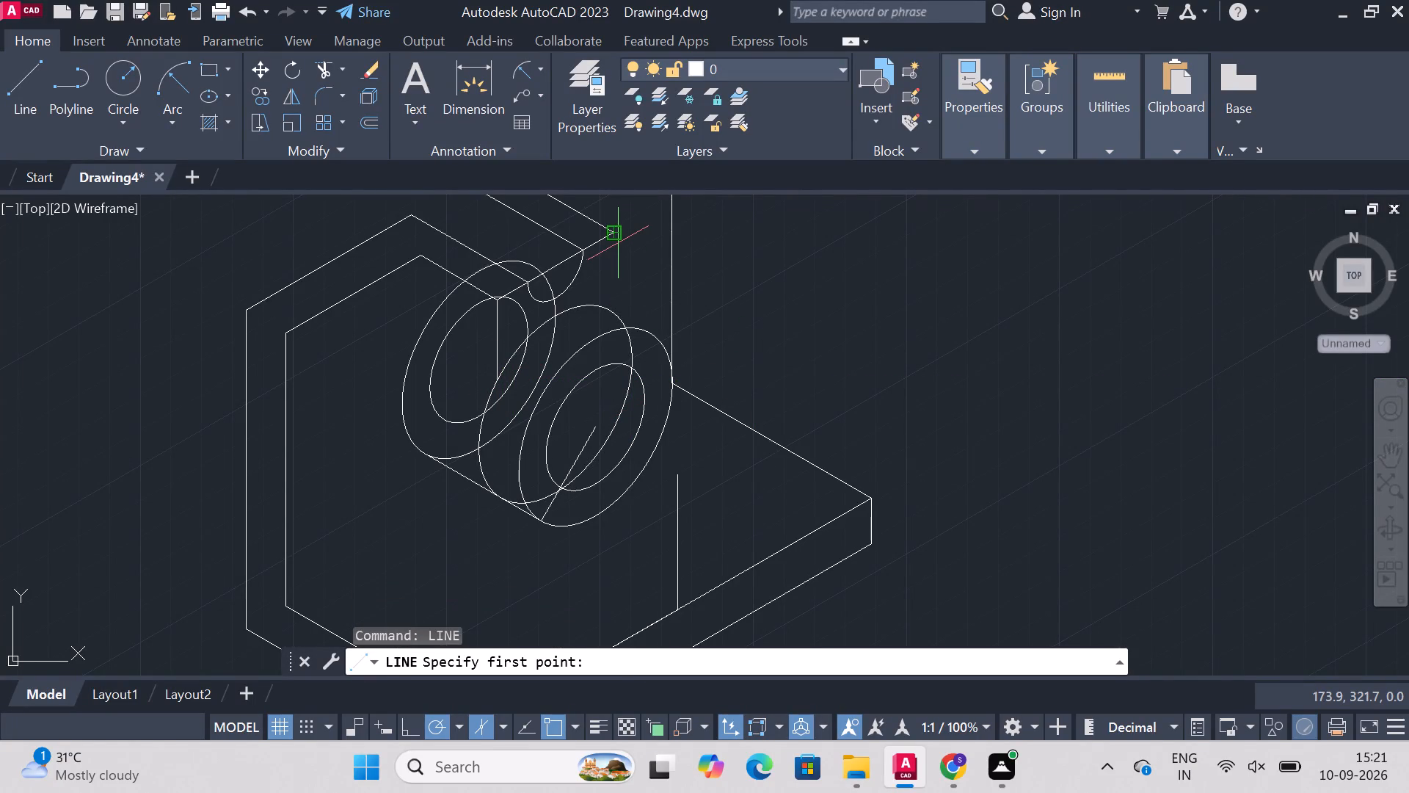
click(613, 236)
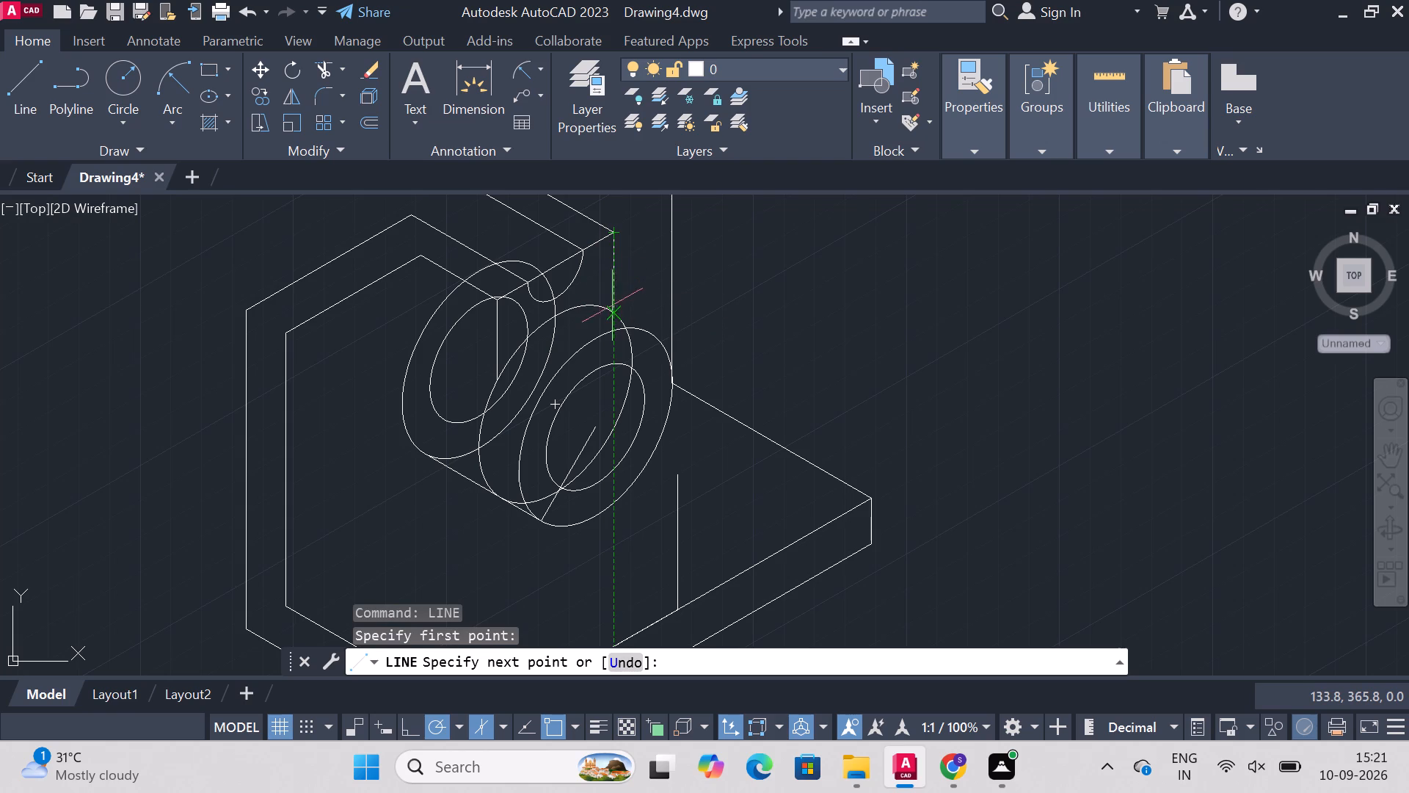
click(617, 310)
key(Escape)
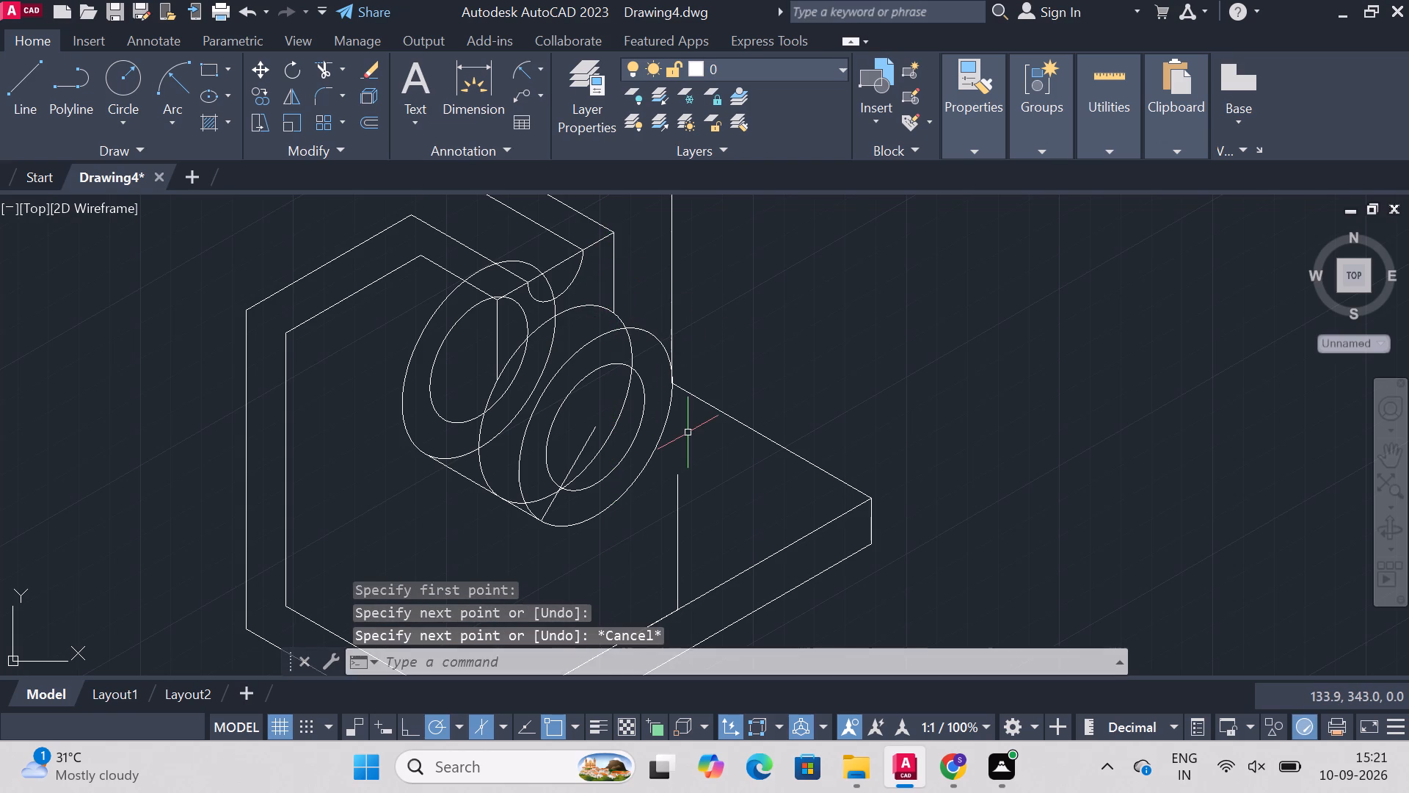
From the lower end of the inner vertical line, draw axis-parallel lines about 13 forward to the front outer circle and about 25 back to the rear outer circle.
text(line)
key(Return)
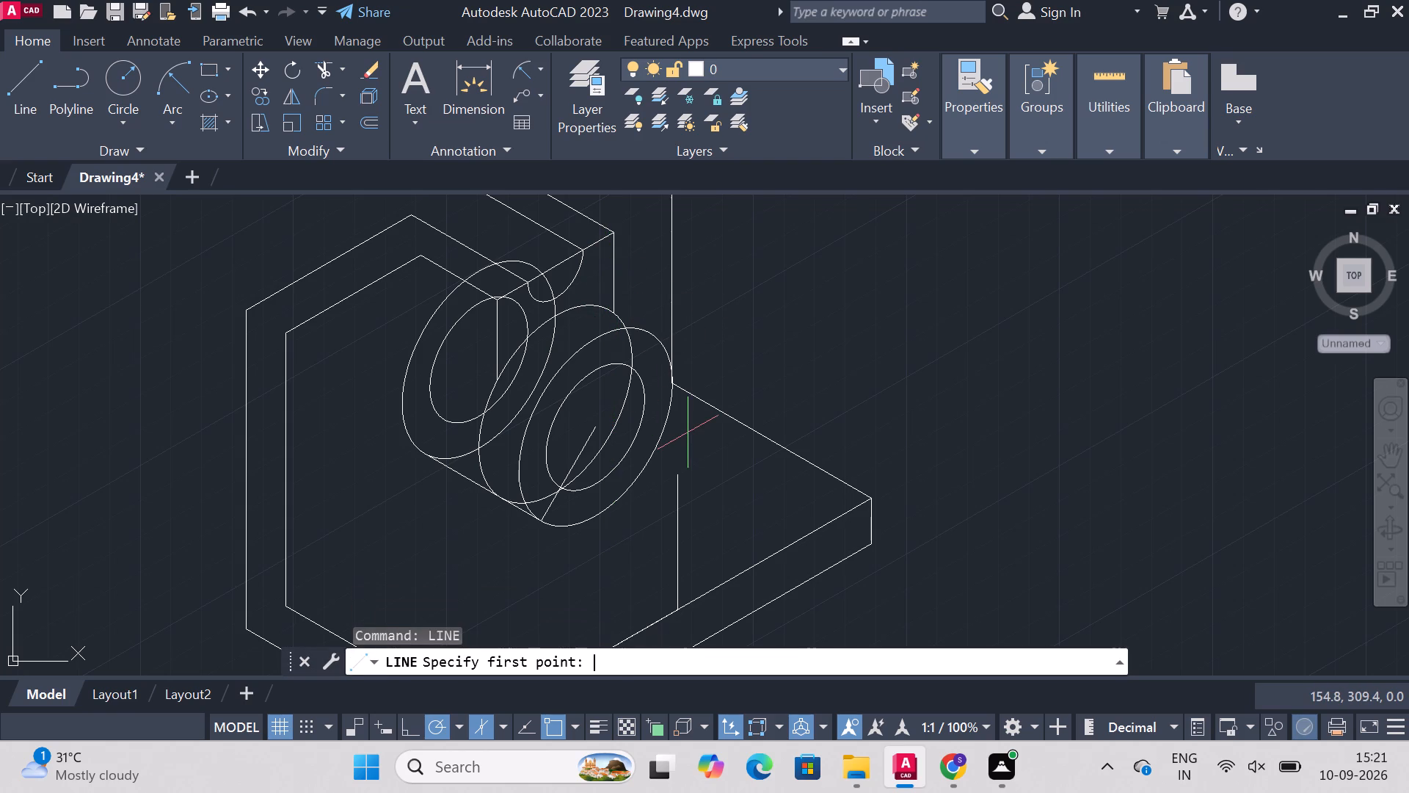
click(498, 384)
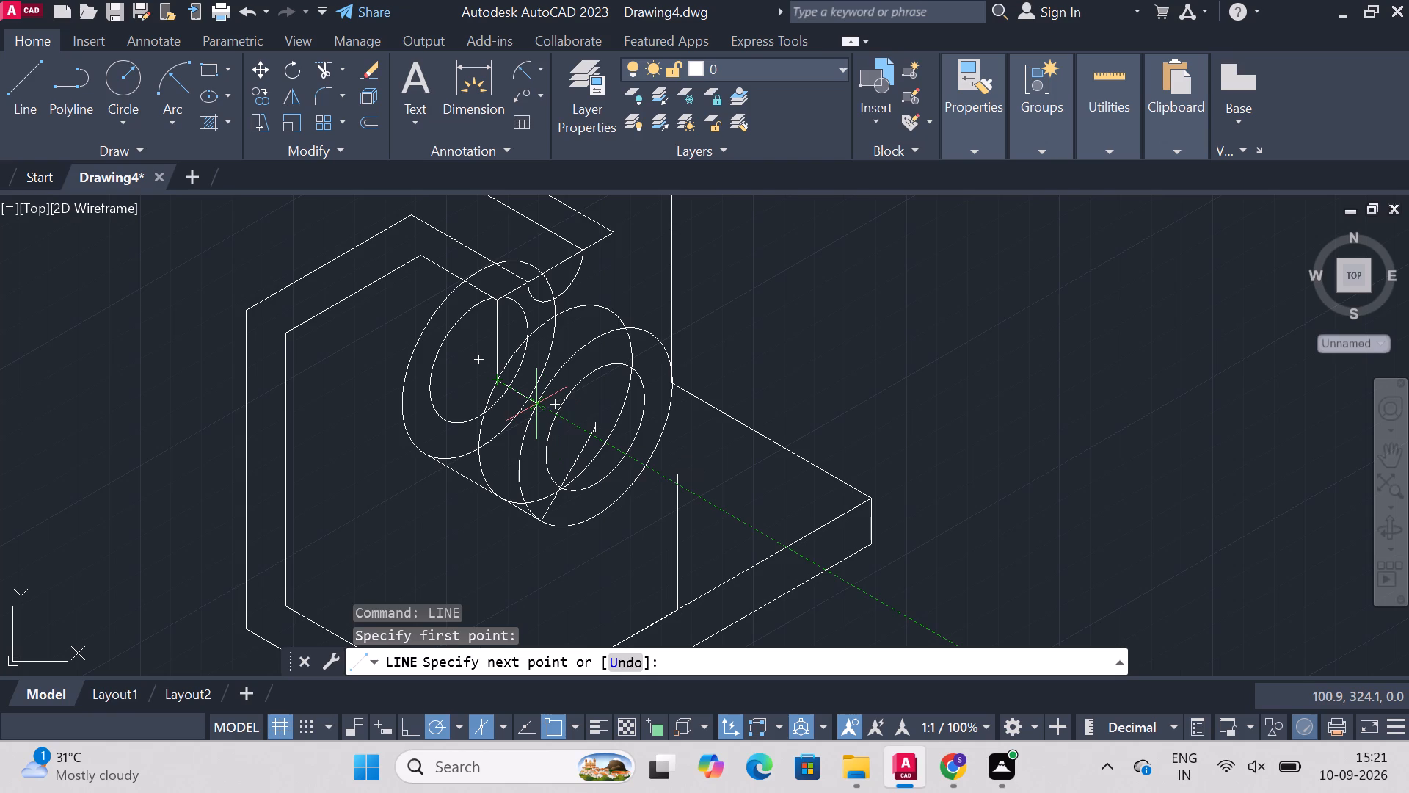
click(536, 405)
key(Escape)
text(line)
key(Return)
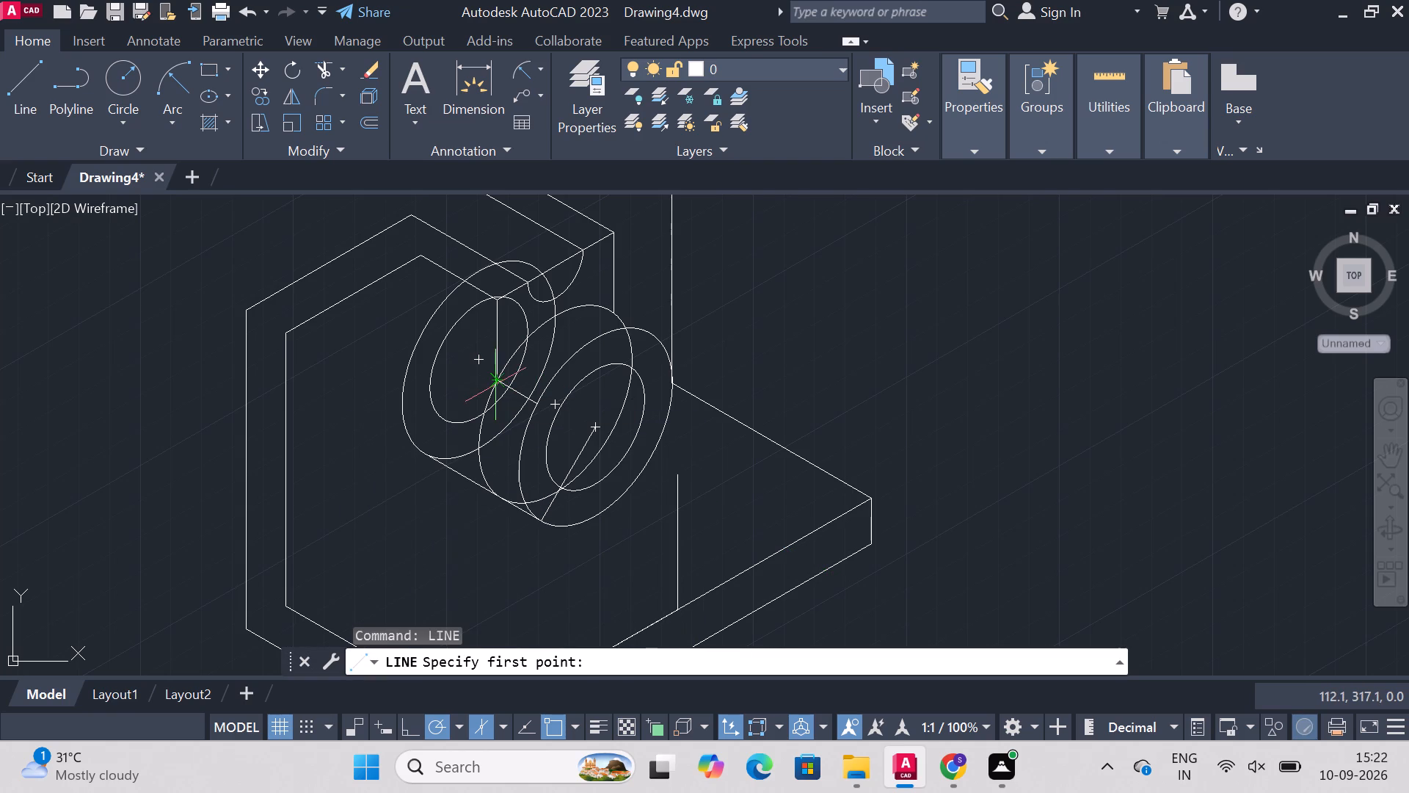
click(503, 383)
click(421, 338)
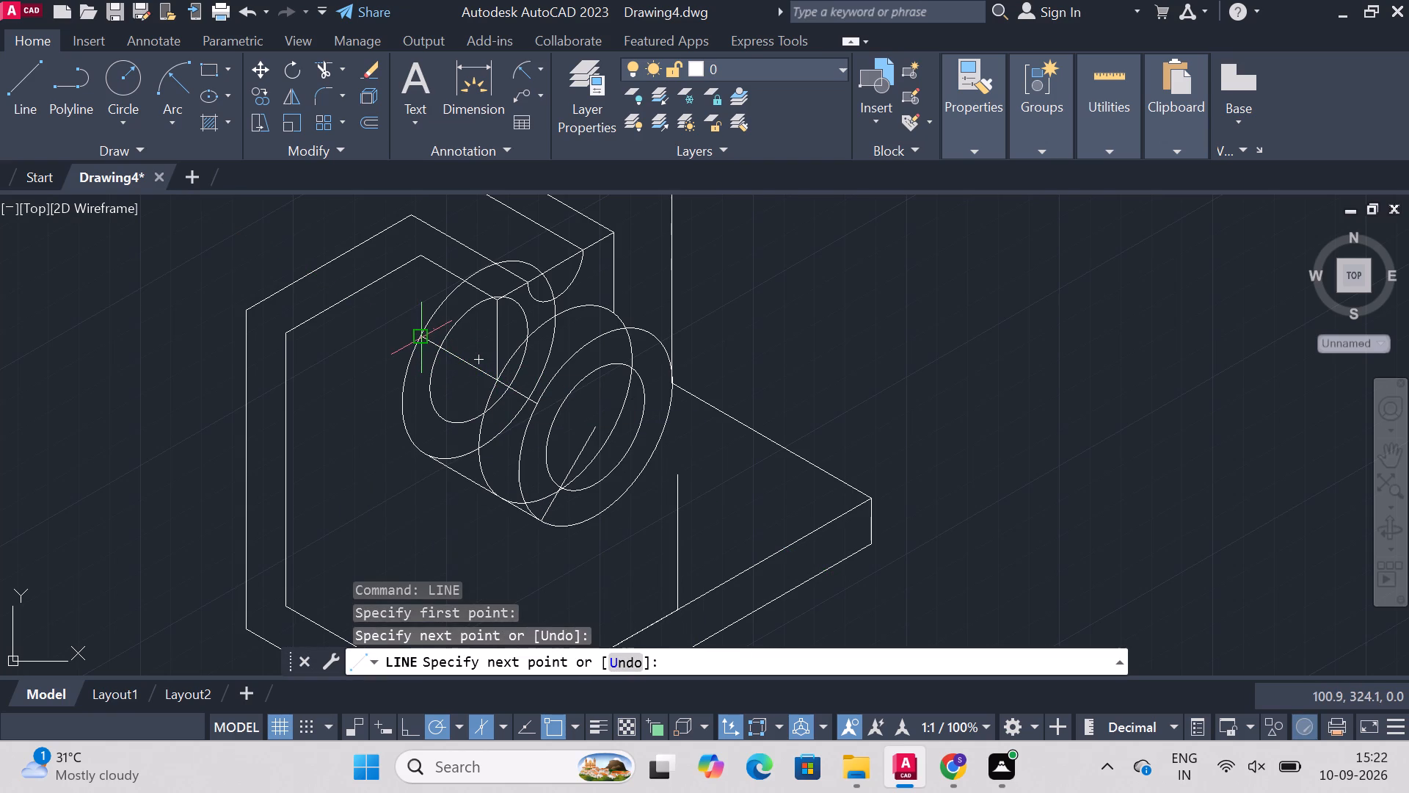
key(Escape)
Trim the rear circle pair's arcs above the boss's upper edge line and their overlapping arcs down to the copied circle.
text(trim)
key(Return)
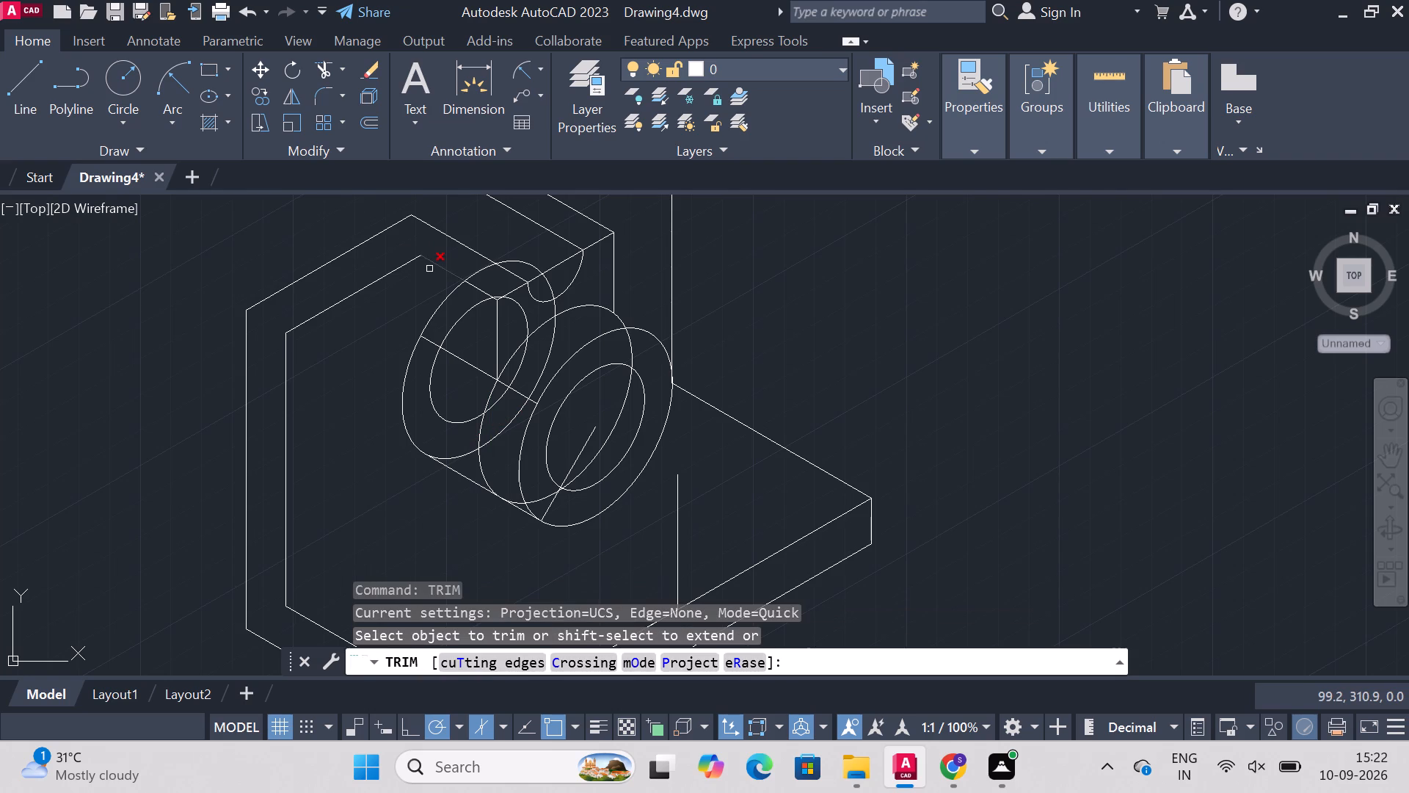
click(437, 303)
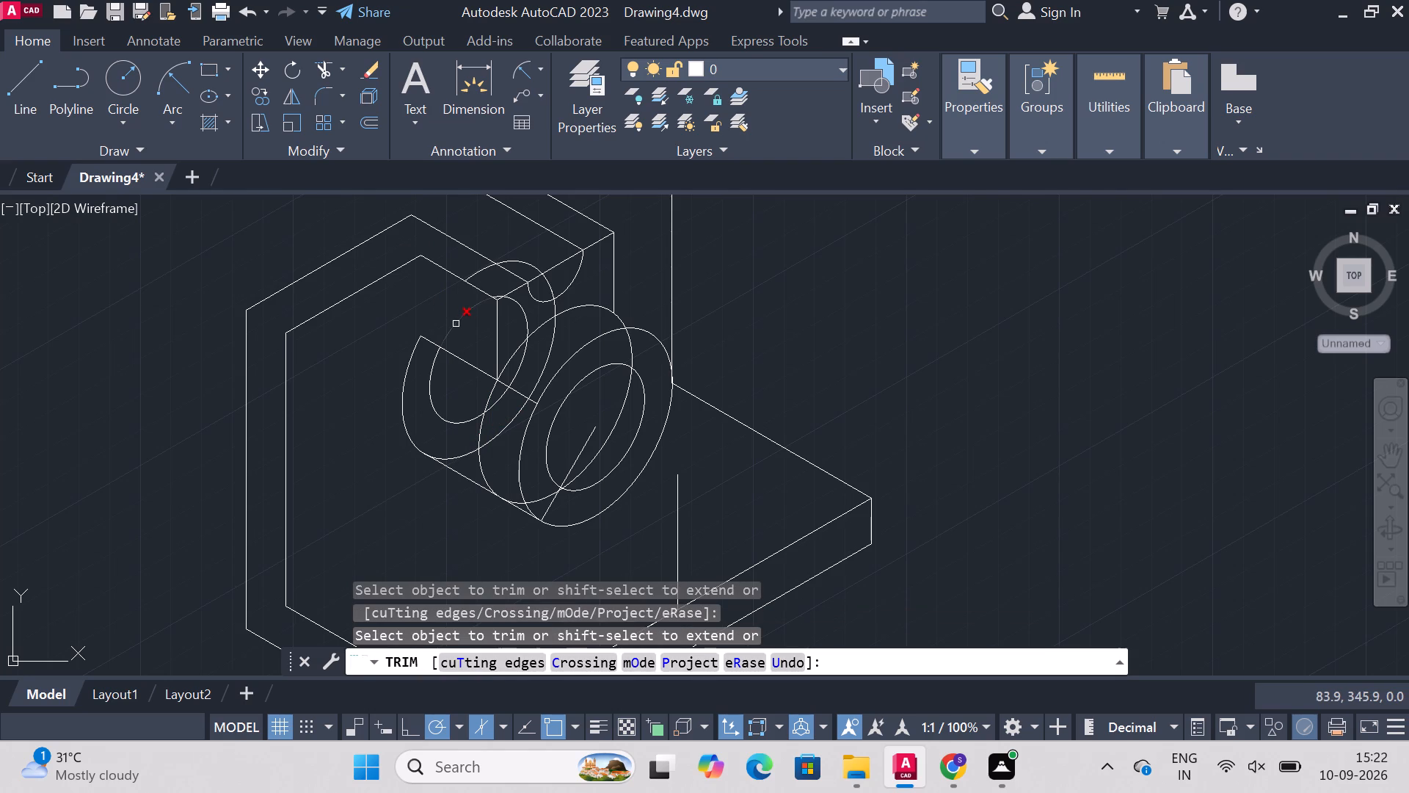
click(456, 324)
click(479, 271)
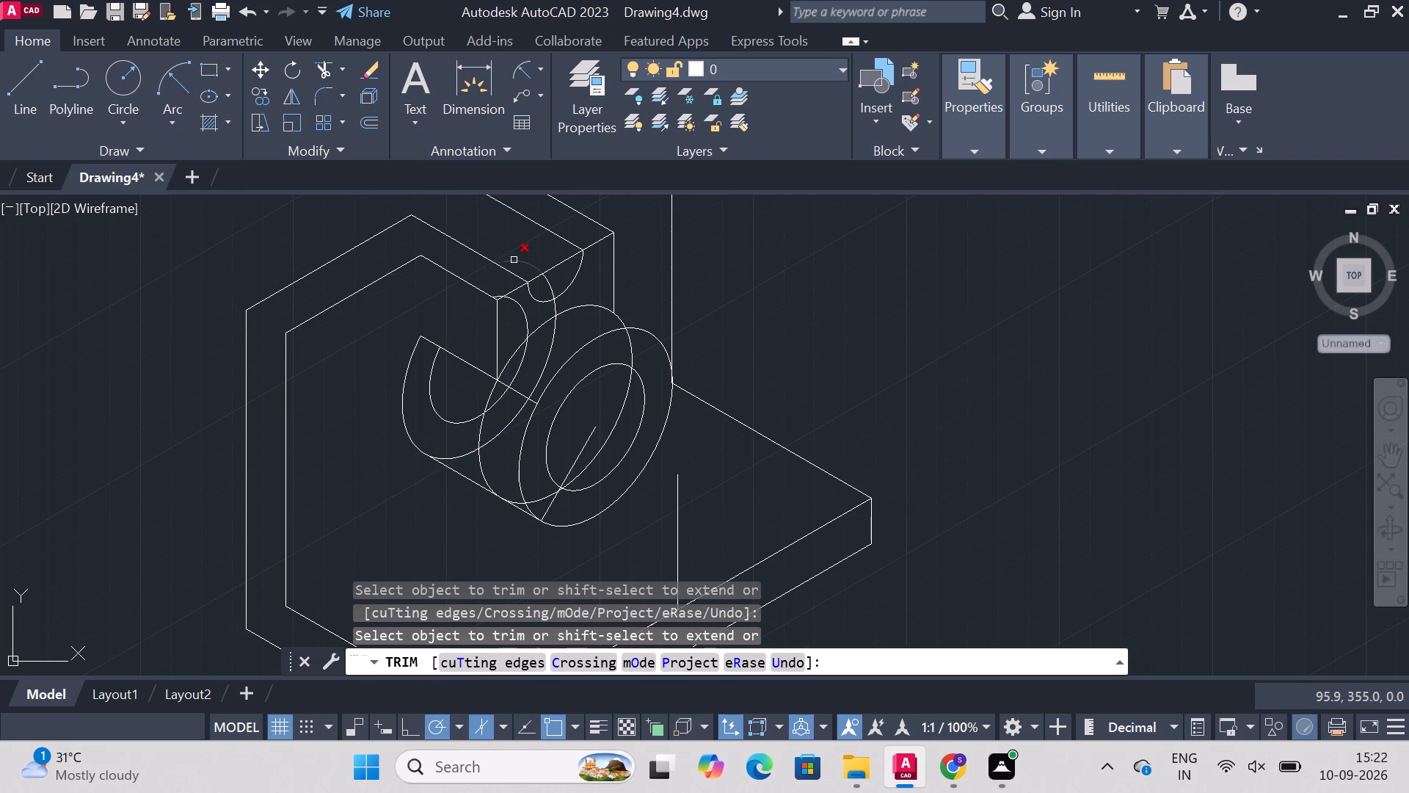
click(514, 260)
click(551, 282)
click(523, 315)
click(498, 294)
click(553, 311)
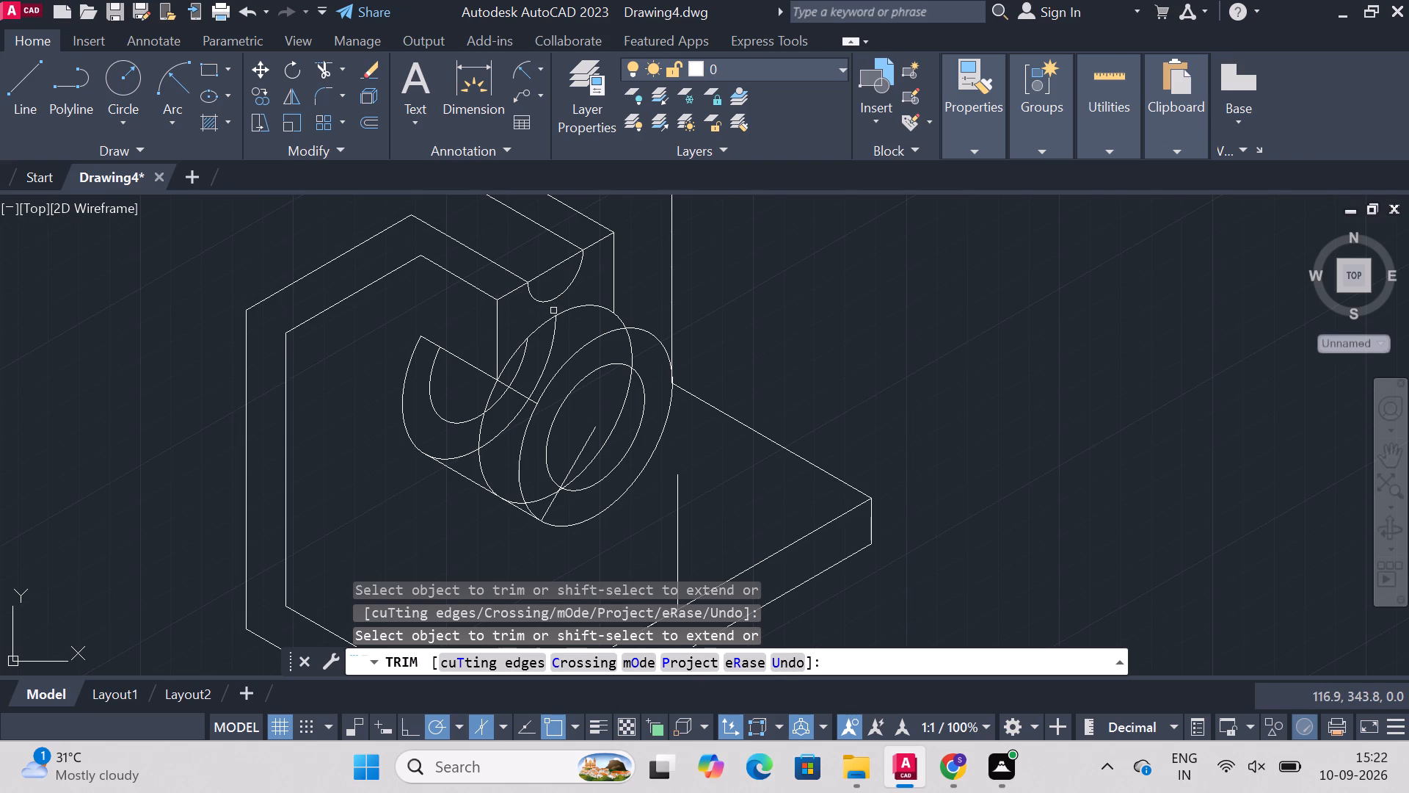
click(555, 338)
click(519, 361)
click(501, 398)
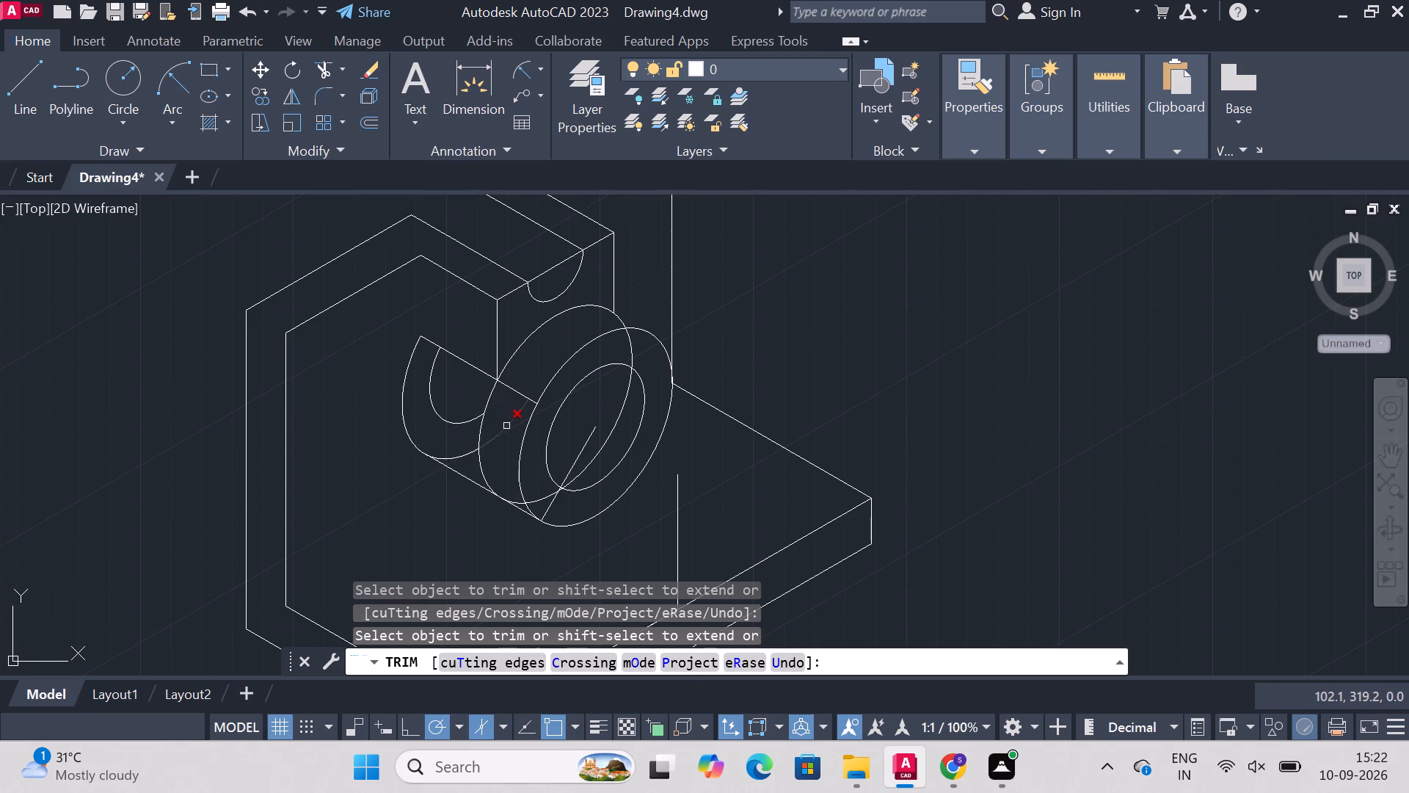
click(506, 426)
Trim the copied circle's arcs below the boss's upper edge line, beyond the outer vertical line, and inside the front circles.
click(481, 432)
click(488, 401)
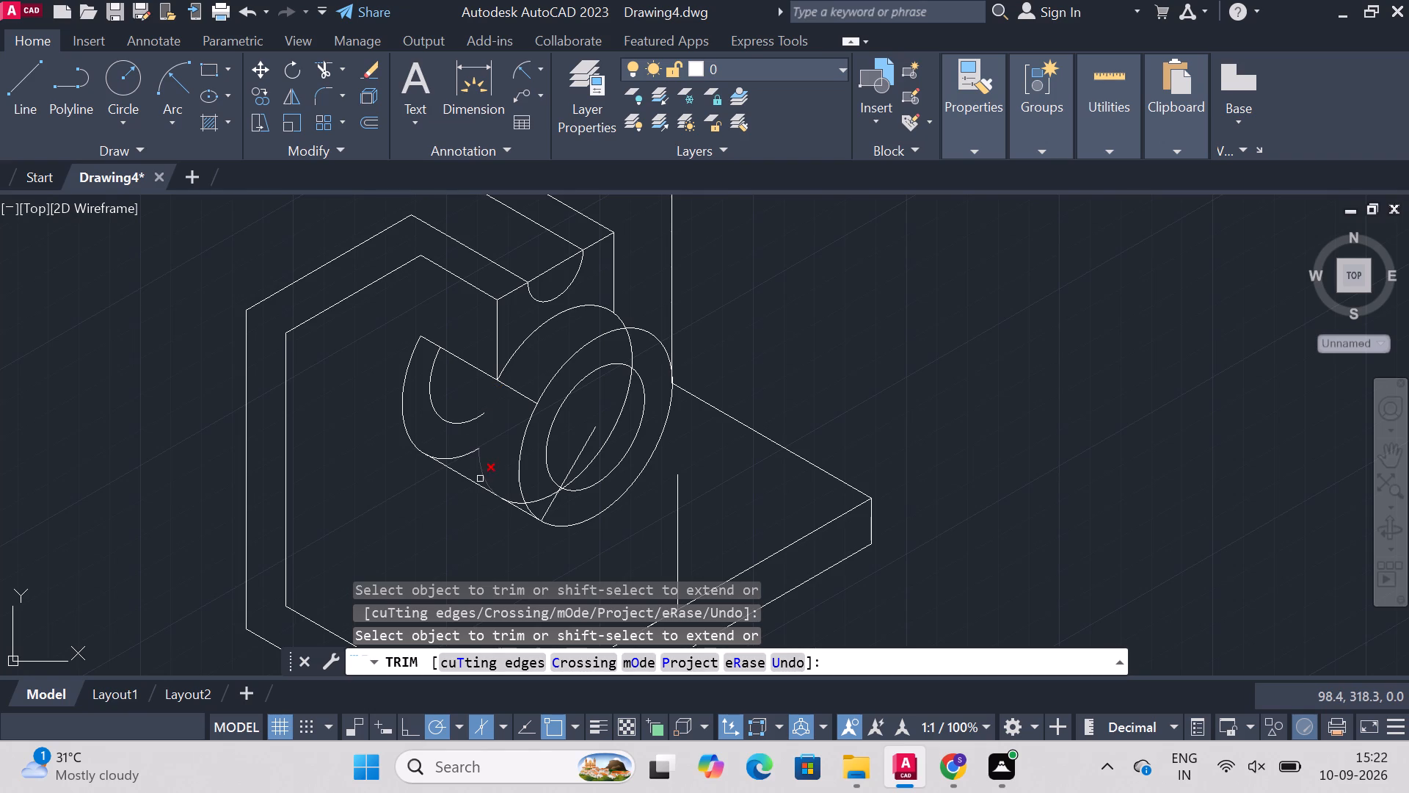
click(485, 477)
click(622, 318)
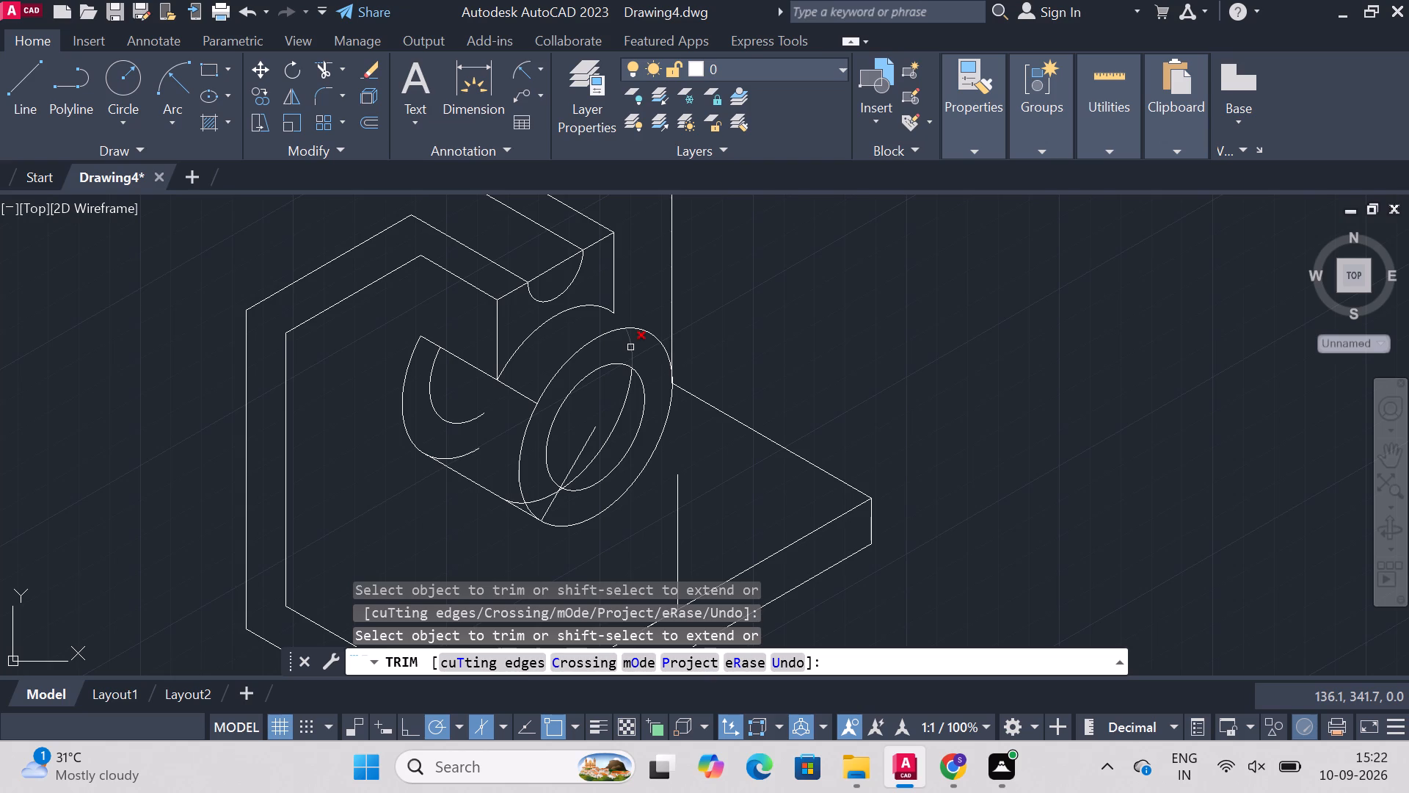
click(630, 347)
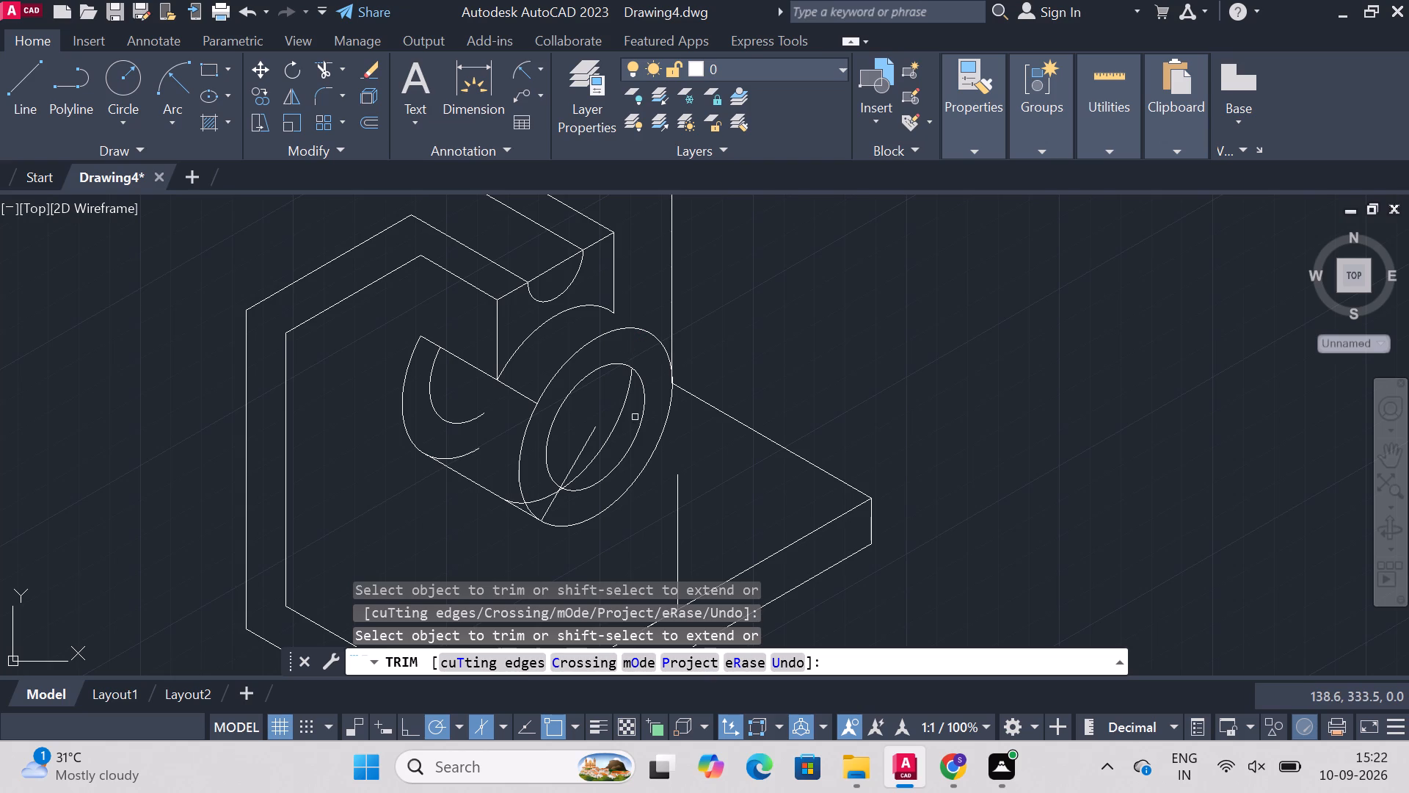
click(625, 408)
click(539, 501)
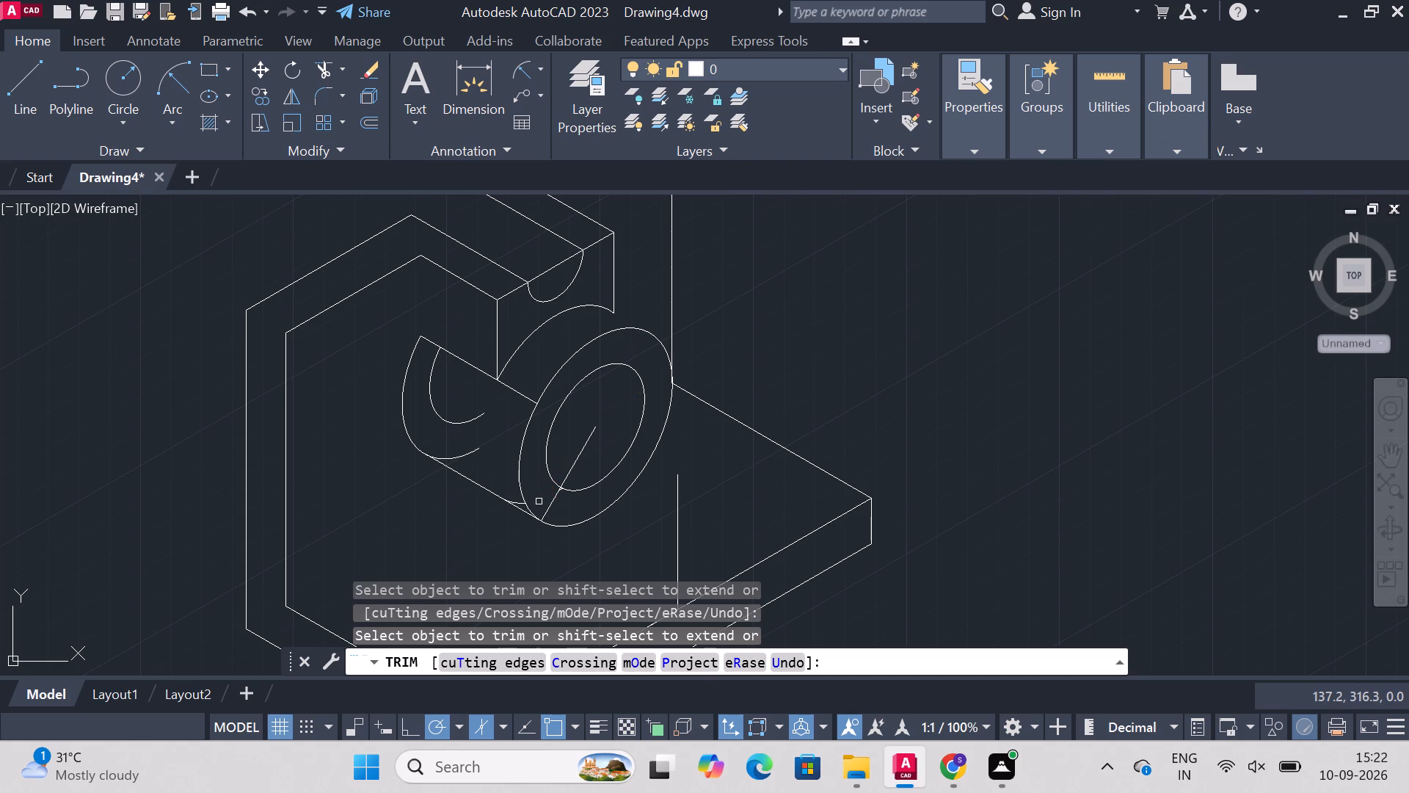
Trim away the slanted radius line in the front circles and the leftover arc pieces of the rear and copied circles.
click(553, 504)
click(578, 457)
click(472, 449)
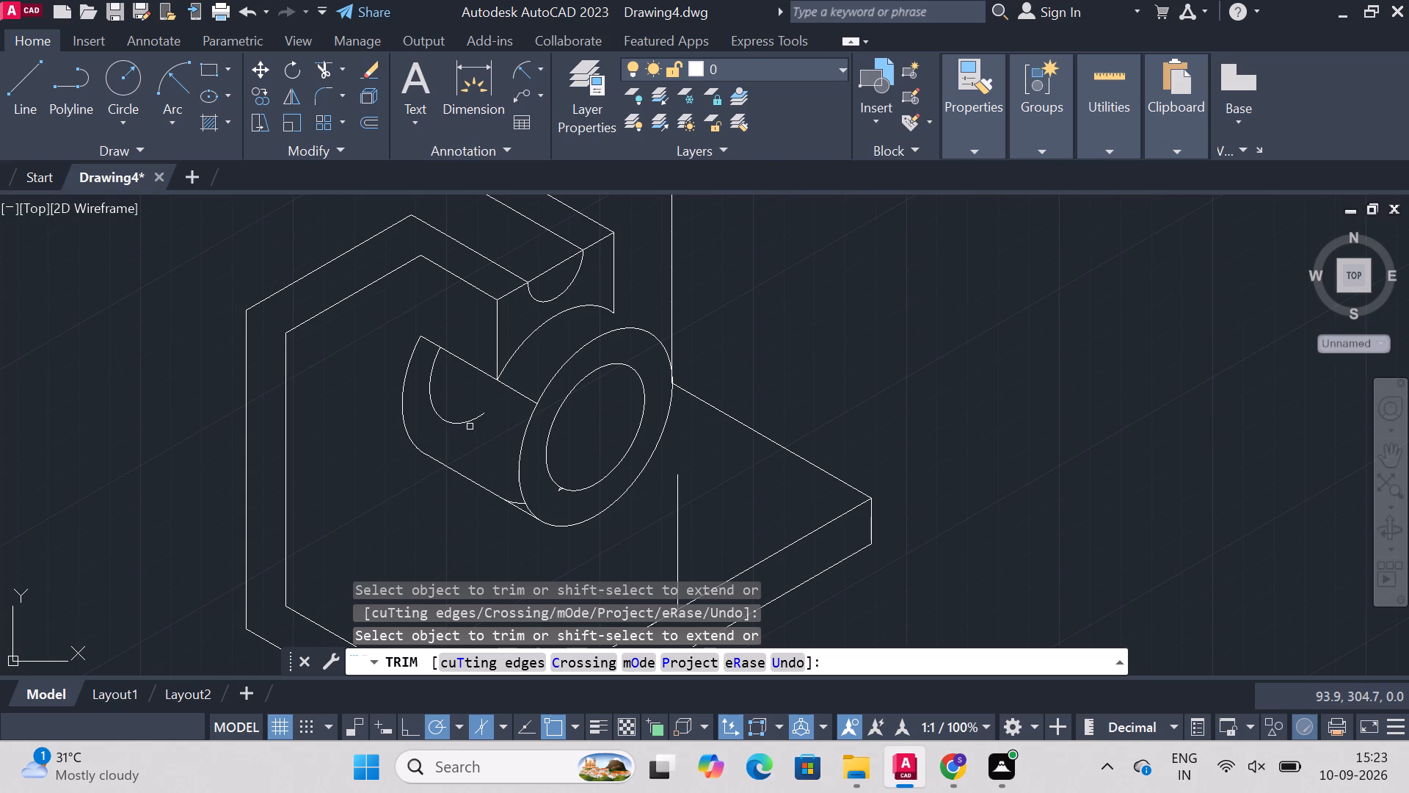
click(467, 420)
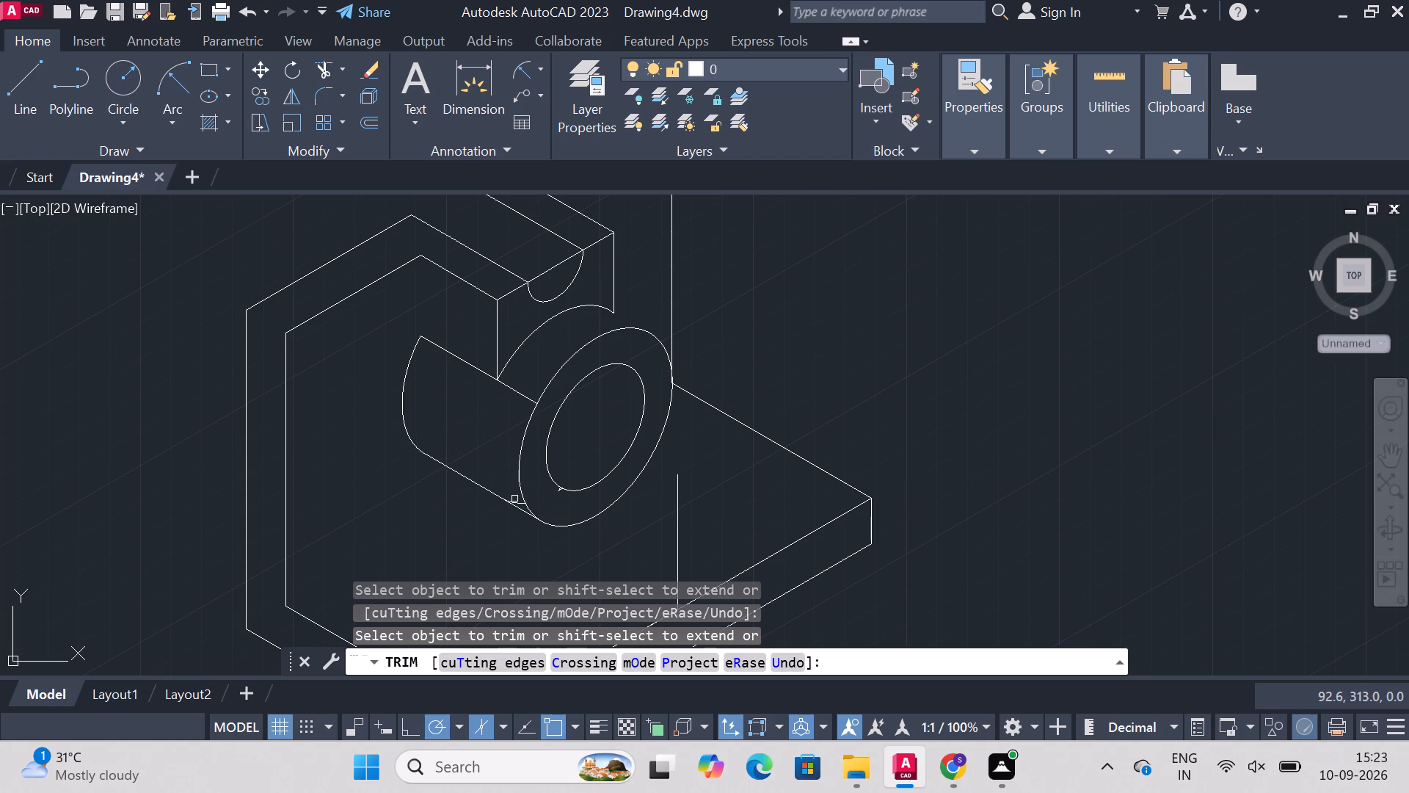
click(519, 501)
key(Escape)
Draw a vertical line about 23 long from the inner outline's top corner down to the rear end of the boss's upper edge.
text(line)
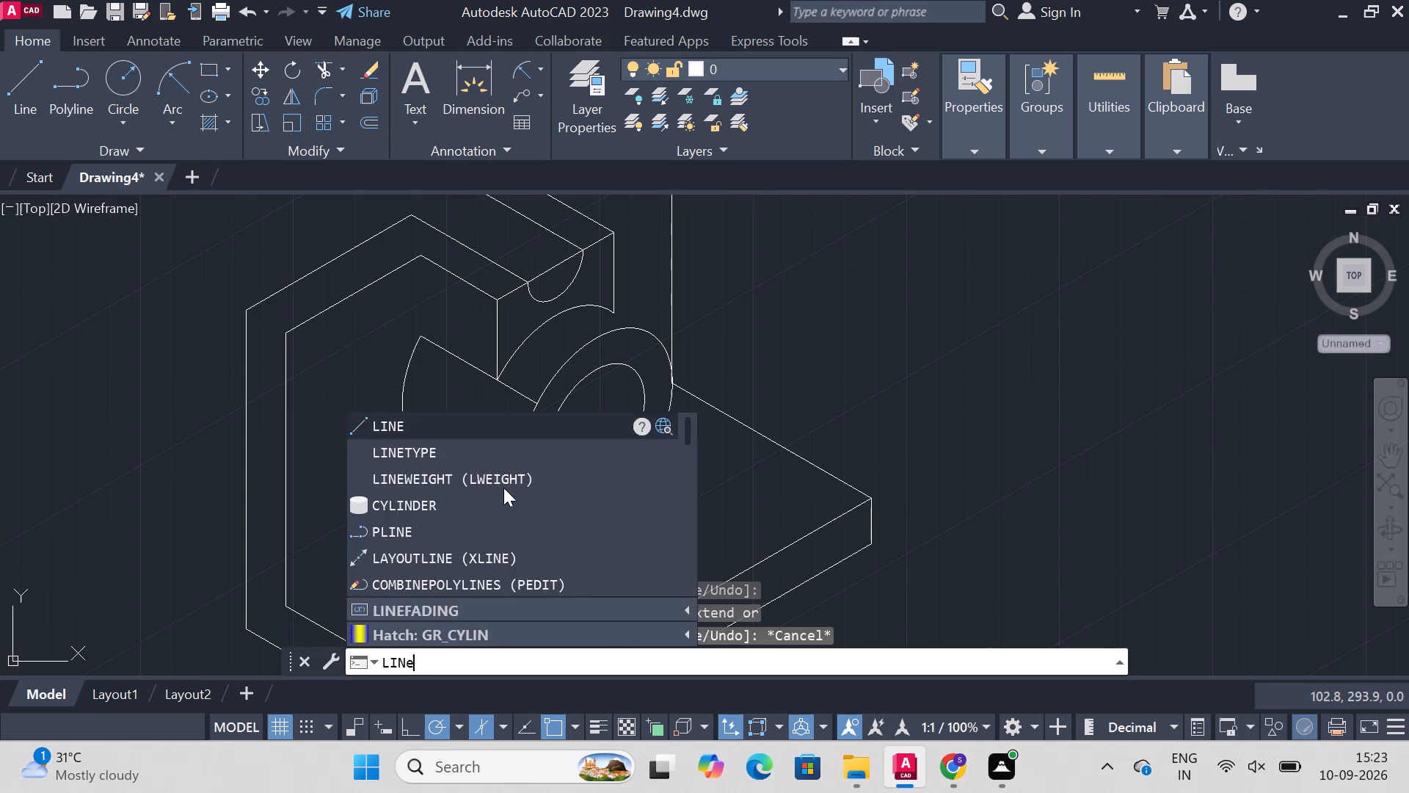
key(Return)
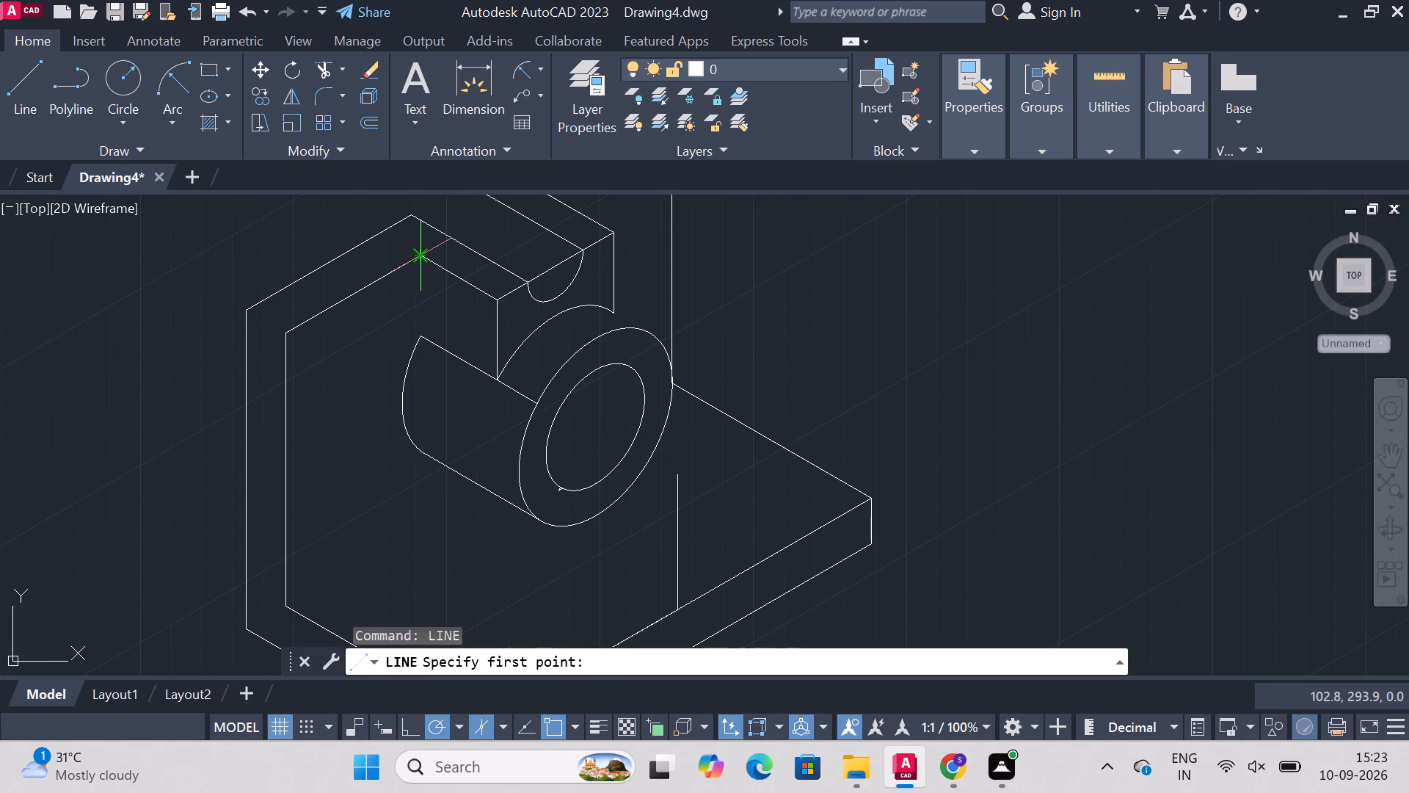
click(422, 255)
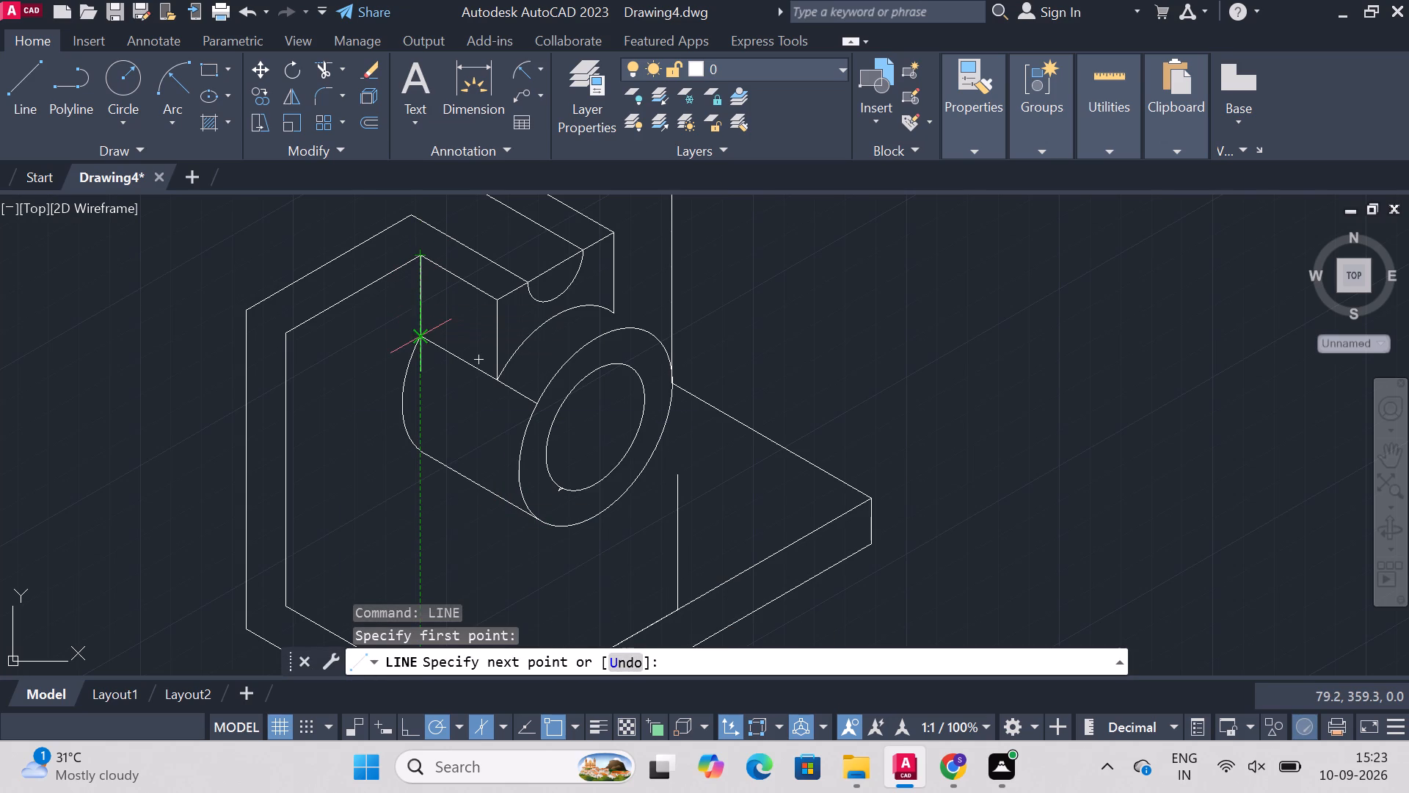
click(422, 333)
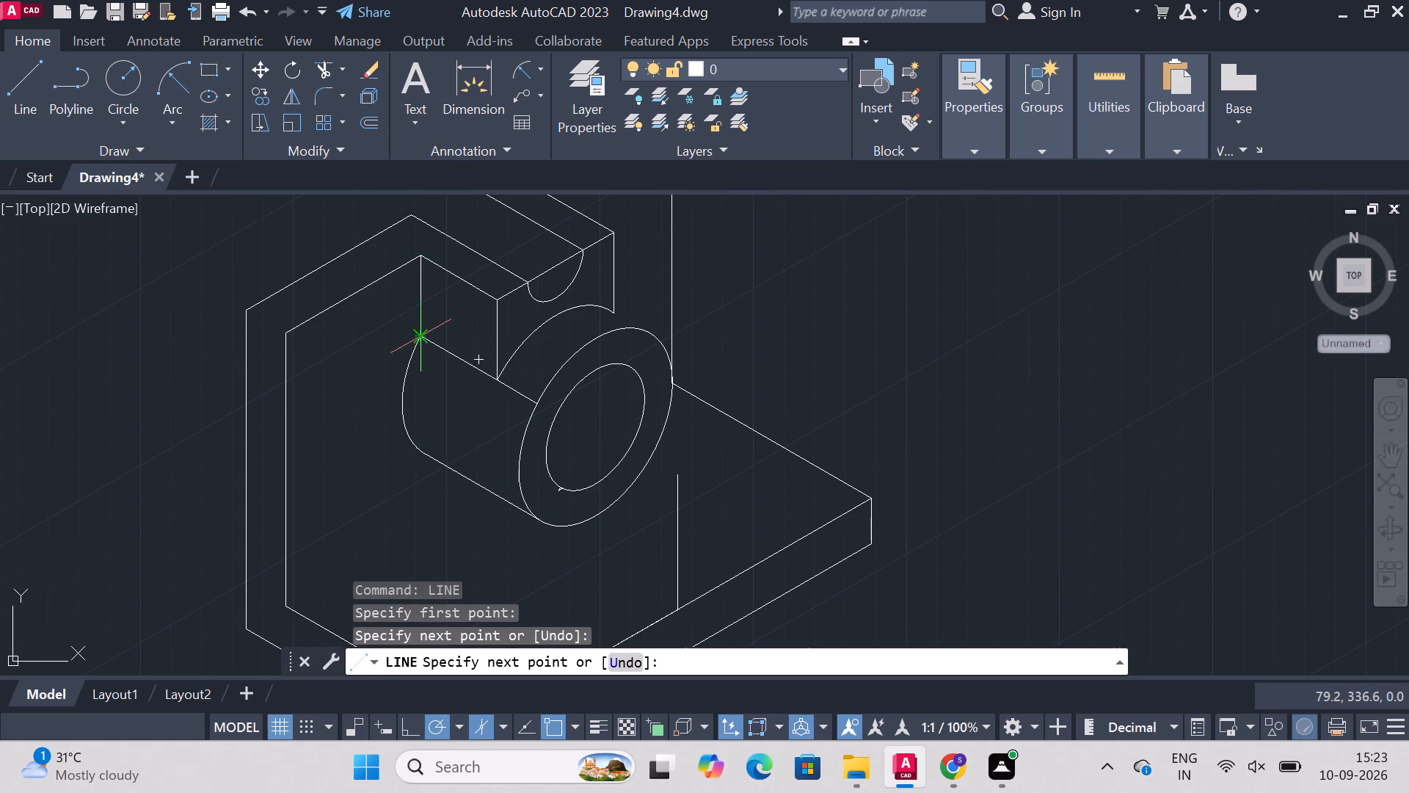
key(Escape)
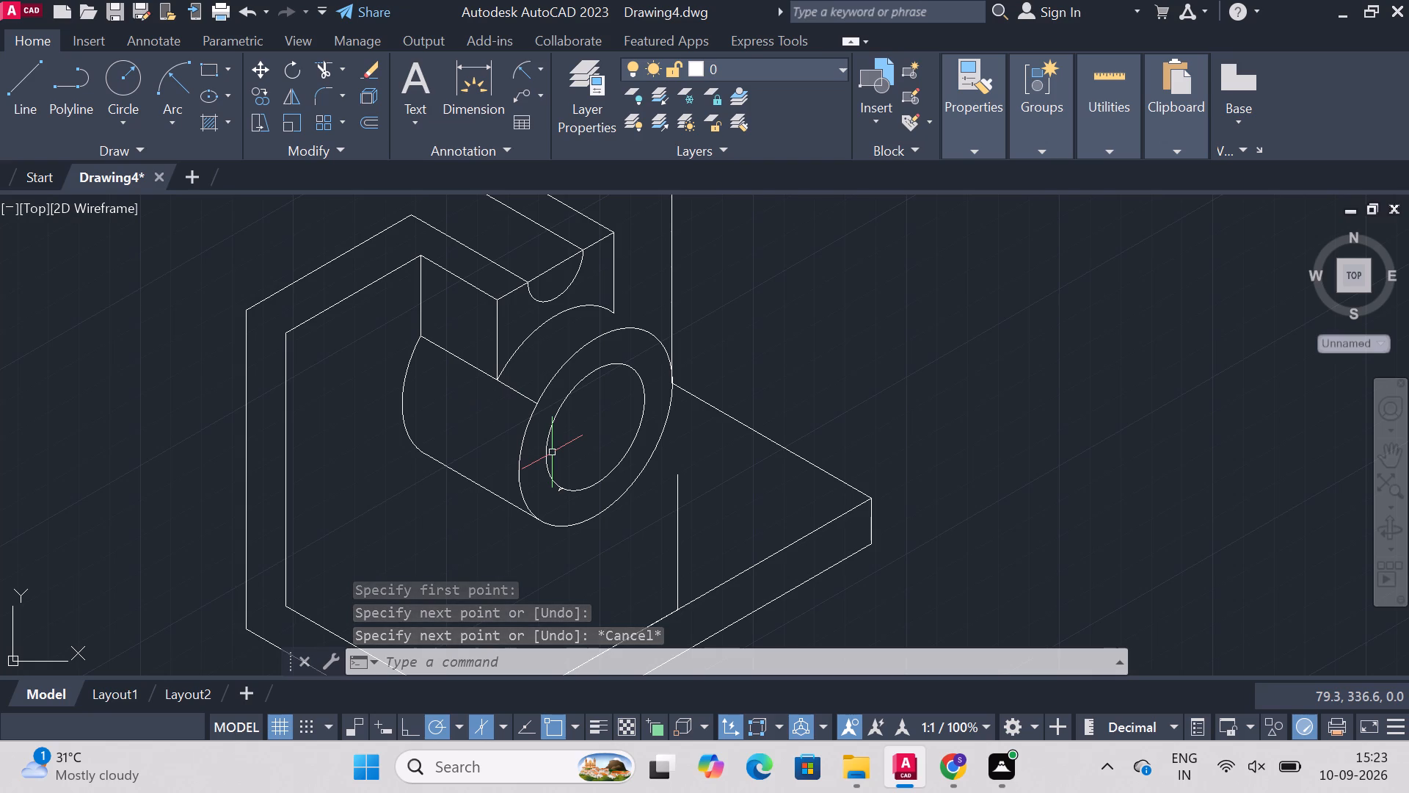
Draw an axis-parallel line about 13 long from the outer vertical line's lower end to the front outer circle.
text(lin)
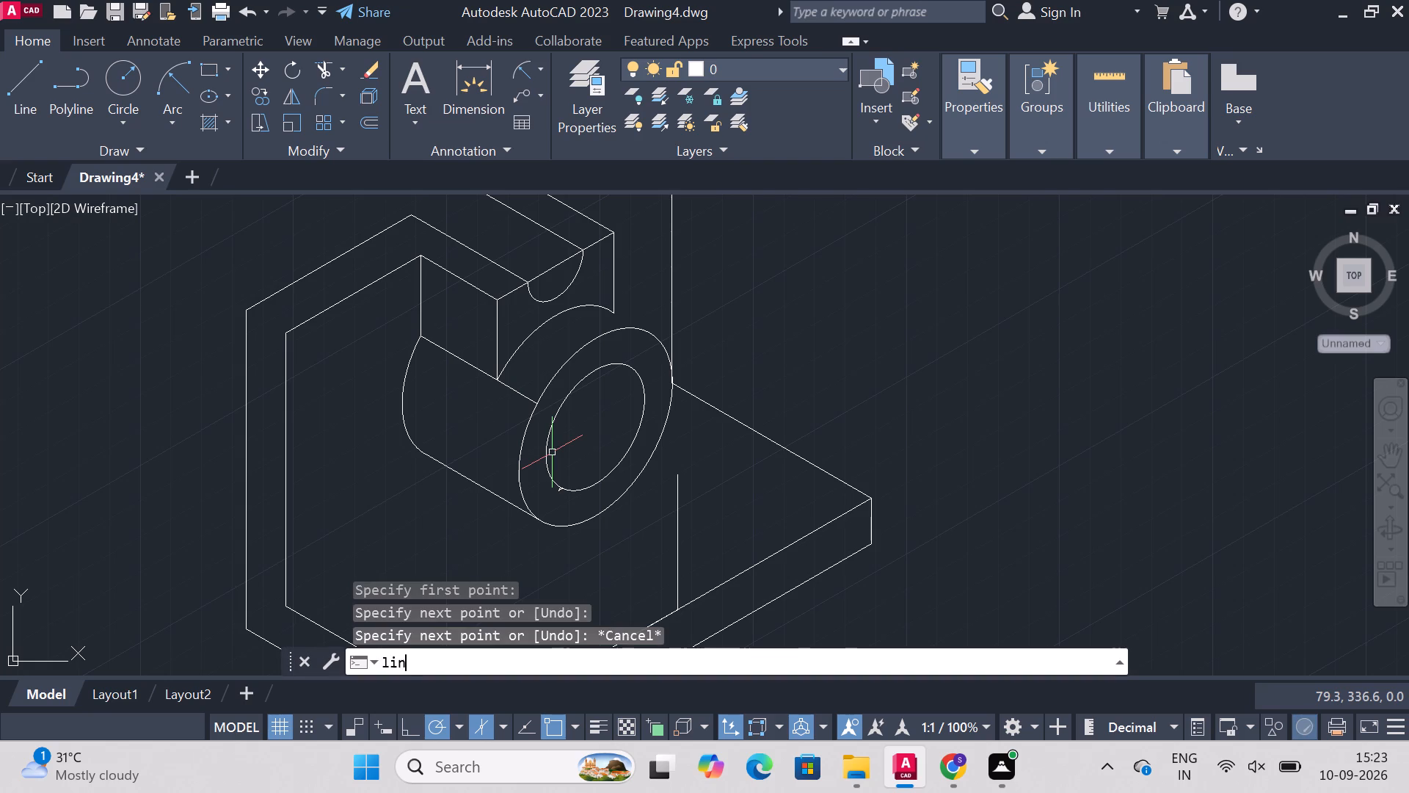
key(e)
key(Return)
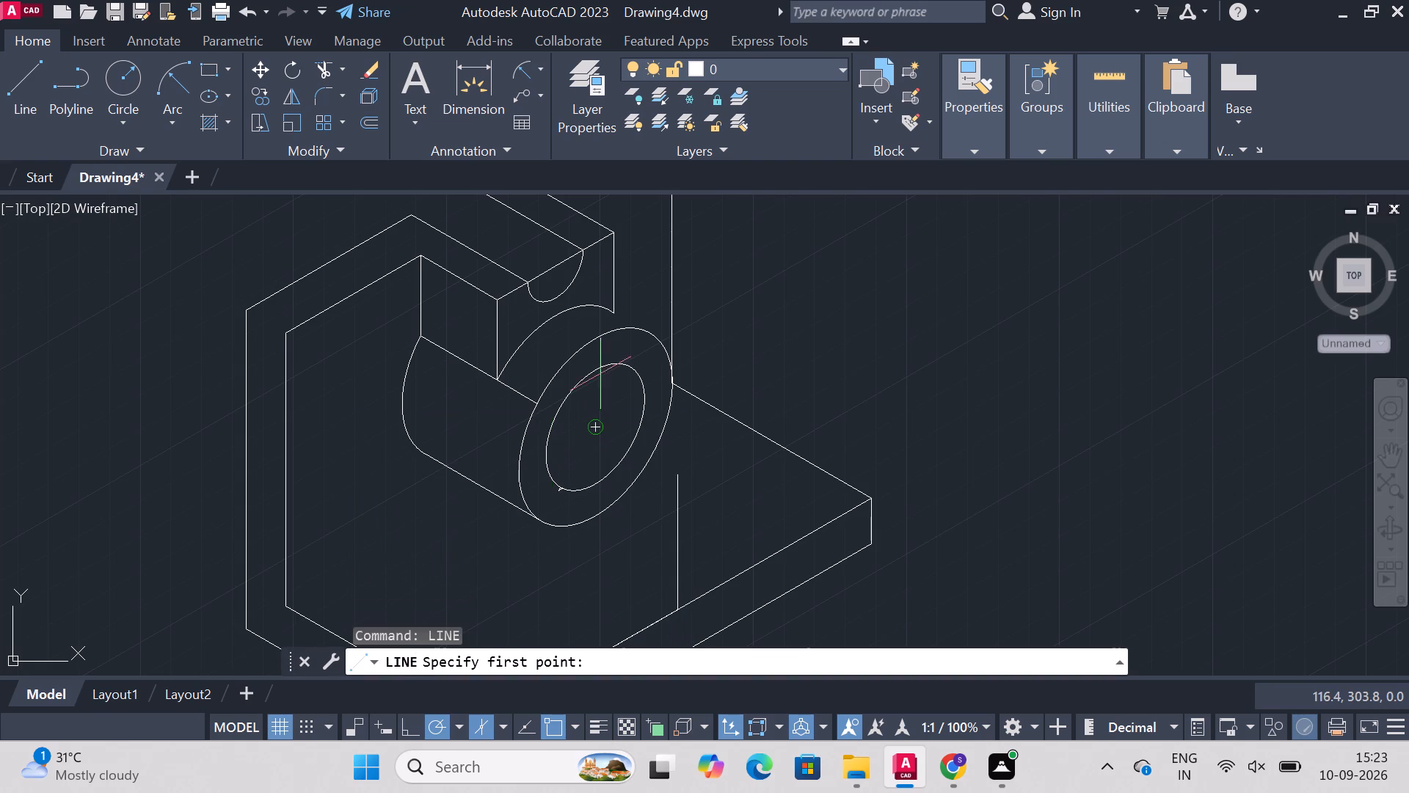
click(613, 317)
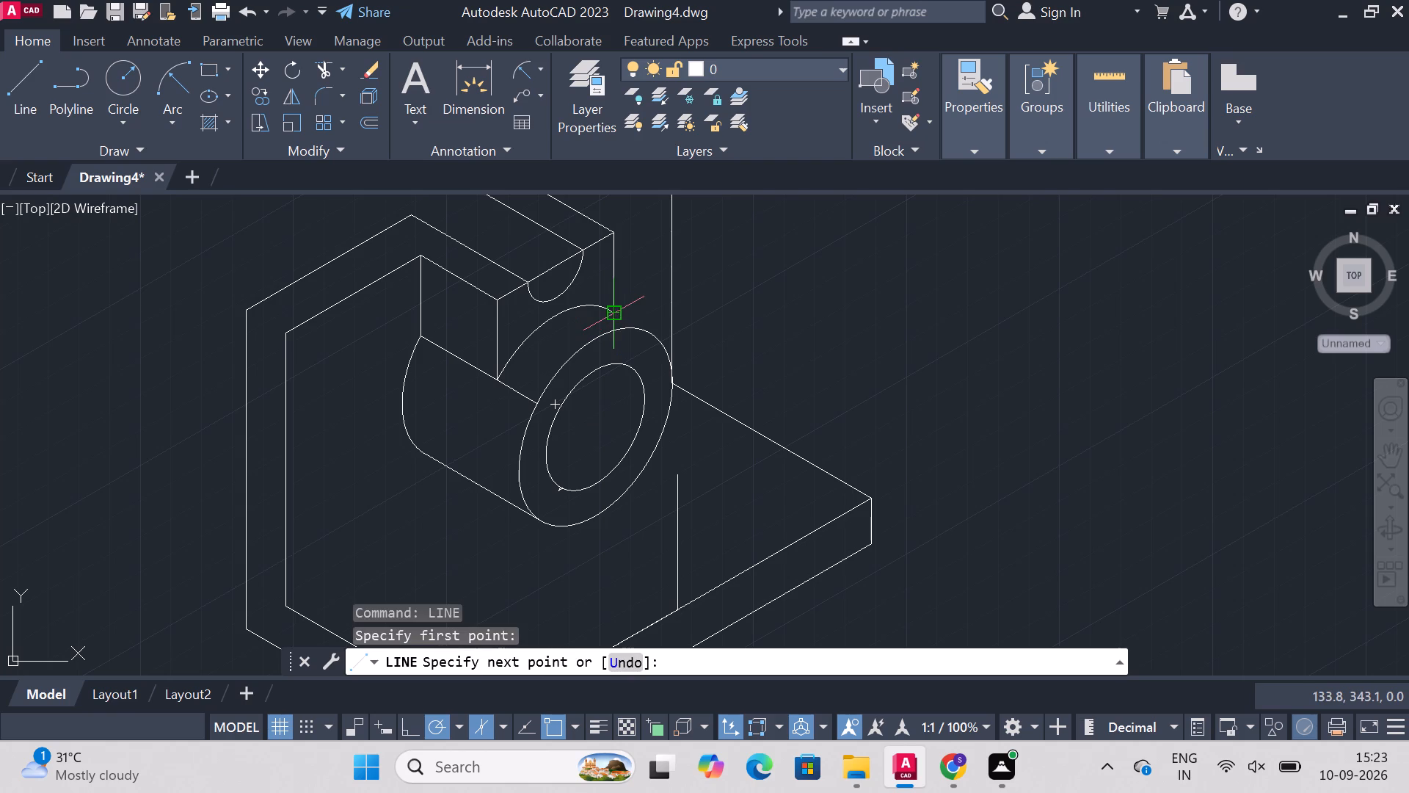
click(653, 337)
key(Escape)
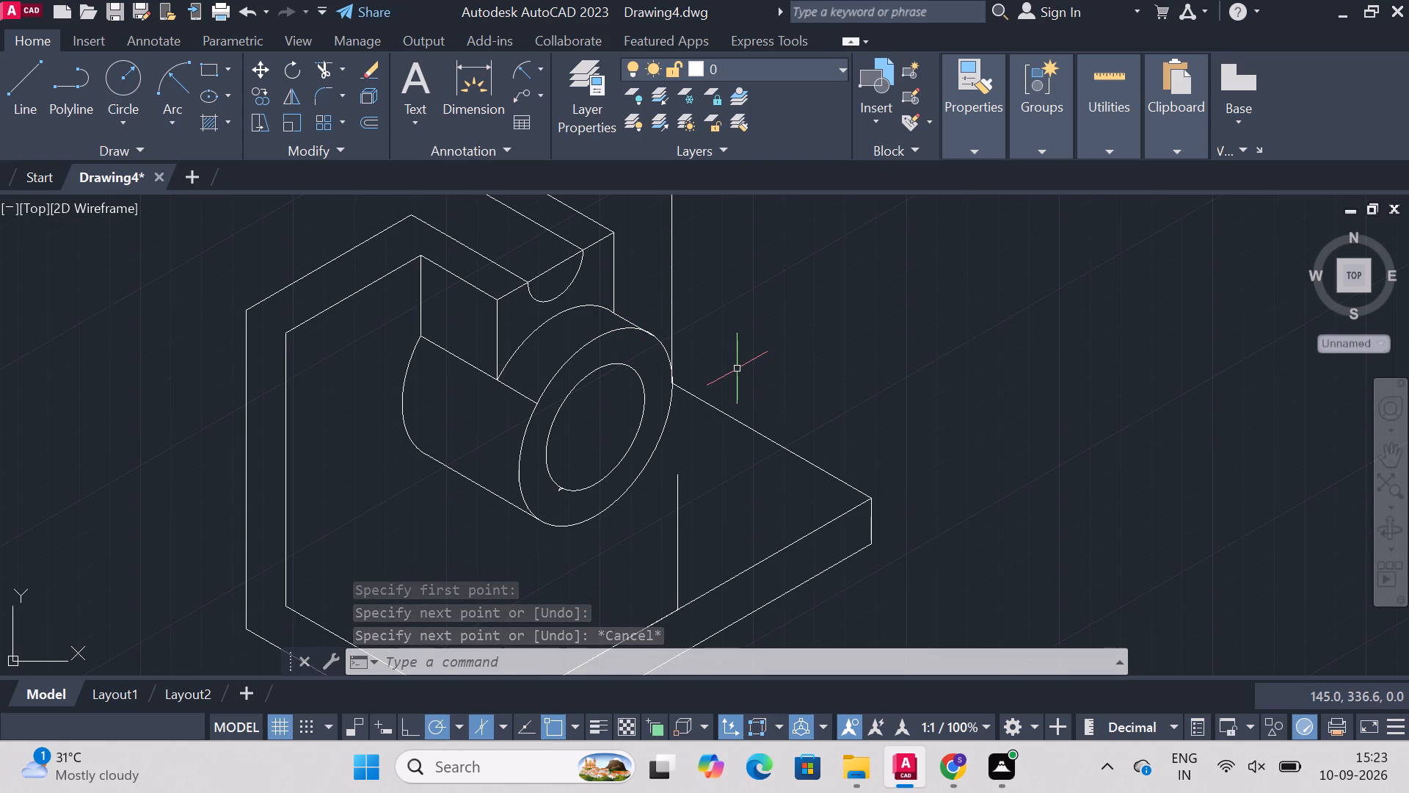
Trim the small stray line piece at the bottom of the boss's inner front circle.
text(tr)
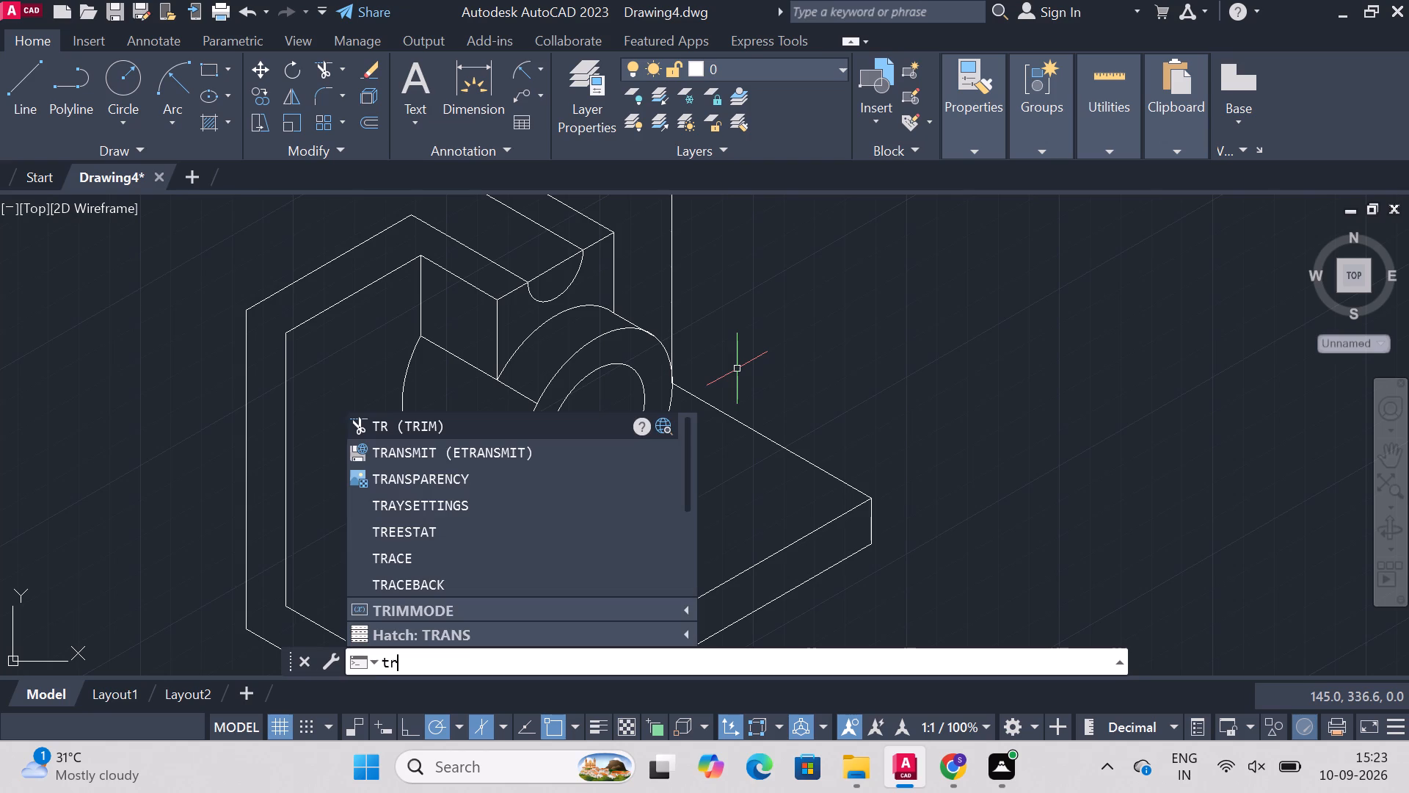
text(im)
key(Return)
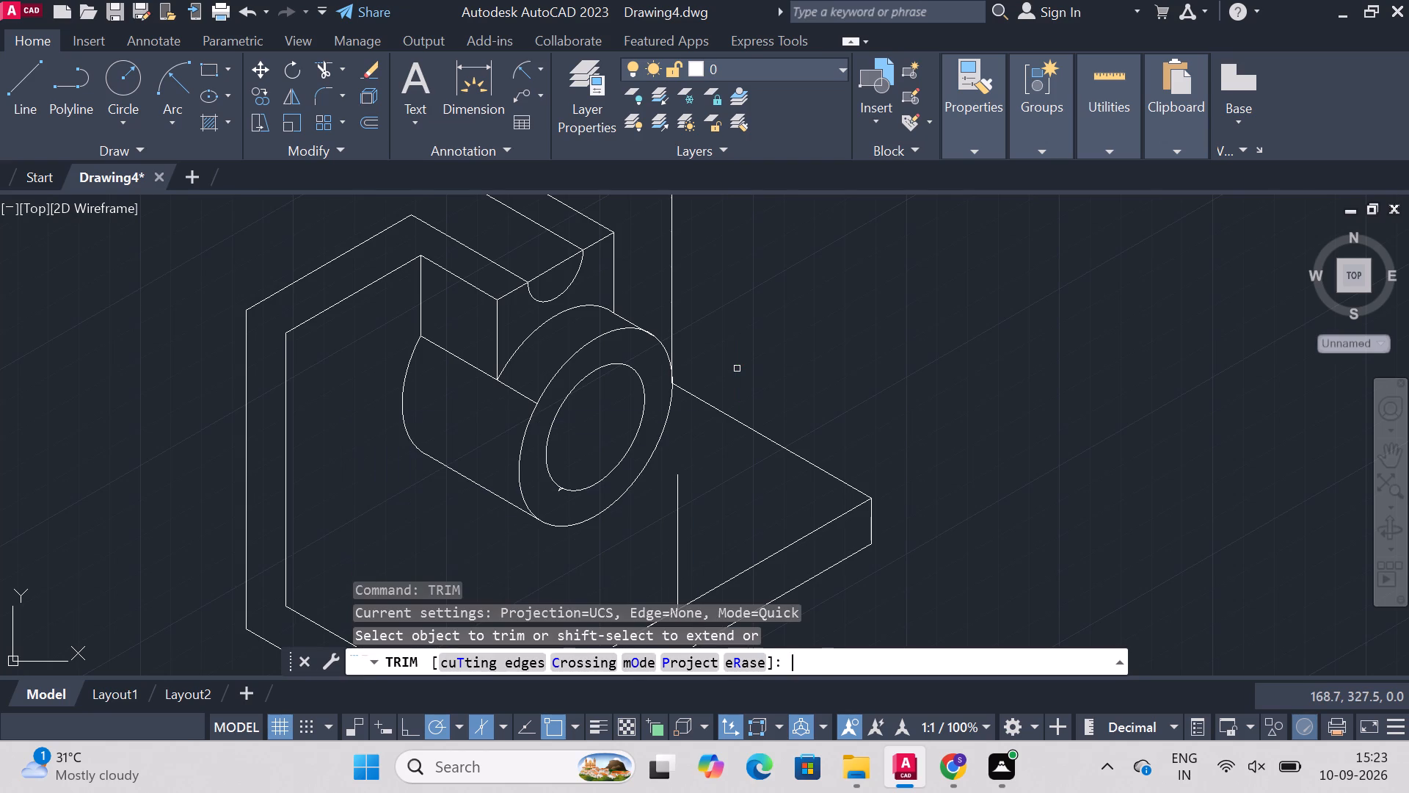
click(558, 493)
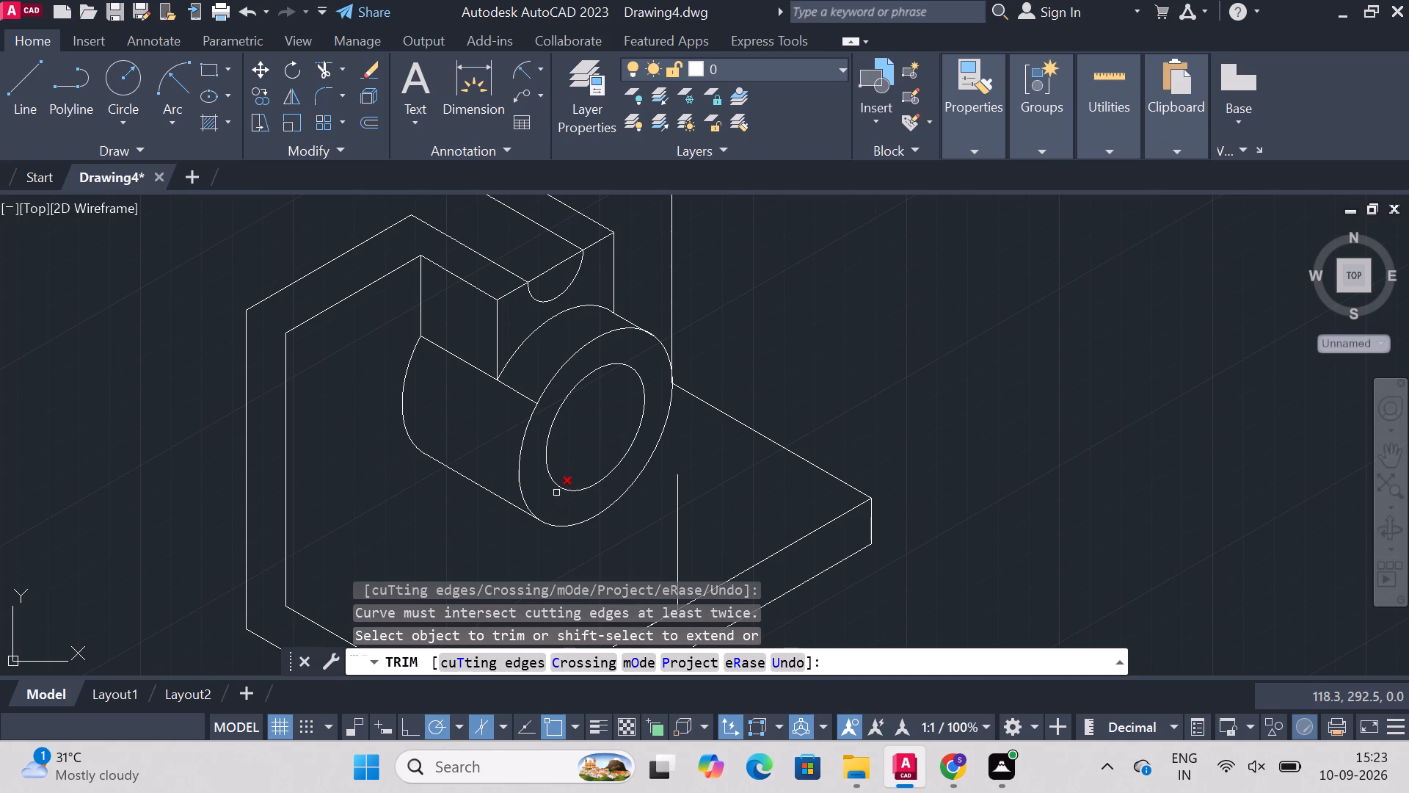
click(556, 493)
key(Escape)
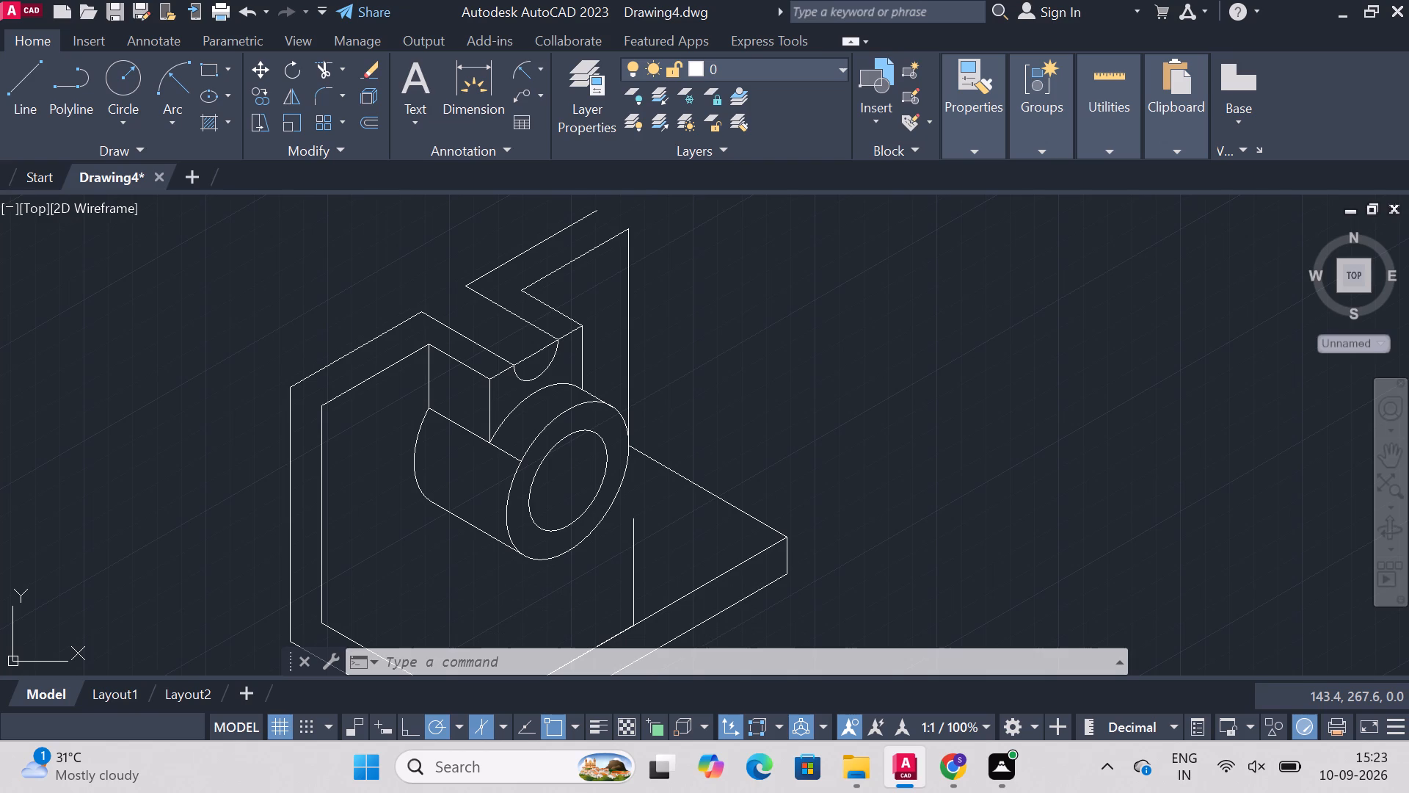
key(Escape)
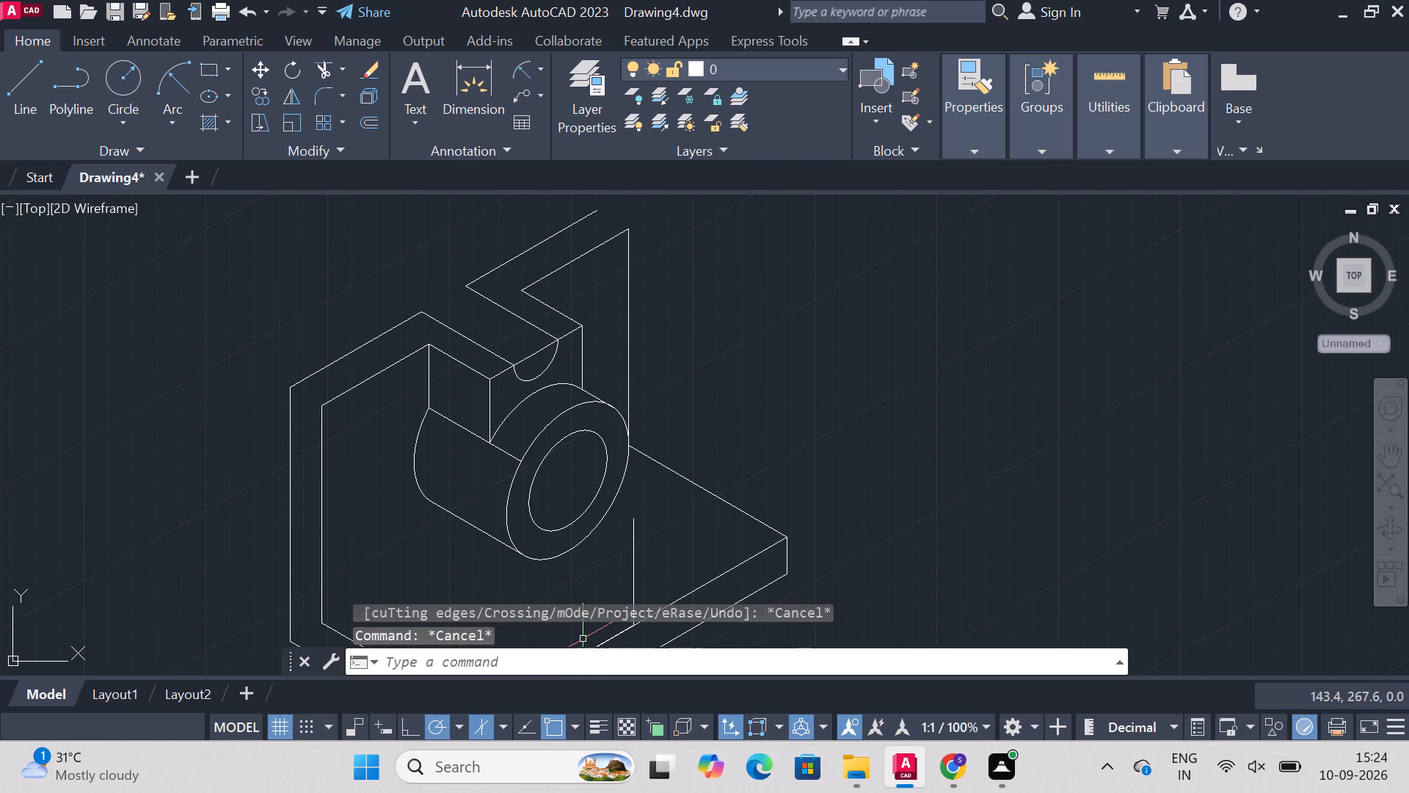
key(Escape)
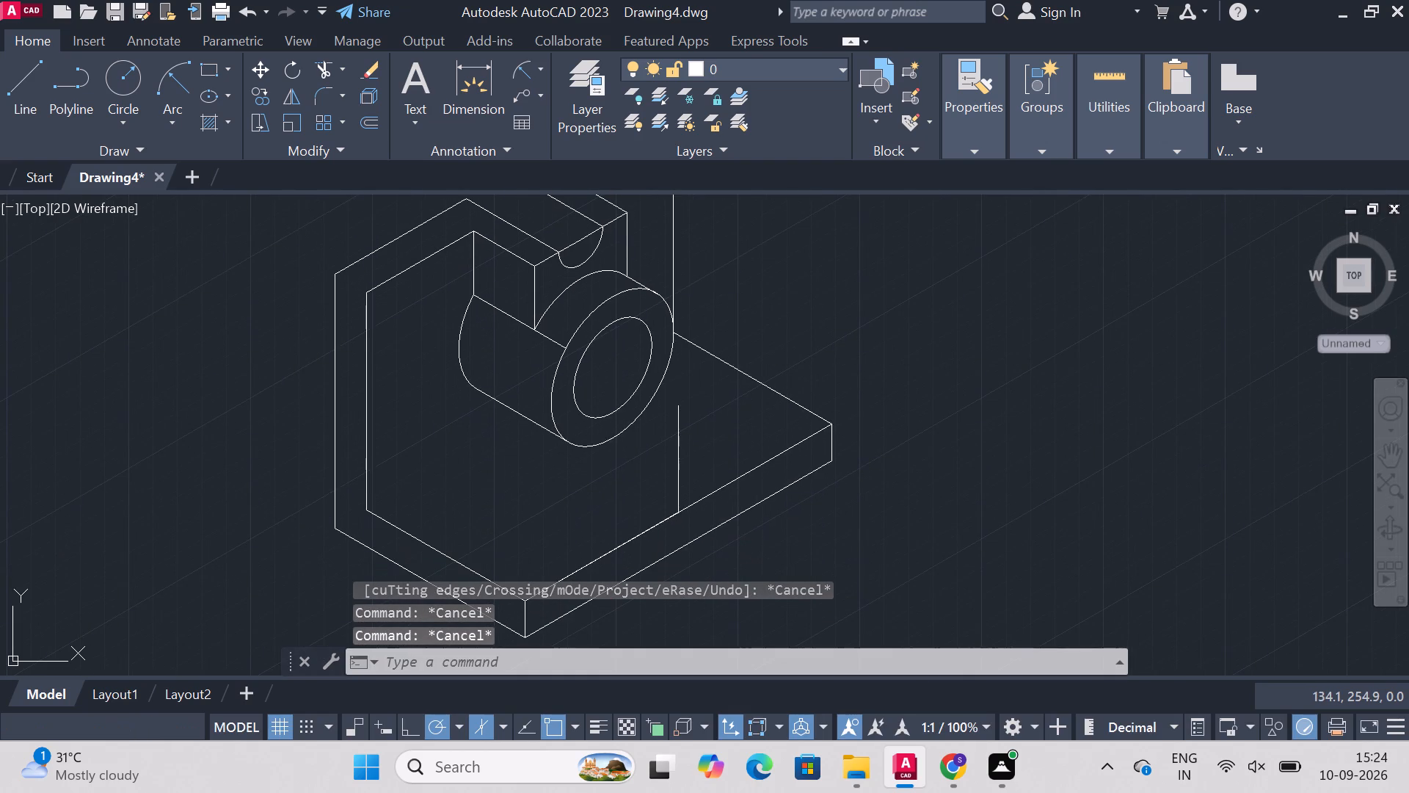
Draw a 7.5-long line at 210° from the top of the short vertical line, continuing vertically down to the base's upper front edge.
text(line)
key(Return)
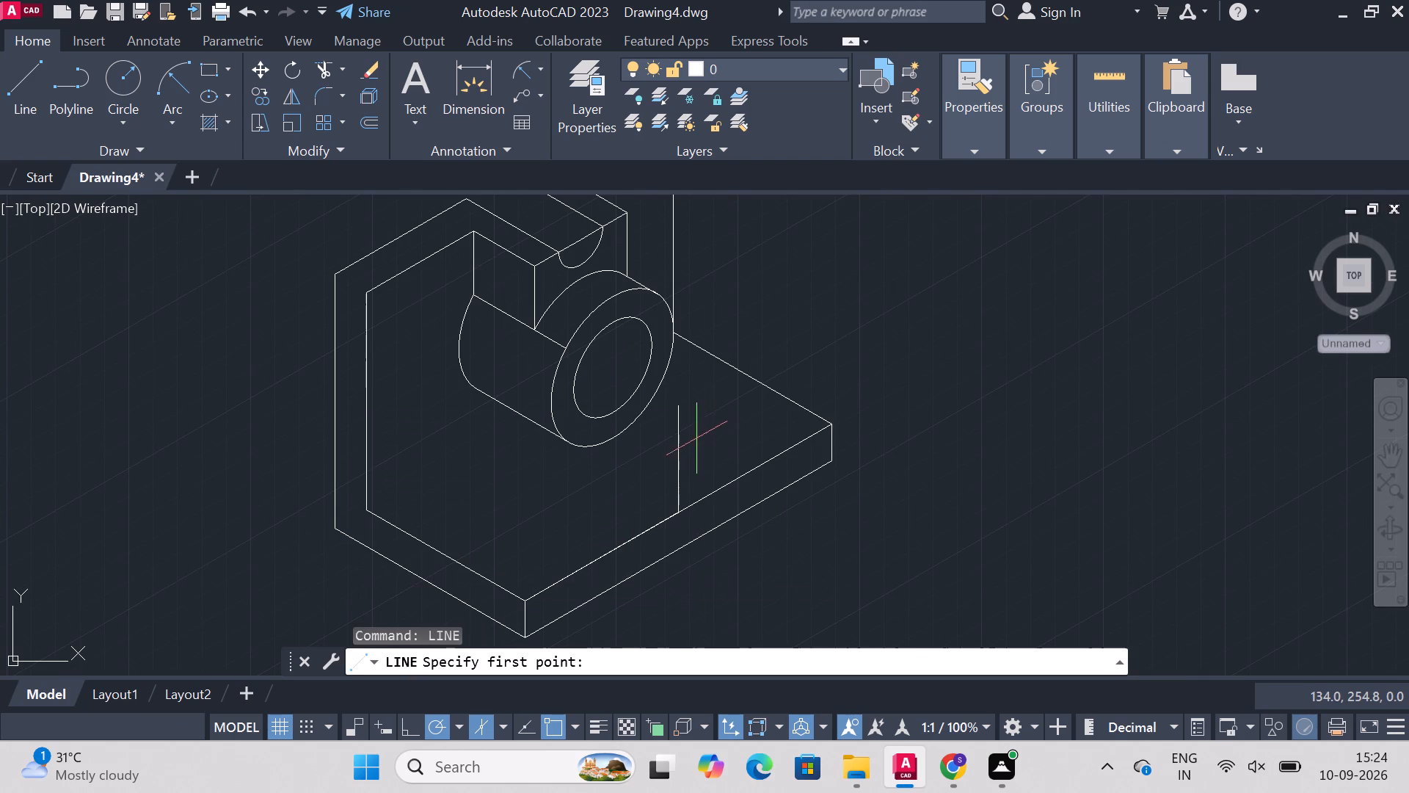
click(683, 406)
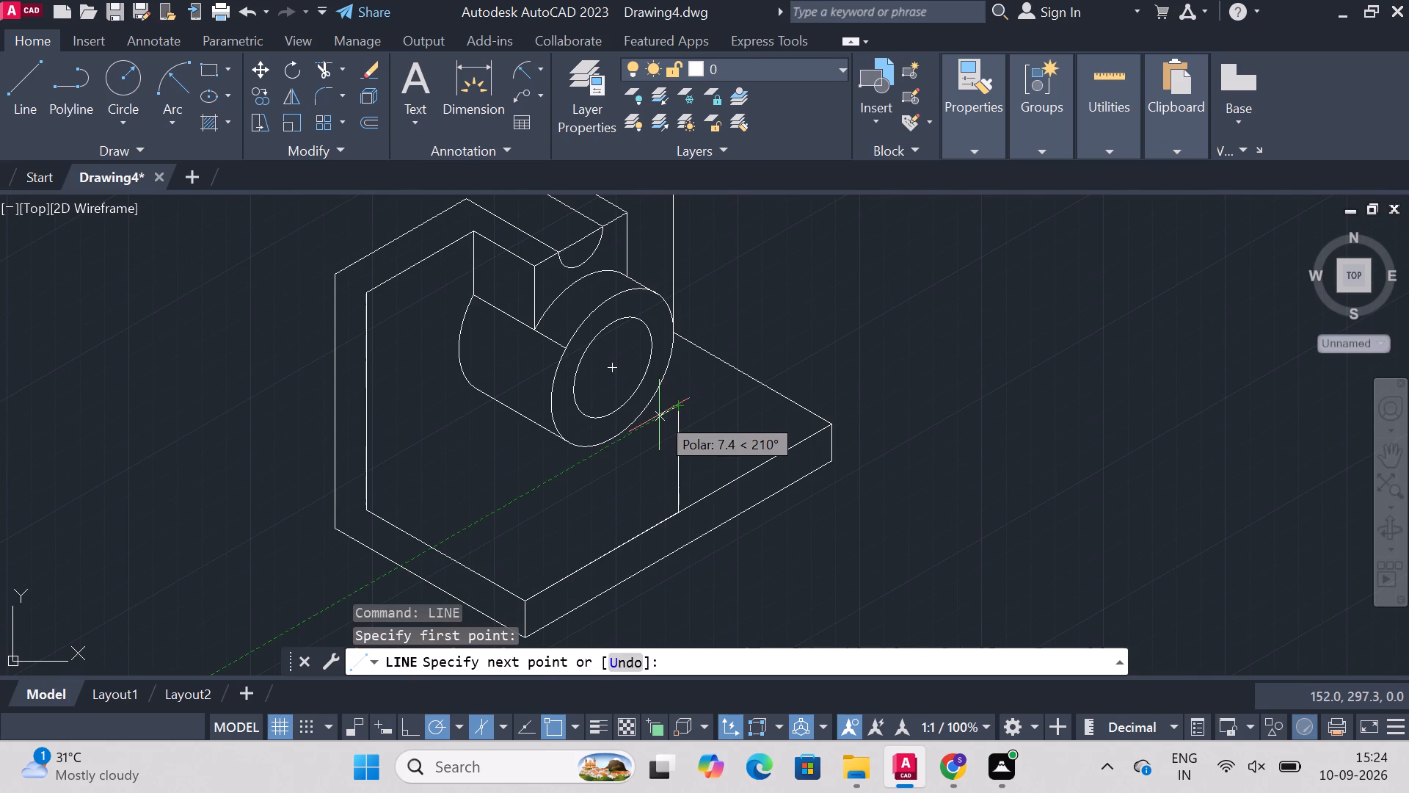
text(7.5)
key(Return)
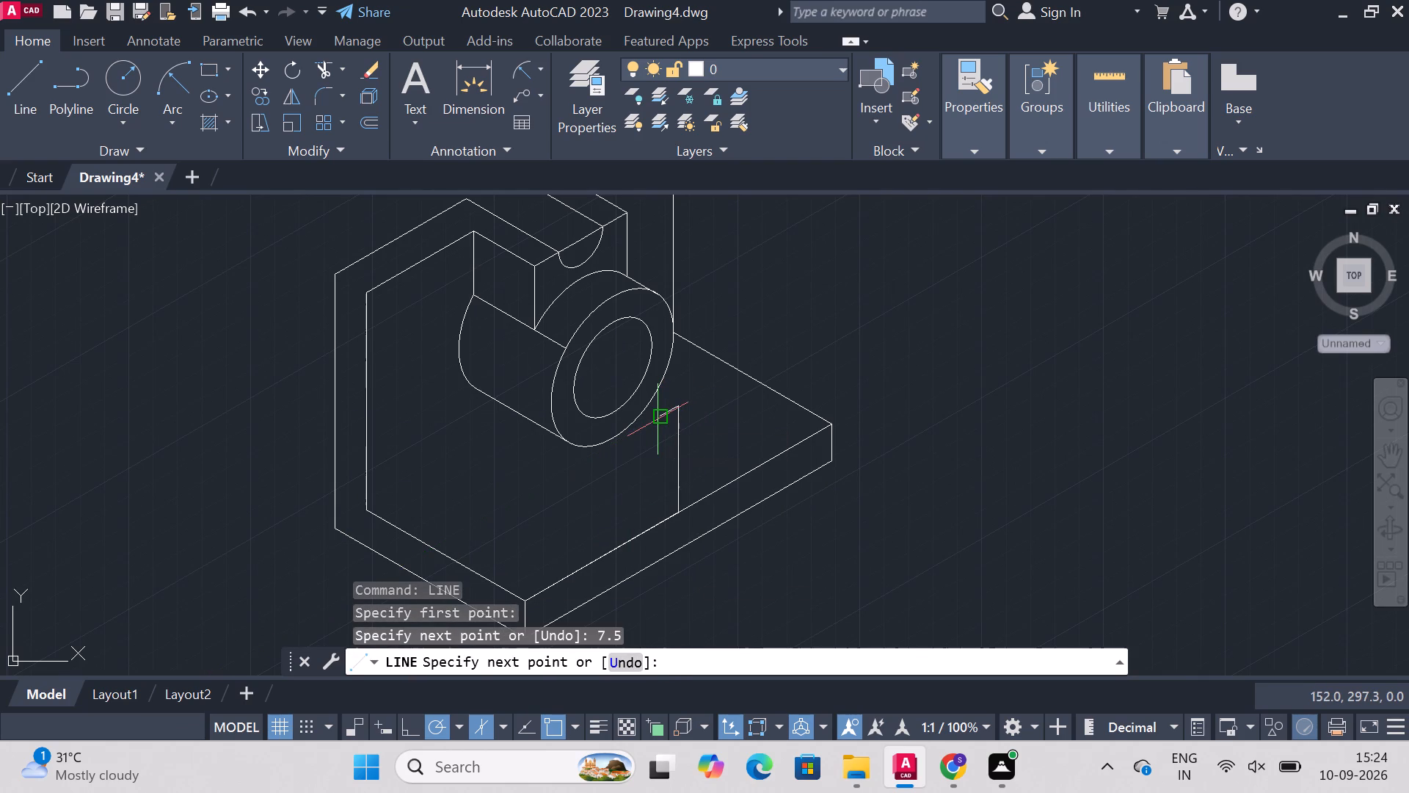
click(657, 523)
key(Escape)
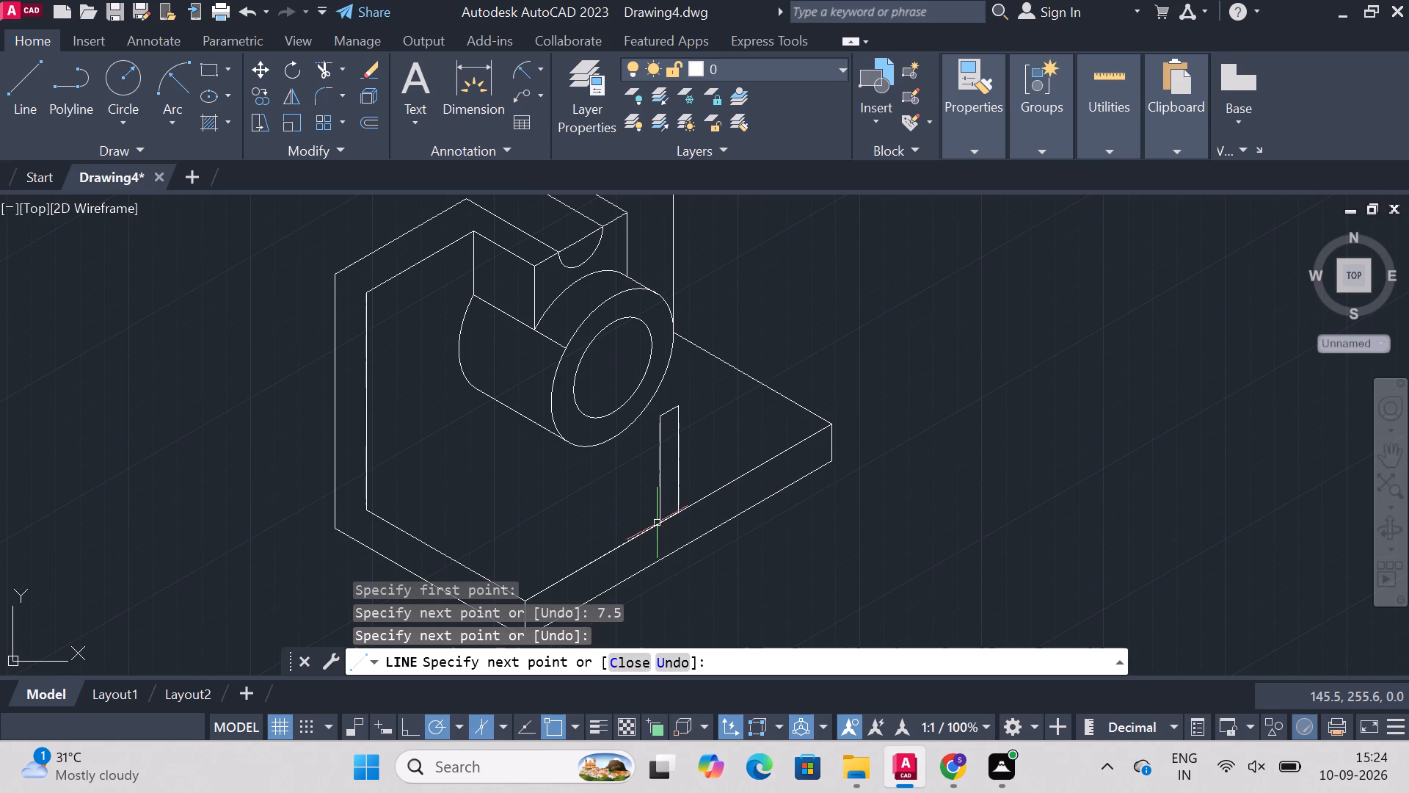
Draw the matching 7.5-long line at 30° from the short vertical line's top, continuing vertically down to the base's upper front edge.
text(line)
key(Return)
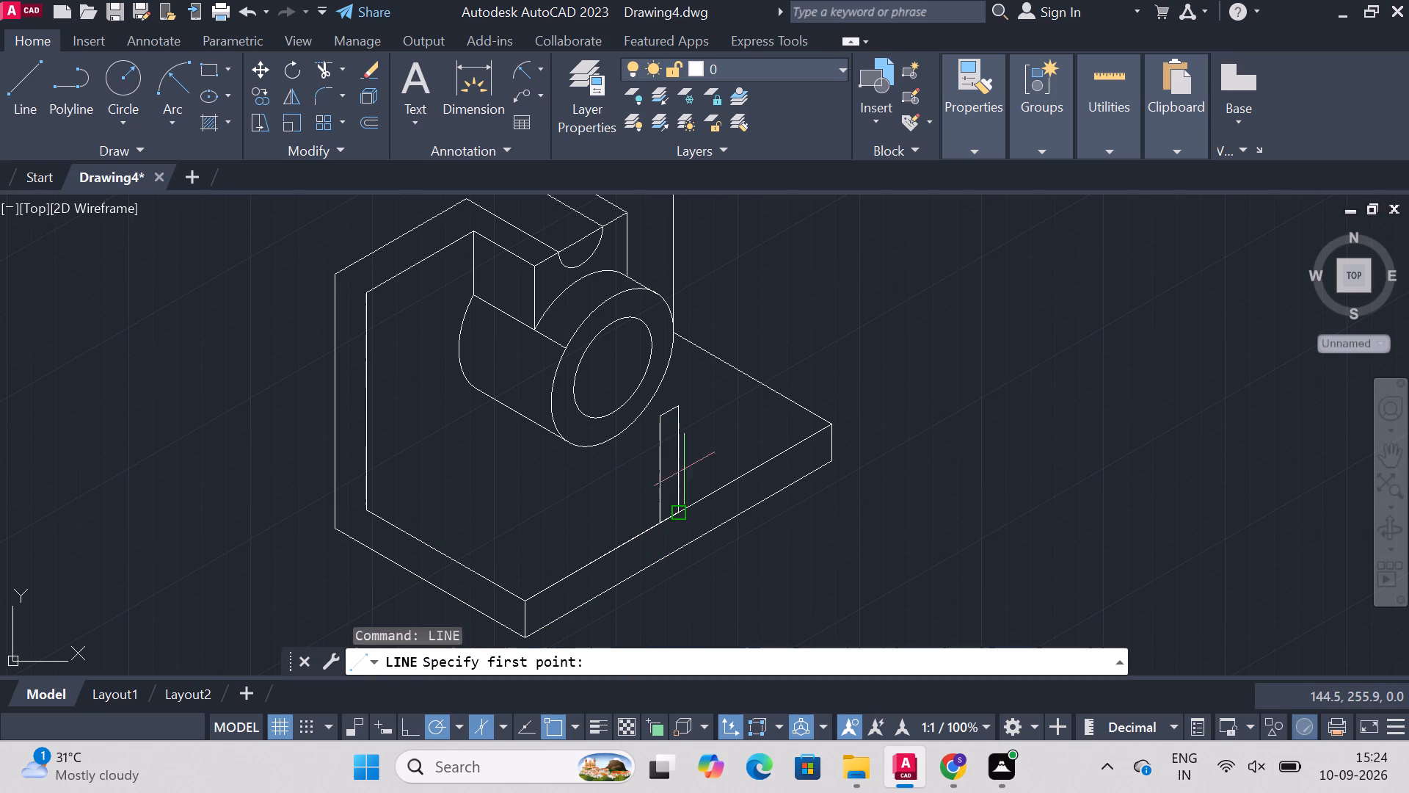
click(677, 408)
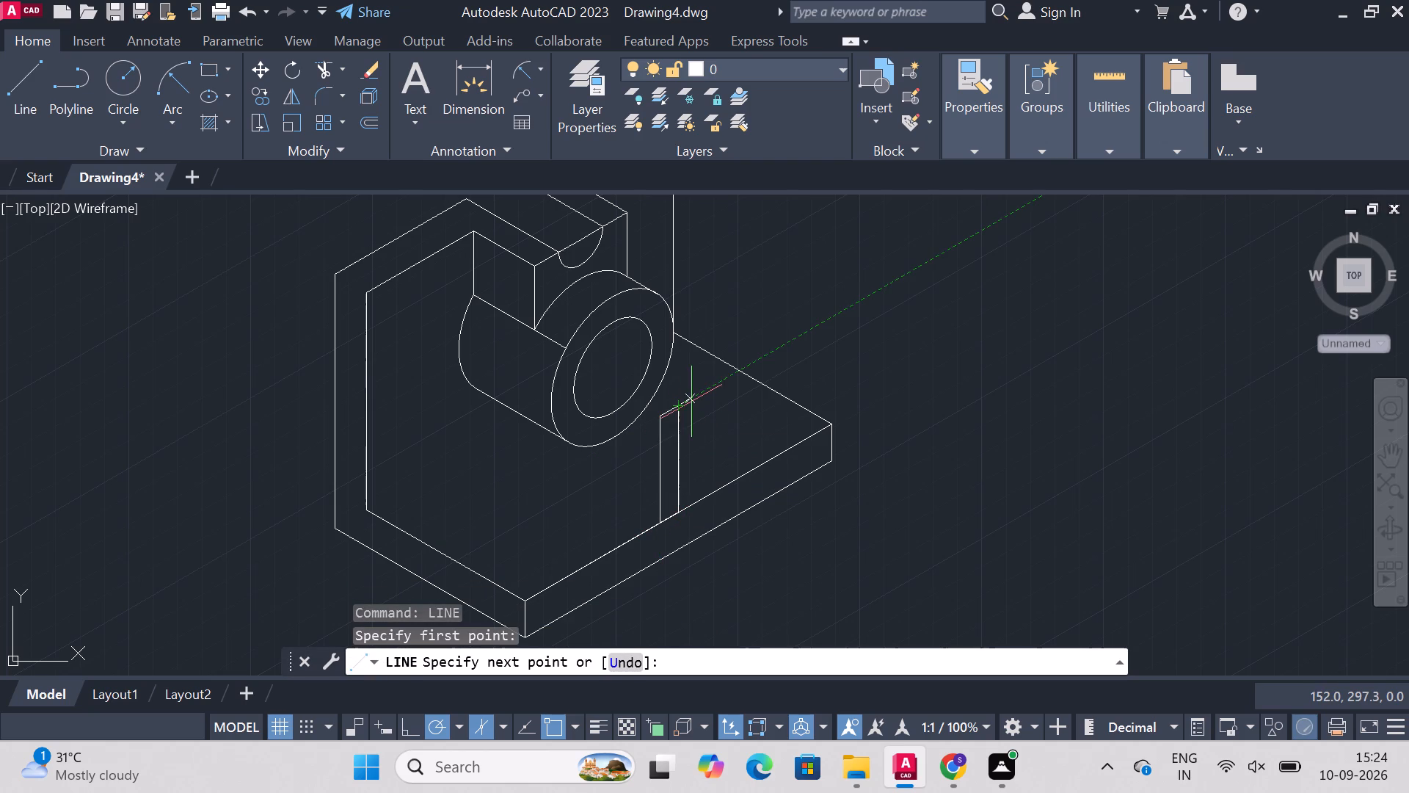
text(7.5)
key(Return)
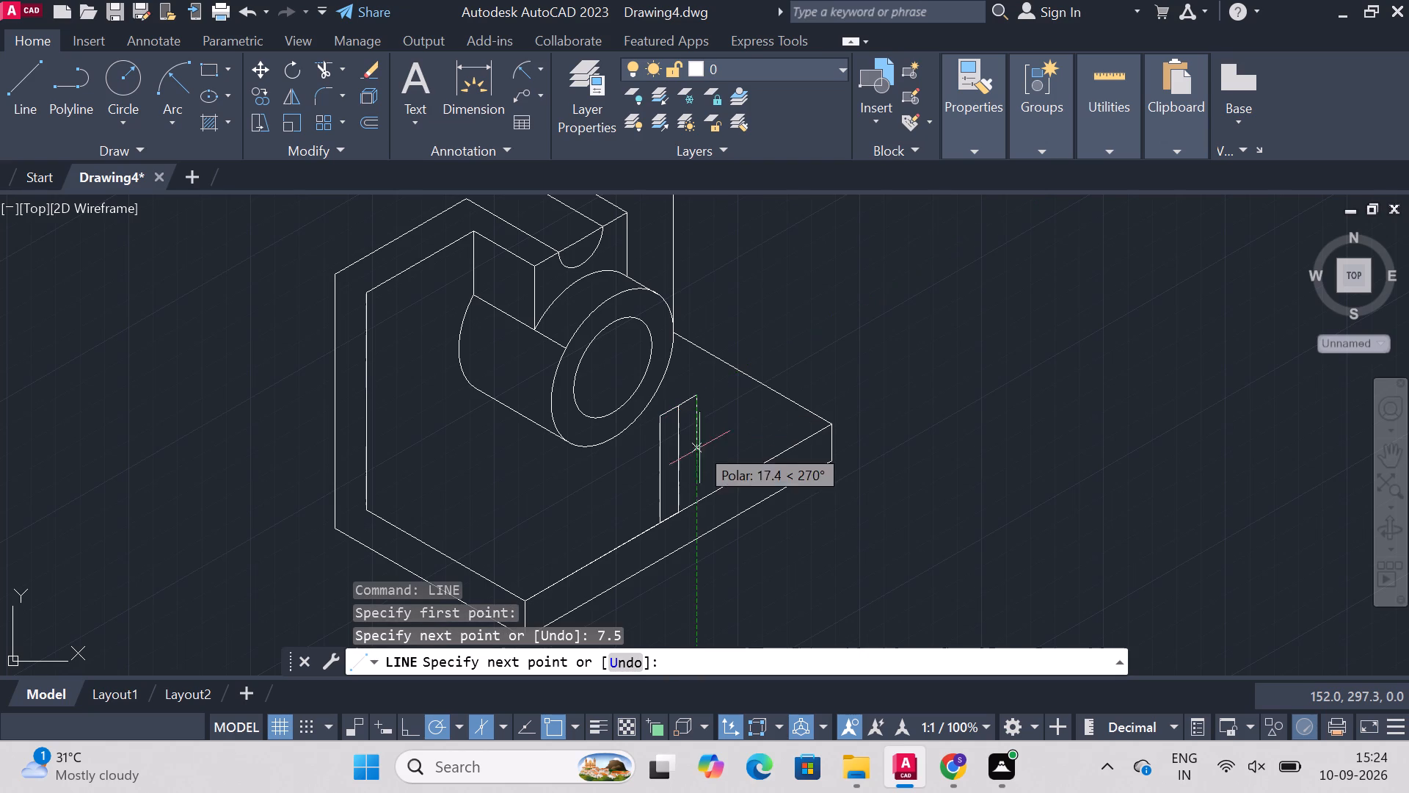
click(691, 505)
key(Escape)
Draw a line about 76 long at 150° across the base's top from the foot of the first offset vertical line.
text(line)
key(Return)
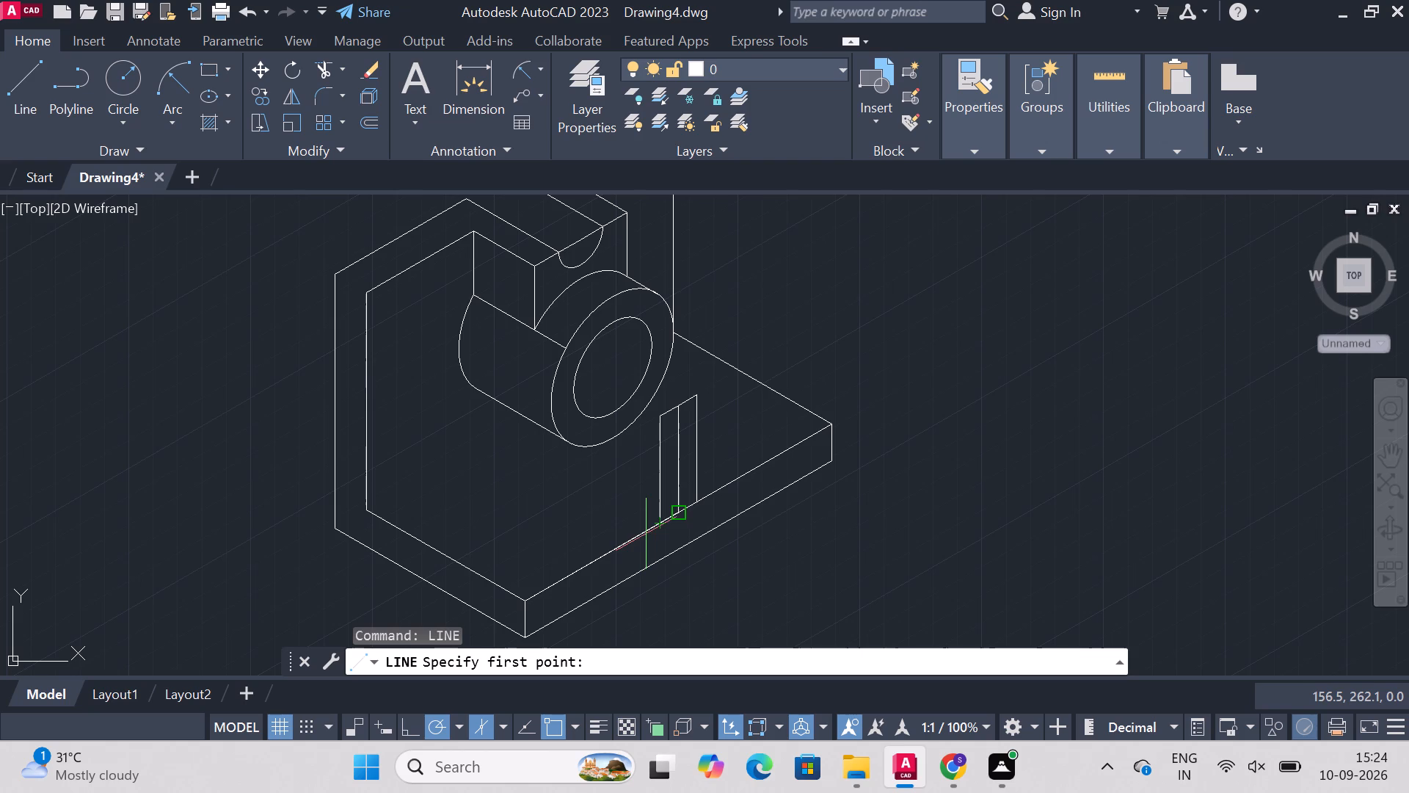
click(661, 527)
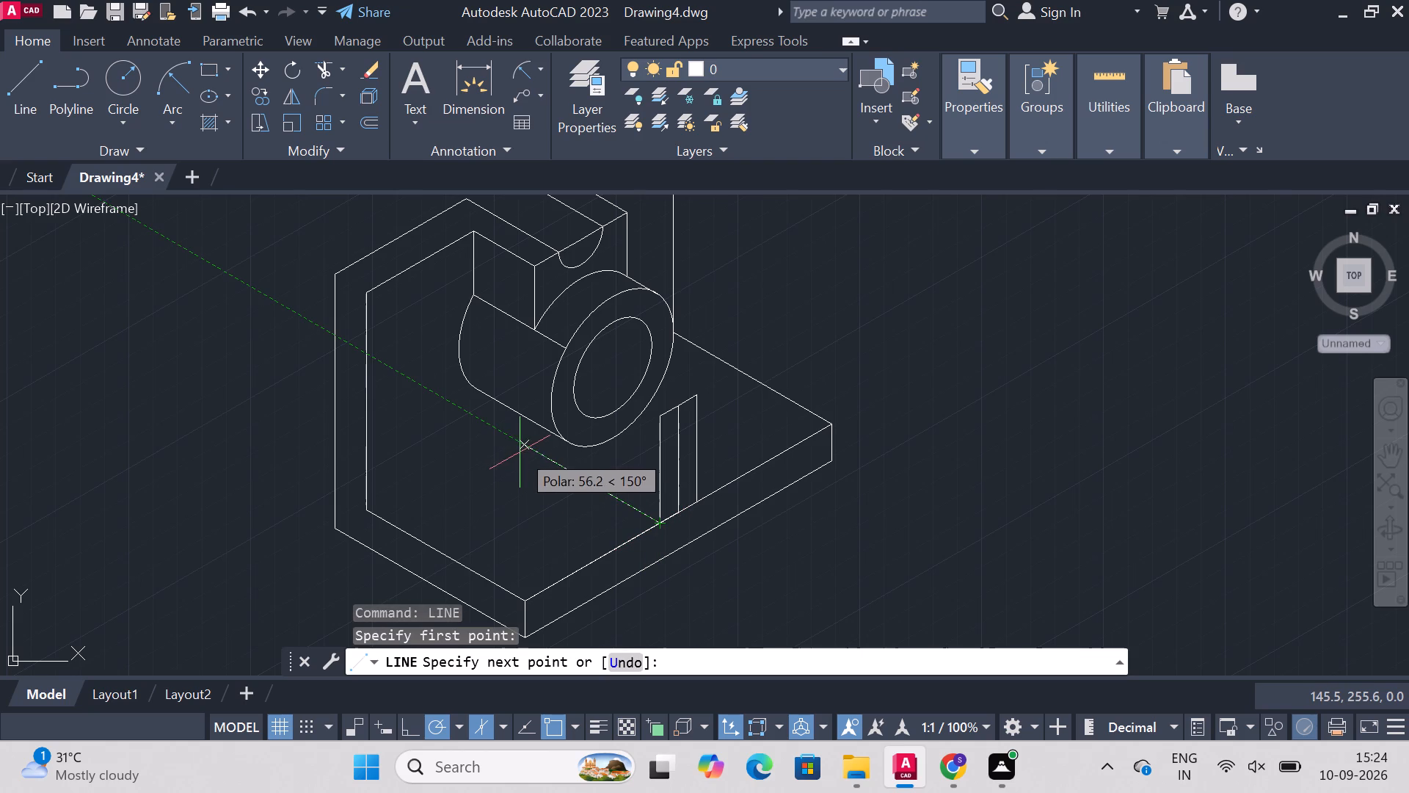
click(474, 419)
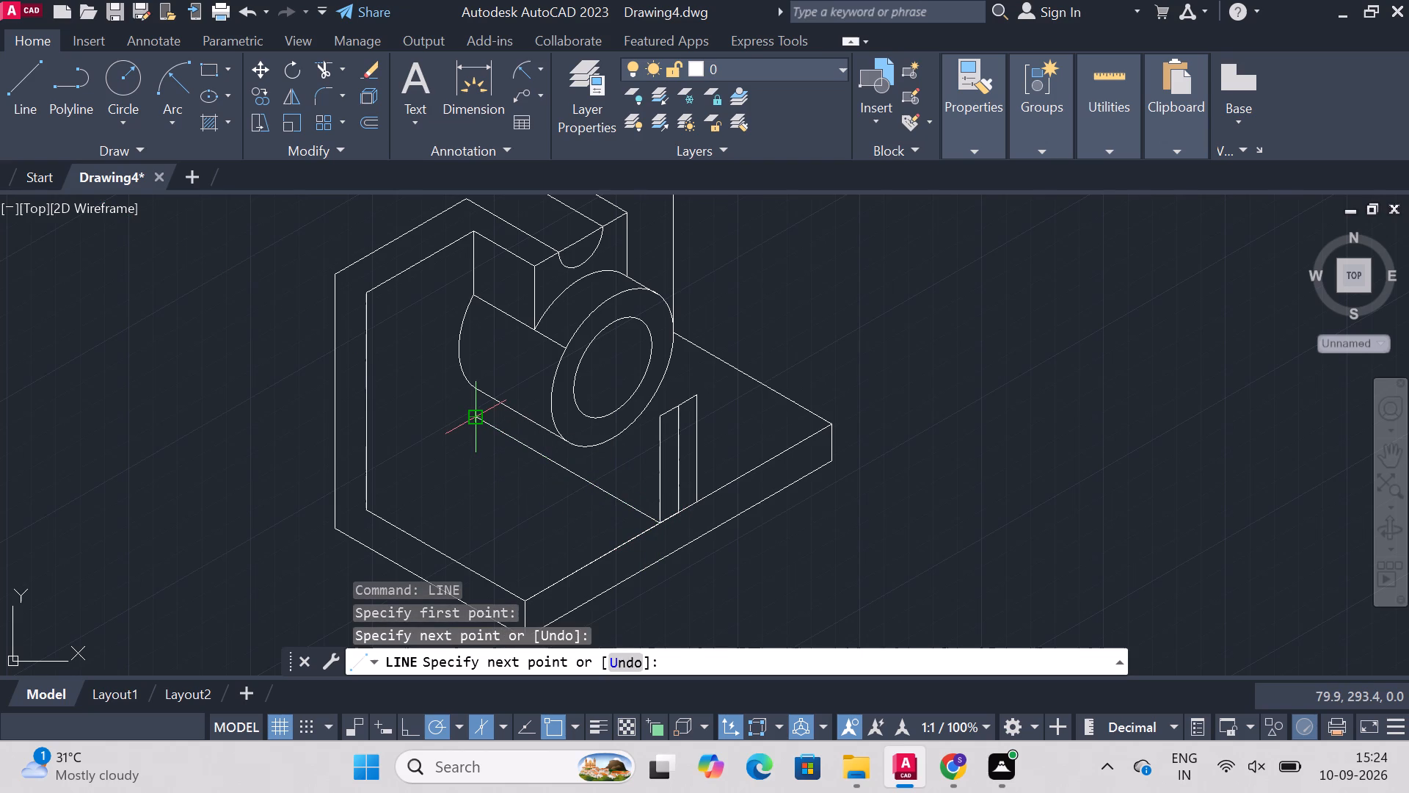
key(Escape)
Draw a 30° line from the inner outline's bottom corner to the line across the base, and trim that line's excess beyond their intersection.
text(line)
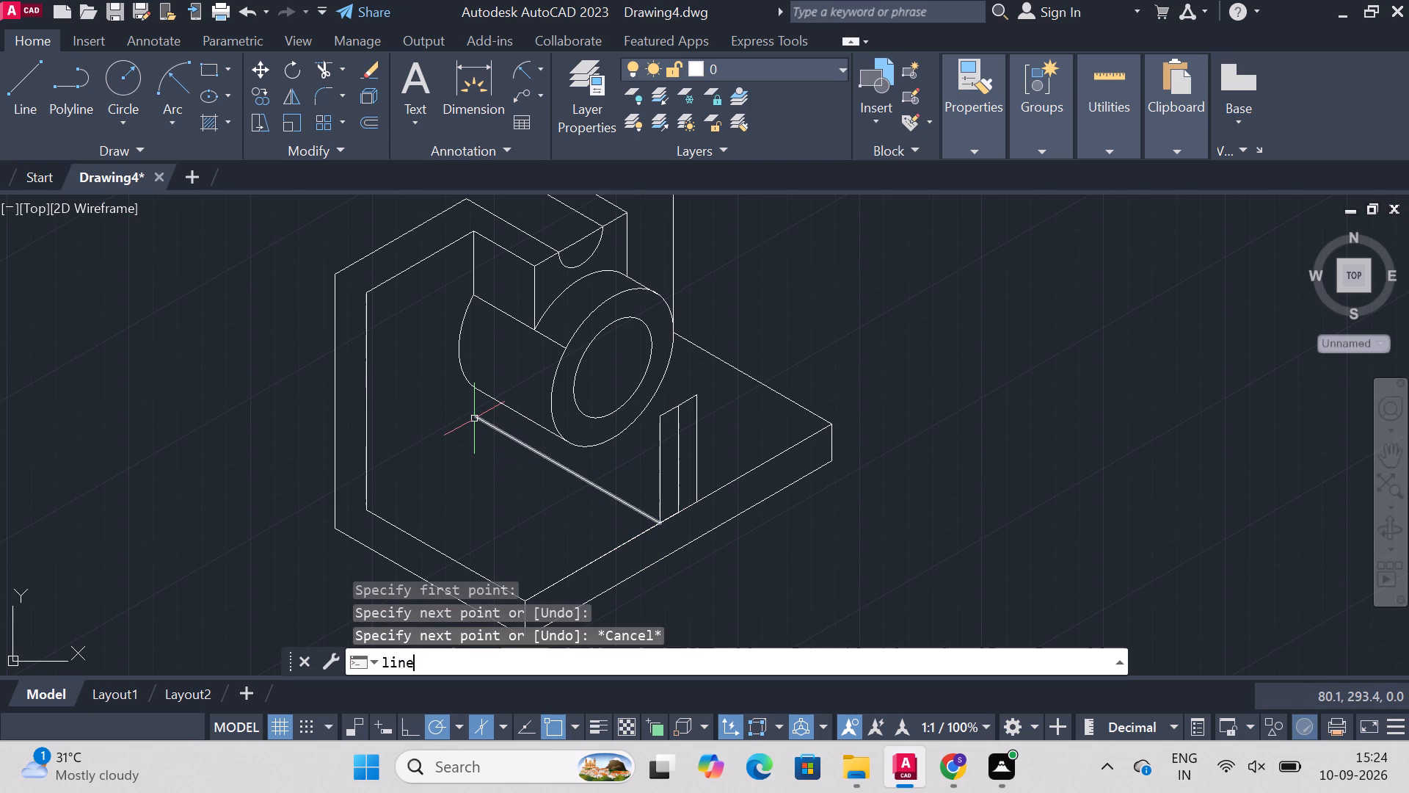
key(Return)
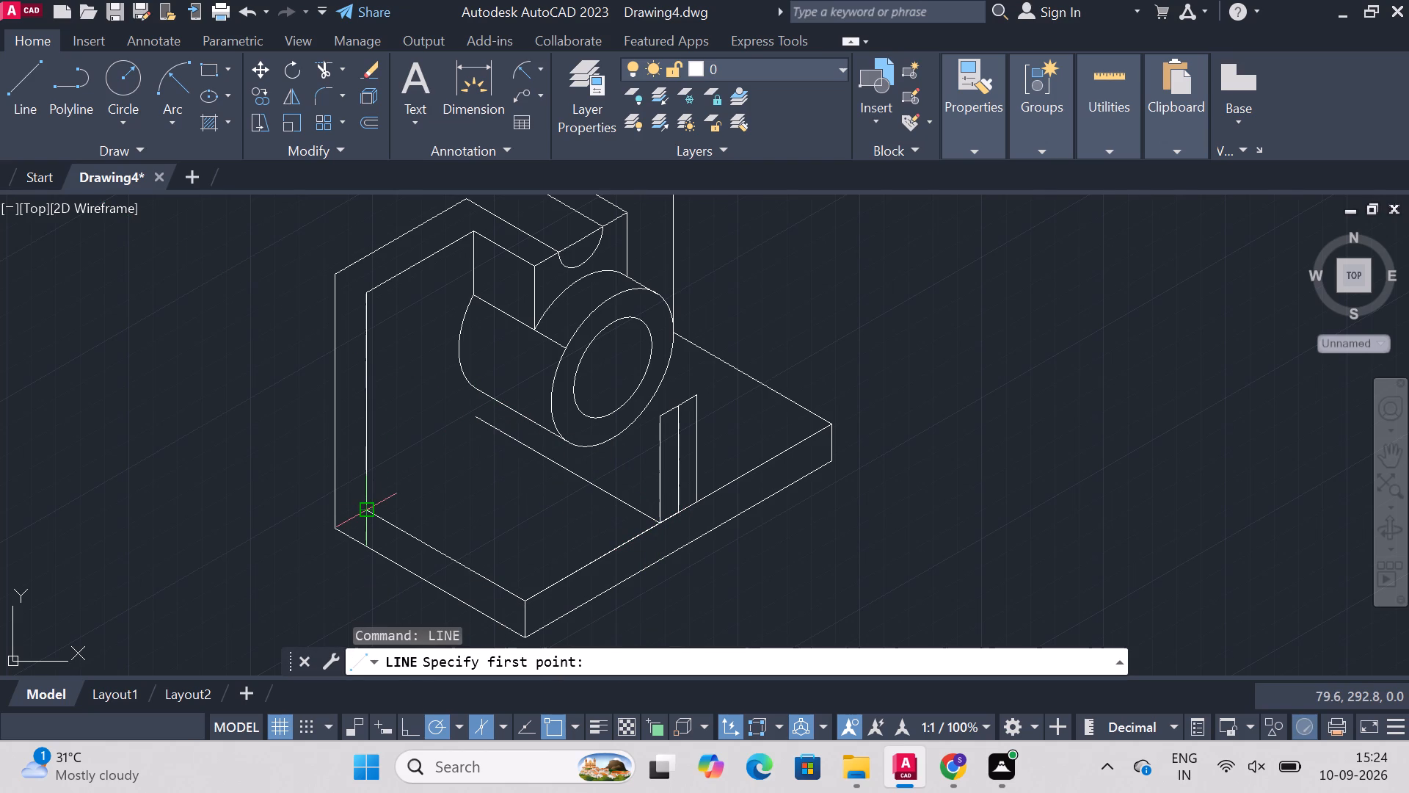
click(369, 508)
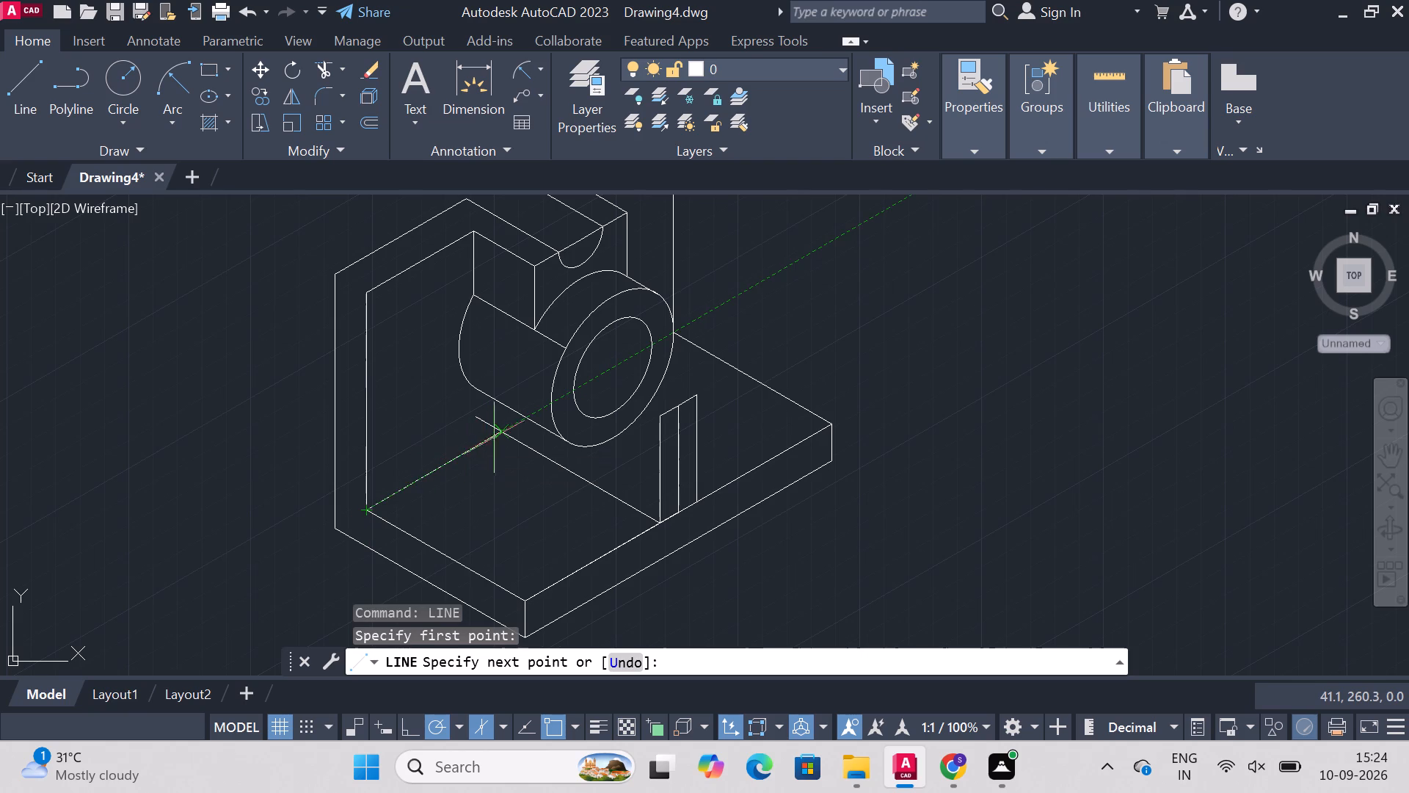
click(501, 436)
key(Escape)
text(trim)
key(Return)
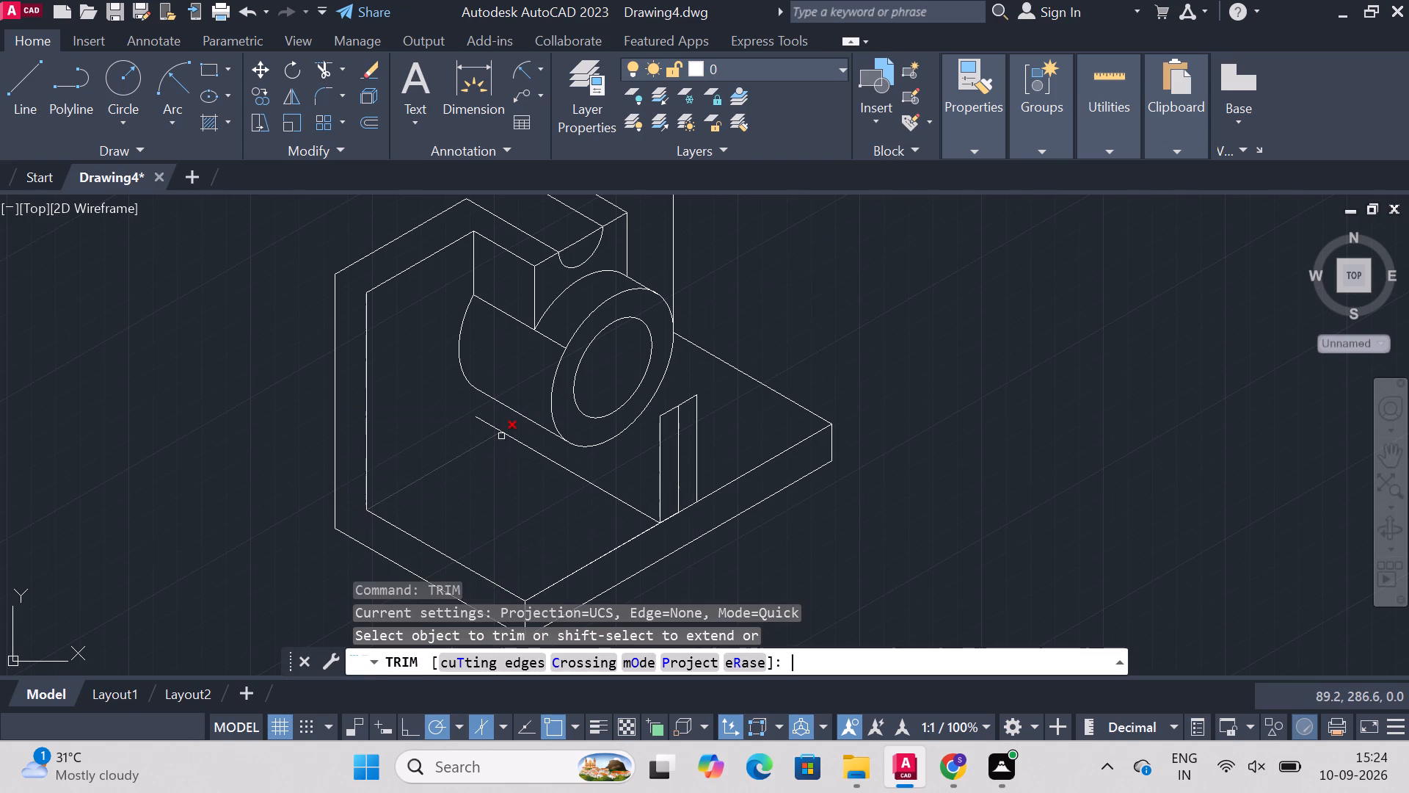
click(487, 421)
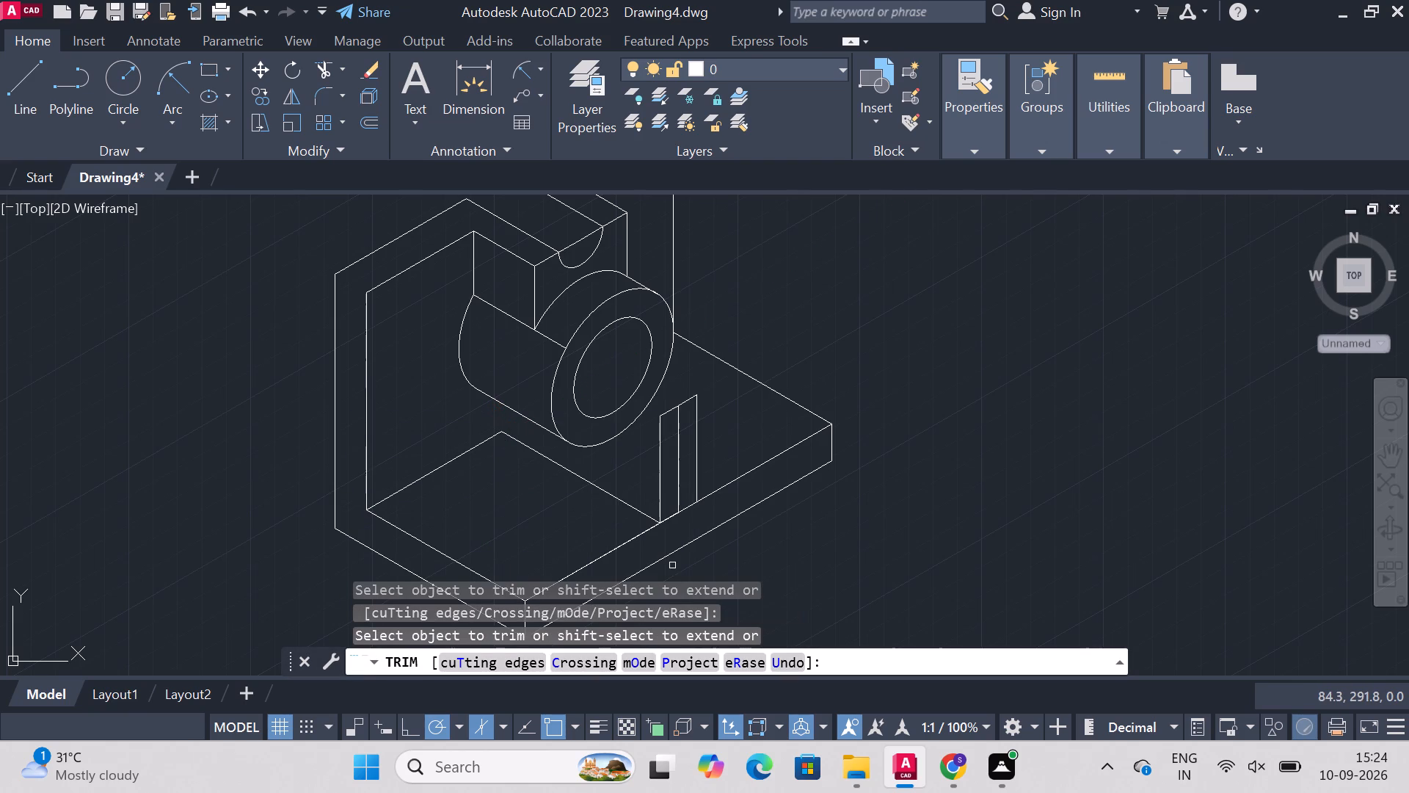
key(Escape)
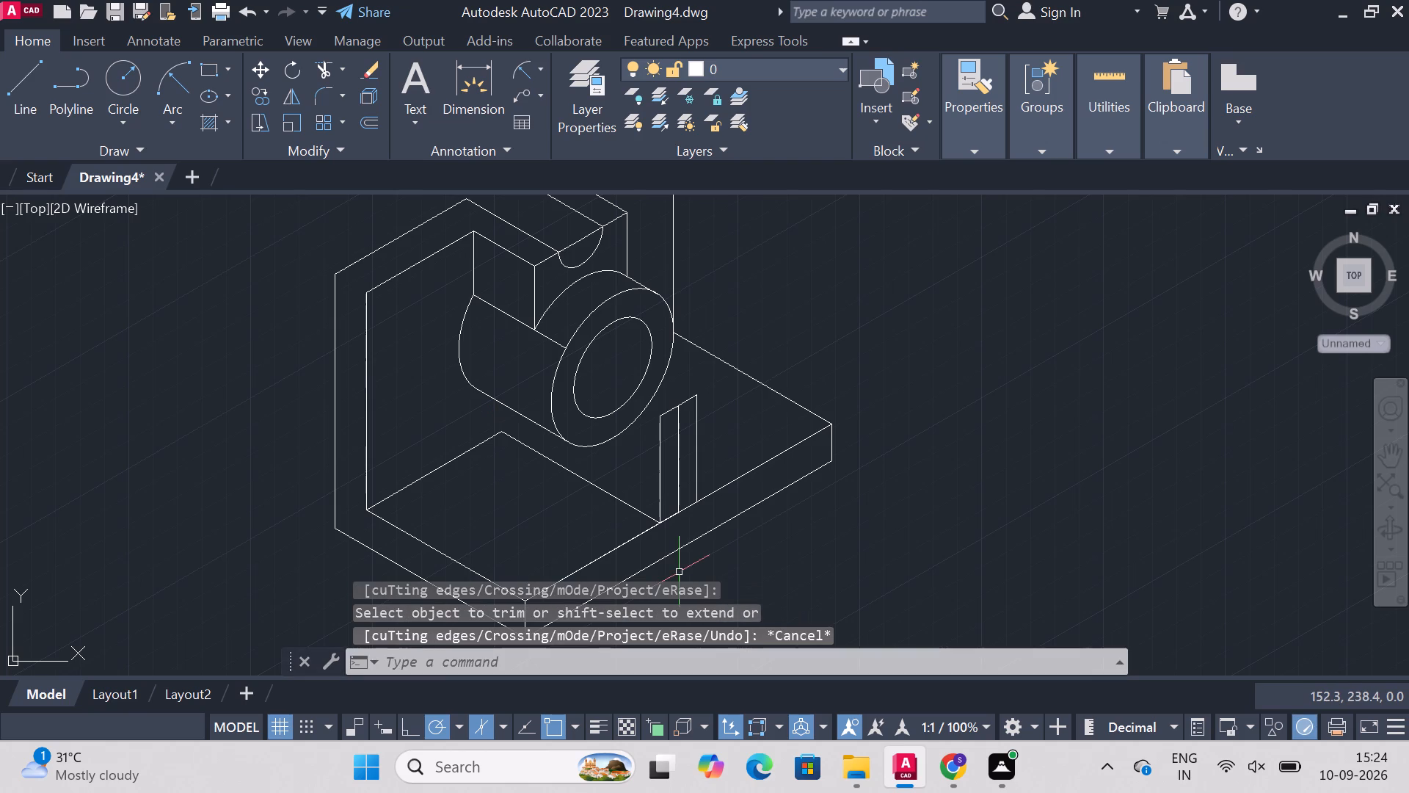
Draw a vertical line about 10 long from the new corner on the base up to the boss's lower edge.
text(line)
key(Return)
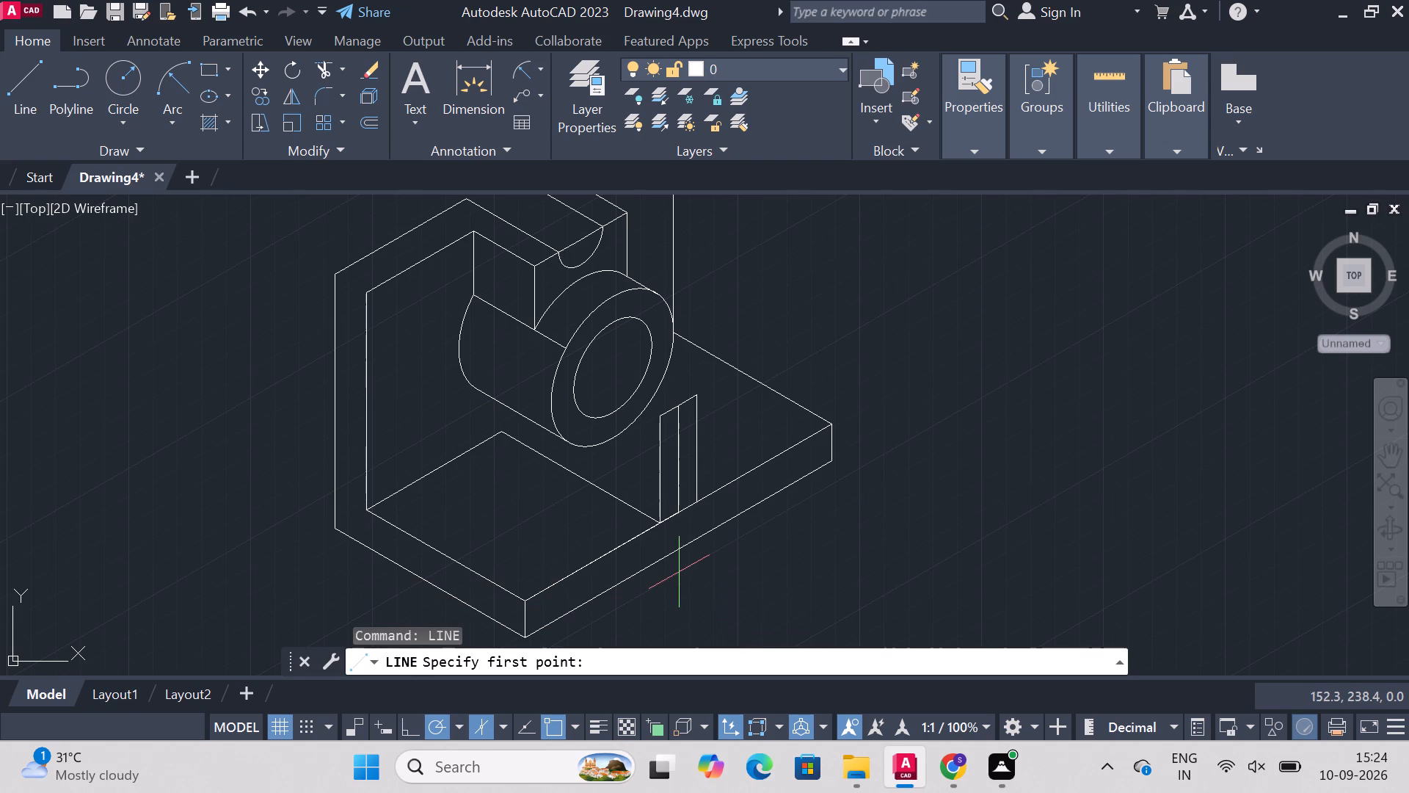
click(501, 438)
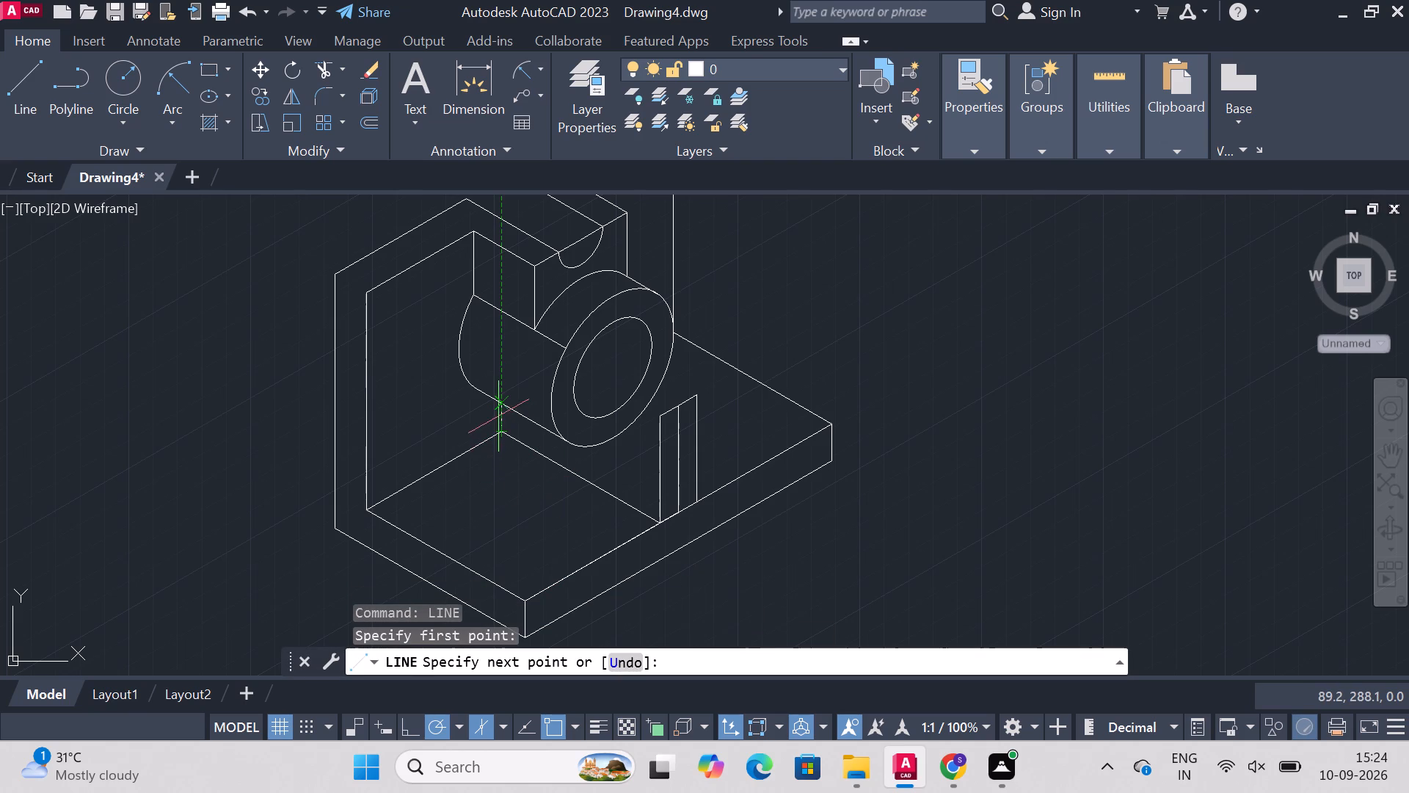
click(500, 405)
key(Escape)
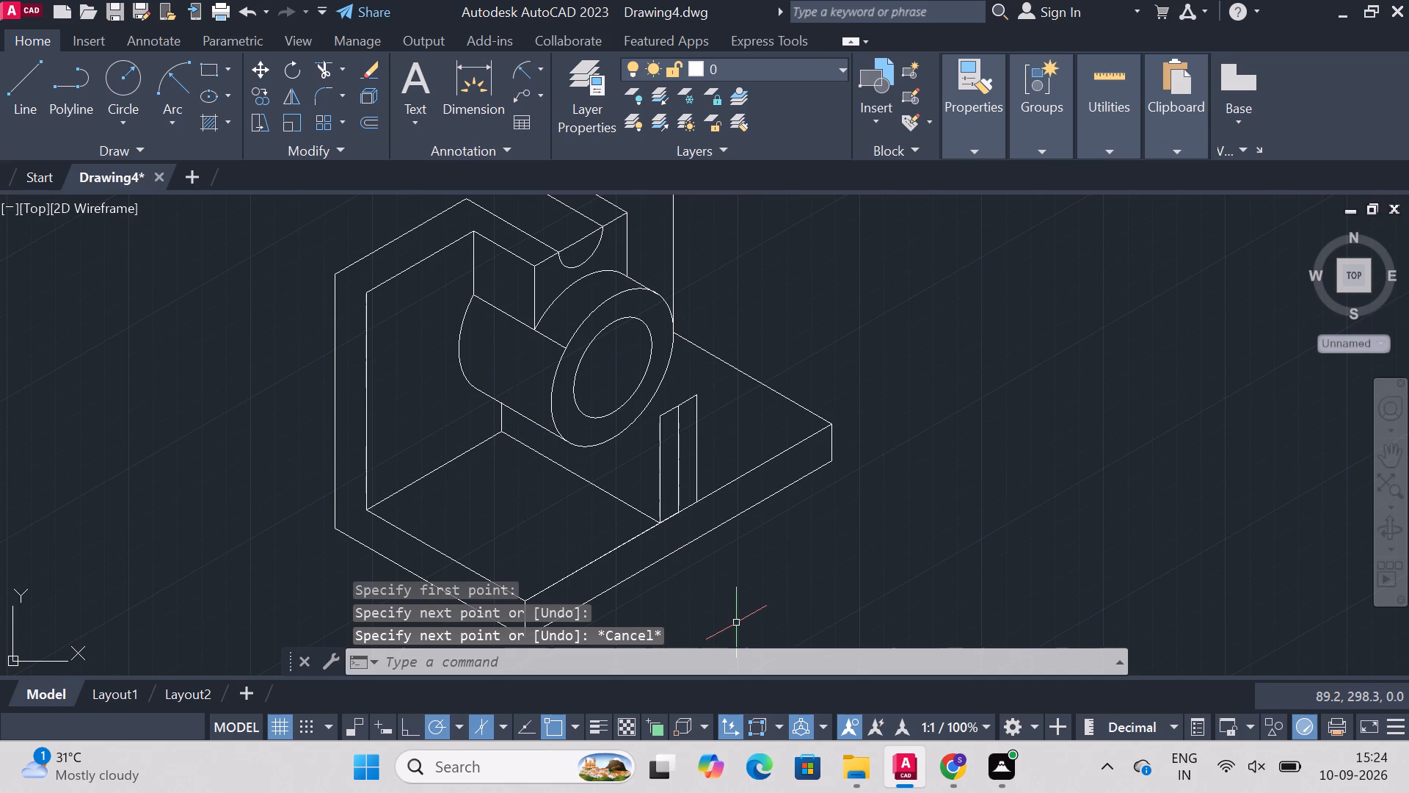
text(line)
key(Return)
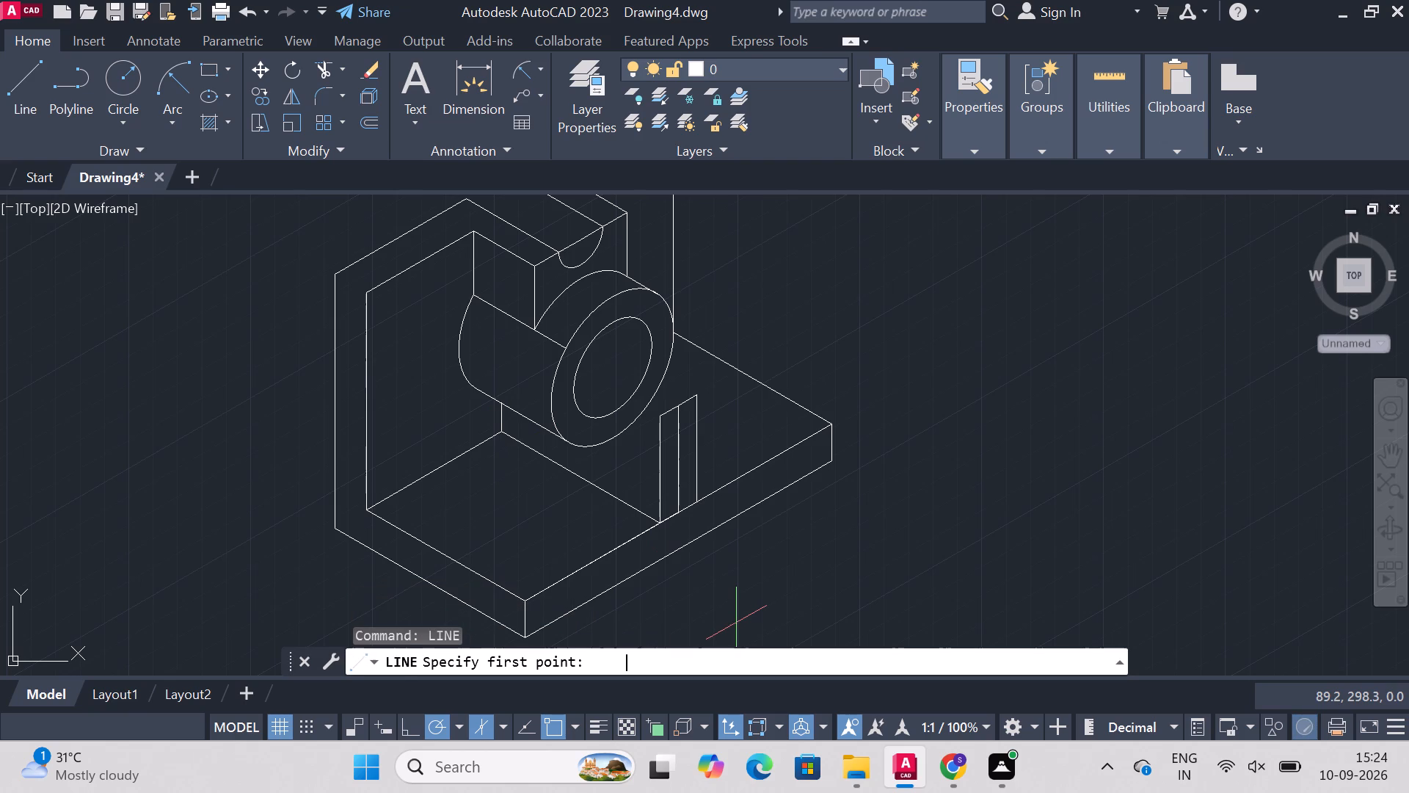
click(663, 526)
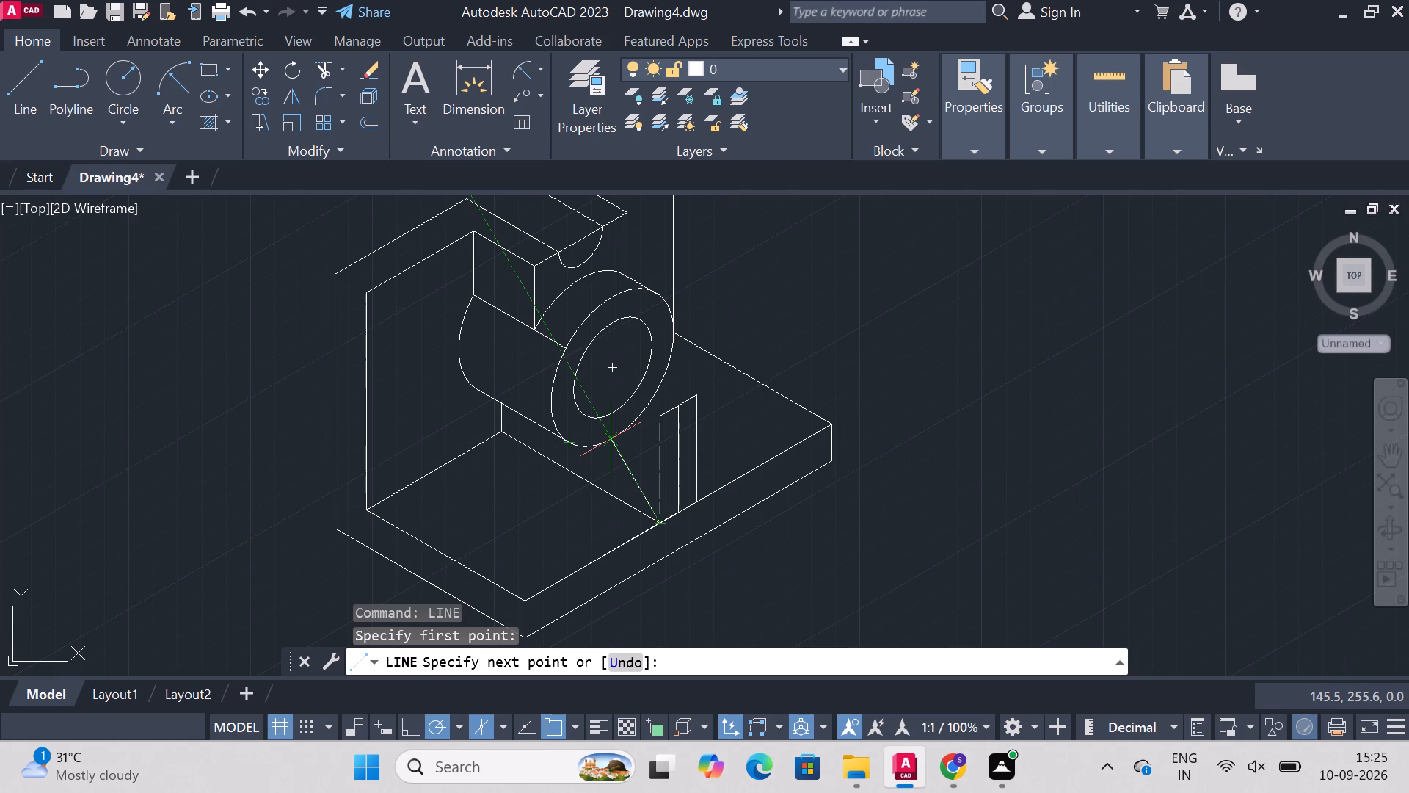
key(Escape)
Draw a vertical line 25 long from the front circles' centre down to the outer circle, continuing slanted to the middle vertical line's foot.
text(line)
key(Return)
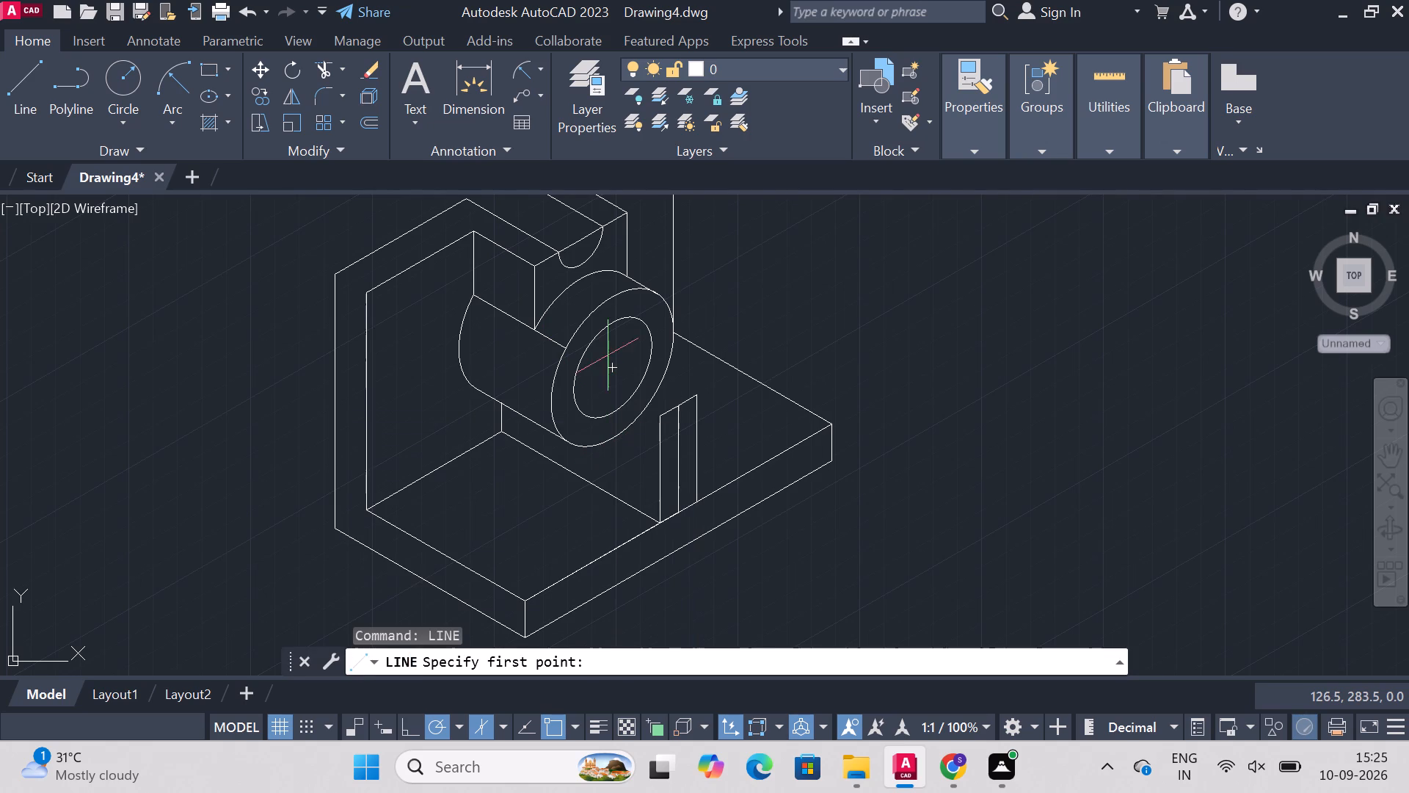
click(612, 368)
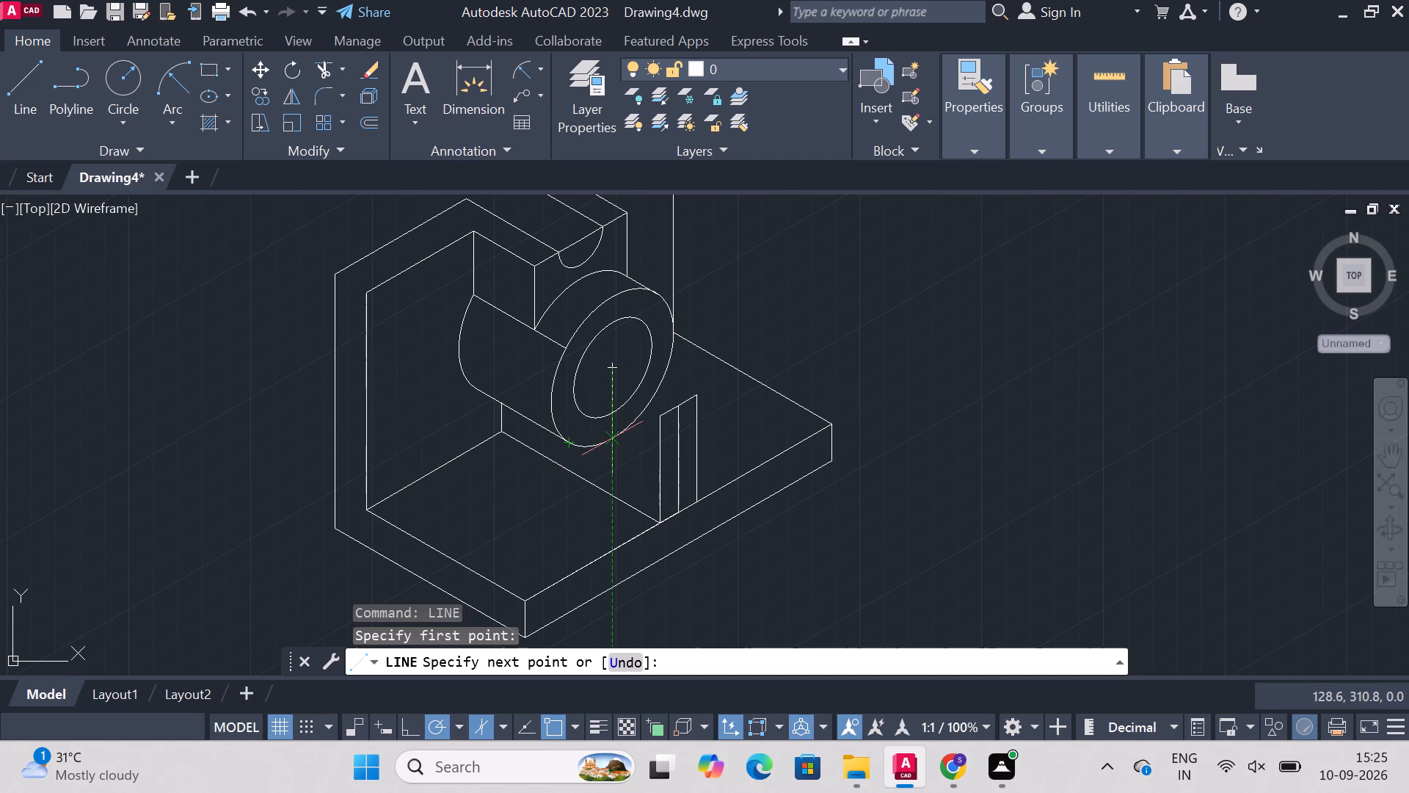
click(614, 439)
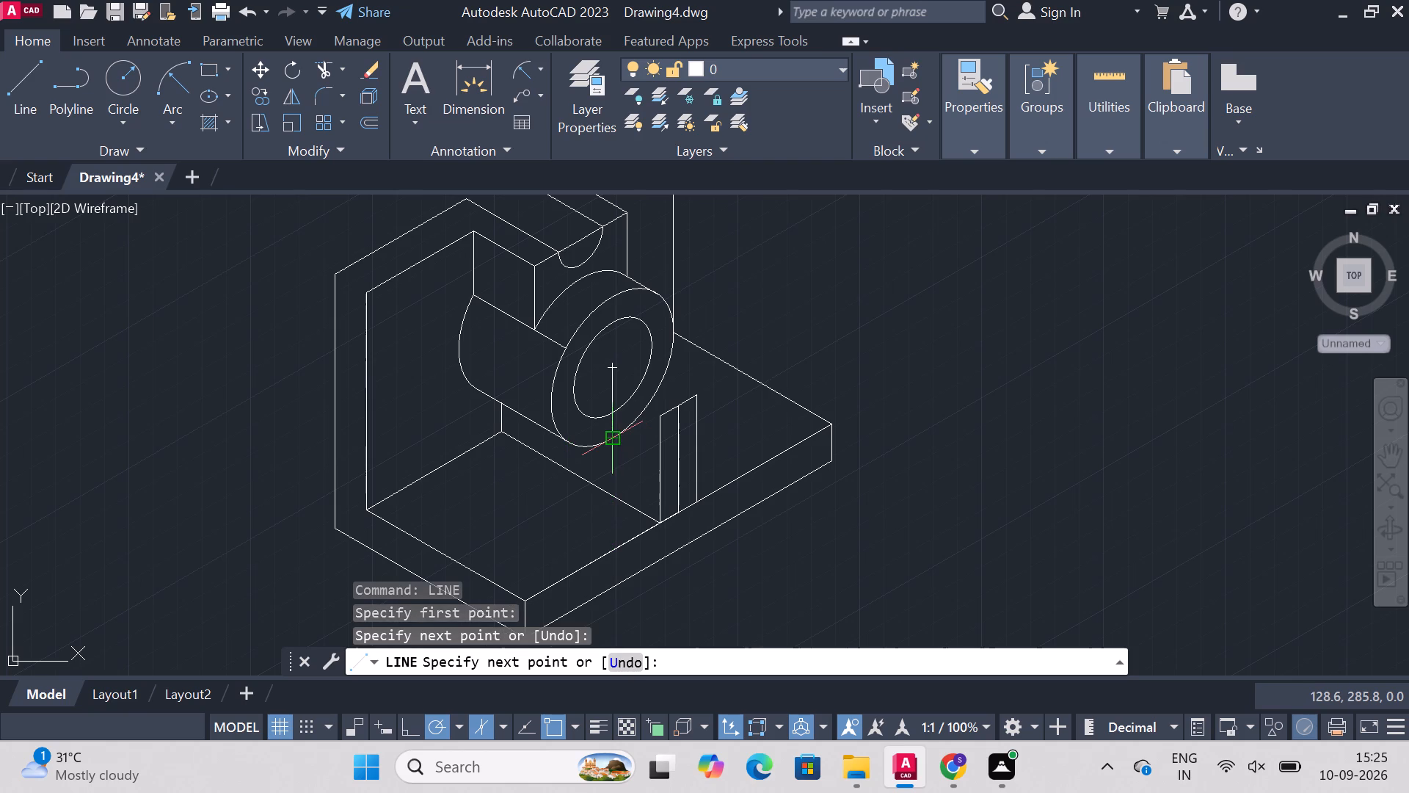
click(680, 513)
key(Escape)
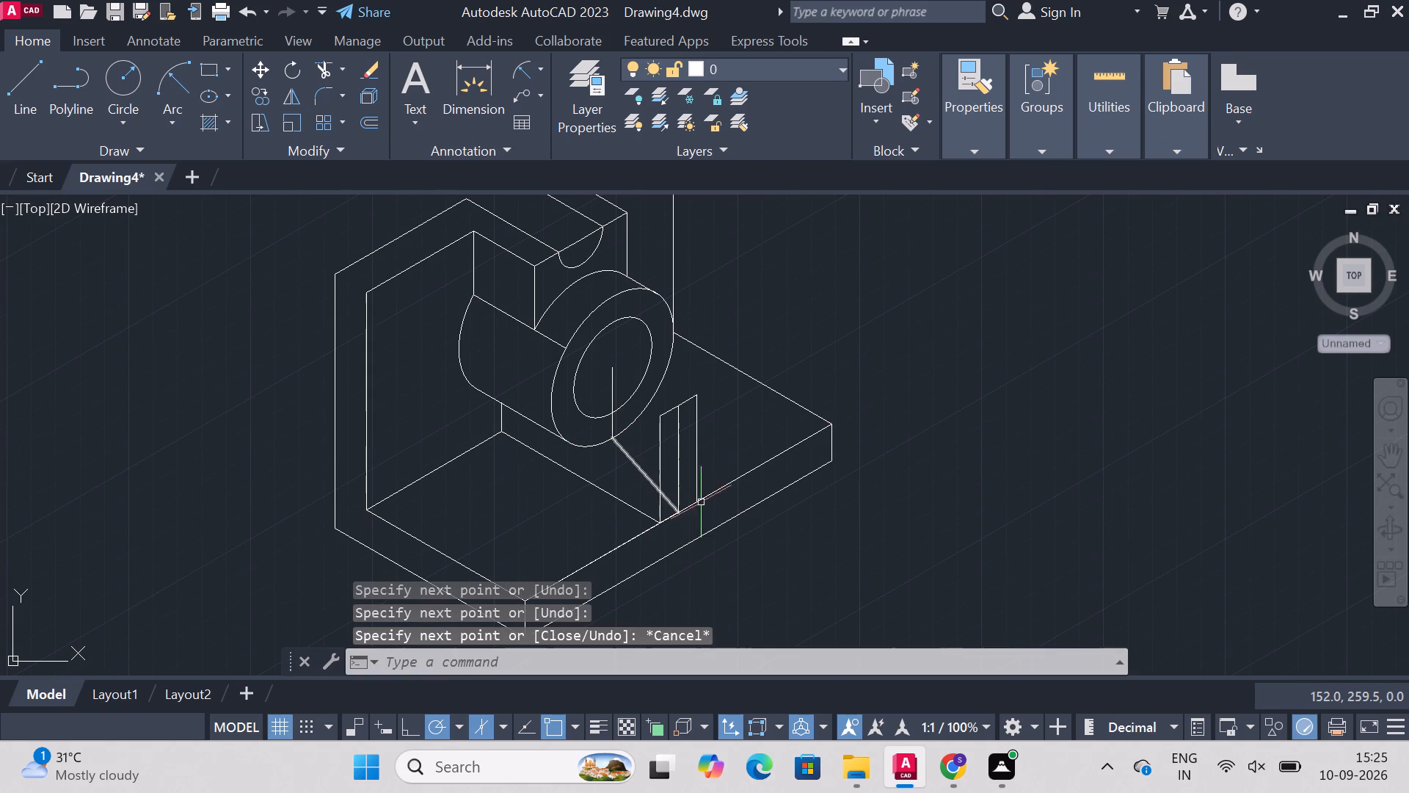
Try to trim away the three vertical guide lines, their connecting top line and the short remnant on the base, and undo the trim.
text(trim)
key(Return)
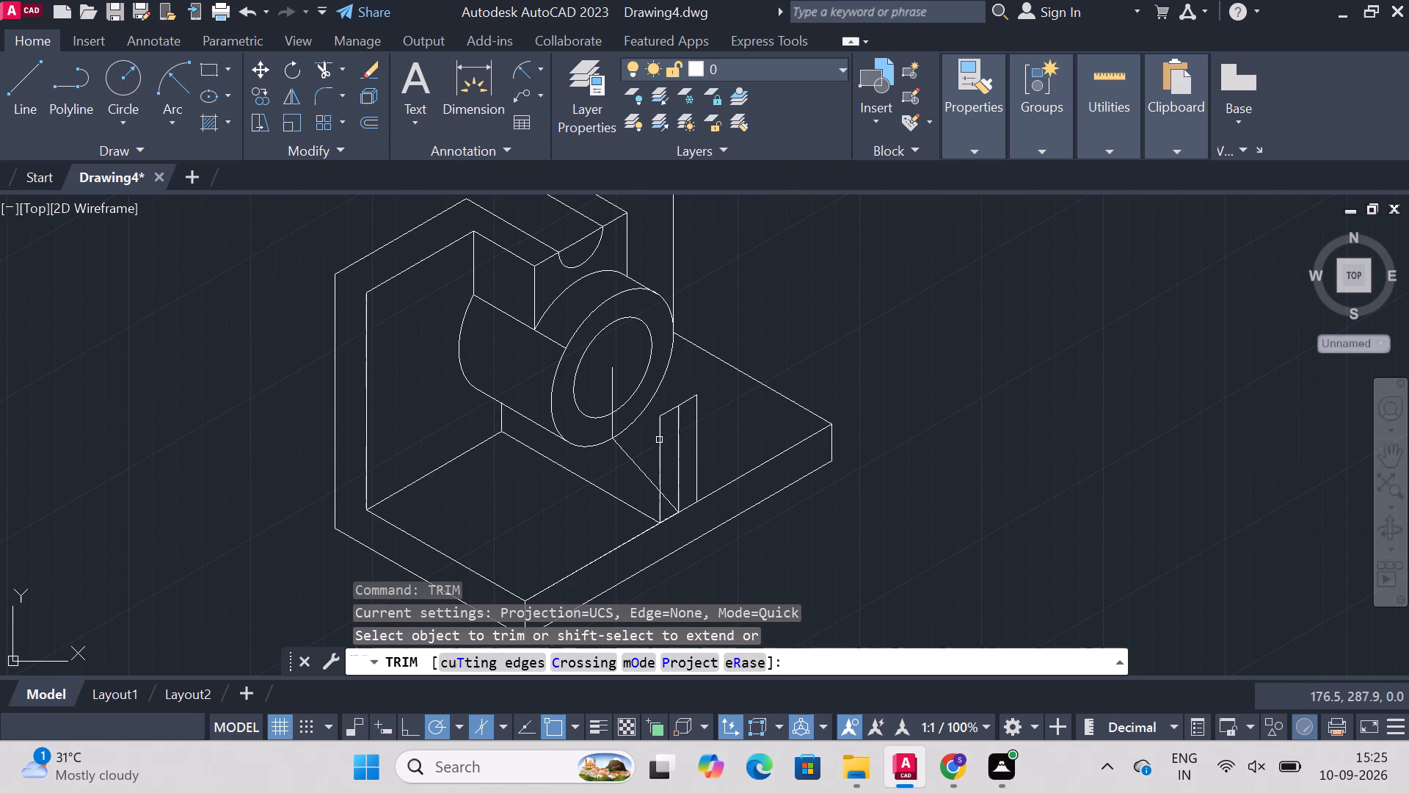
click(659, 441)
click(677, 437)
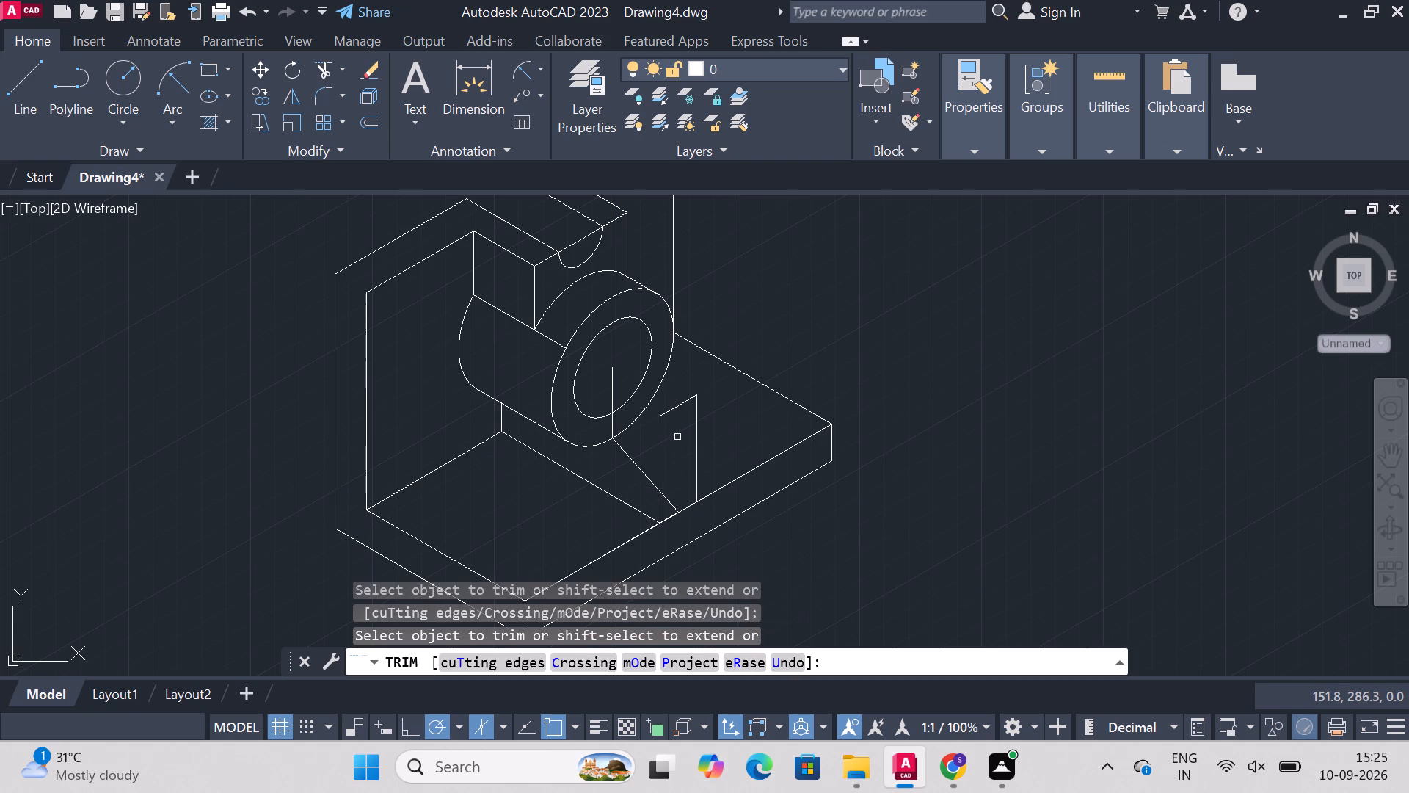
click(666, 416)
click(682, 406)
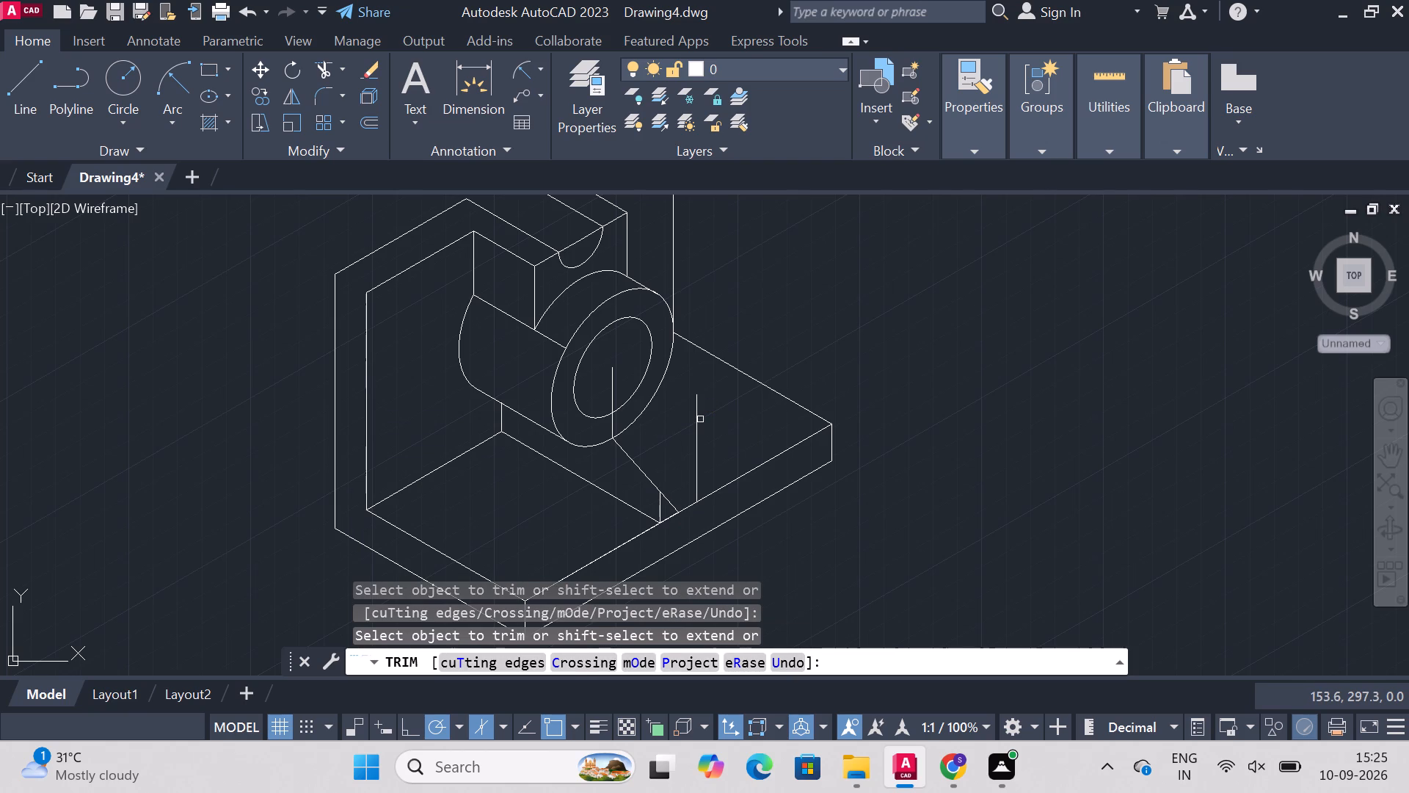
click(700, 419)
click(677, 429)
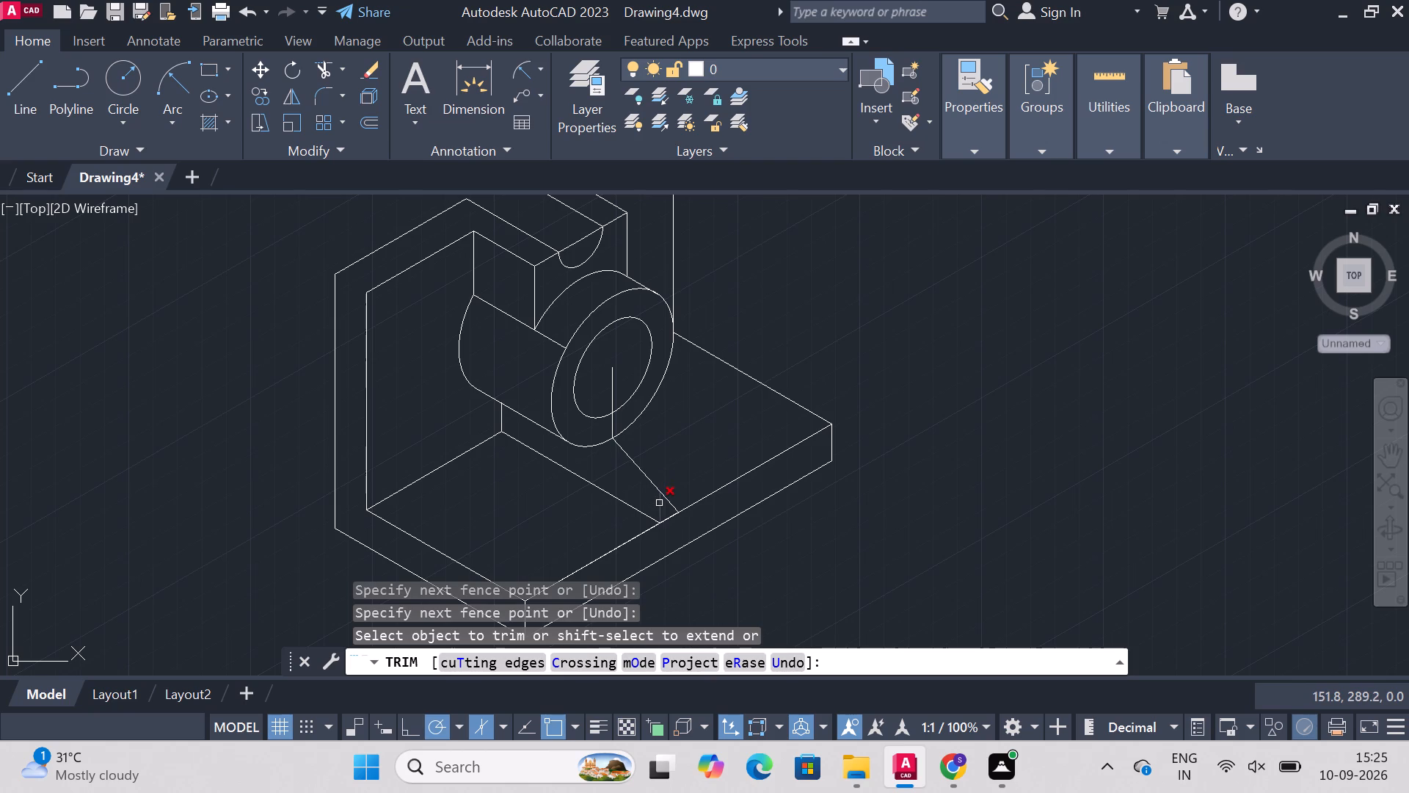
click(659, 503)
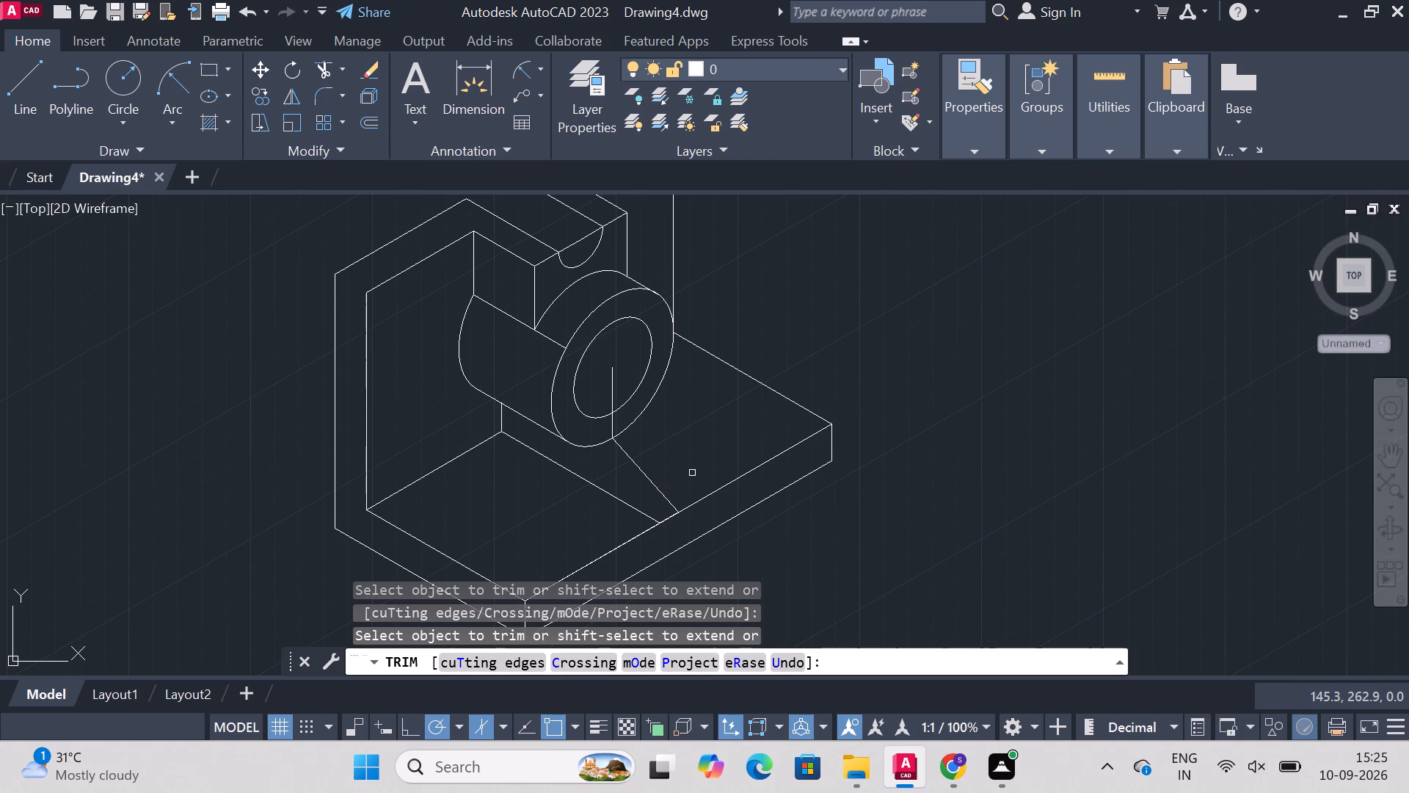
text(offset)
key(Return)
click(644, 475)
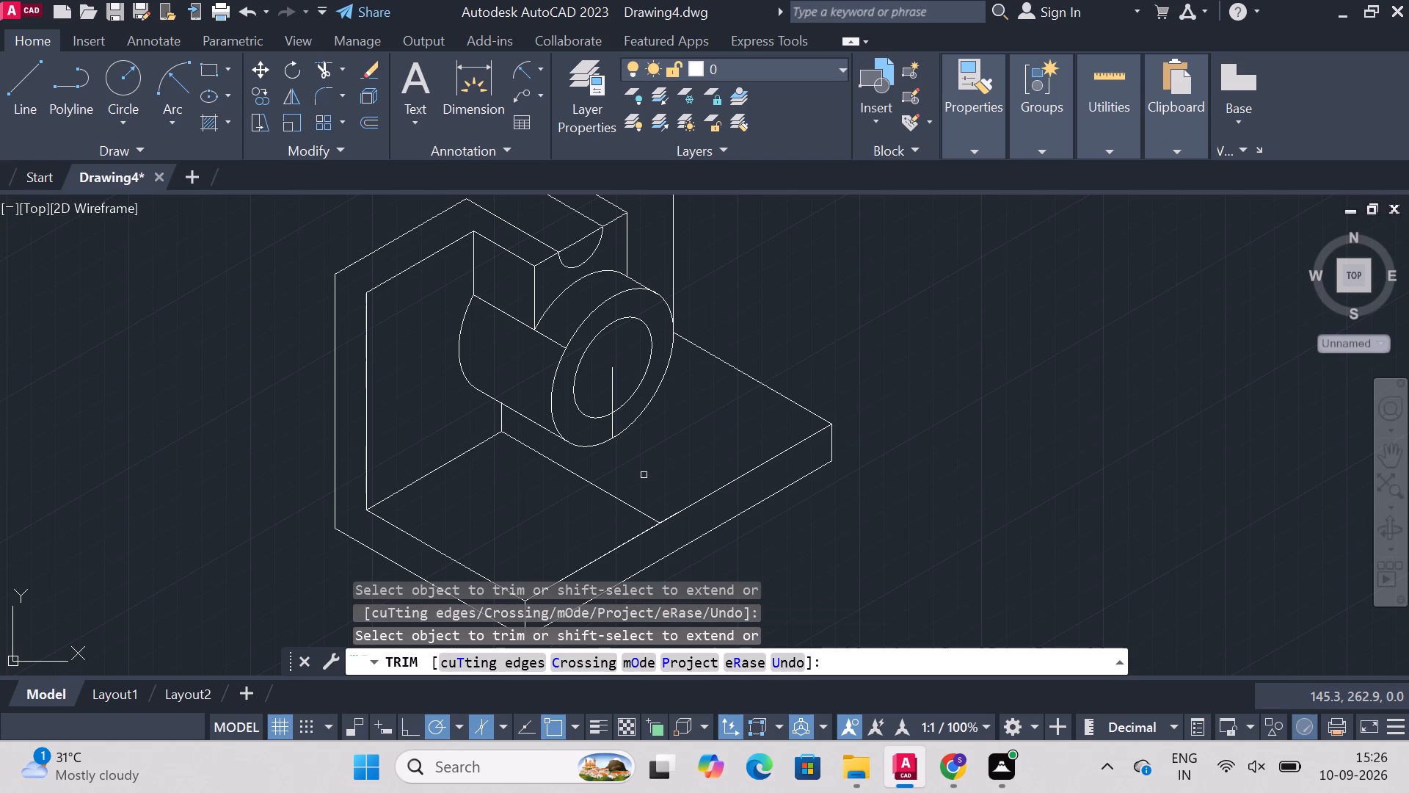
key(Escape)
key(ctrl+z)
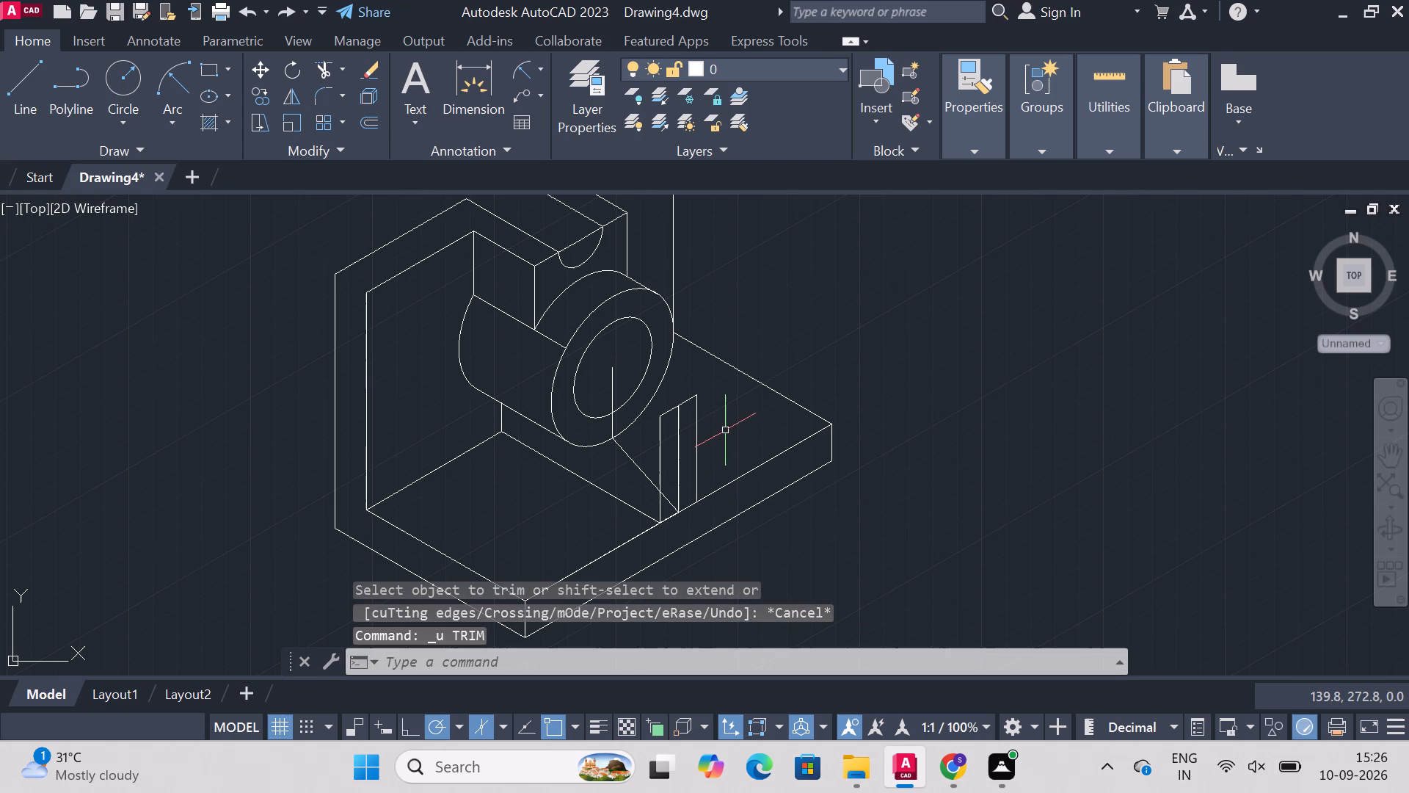
Trim away the three vertical guide lines beside the boss and their connecting top line, keeping the slanted rib line.
key(Escape)
text(tri)
key(m)
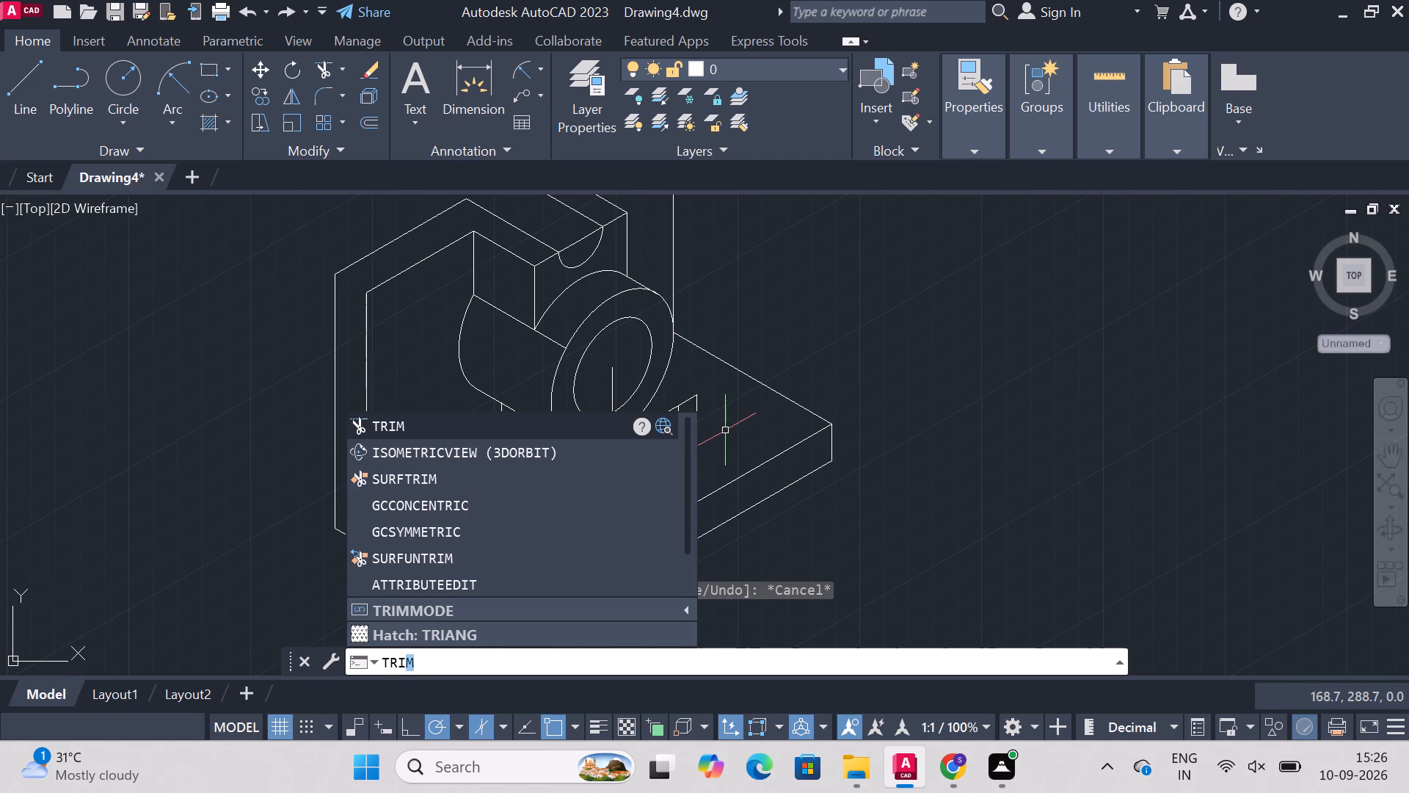
key(Return)
drag(637, 440, 704, 424)
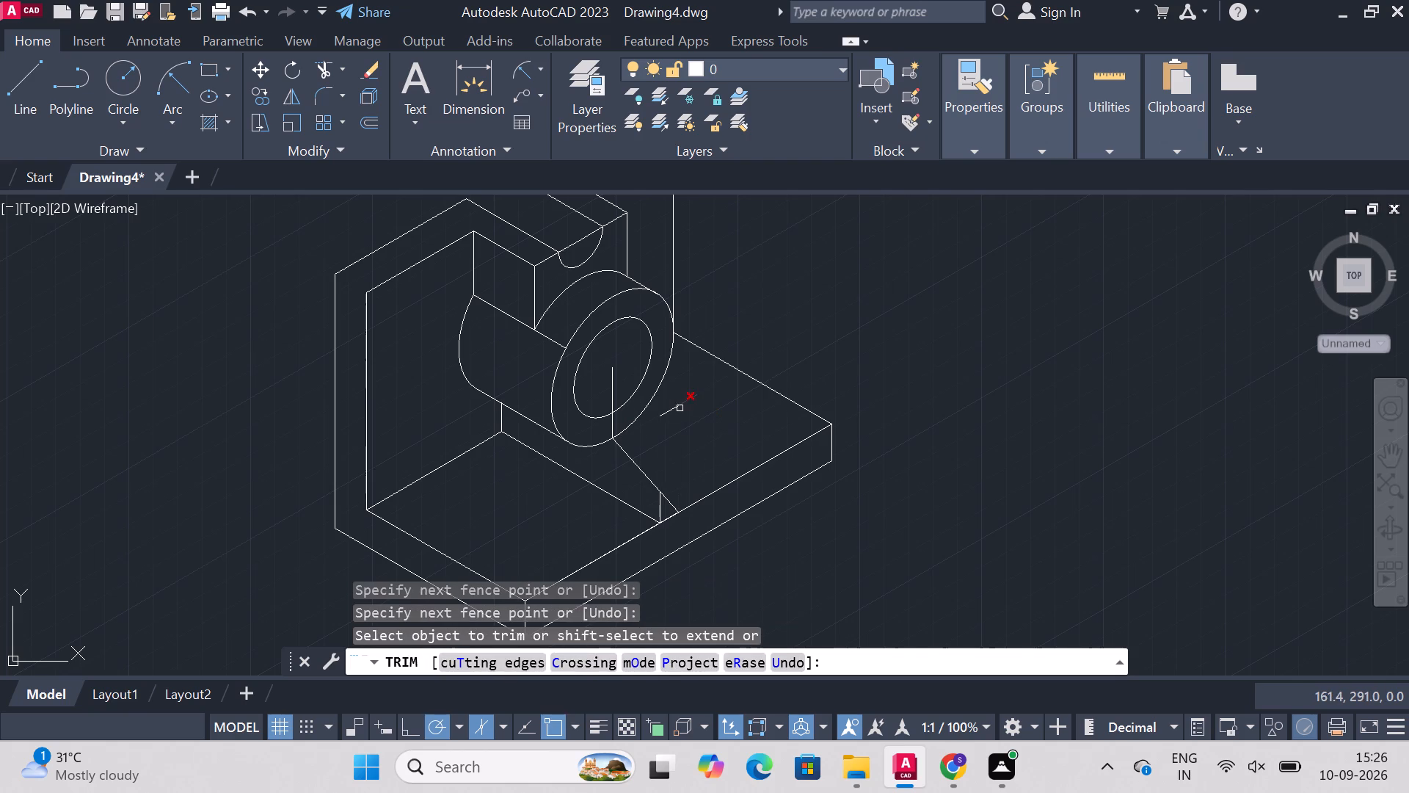
click(682, 409)
click(680, 402)
click(674, 406)
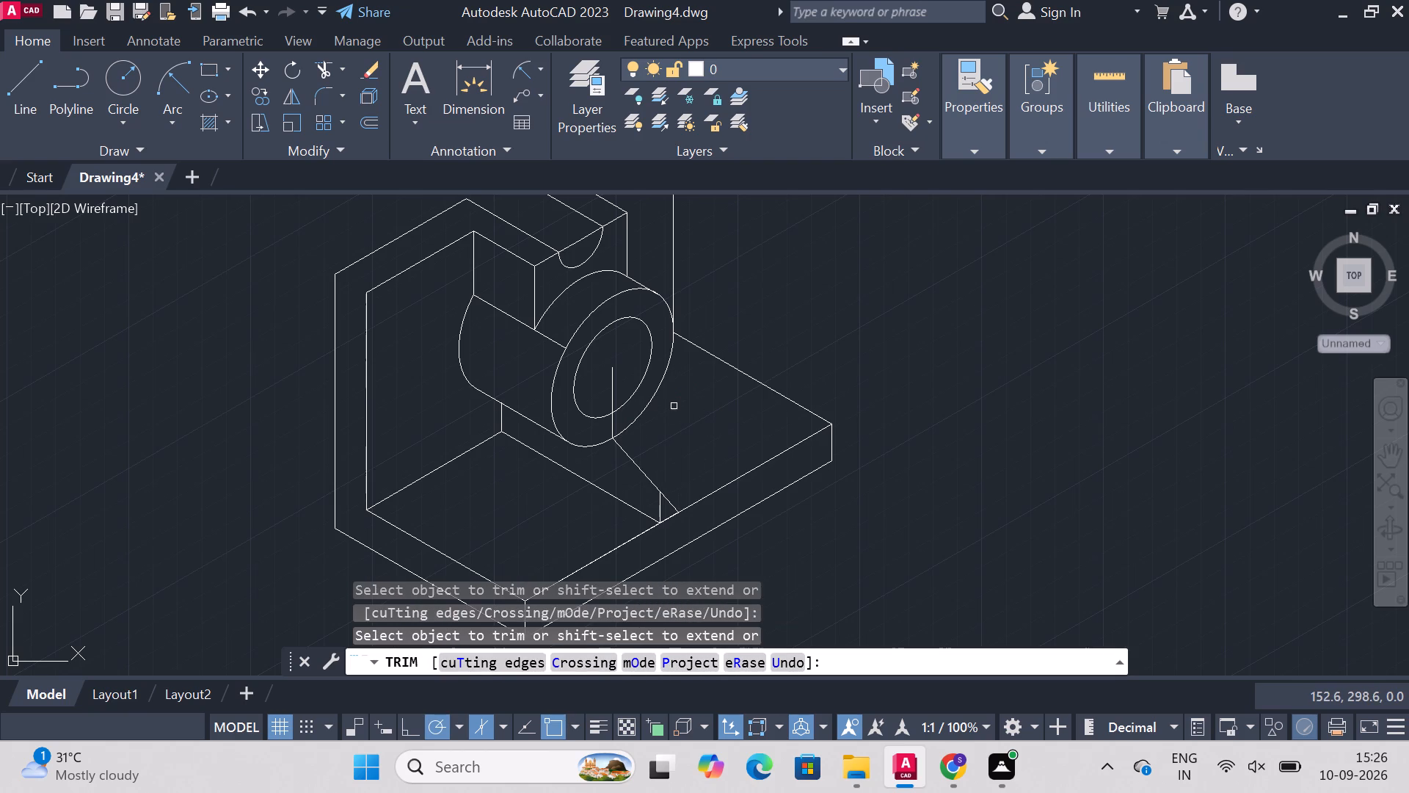
key(Escape)
key(Escape)
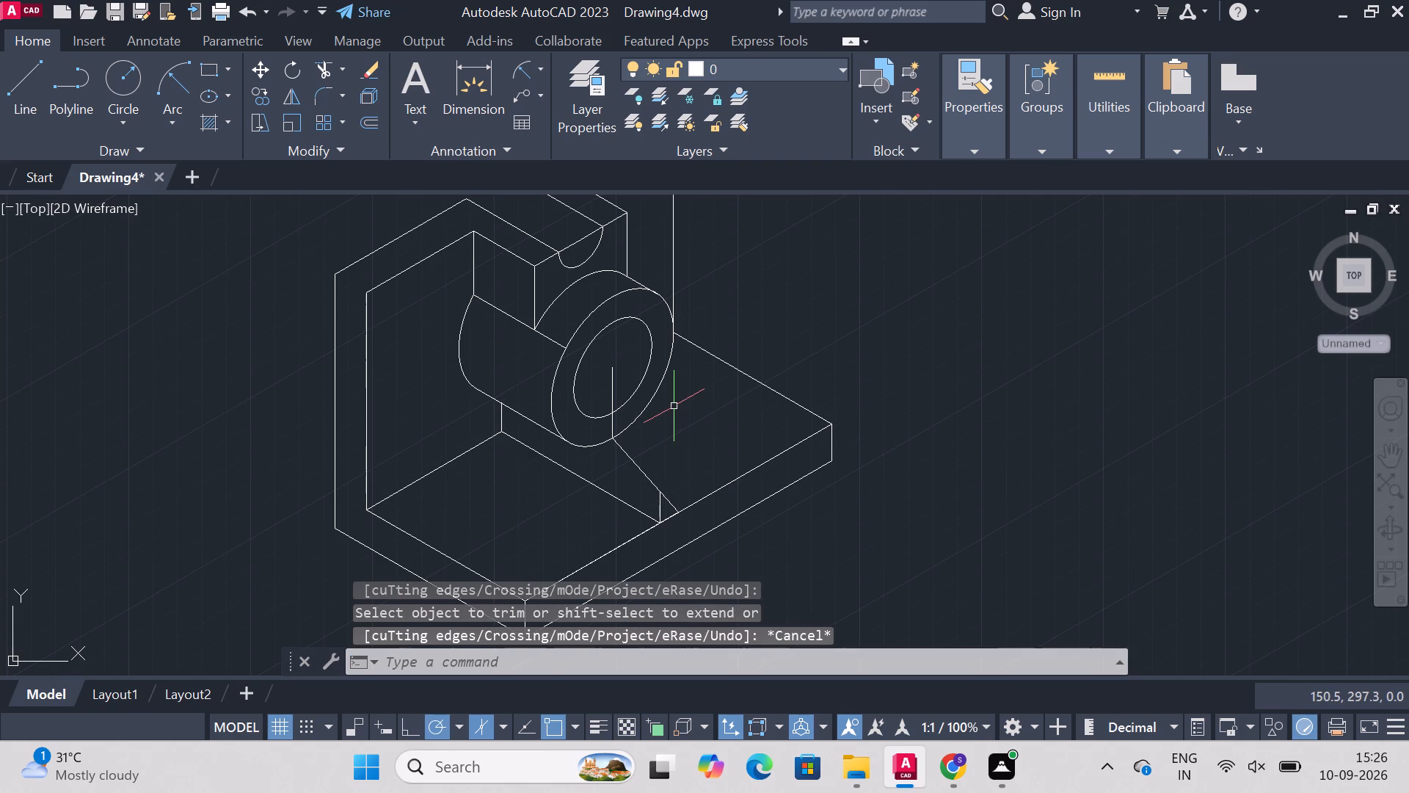
key(Escape)
key(Escape)
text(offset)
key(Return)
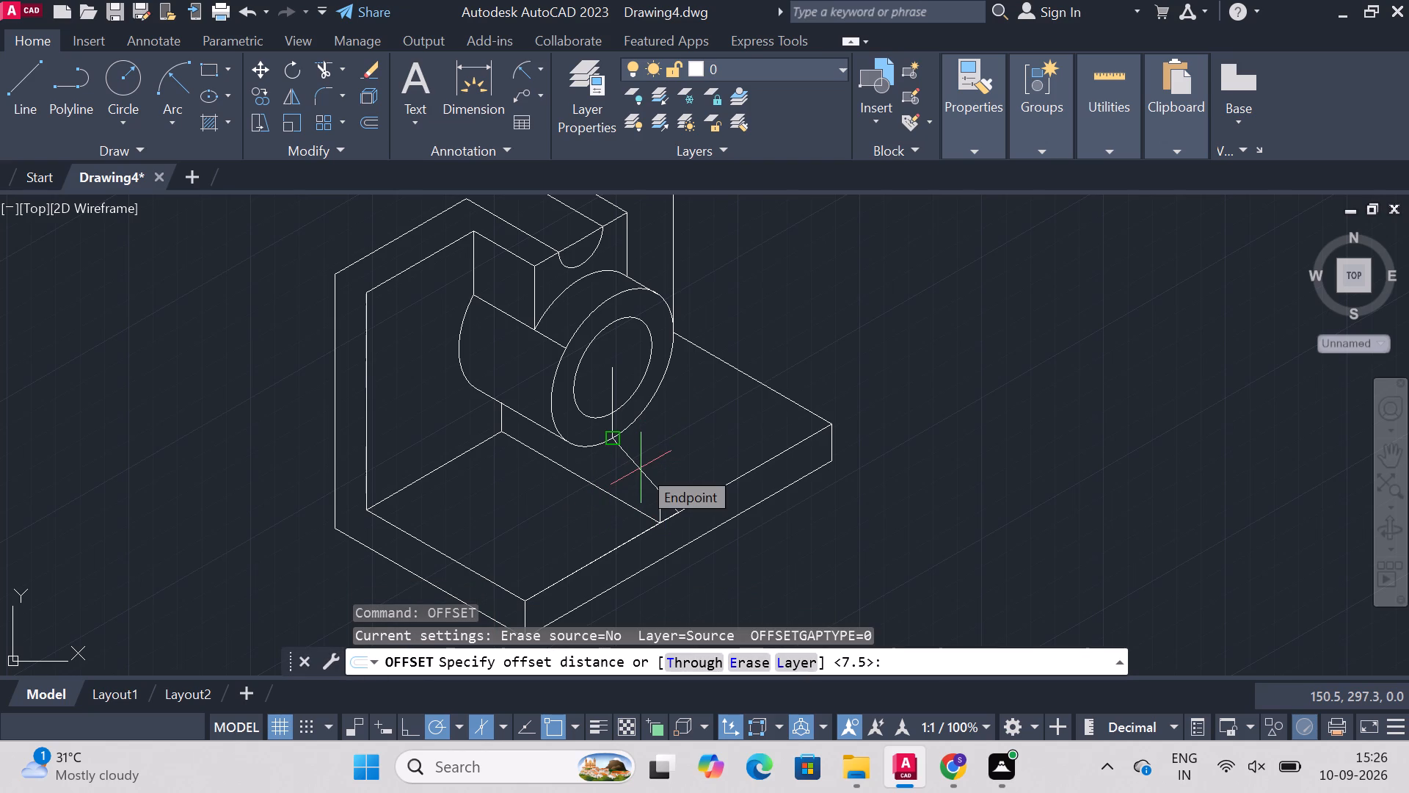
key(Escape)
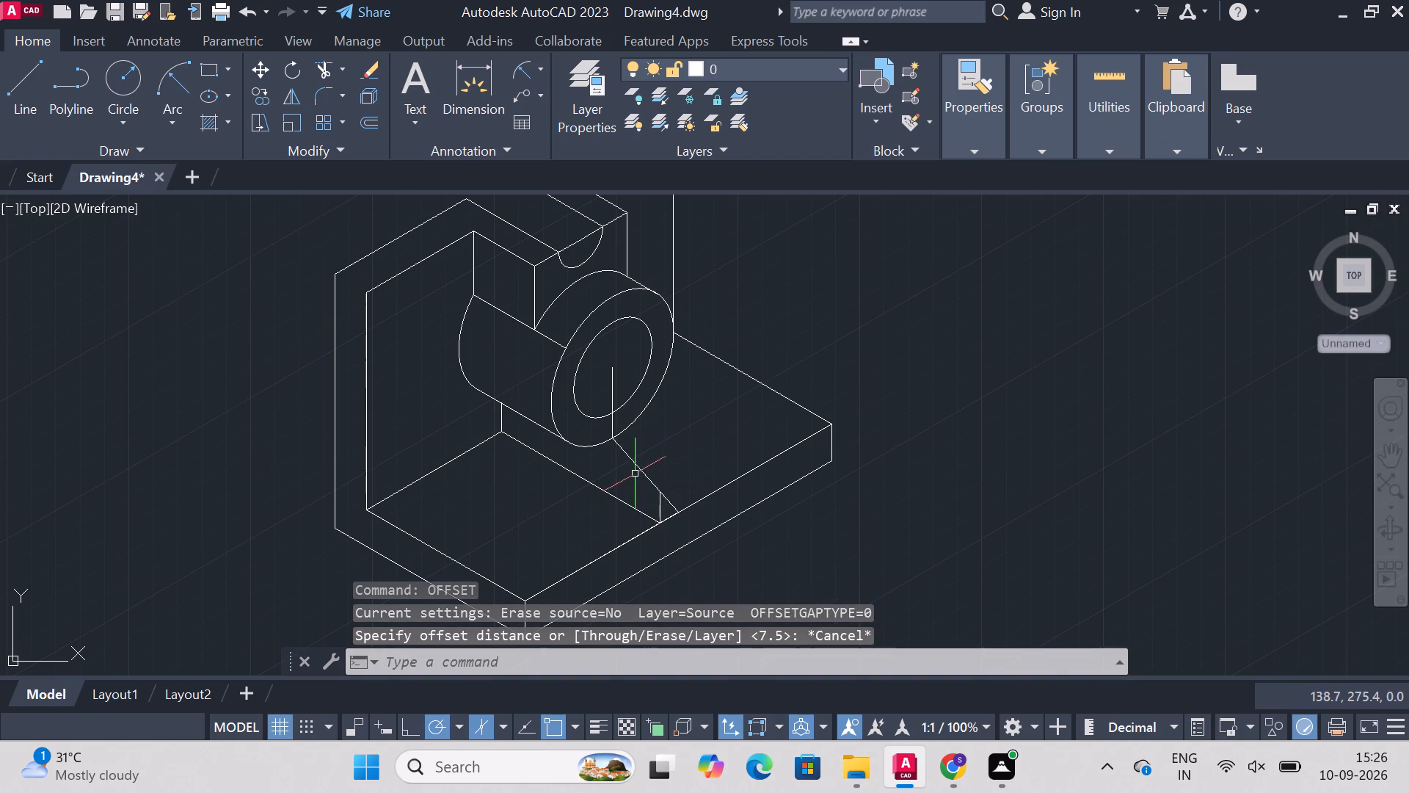
Offset the slanted rib line by 7.5 to both sides.
click(638, 470)
text(offset)
key(Return)
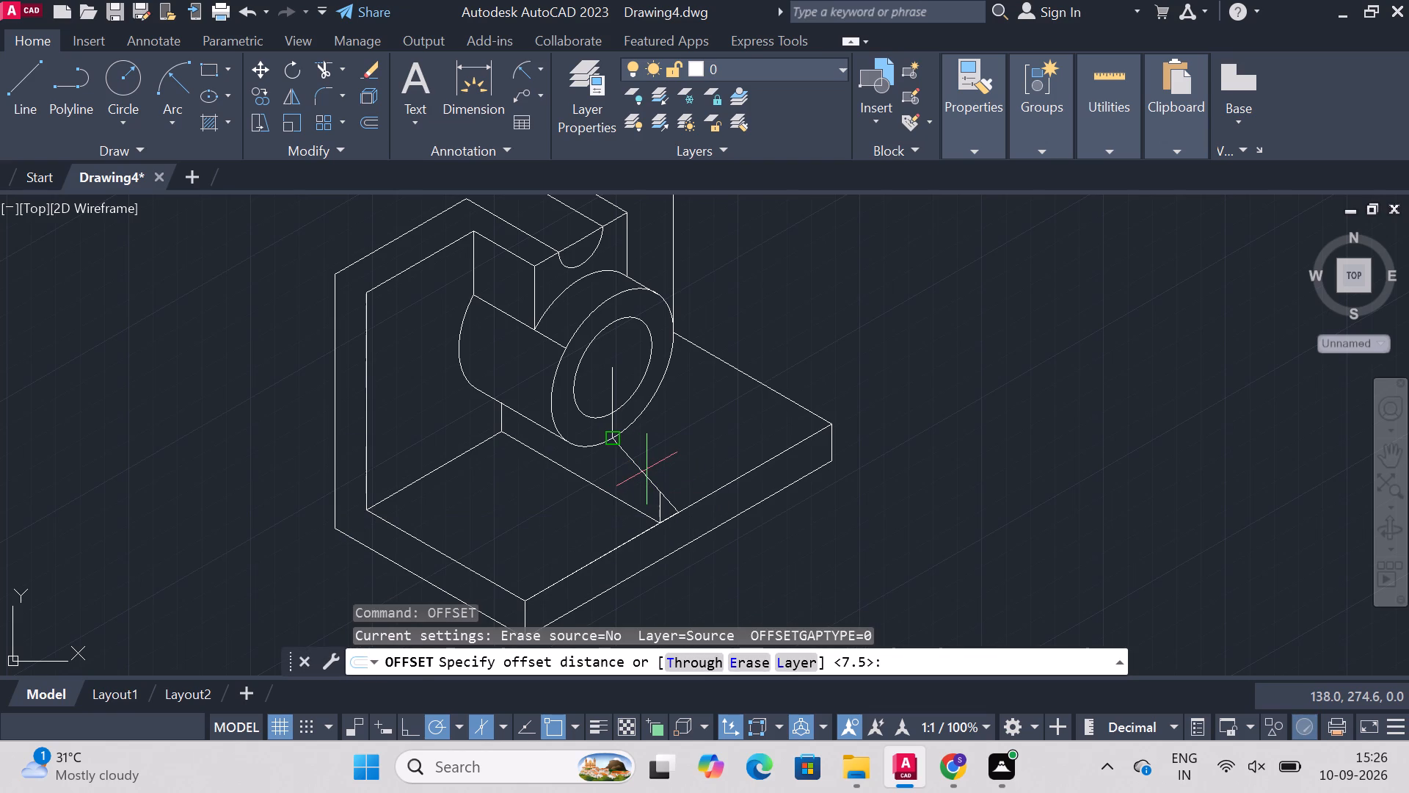
text(7.)
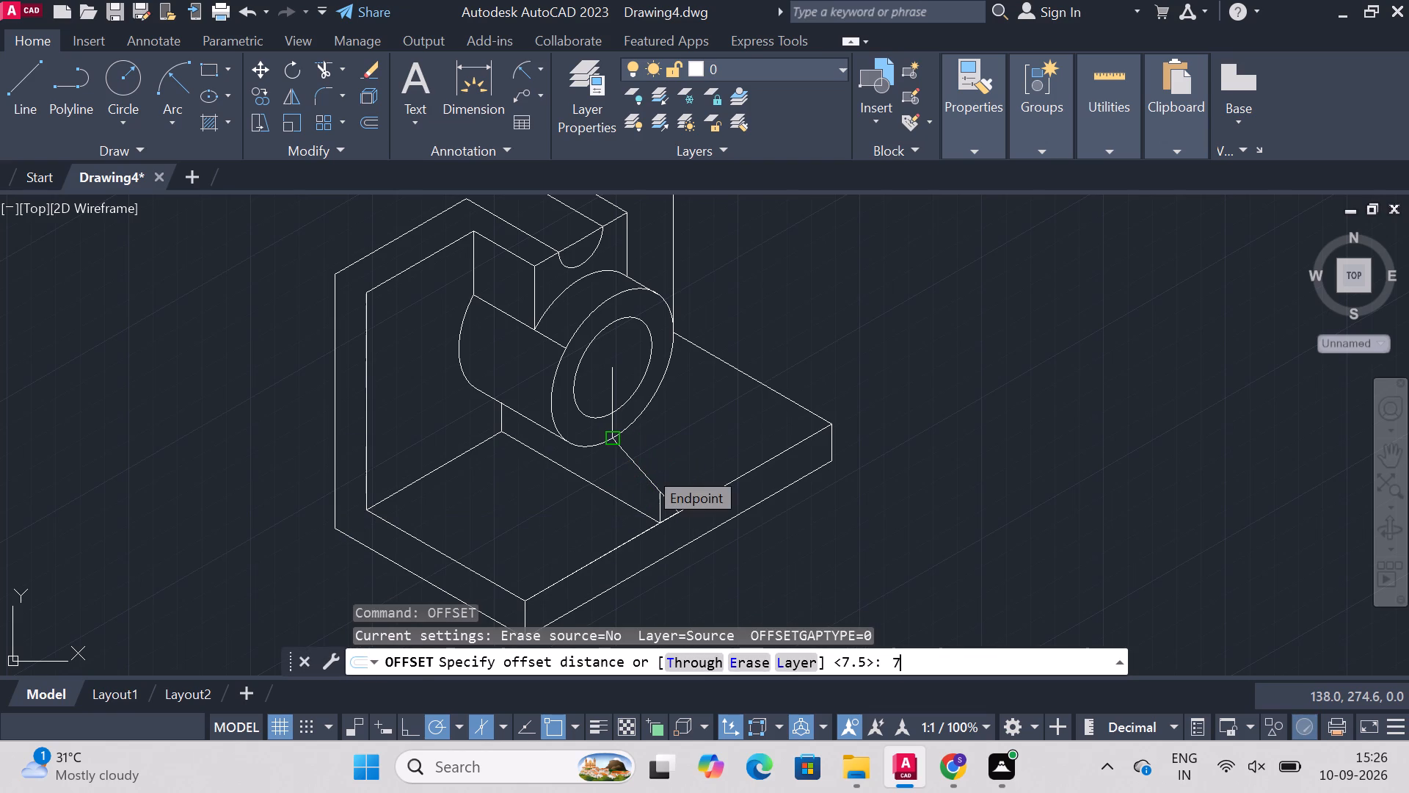
key(5)
key(Return)
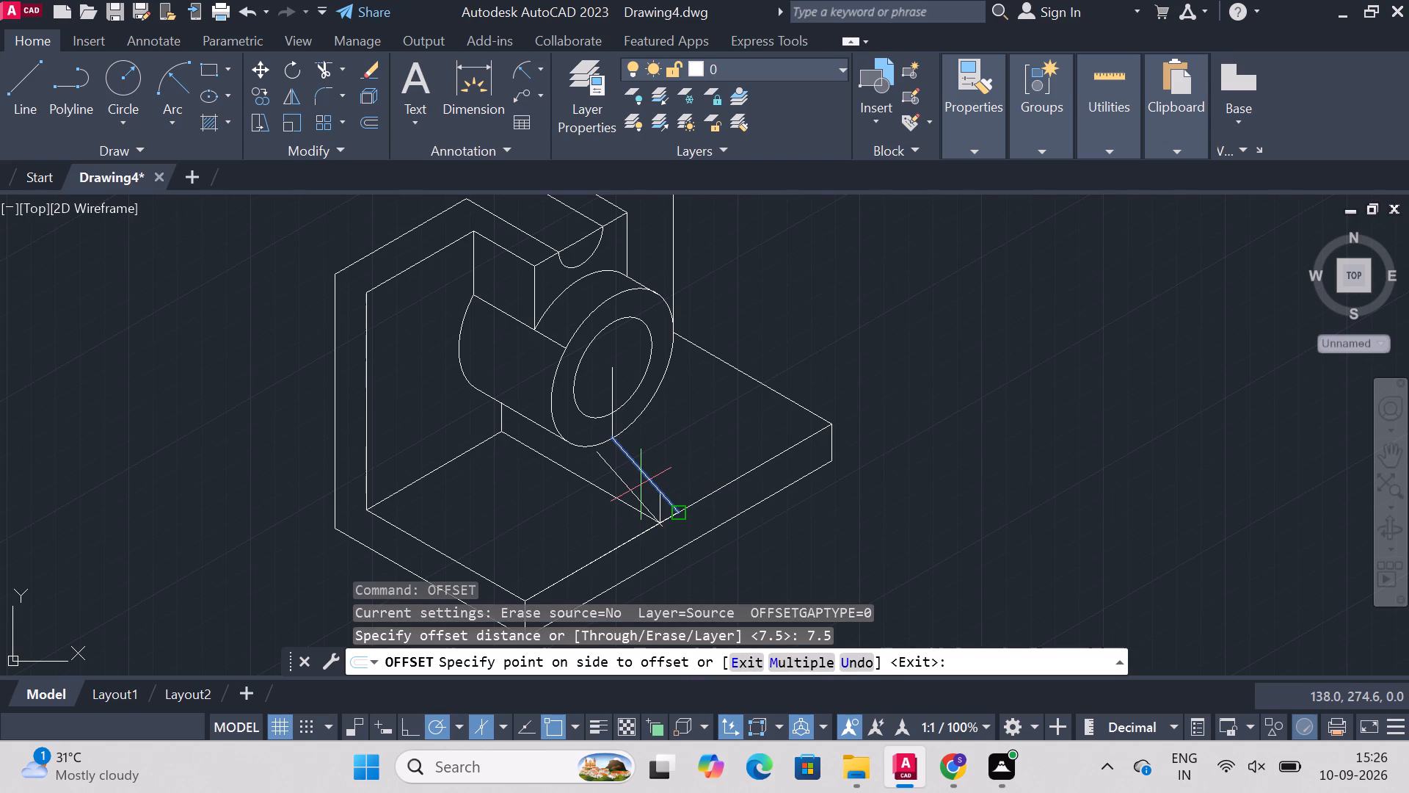
click(641, 485)
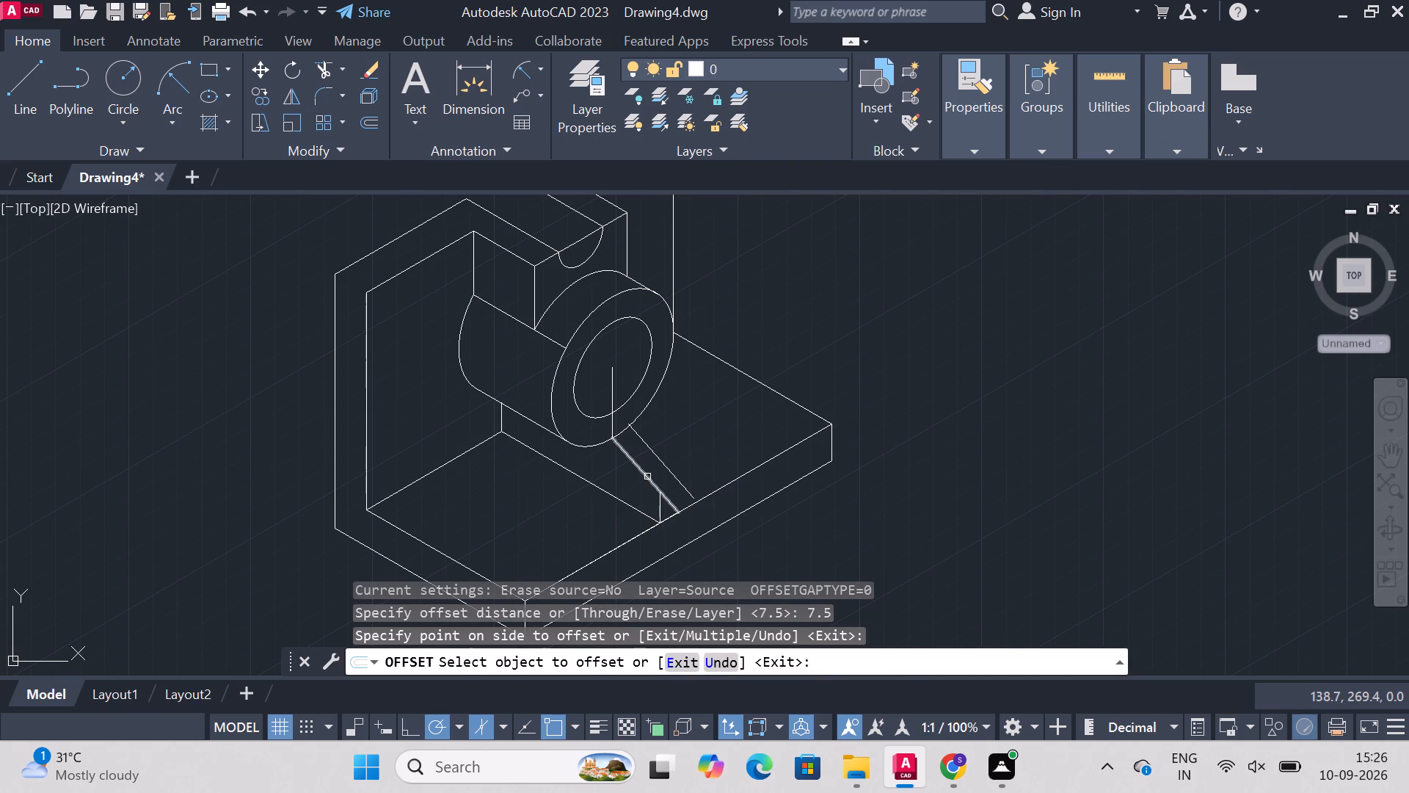
click(647, 477)
click(630, 482)
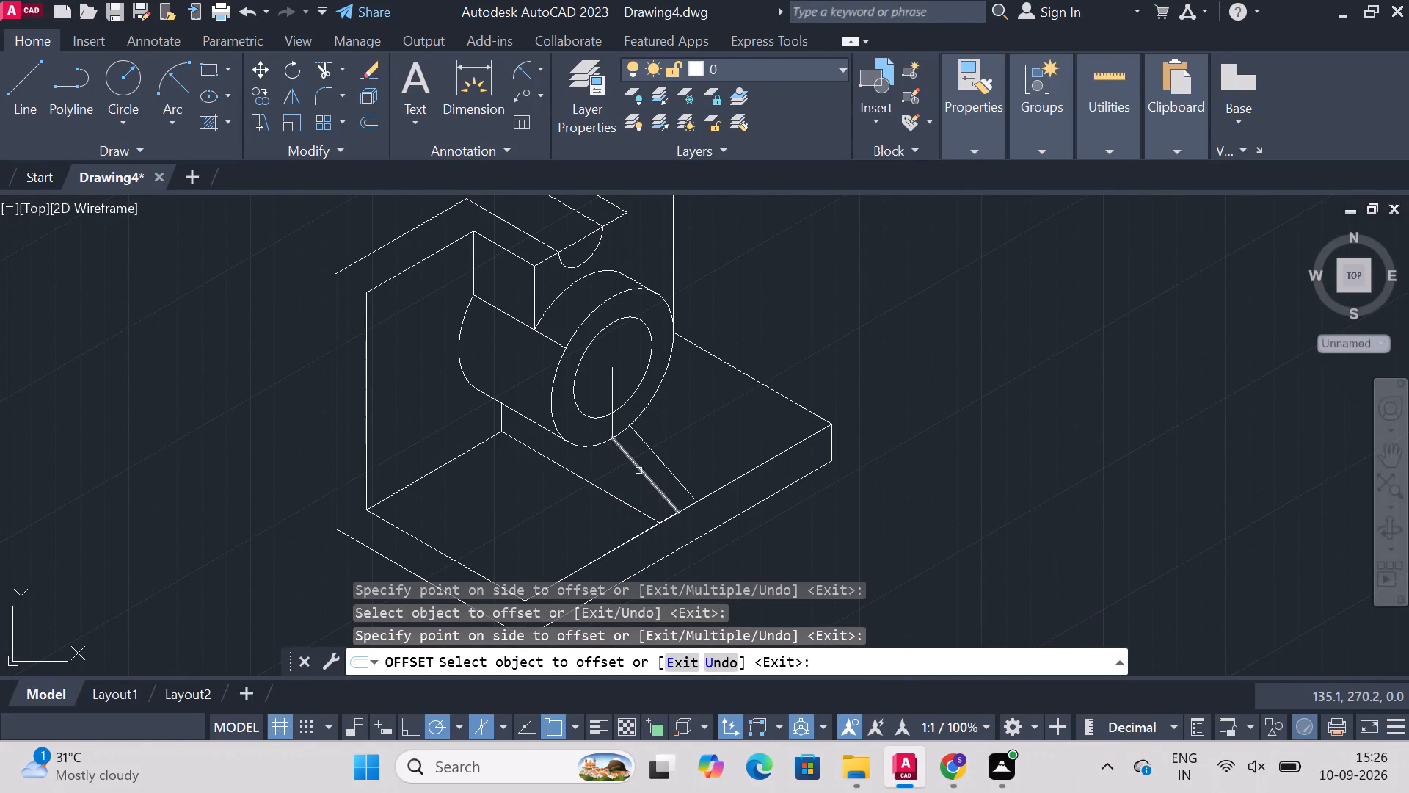
click(639, 471)
click(612, 478)
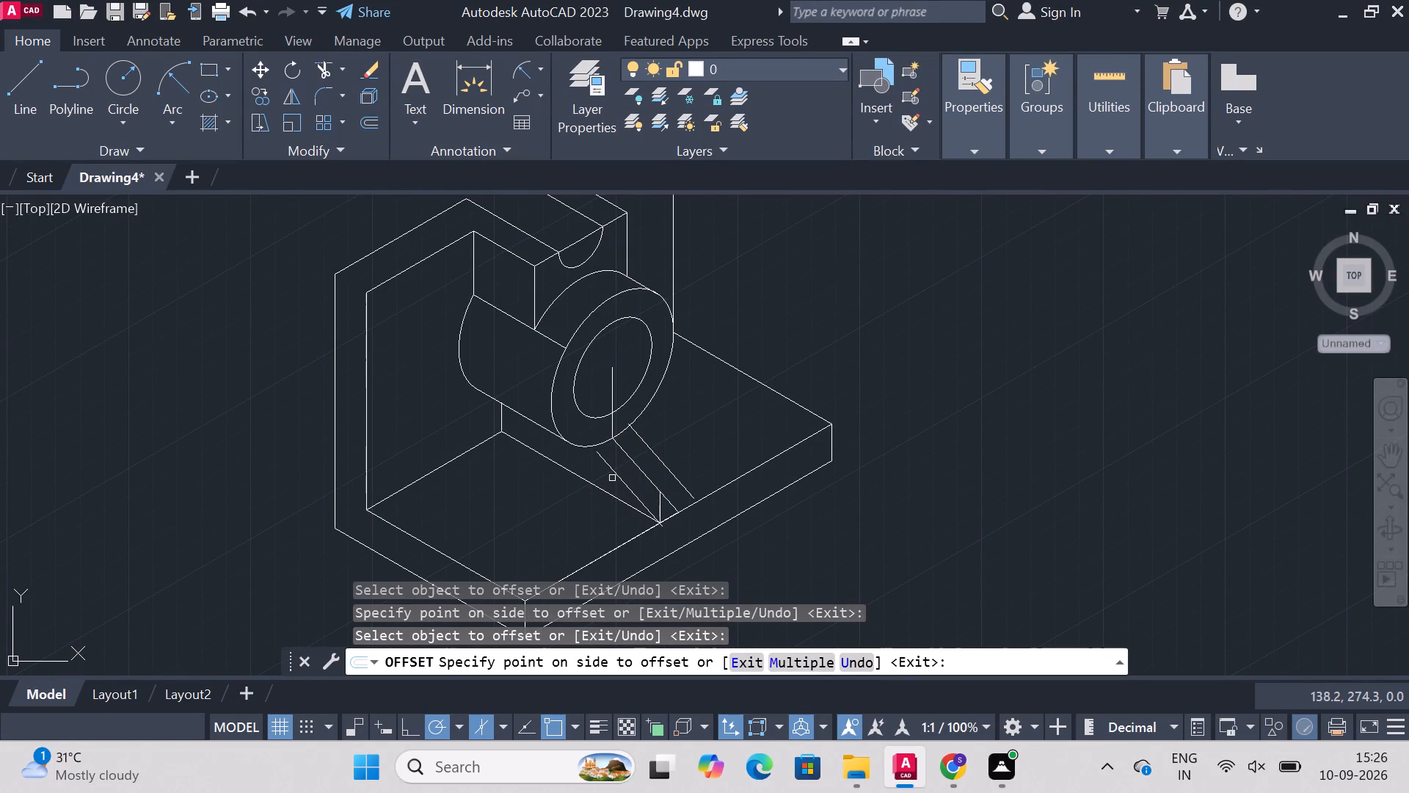
key(Escape)
Move the lower offset rib line by its bottom end onto the inner corner at the base's front edge.
text(mo)
text(ve)
key(Return)
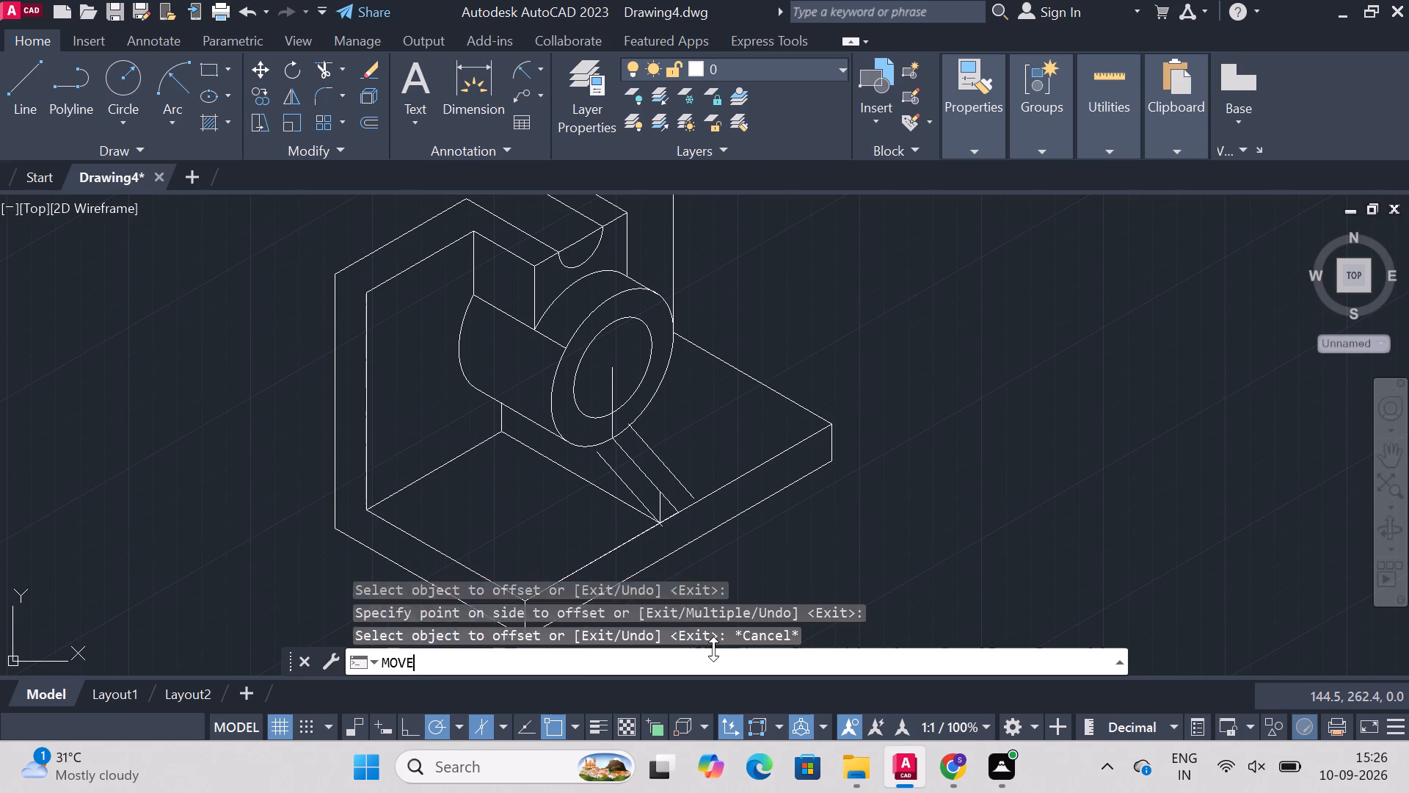
click(627, 488)
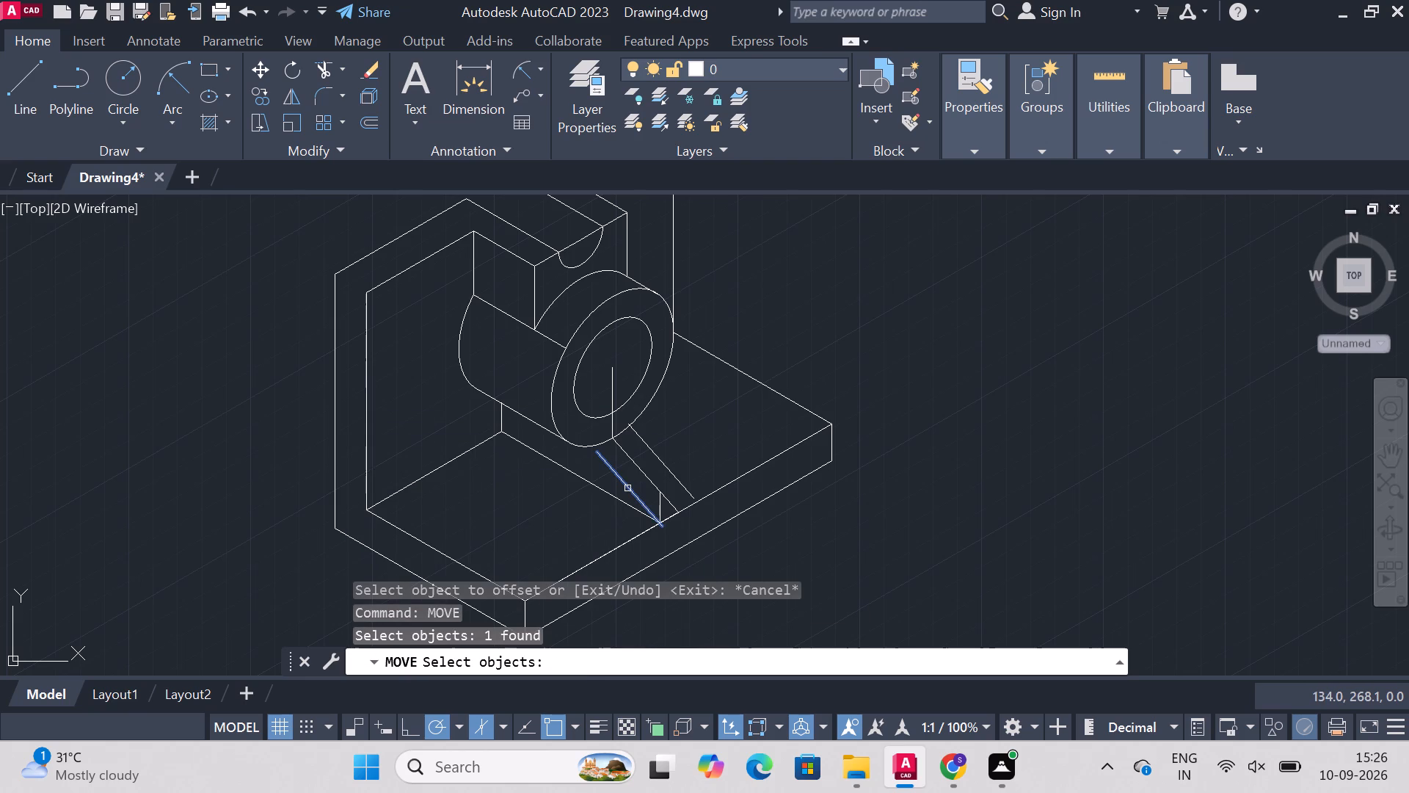
click(627, 488)
drag(627, 488, 619, 477)
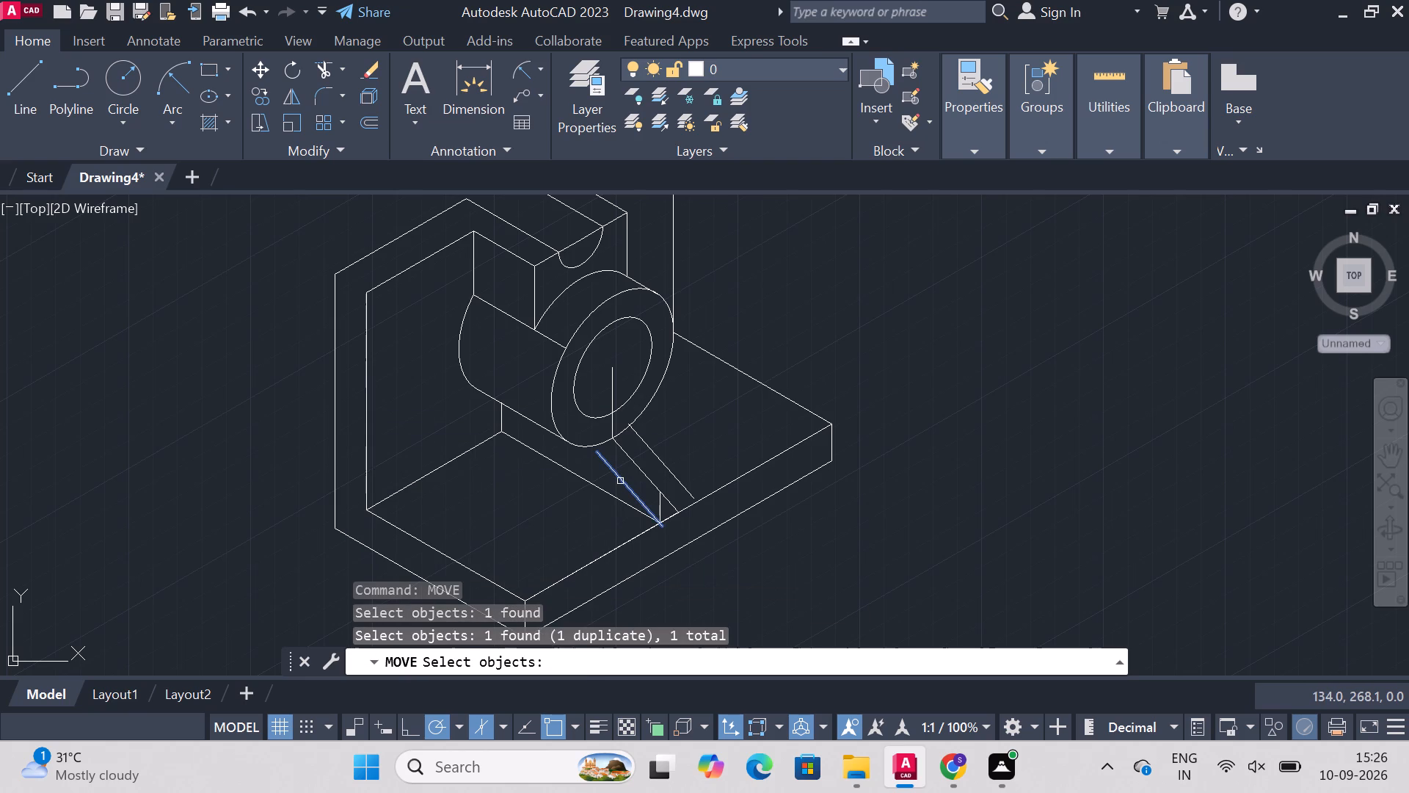
key(Return)
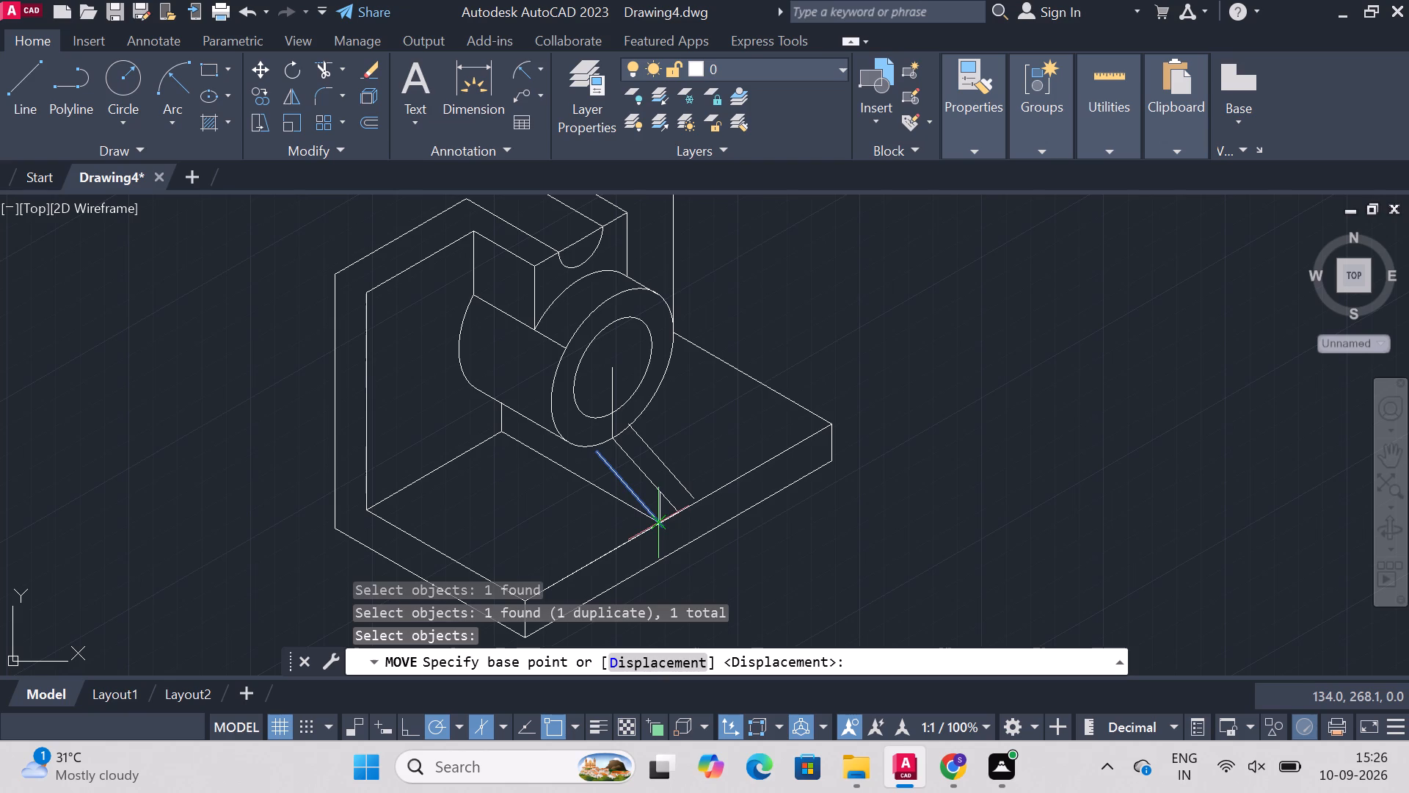
click(667, 523)
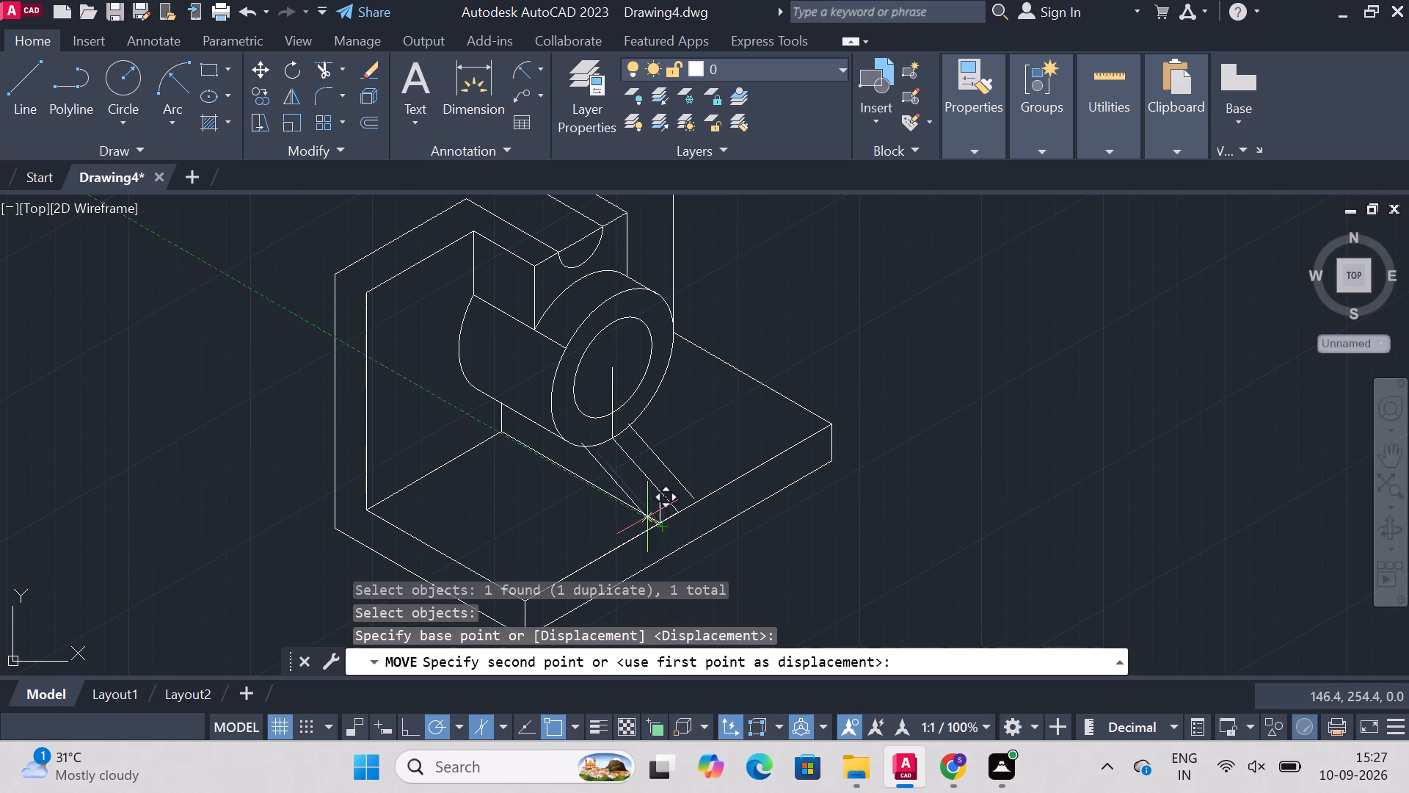
click(663, 516)
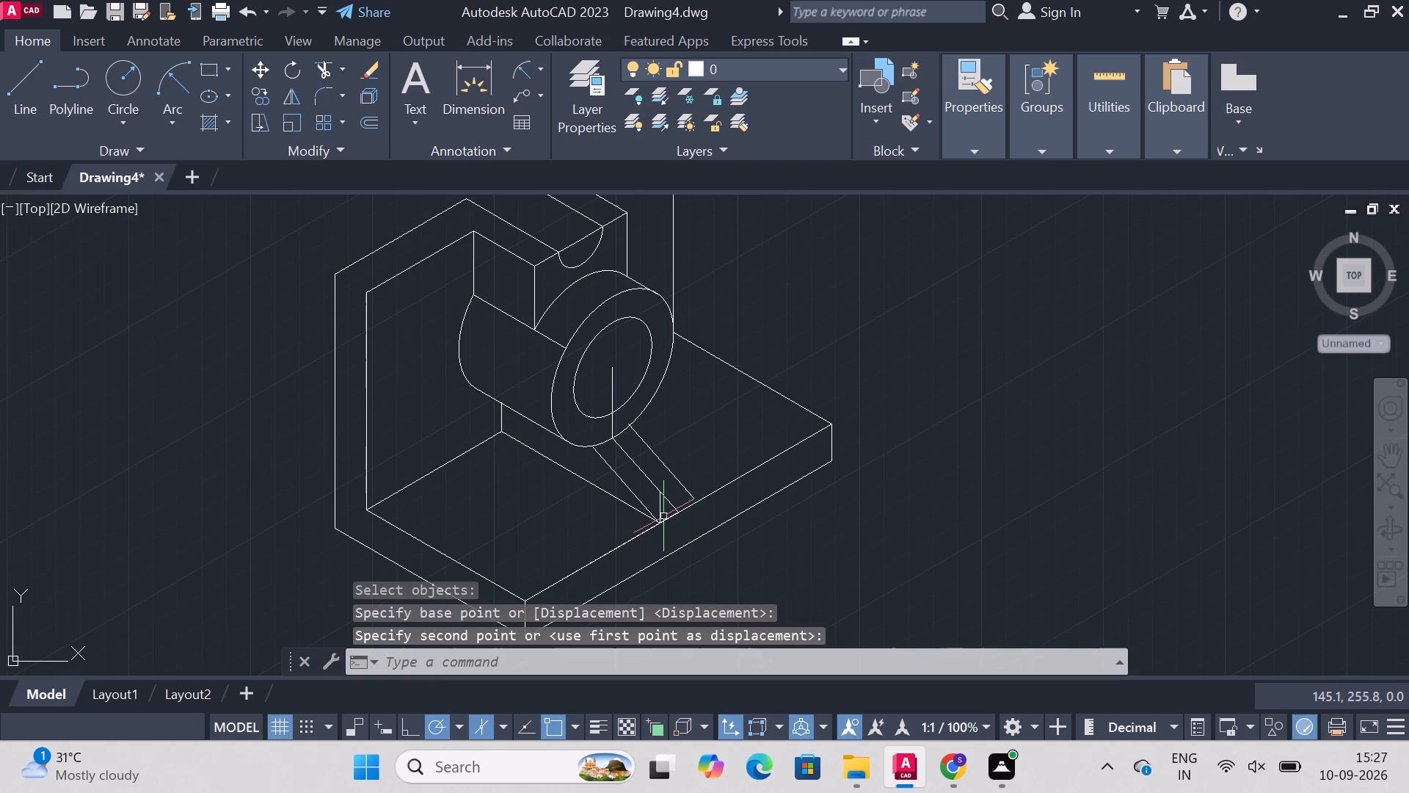
key(Escape)
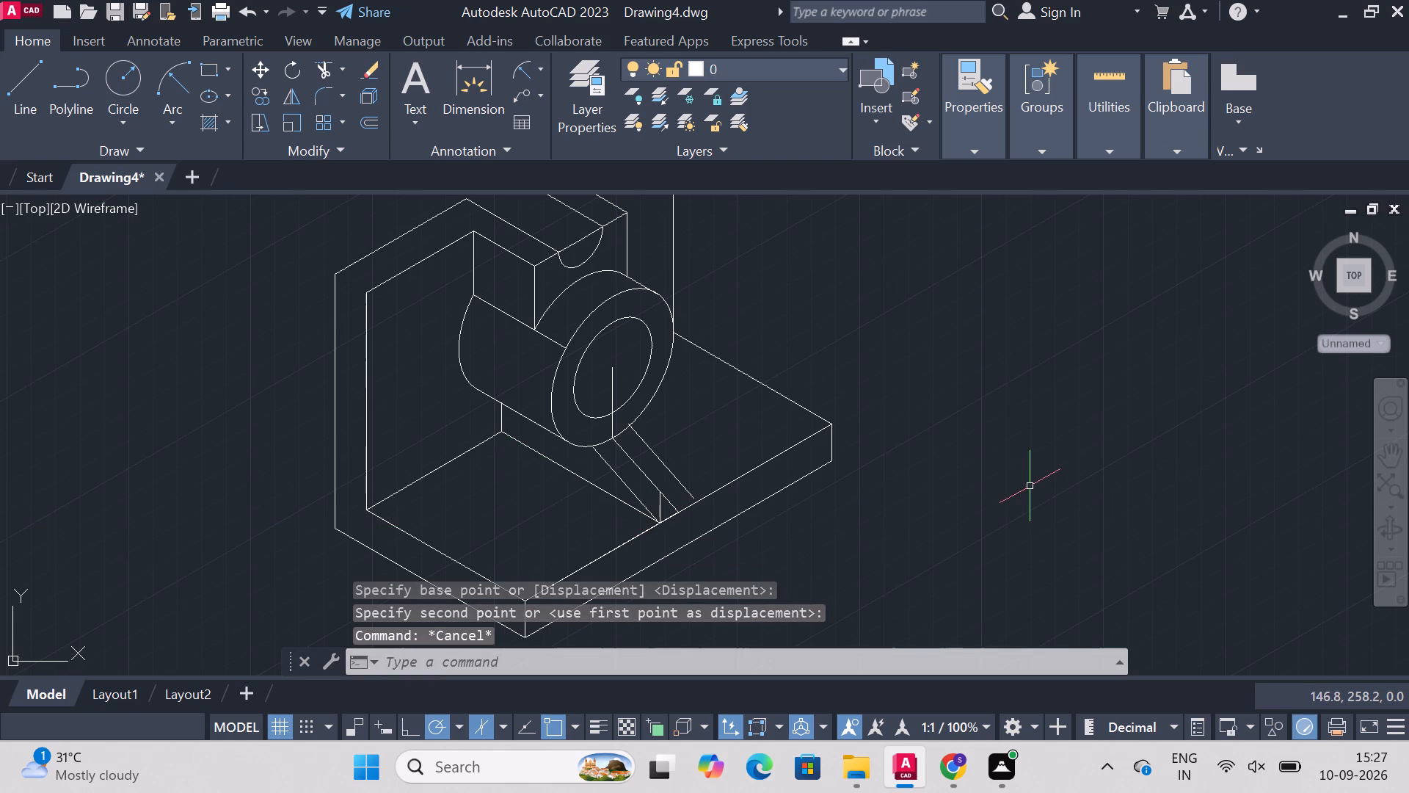
key(Escape)
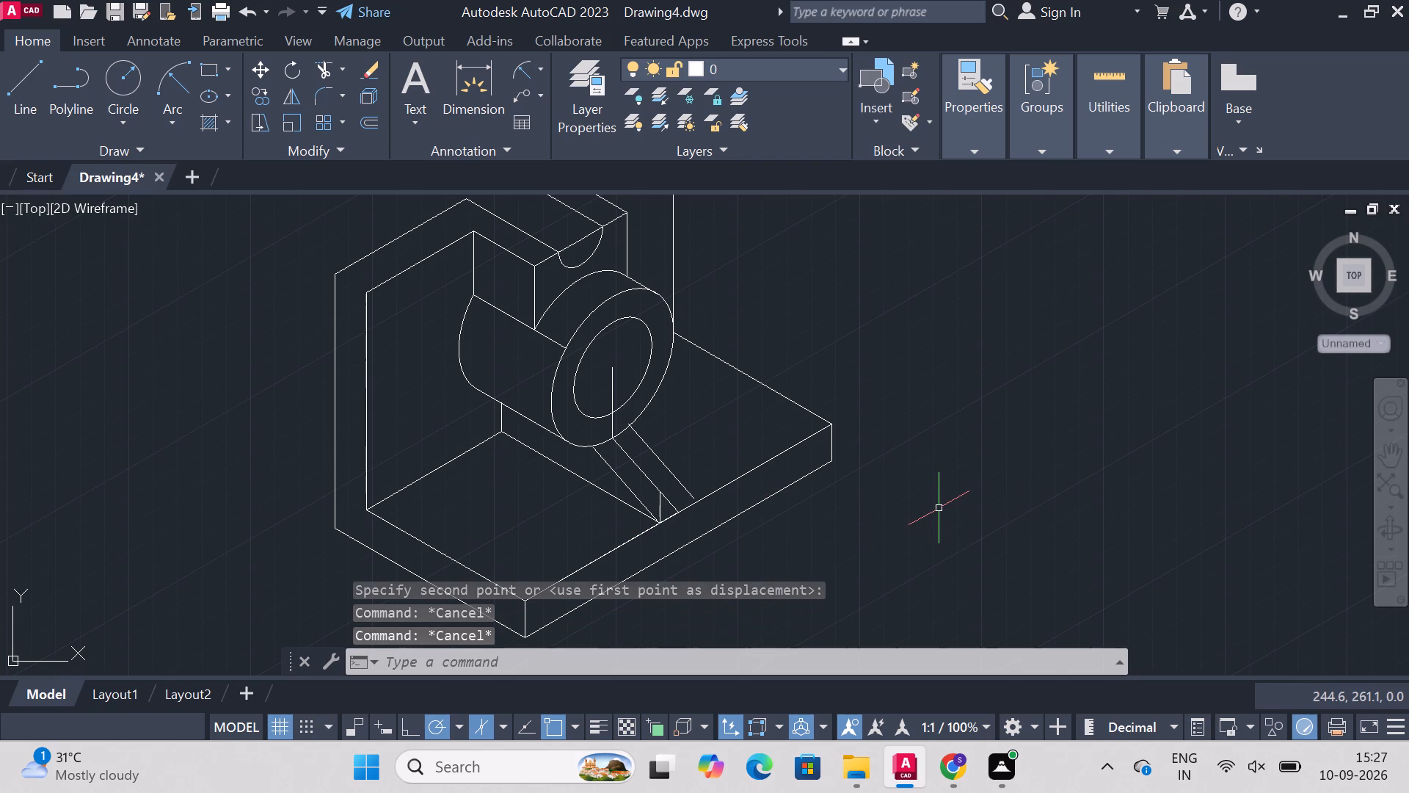
Trim away the short vertical line remaining at the inner corner on the base's front edge.
text(trim)
key(Return)
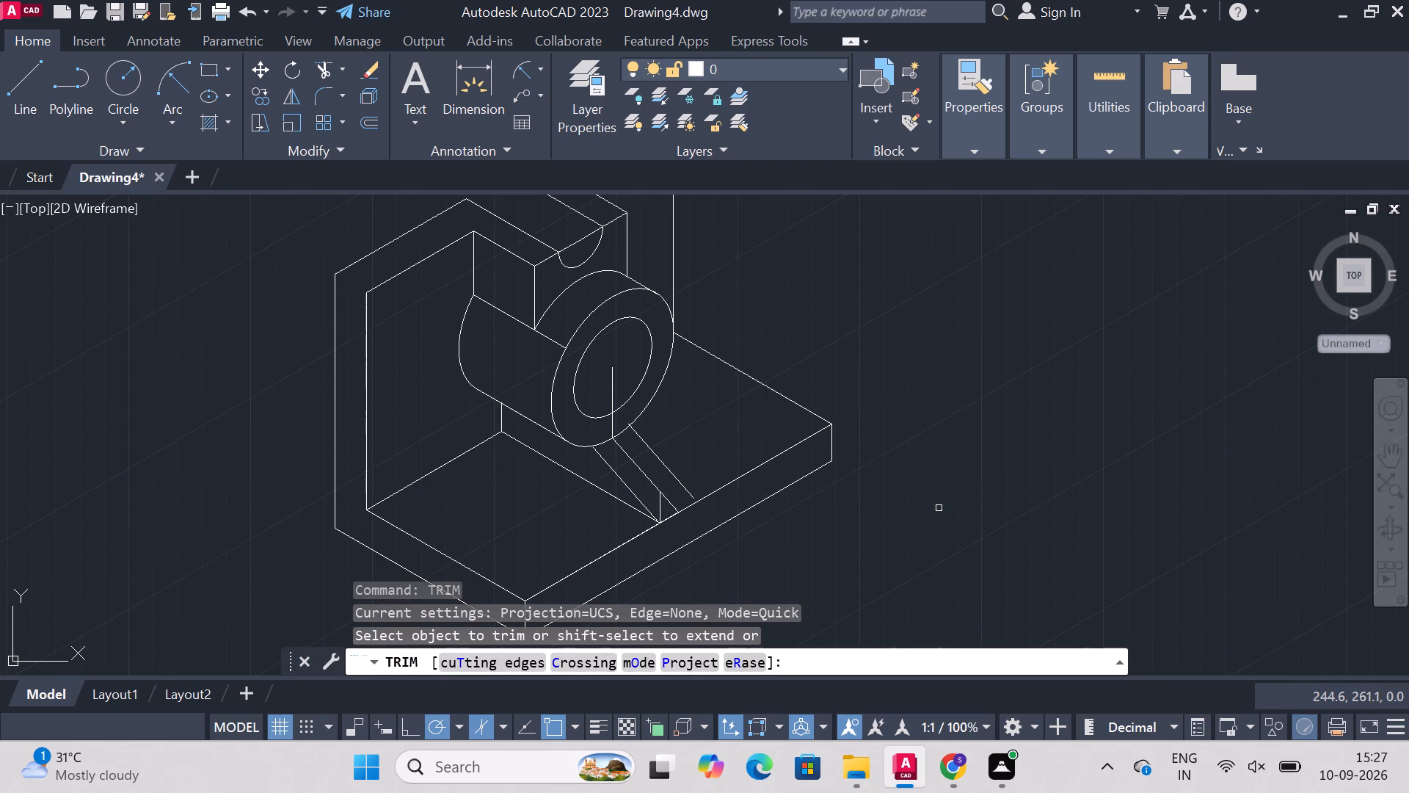
click(661, 510)
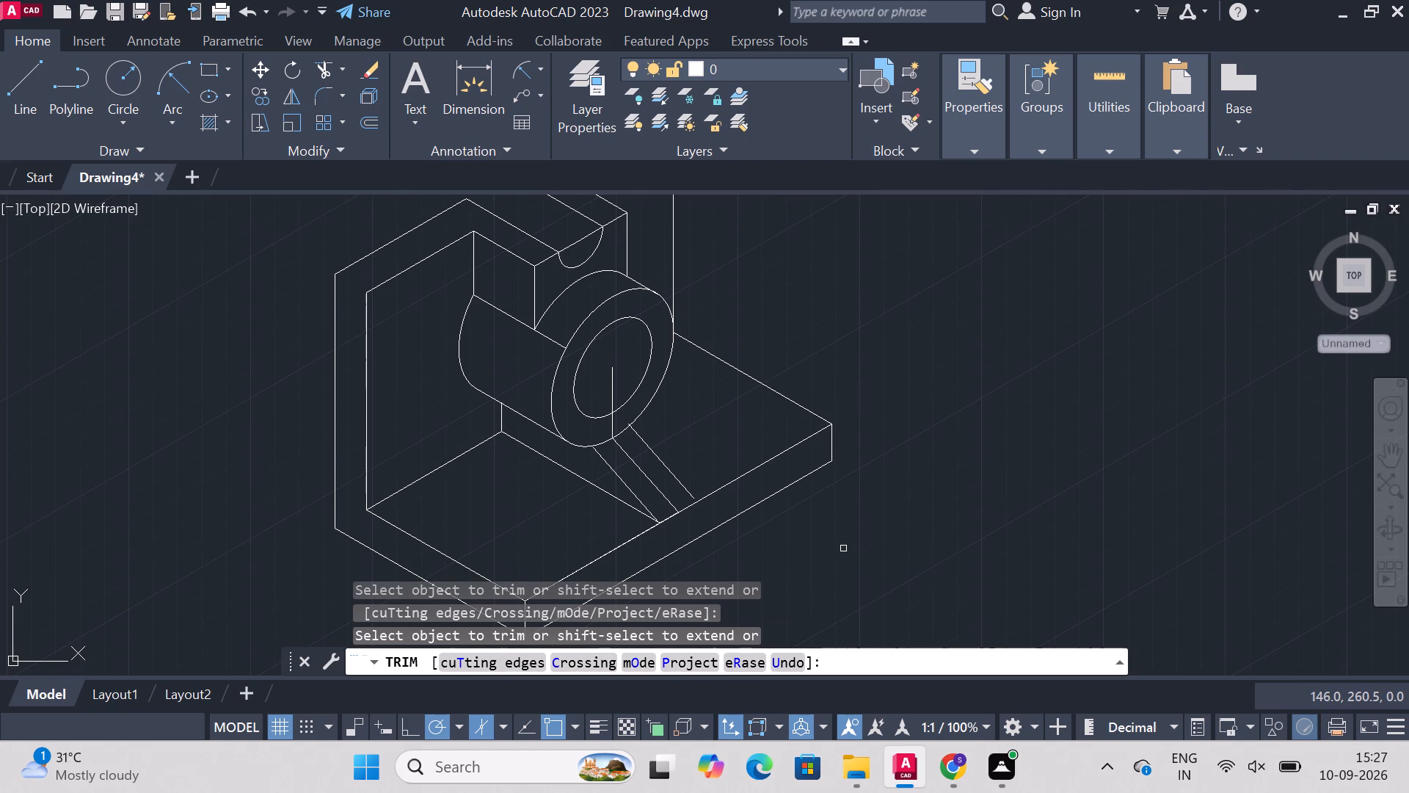
key(Escape)
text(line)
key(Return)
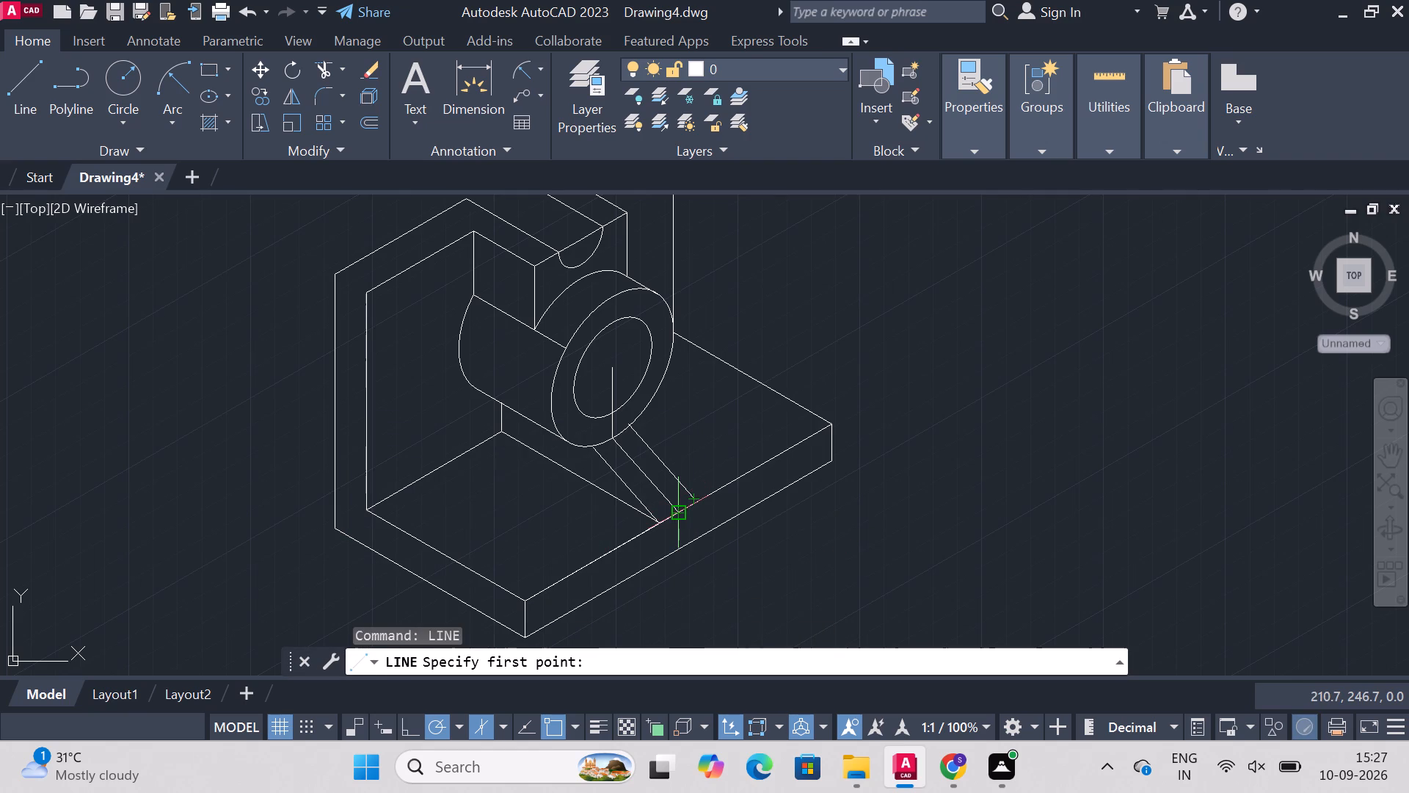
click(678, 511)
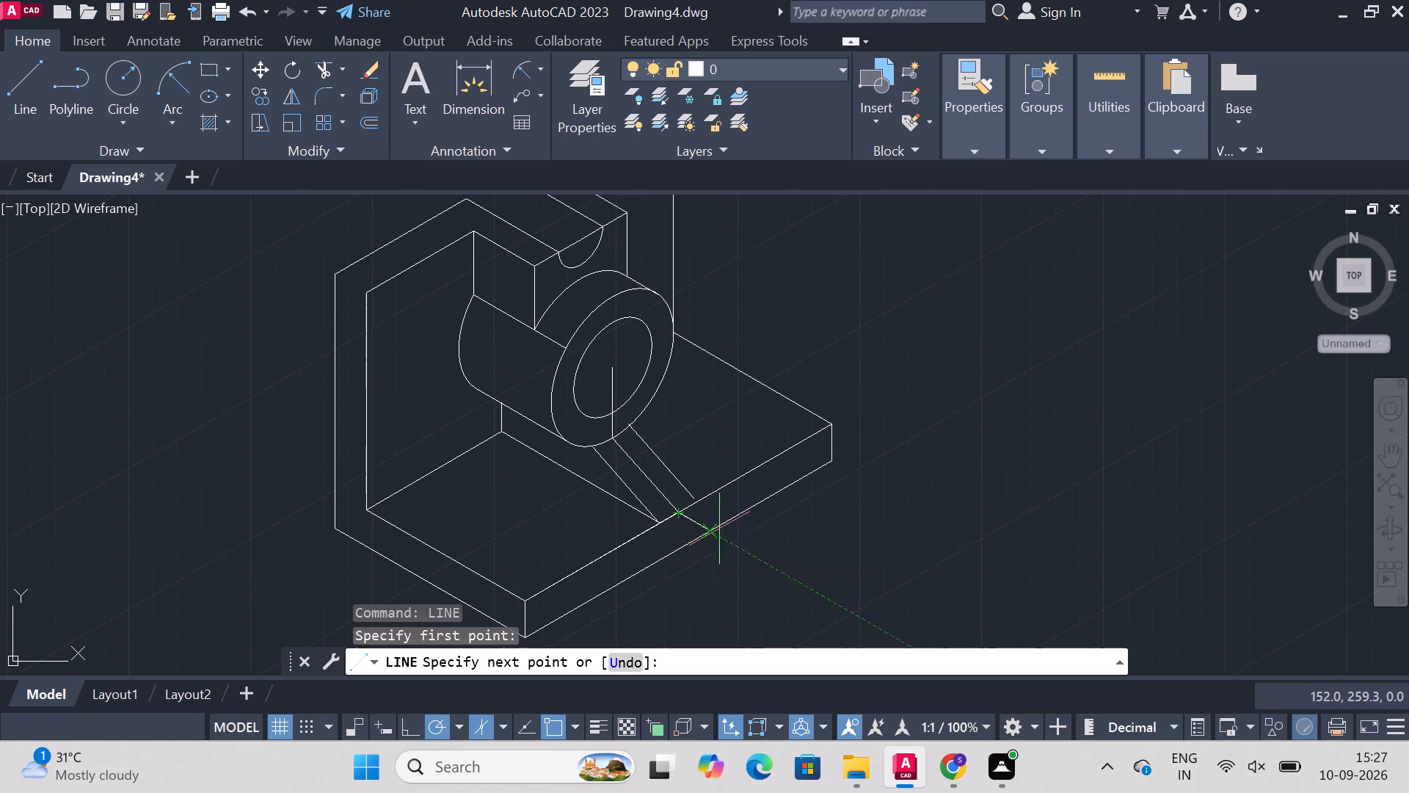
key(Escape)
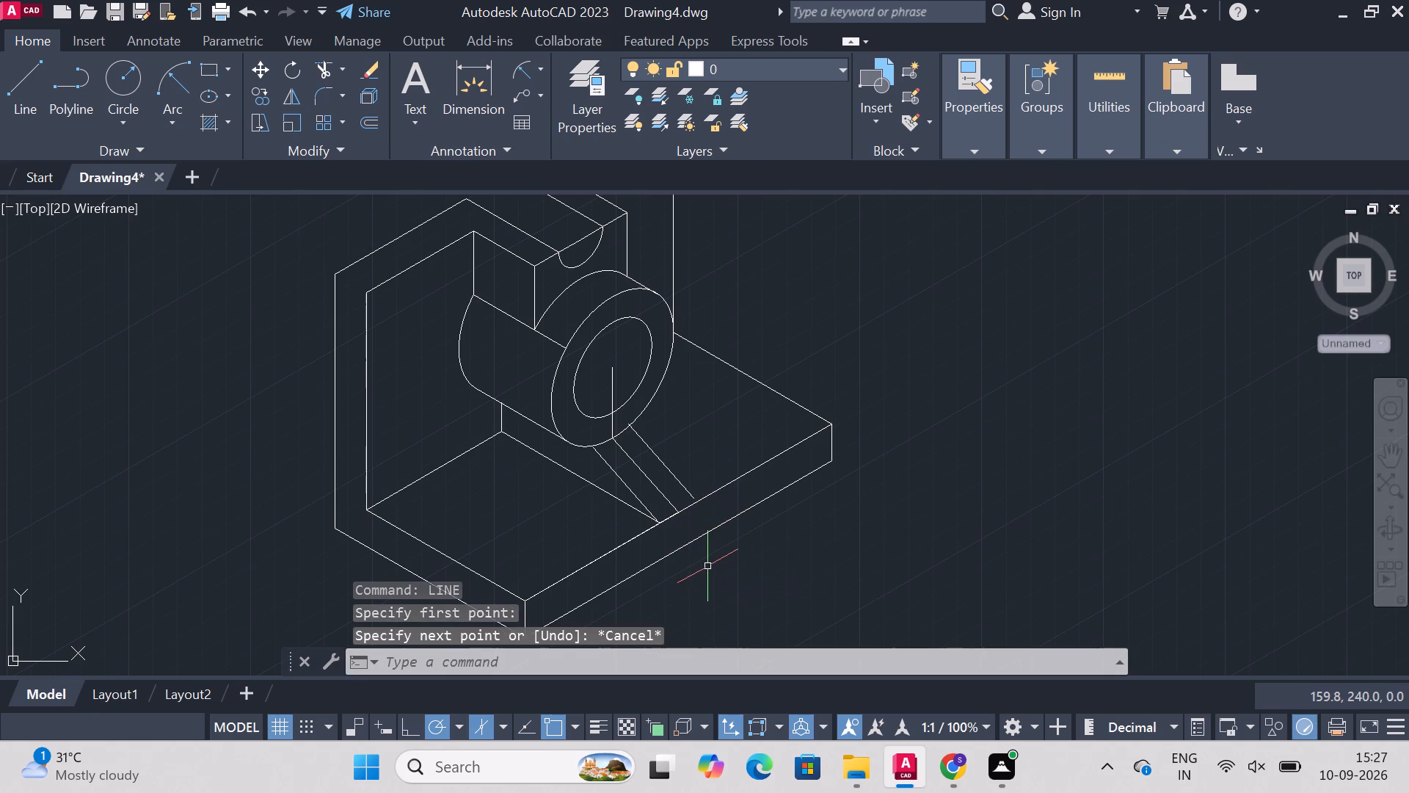
Move the lower offset rib line by its bottom end exactly onto the inner corner at the base's front edge.
key(l)
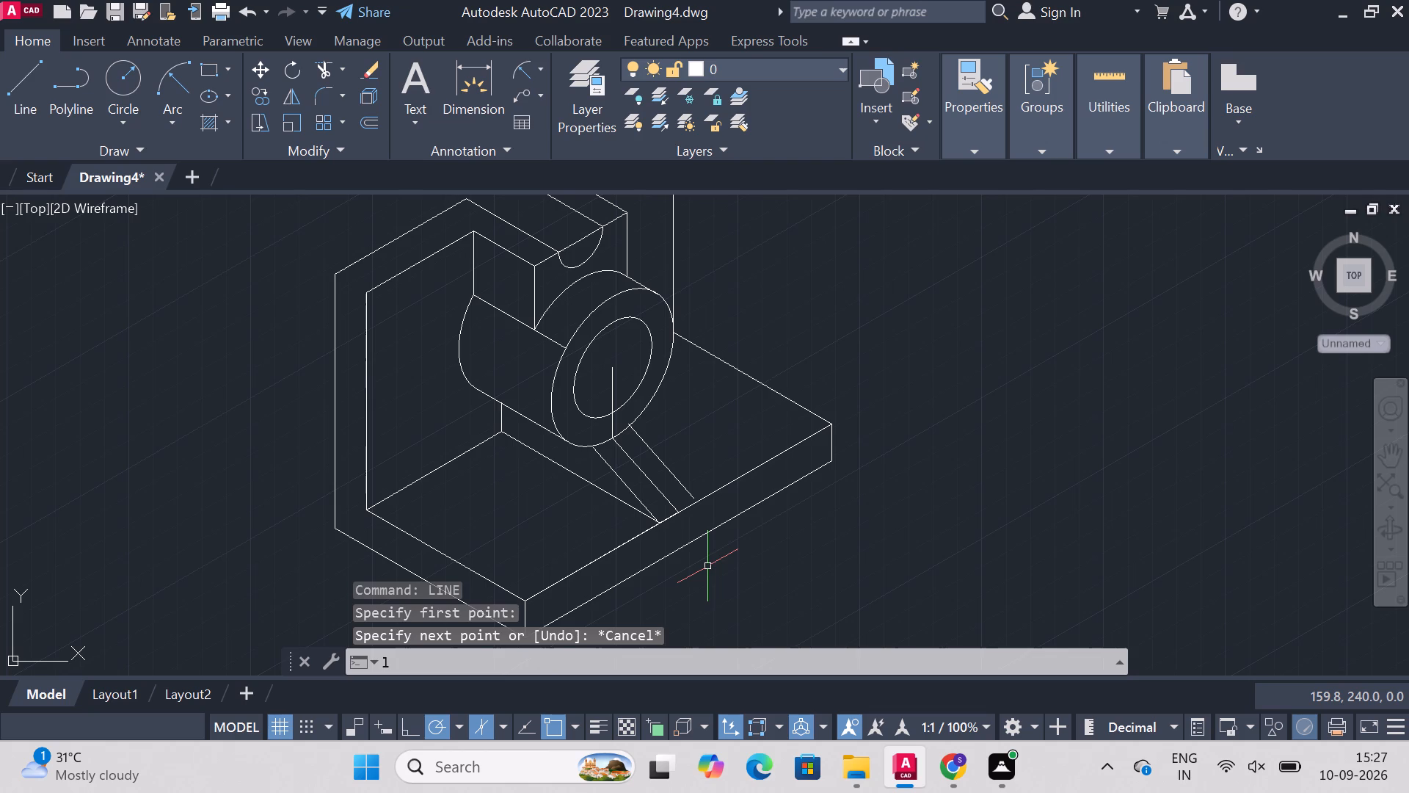
ctrl+scroll(707, 566, up, 1)
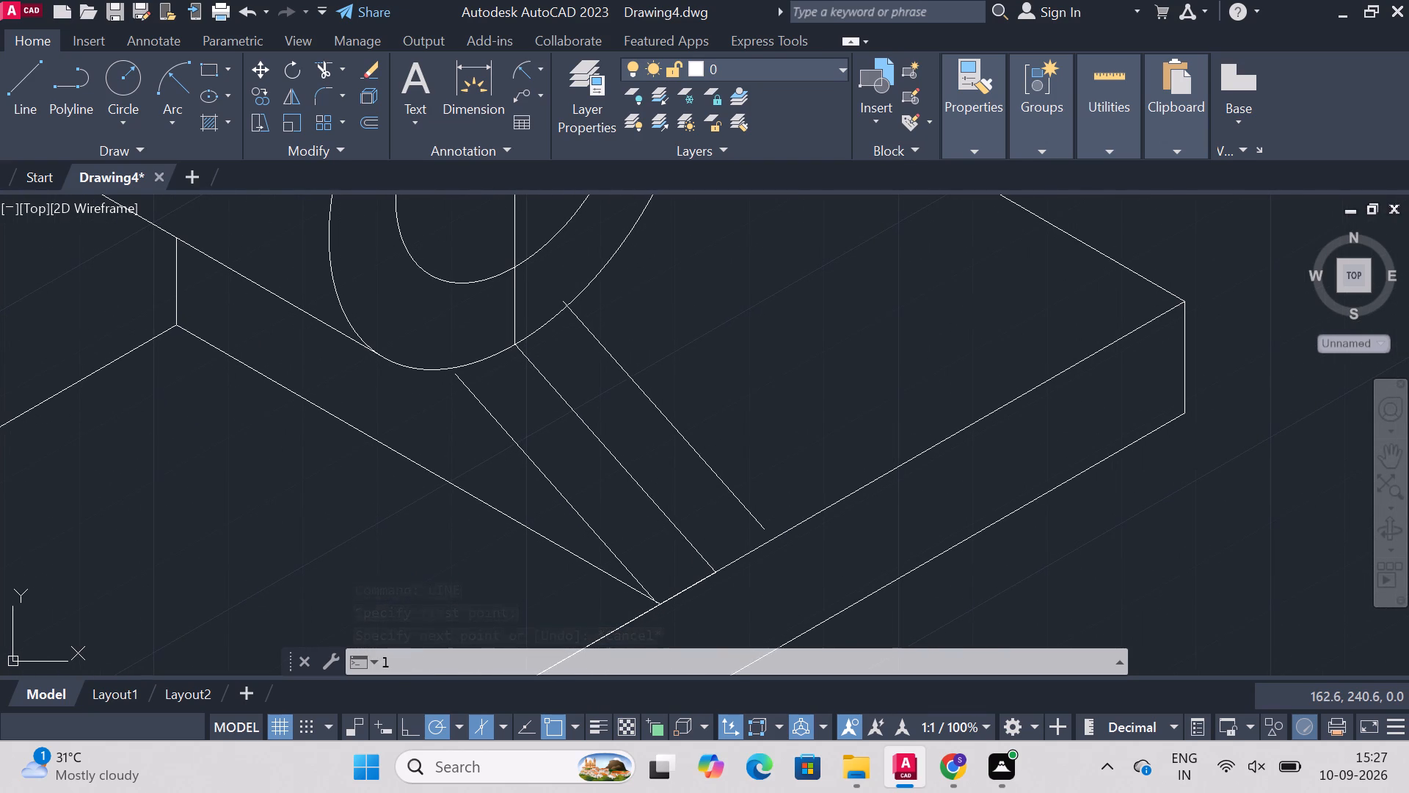
key(Escape)
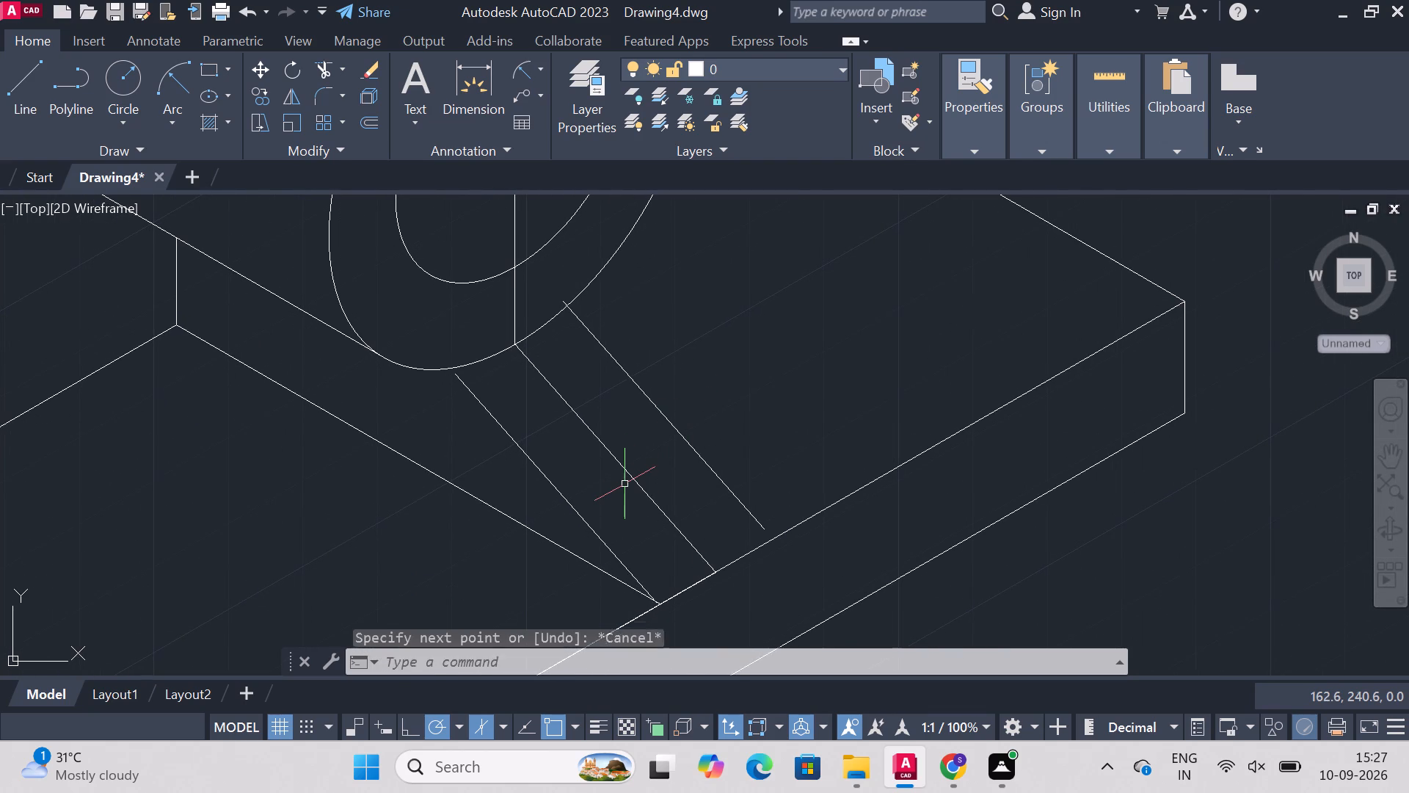
text(move)
key(Return)
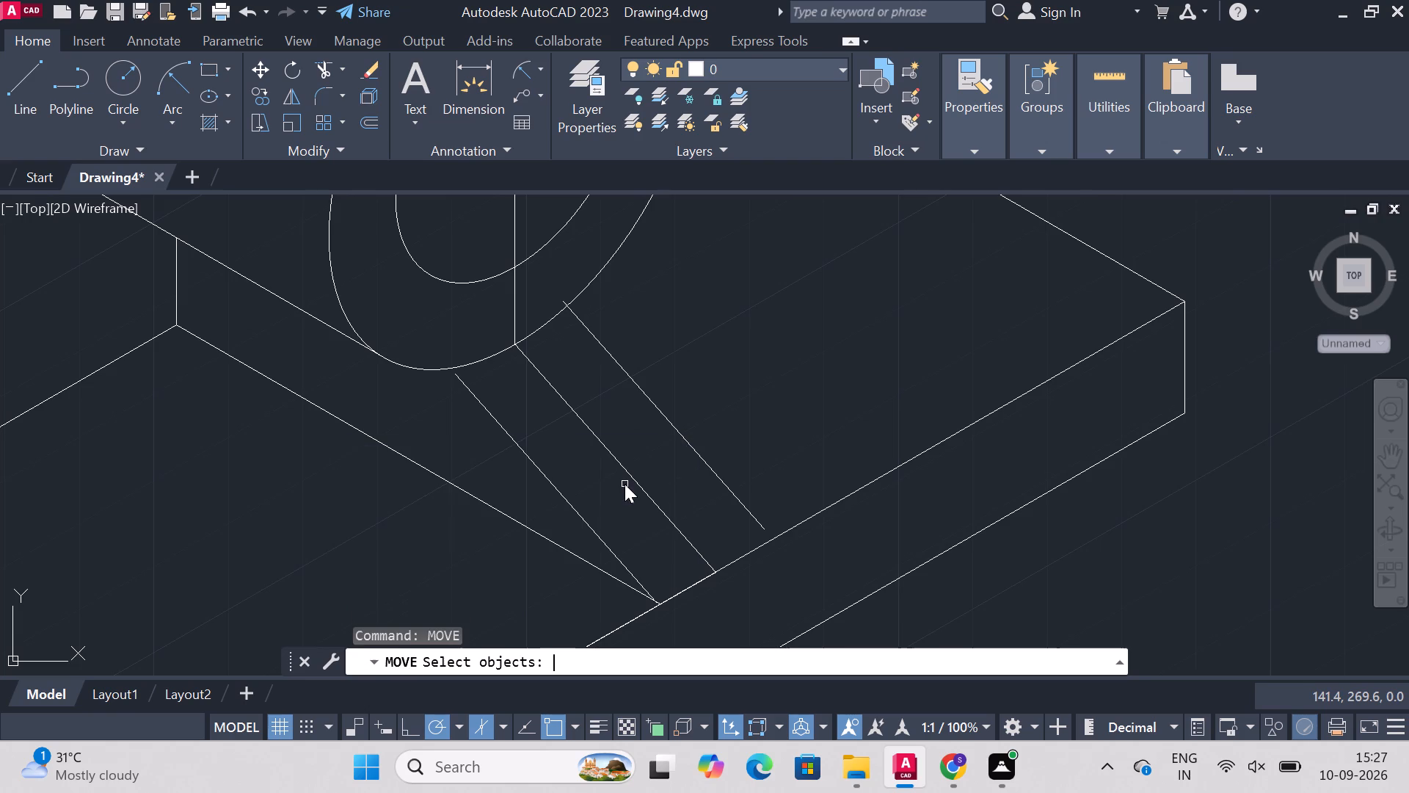
click(540, 471)
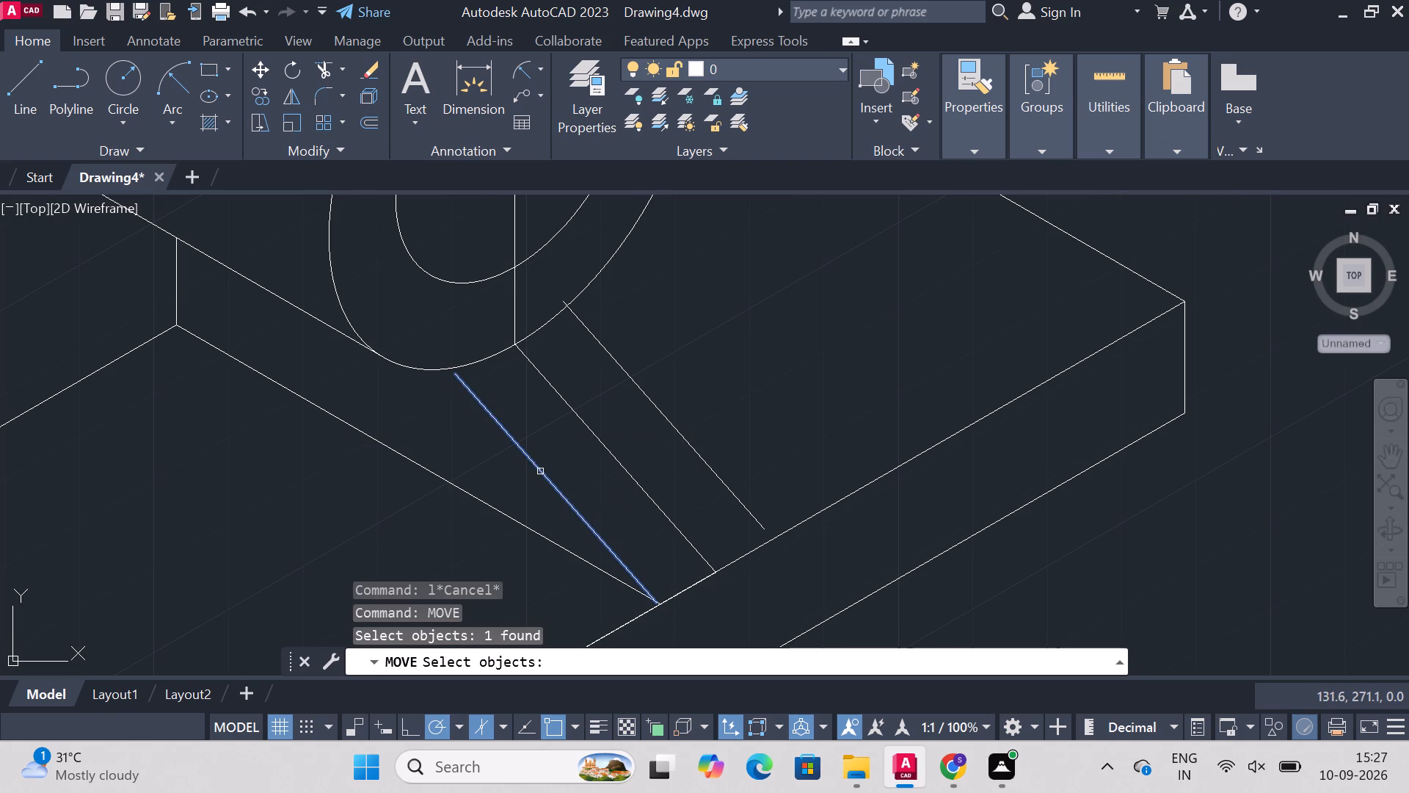
key(Return)
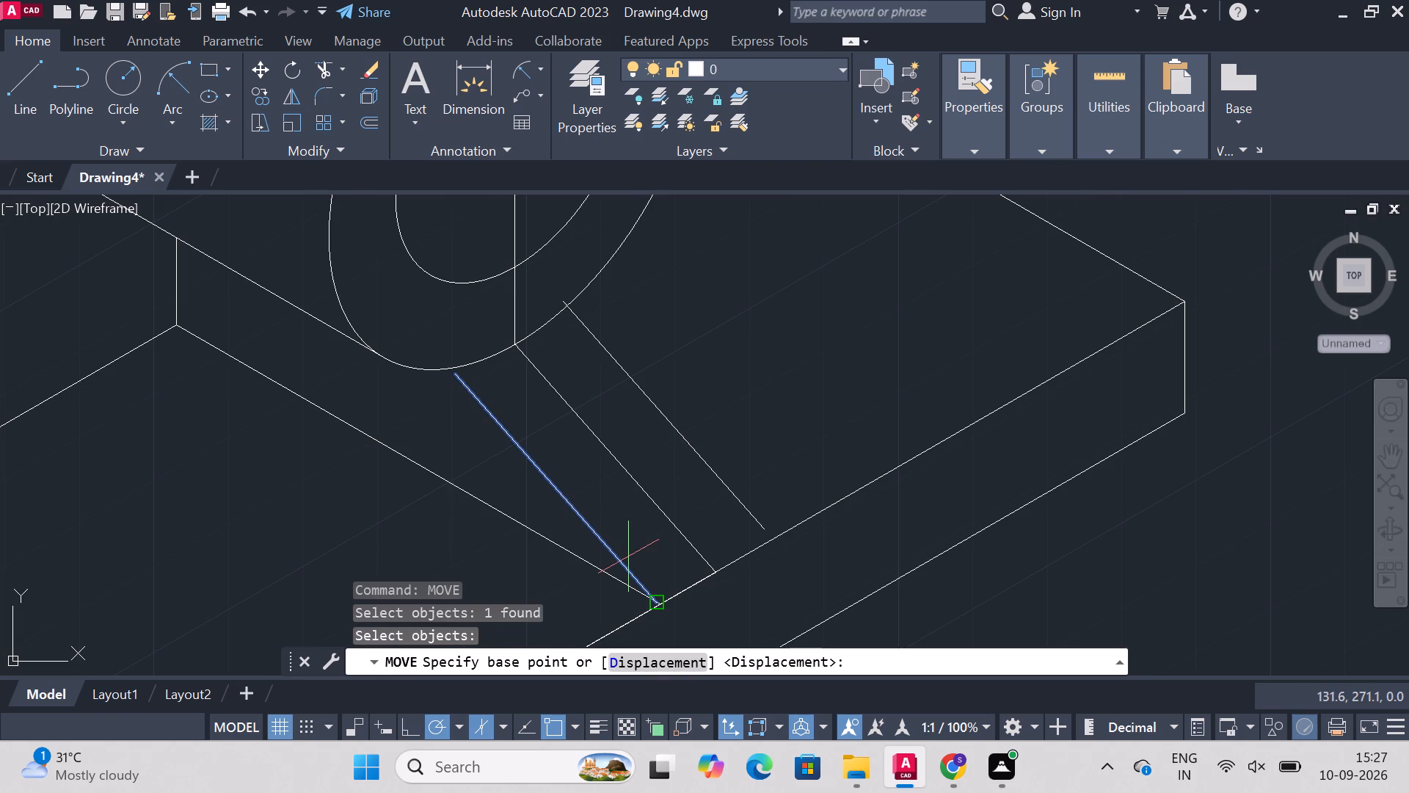
click(655, 597)
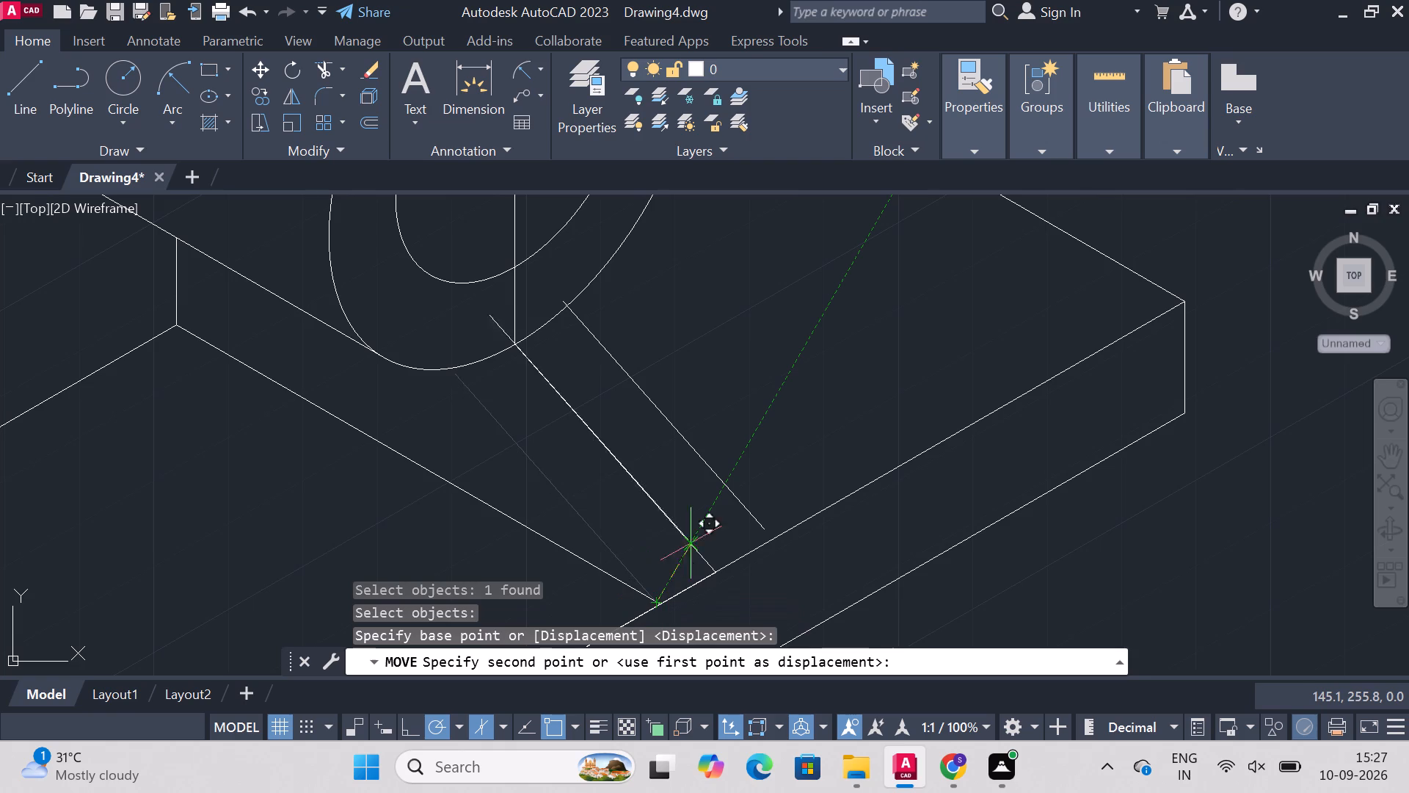
click(662, 600)
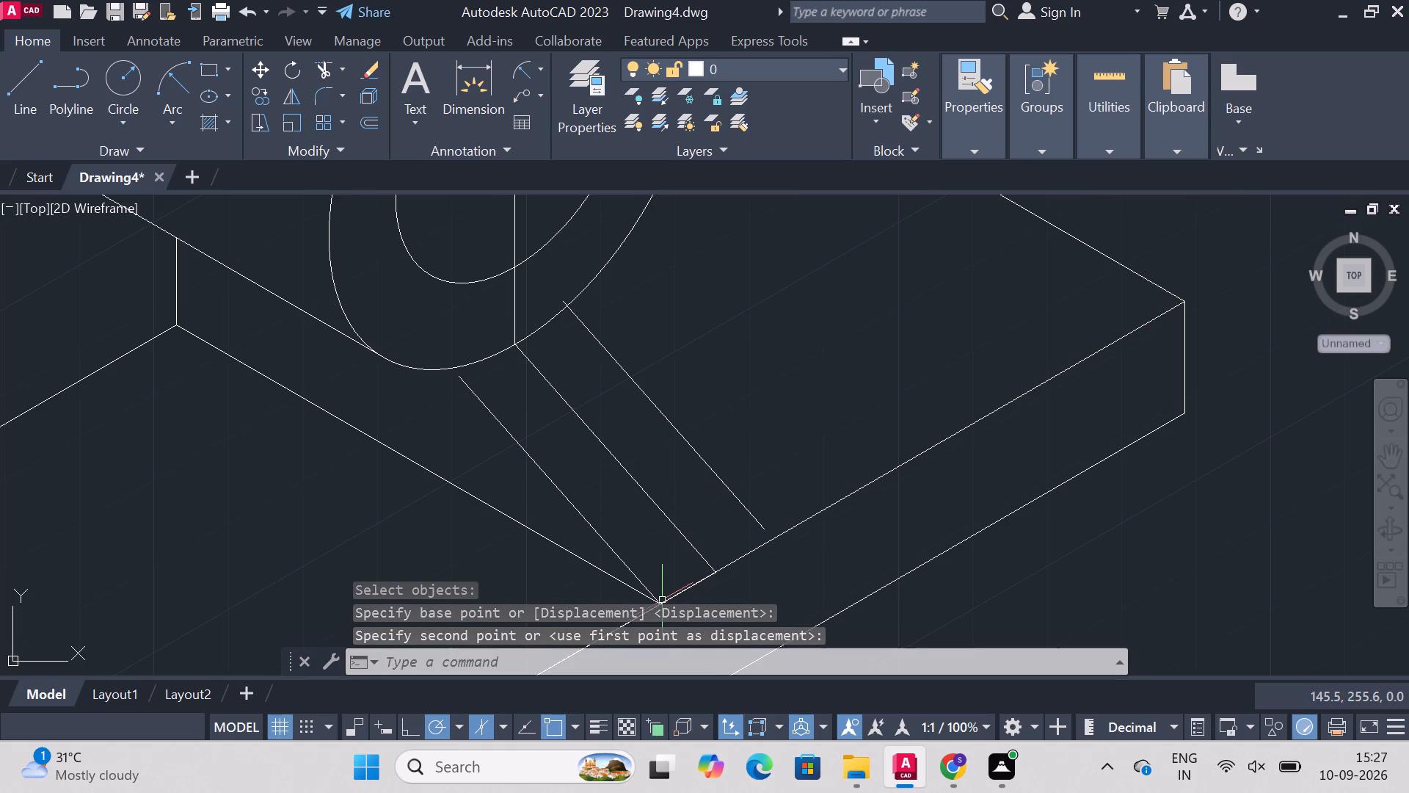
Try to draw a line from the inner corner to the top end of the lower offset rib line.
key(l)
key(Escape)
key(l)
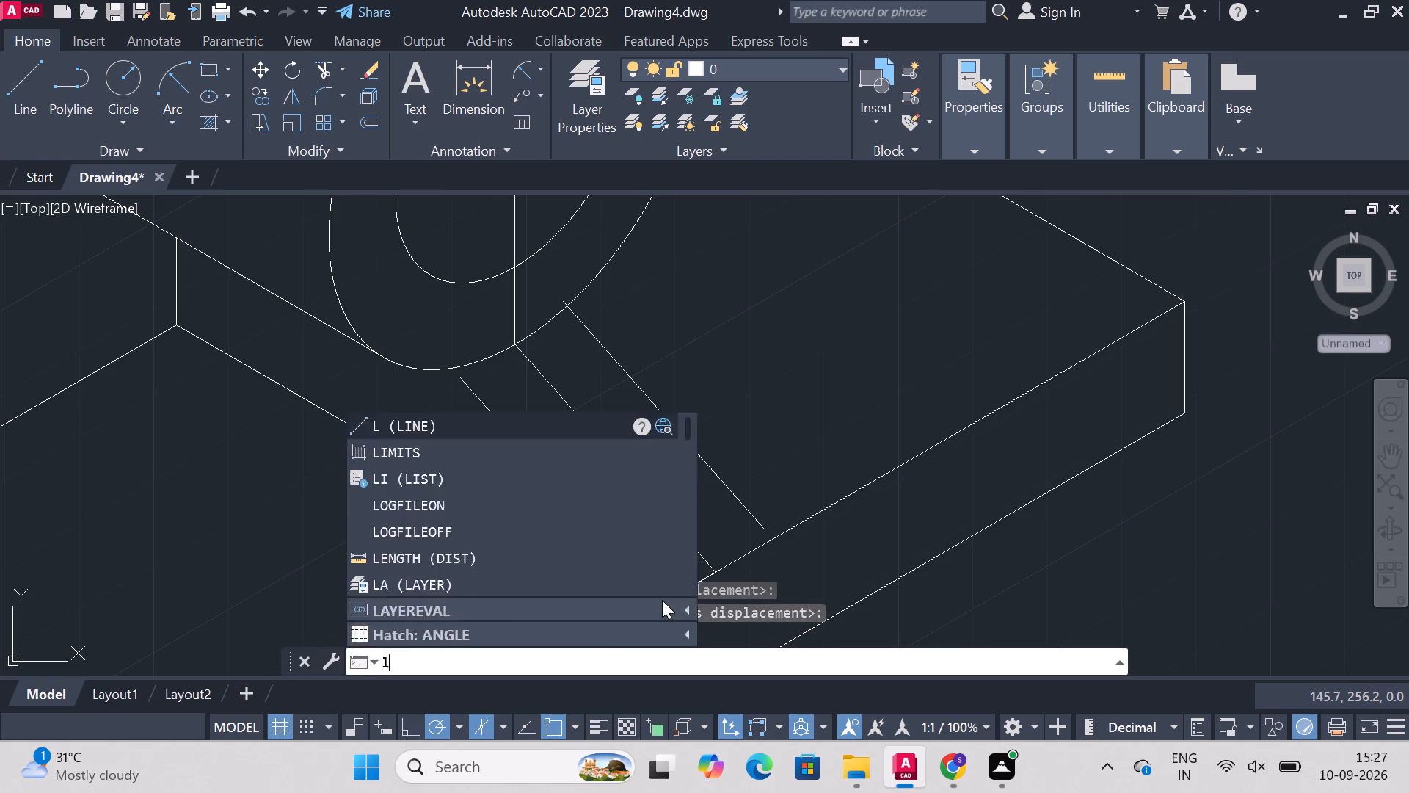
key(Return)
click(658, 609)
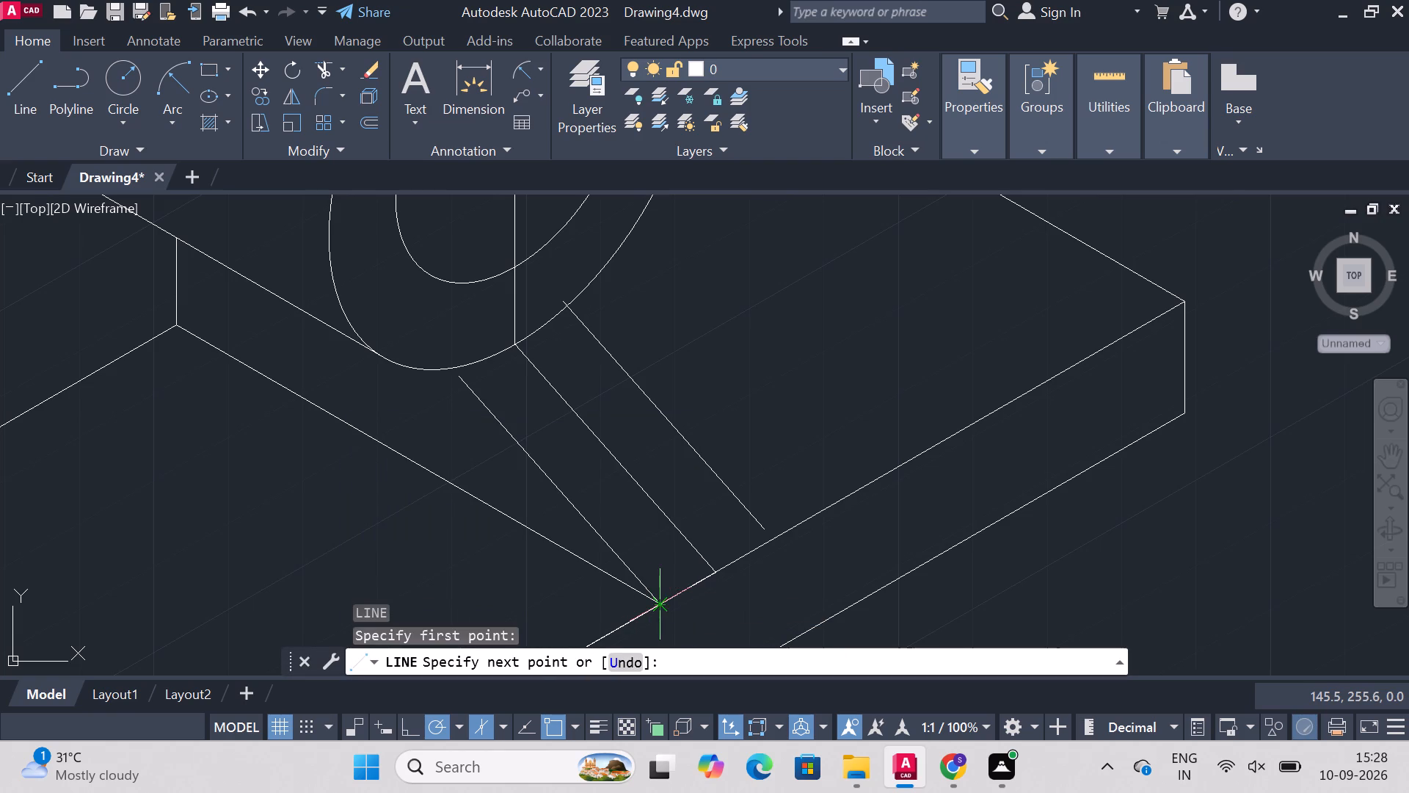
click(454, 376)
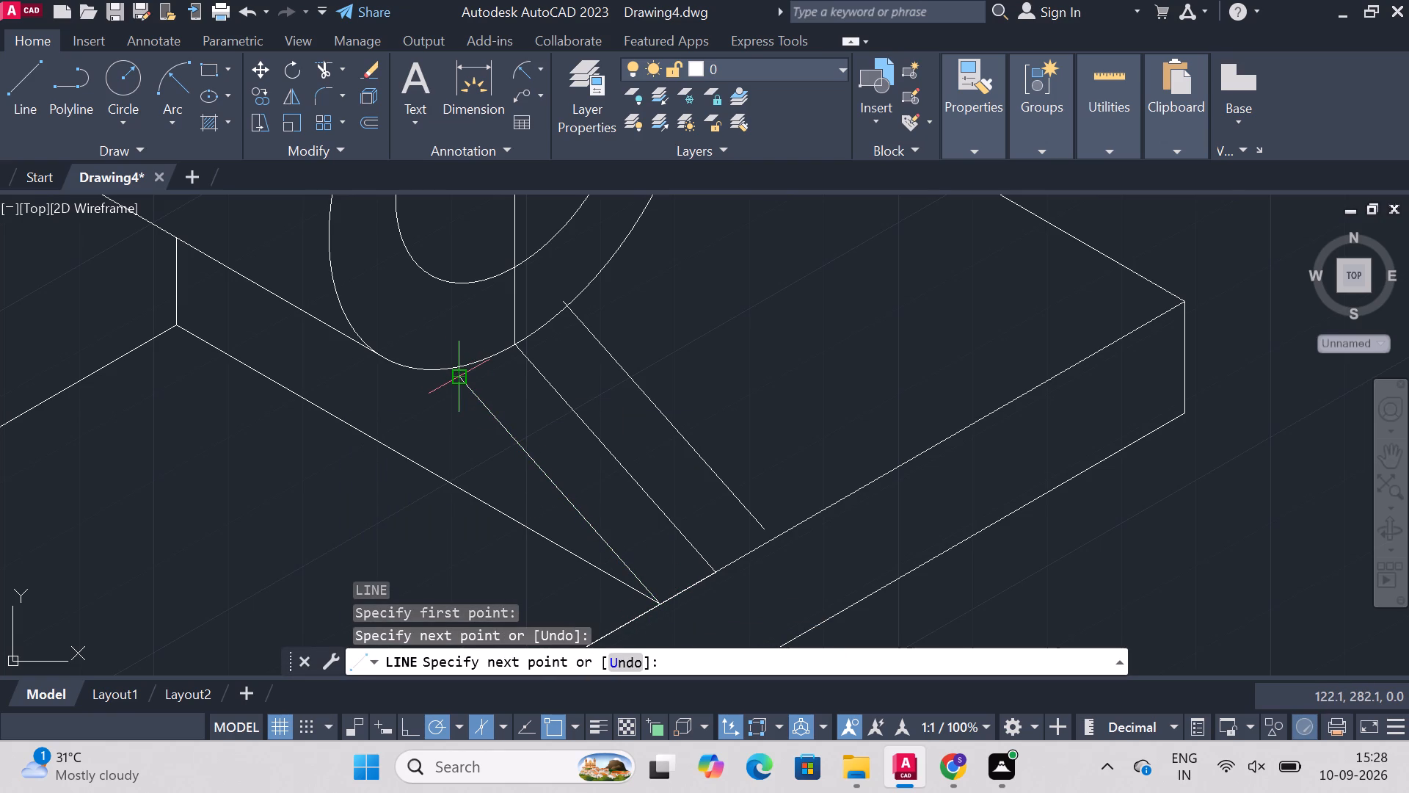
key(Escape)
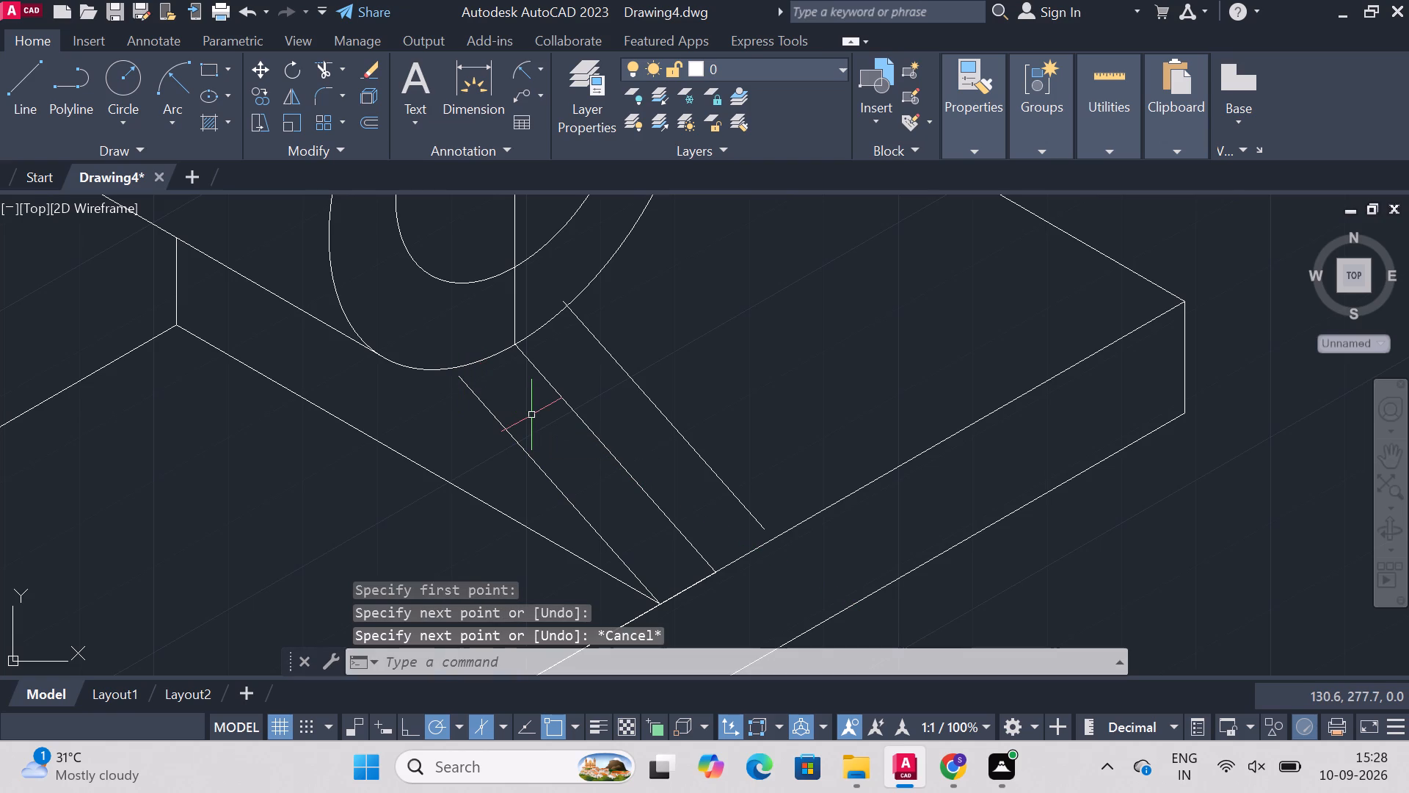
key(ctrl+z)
Draw a line from the inner corner at the base's front edge to the boss's outer edge, along the lower rib line.
key(l)
key(Return)
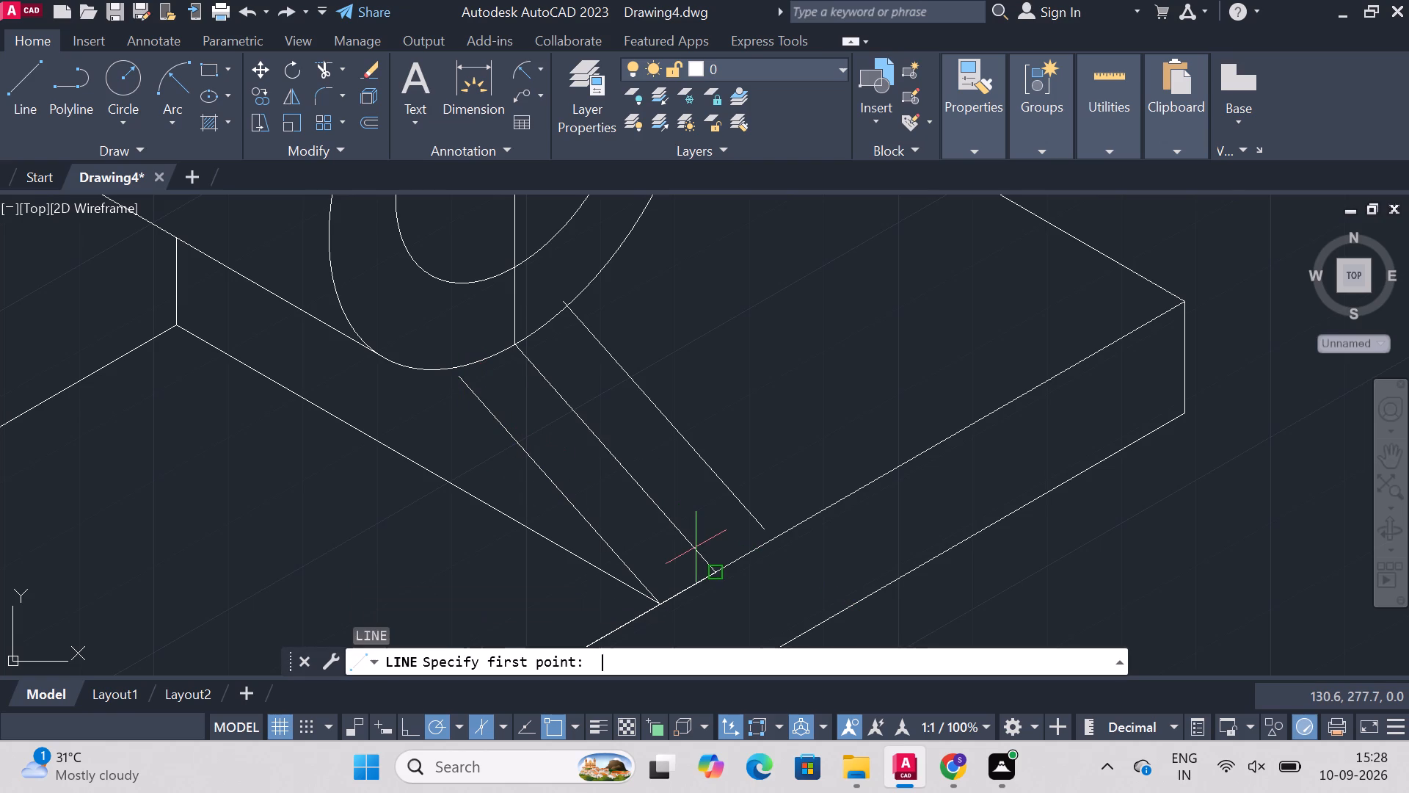
click(657, 609)
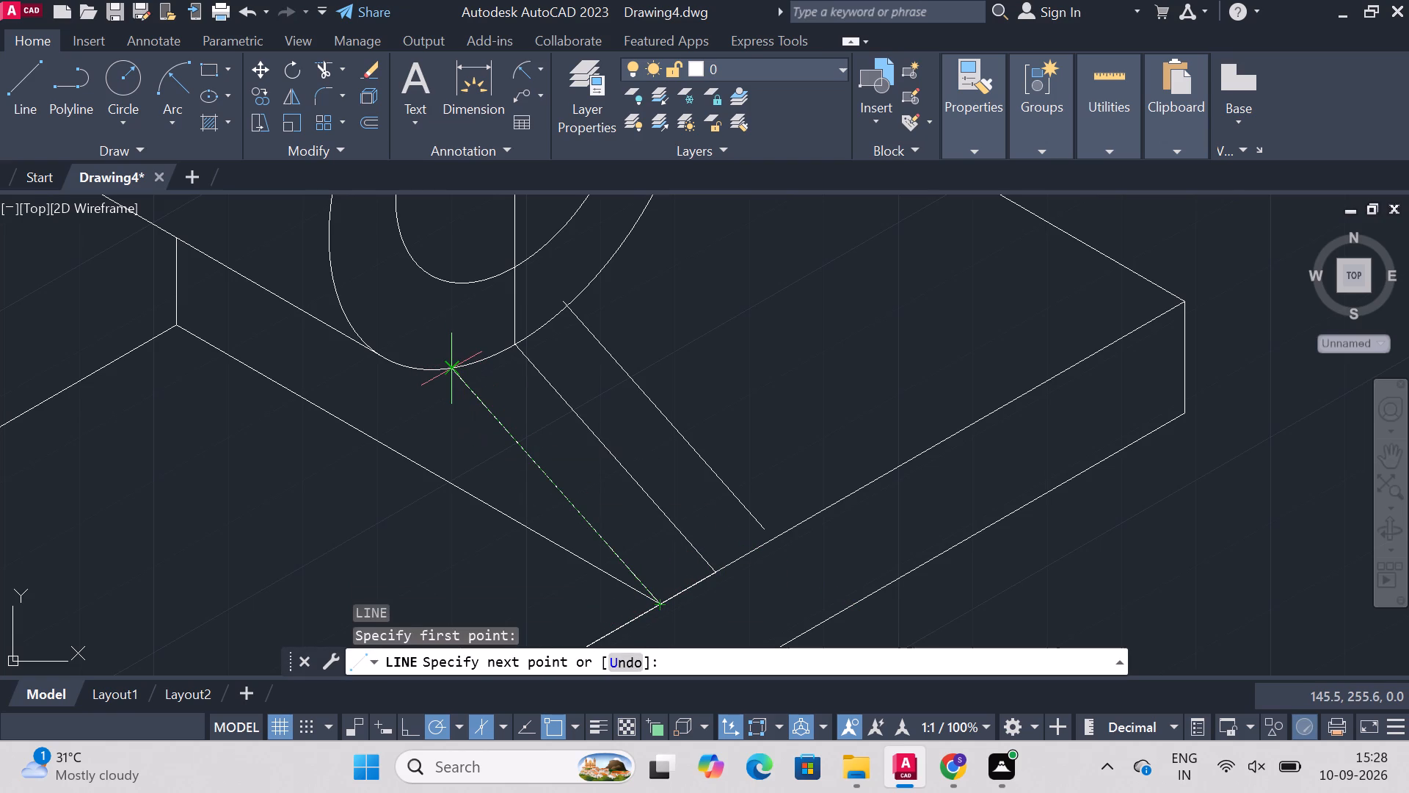
click(452, 369)
key(Escape)
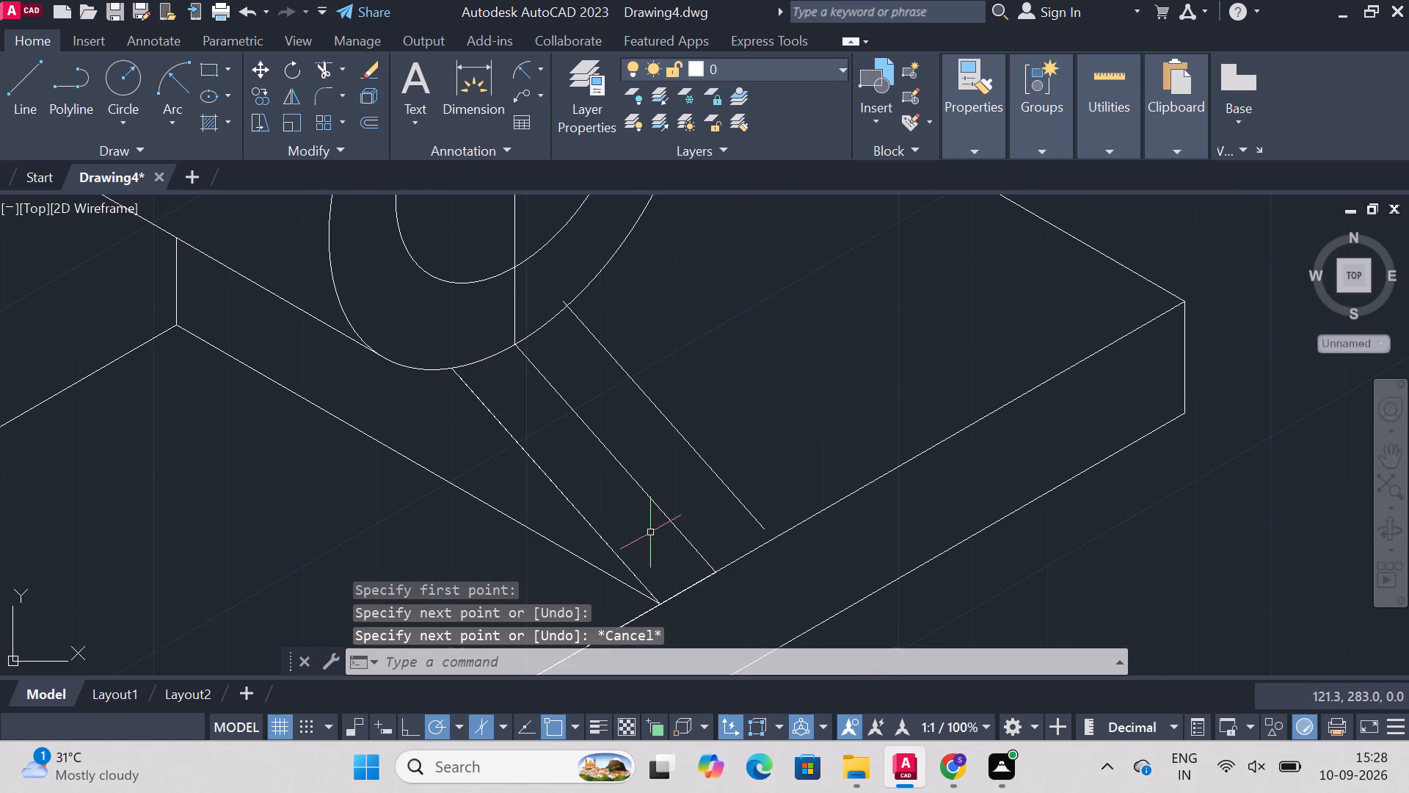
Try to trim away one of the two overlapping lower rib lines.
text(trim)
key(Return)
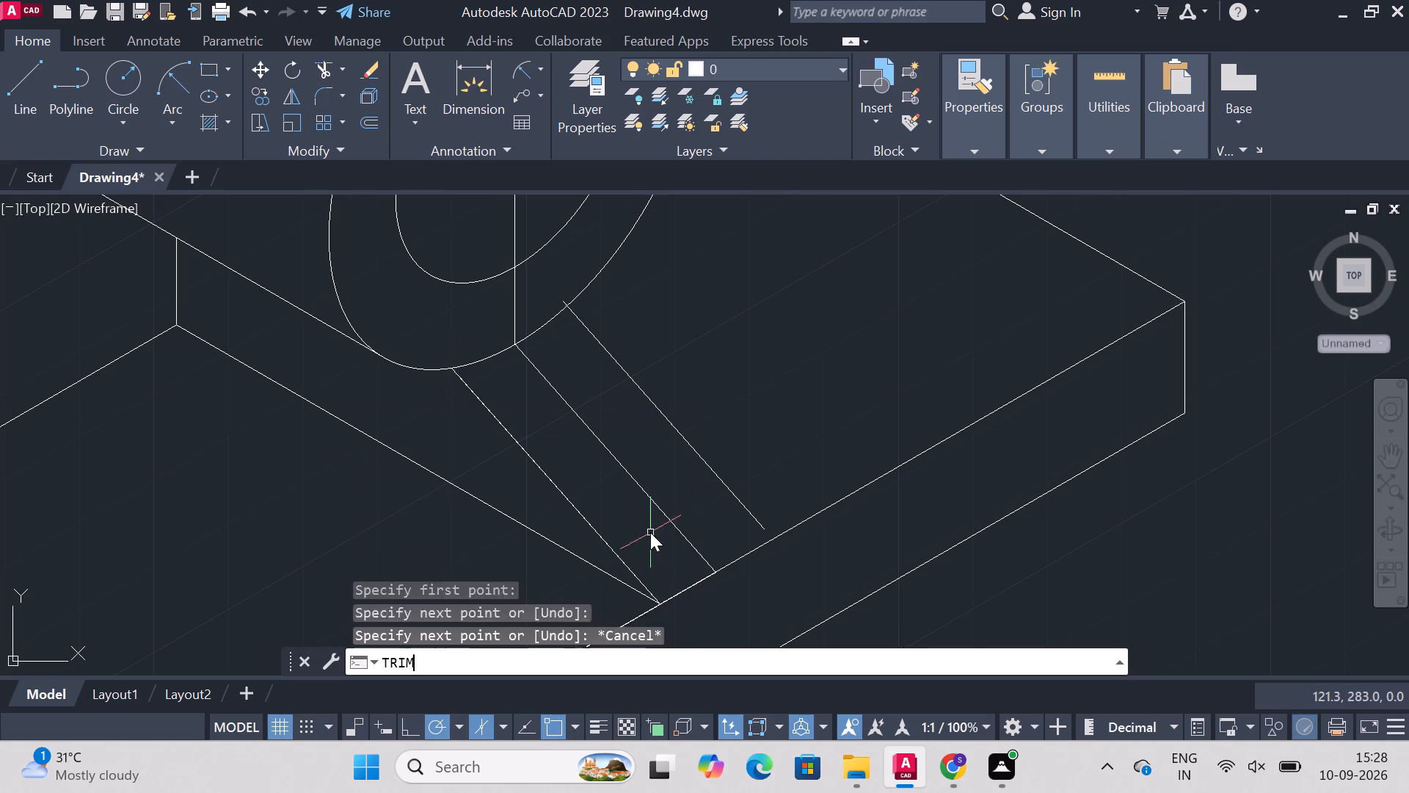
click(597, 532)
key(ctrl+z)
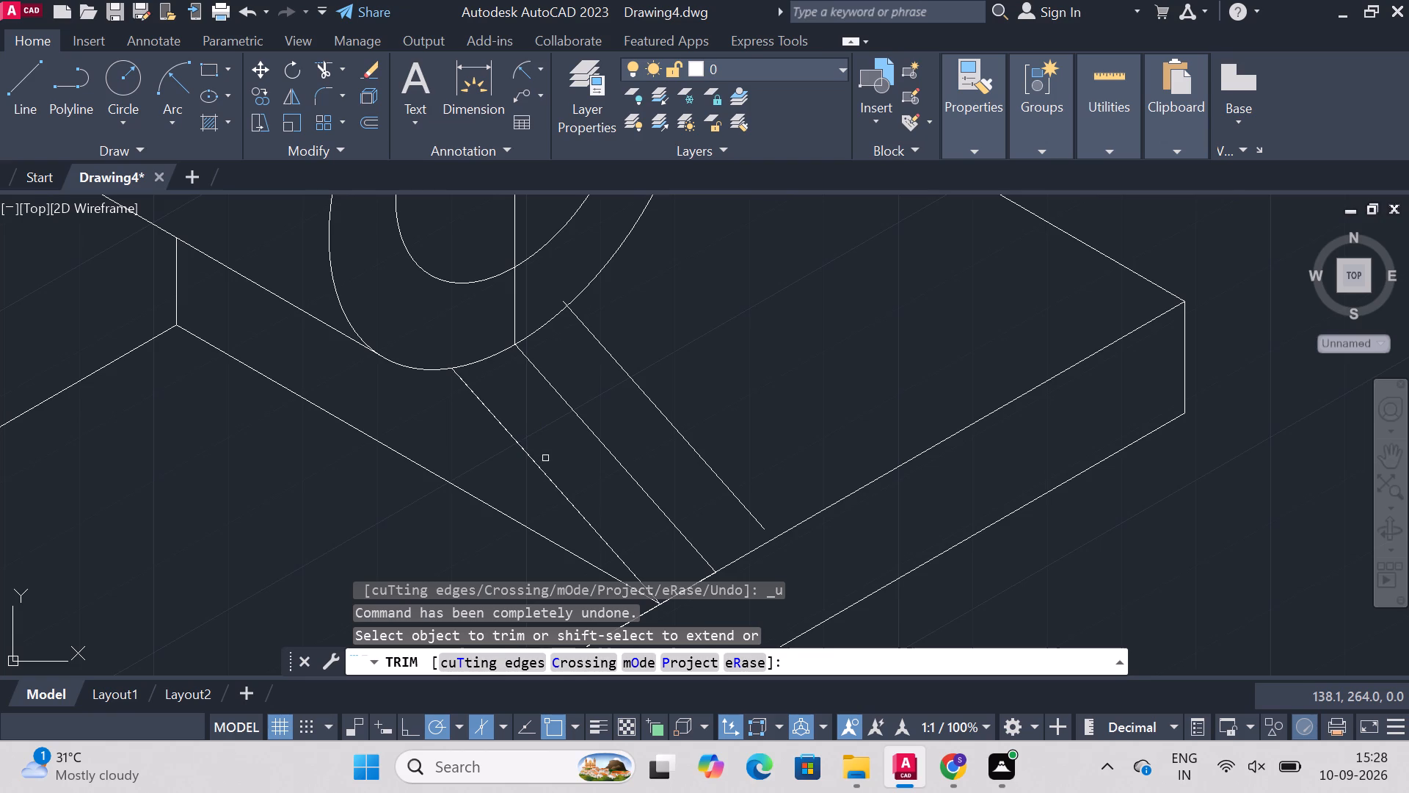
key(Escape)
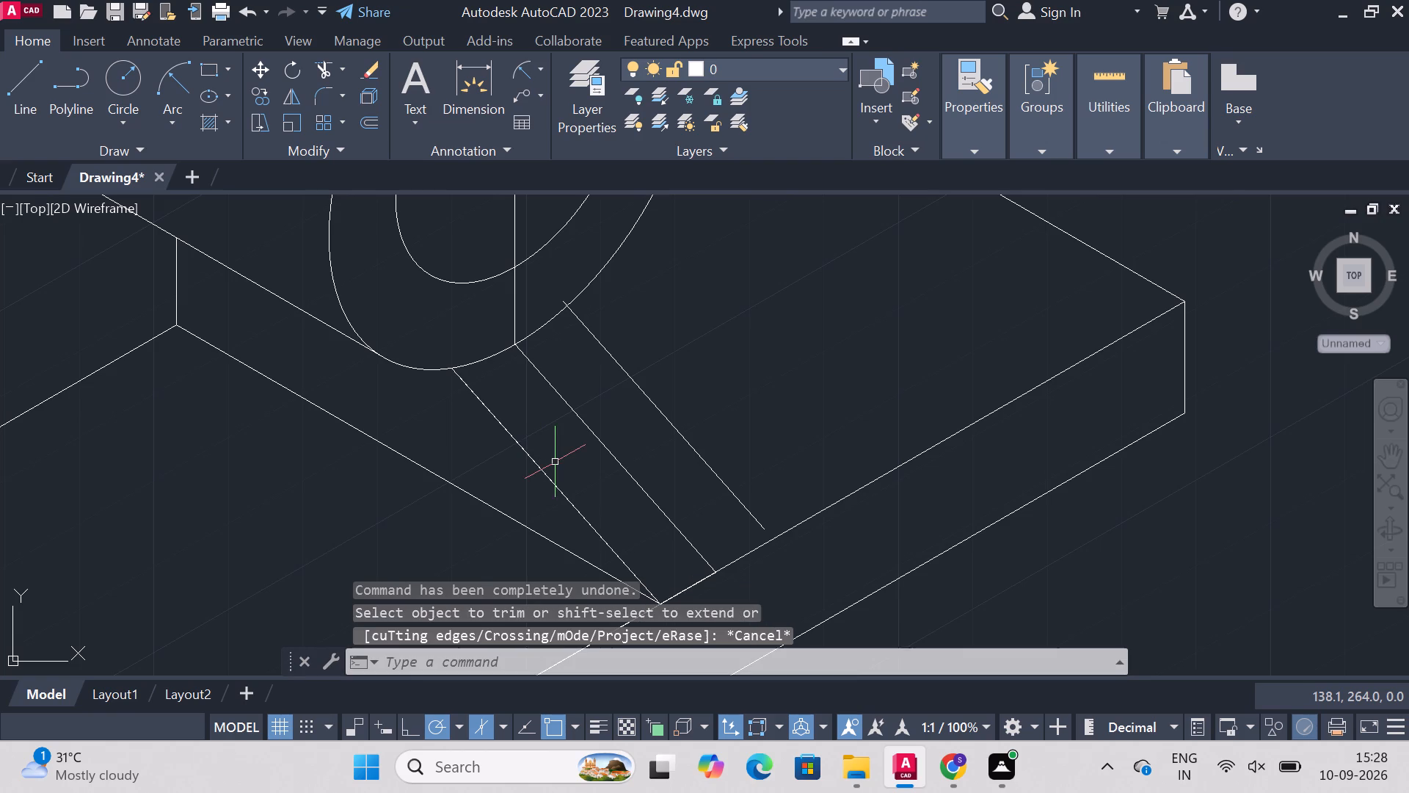
Draw a 7.5 line along the base's front edge from the middle rib line's bottom end, finishing with a short vertical marker line.
text(line)
key(Return)
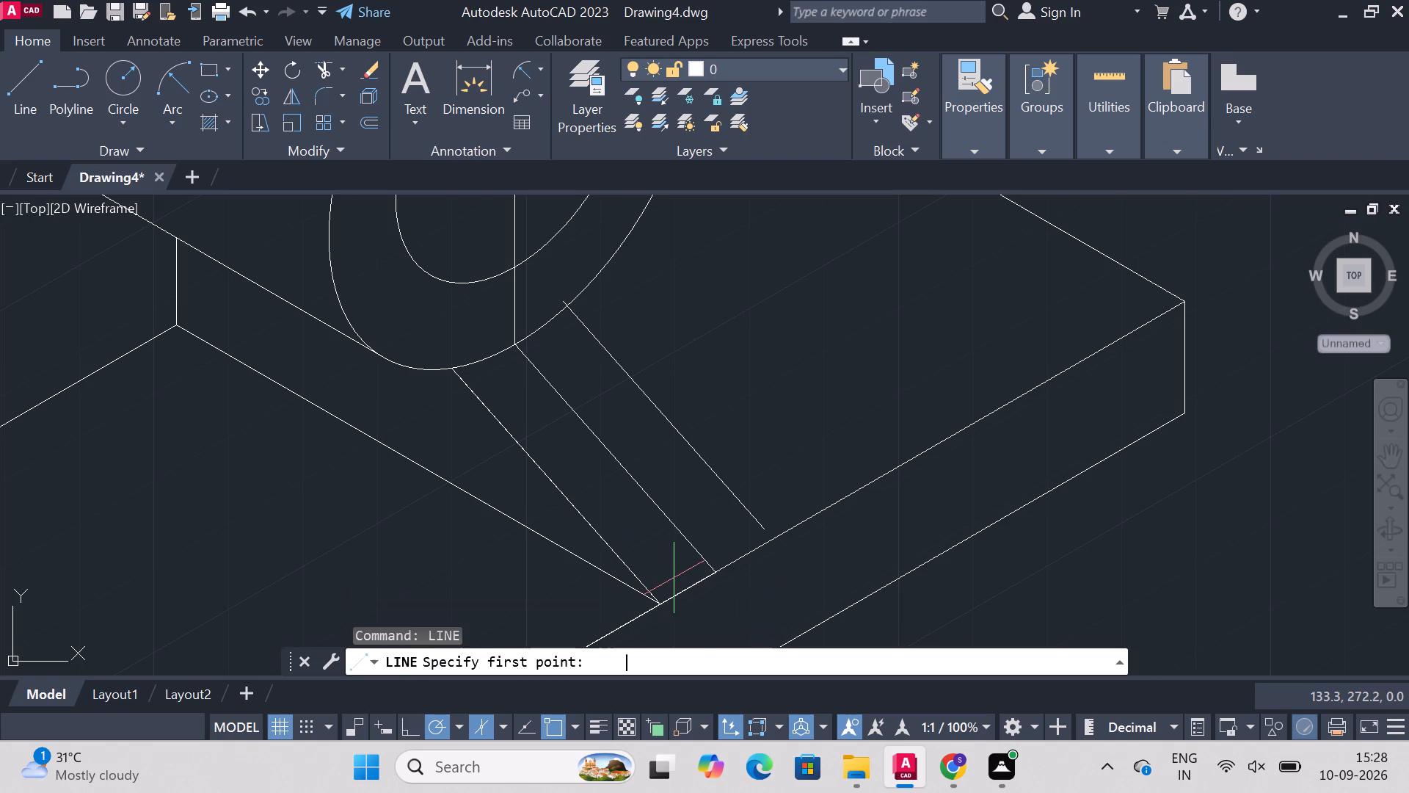
click(716, 572)
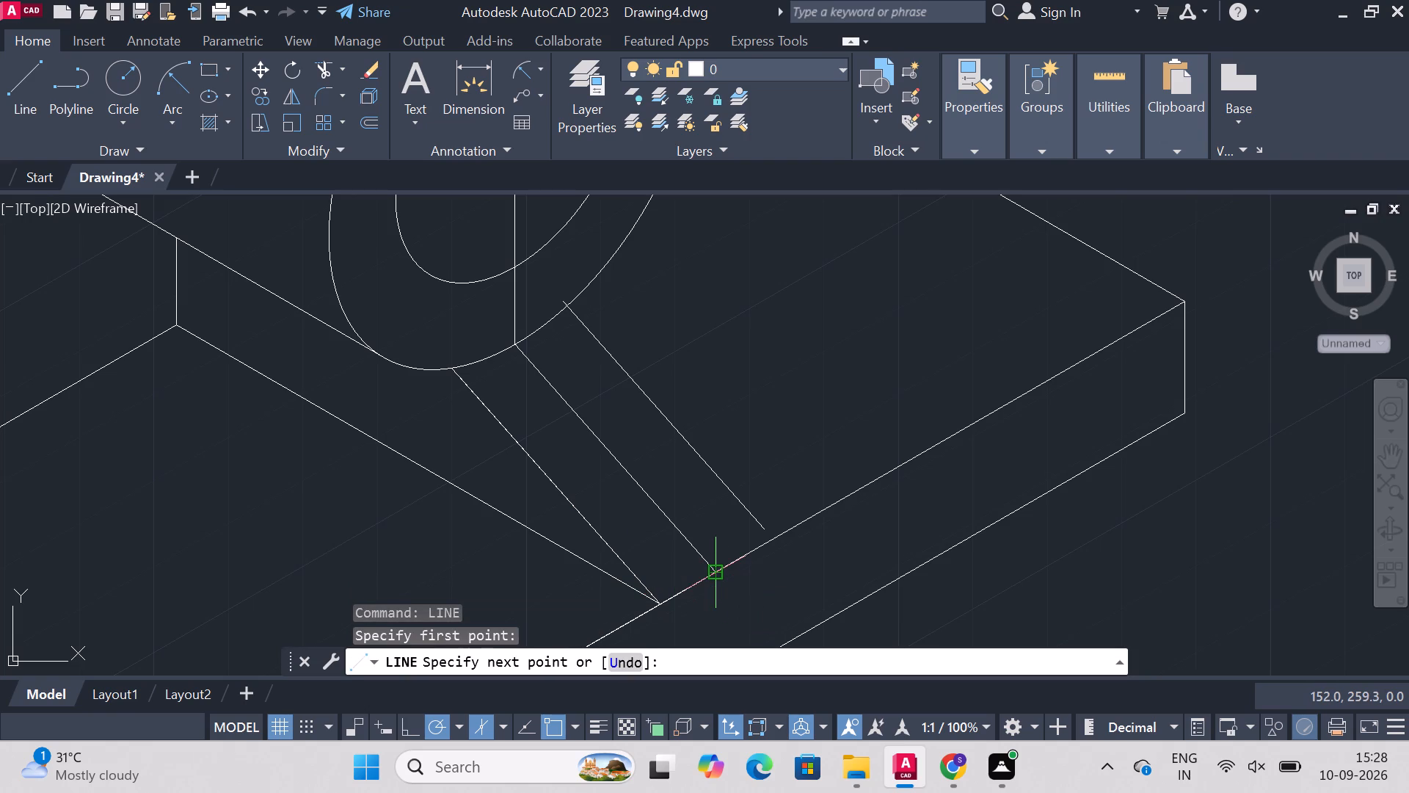
key(7)
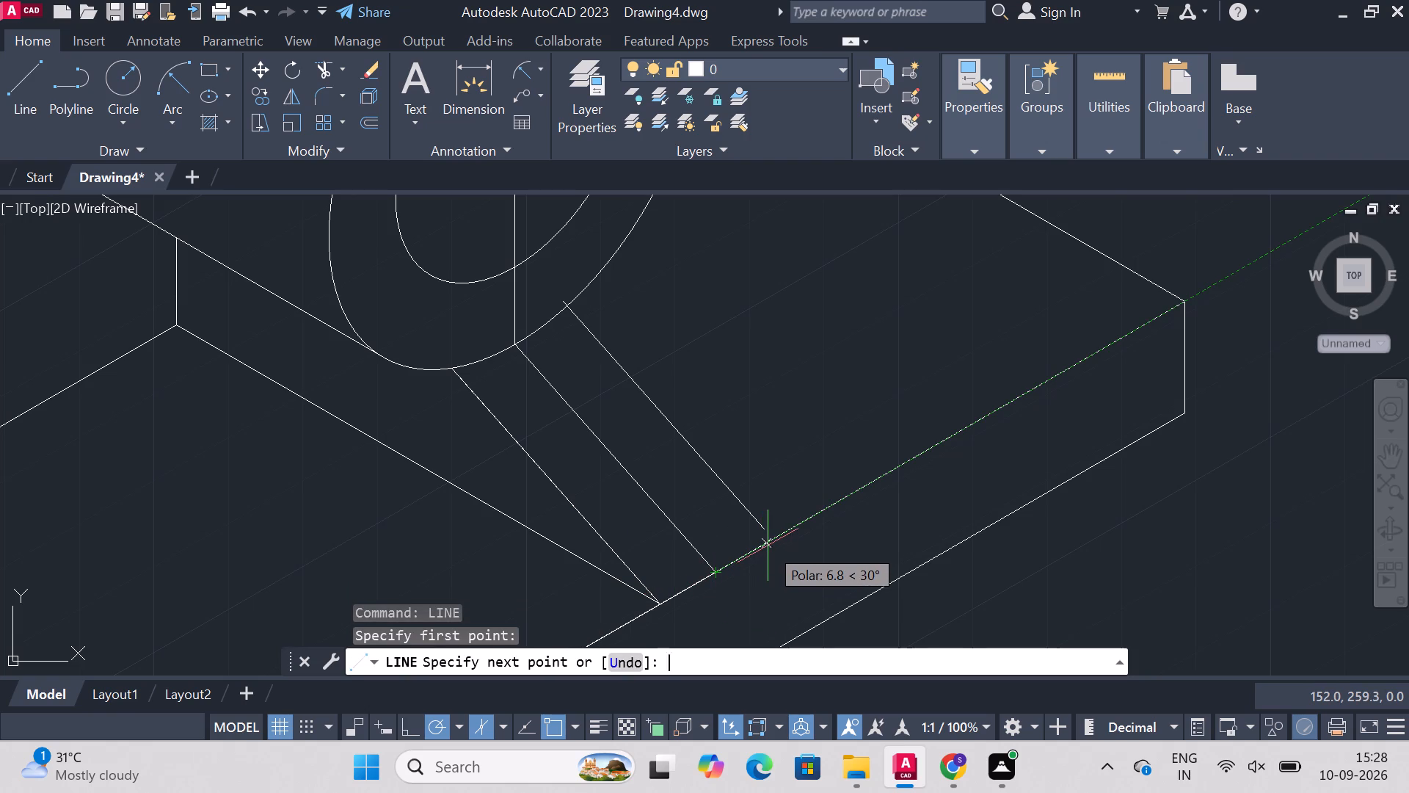
text(.5)
key(Return)
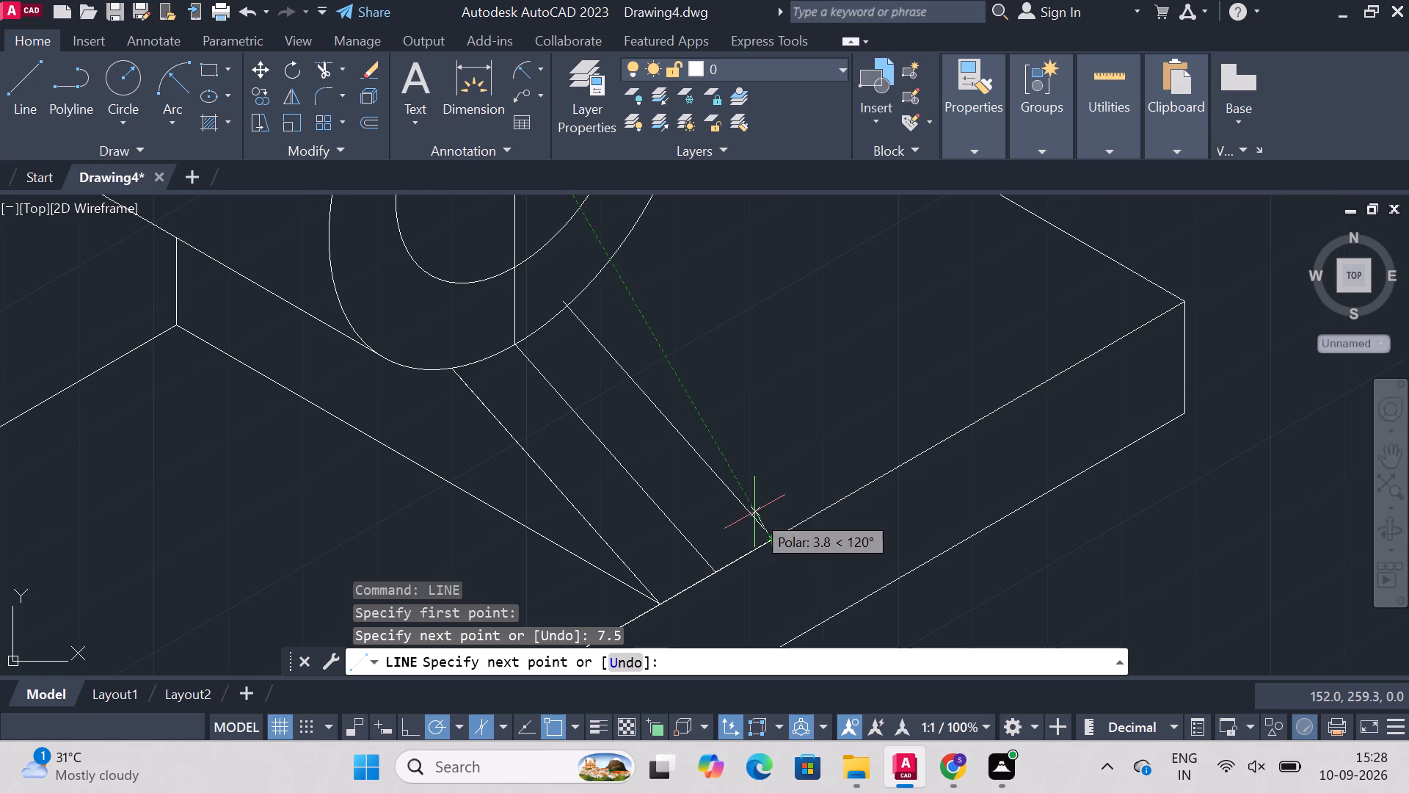
click(782, 489)
key(Escape)
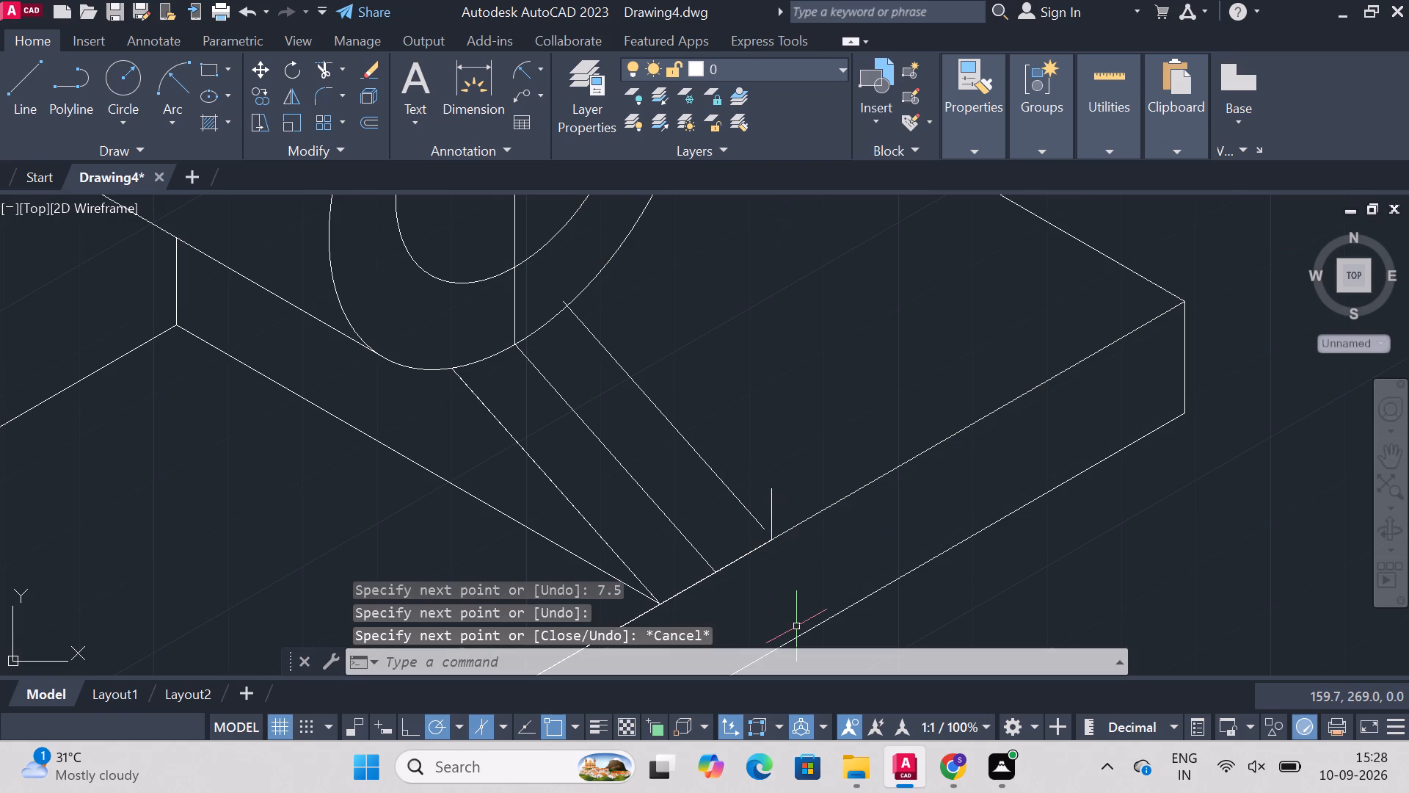
key(Escape)
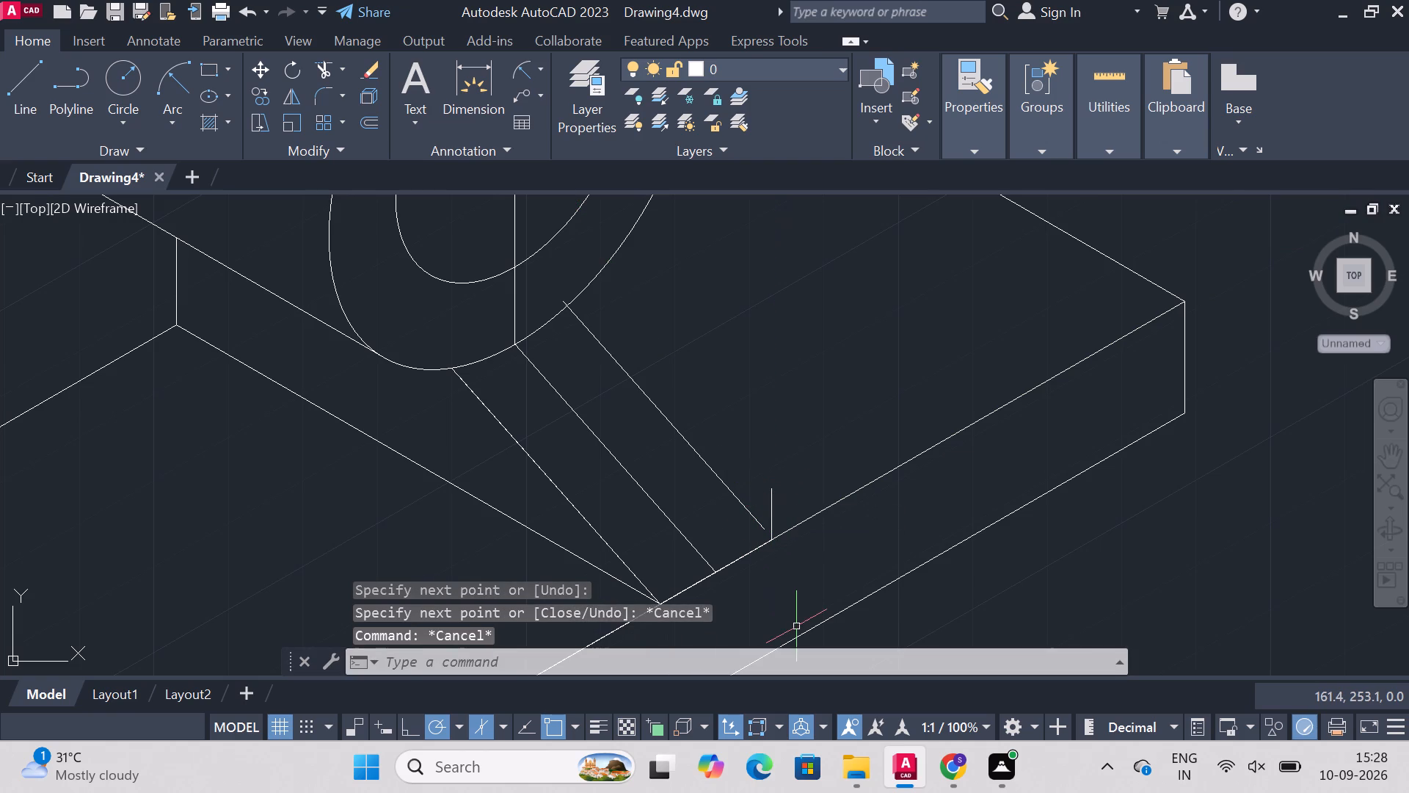
Move the upper offset rib line by its bottom end onto the base of the short vertical marker line.
text(move)
key(Return)
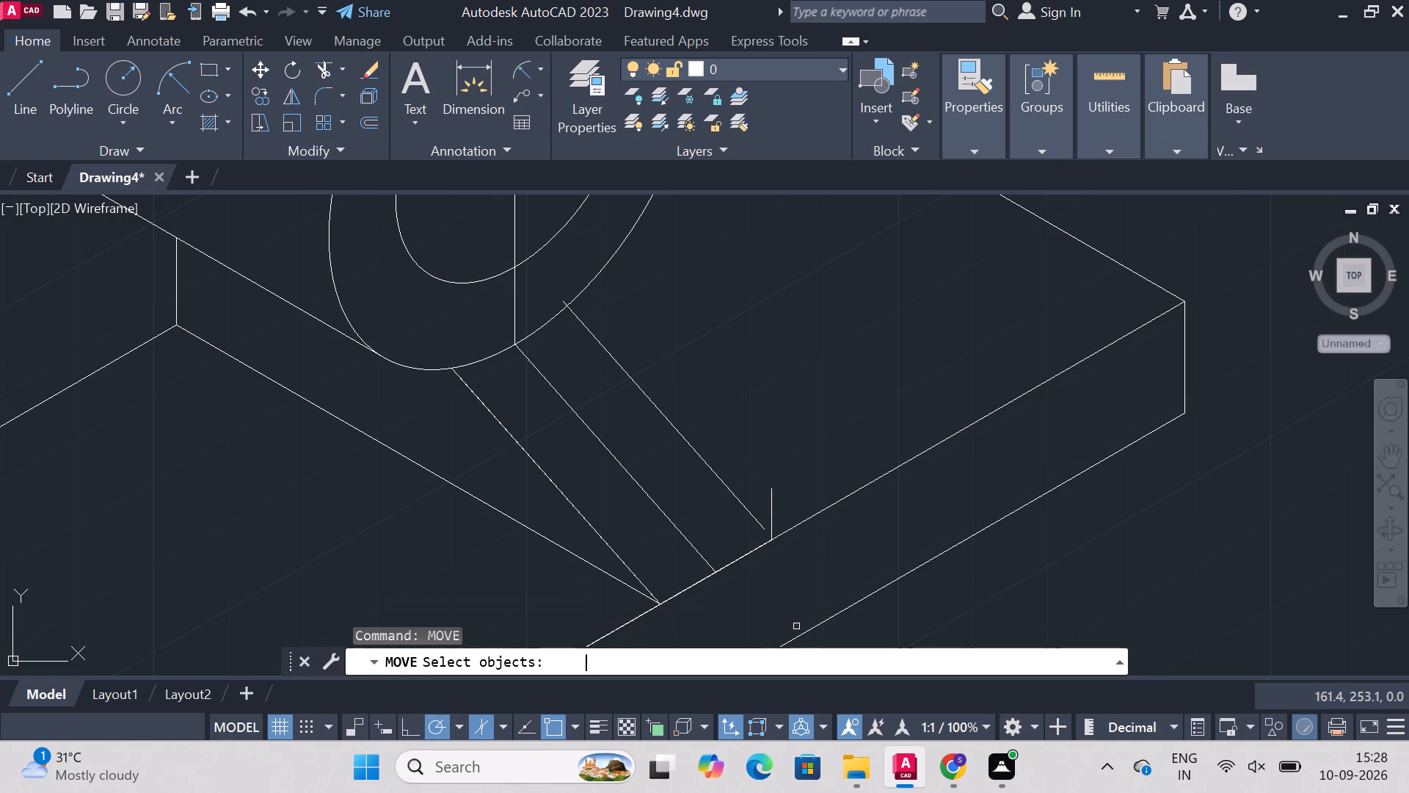
click(734, 494)
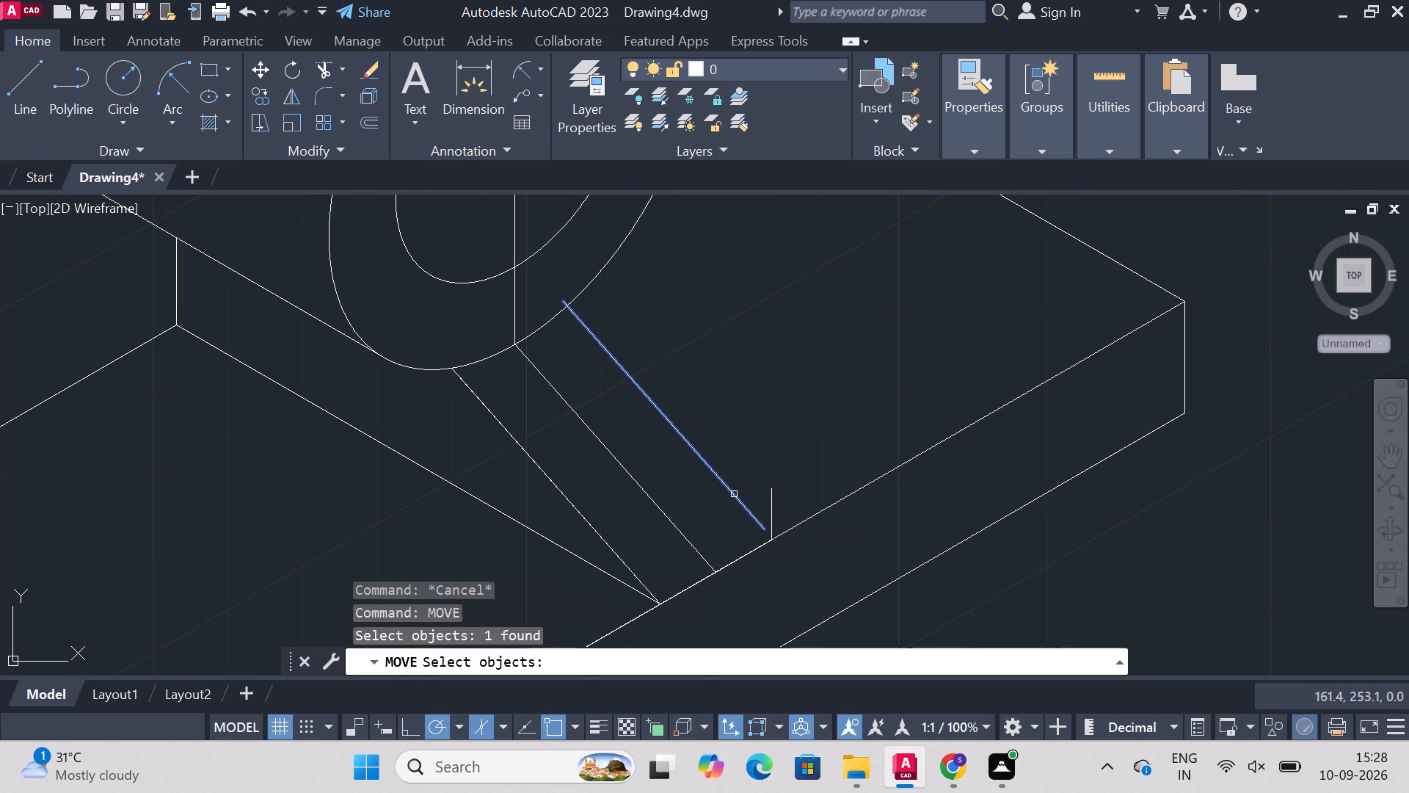
key(Return)
click(760, 532)
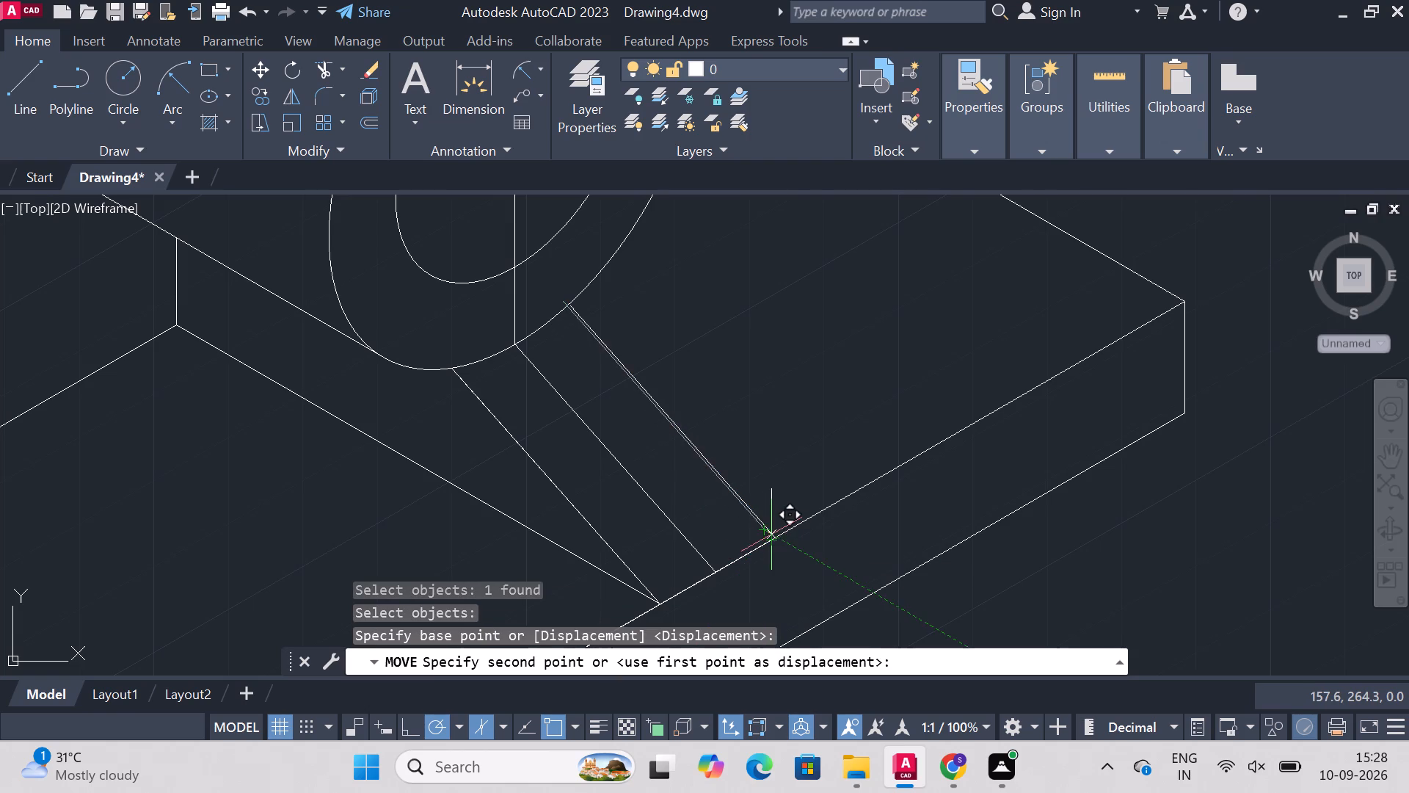
click(772, 535)
key(Escape)
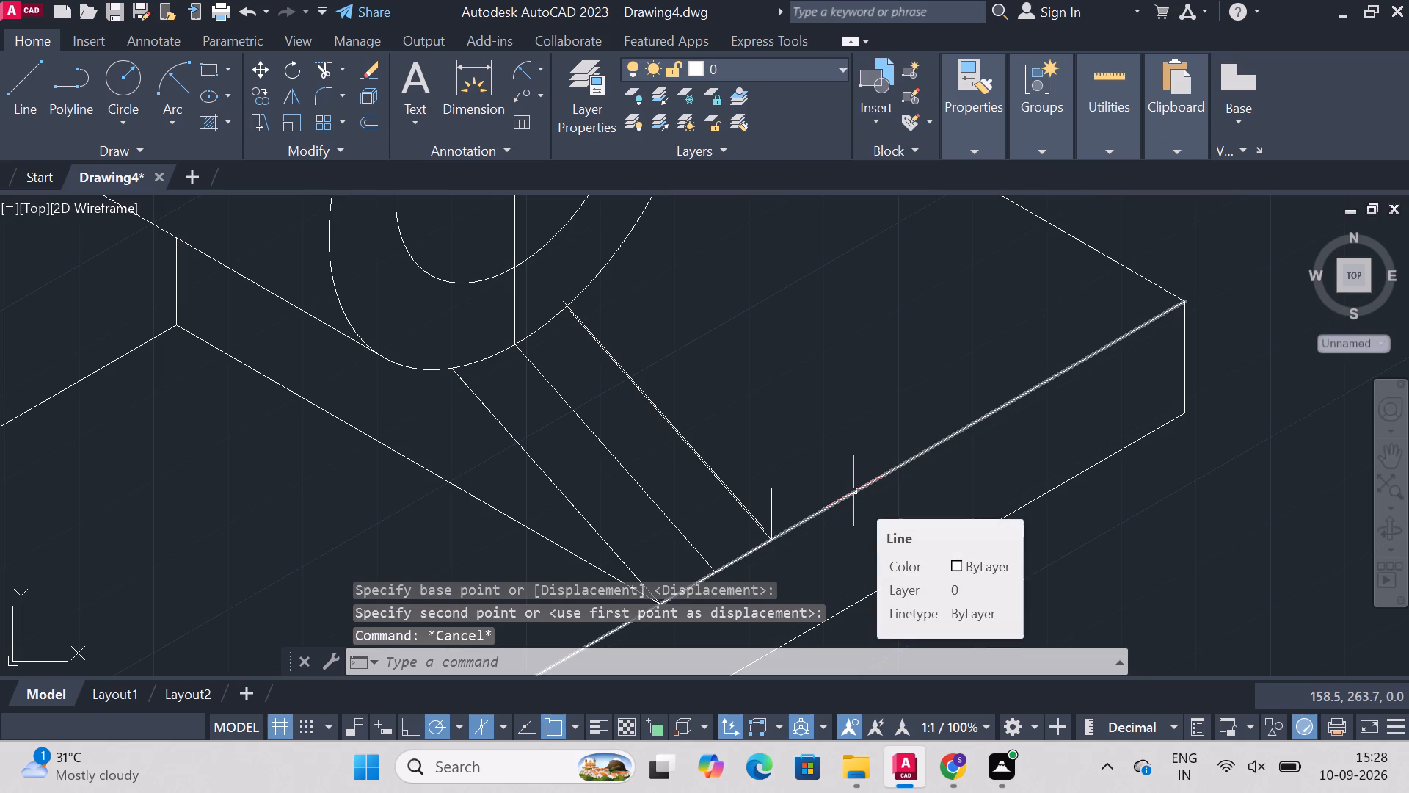
Trim away the duplicate line beside the moved upper rib line, including its short stub inside the boss.
text(tr)
text(im)
key(Return)
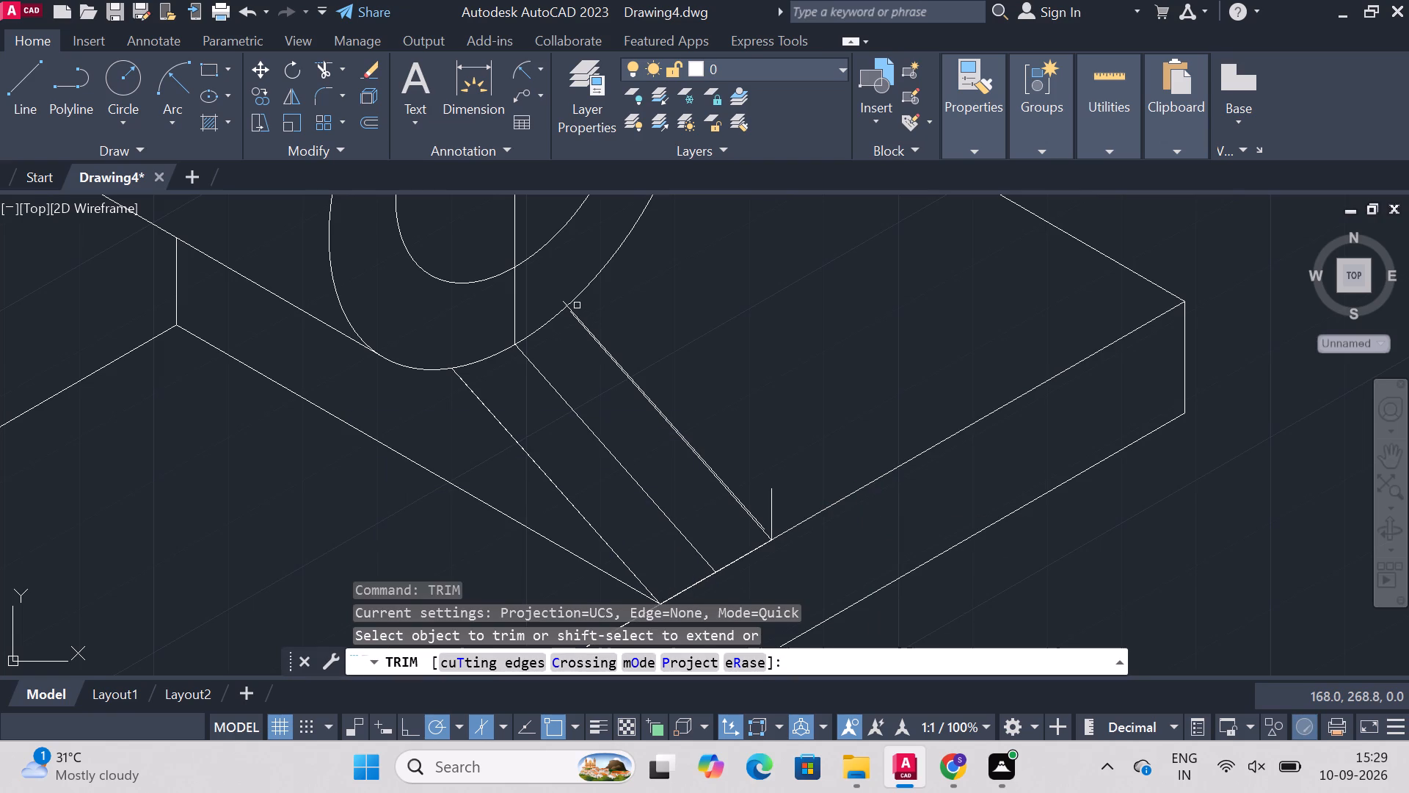
click(571, 308)
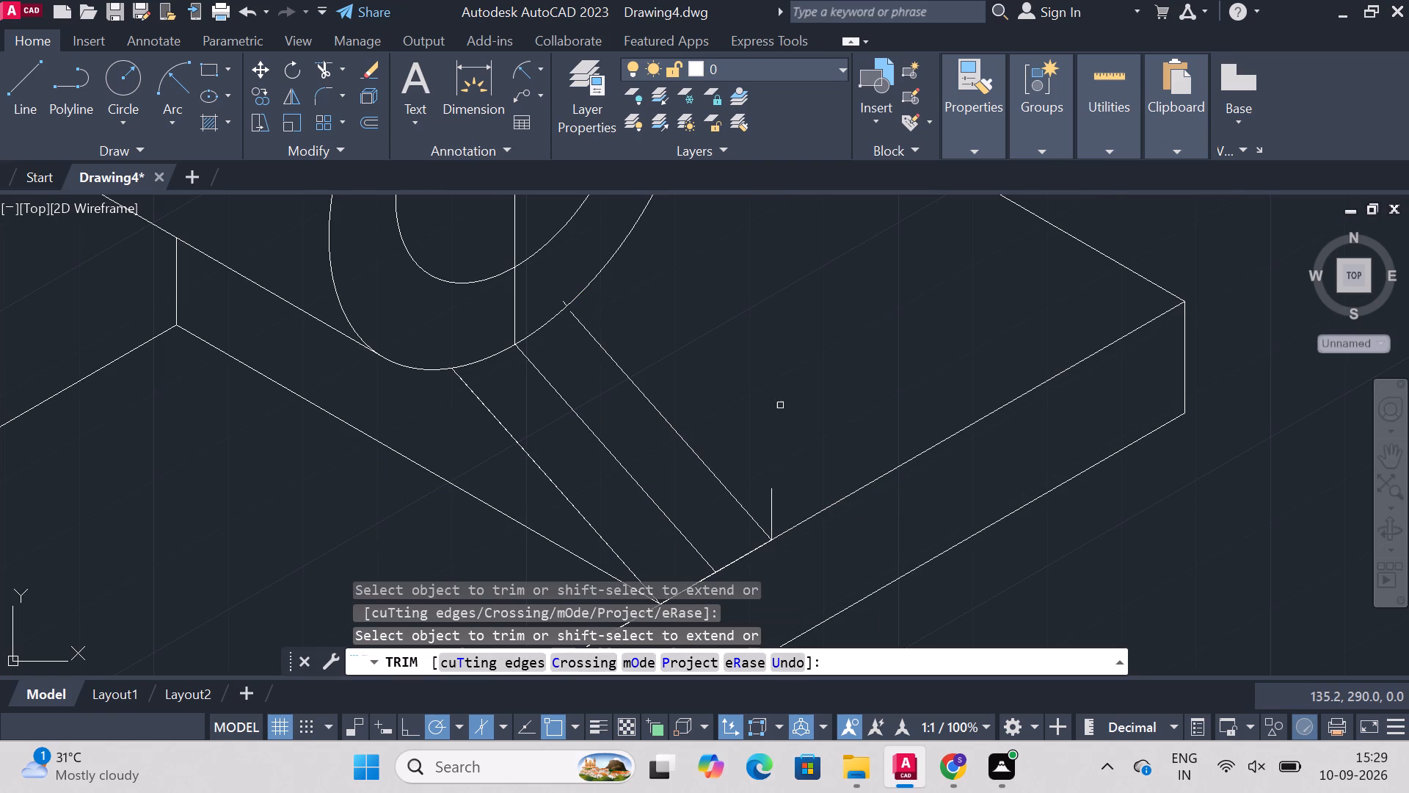
click(563, 300)
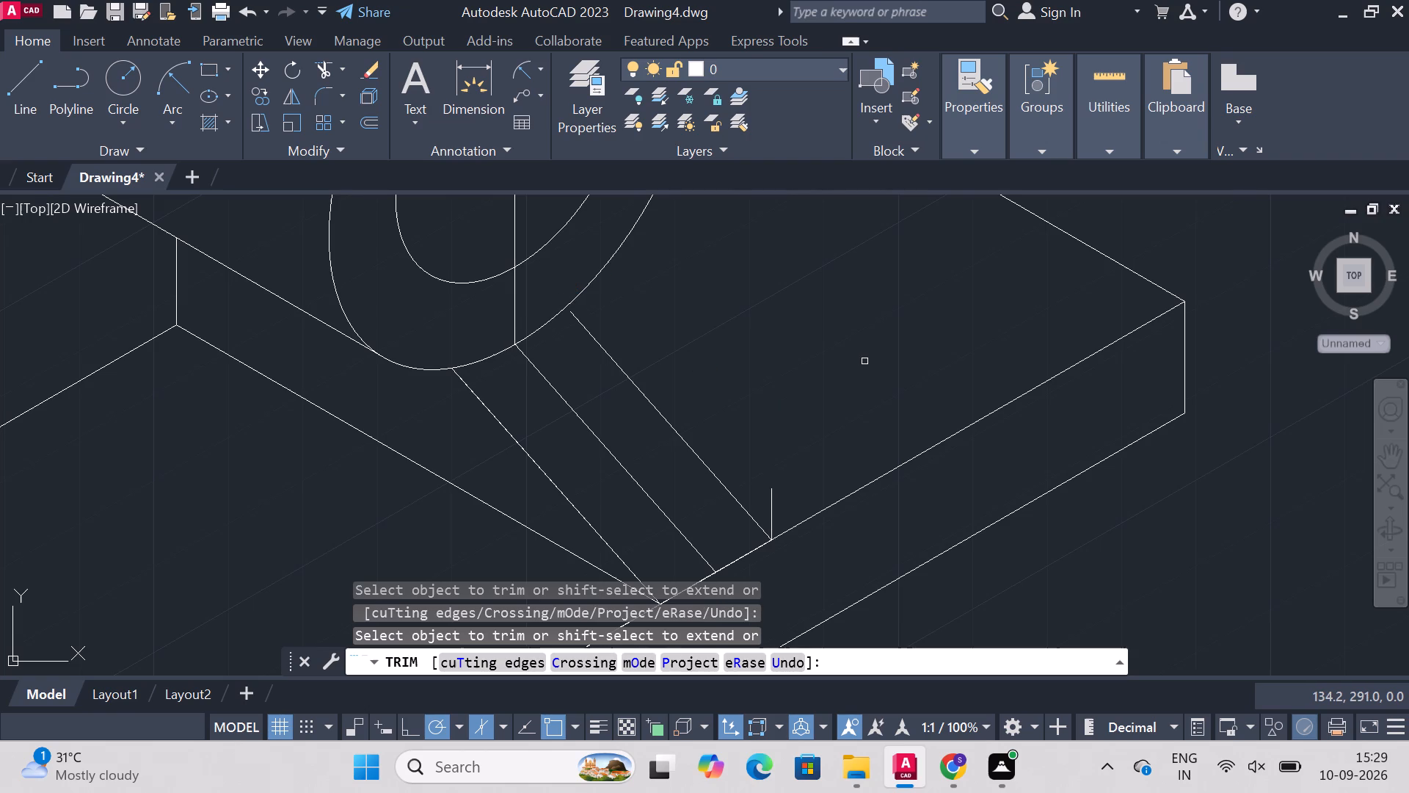
key(l)
key(Escape)
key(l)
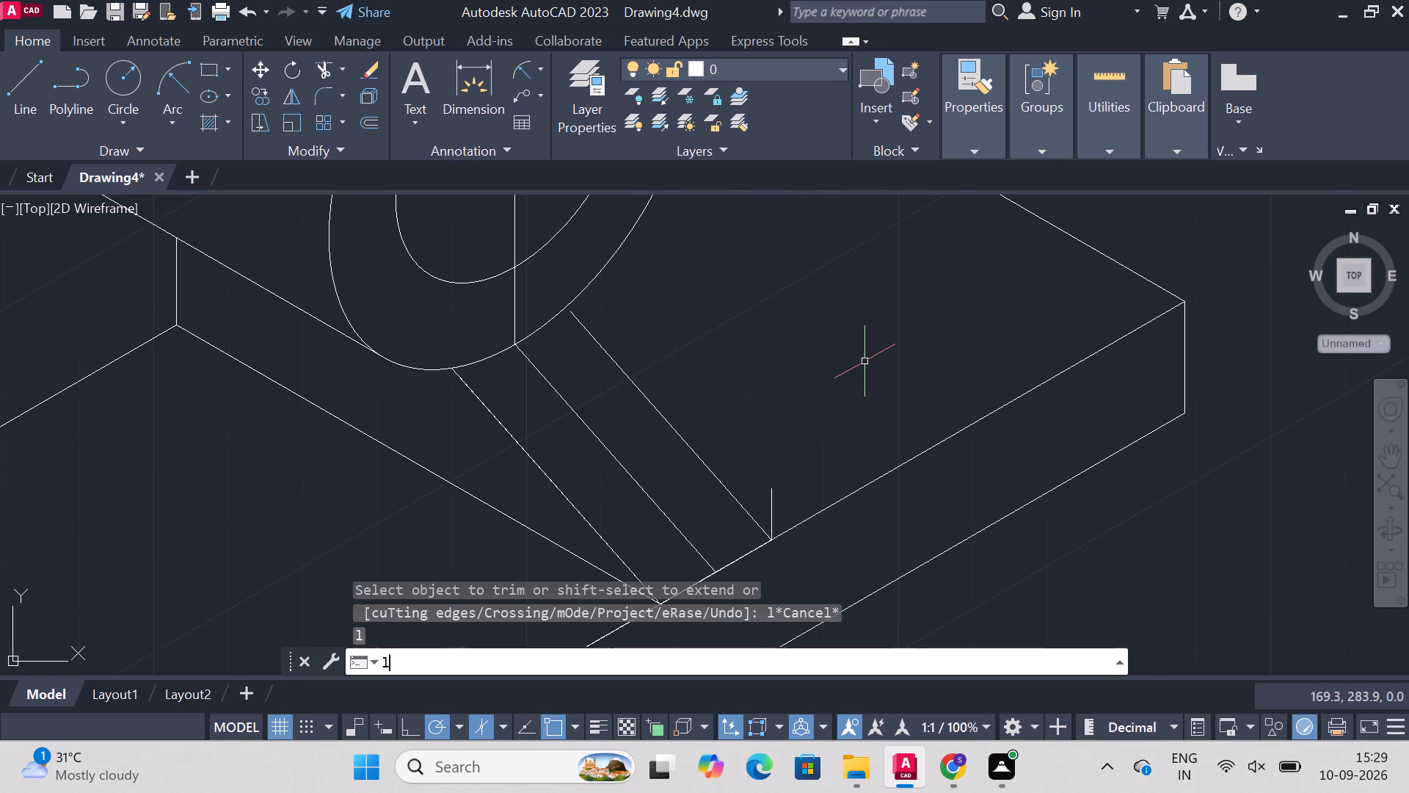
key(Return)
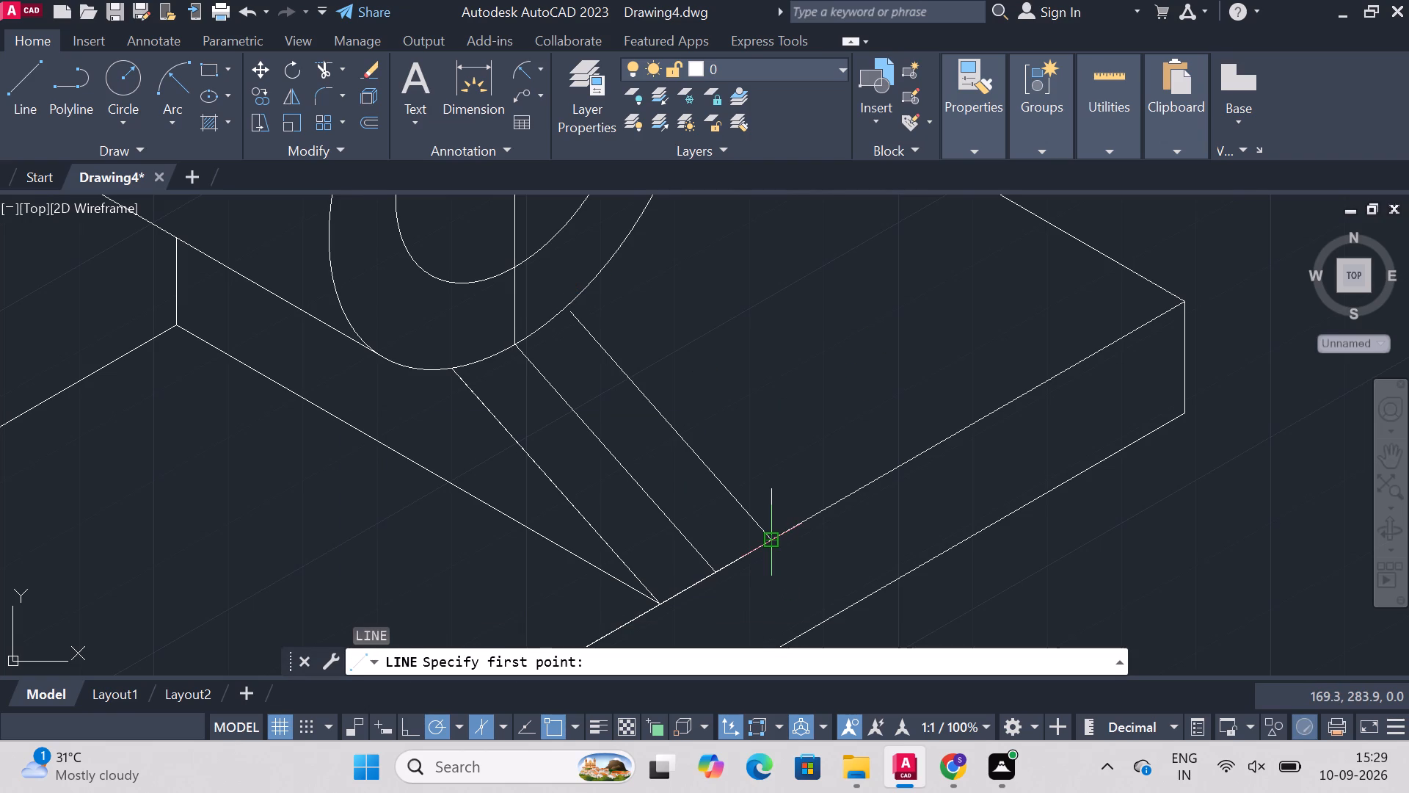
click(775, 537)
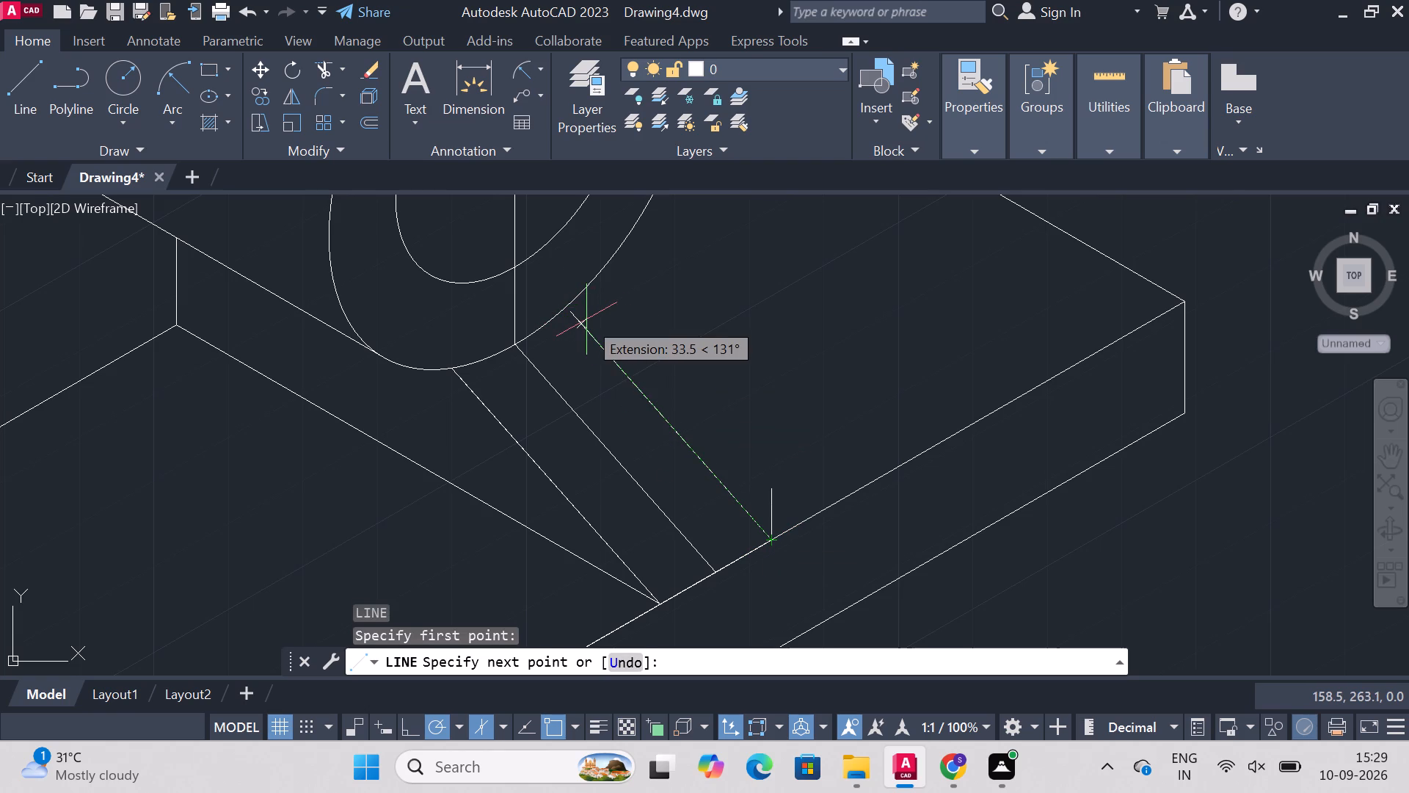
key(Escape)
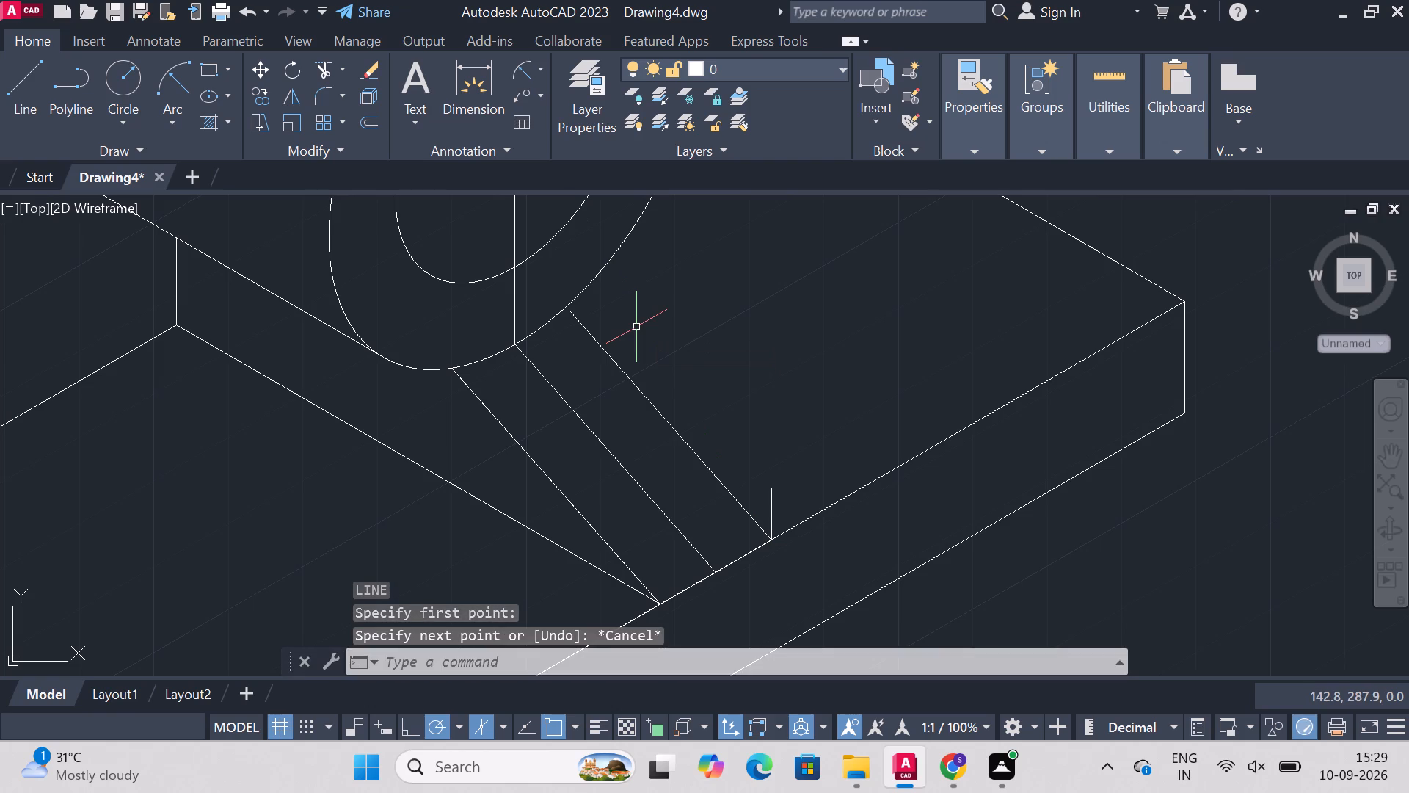
Draw a line extending the upper rib line from its top end to a point inside the boss's outer circle.
text(line)
key(Return)
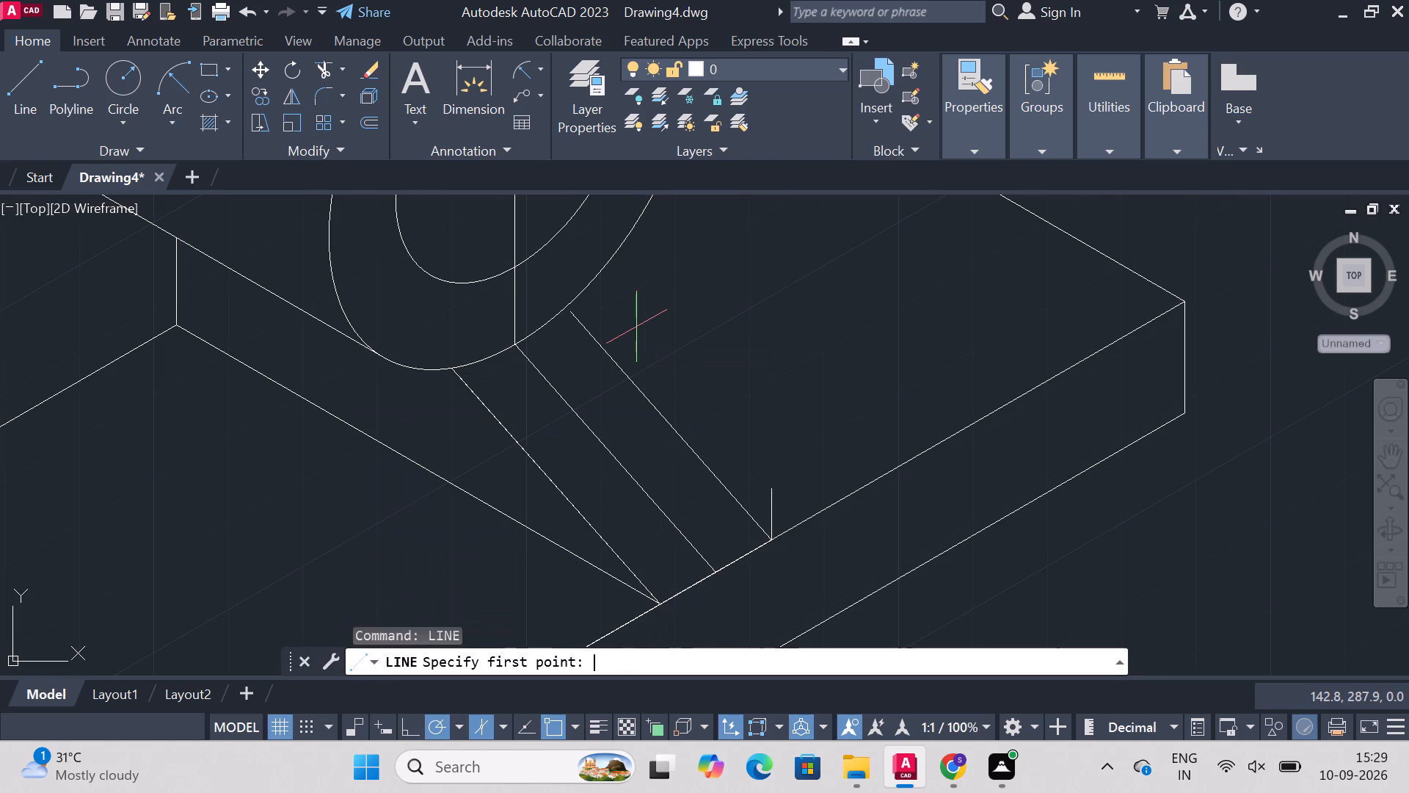
click(594, 336)
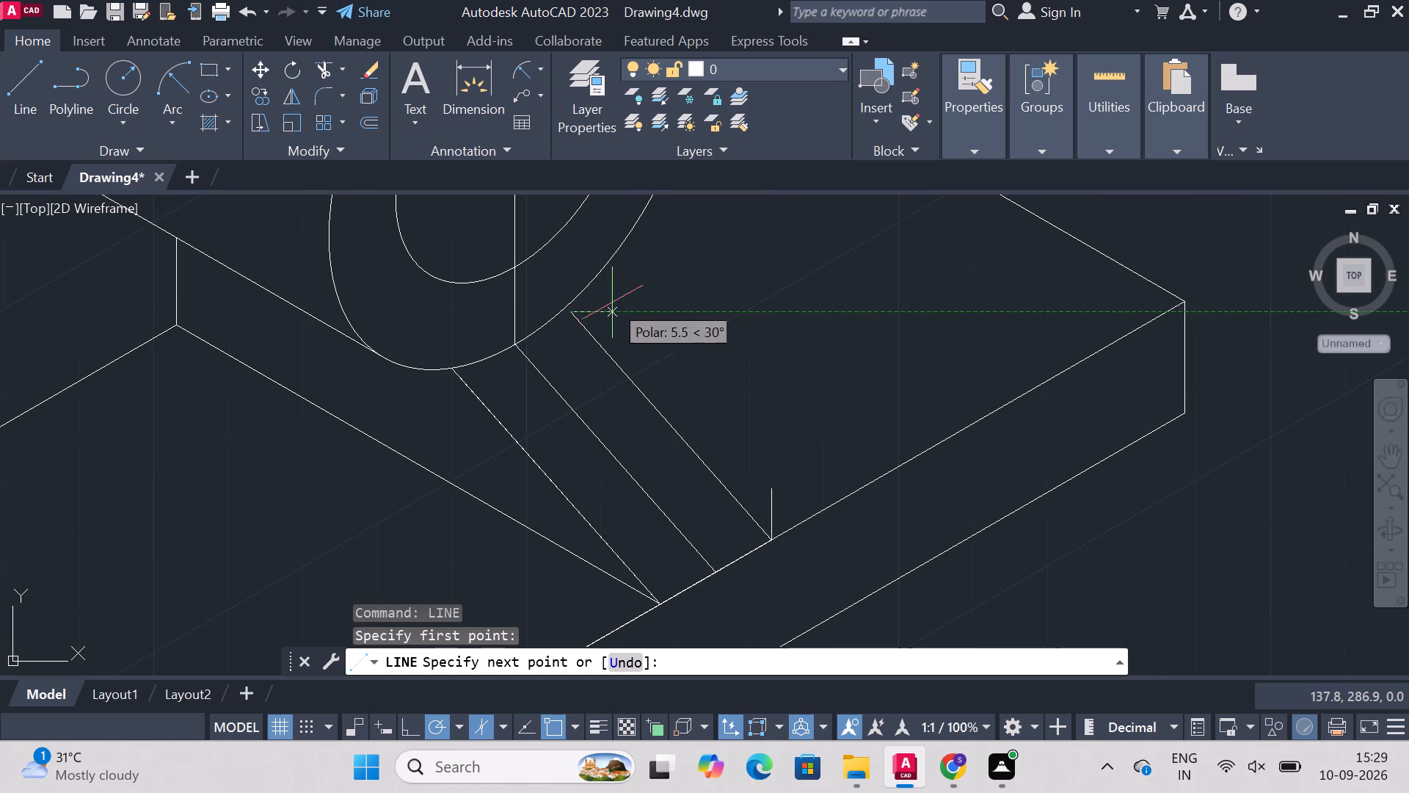
click(551, 289)
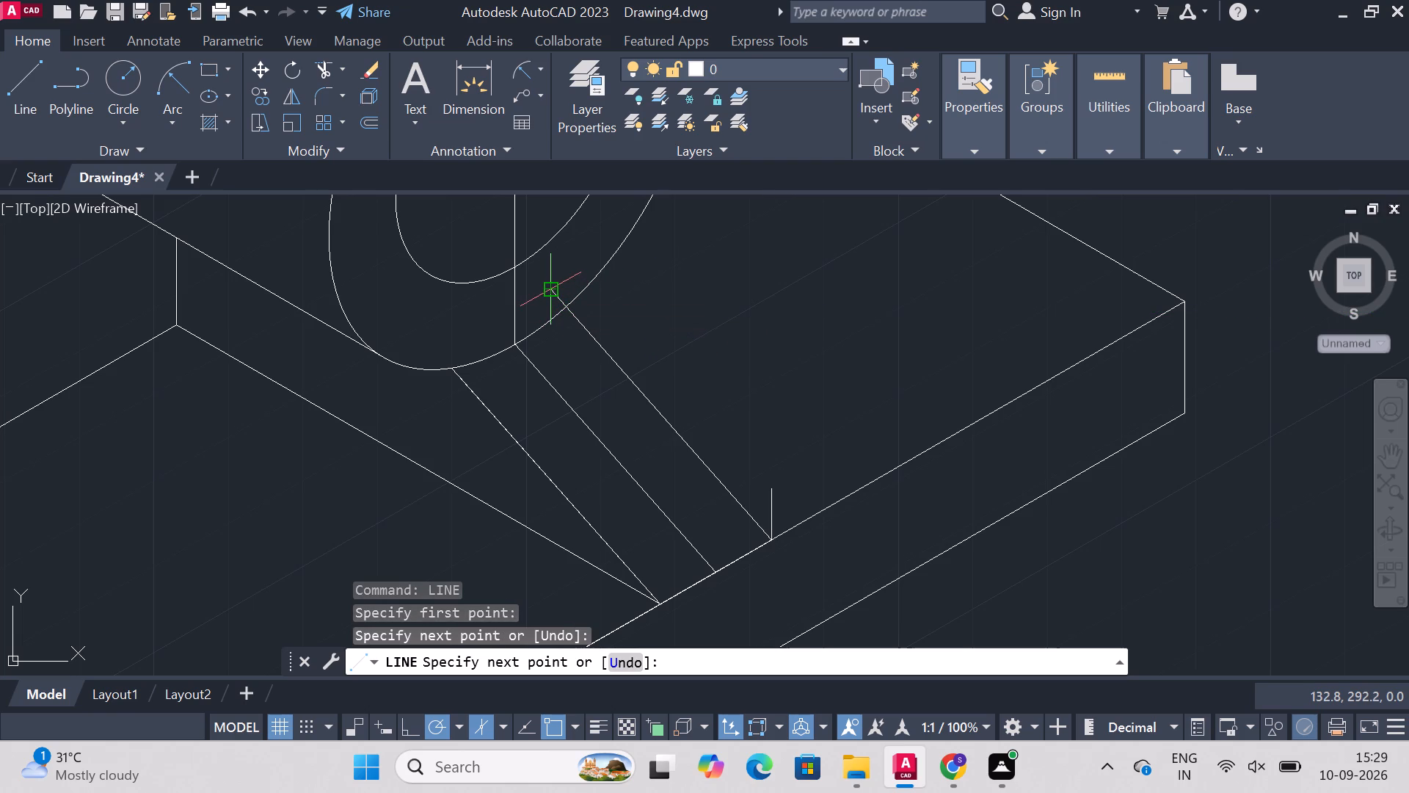
key(Escape)
Trim the extended rib line's excess inside the boss and remove the short vertical marker on the base's front edge.
text(tro)
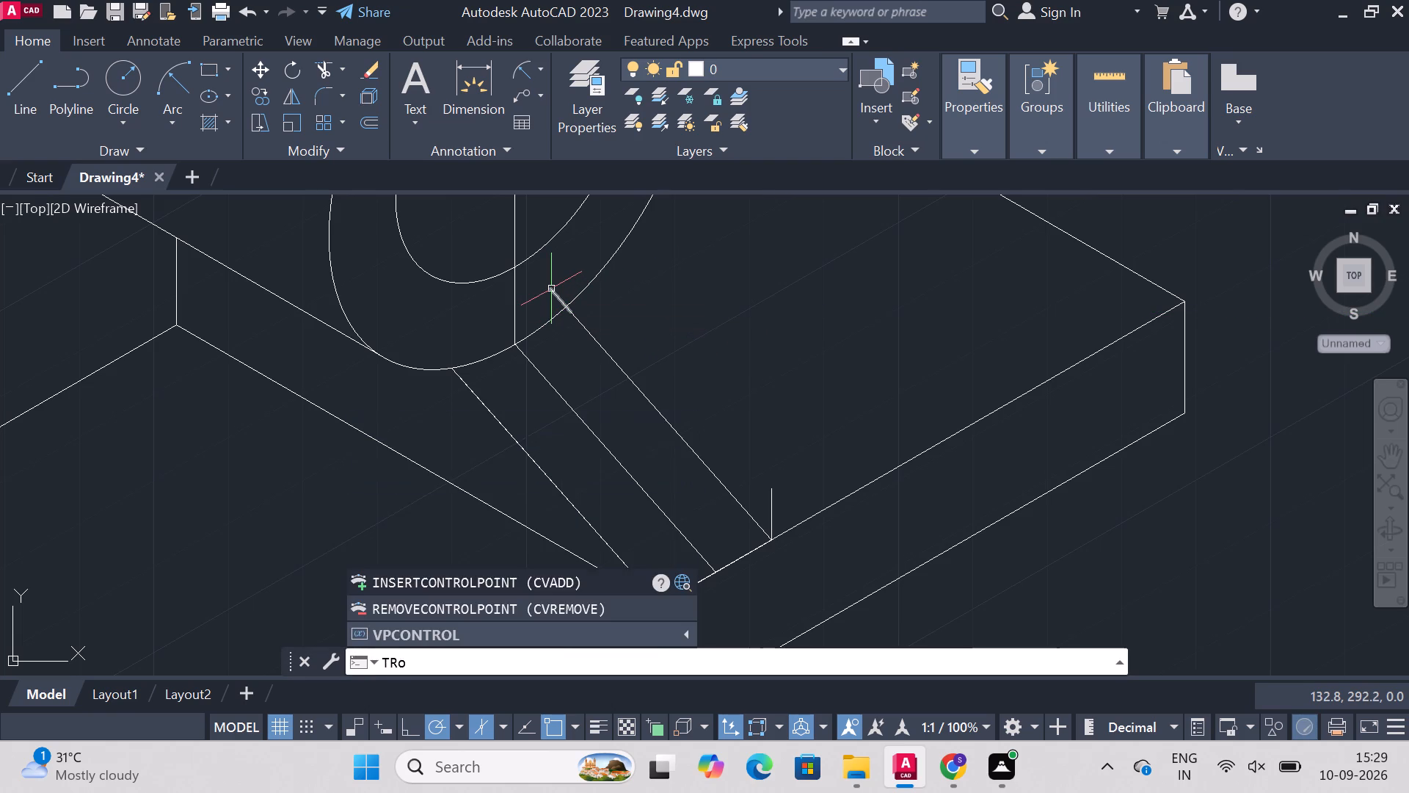
key(BackSpace)
text(im)
key(Return)
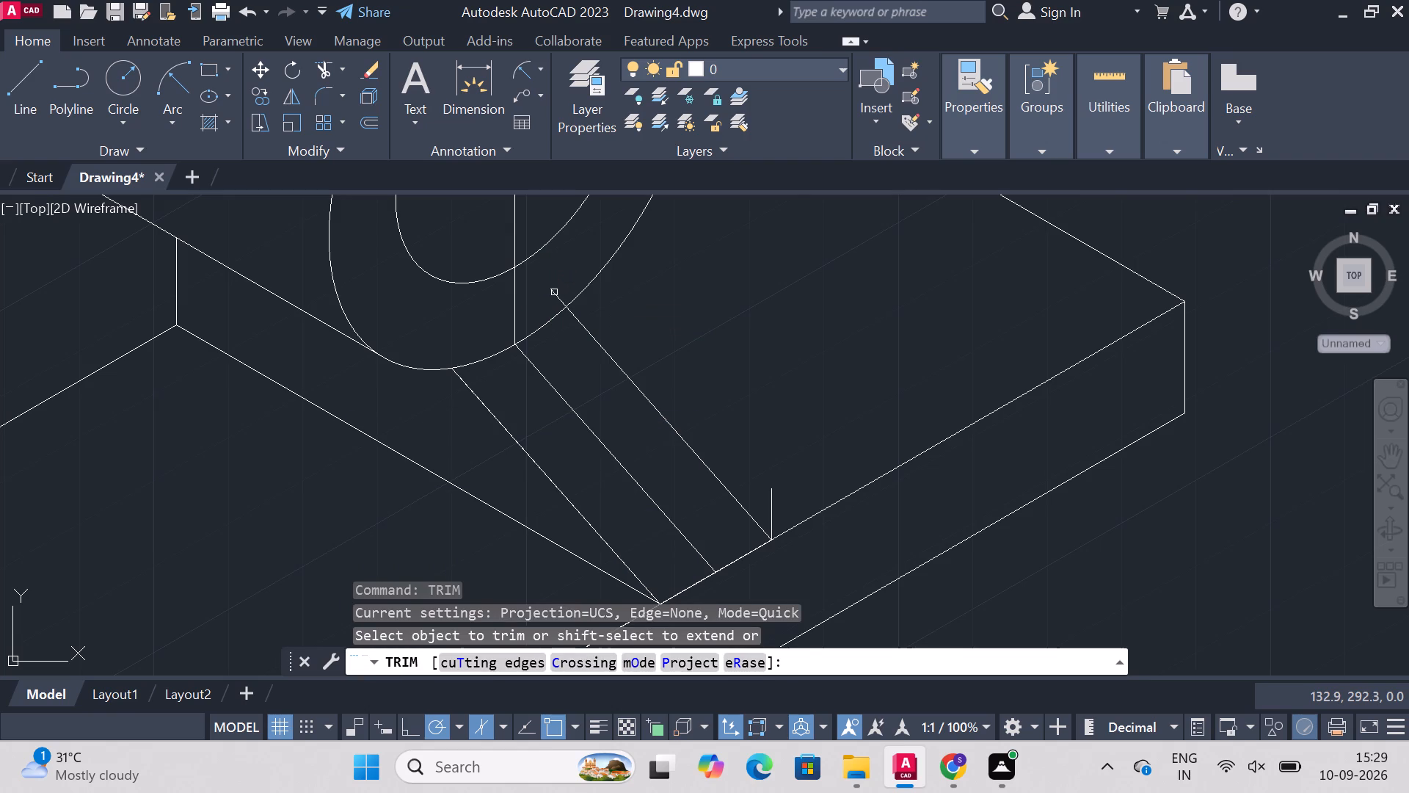
click(553, 292)
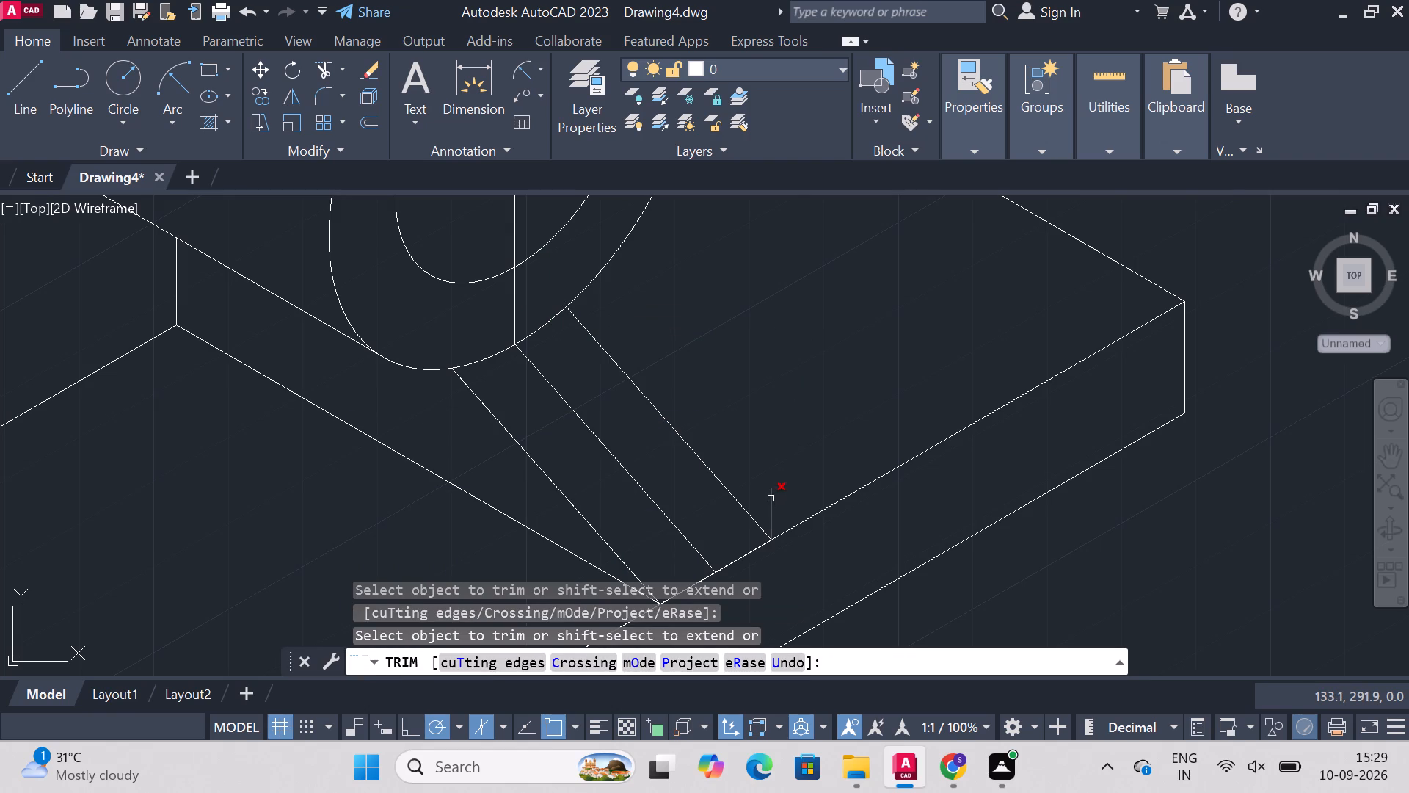
click(771, 497)
key(Escape)
key(Escape)
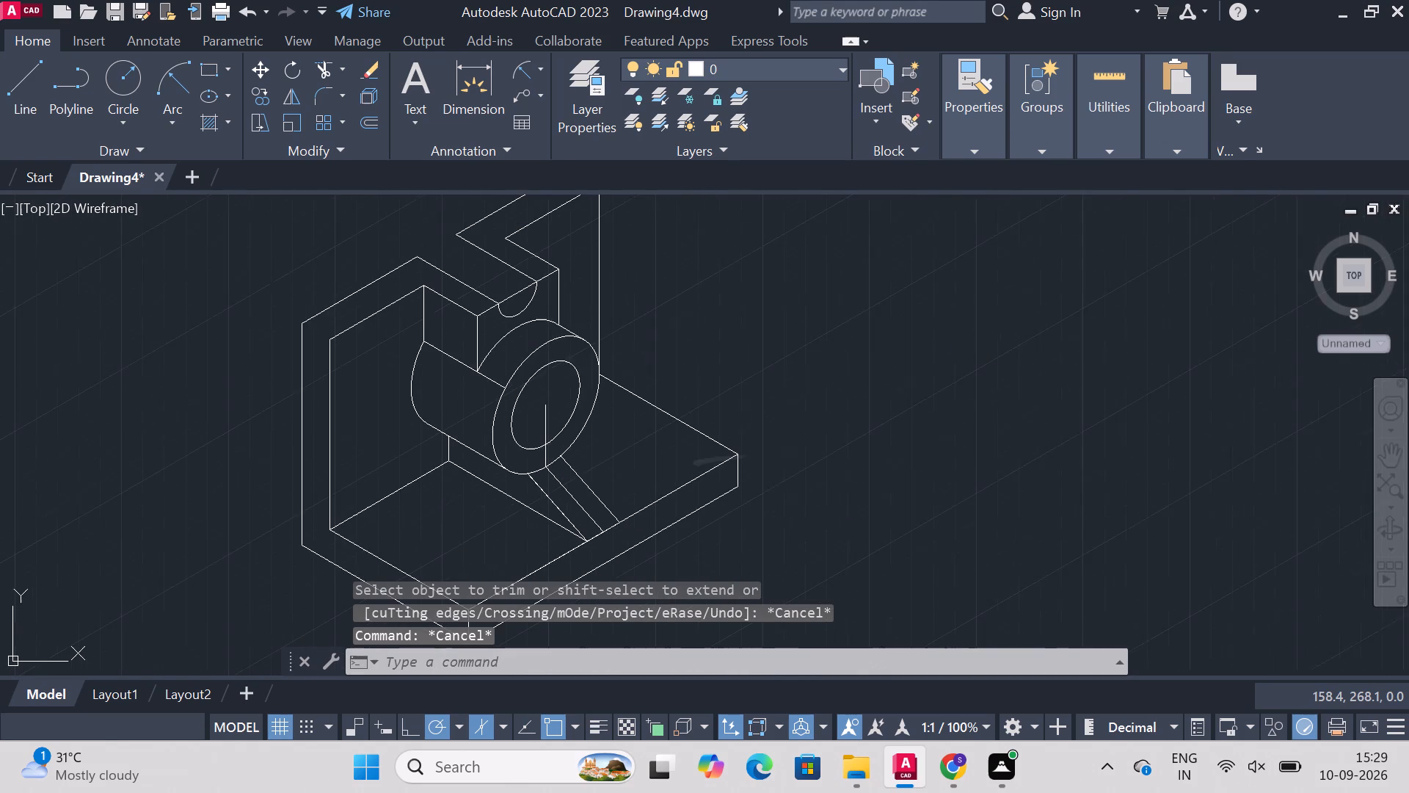
Trim away the vertical line inside the boss and its hole, and remove the middle rib line.
text(trim)
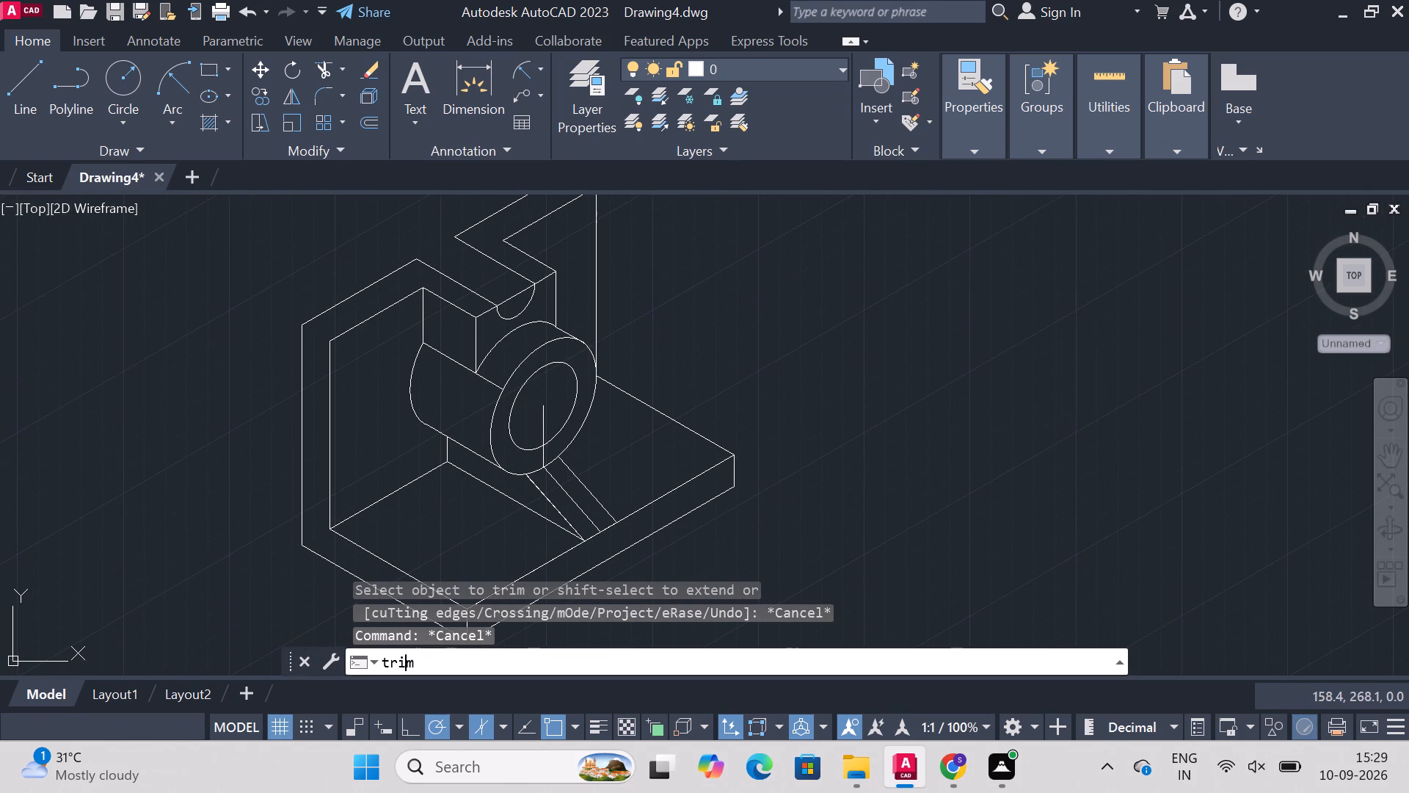
key(Return)
click(545, 418)
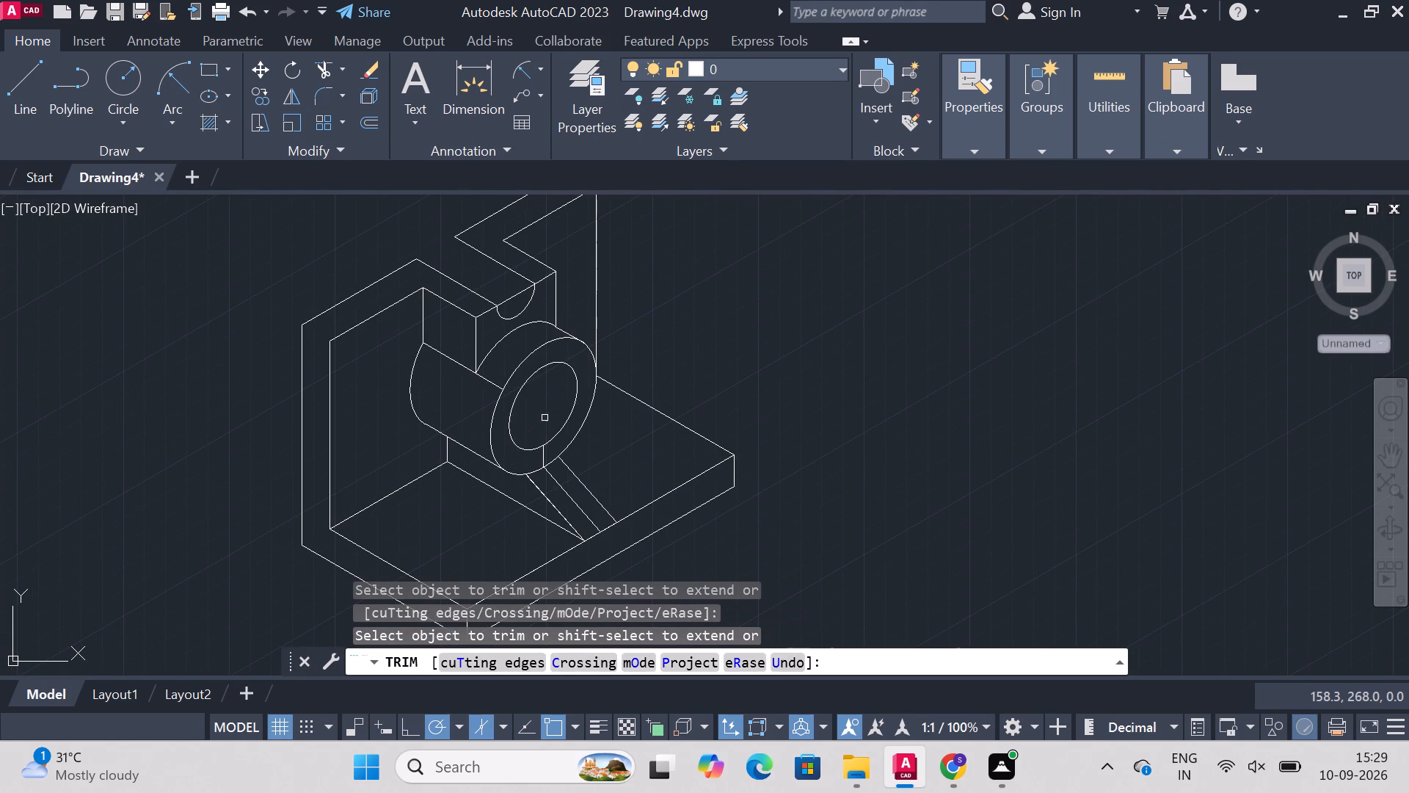
click(540, 456)
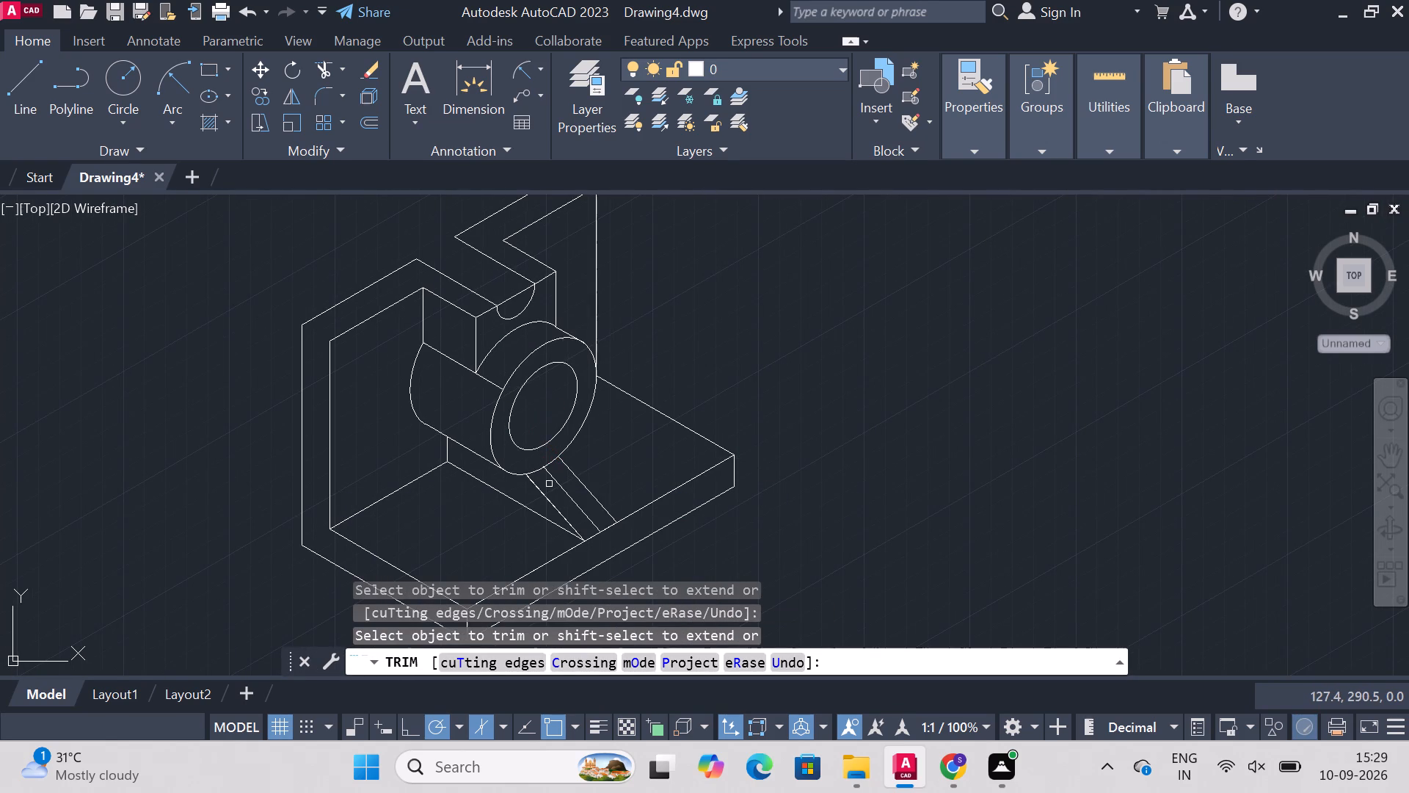
click(558, 487)
key(Escape)
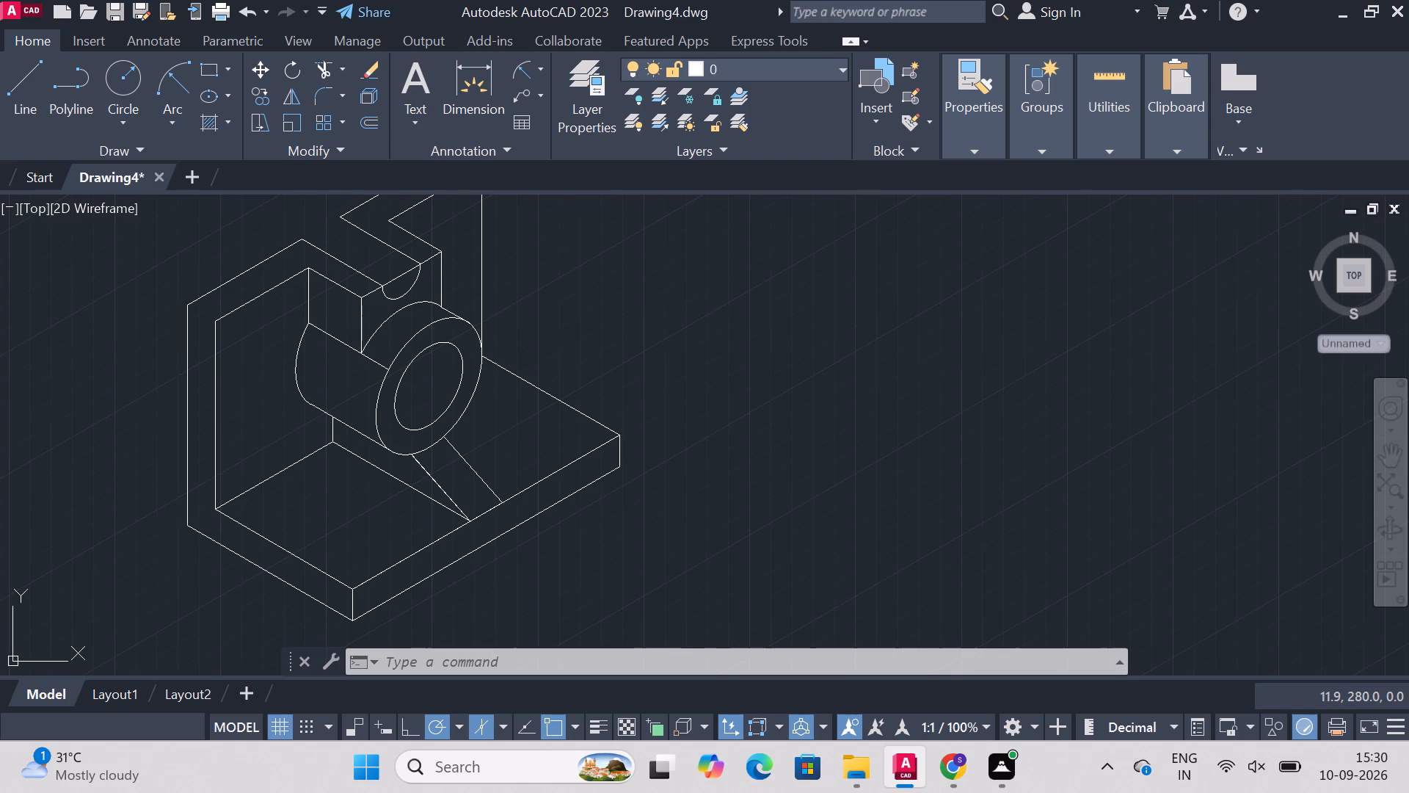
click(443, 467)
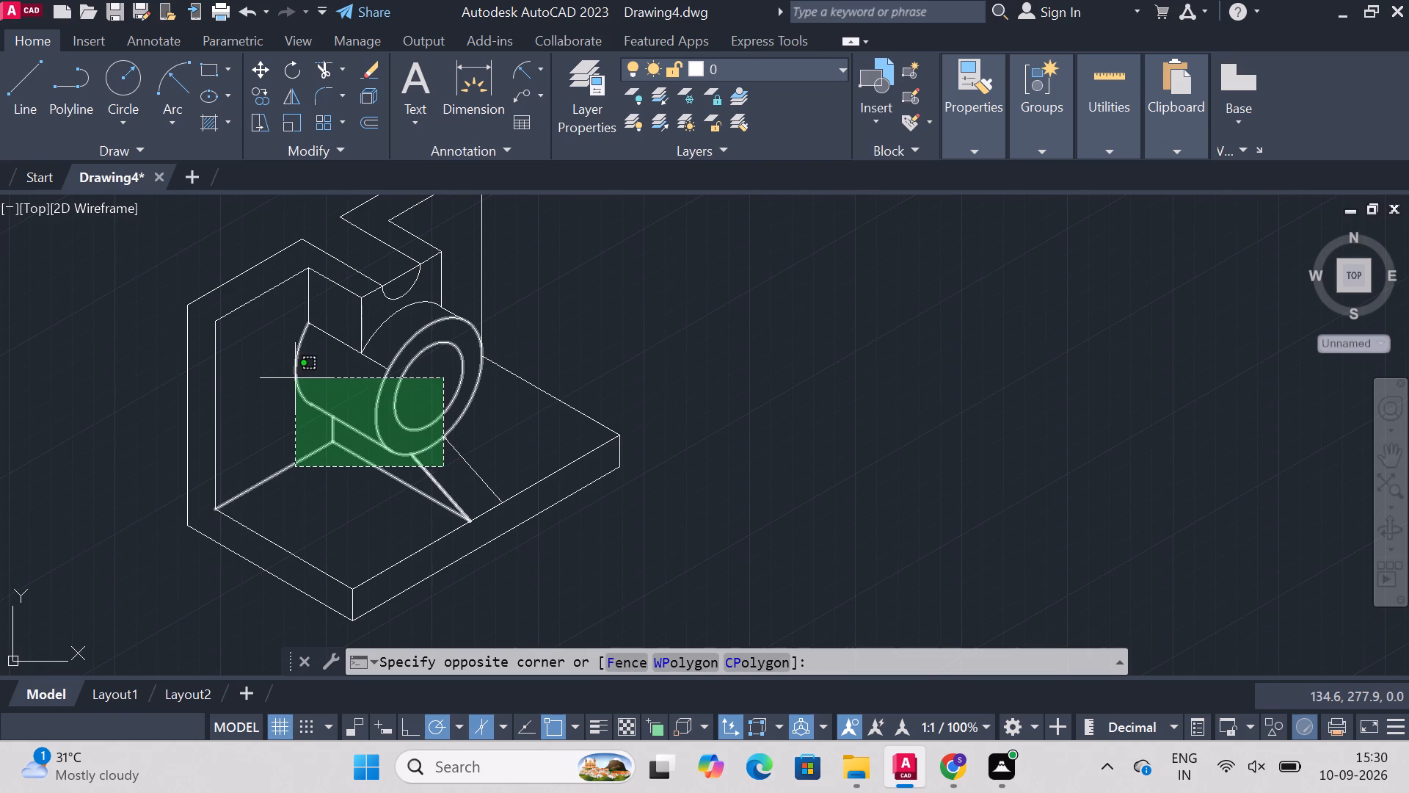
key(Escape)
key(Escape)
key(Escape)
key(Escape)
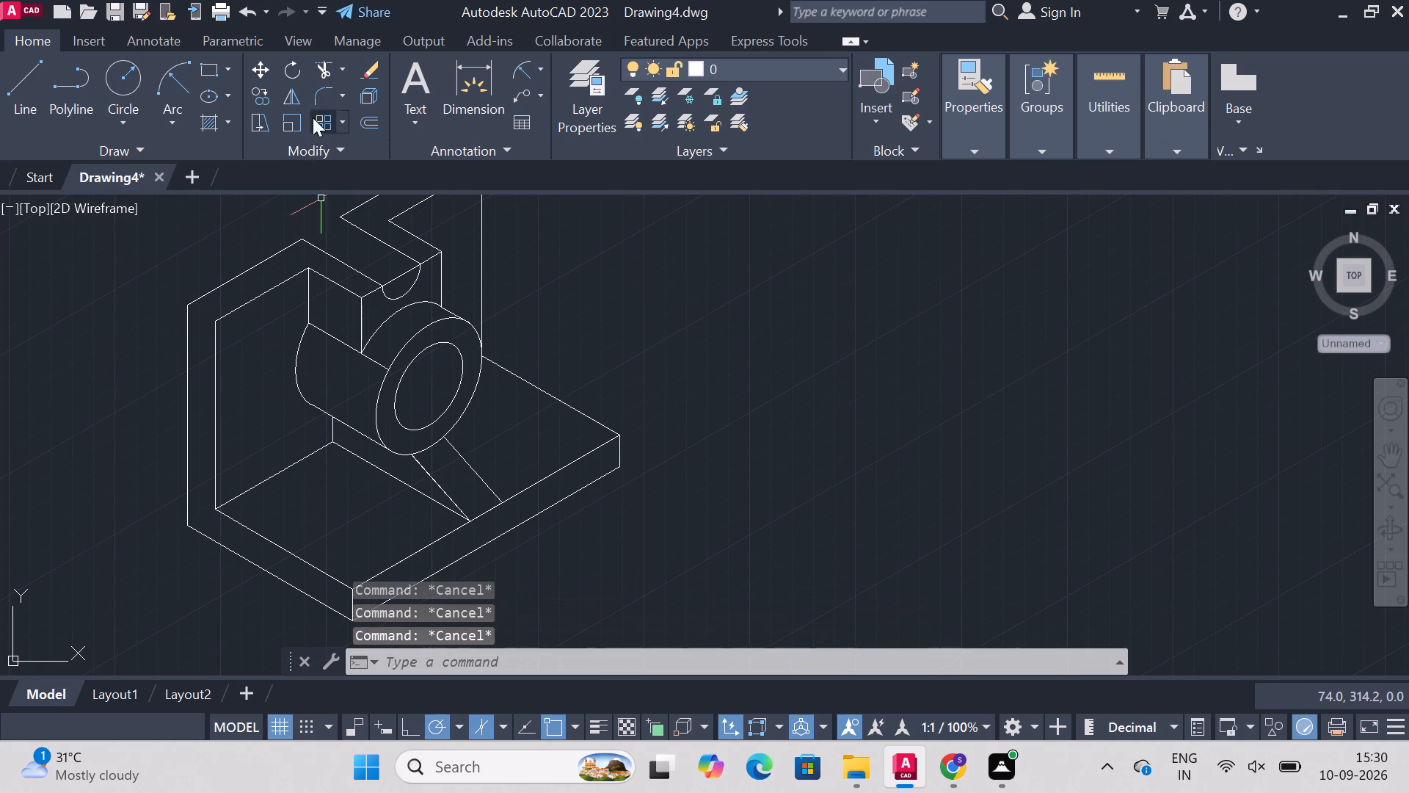
Fillet the inner upper corner of the upright plate's near side with radius 25.
click(313, 106)
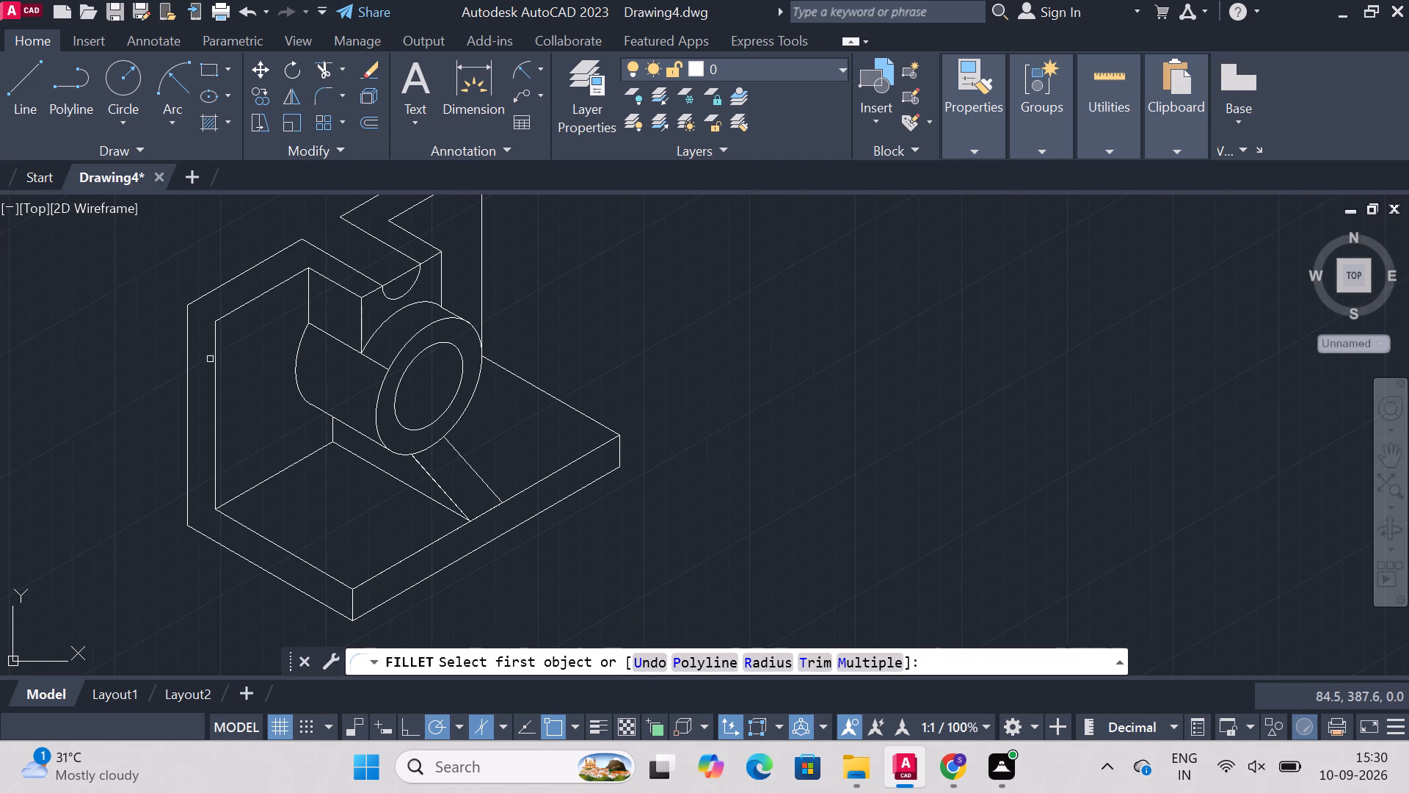
click(216, 355)
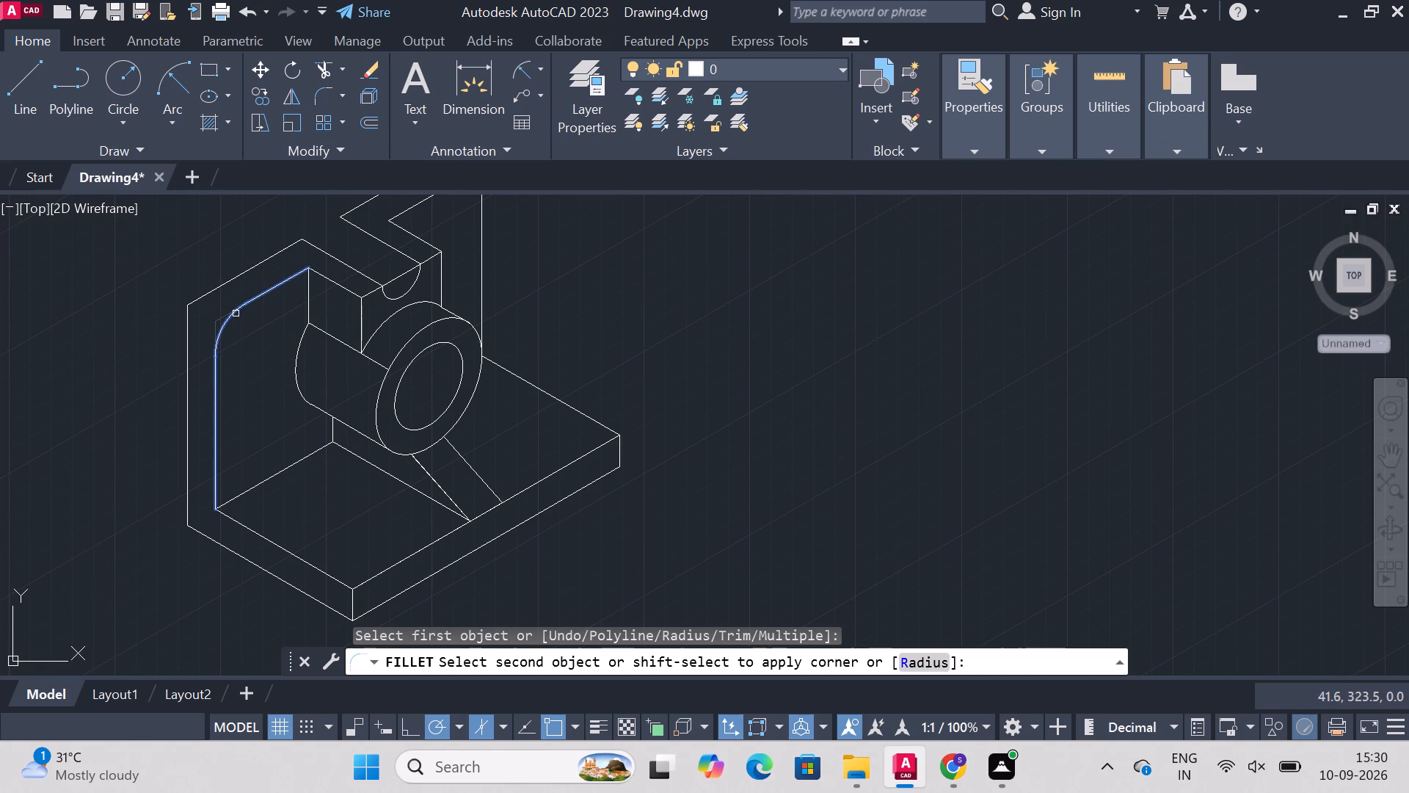
click(236, 314)
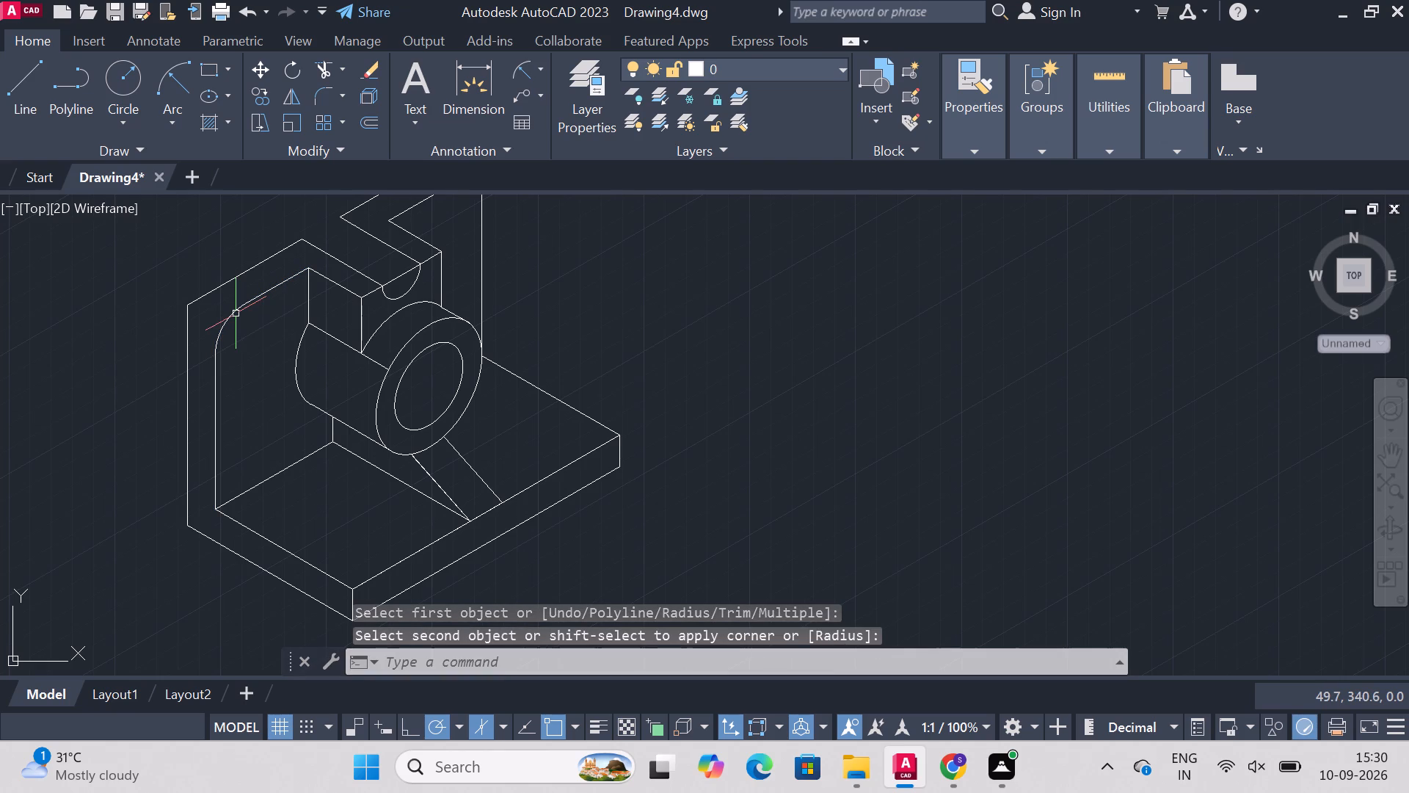
Check the radius of the inner corner fillet with a radius dimension.
click(515, 65)
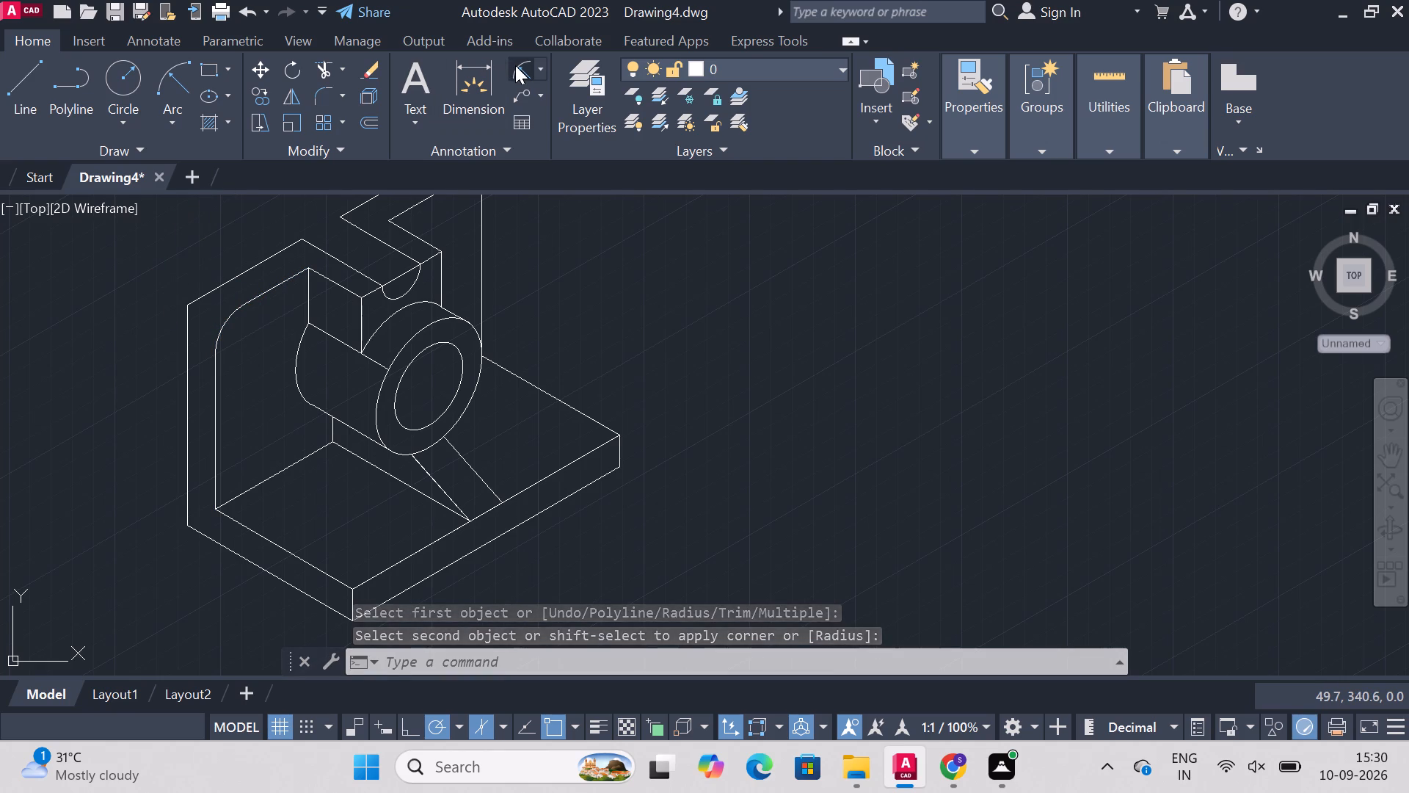
click(222, 325)
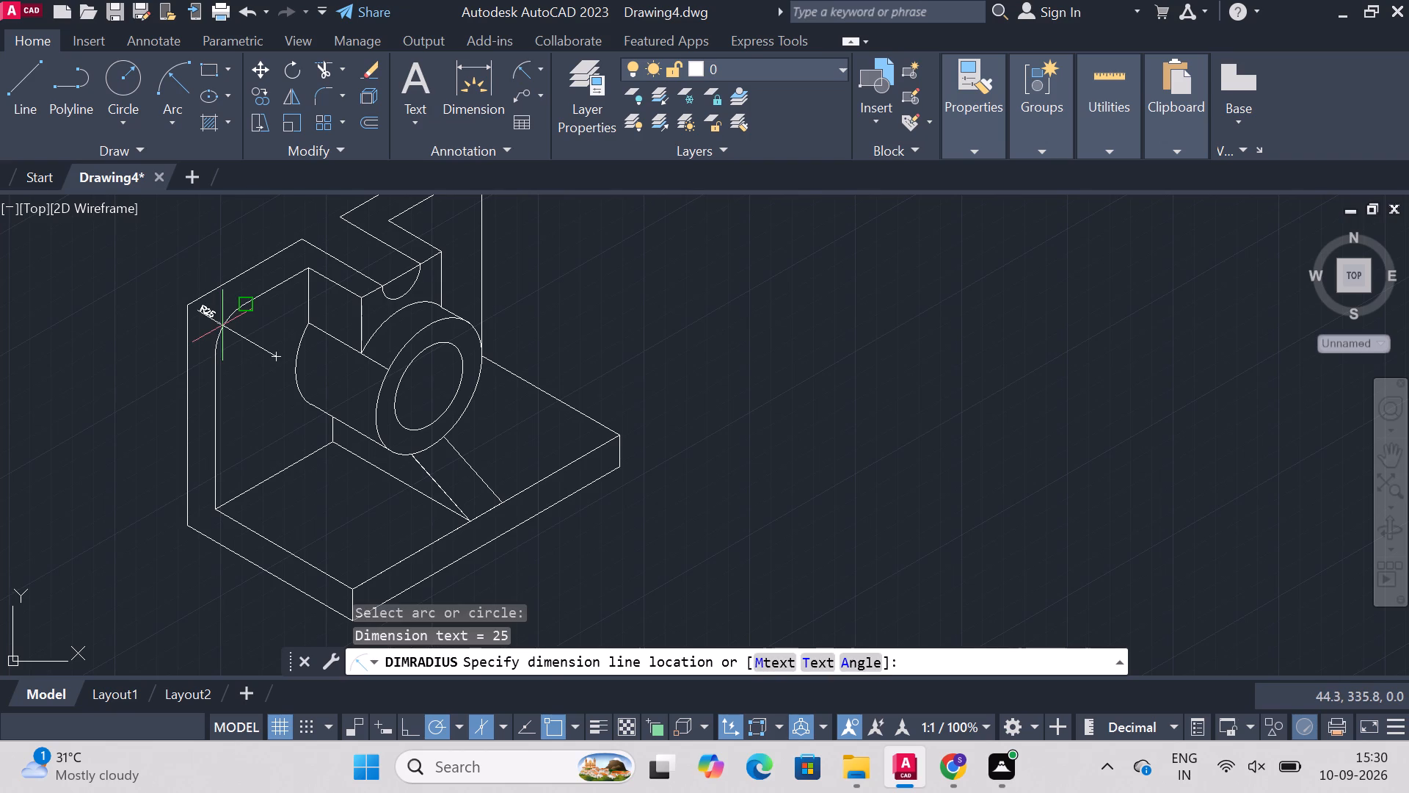
key(Escape)
Fillet the matching outer upper corner of the upright plate with the same radius.
click(315, 91)
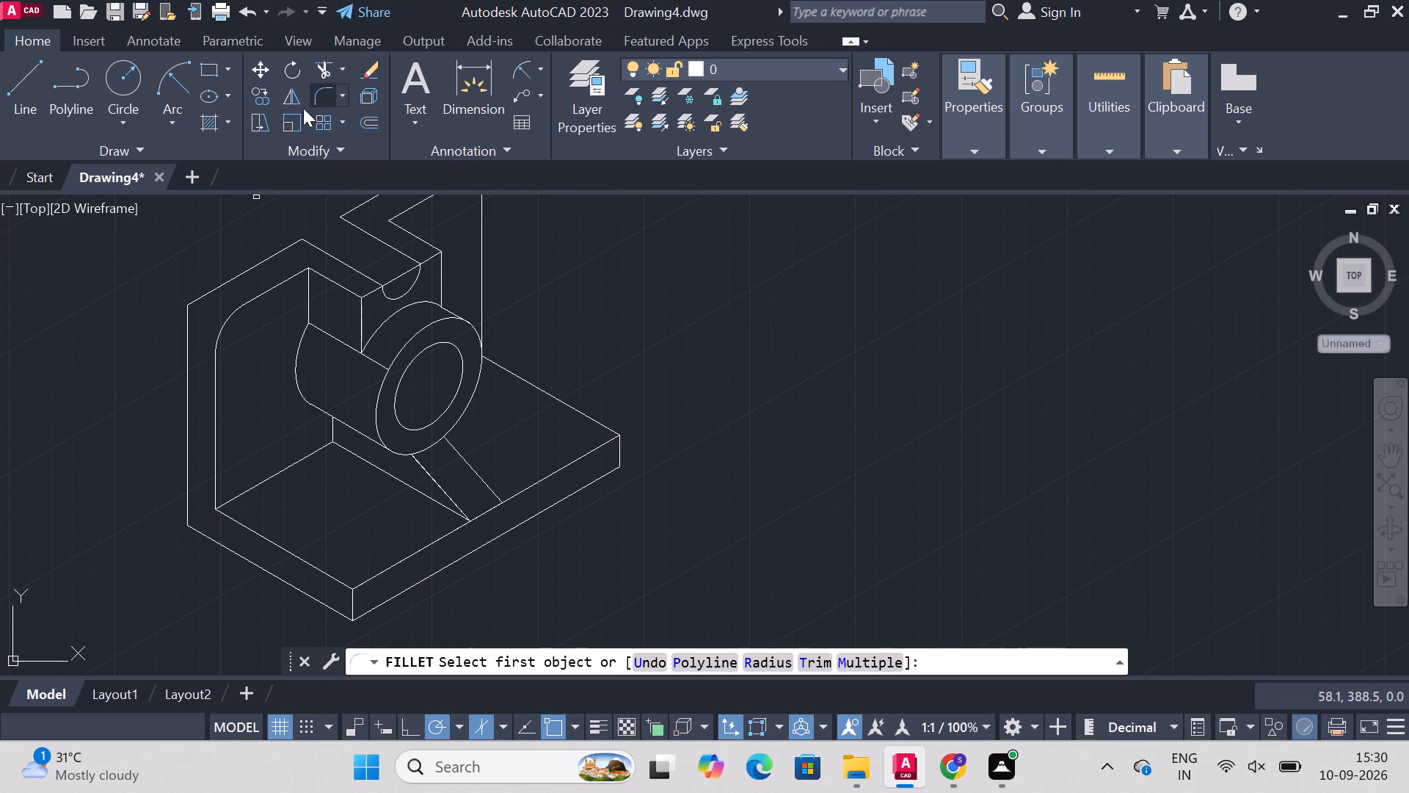
click(185, 327)
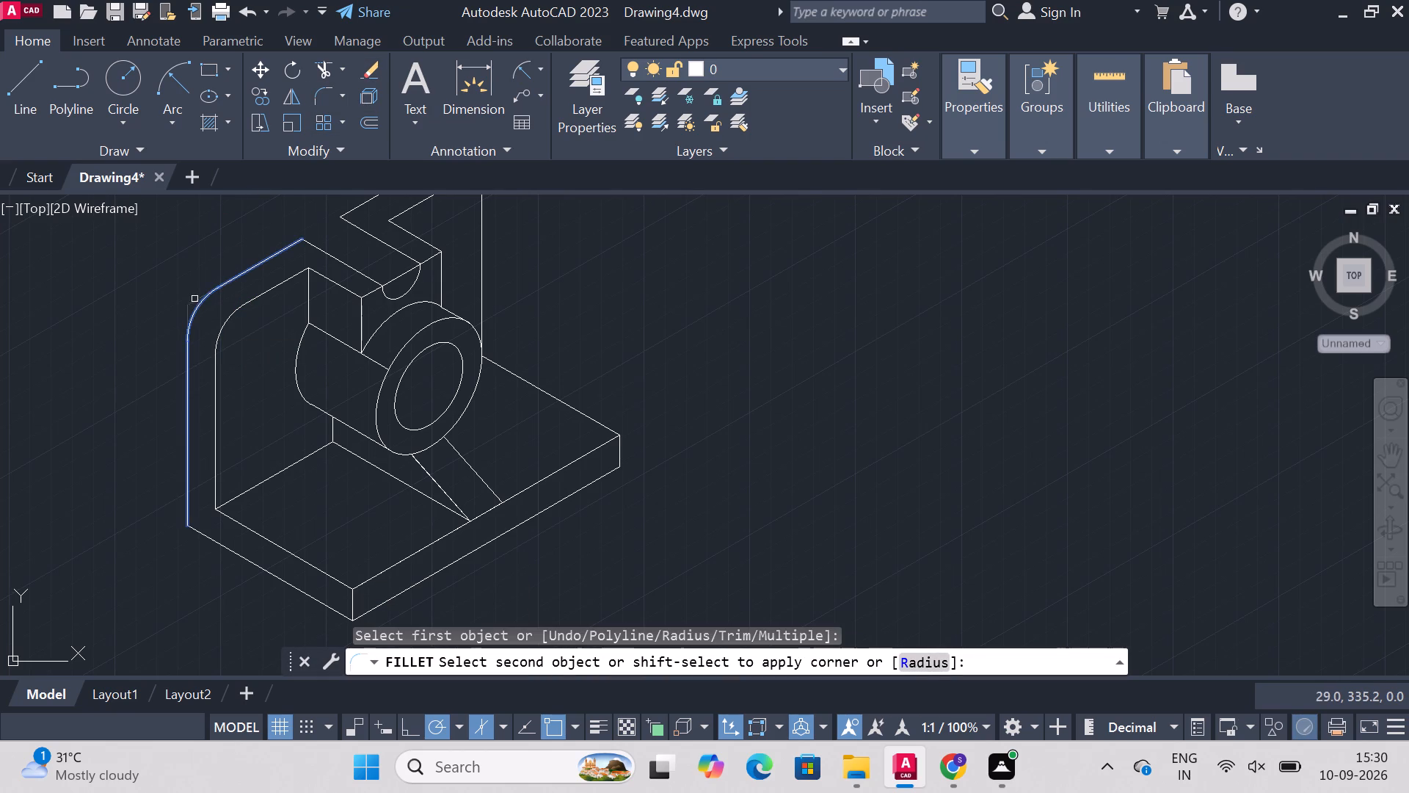
click(203, 296)
key(Escape)
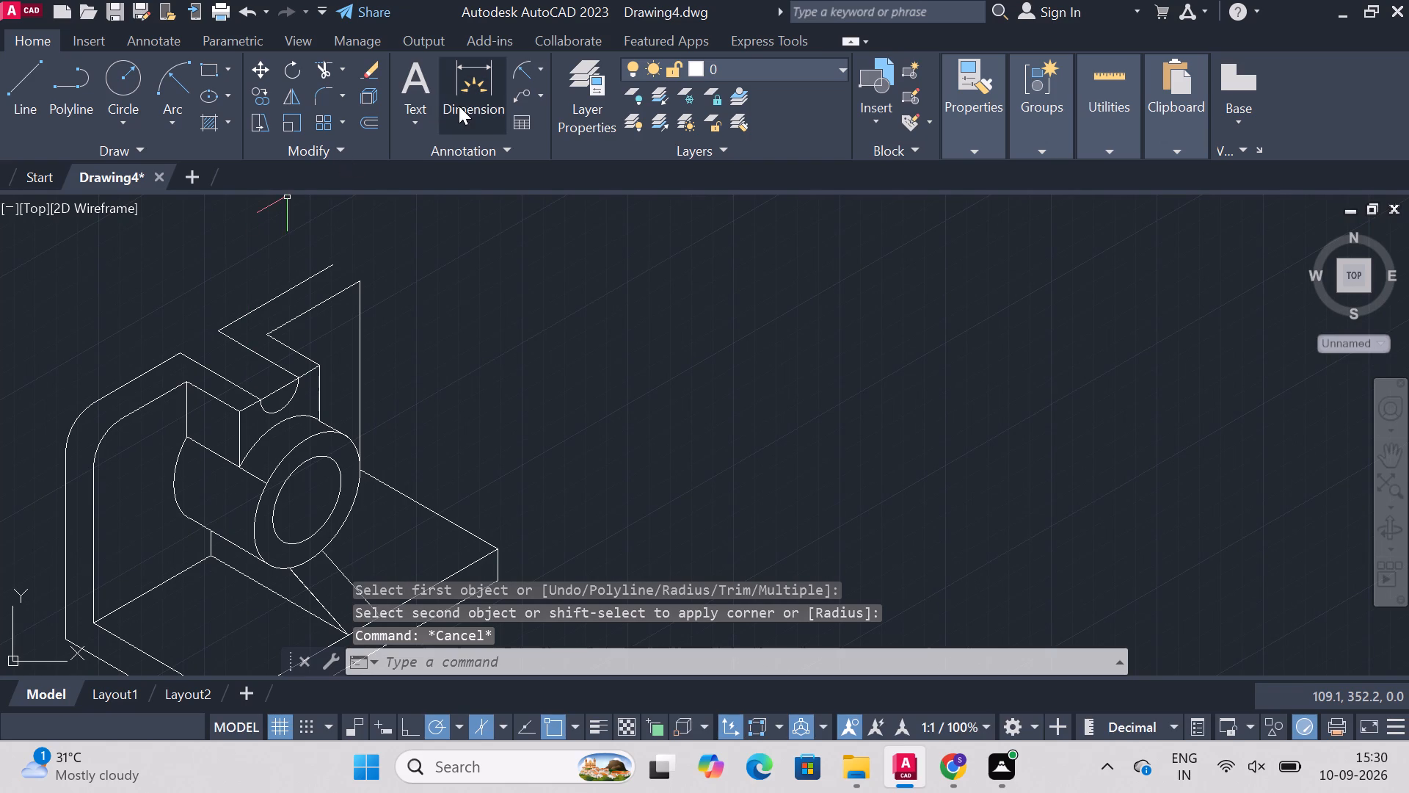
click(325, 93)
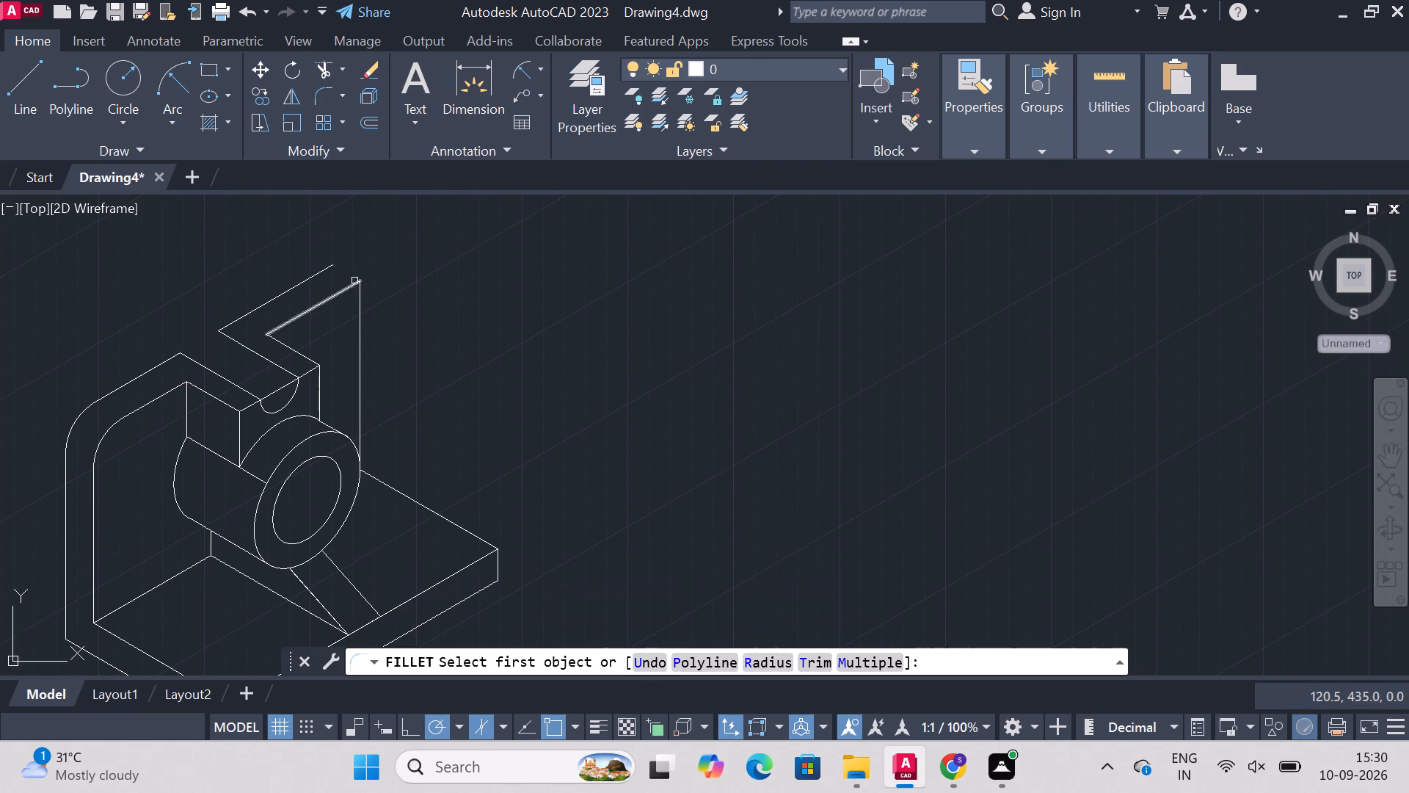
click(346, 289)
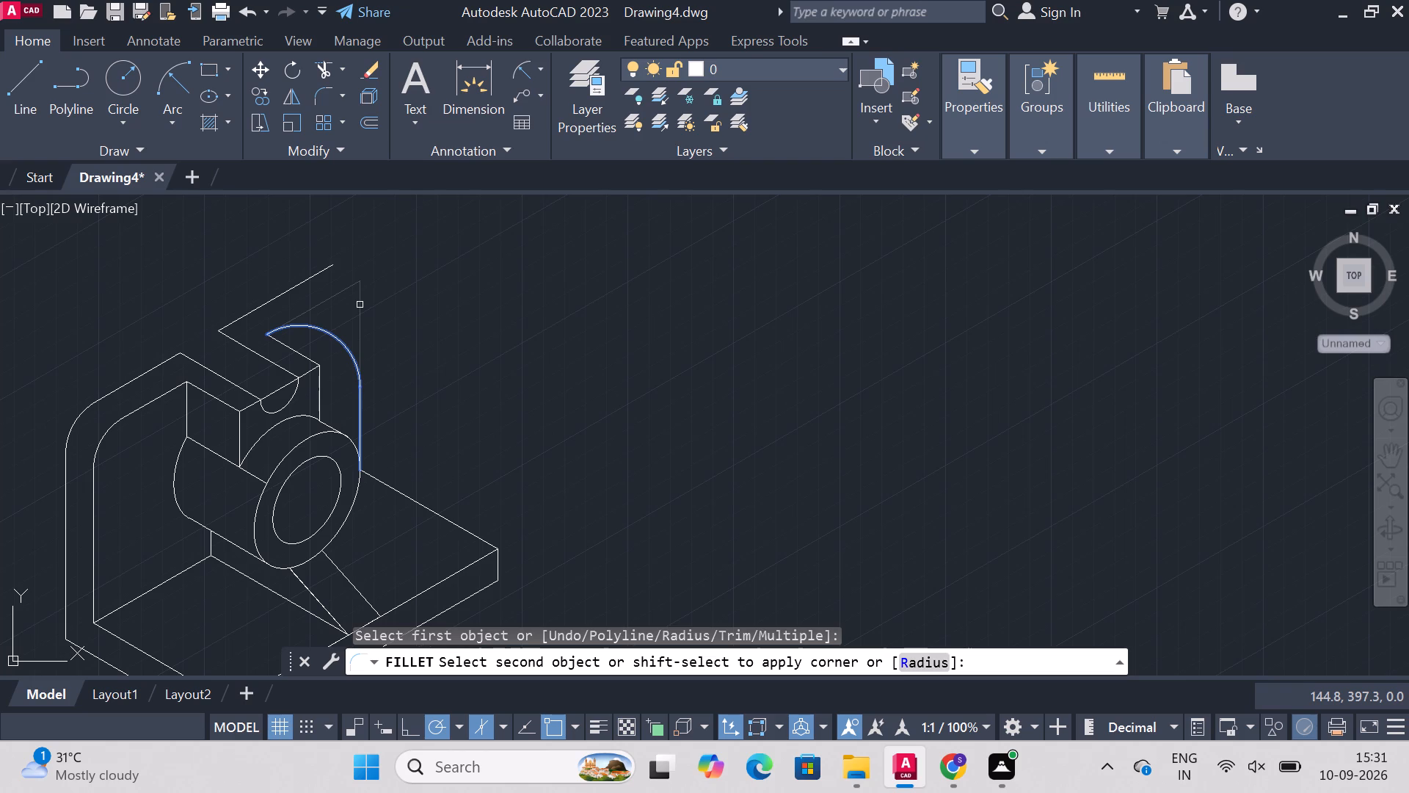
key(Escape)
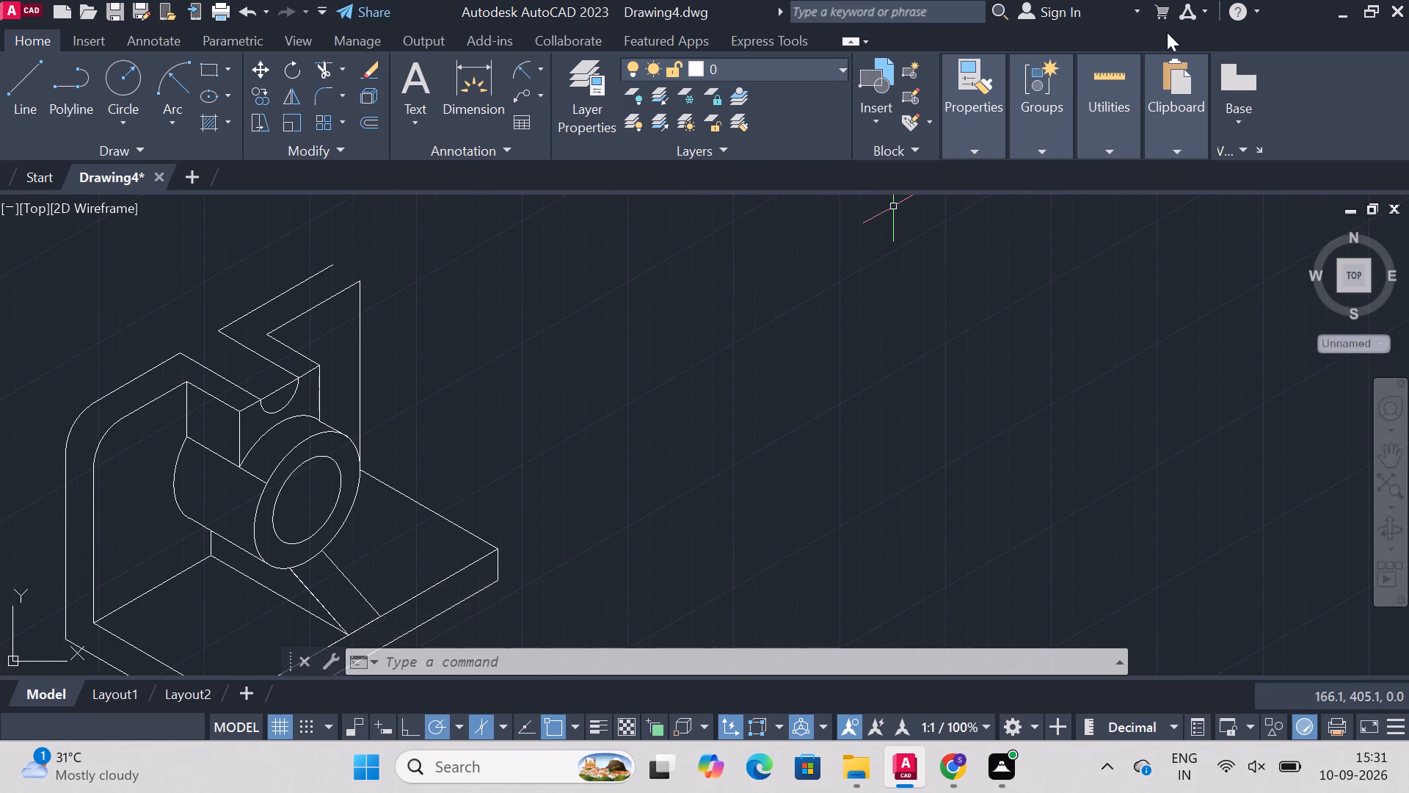
Measure the straight top edge between the inner corner fillet and the notch.
click(1109, 87)
click(139, 410)
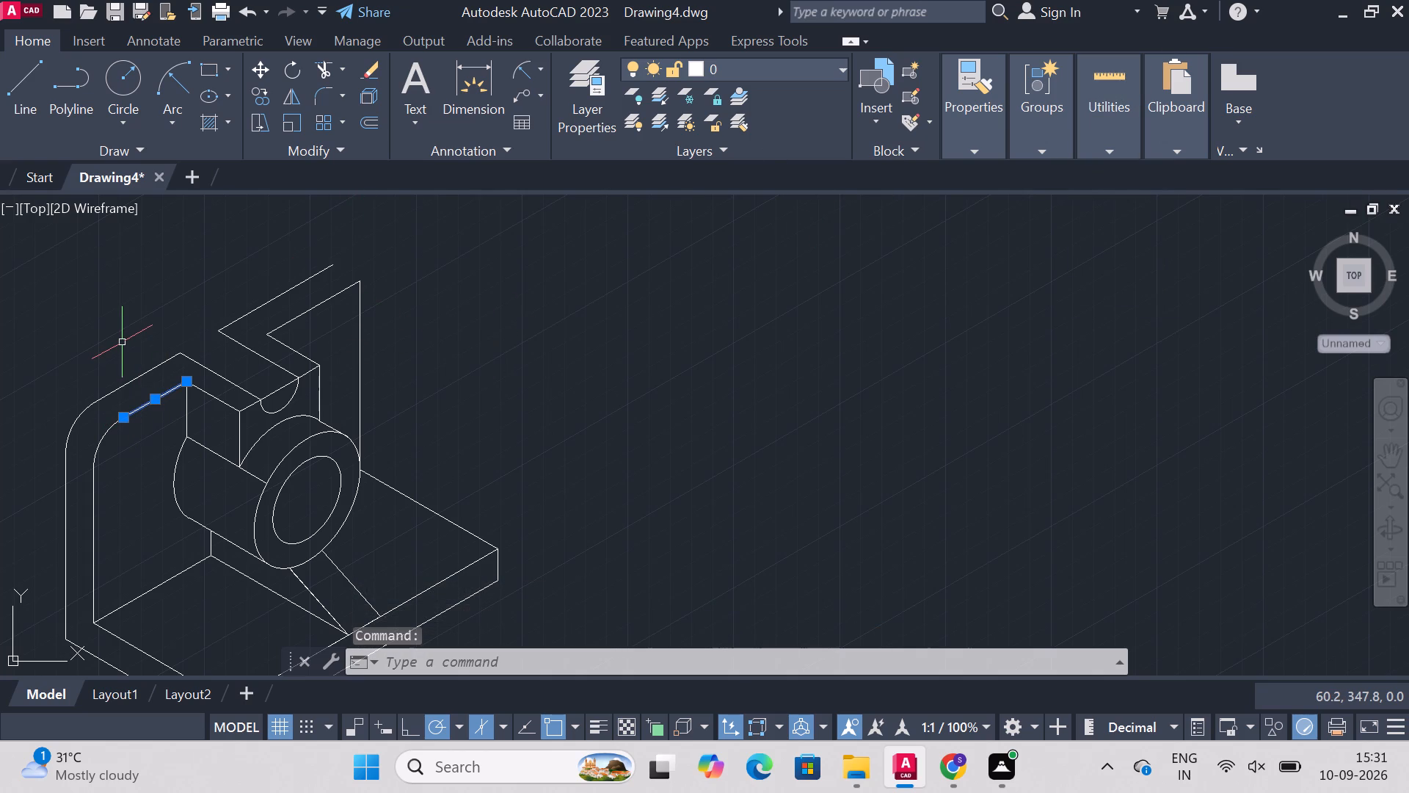
key(Escape)
key(Escape)
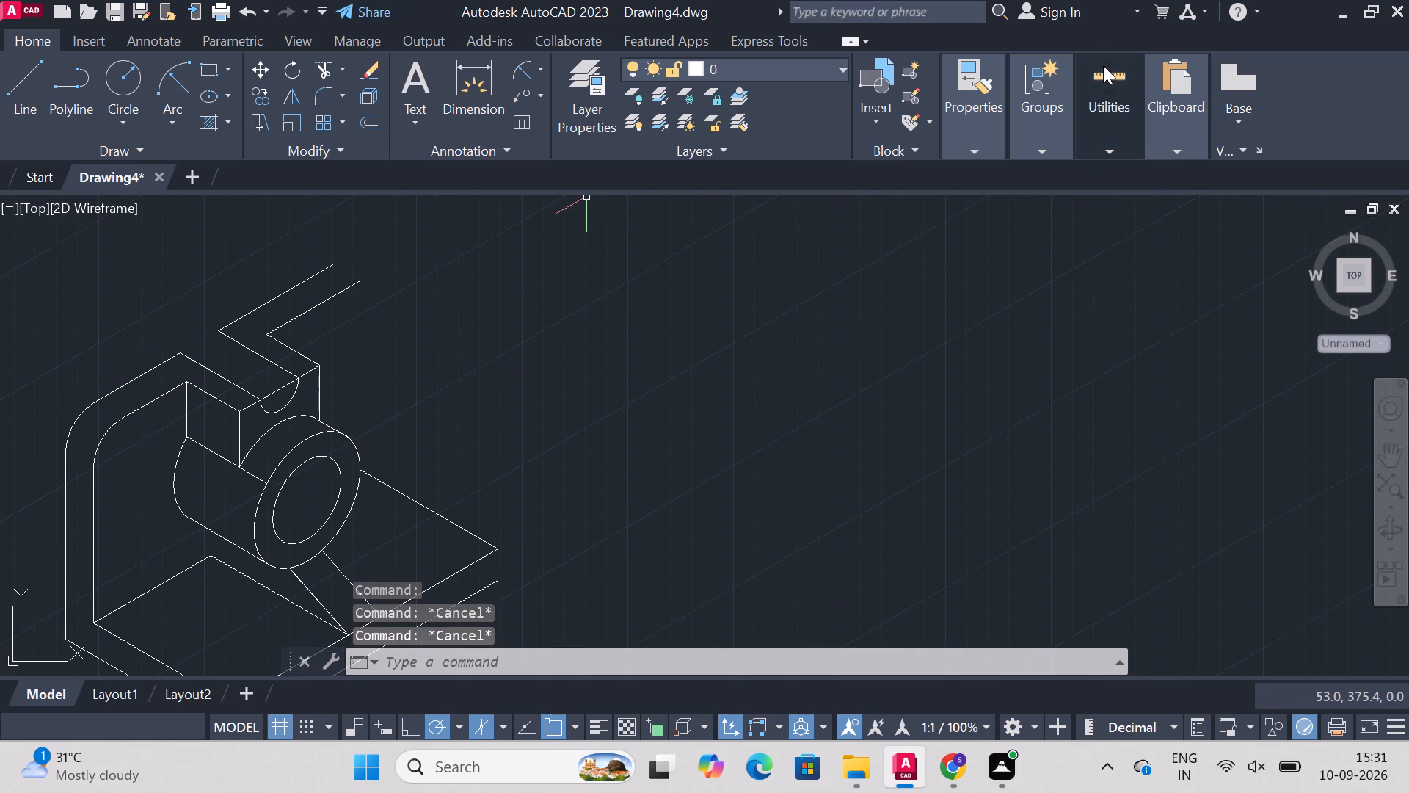
double_click(1109, 76)
click(1102, 180)
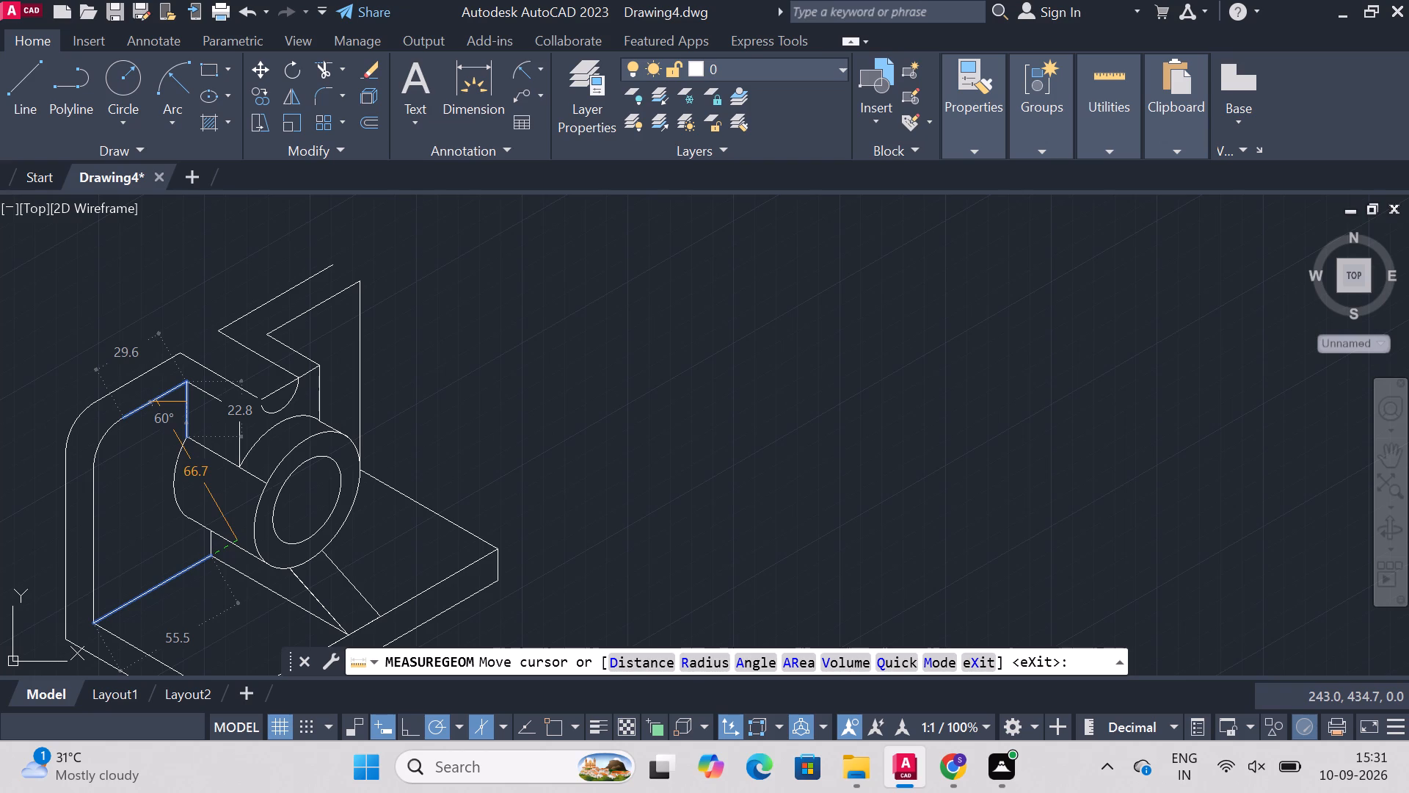
key(Escape)
key(Escape)
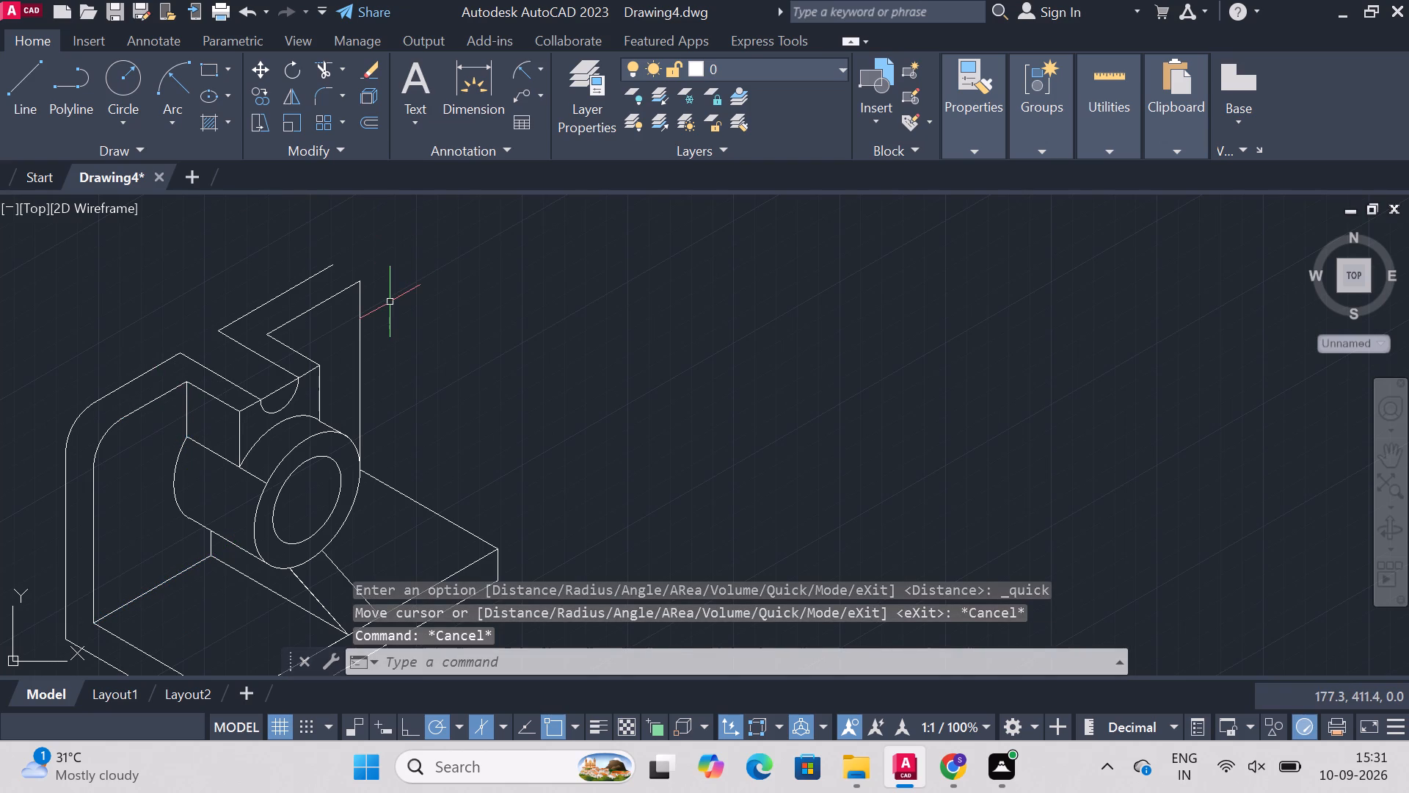
Draw a 29.6-long line from the notch's inner corner along the far front top edge, continuing down at an isometric slant to the vertical edge.
text(line)
key(Return)
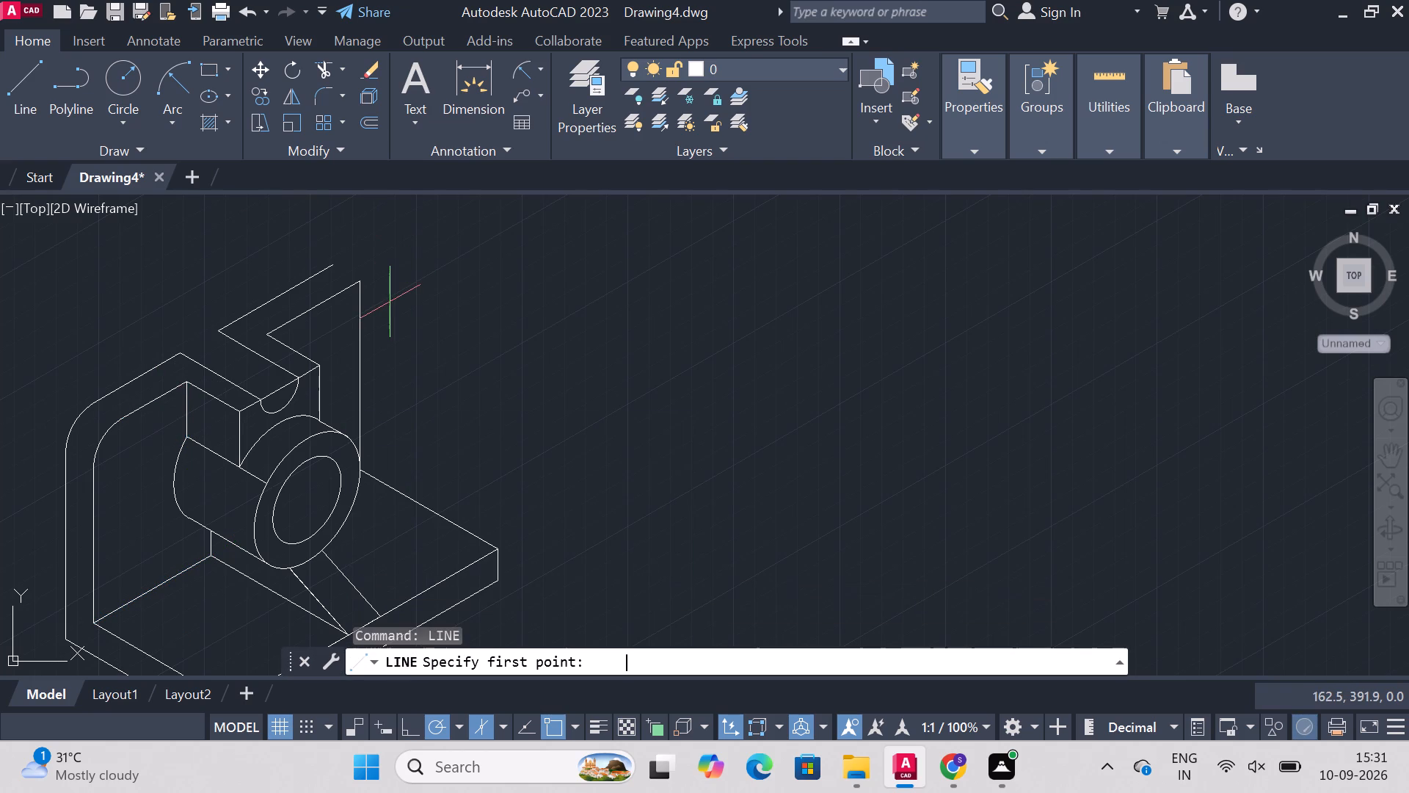
click(272, 331)
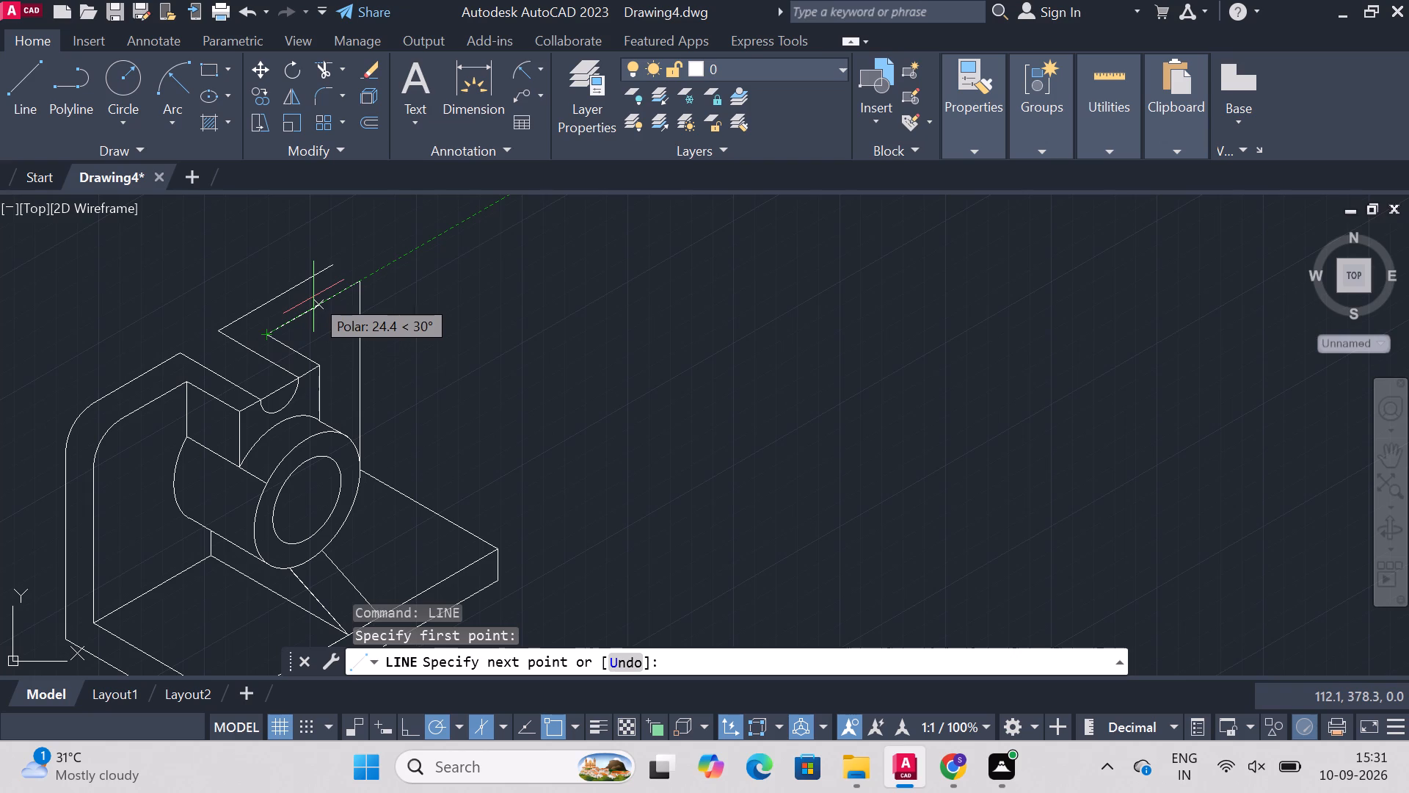
text(29)
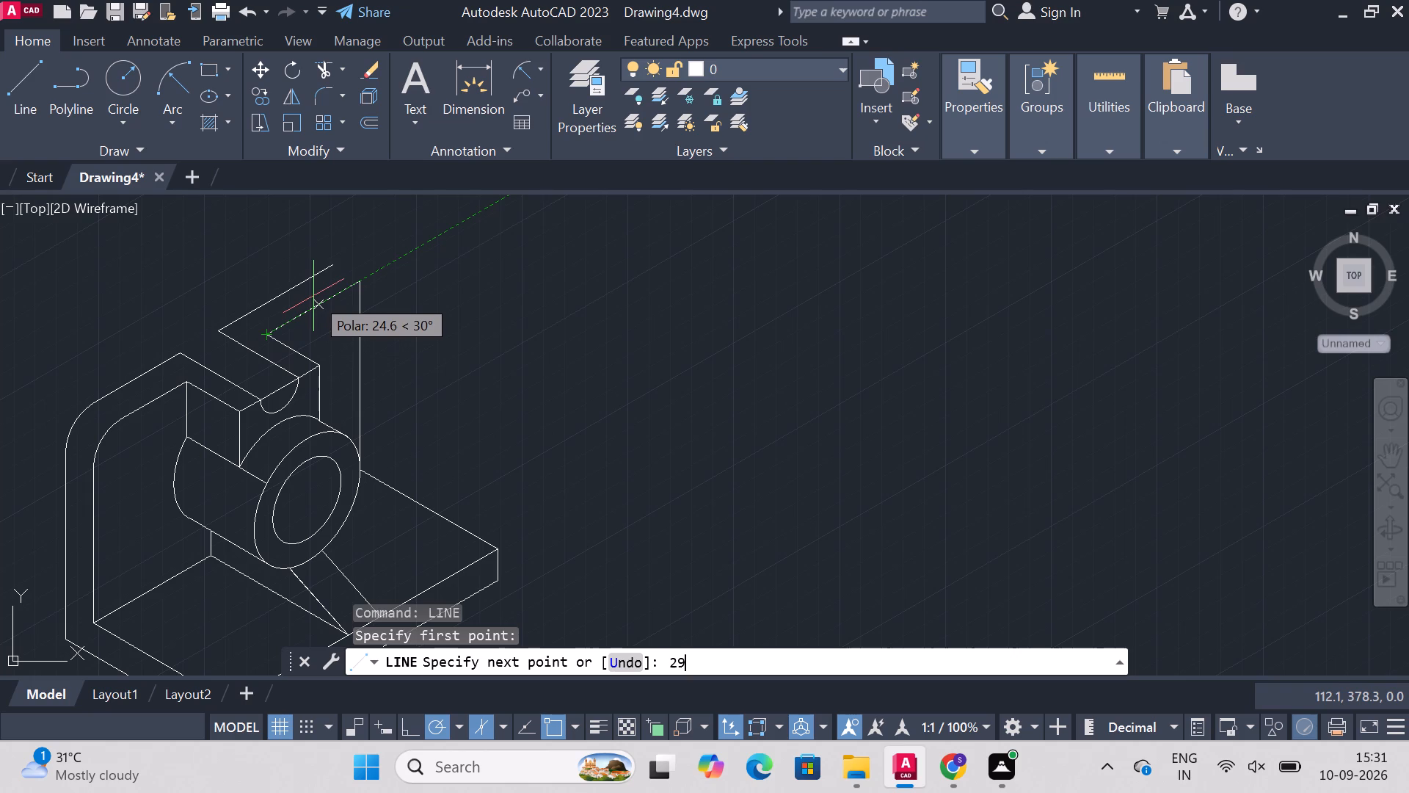
key(period)
key(6)
key(Return)
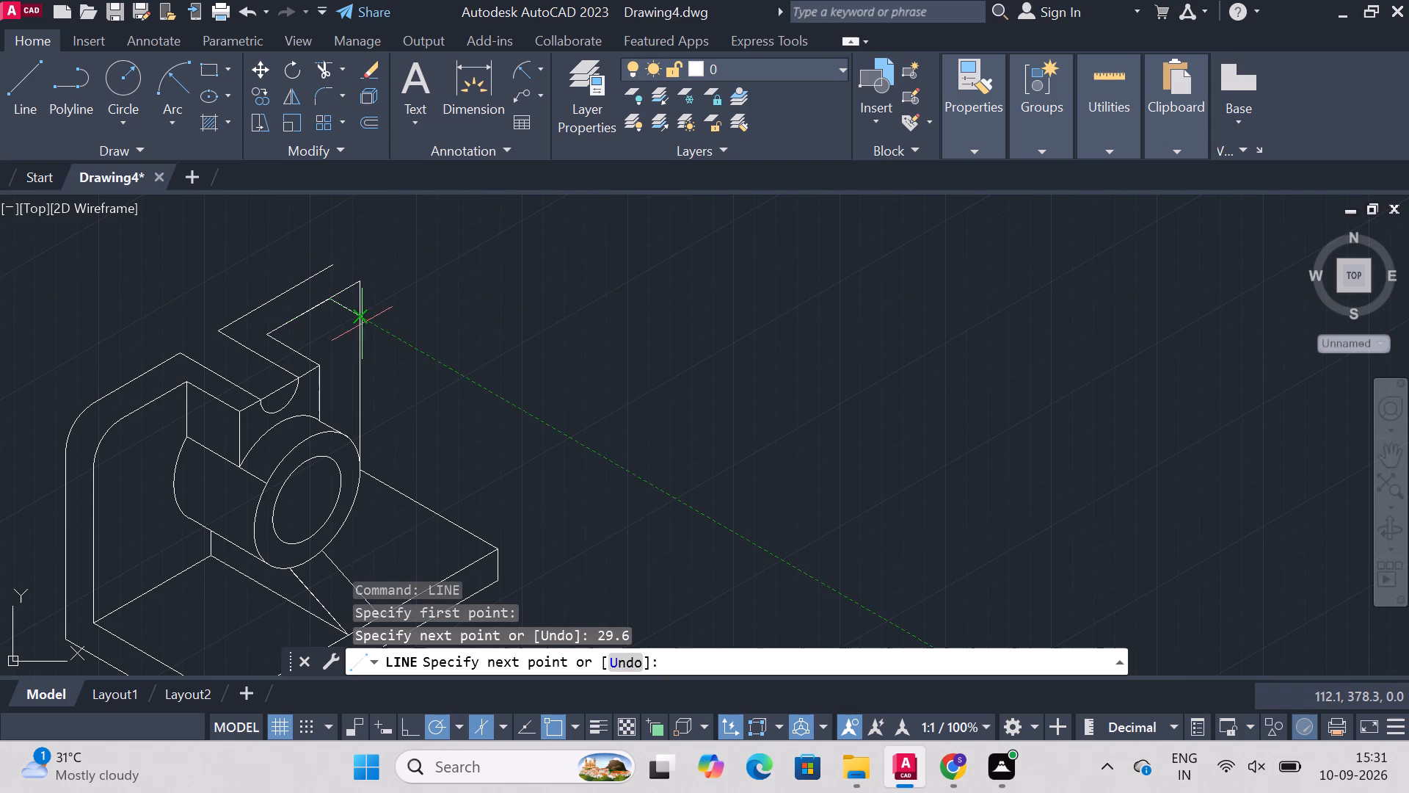
click(355, 321)
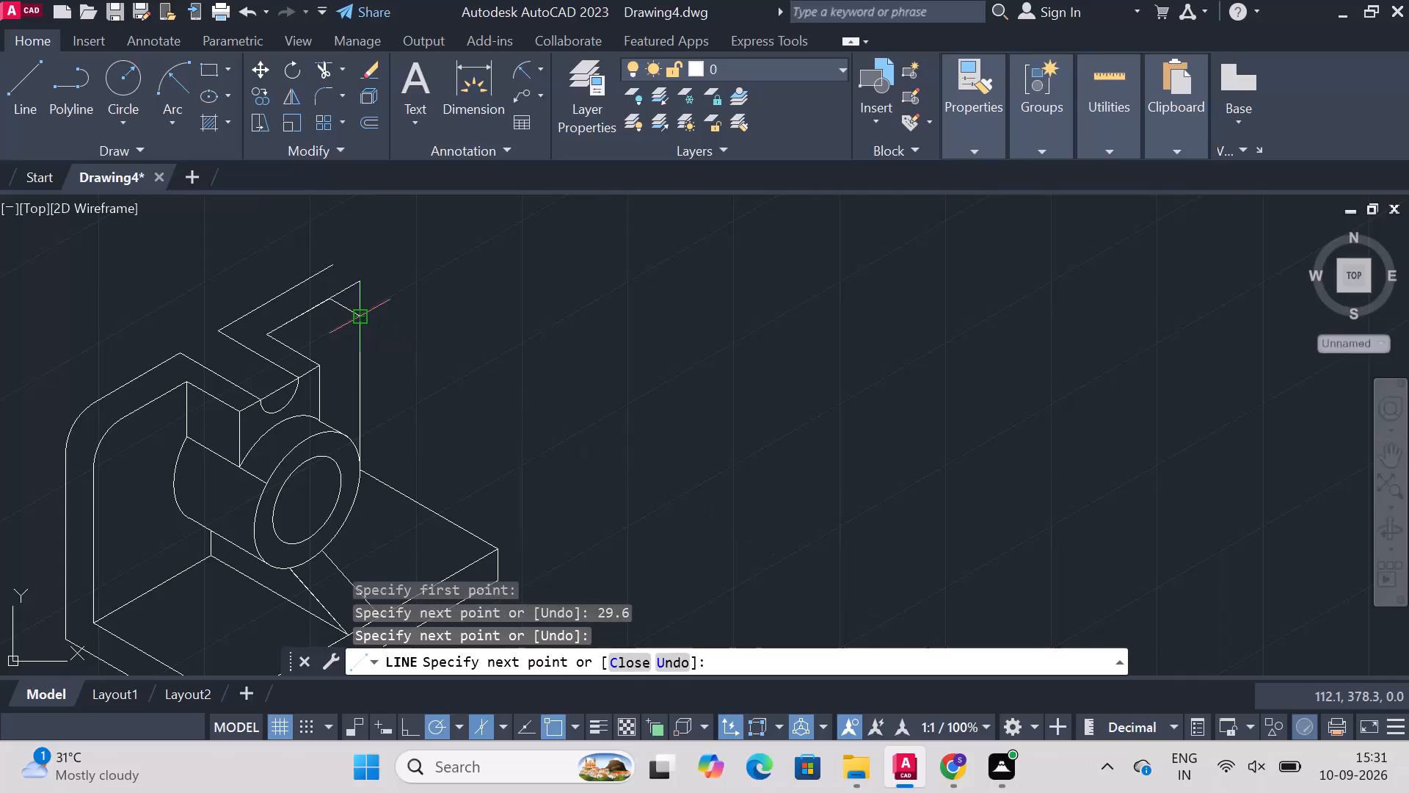
key(Escape)
Trim the pointed corner of the far front face outside the new slanted line.
text(trim)
key(Return)
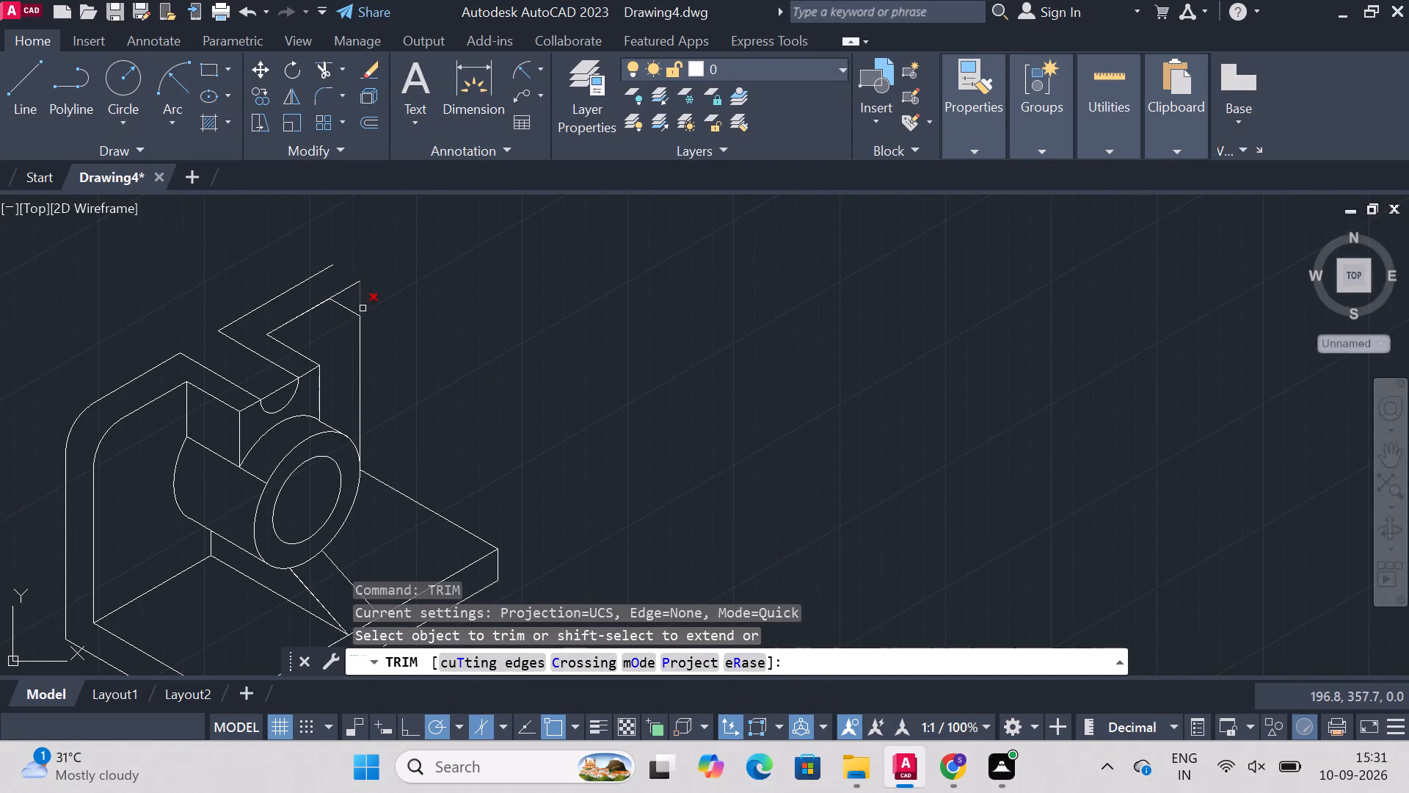
click(359, 301)
click(346, 291)
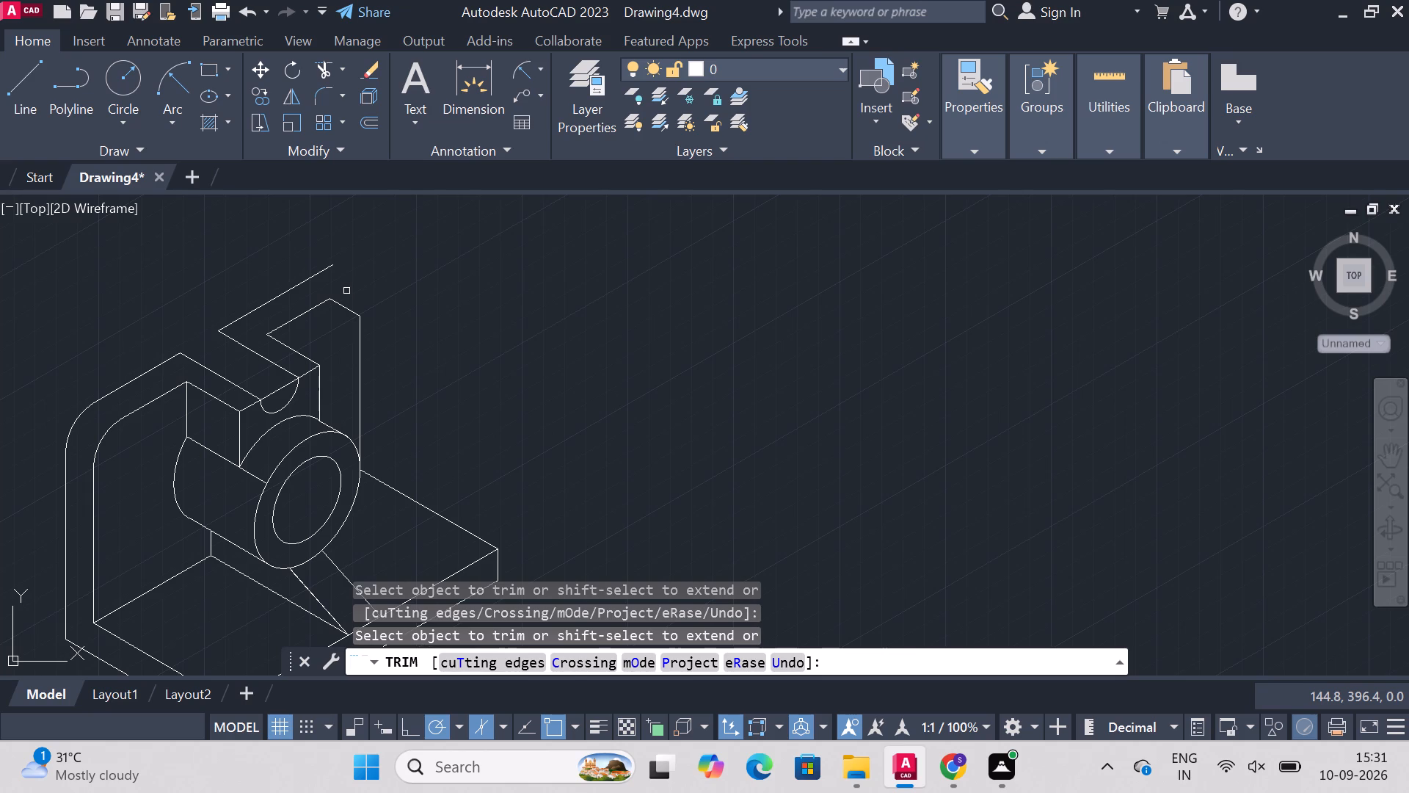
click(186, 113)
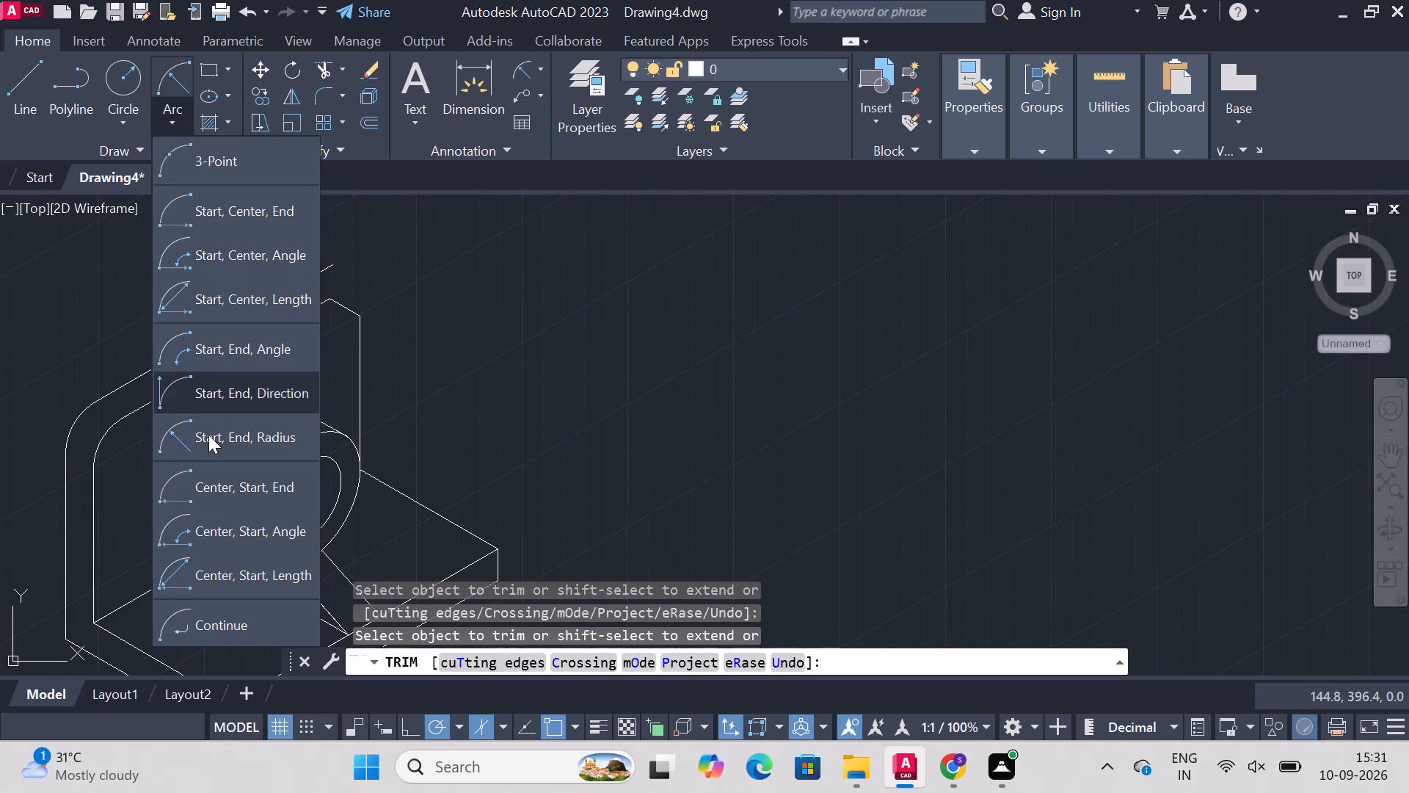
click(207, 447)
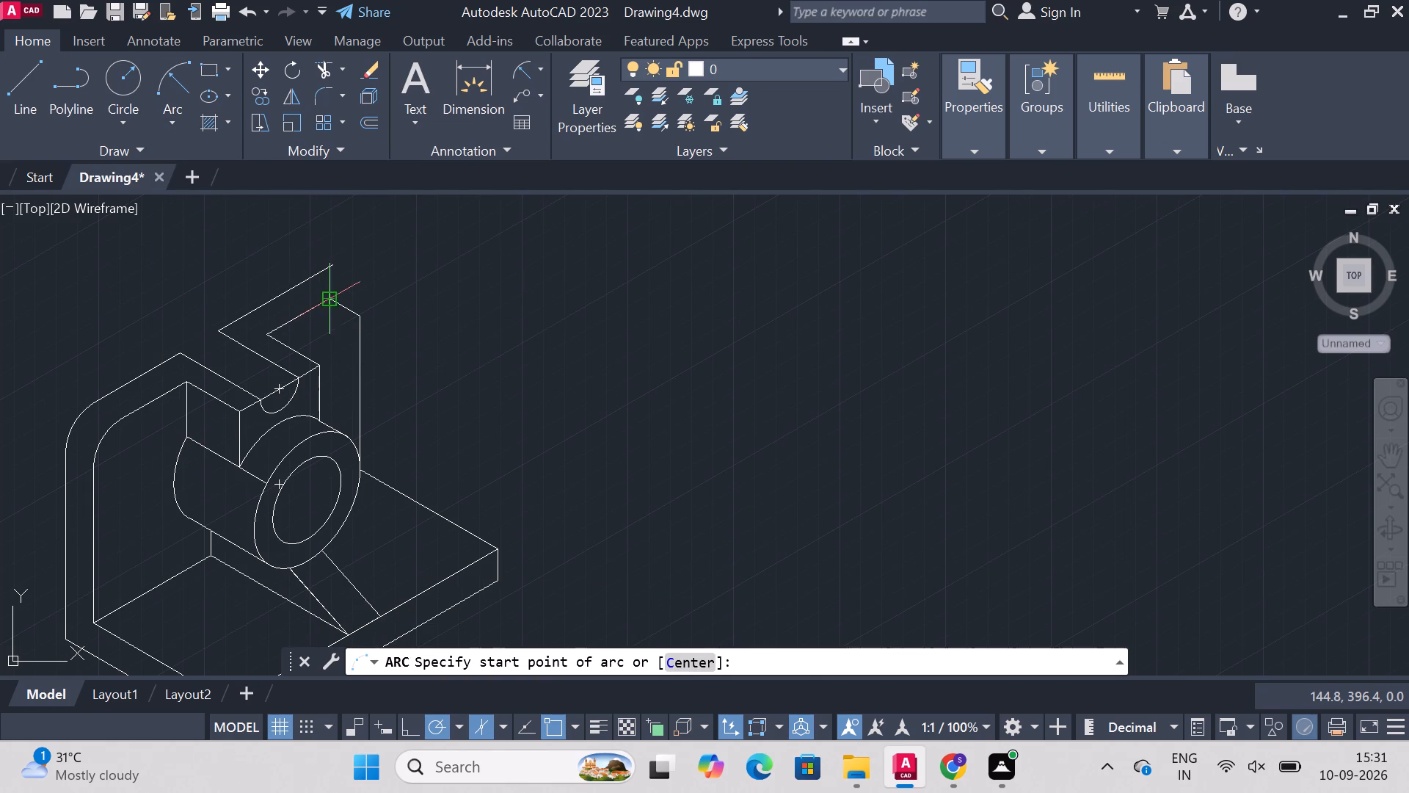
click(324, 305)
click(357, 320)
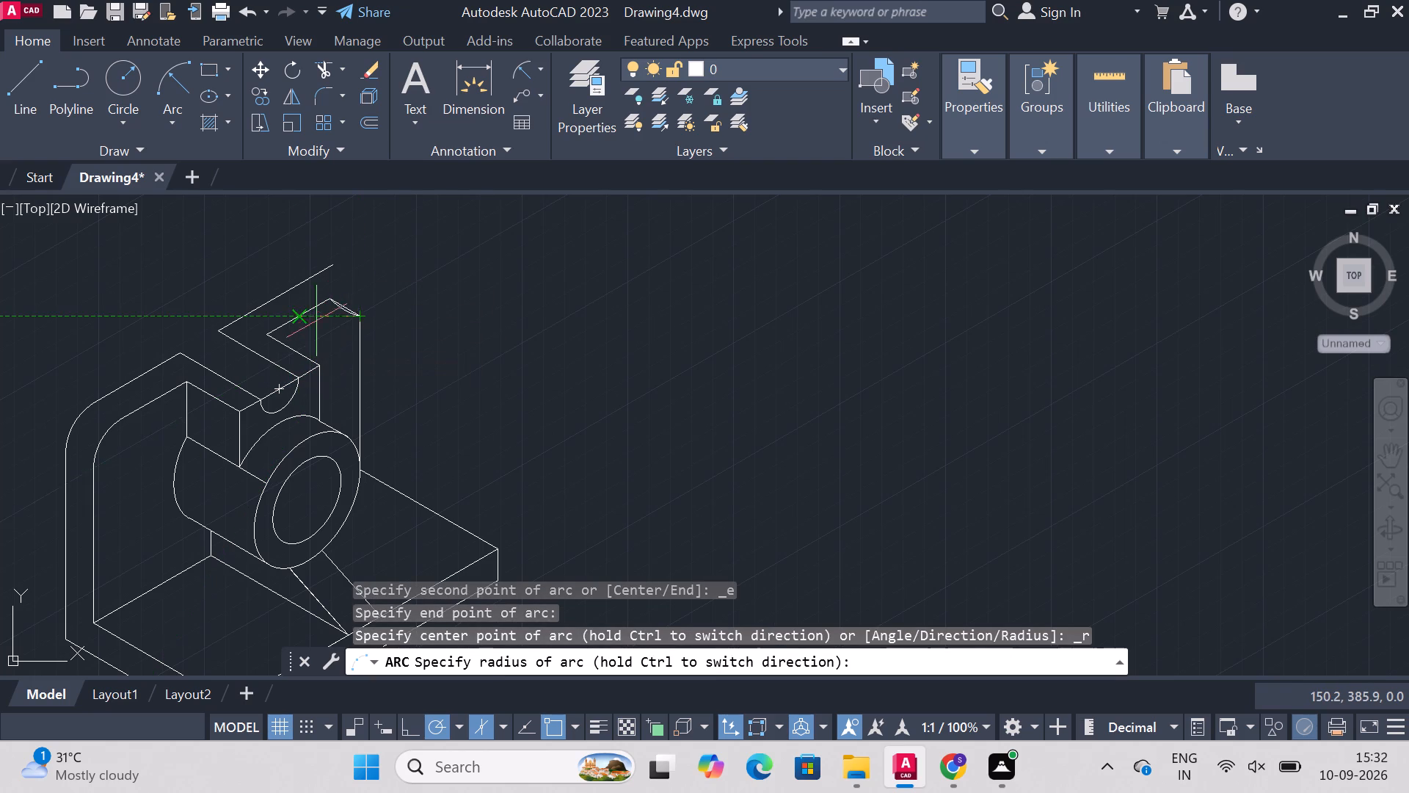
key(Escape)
Draw a radius-25 arc from the top of the far vertical edge to the end of the 29.6-long top edge.
click(164, 87)
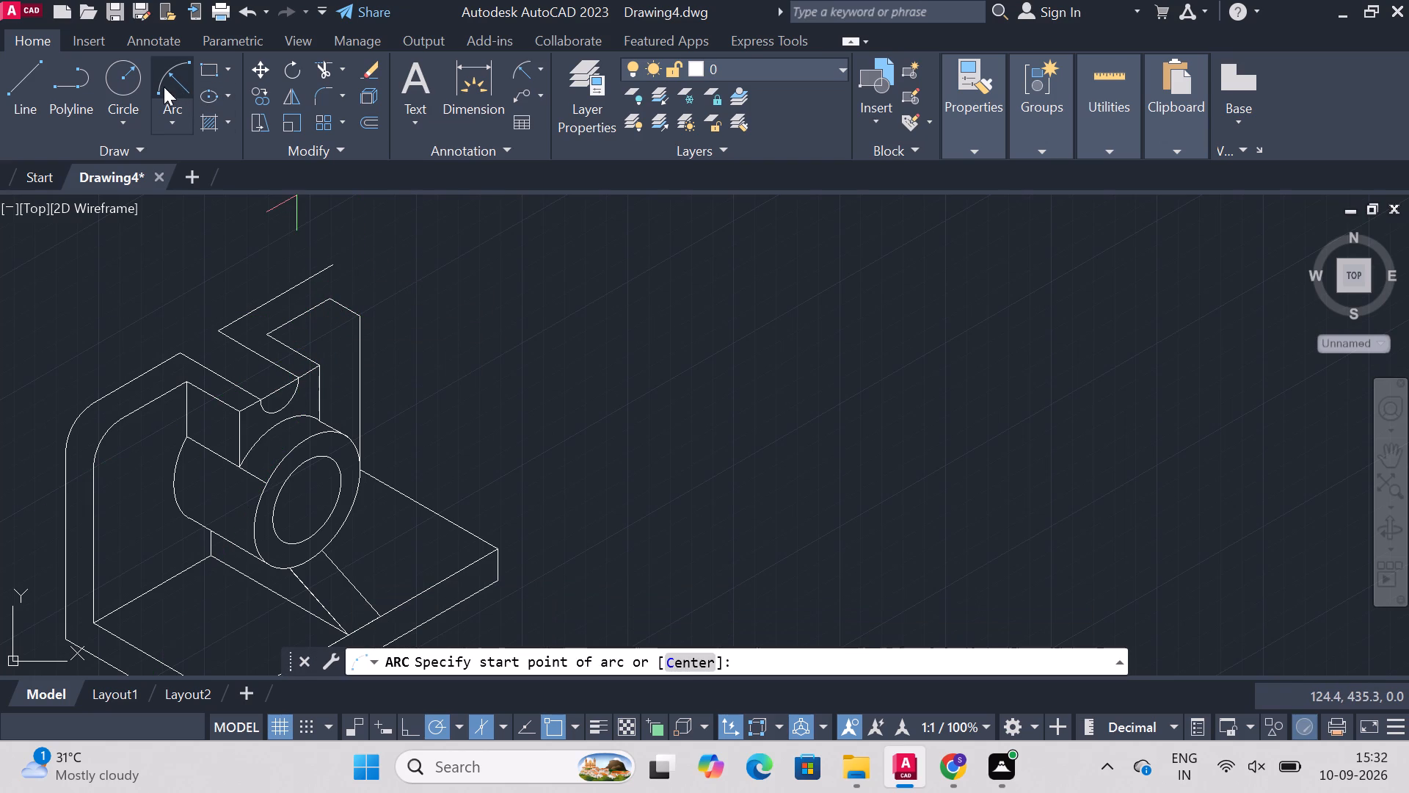
click(364, 315)
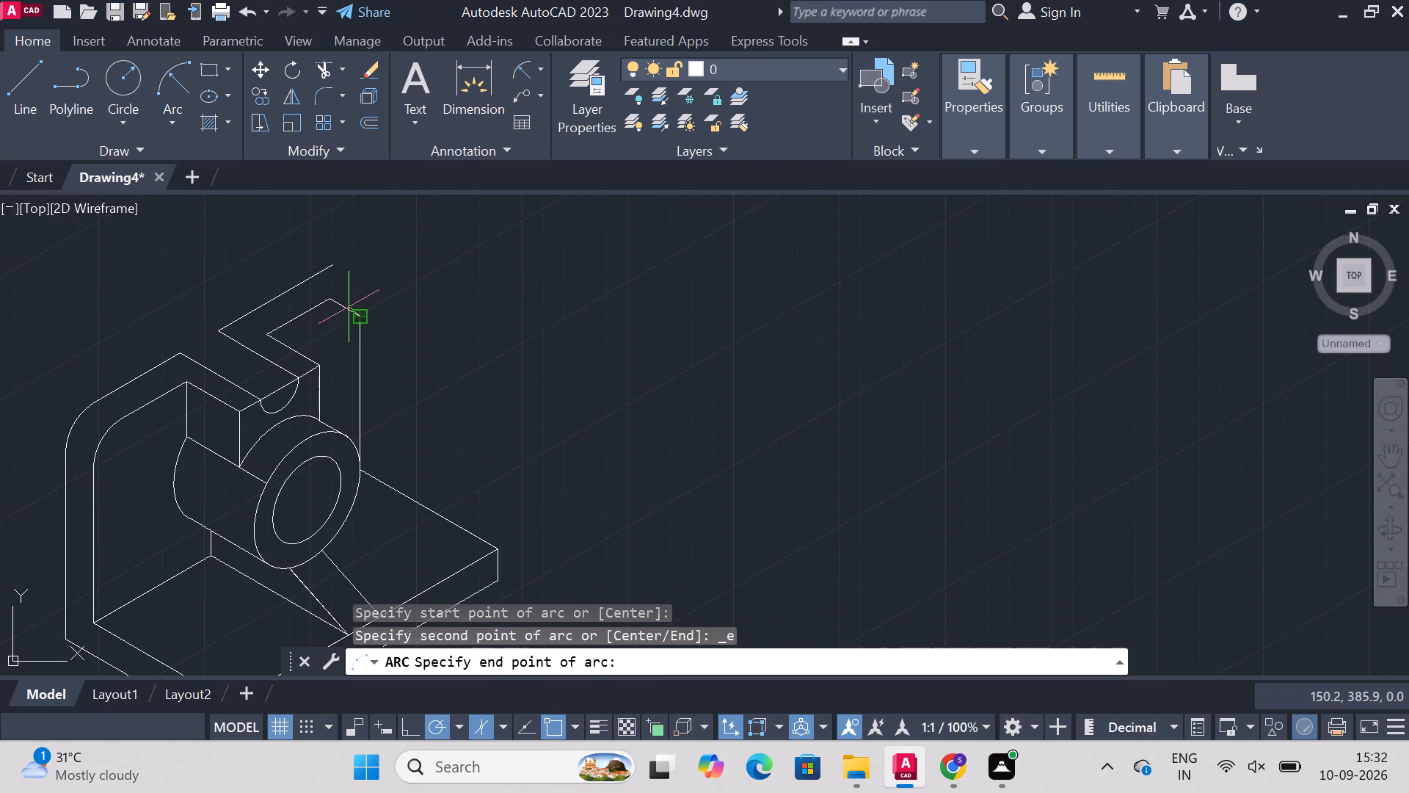
click(331, 298)
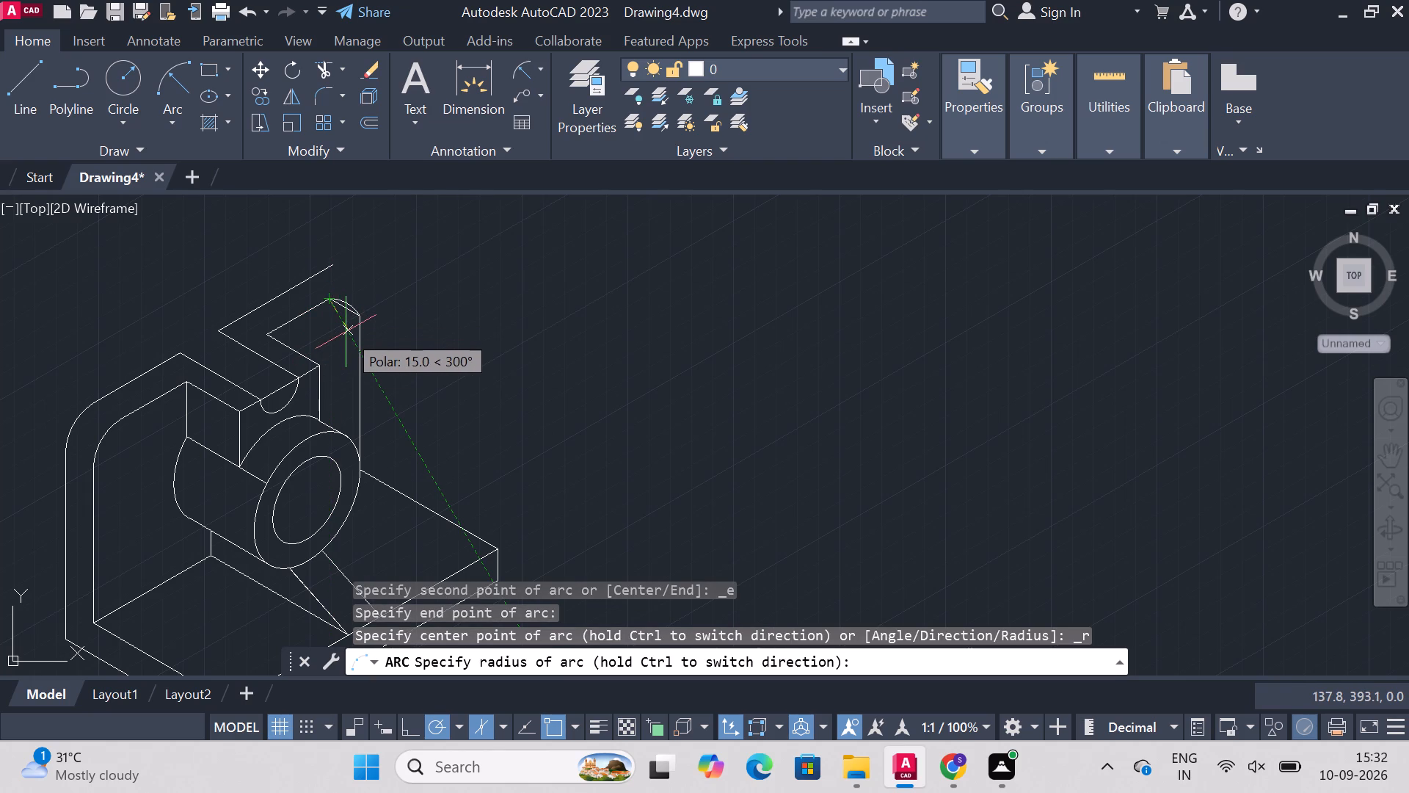
text(25)
key(Return)
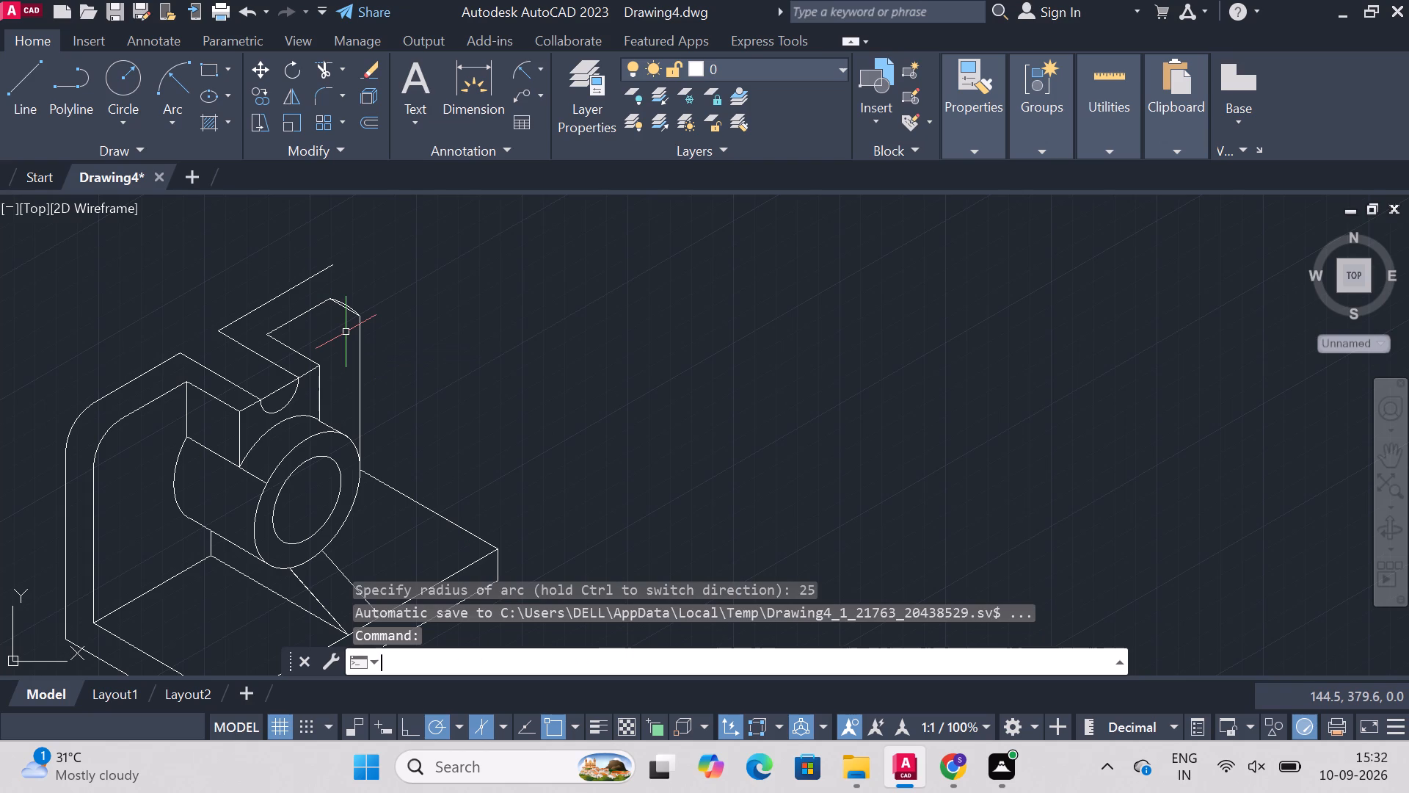
key(Escape)
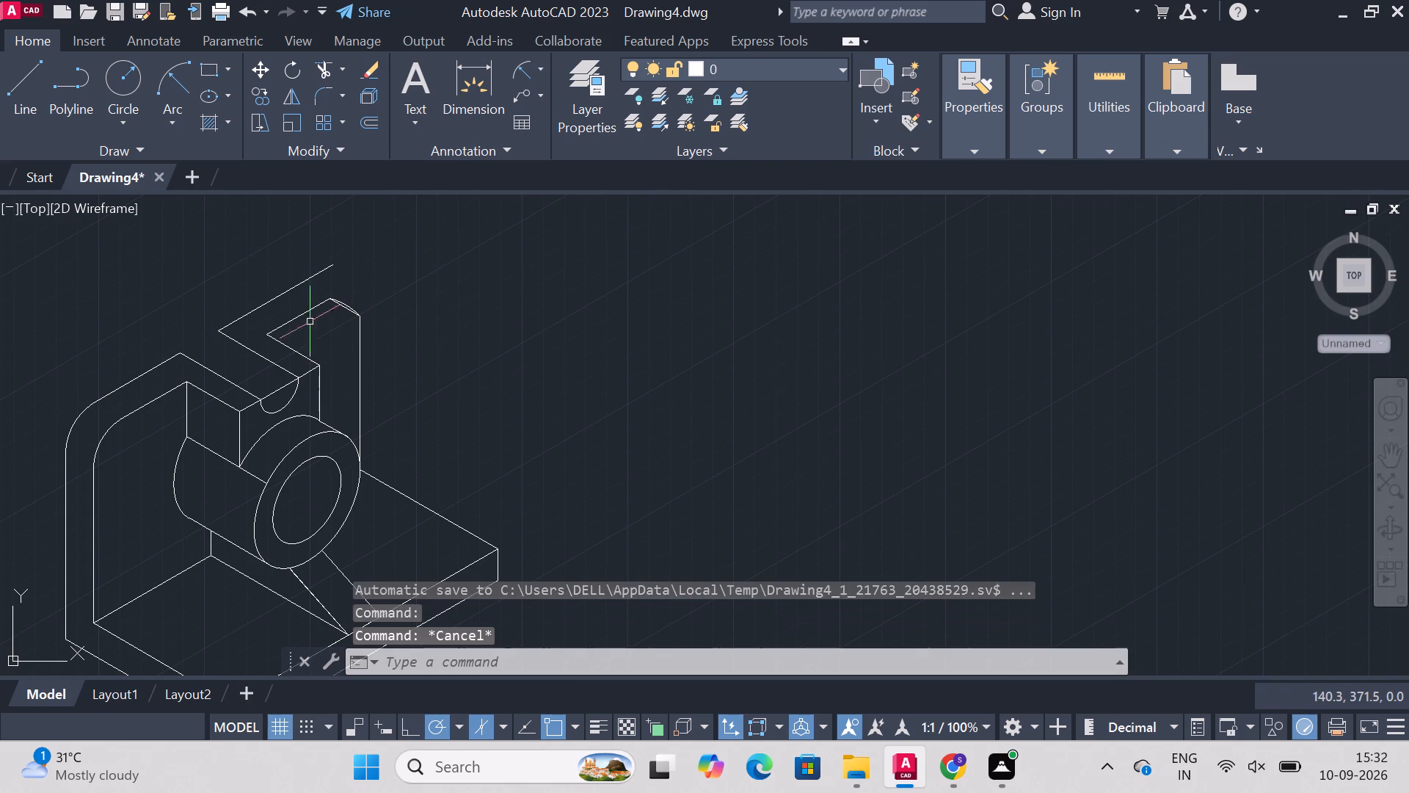
Check the radius of the new far corner arc with a dimension preview.
click(462, 86)
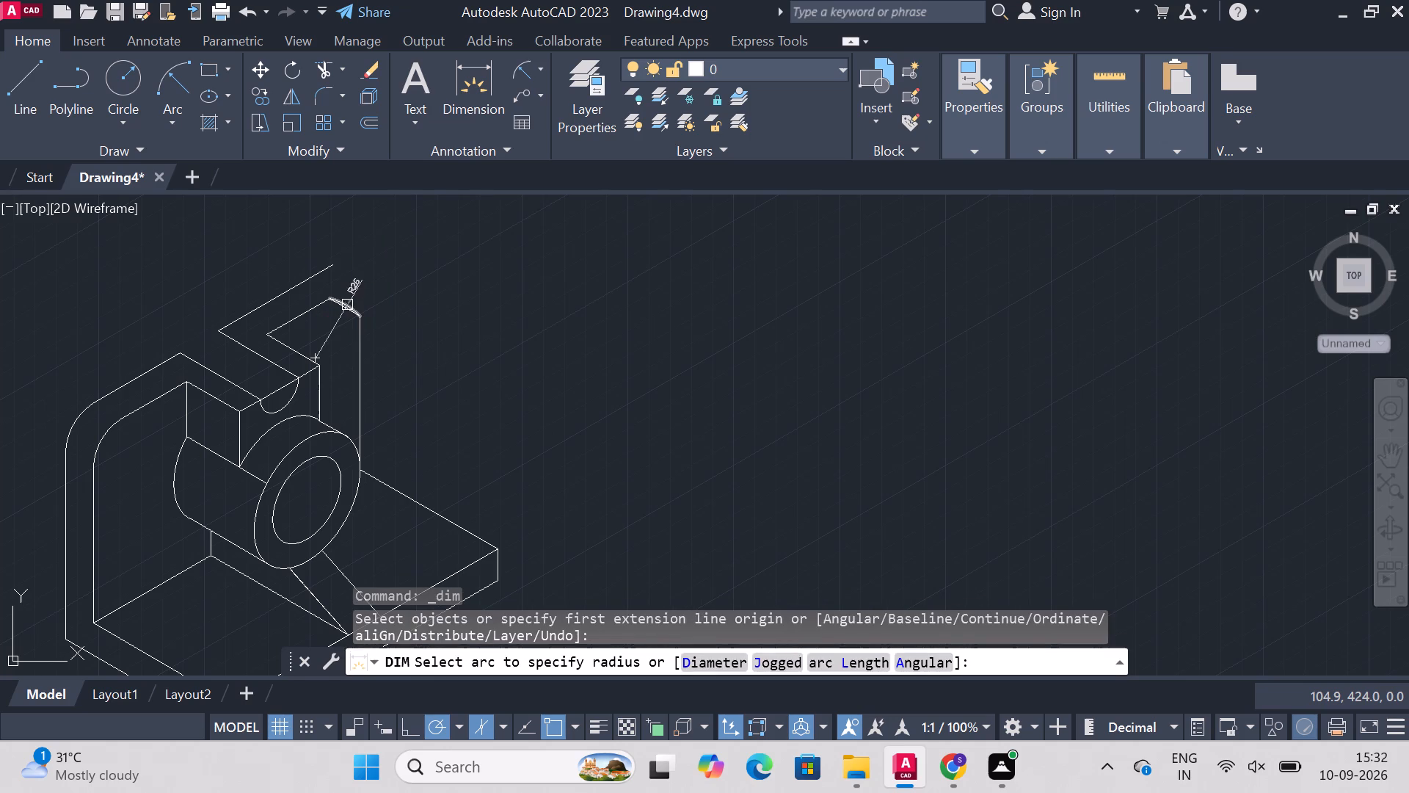
key(Escape)
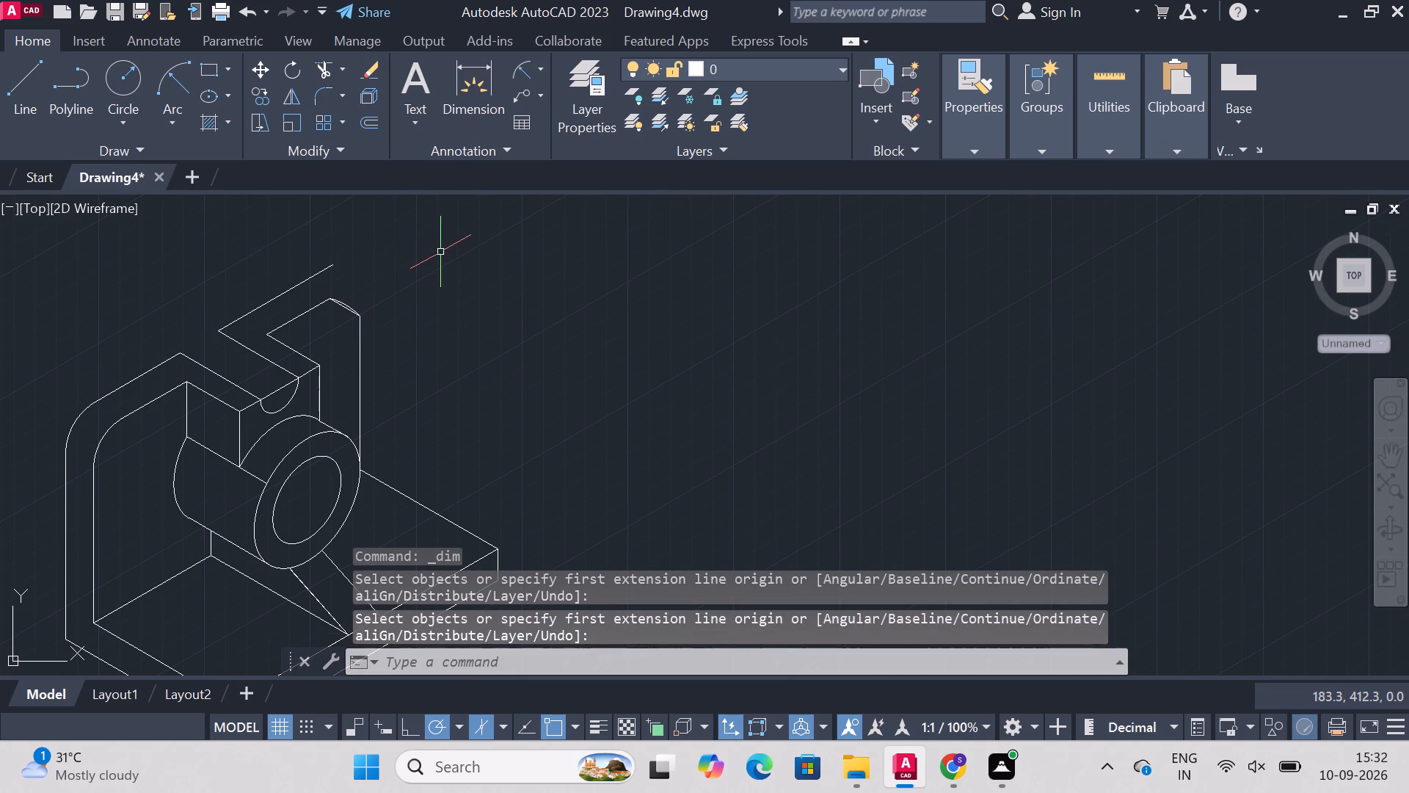
Trim away the straight slanted line beneath the far corner arc.
ctrl+scroll(376, 283, up, 5)
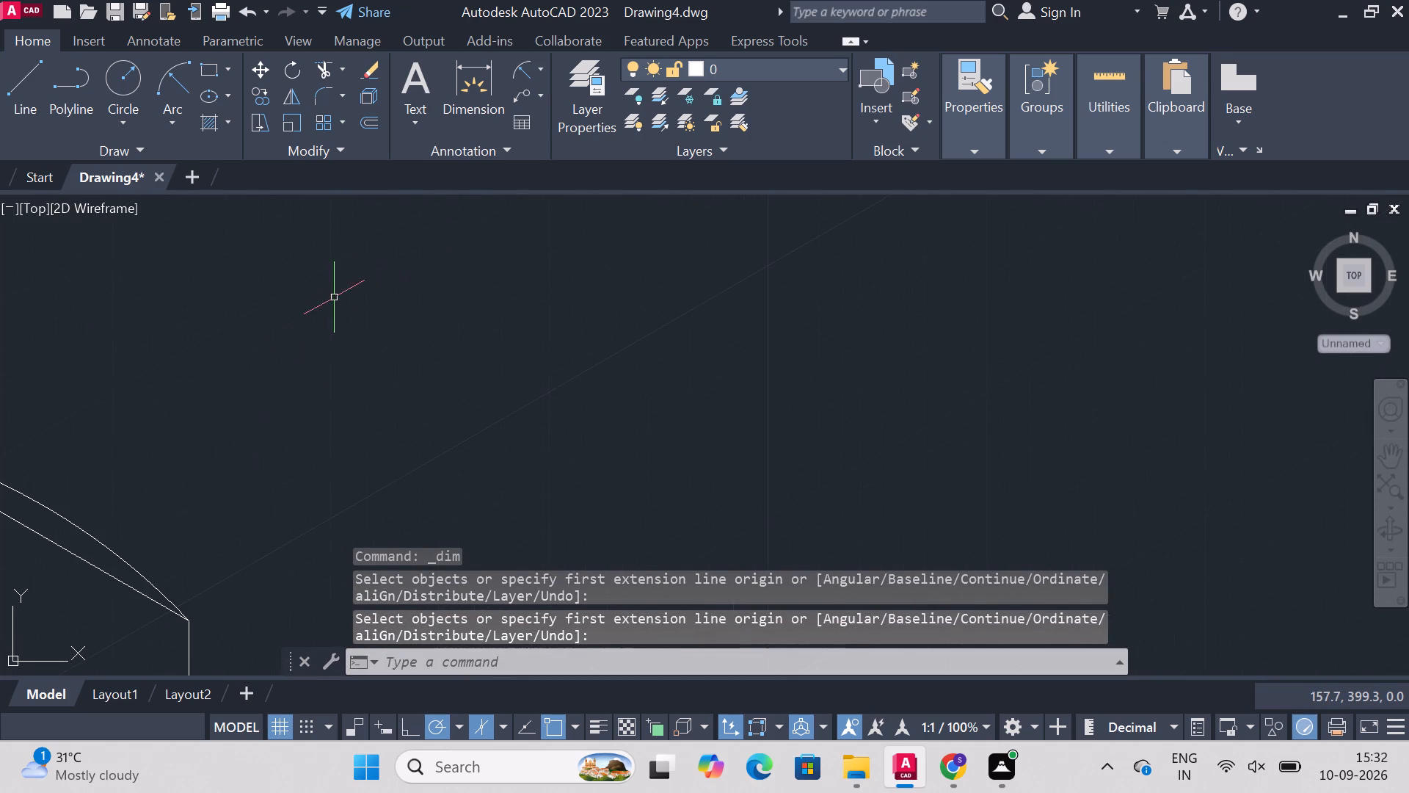
ctrl+scroll(267, 361, down, 1)
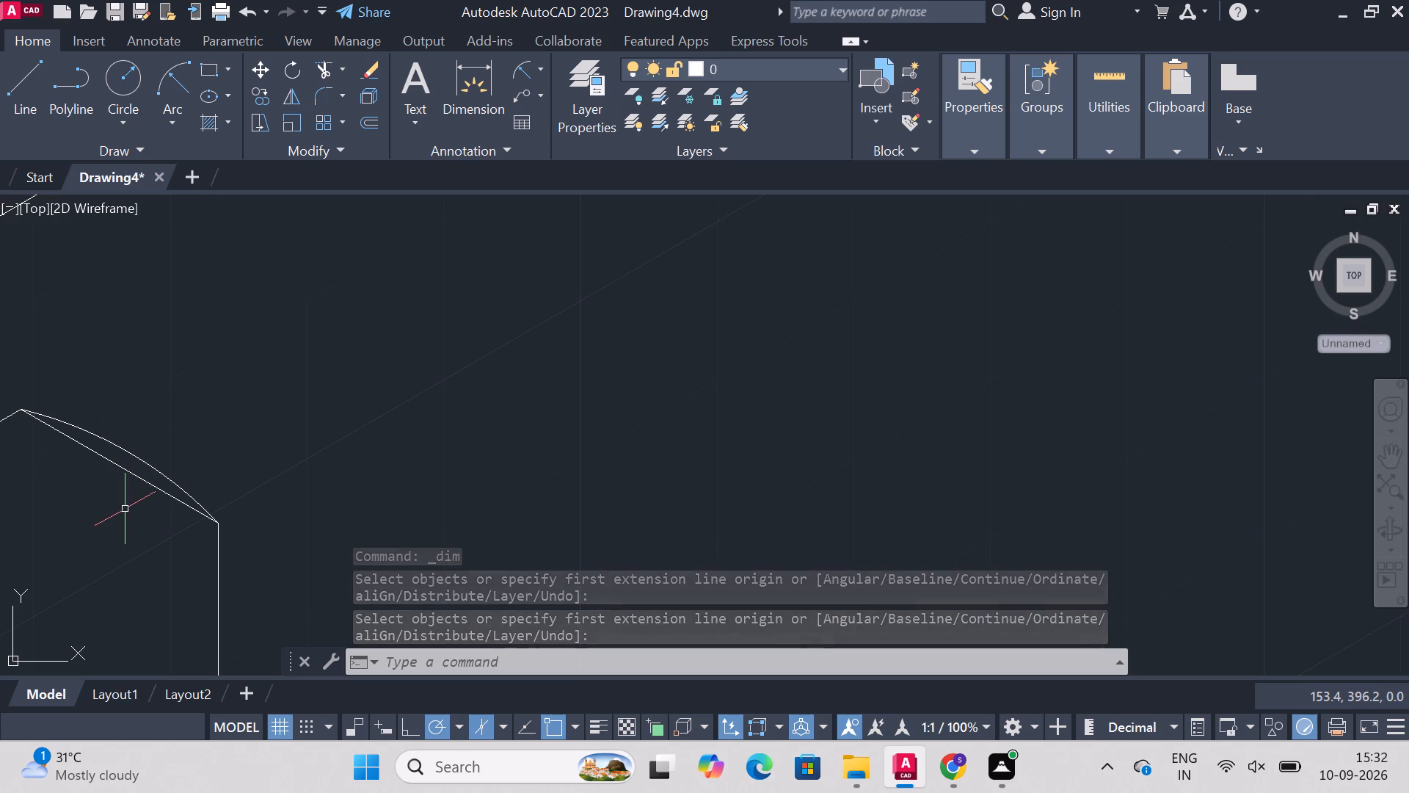
text(trim)
key(Return)
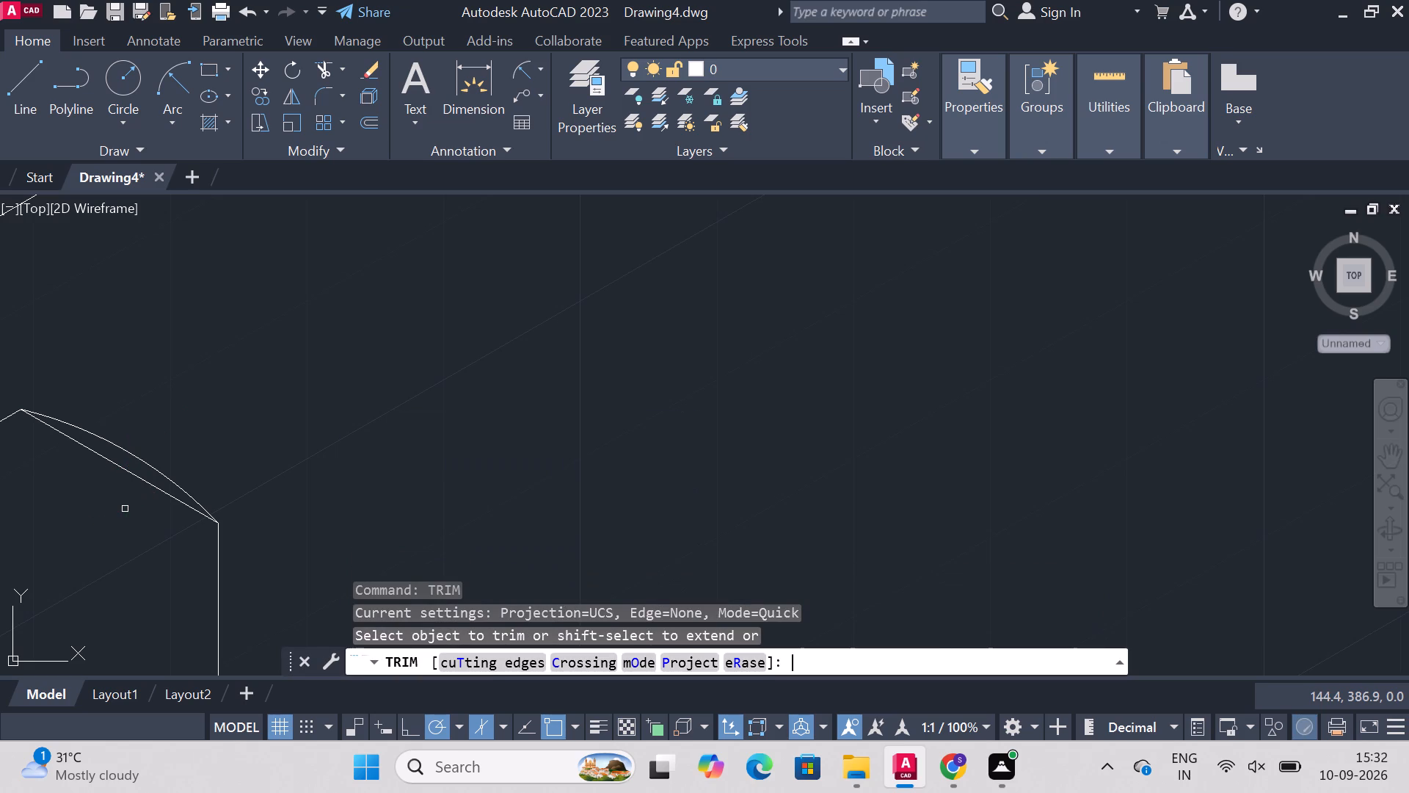
click(135, 482)
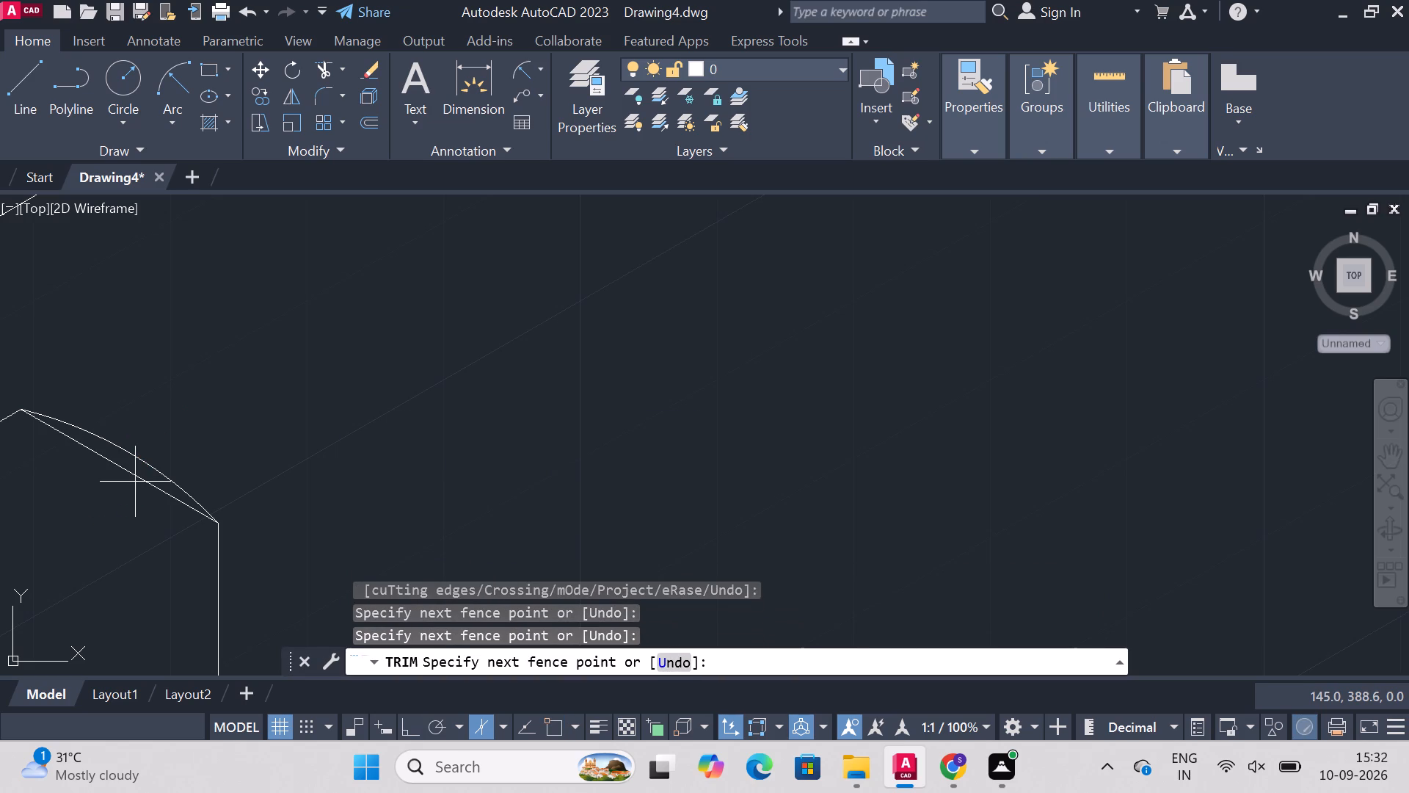
click(140, 472)
key(Escape)
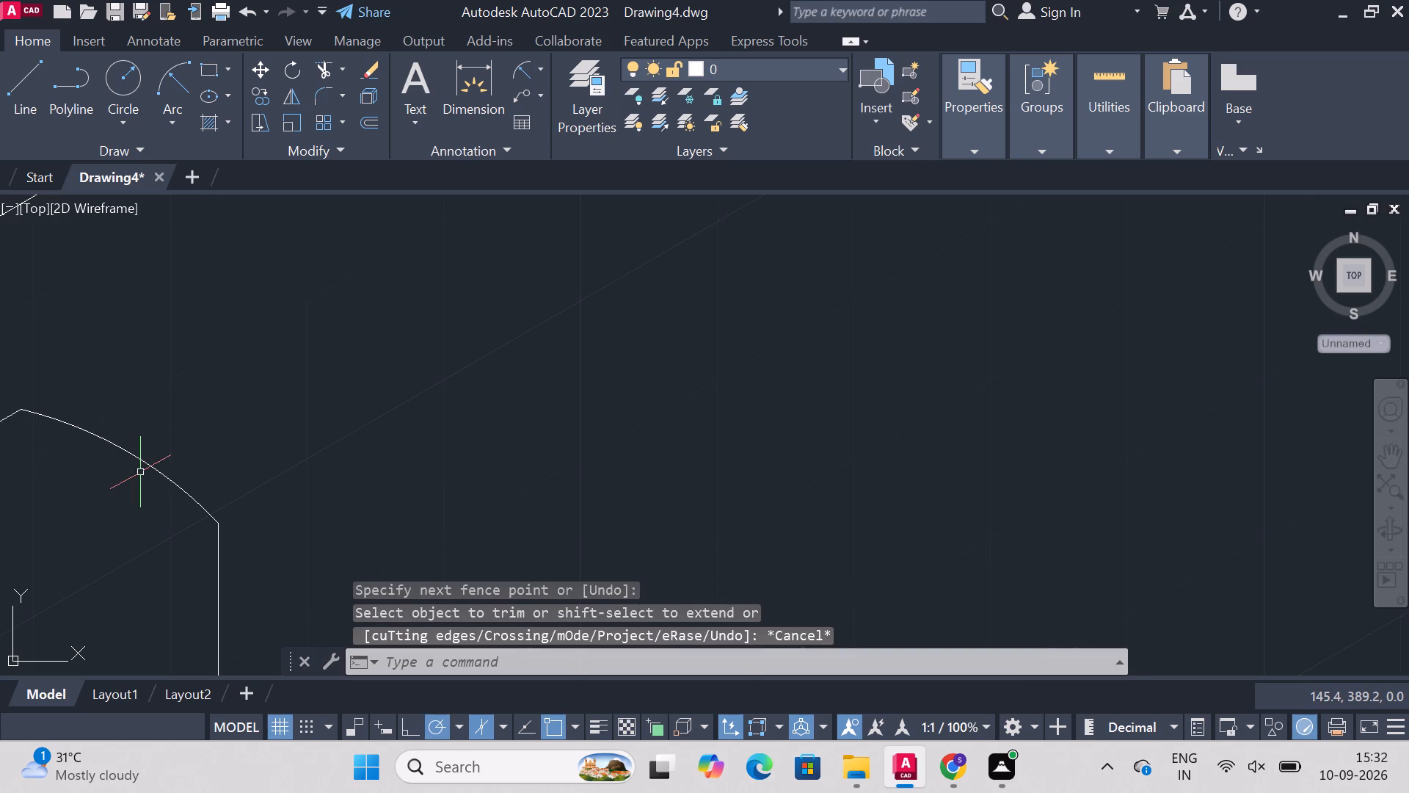
key(Escape)
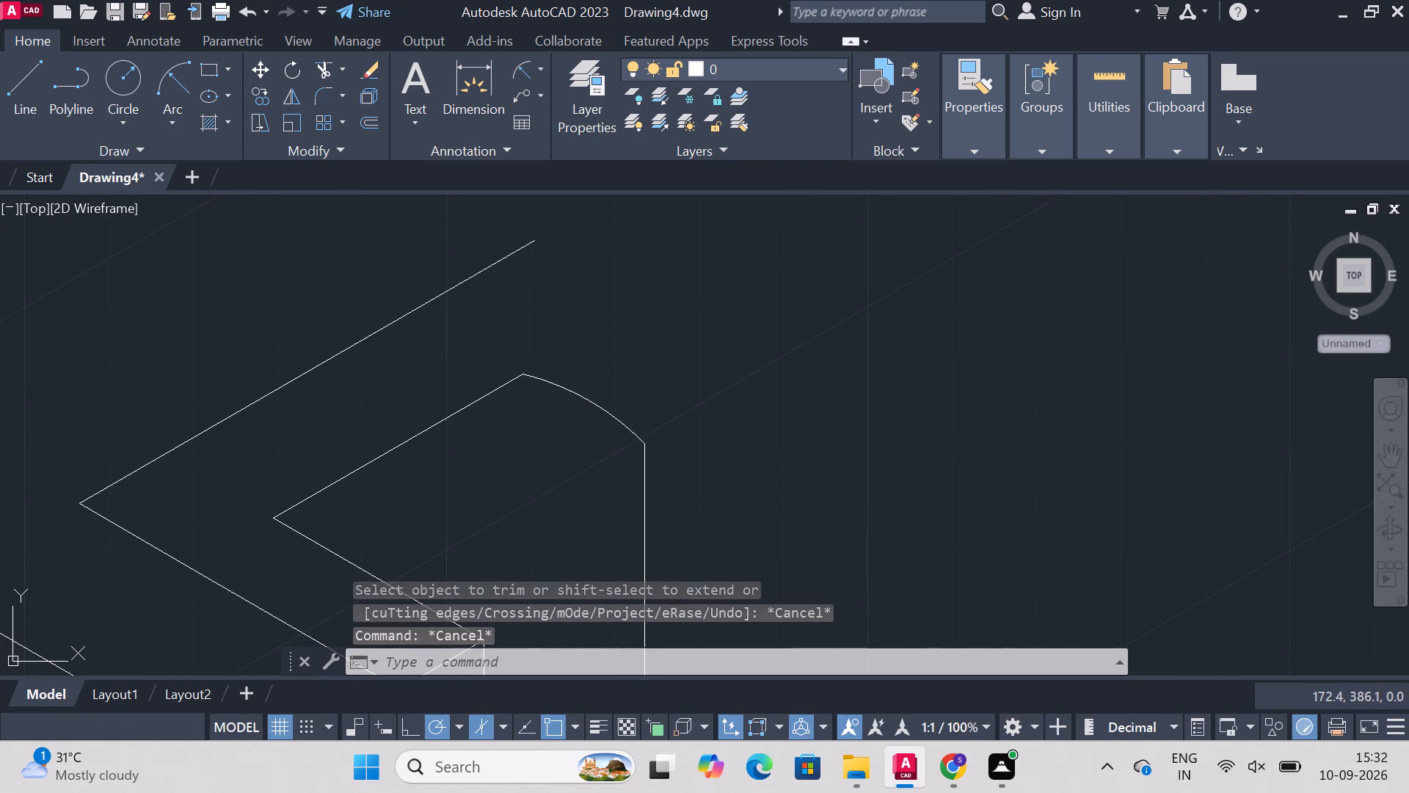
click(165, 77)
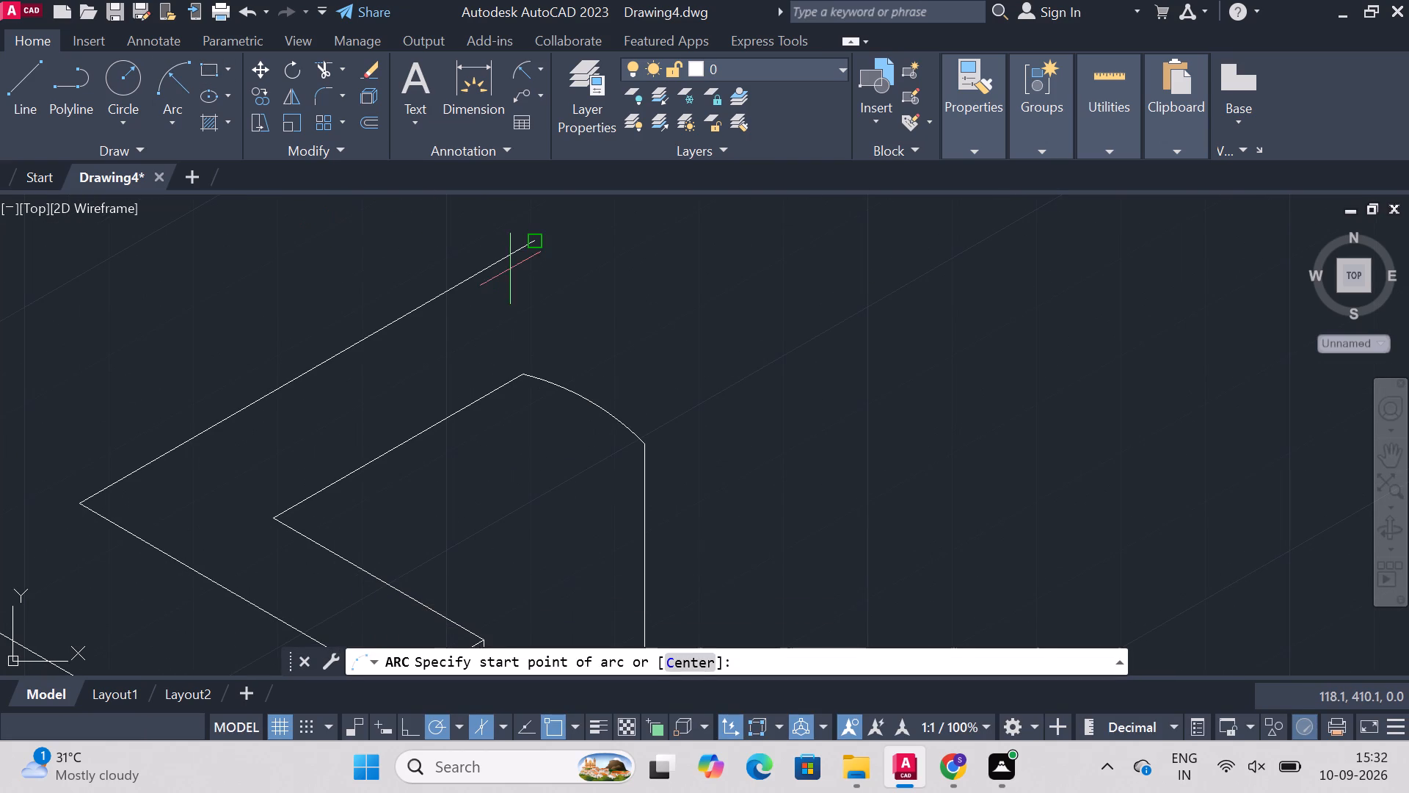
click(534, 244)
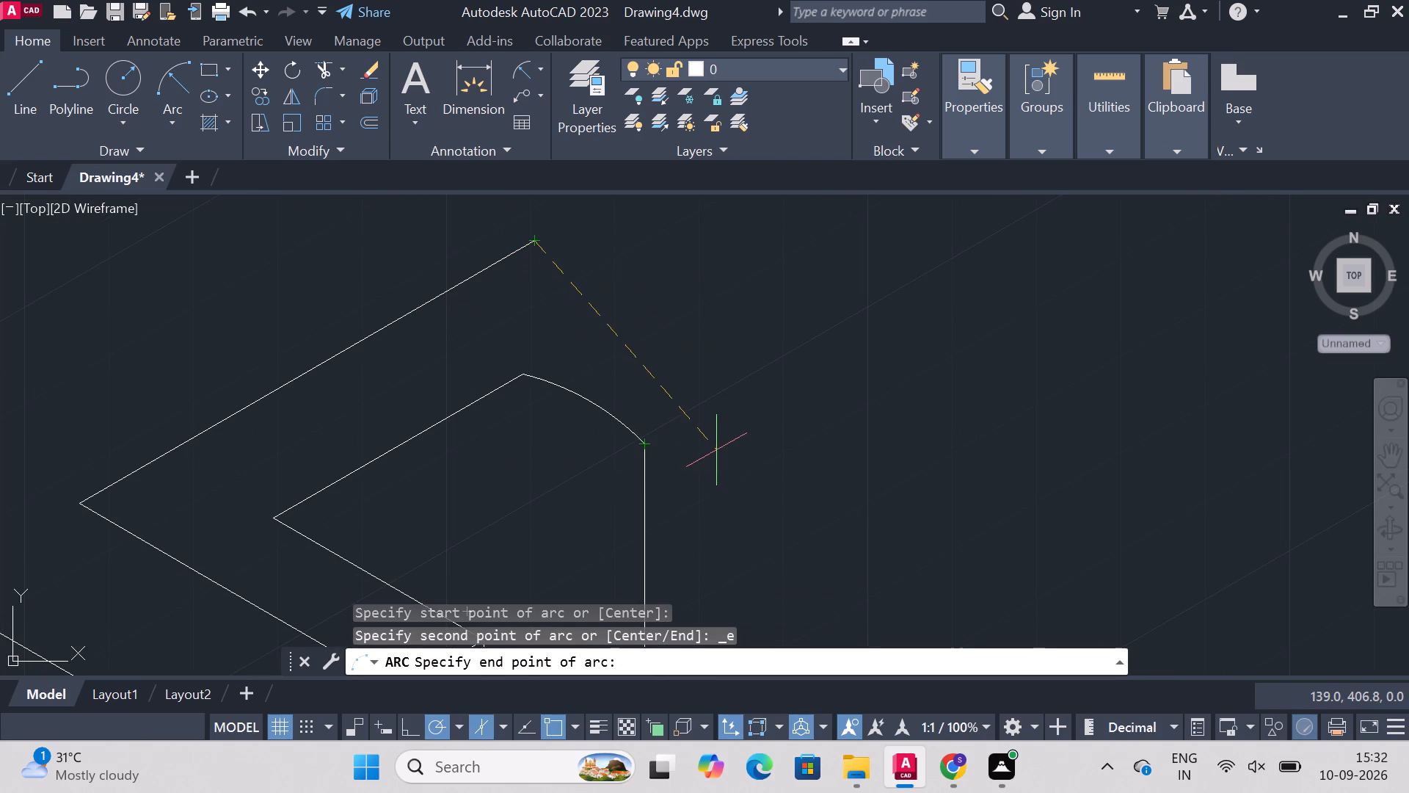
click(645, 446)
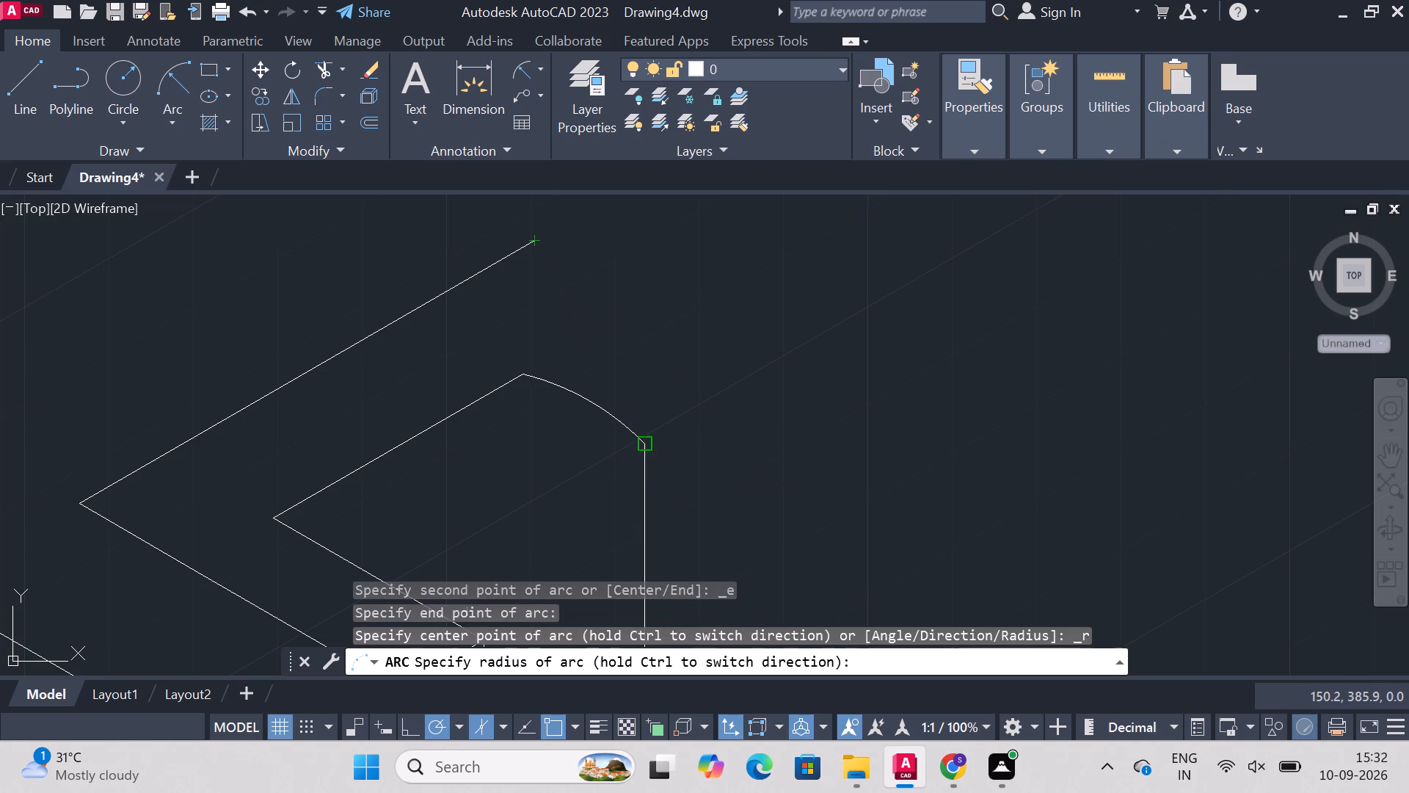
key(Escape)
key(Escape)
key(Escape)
Try to copy the radius-25 far corner arc by displacement, picking a point on the arc.
text(copy)
key(Return)
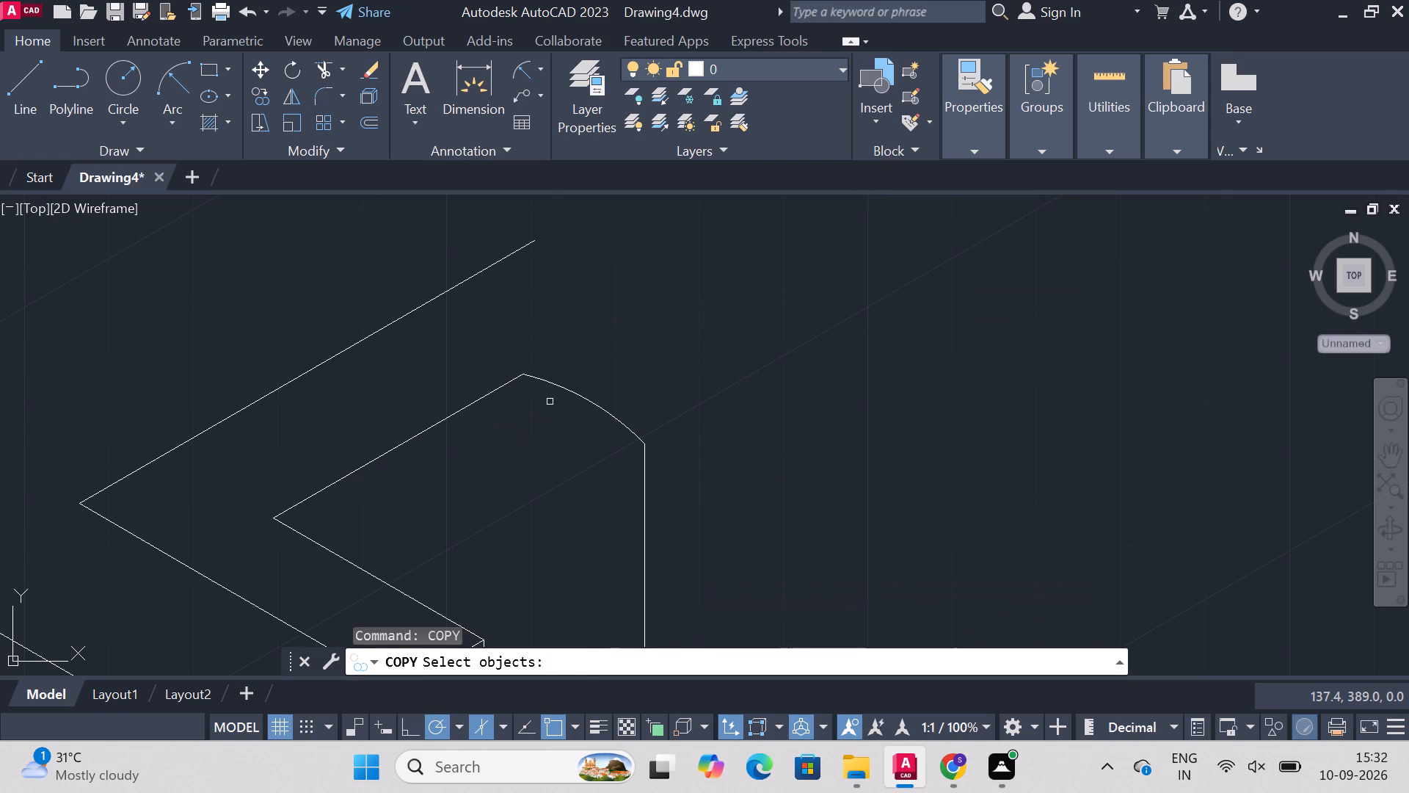
click(579, 395)
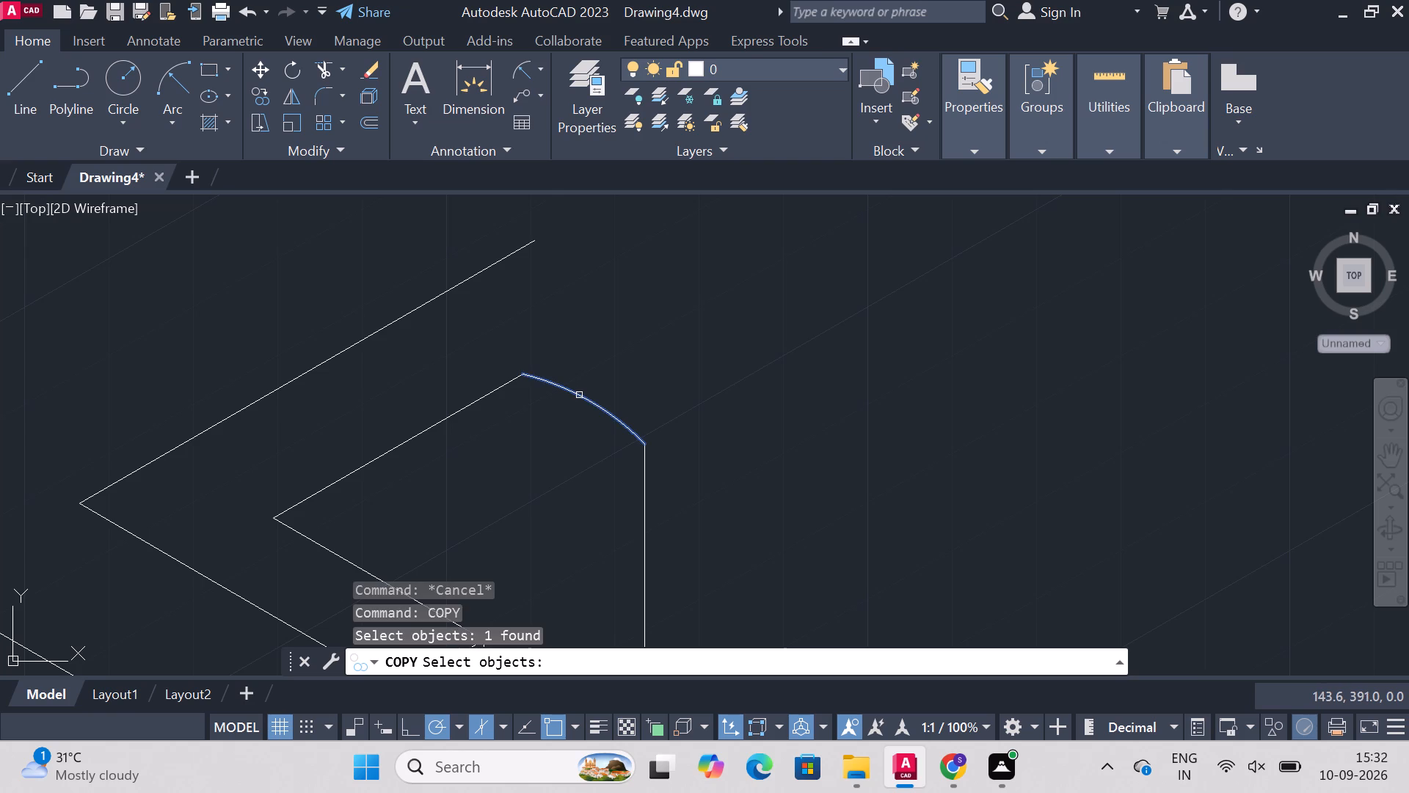
key(Return)
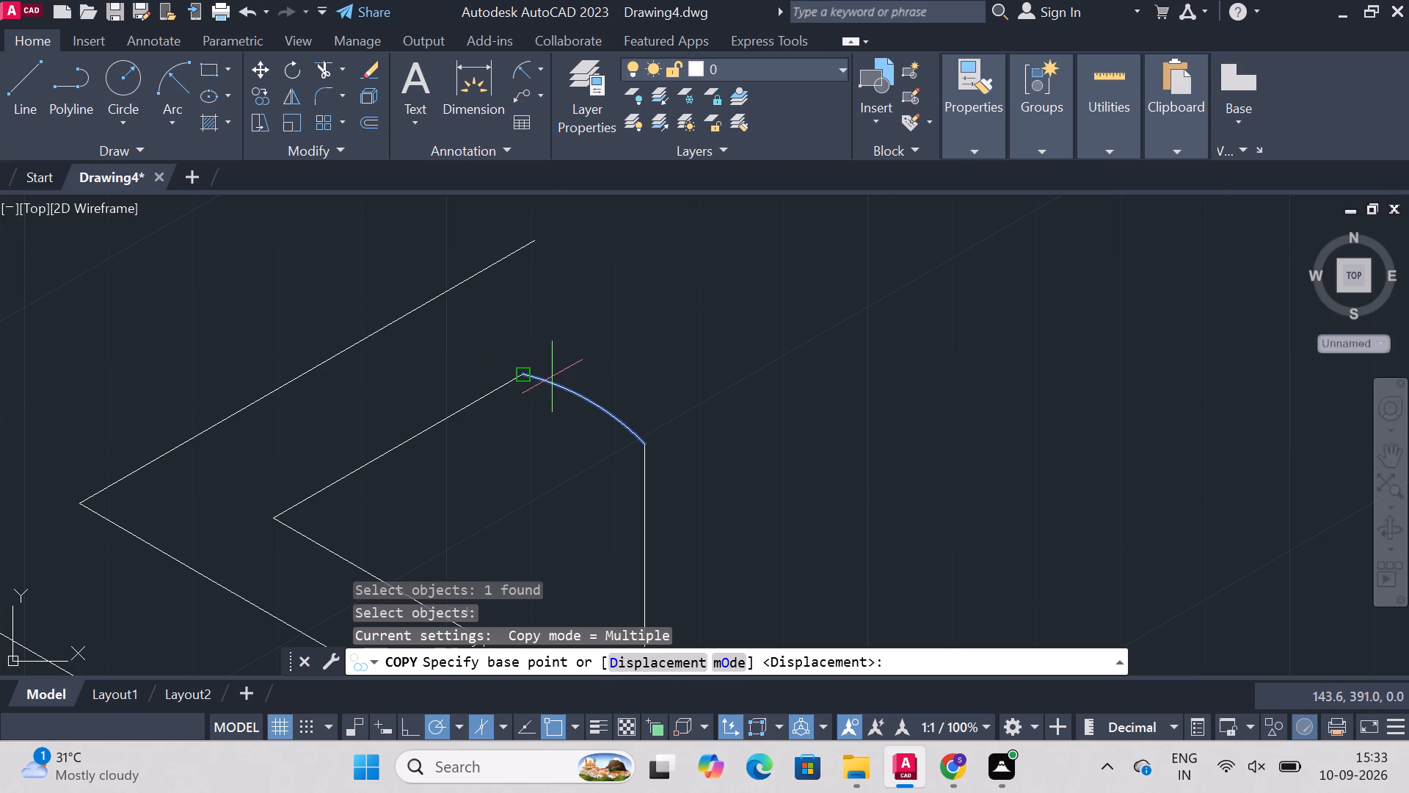
key(Return)
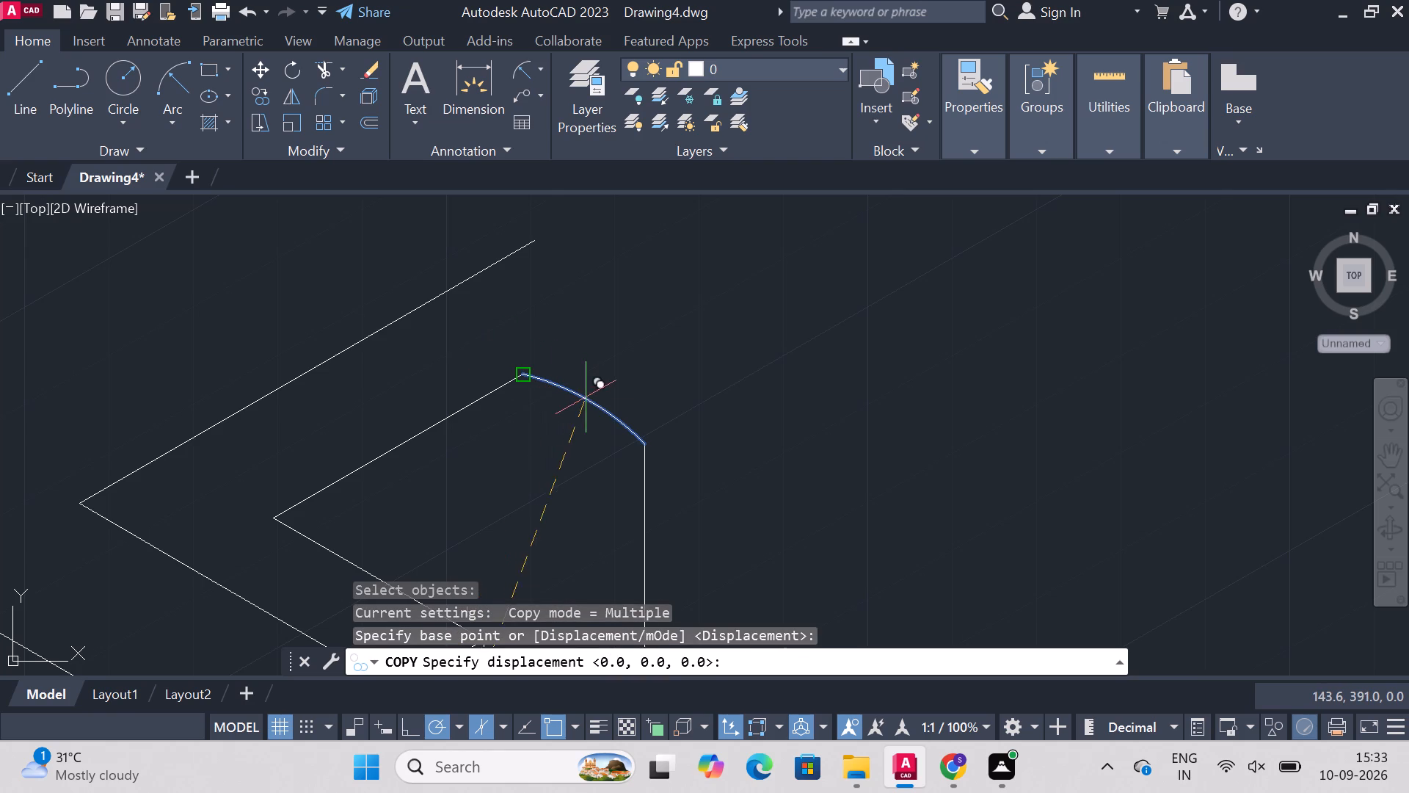
click(564, 389)
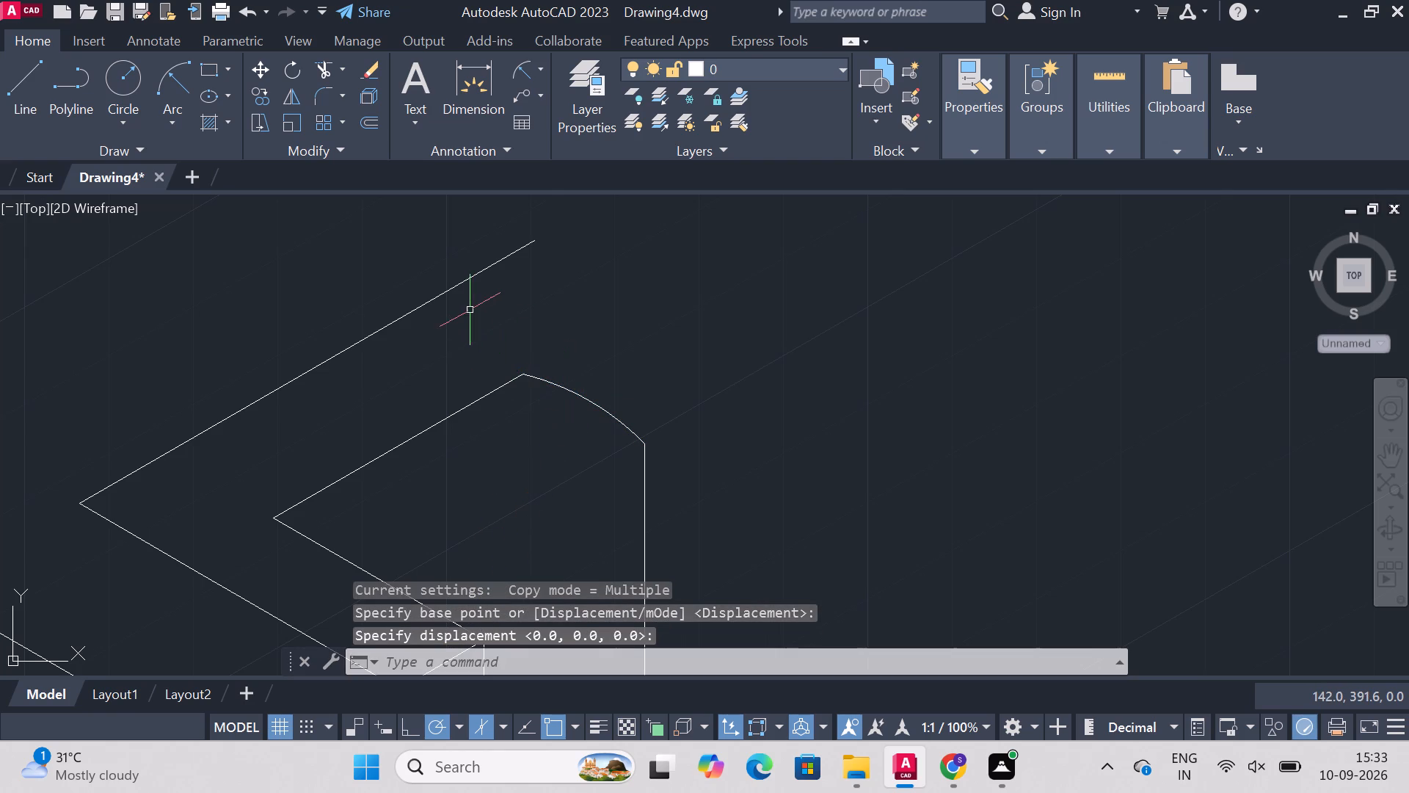
click(565, 392)
key(Escape)
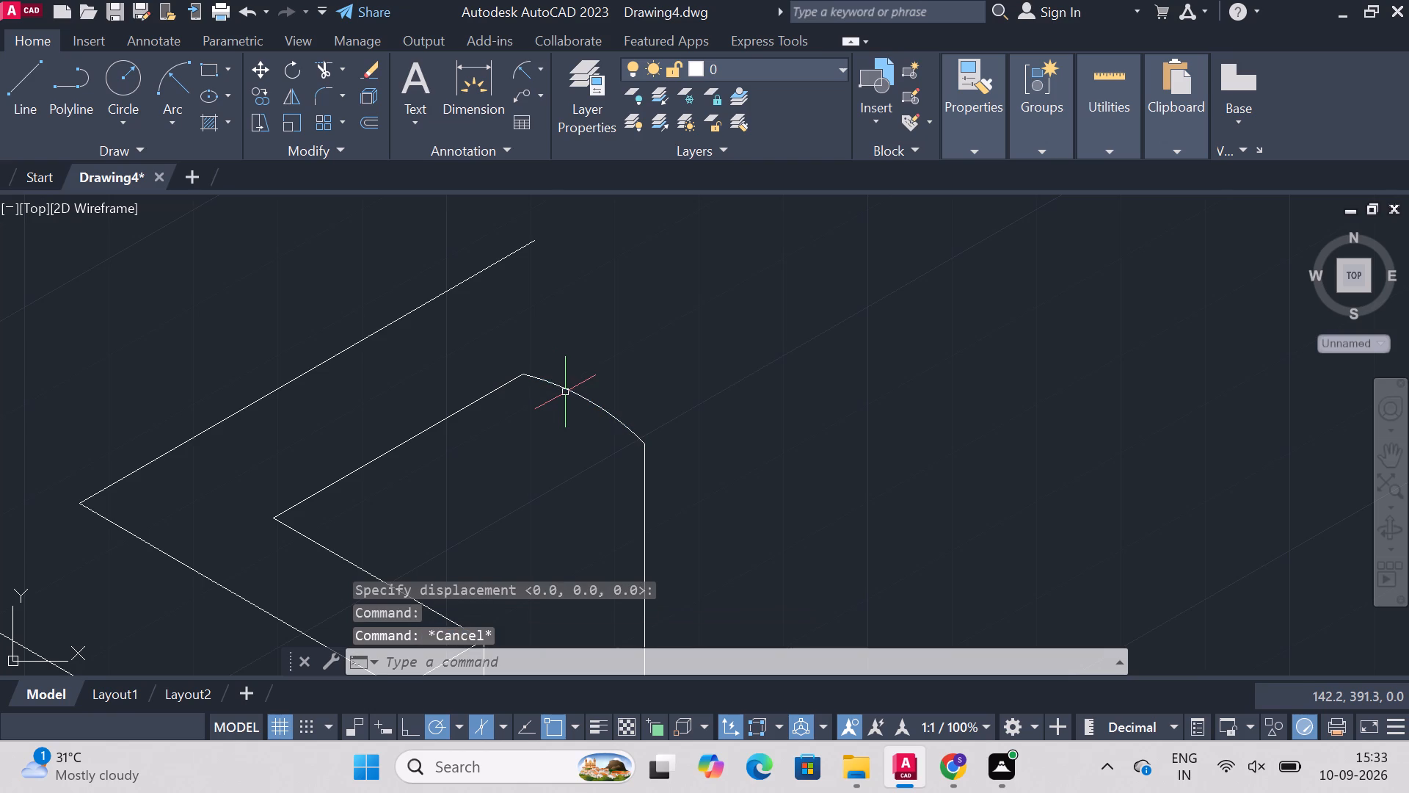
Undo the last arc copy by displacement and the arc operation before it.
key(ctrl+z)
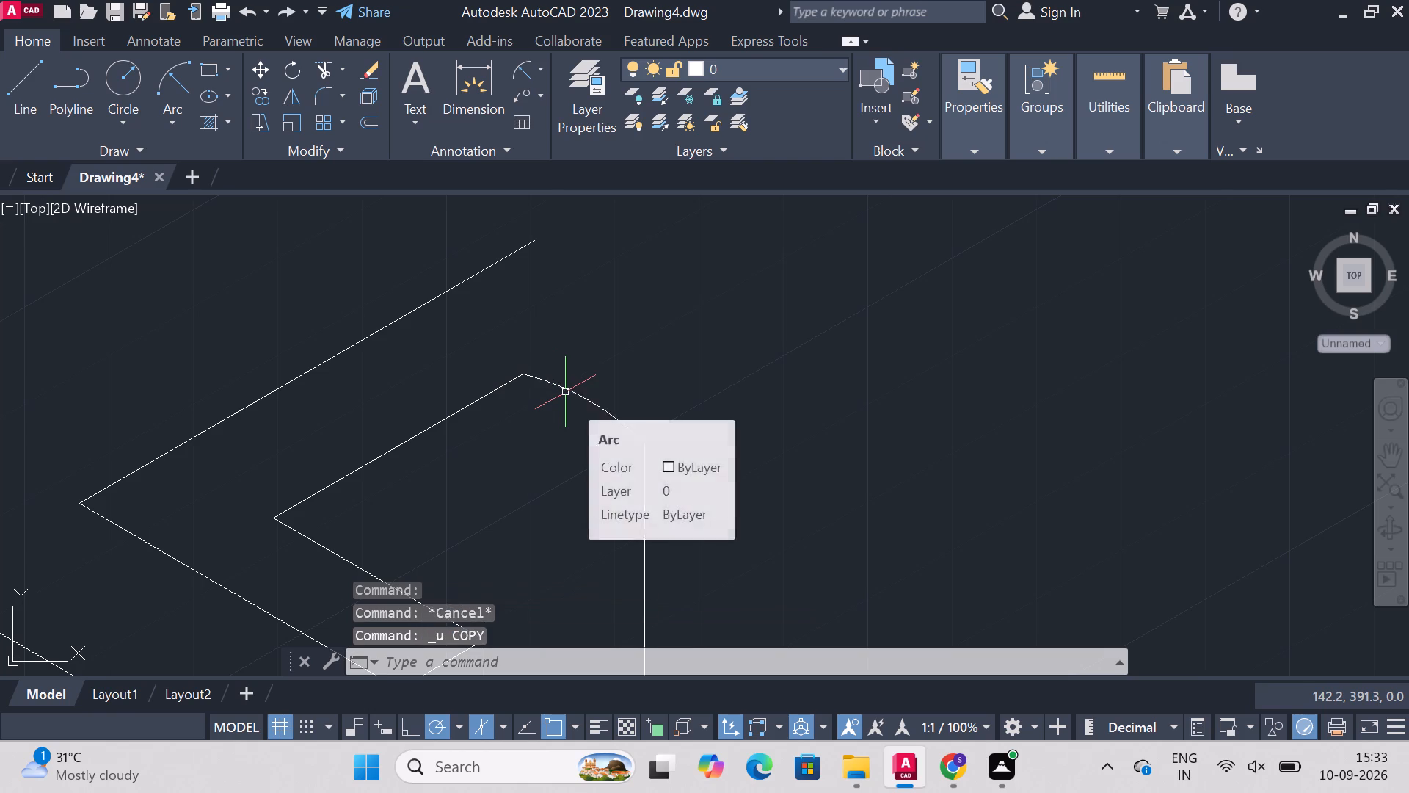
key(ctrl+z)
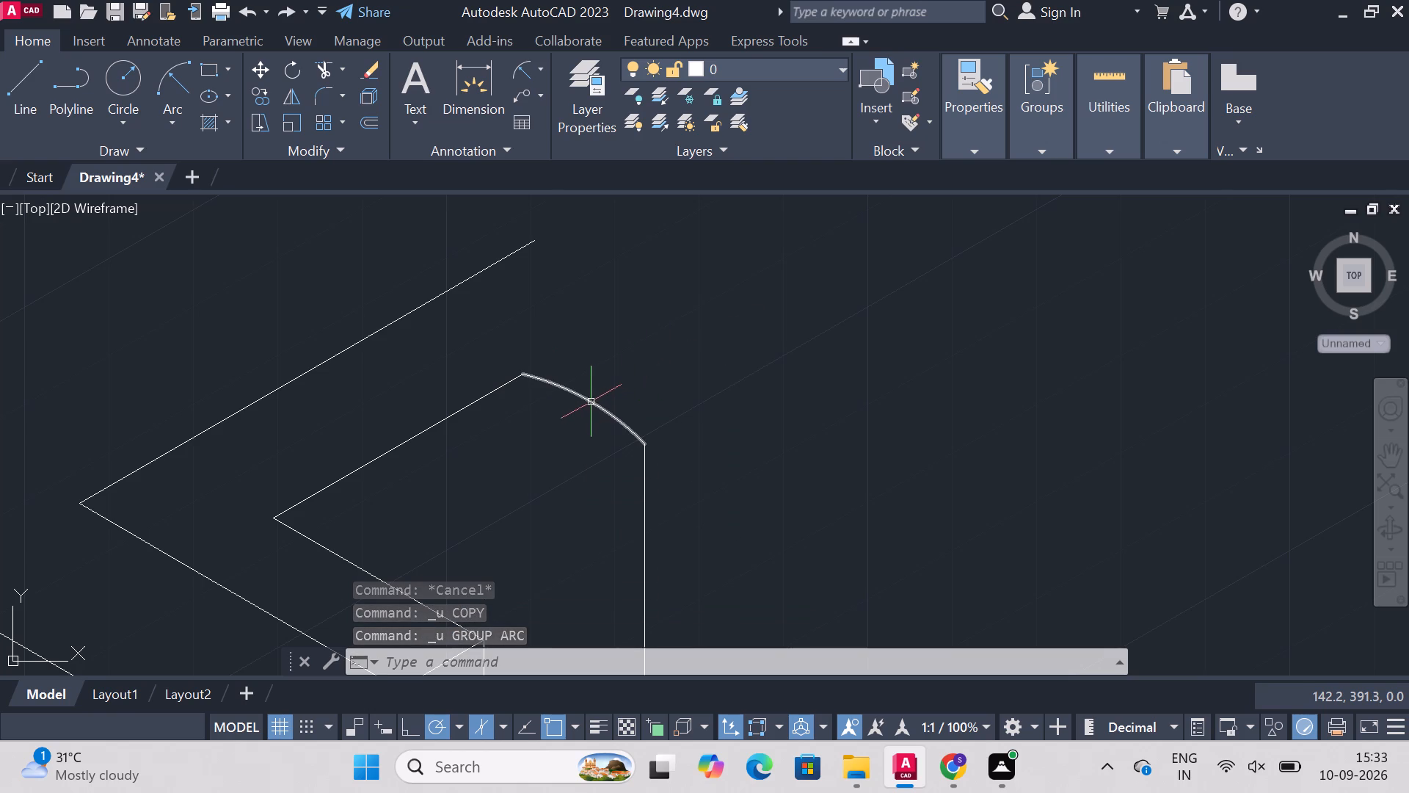
Copy the radius-25 far corner arc from its upper end to a free spot just above the original.
text(cop)
key(y)
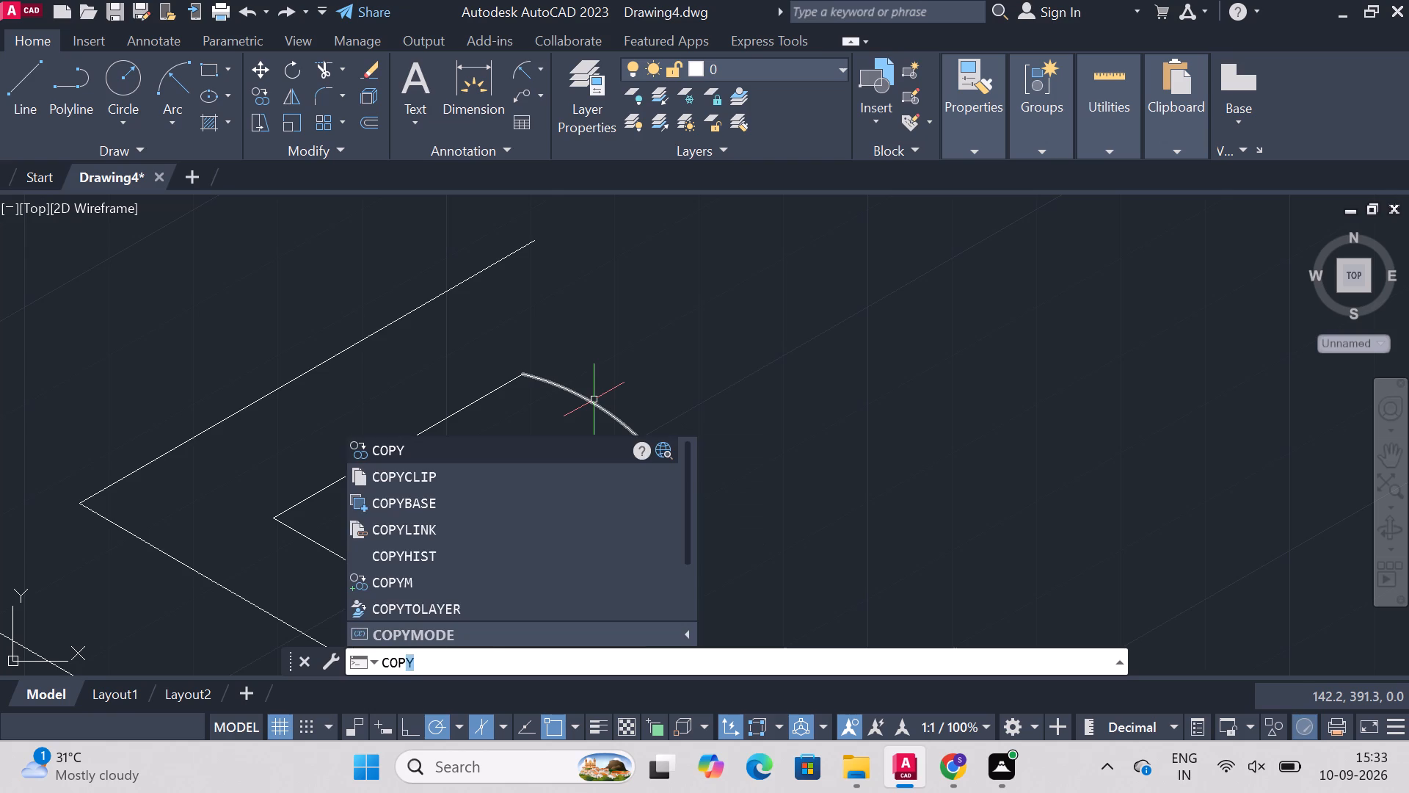
key(Return)
click(594, 399)
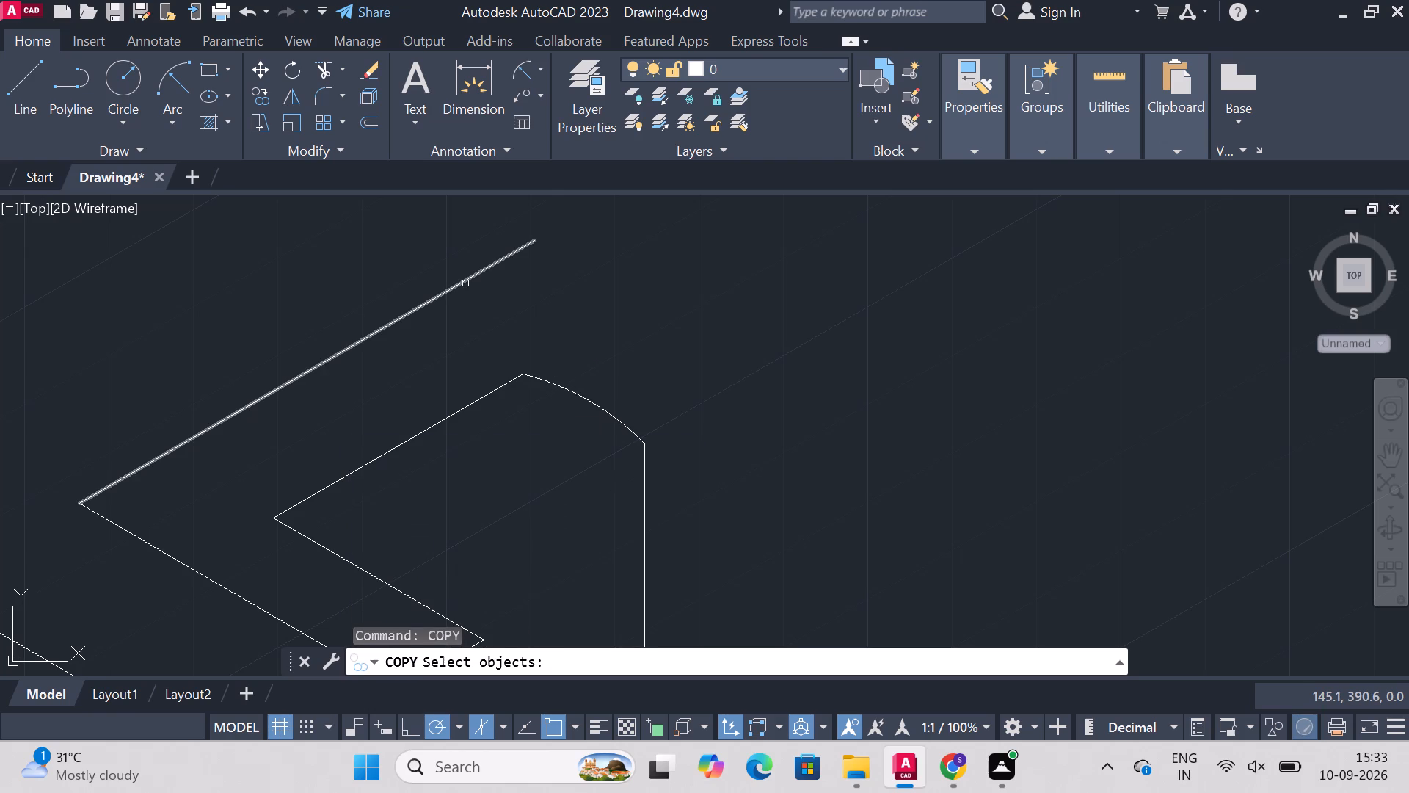
click(563, 389)
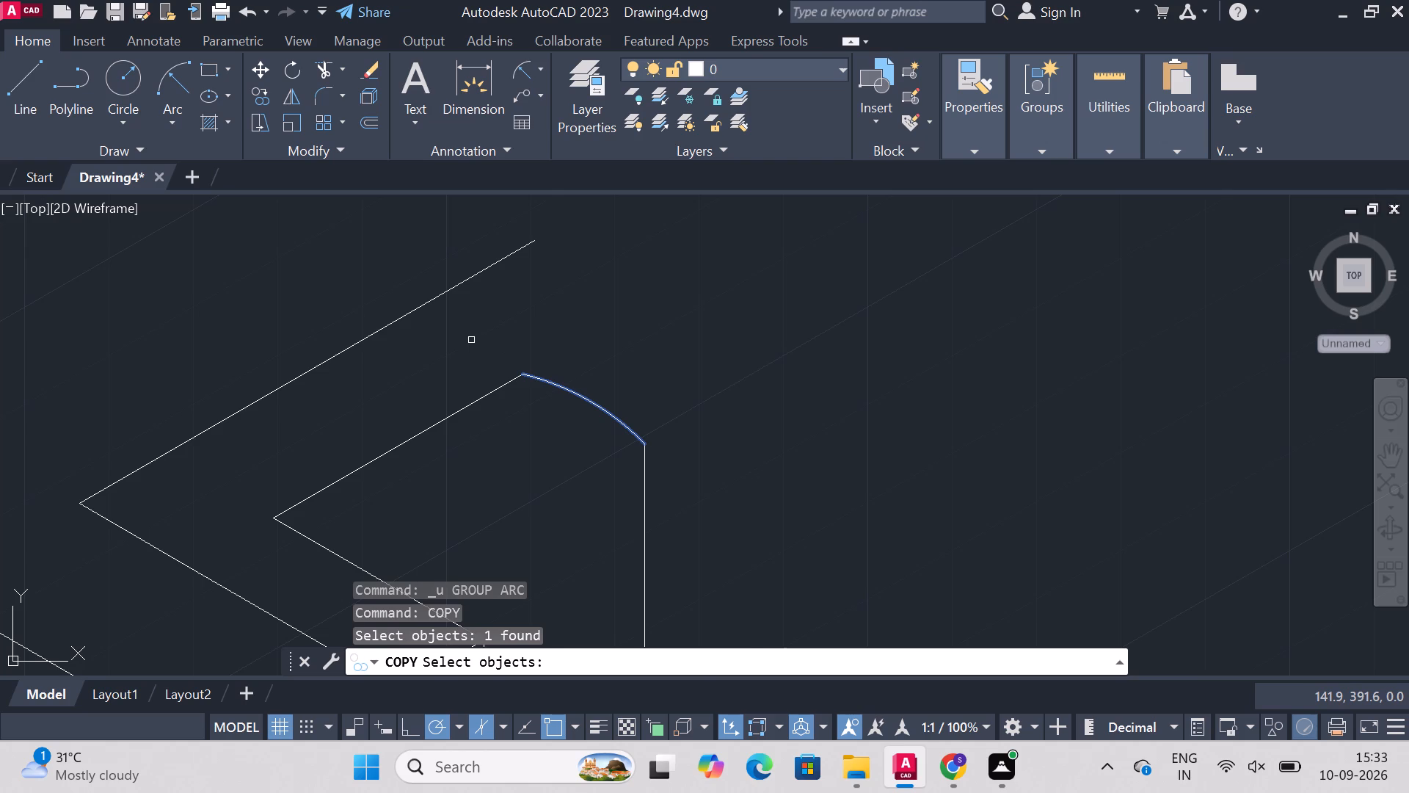
key(Return)
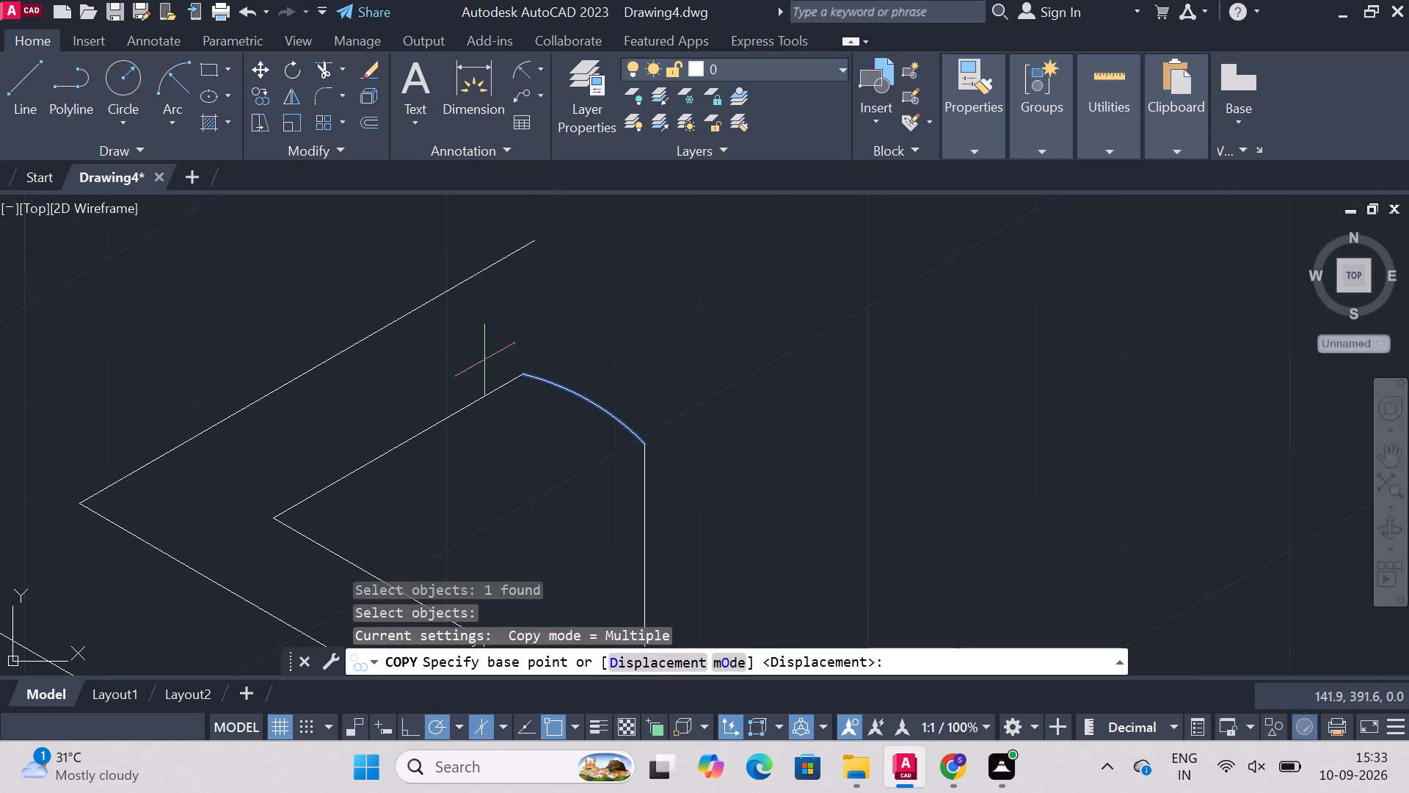
click(522, 376)
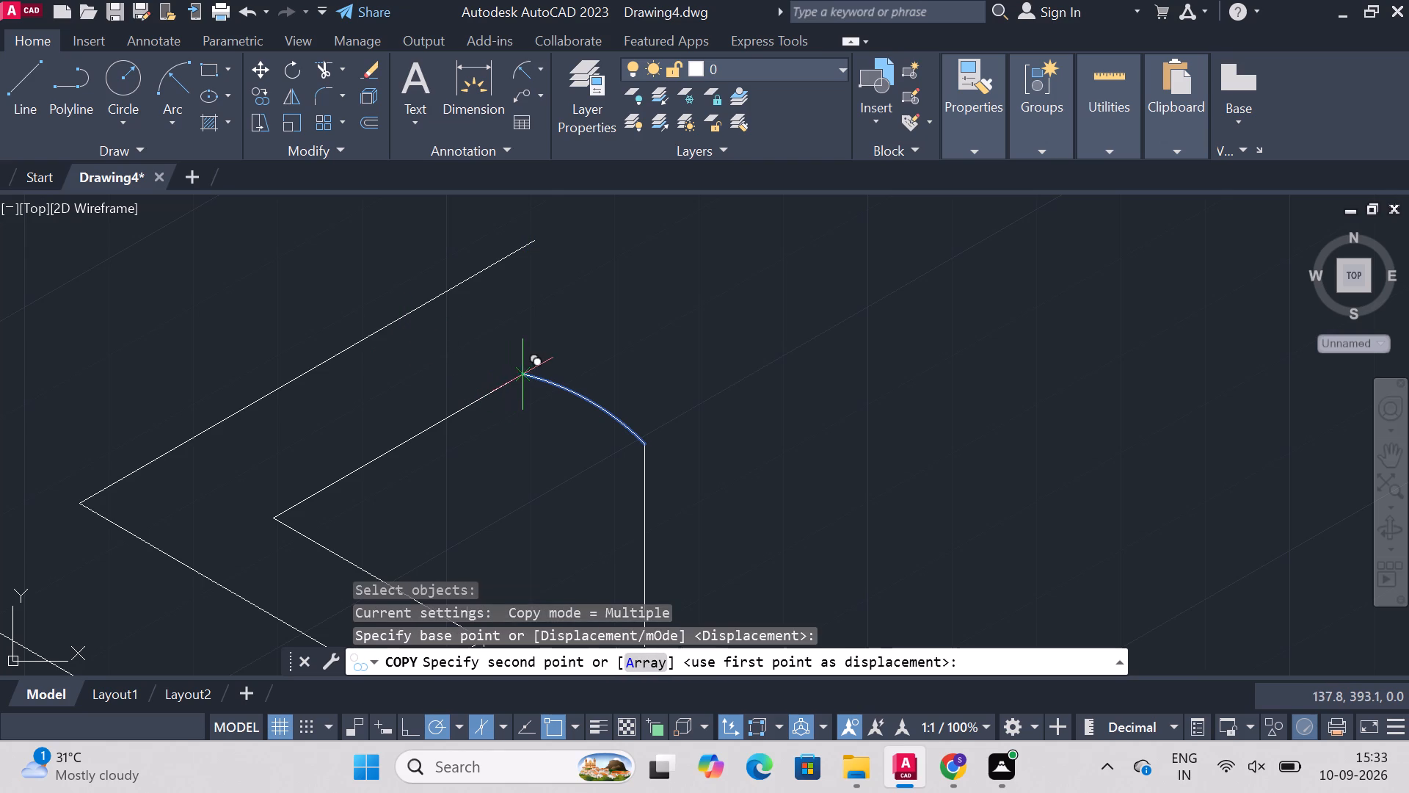
click(494, 320)
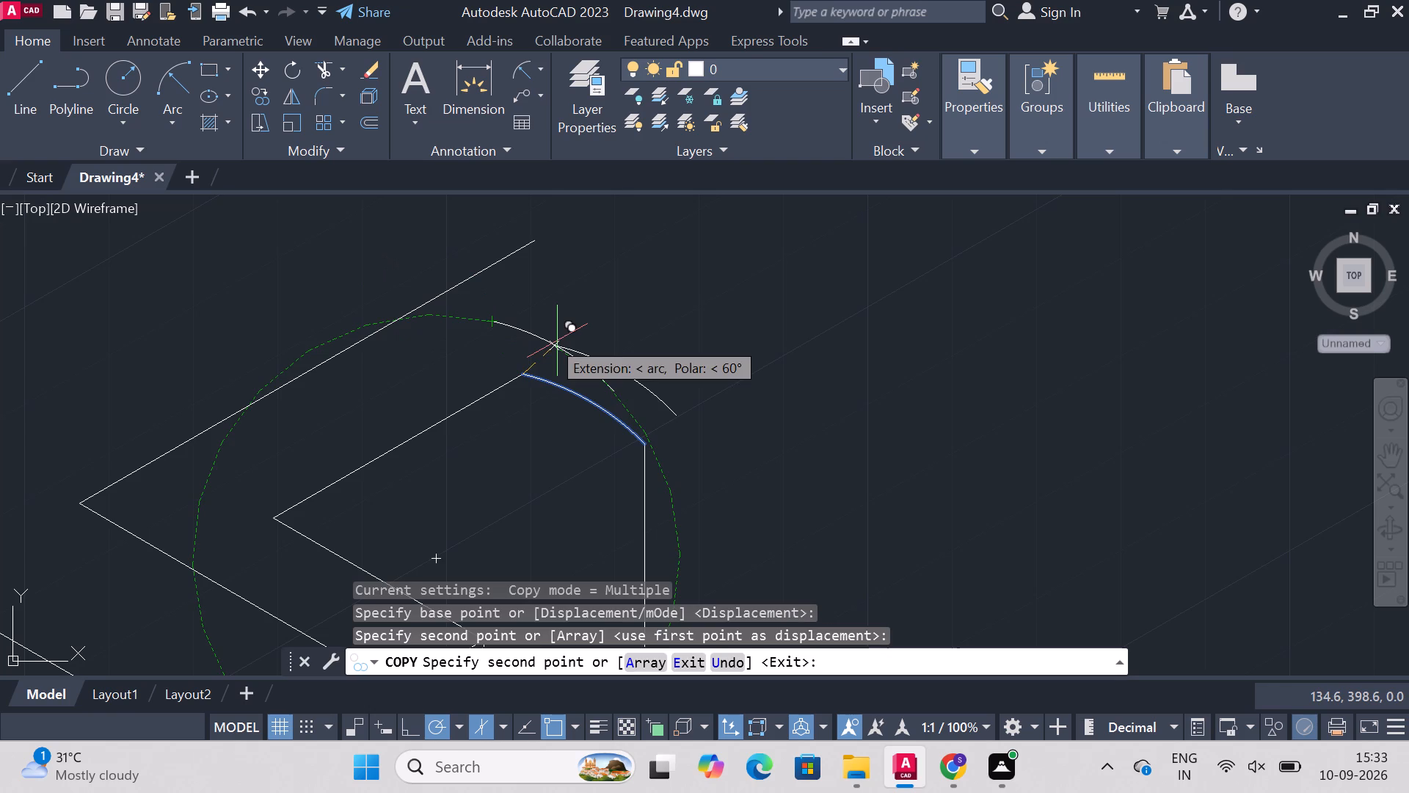
key(Escape)
Move the copied arc so its lower end meets the upper end of the original far corner arc.
click(564, 349)
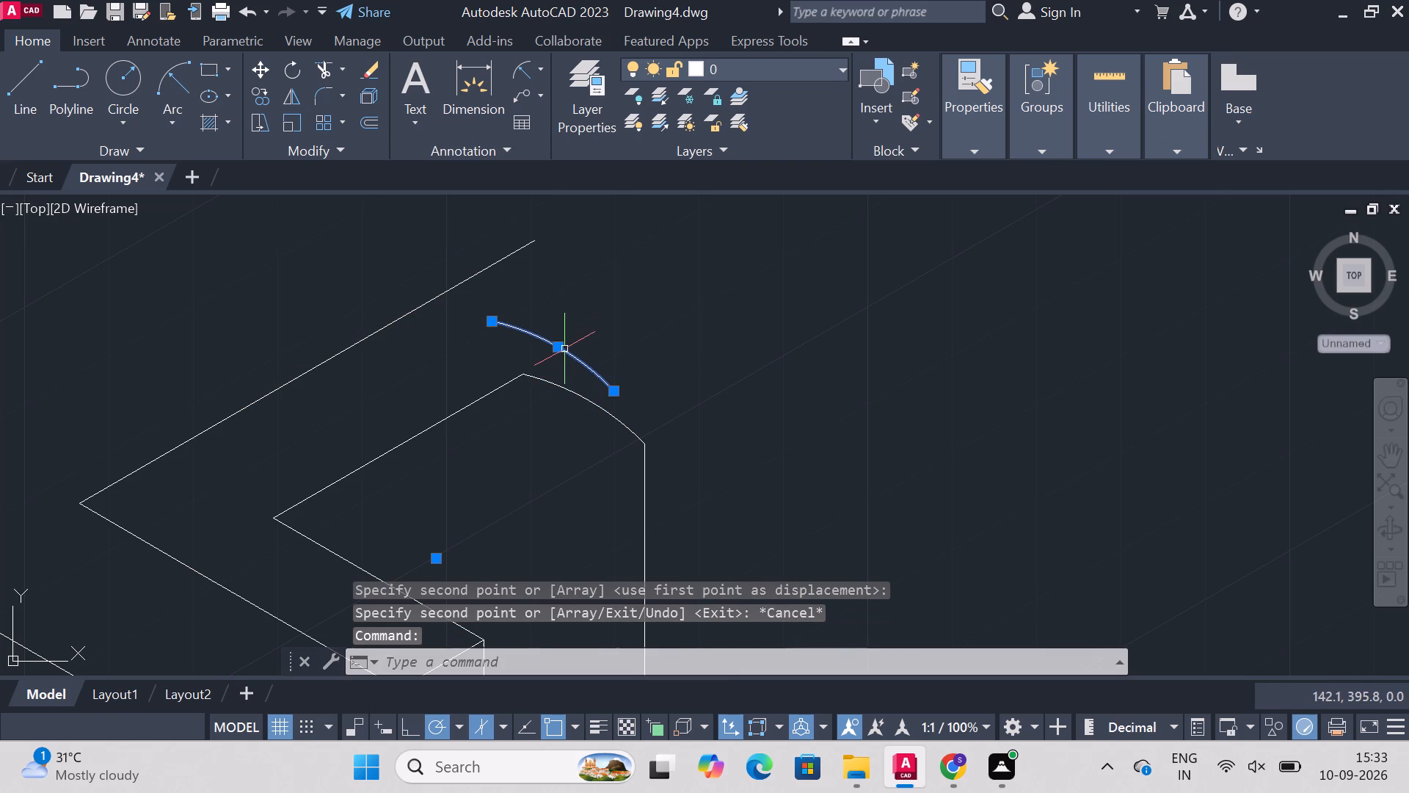
text(move)
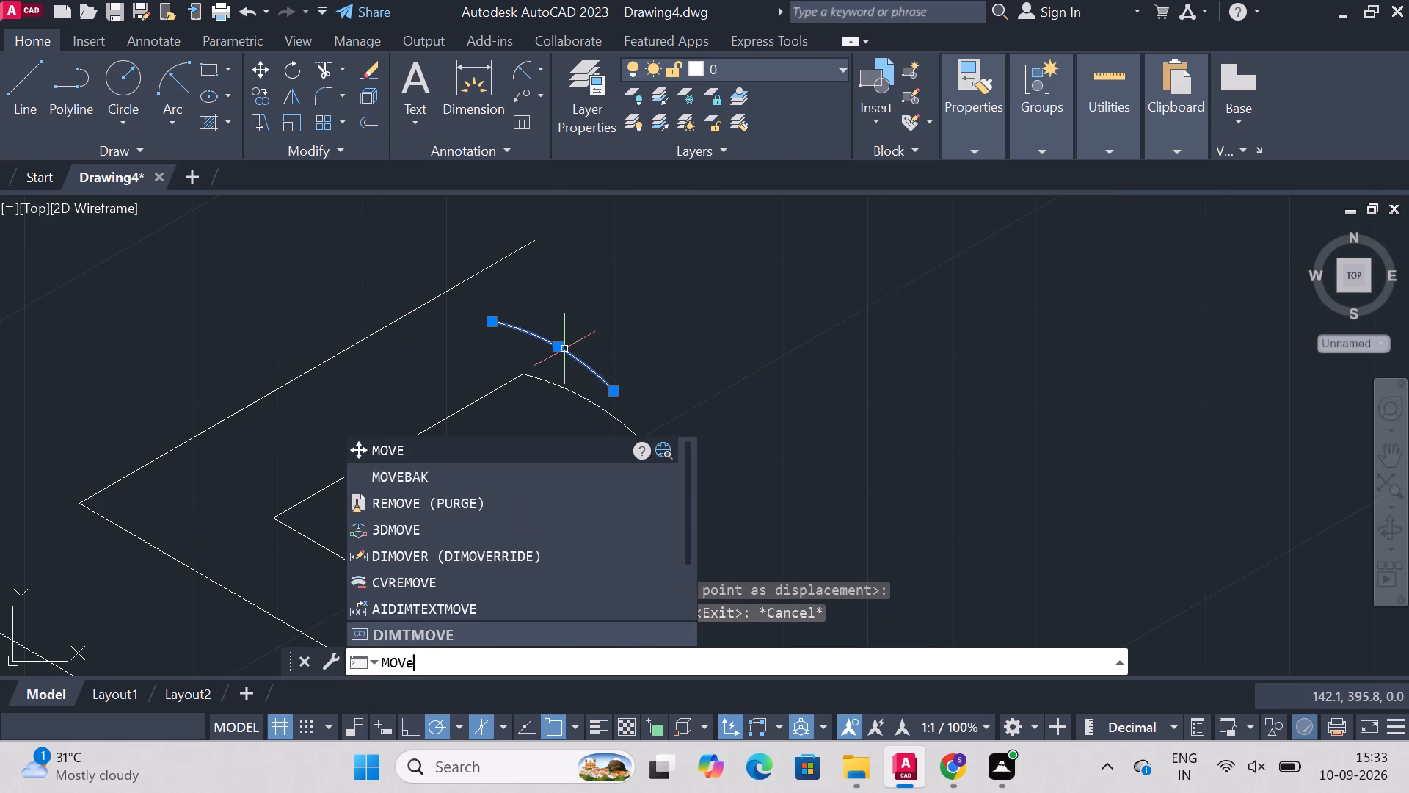
key(Return)
click(610, 391)
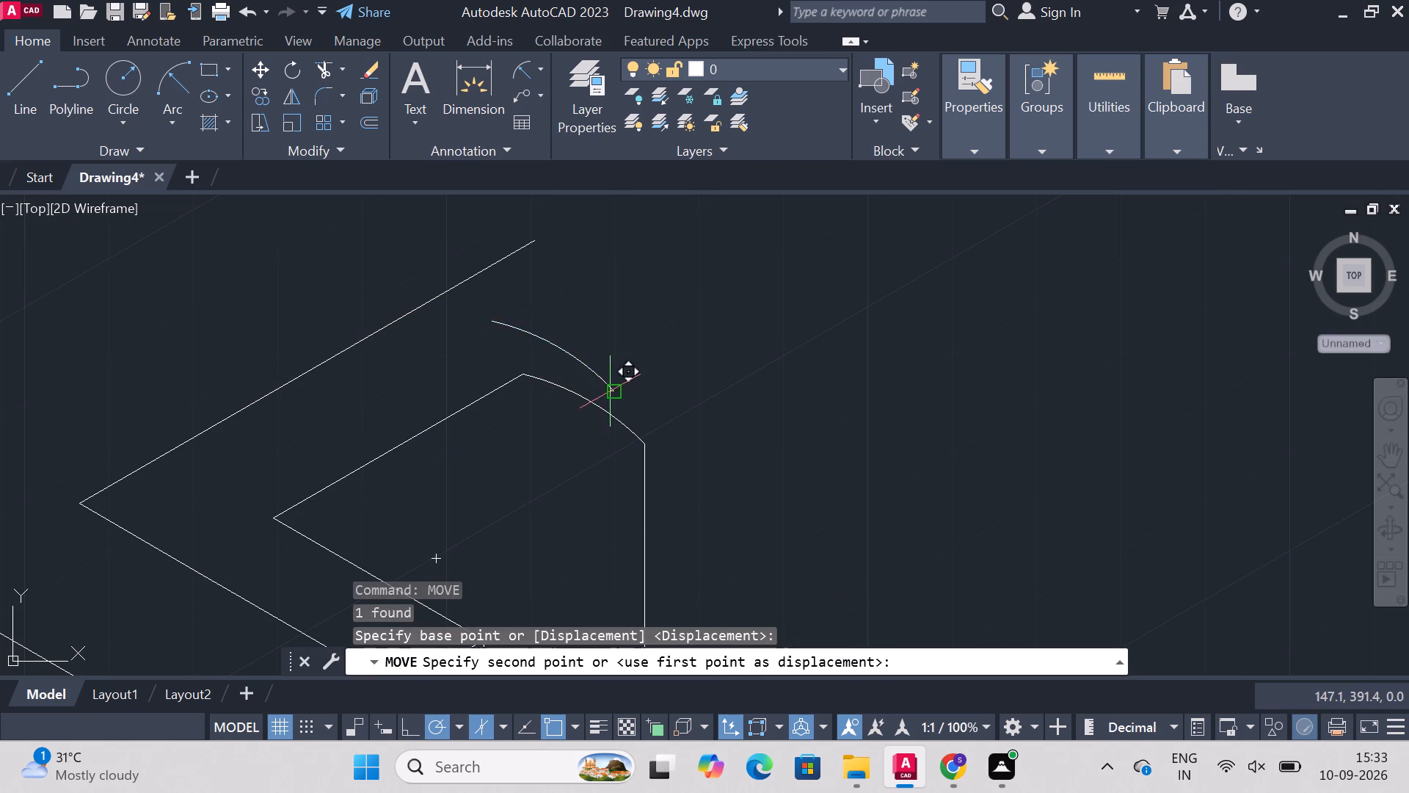
click(525, 371)
key(Escape)
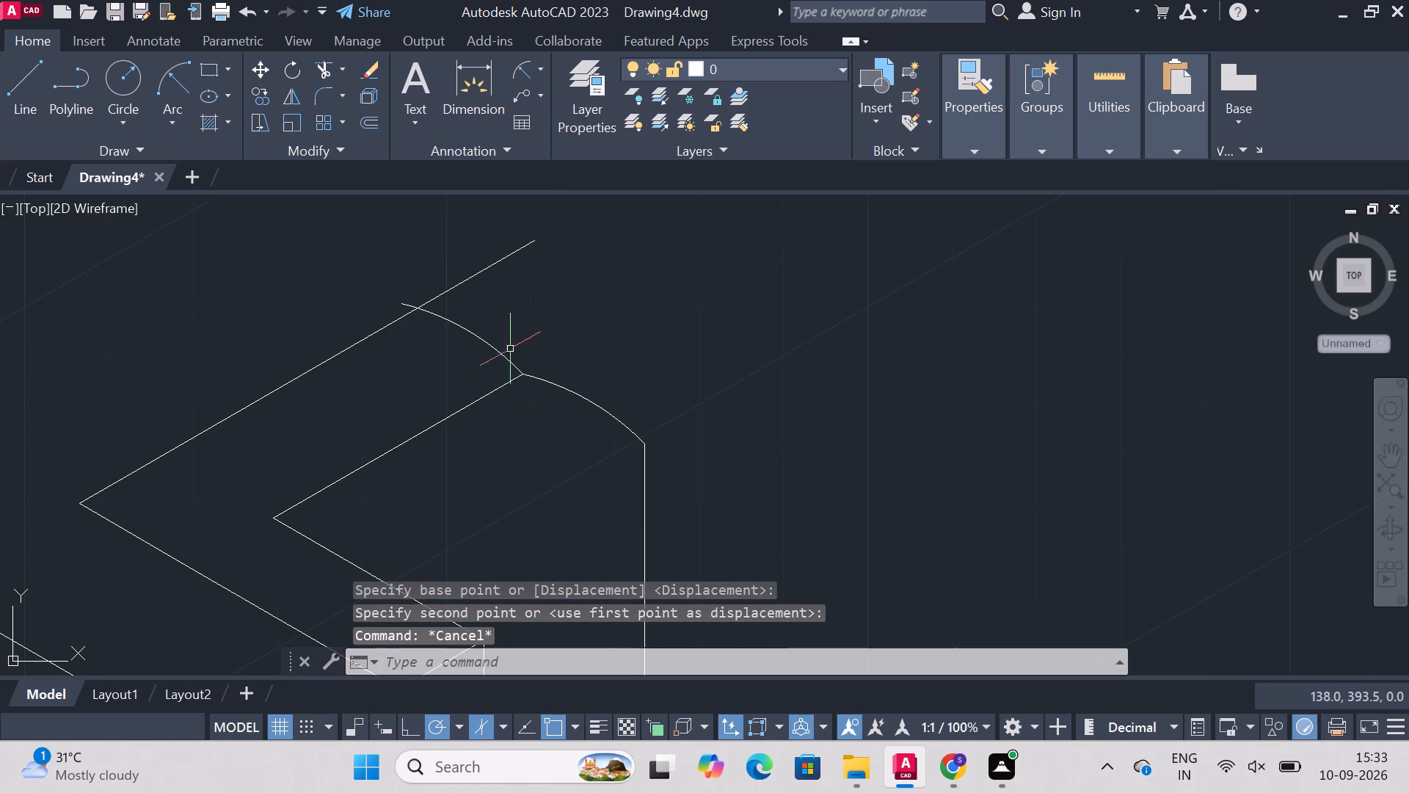
Trim the outer top edge beyond the copied arc and the arc's short stub past that edge.
text(trim)
key(Return)
click(479, 276)
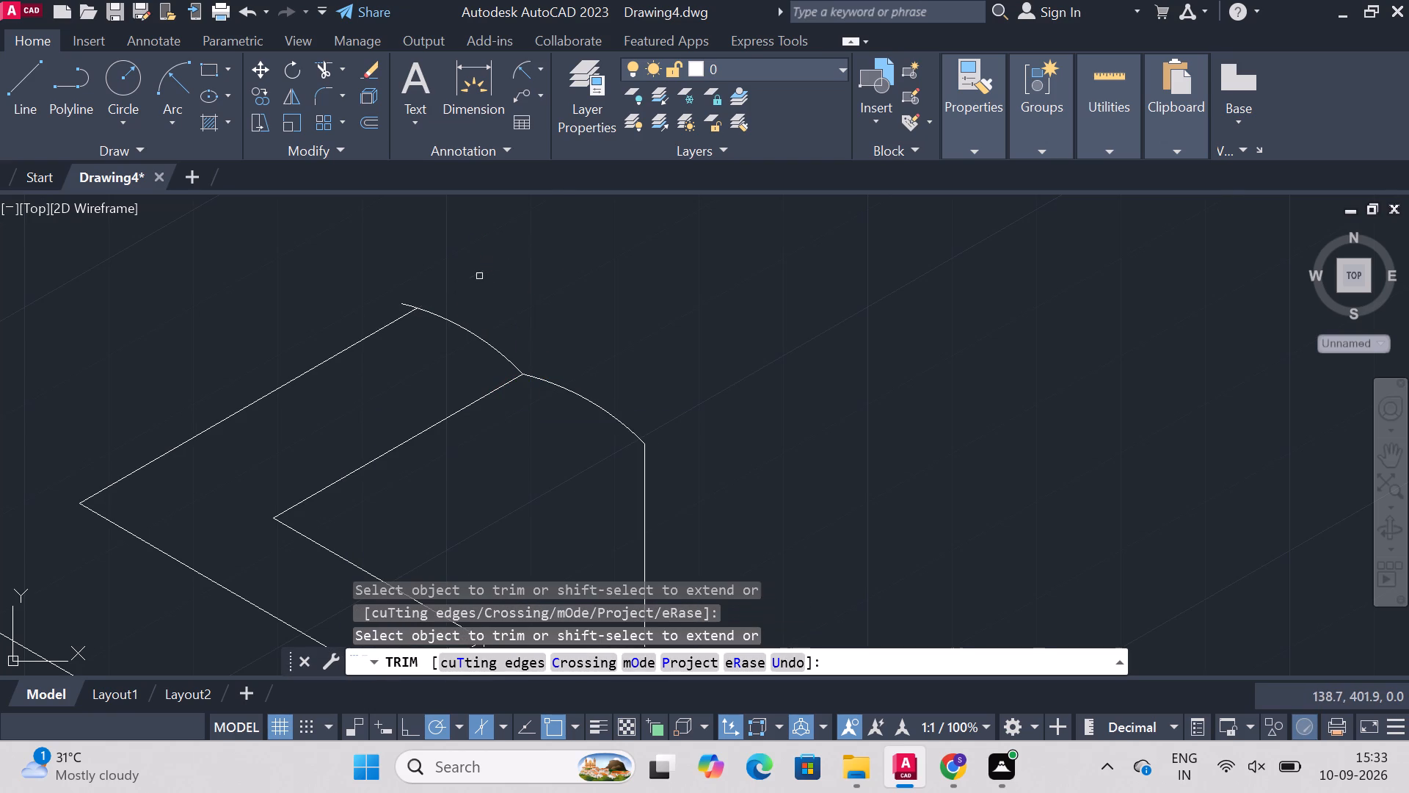
click(409, 304)
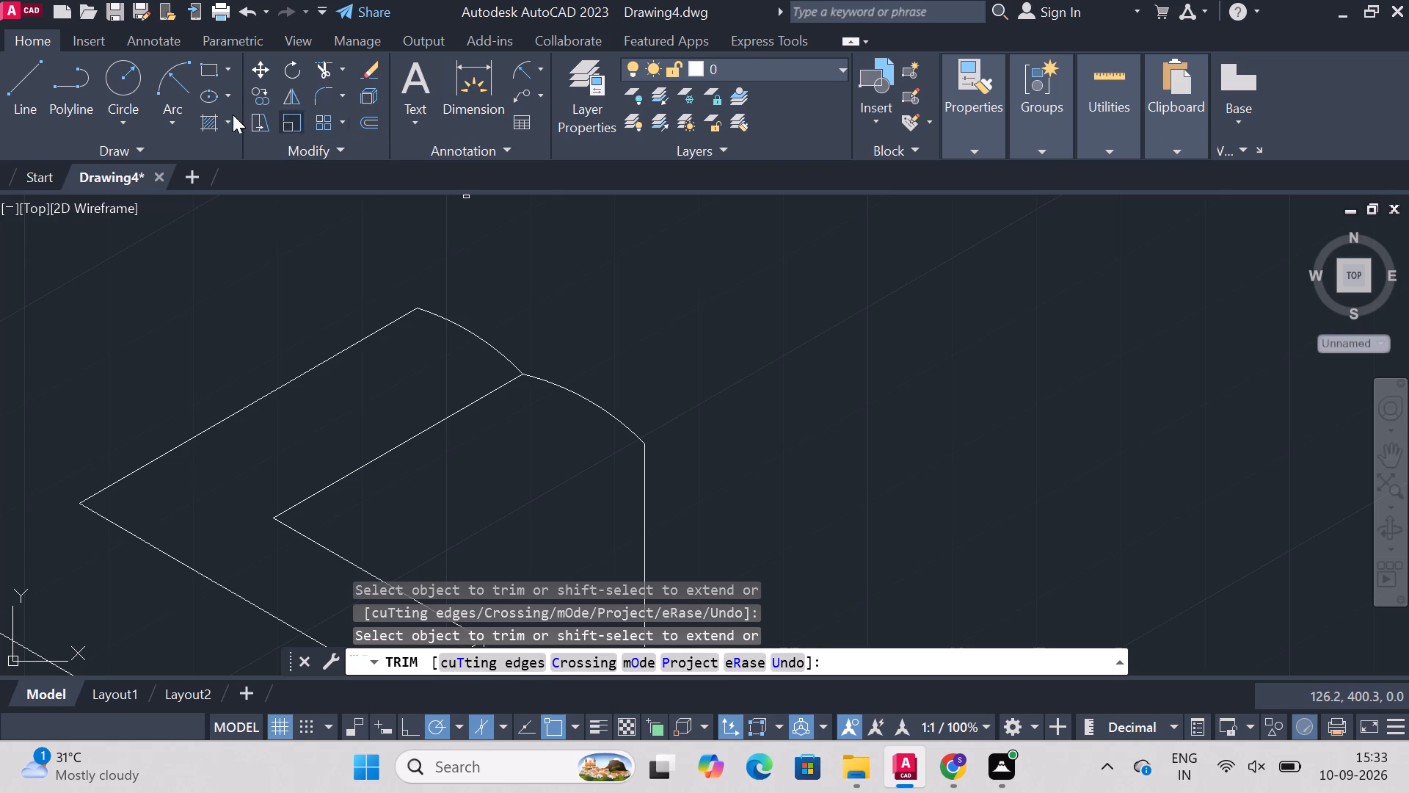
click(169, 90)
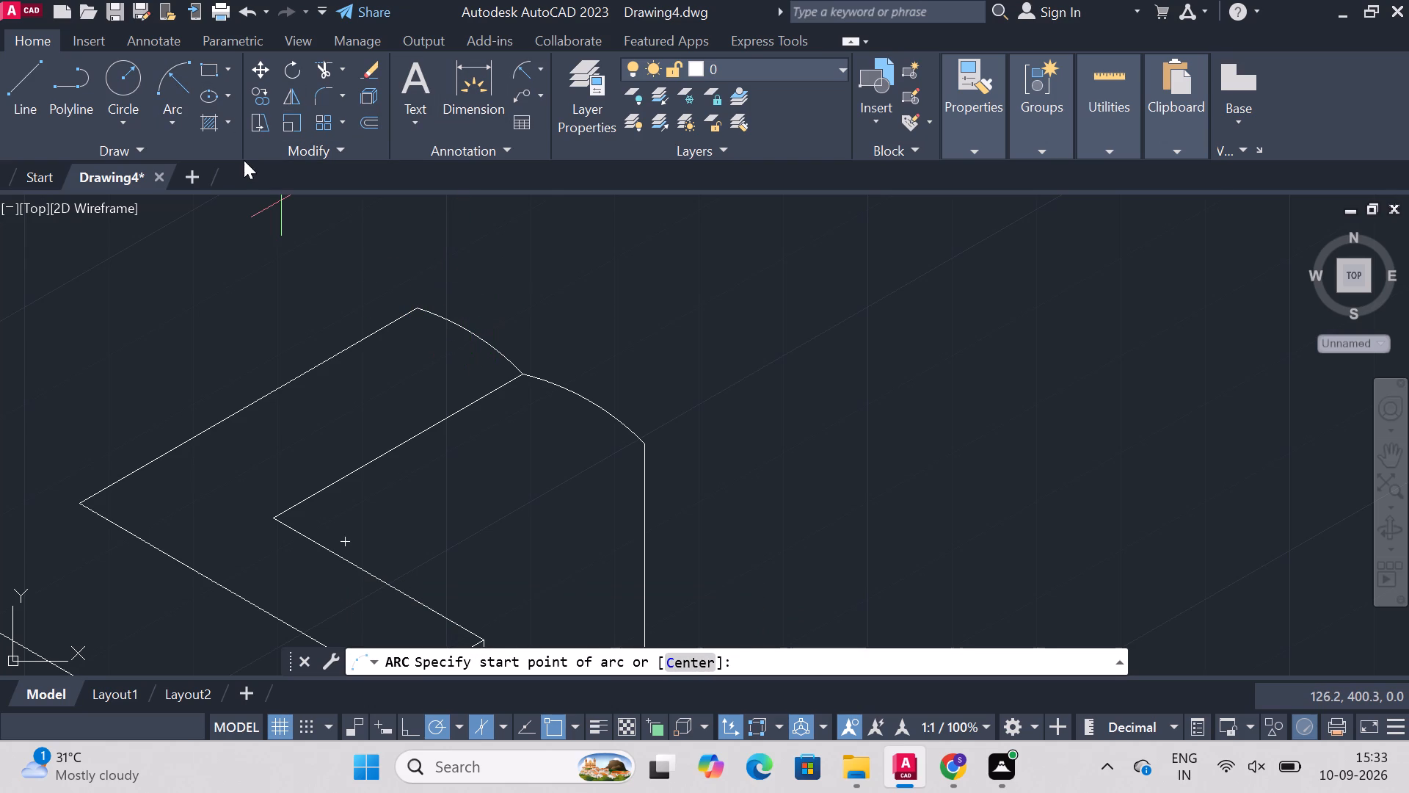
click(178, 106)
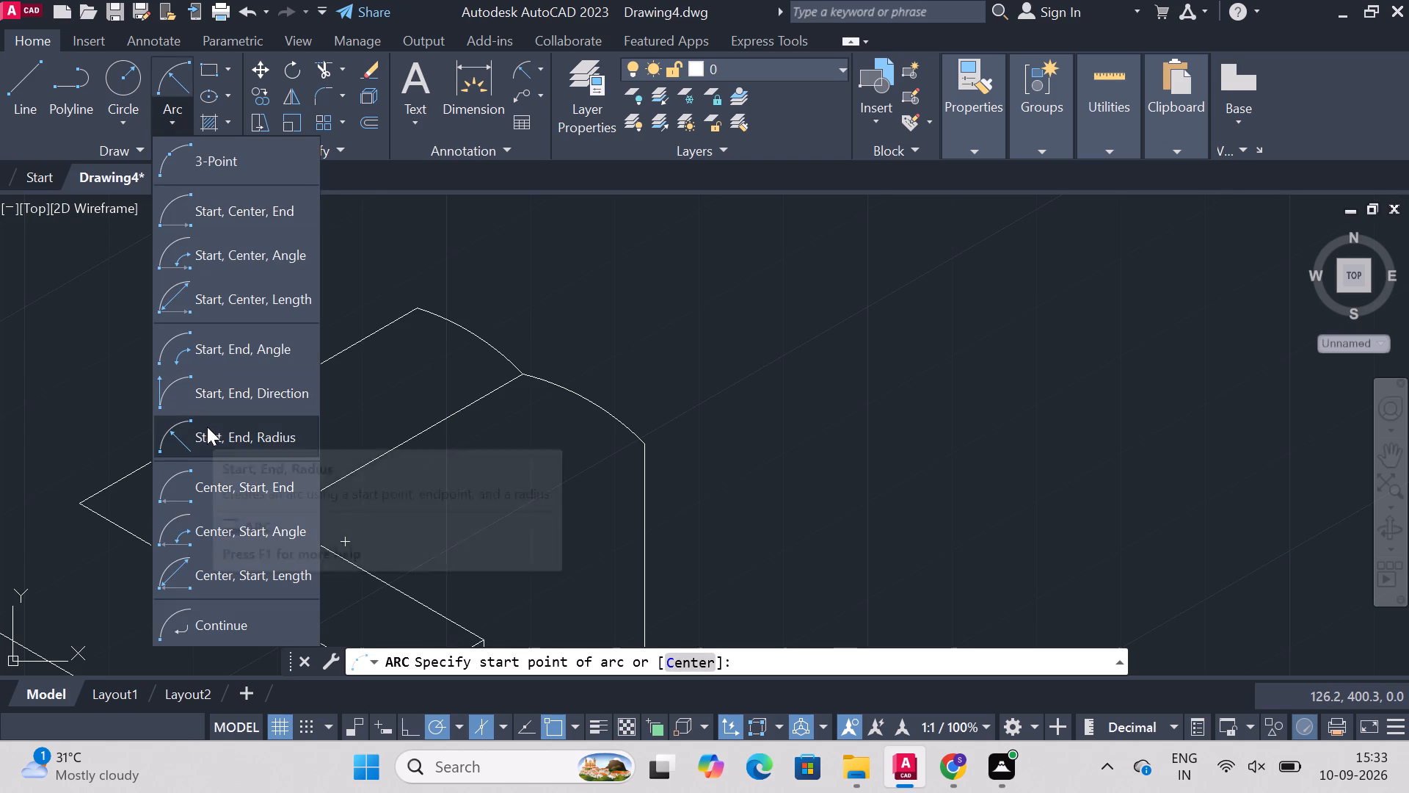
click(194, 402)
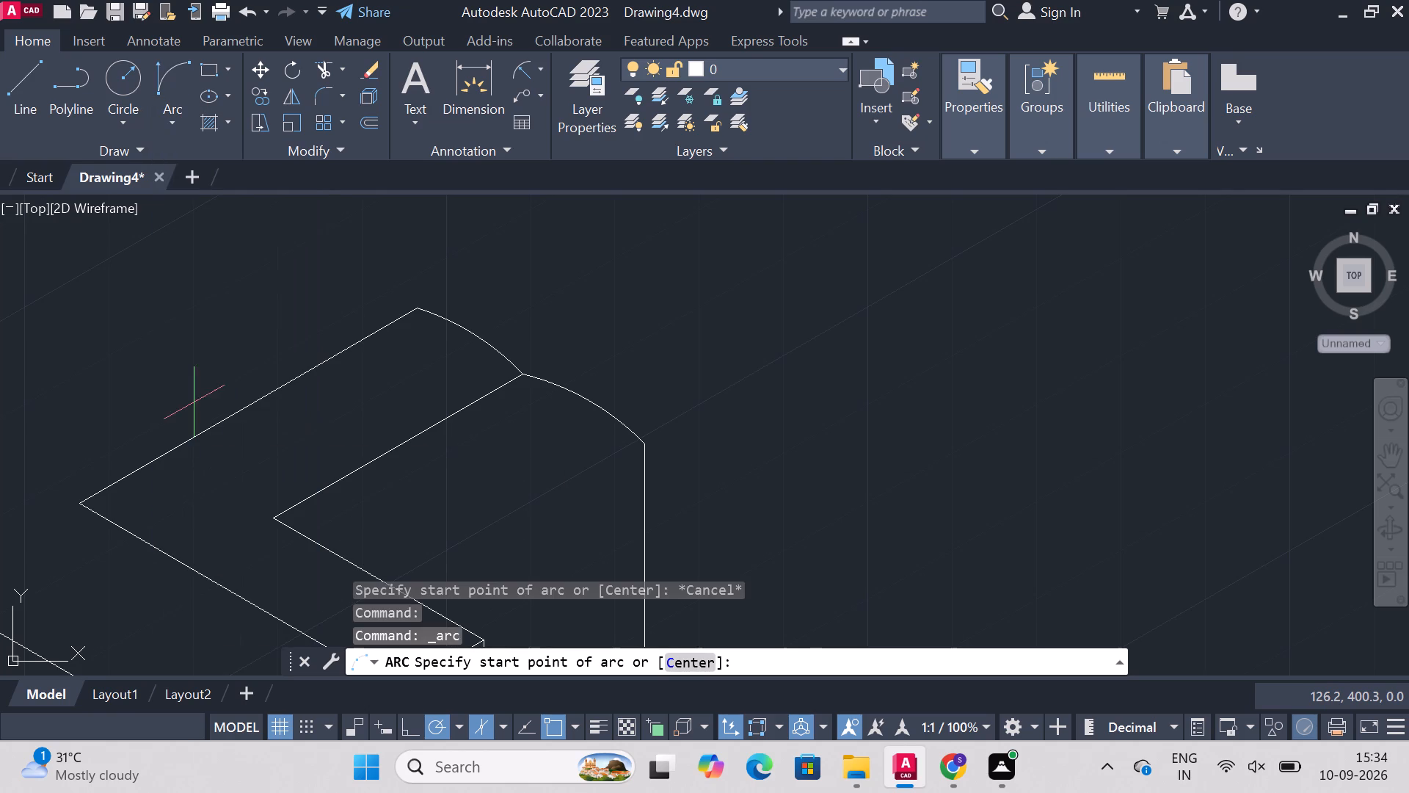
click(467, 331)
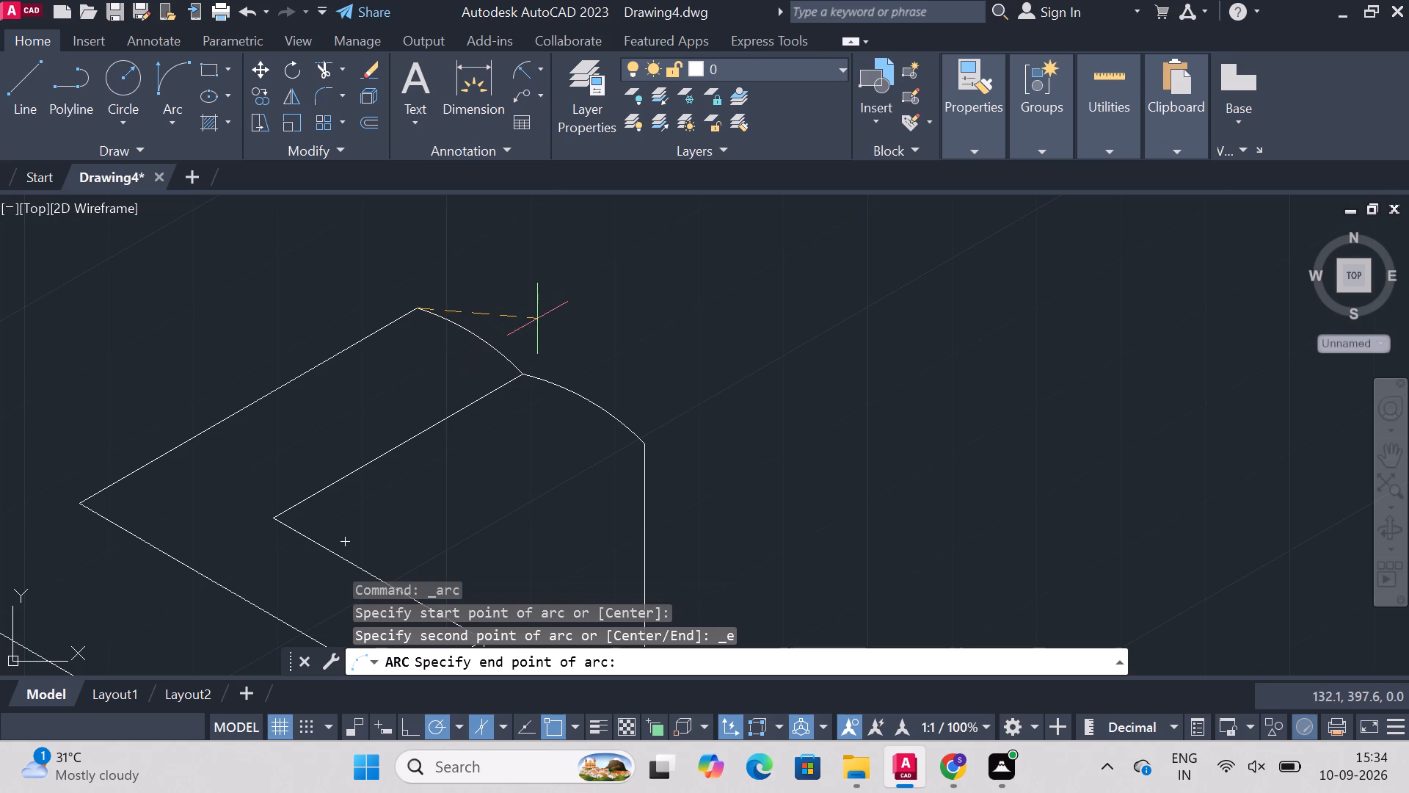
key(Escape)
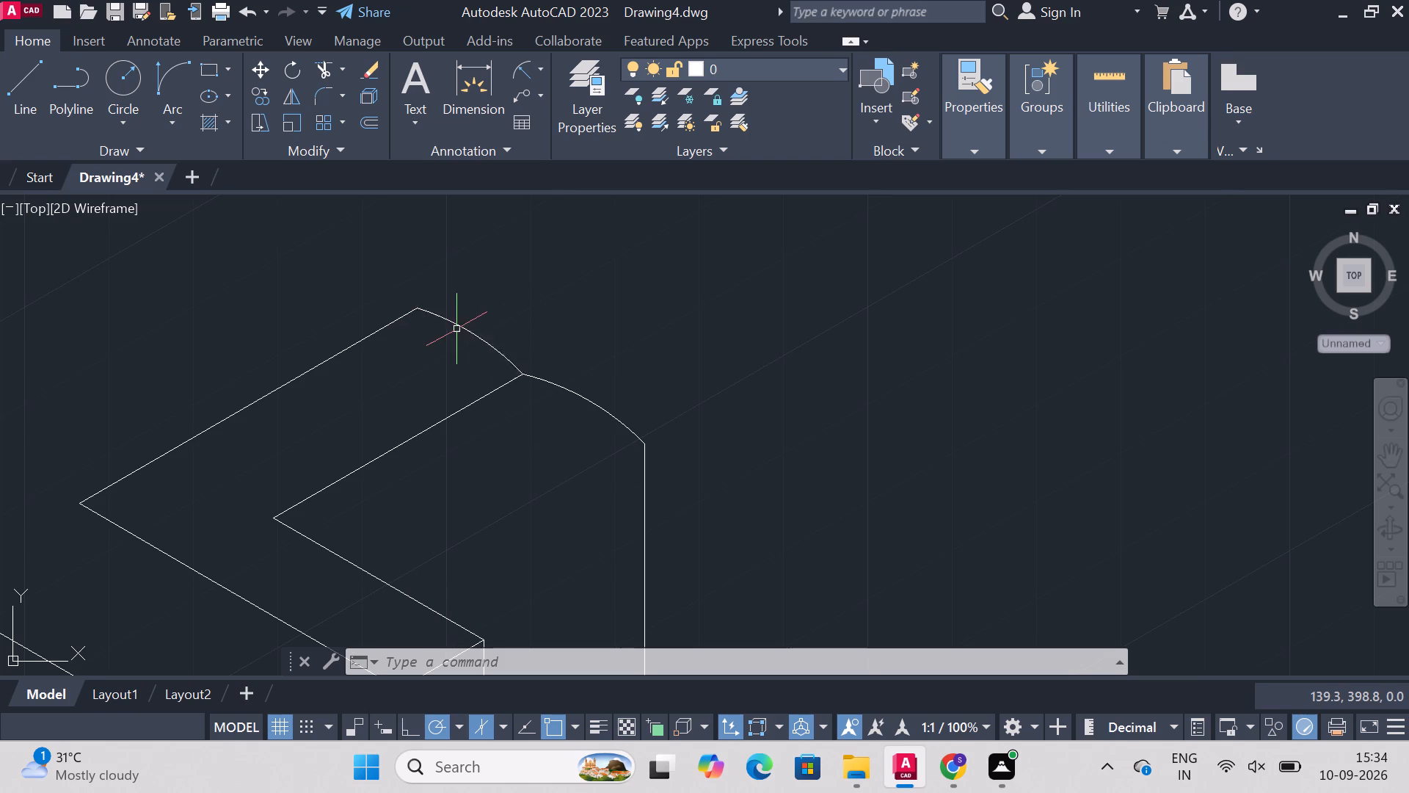
Draw a line tangent from the copied arc to the top end of the far vertical edge.
click(30, 80)
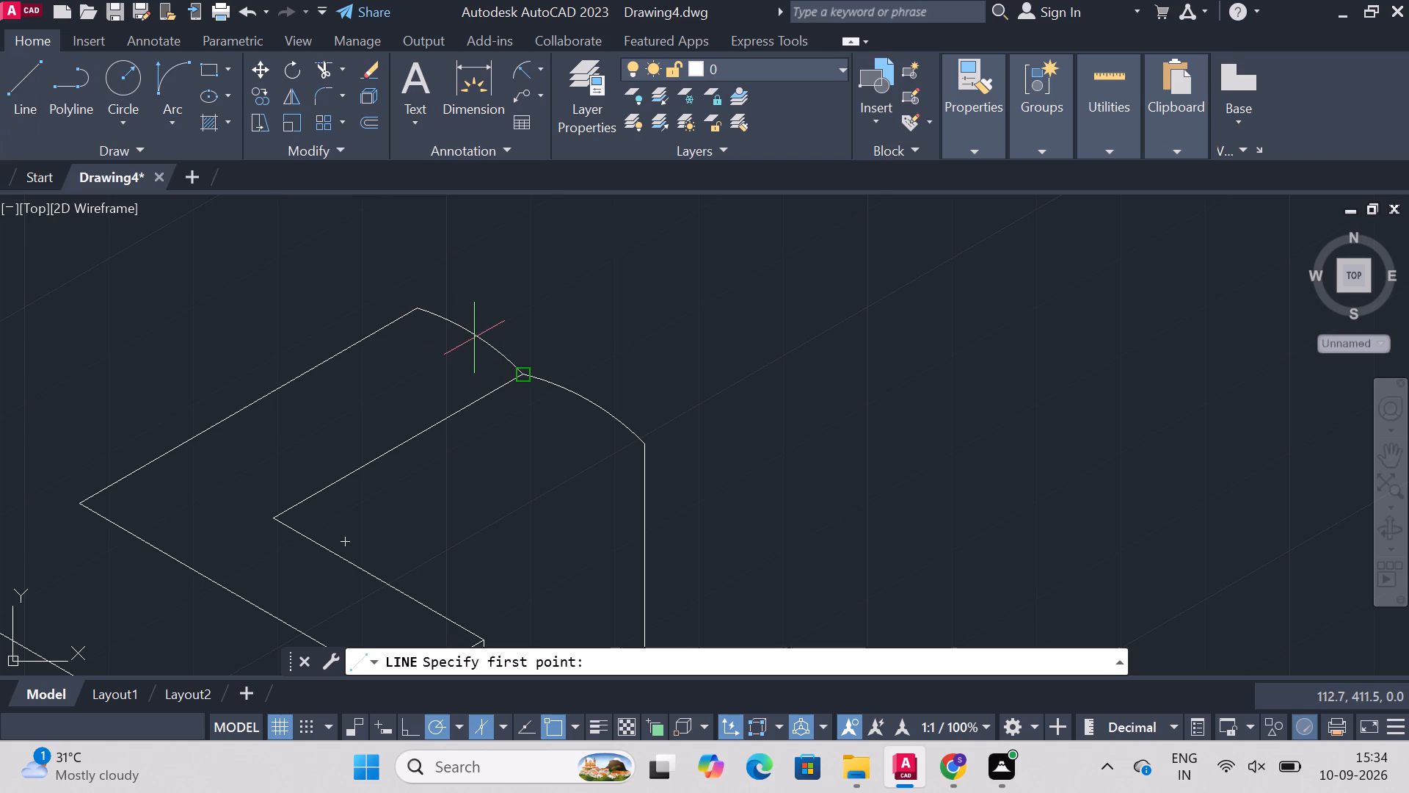
key(Escape)
key(l)
key(Return)
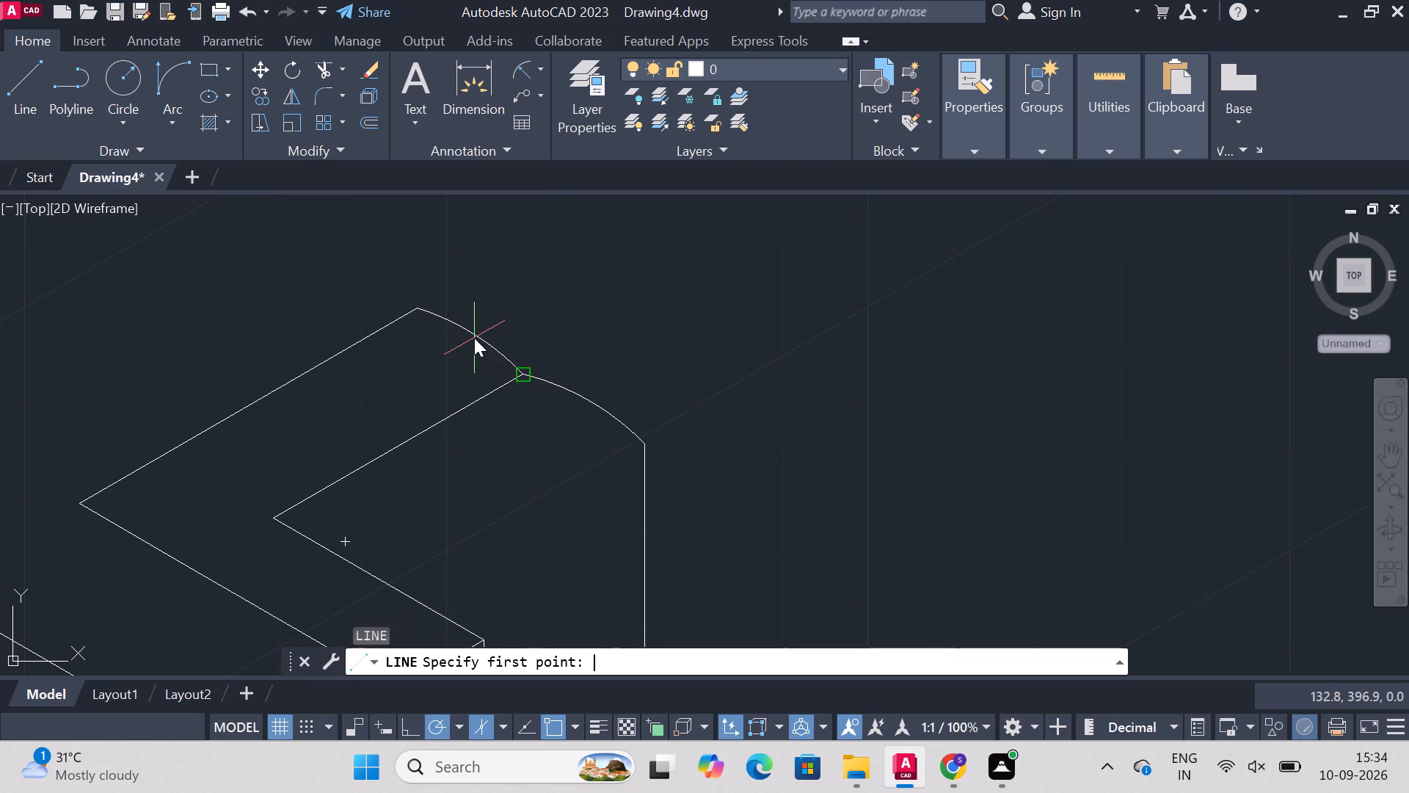
text(tan)
key(Return)
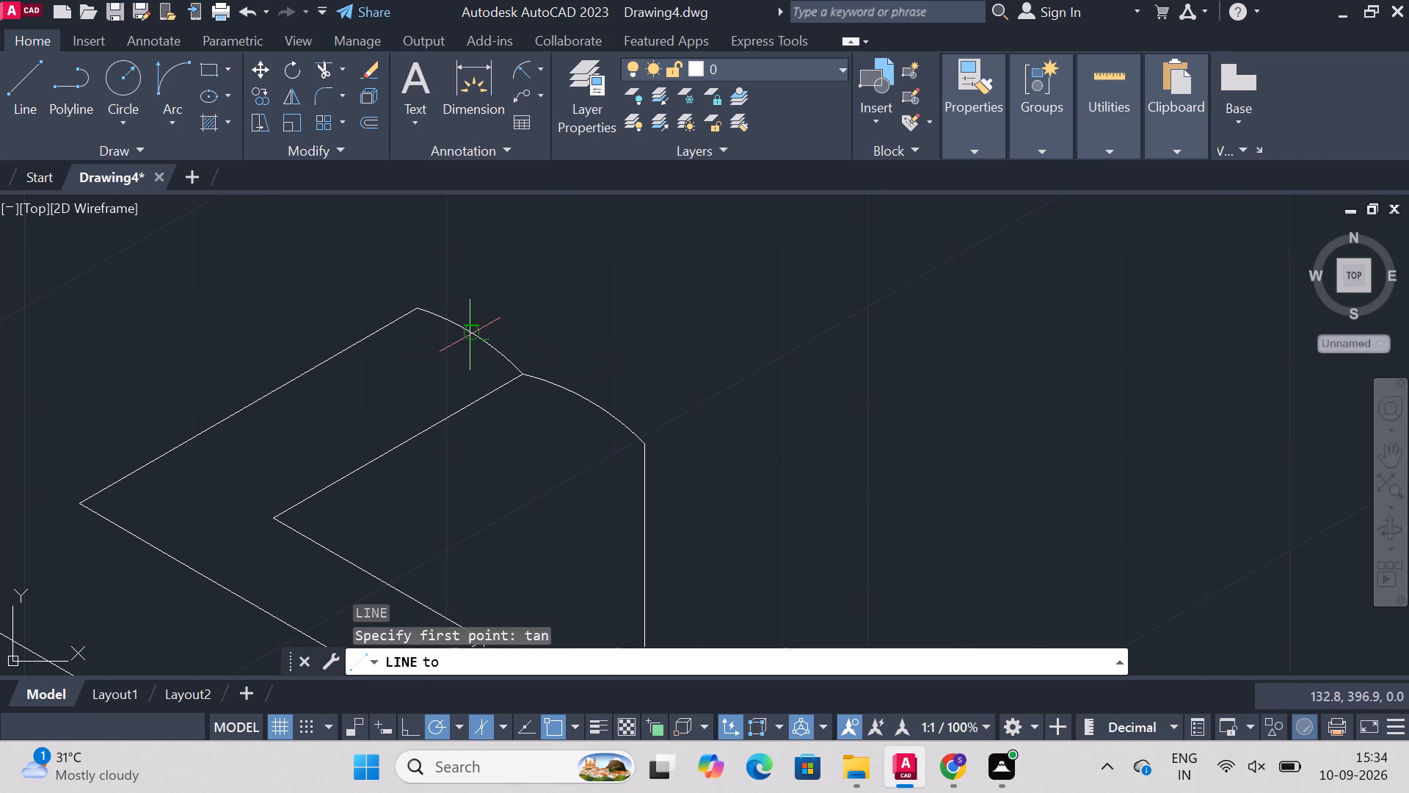
click(470, 335)
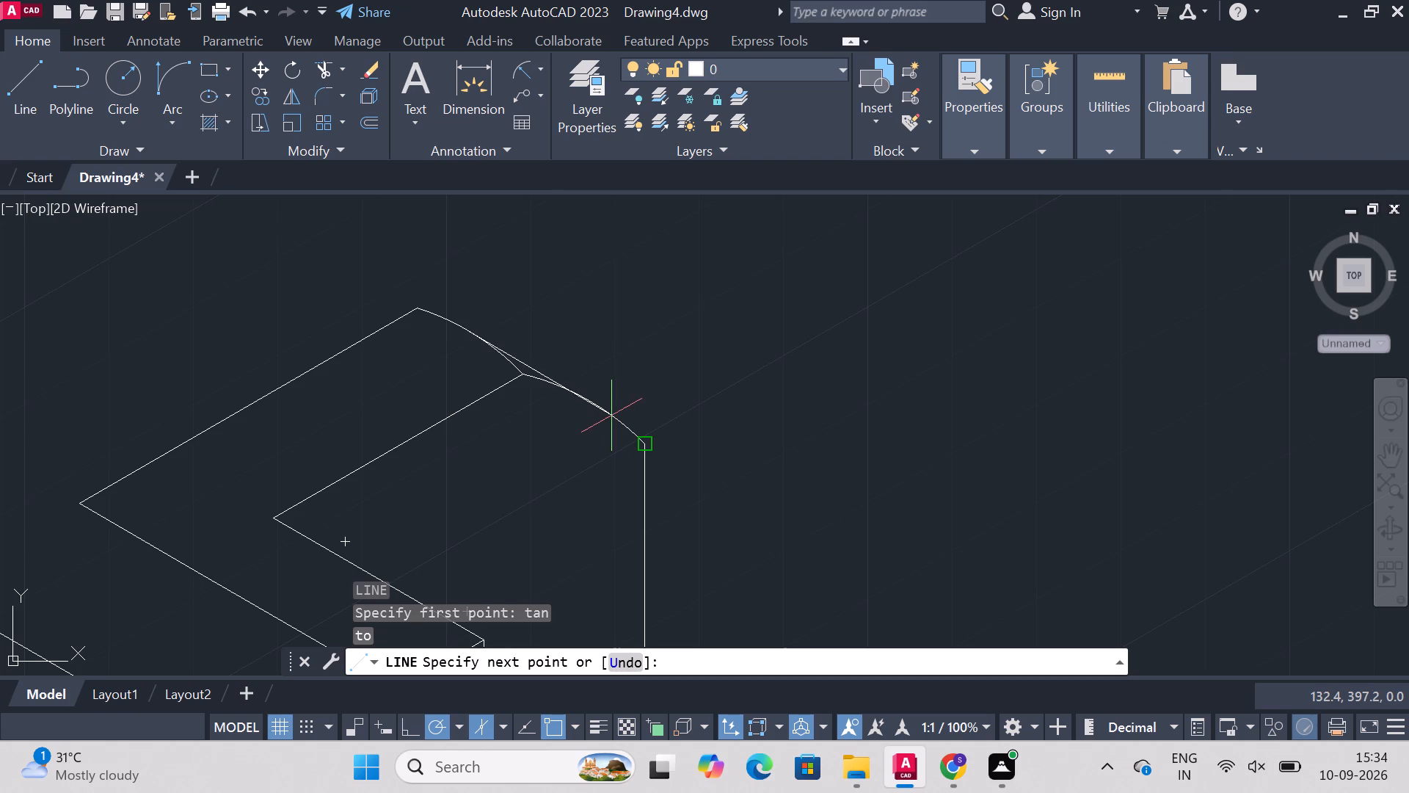
click(615, 418)
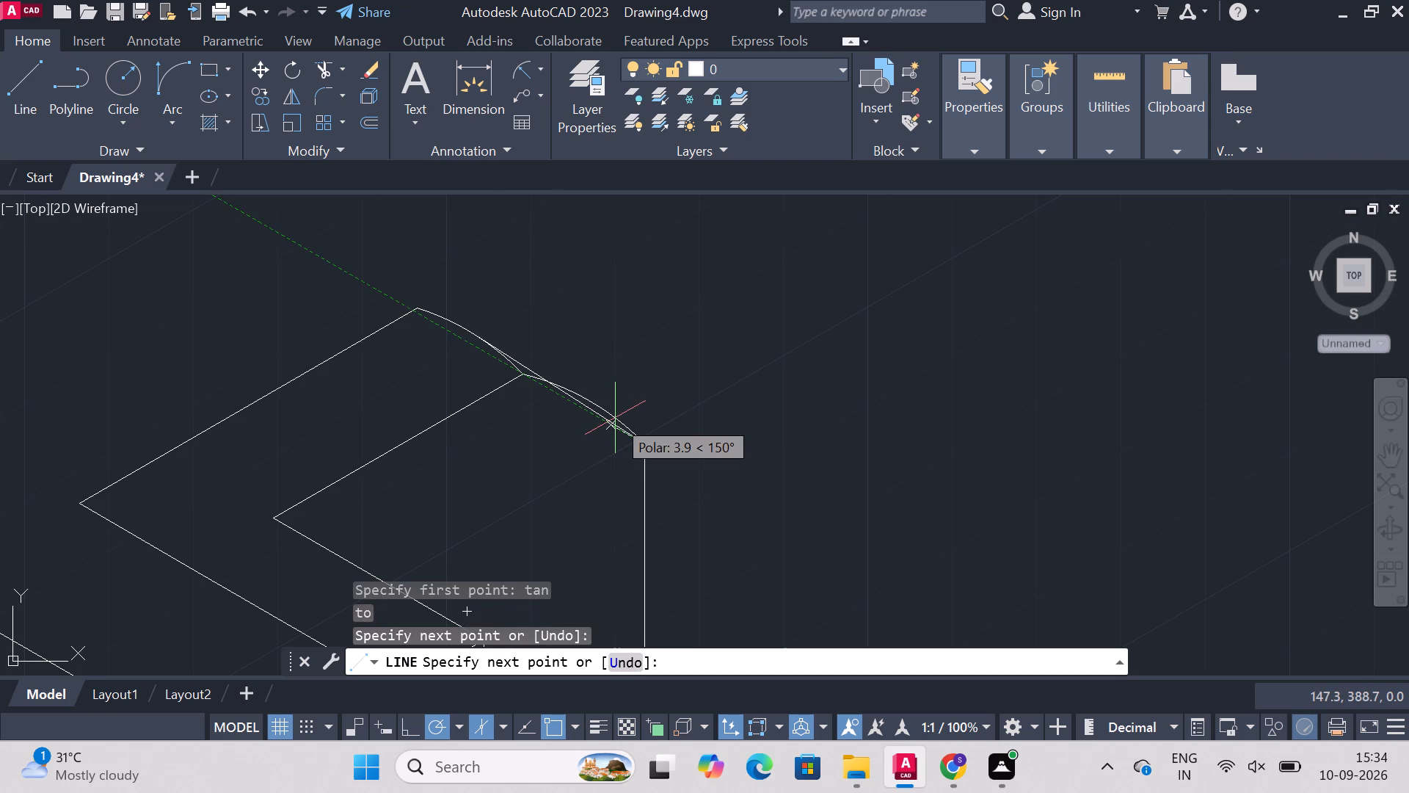
key(Escape)
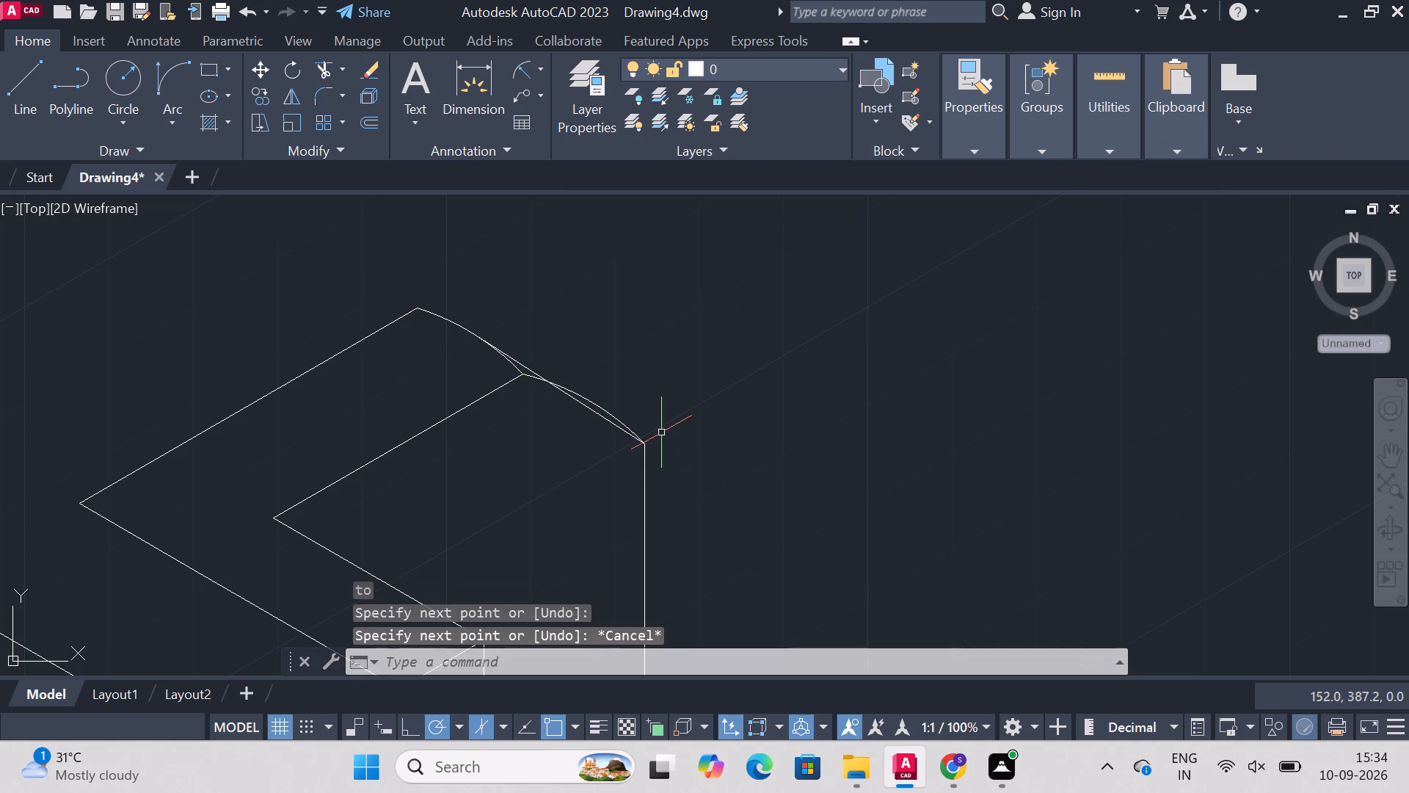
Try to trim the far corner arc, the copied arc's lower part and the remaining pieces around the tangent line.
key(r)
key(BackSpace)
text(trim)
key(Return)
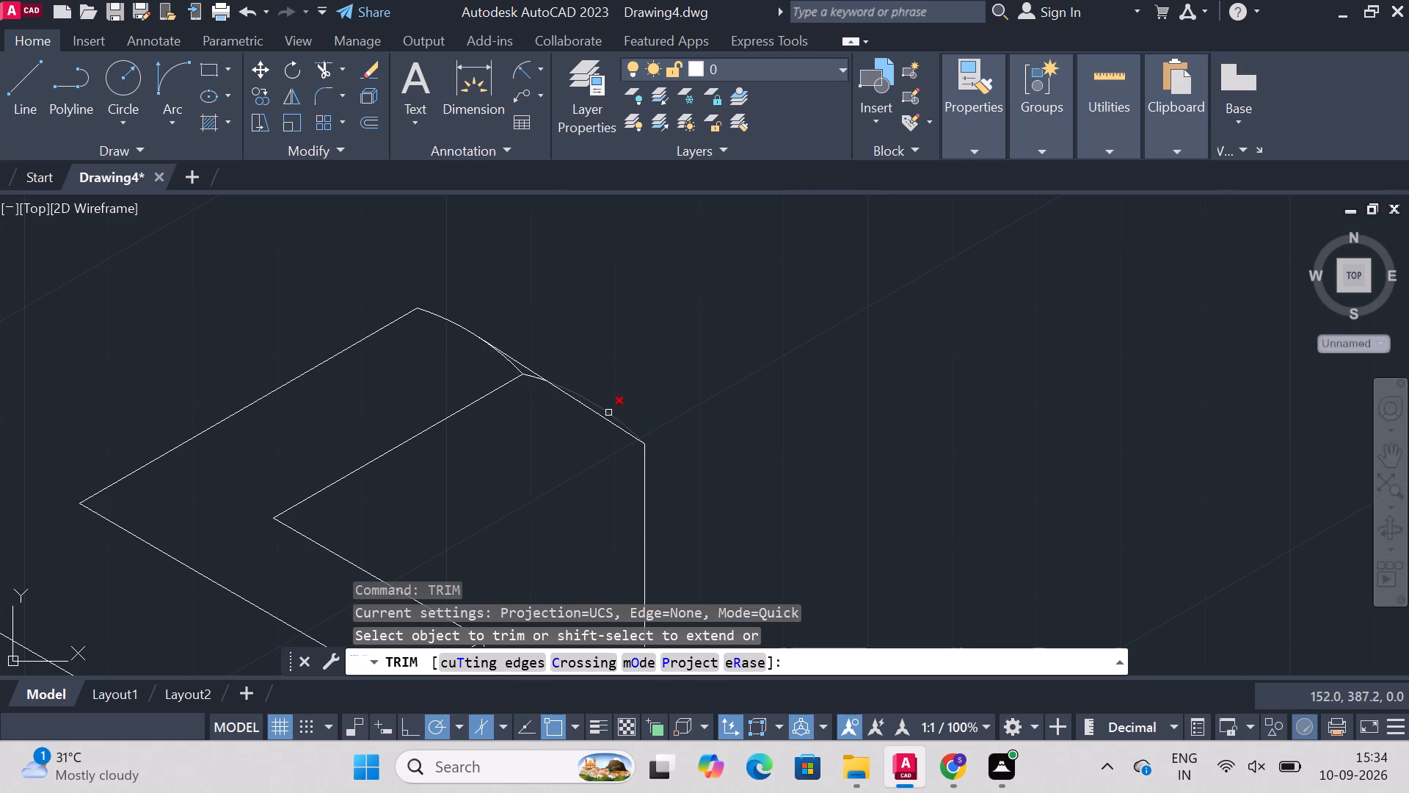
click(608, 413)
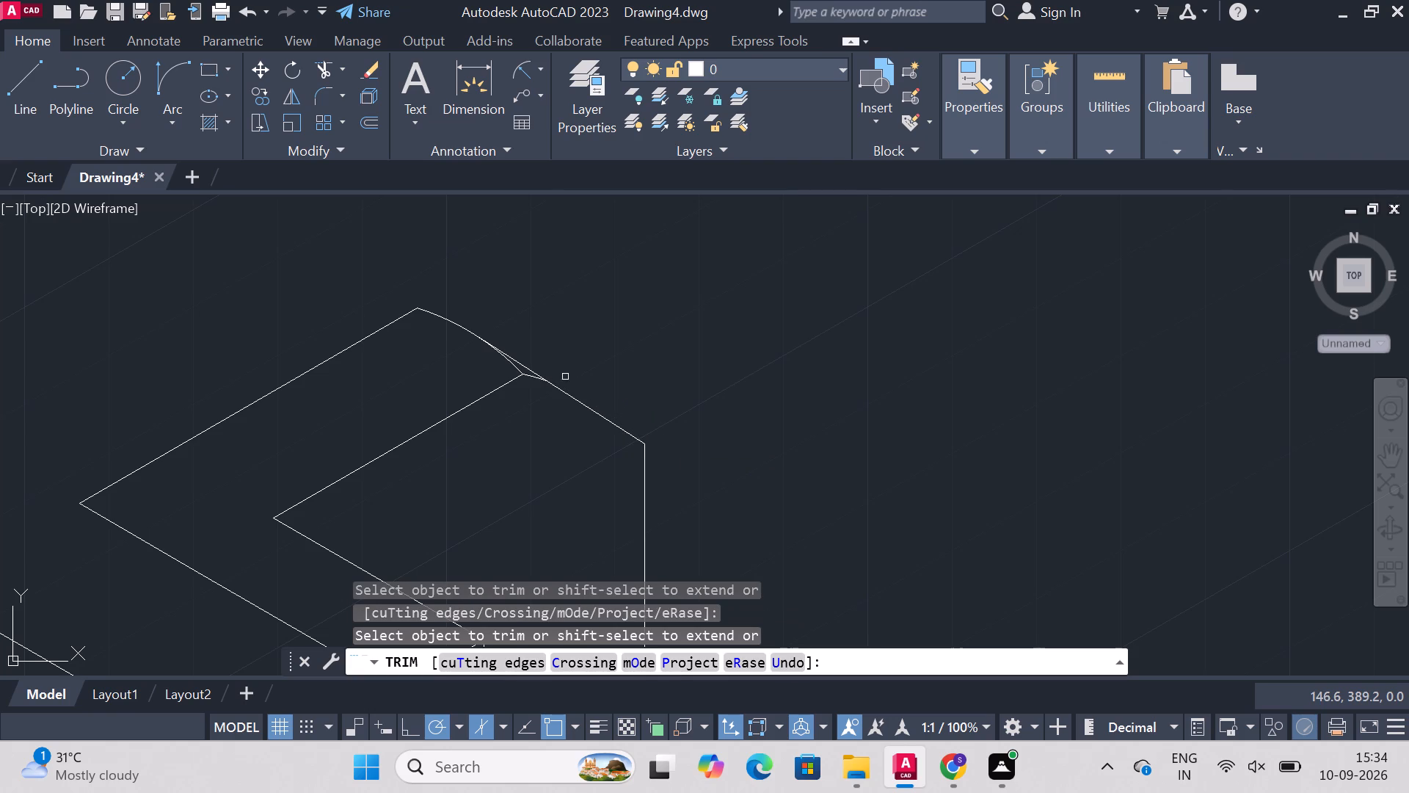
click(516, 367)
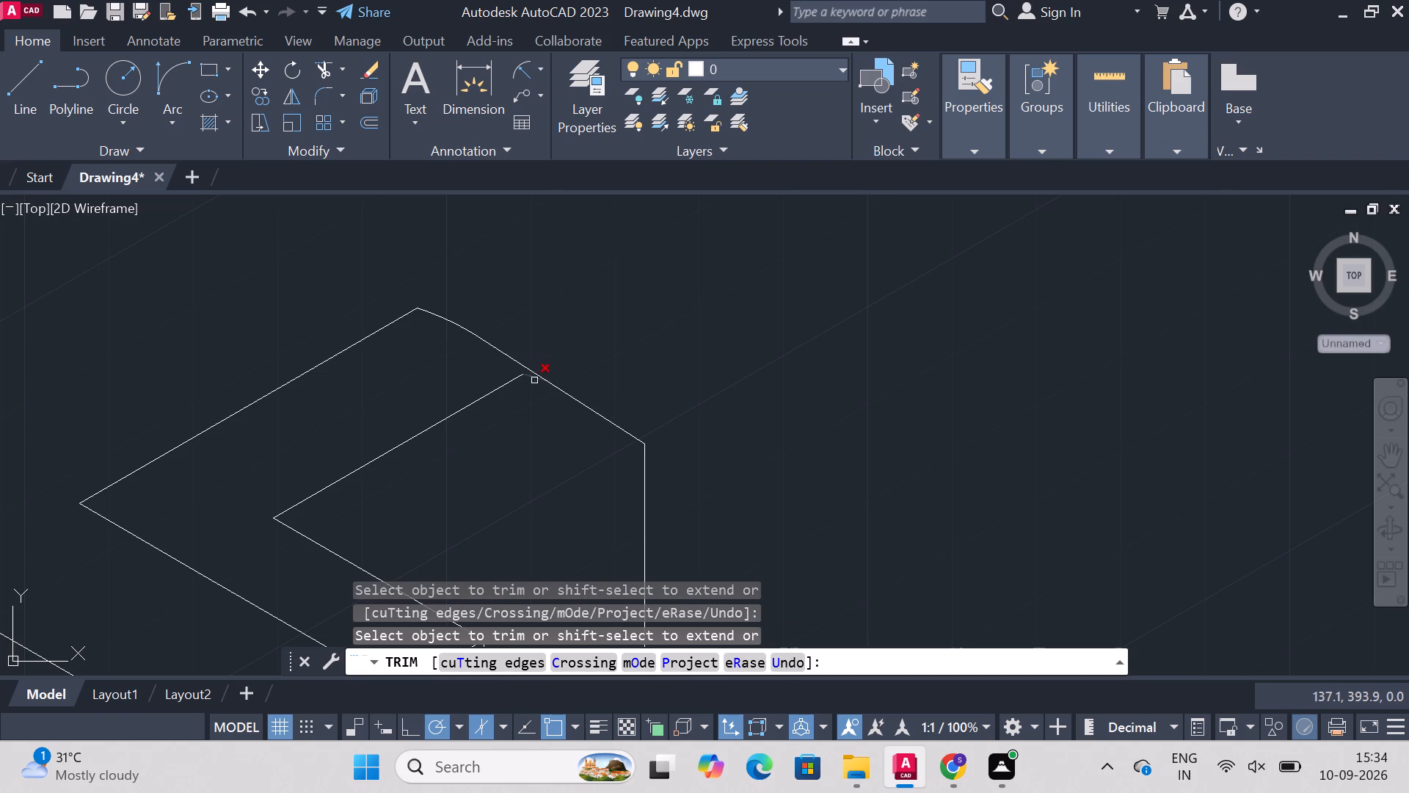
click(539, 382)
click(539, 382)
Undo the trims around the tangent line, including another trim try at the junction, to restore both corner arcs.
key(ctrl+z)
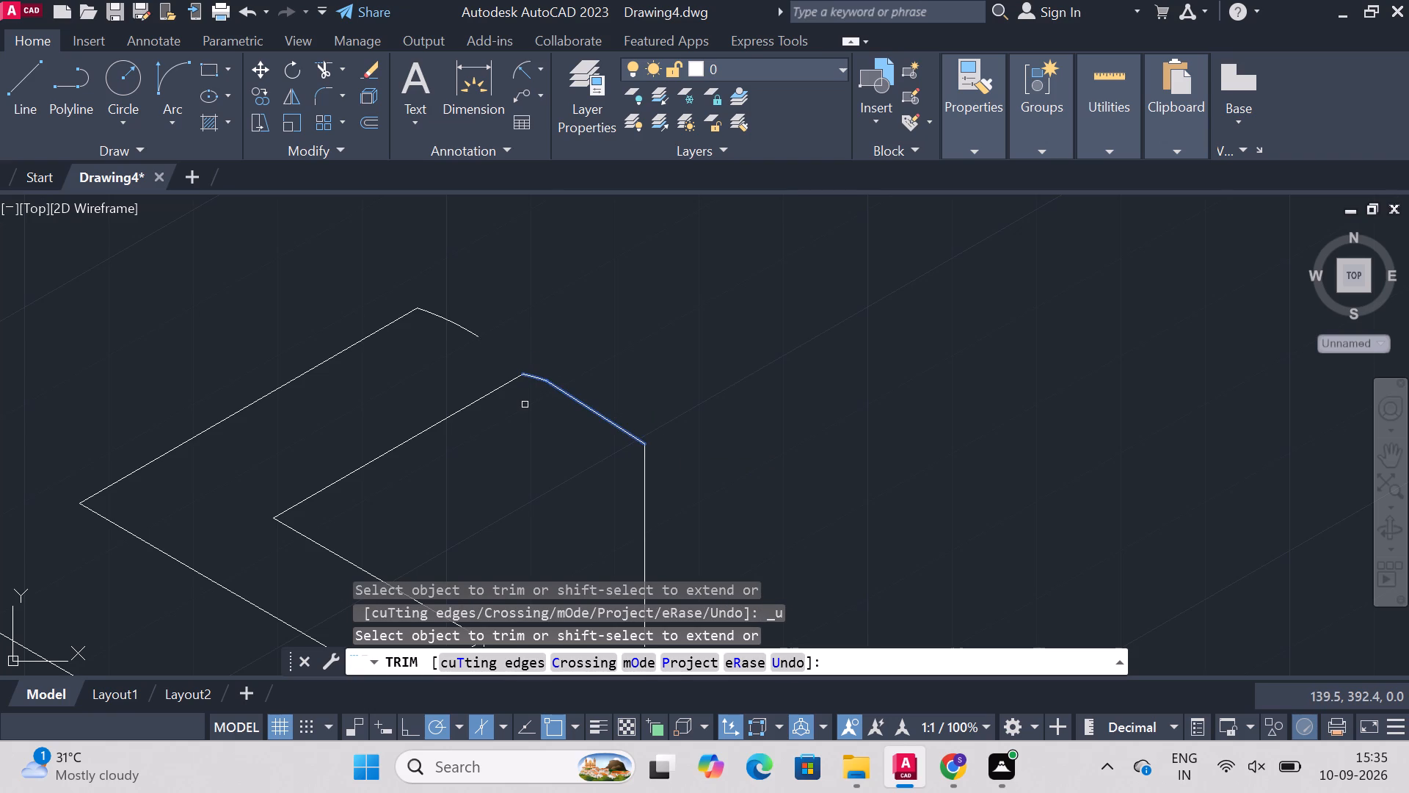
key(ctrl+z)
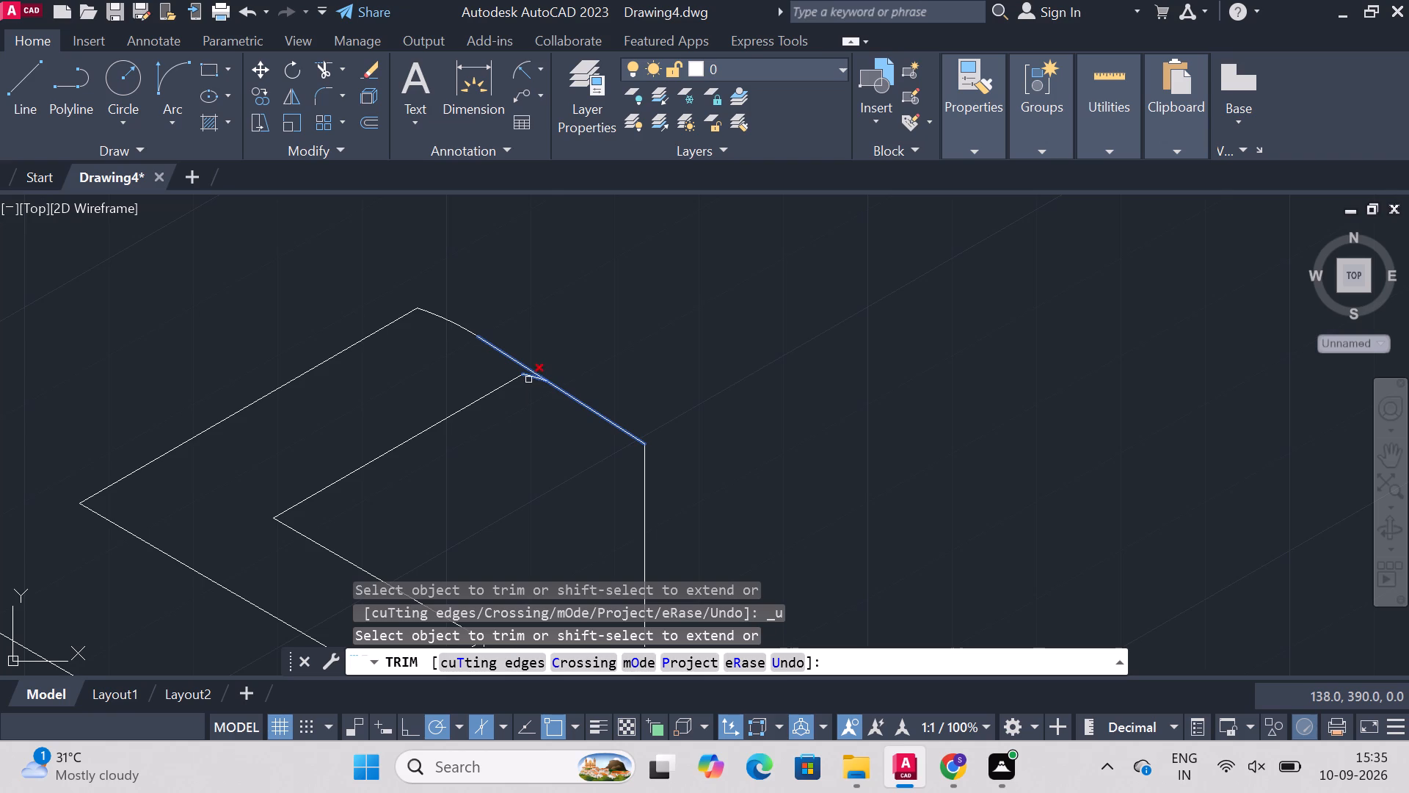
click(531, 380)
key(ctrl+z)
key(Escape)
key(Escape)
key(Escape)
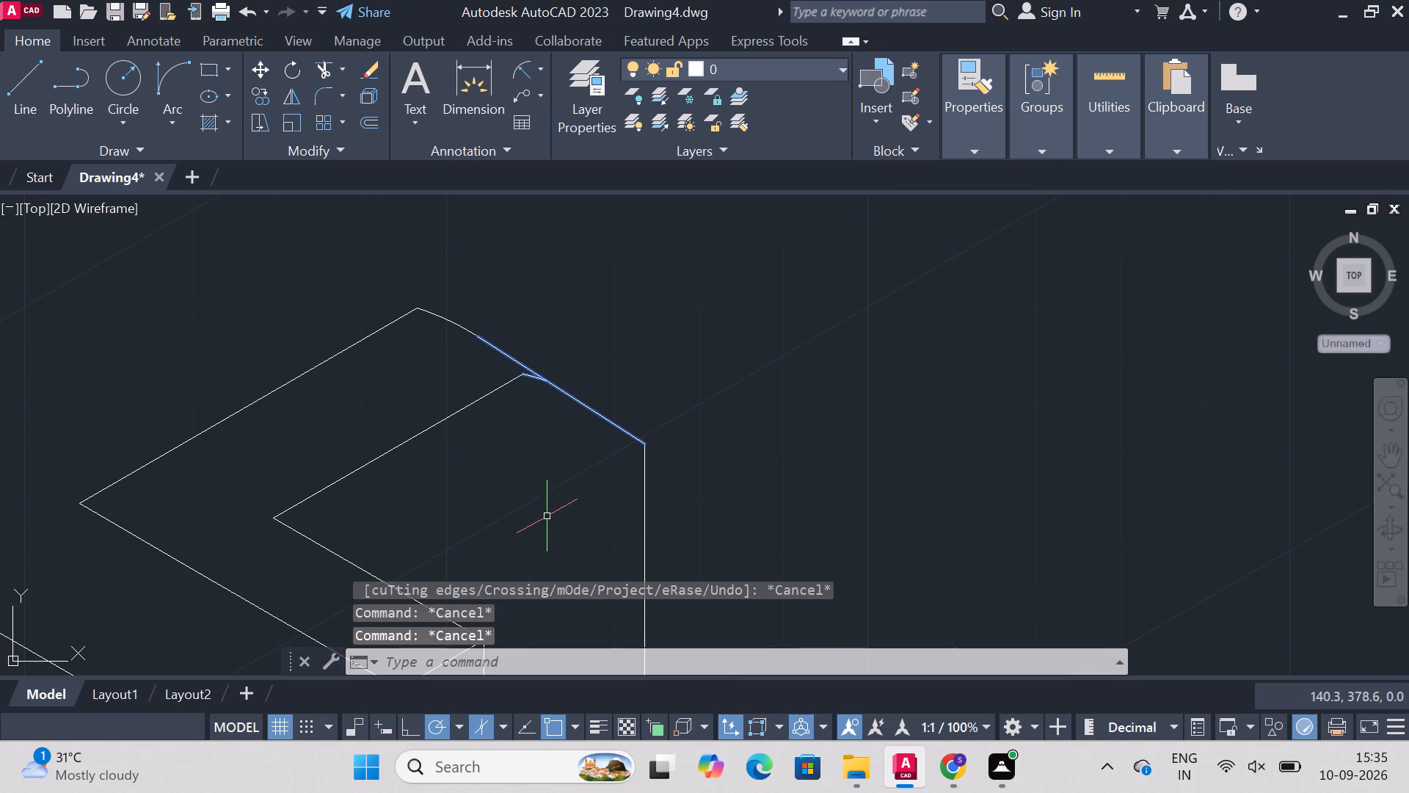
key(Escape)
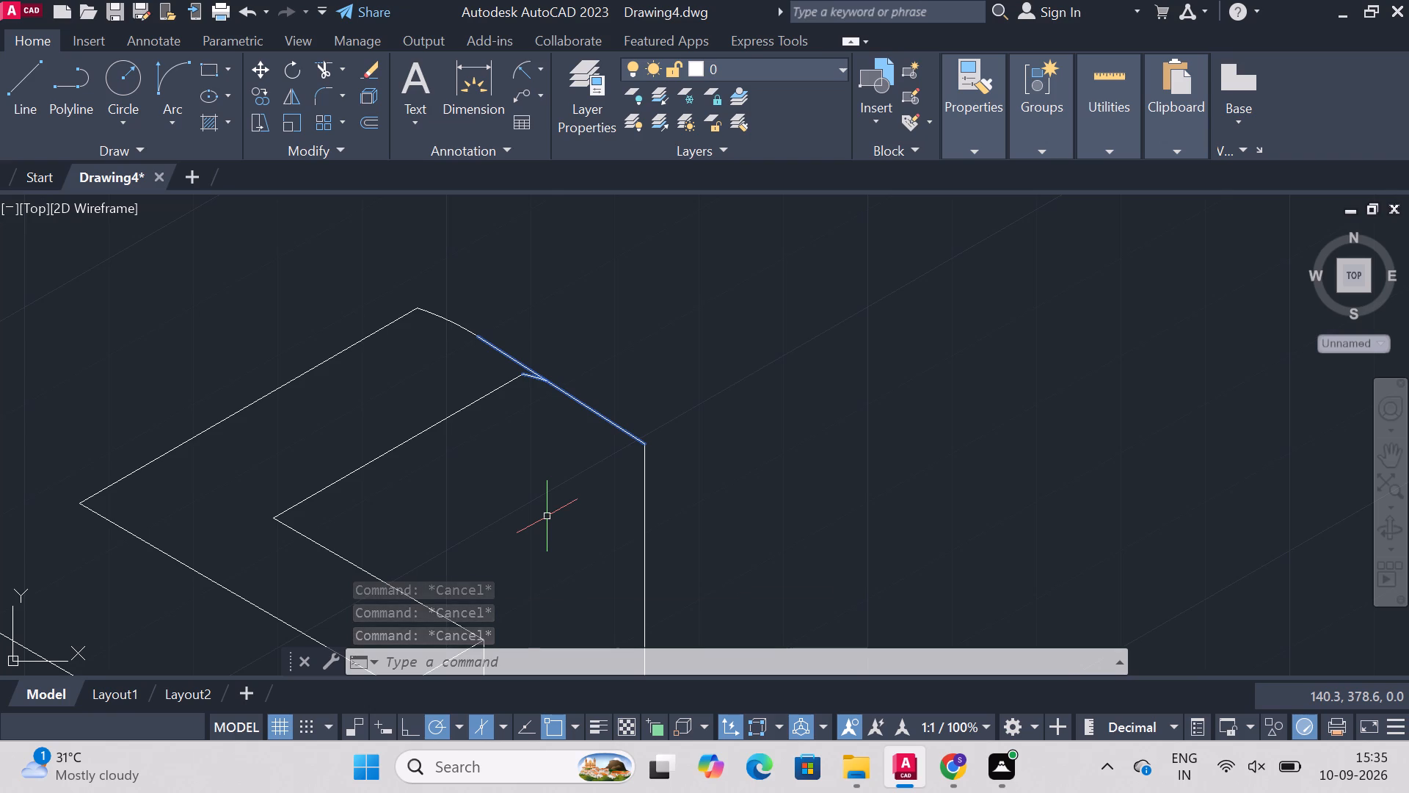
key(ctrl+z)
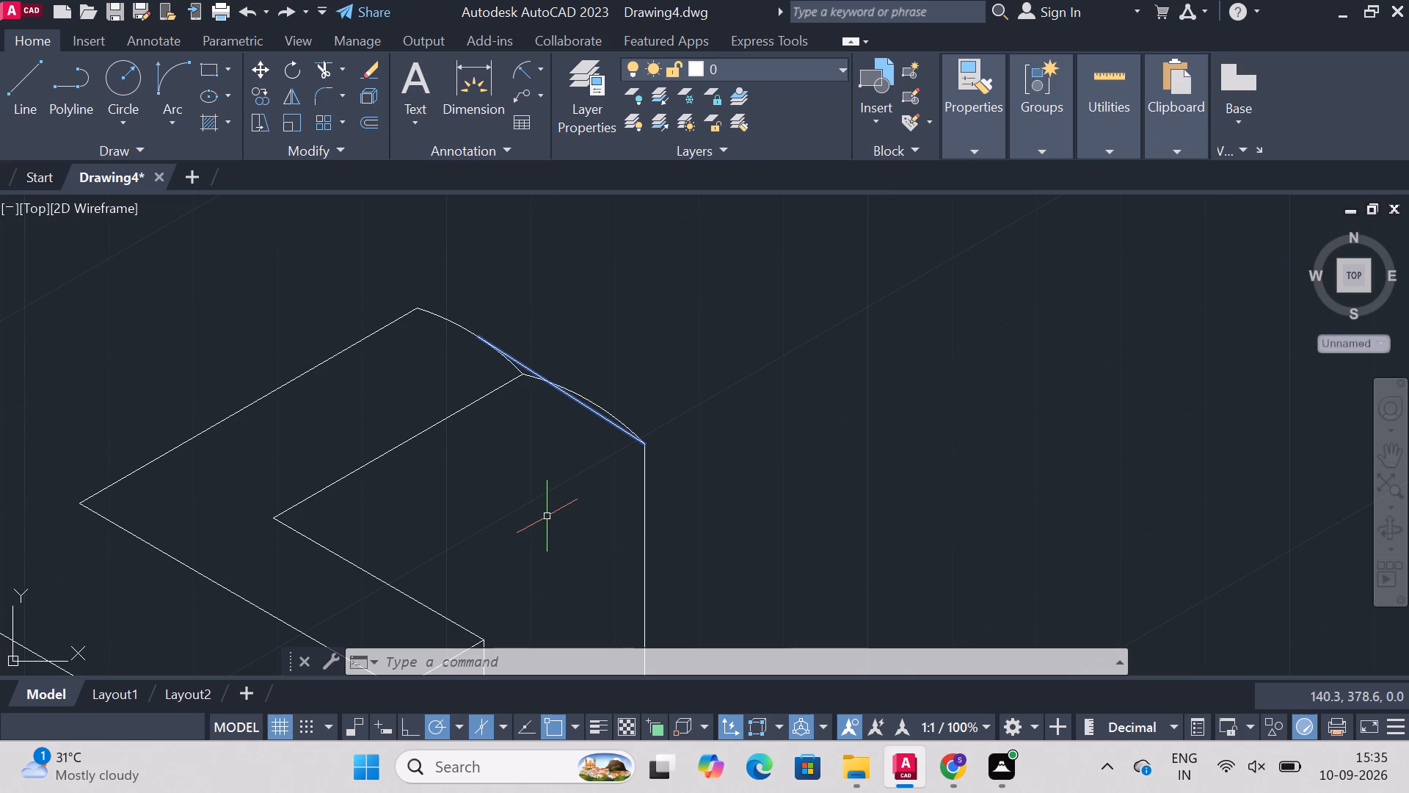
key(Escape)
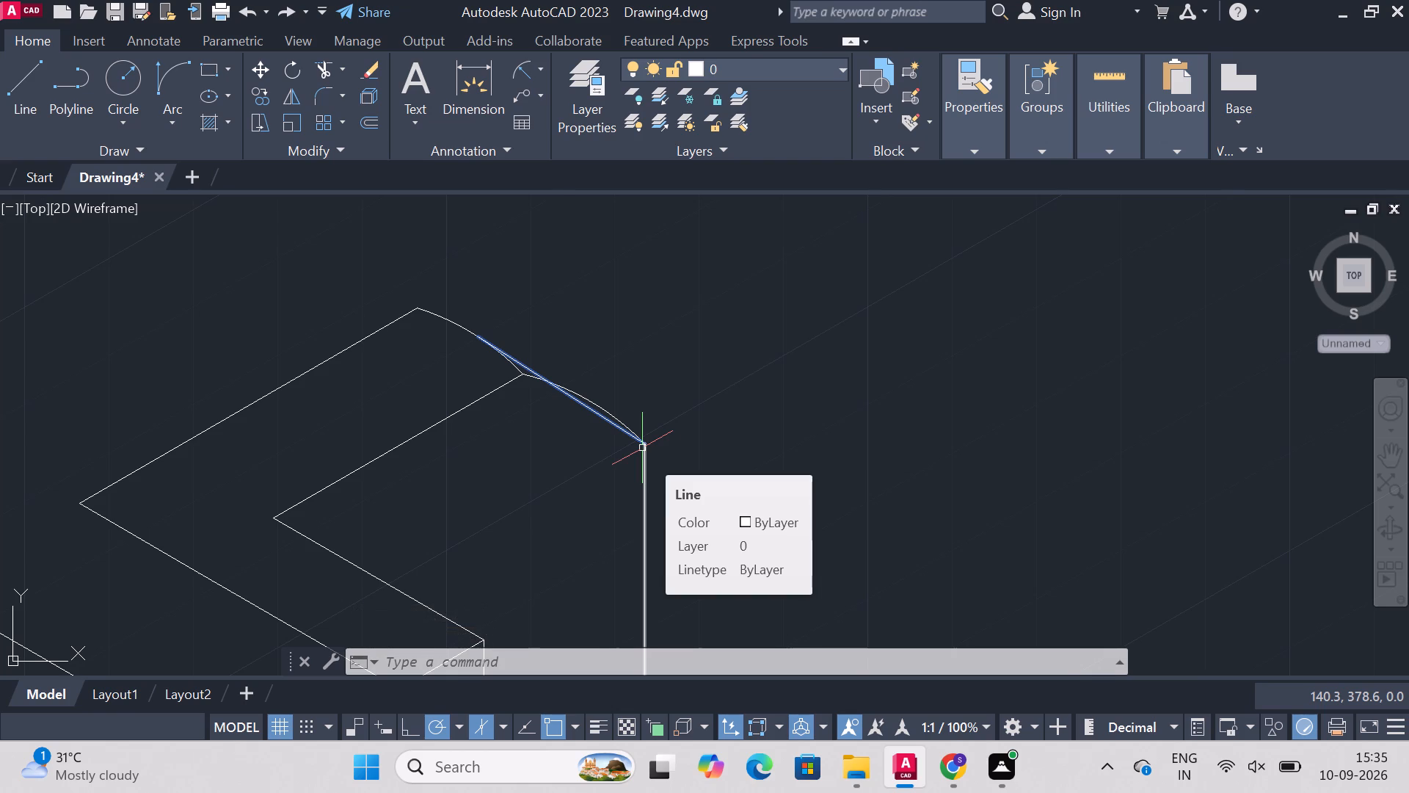
Trim away the tangent line, both far corner arcs and the leftover stub between the top edges and the far vertical edge.
key(Escape)
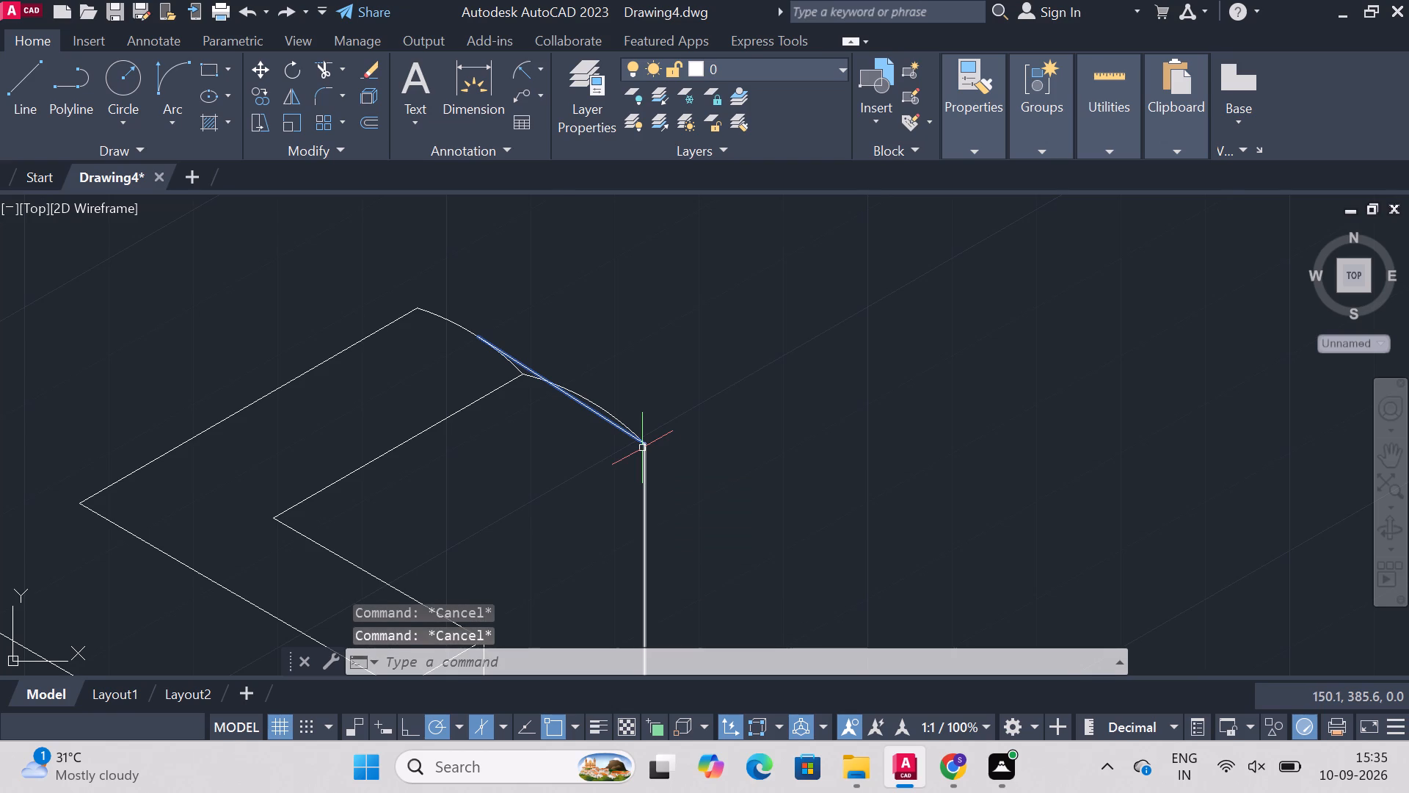
key(Escape)
key(Escape)
key(Escape)
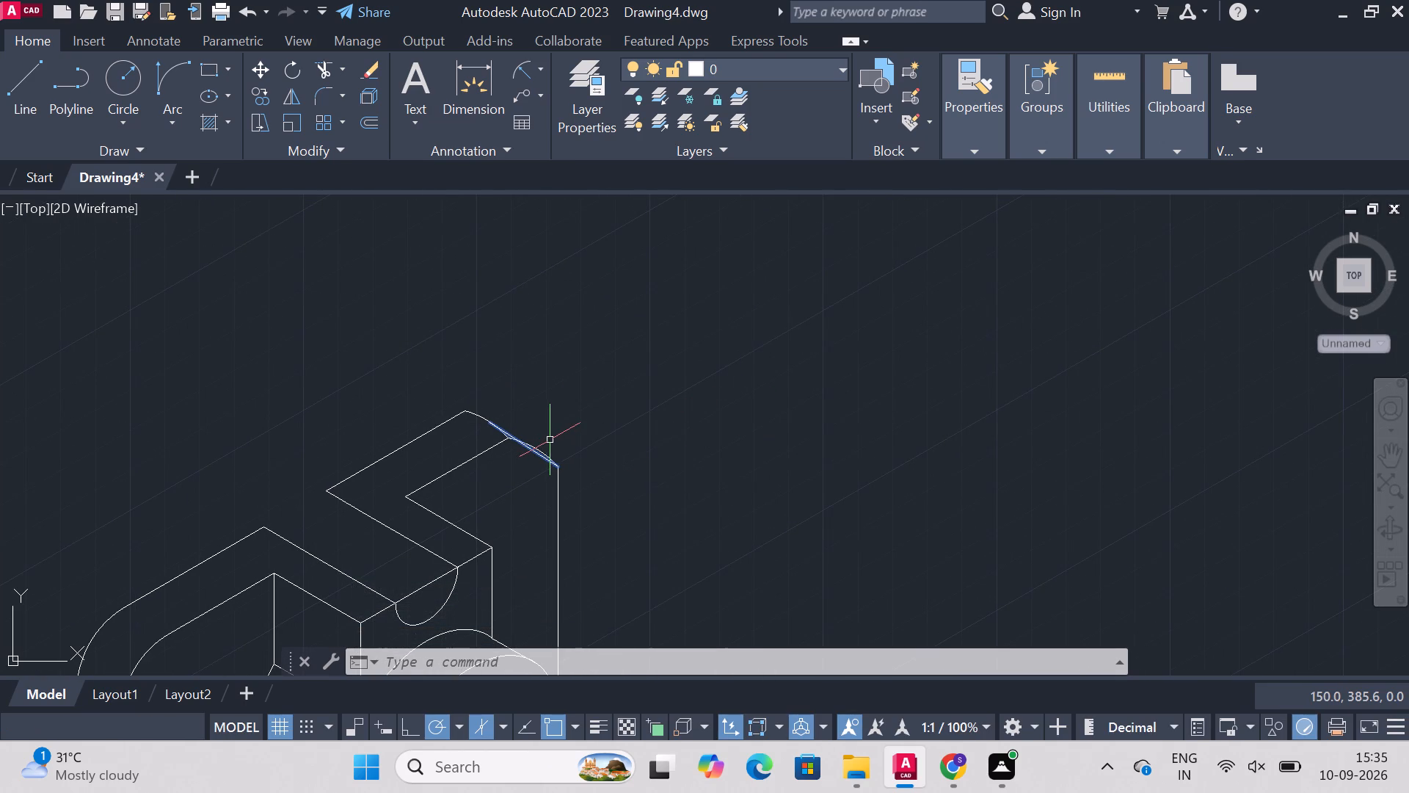
key(Escape)
text(tr)
text(im)
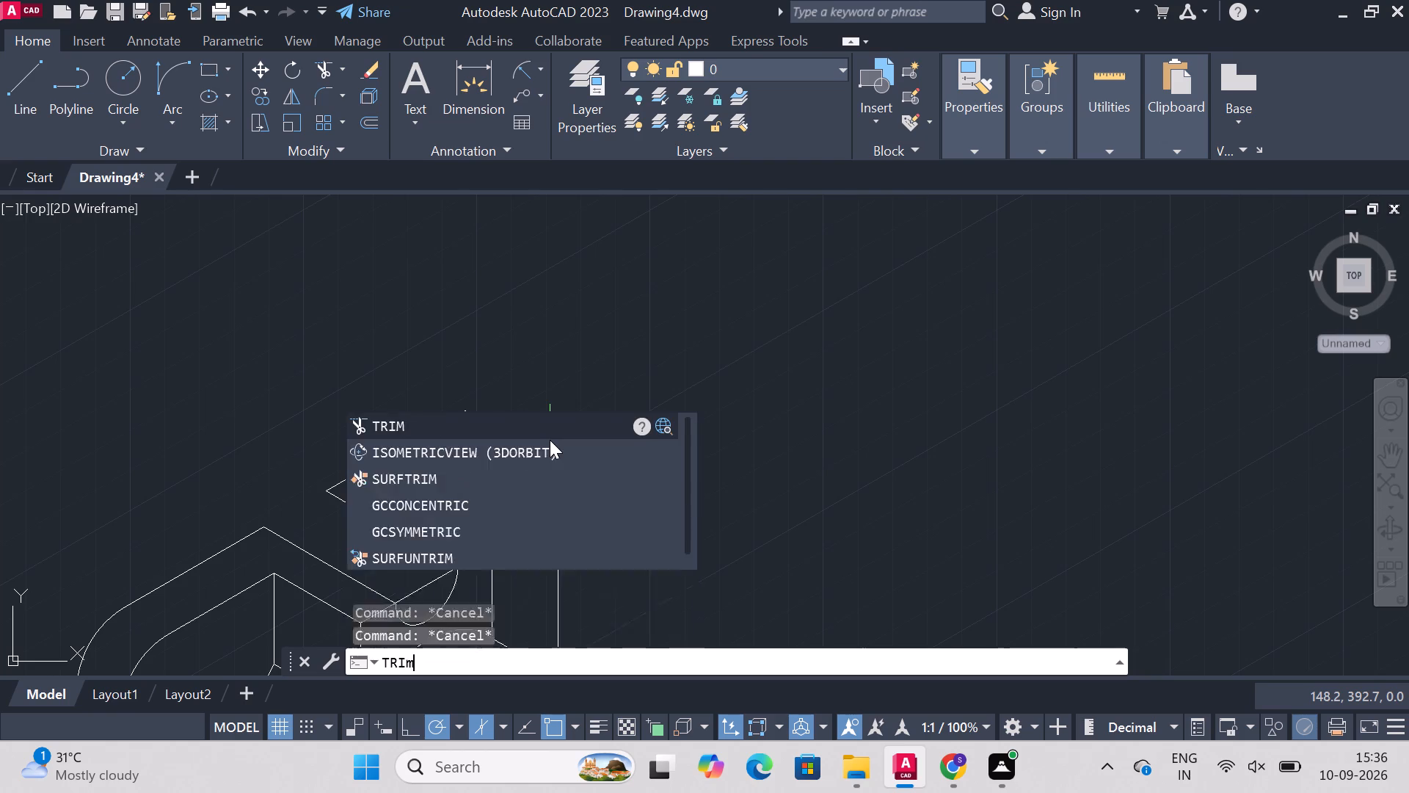
key(Return)
click(536, 452)
click(536, 452)
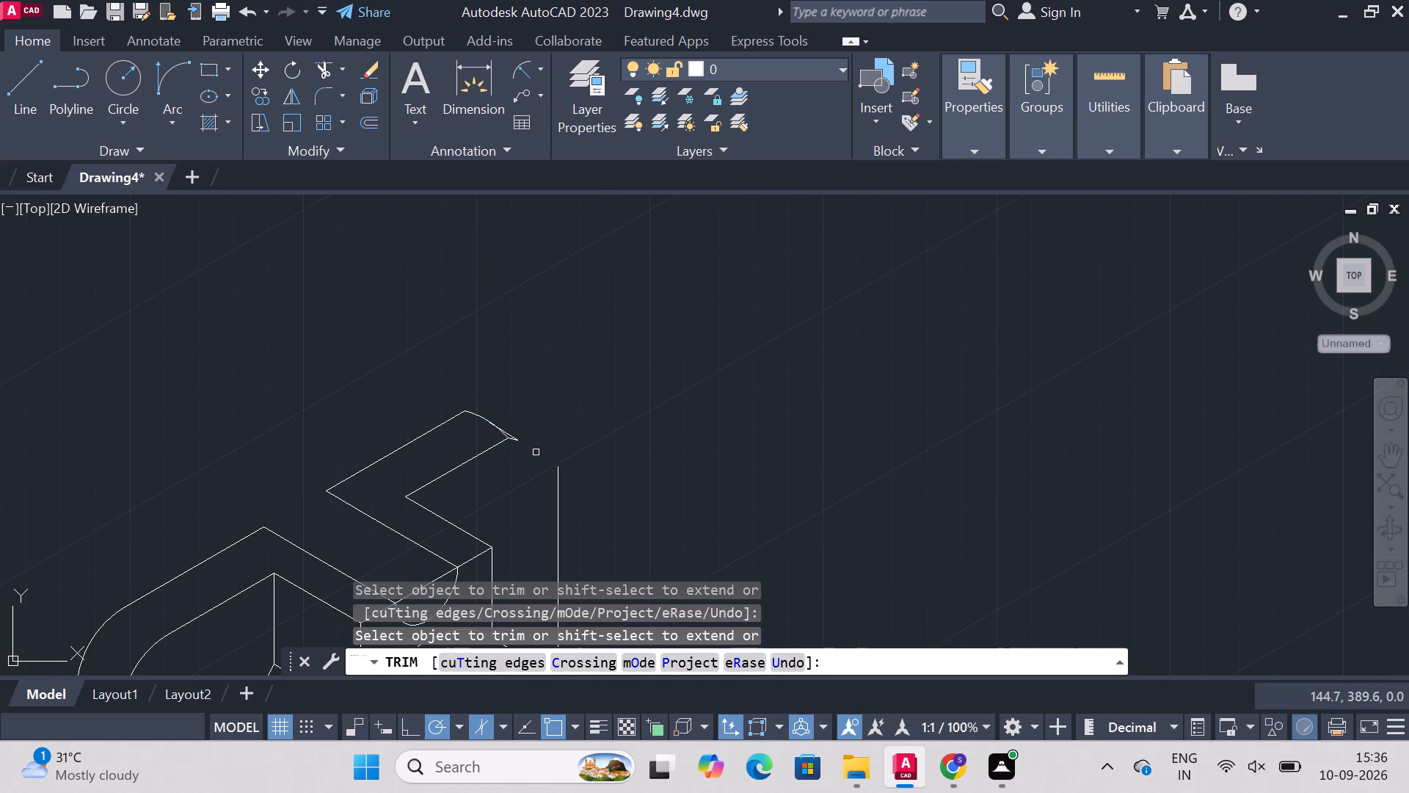
click(501, 430)
click(501, 430)
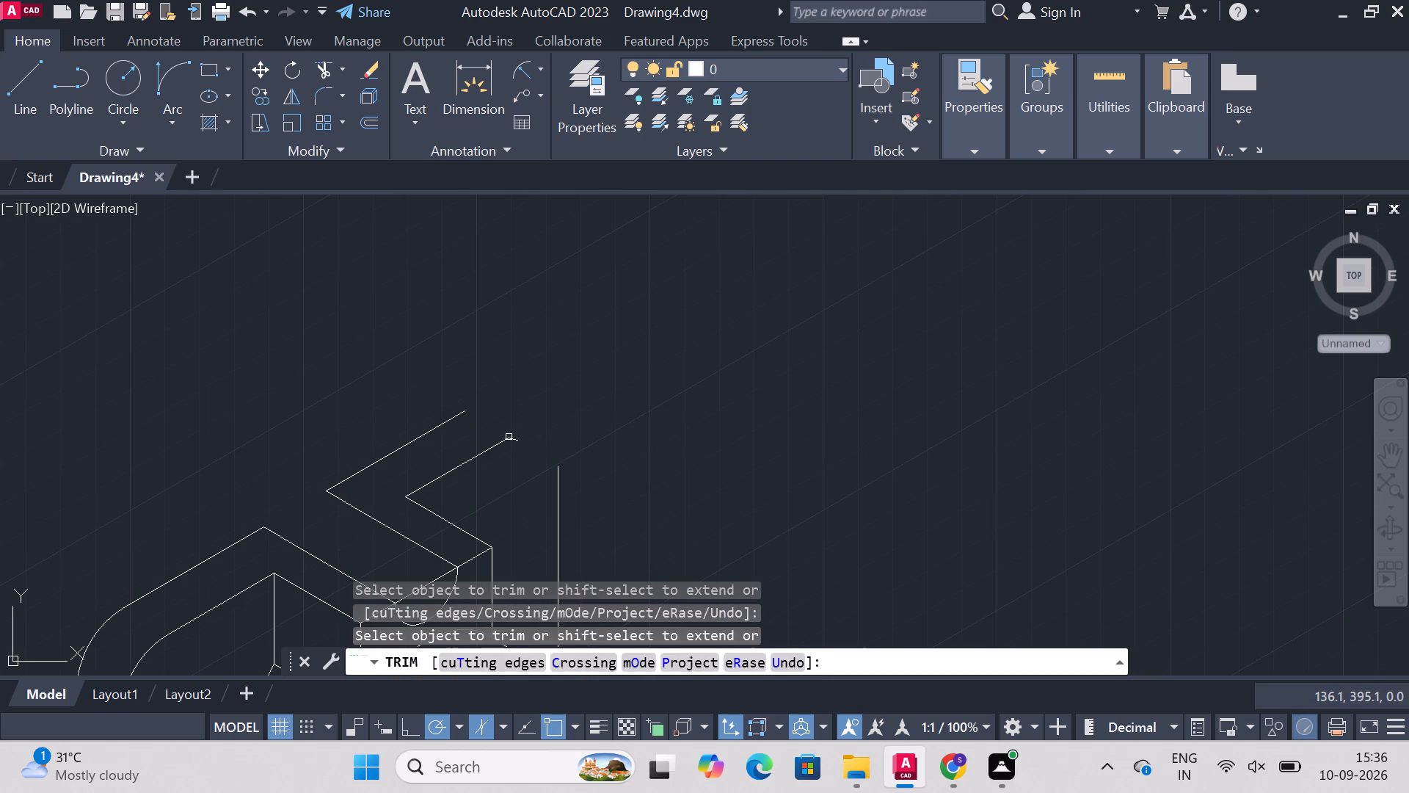
click(519, 440)
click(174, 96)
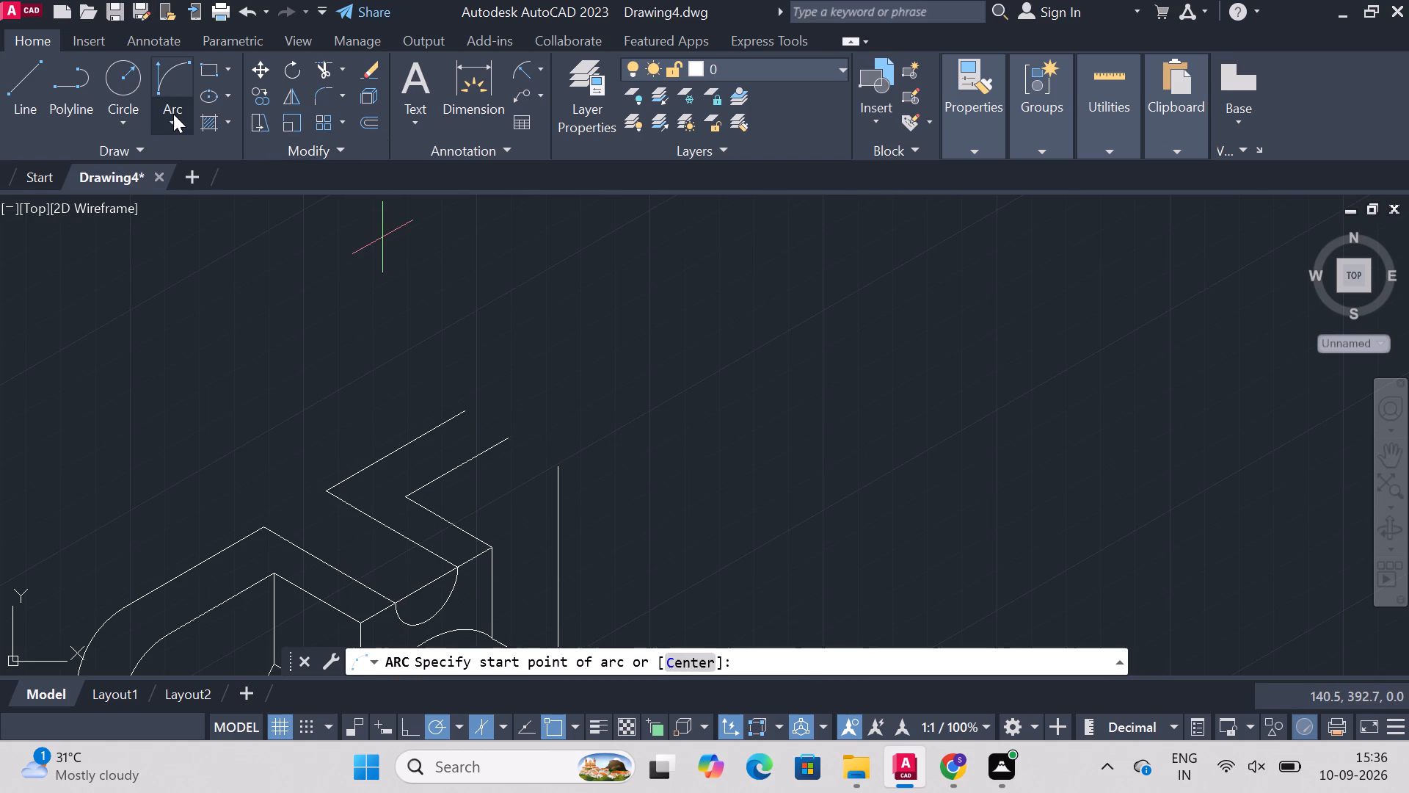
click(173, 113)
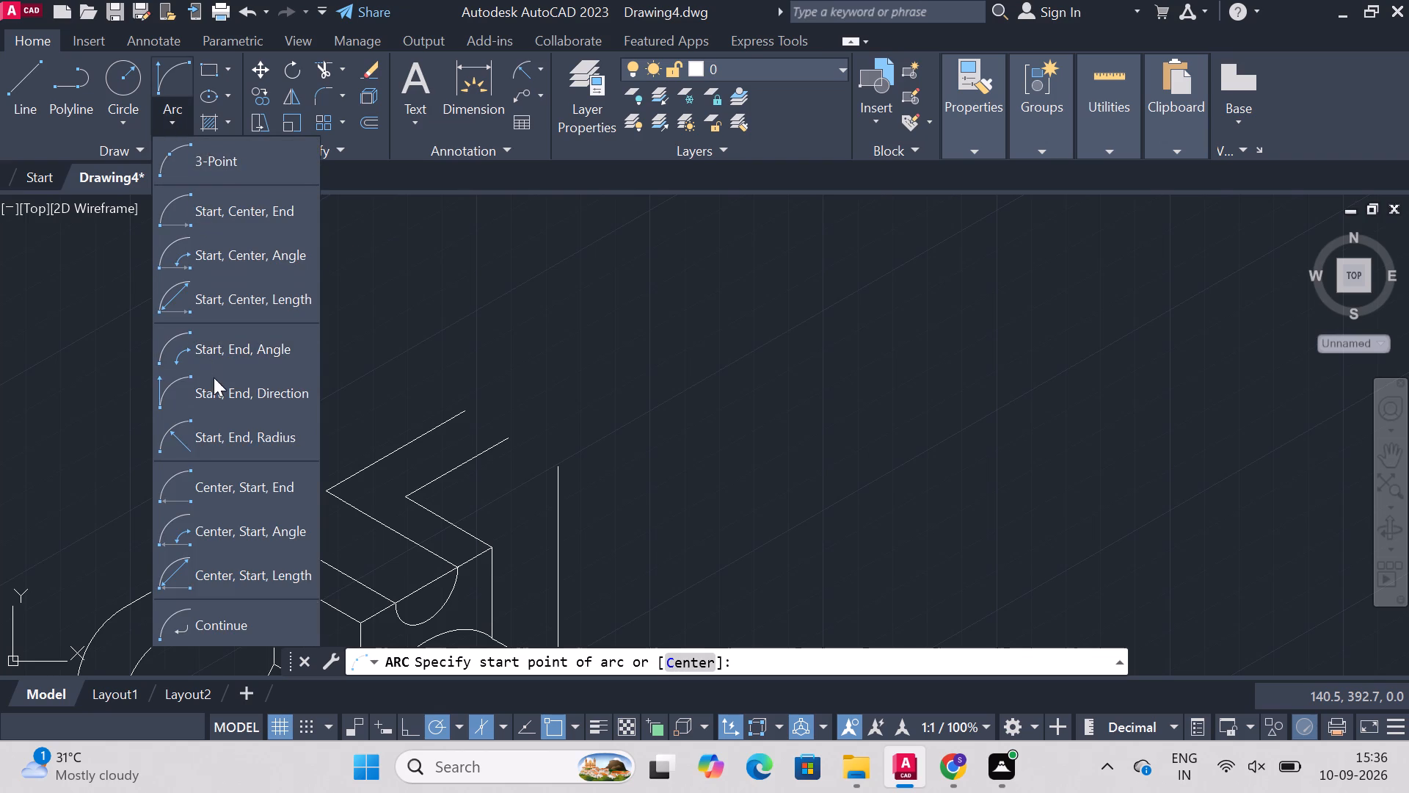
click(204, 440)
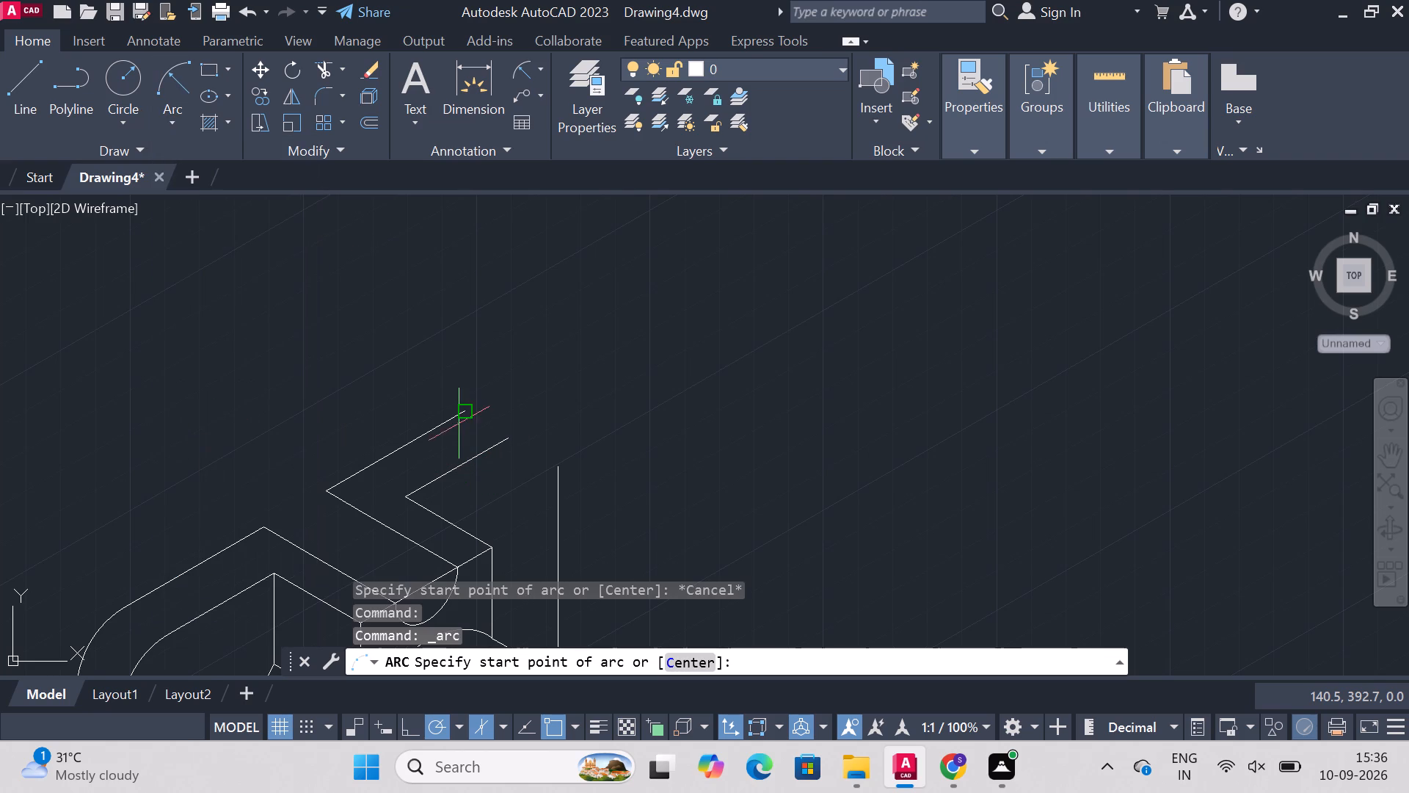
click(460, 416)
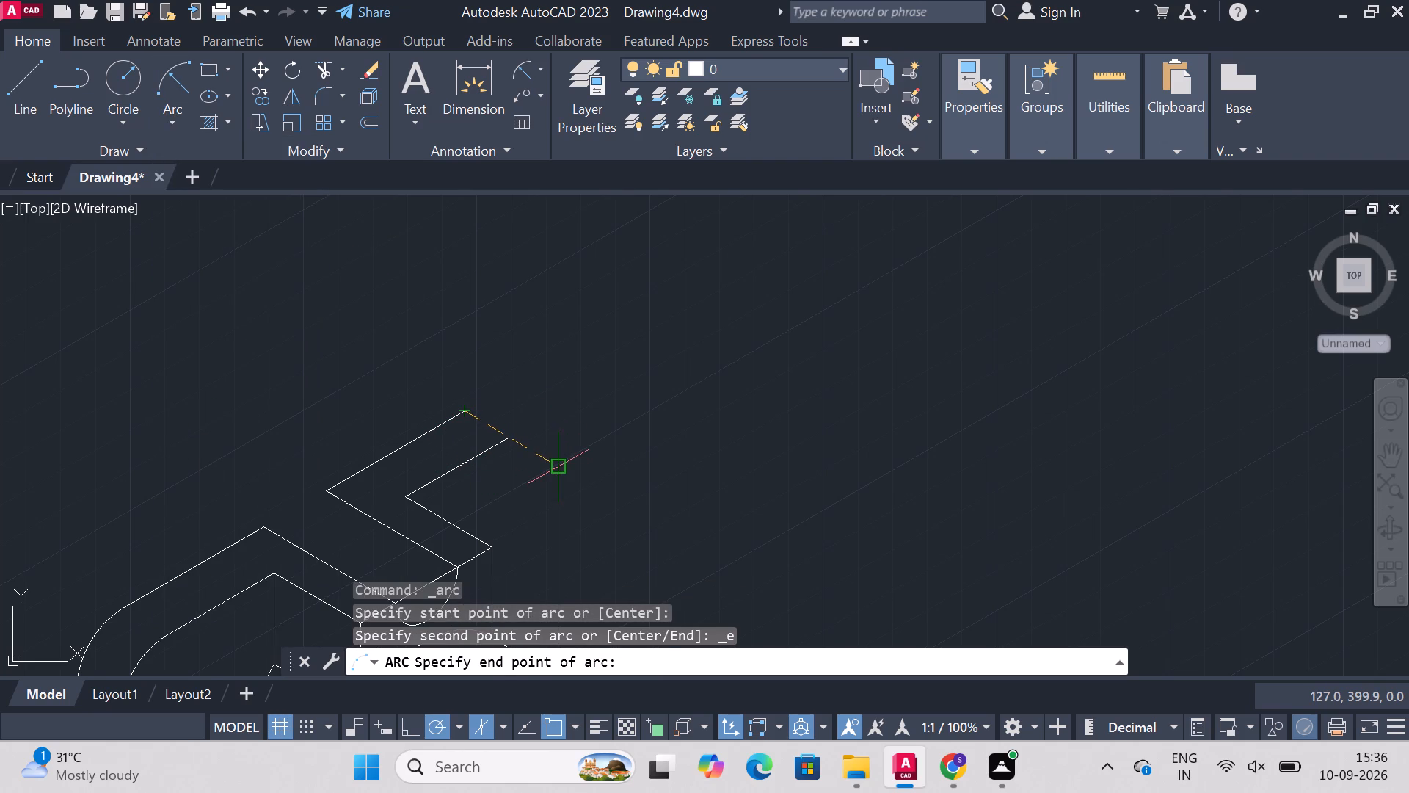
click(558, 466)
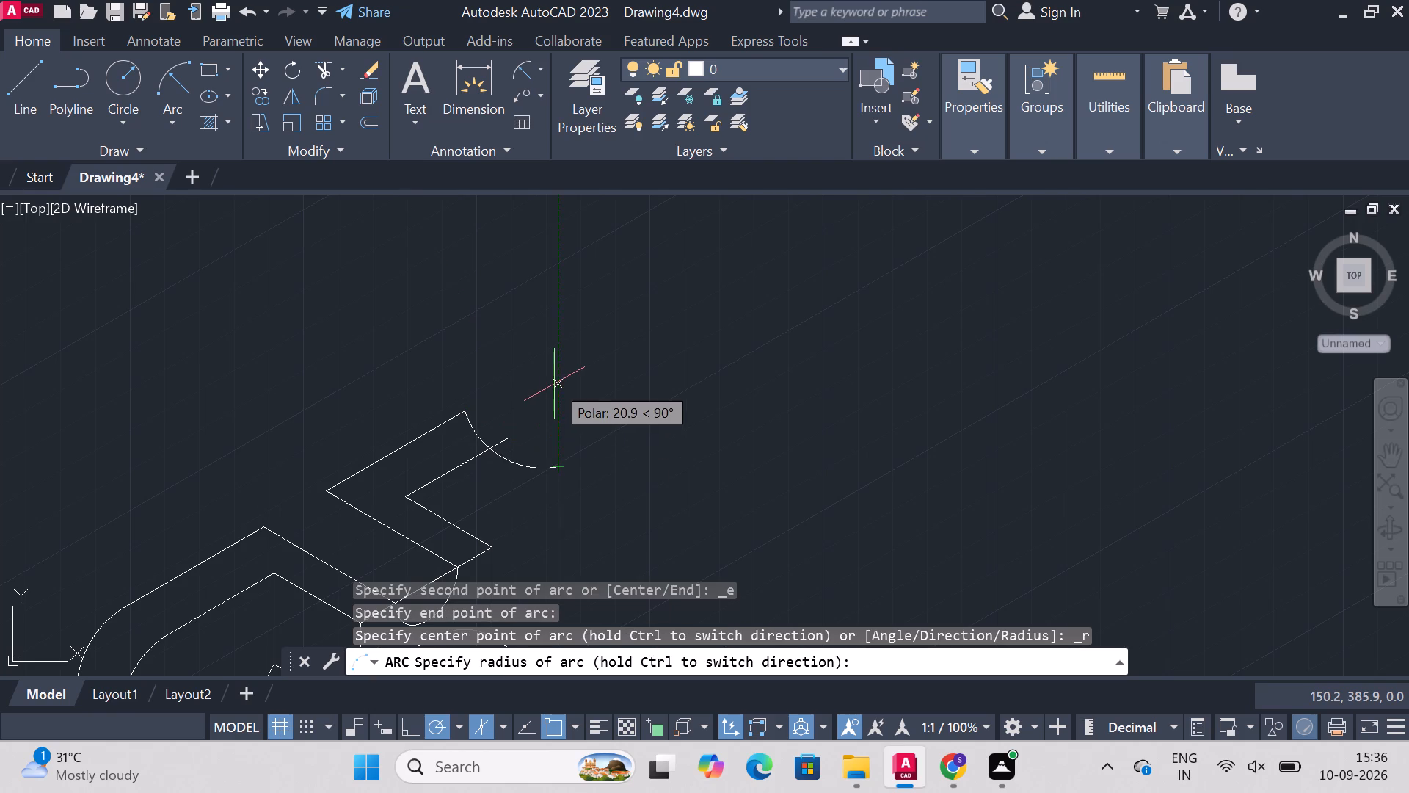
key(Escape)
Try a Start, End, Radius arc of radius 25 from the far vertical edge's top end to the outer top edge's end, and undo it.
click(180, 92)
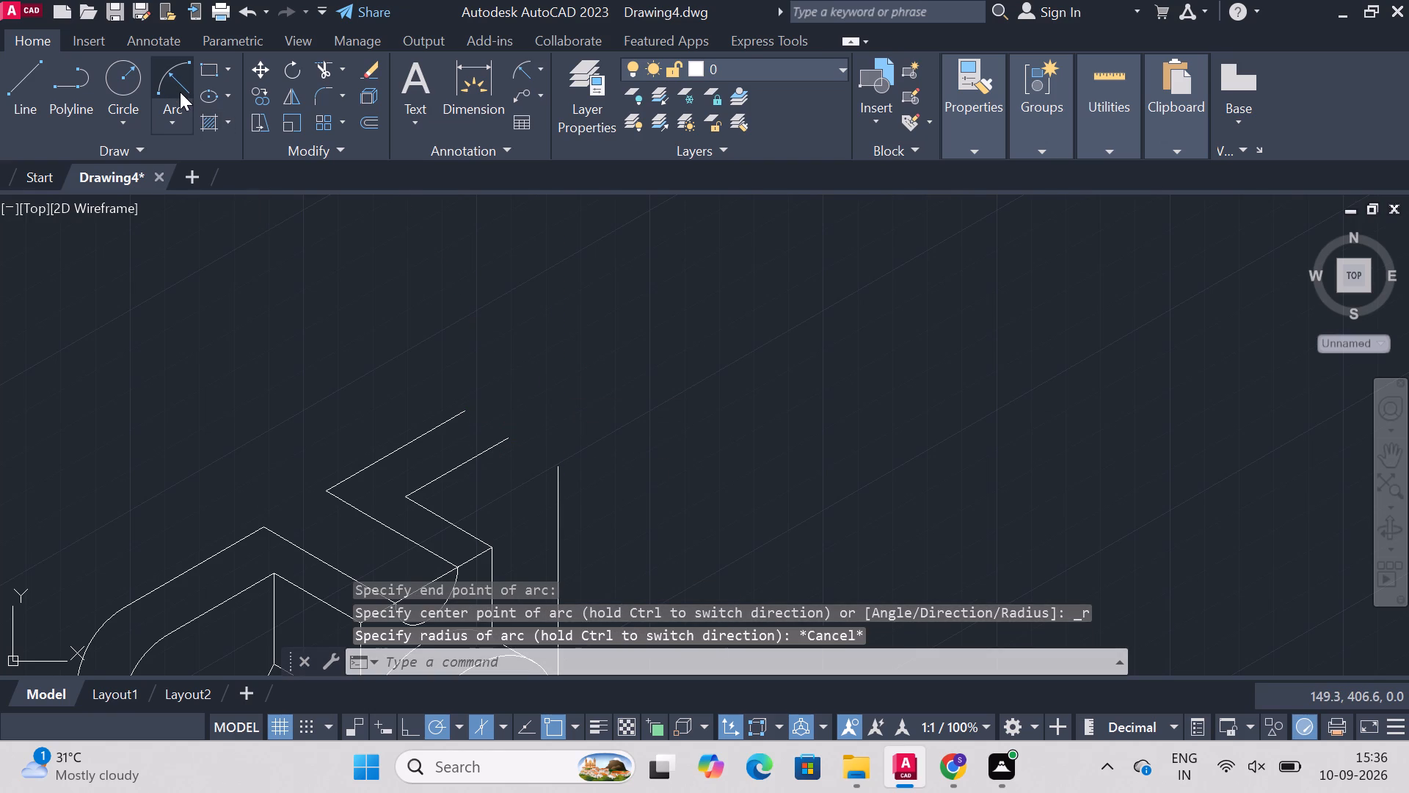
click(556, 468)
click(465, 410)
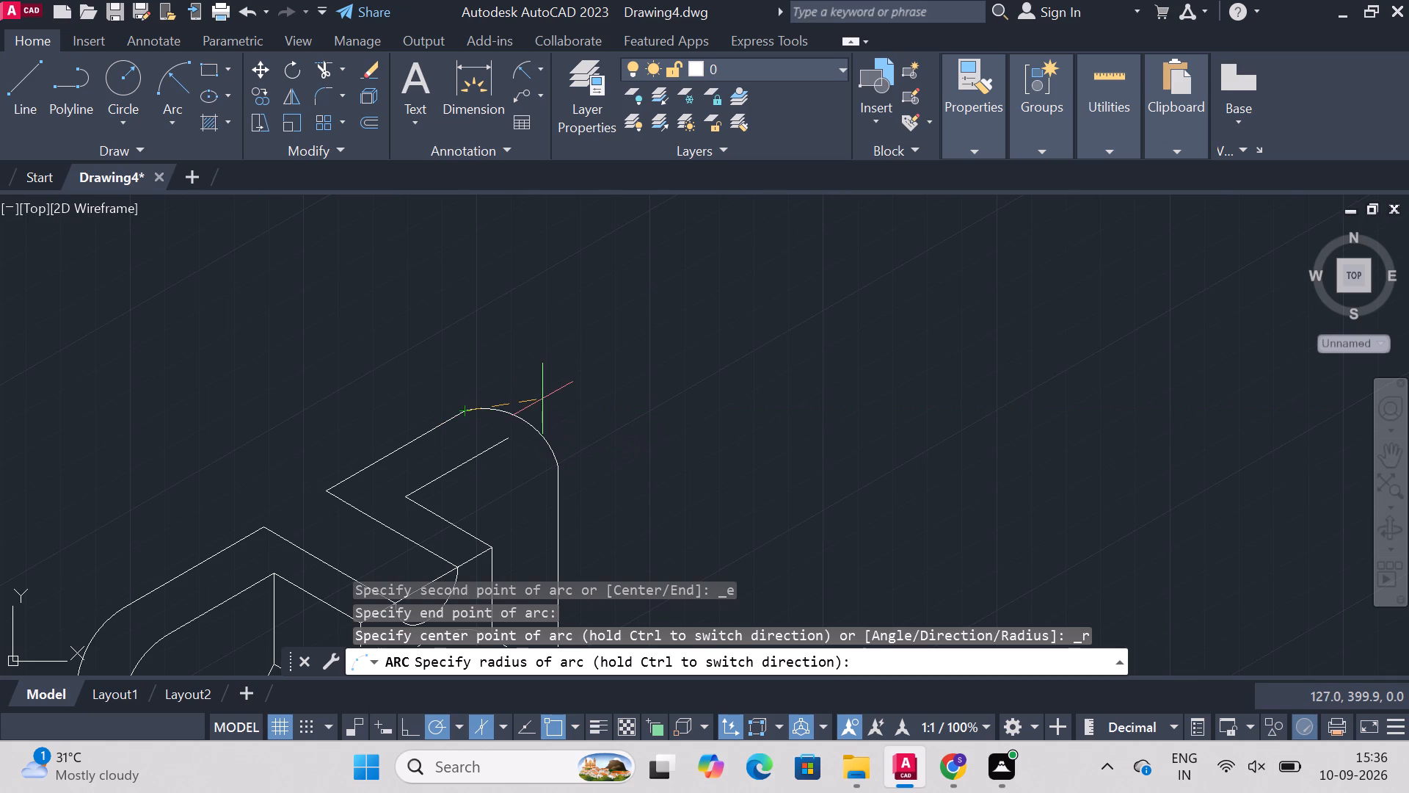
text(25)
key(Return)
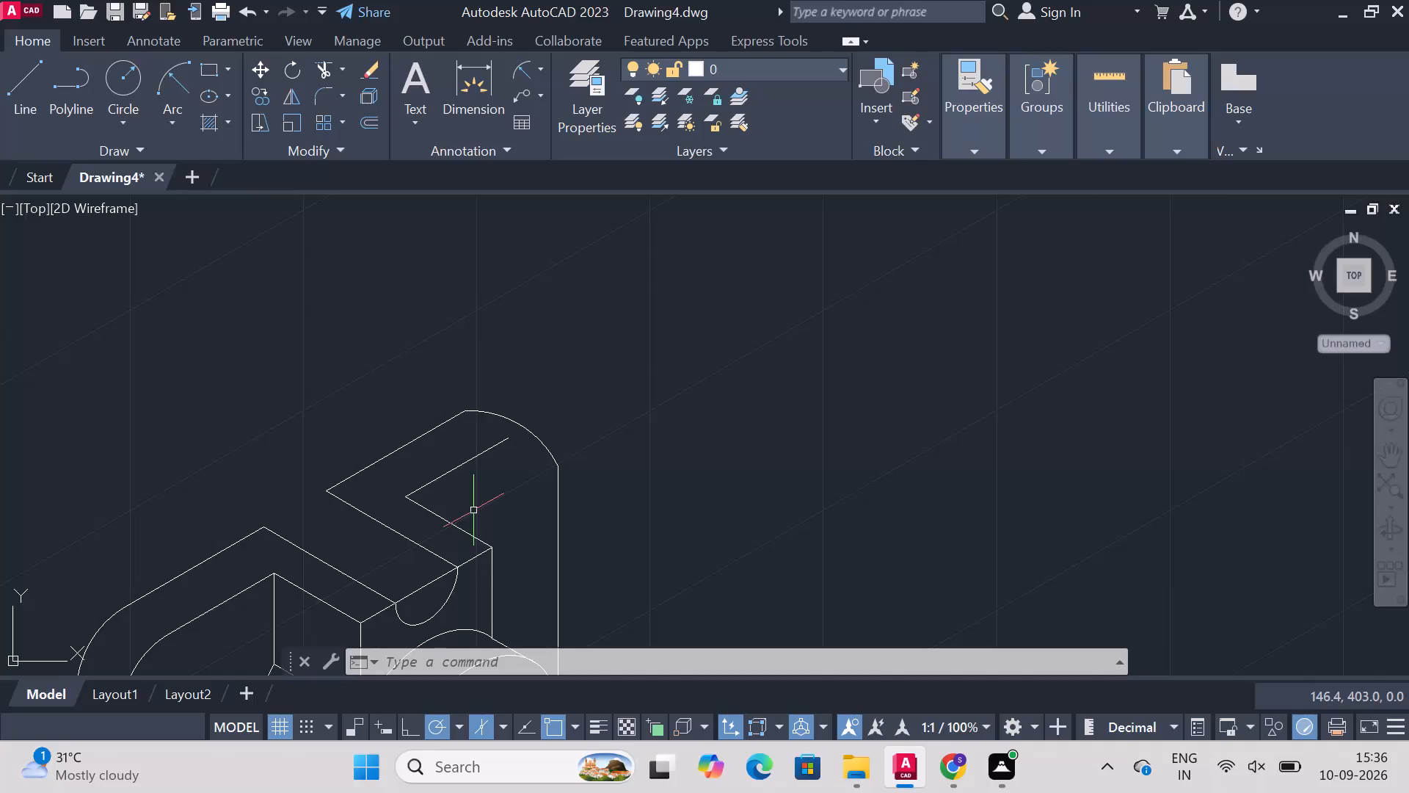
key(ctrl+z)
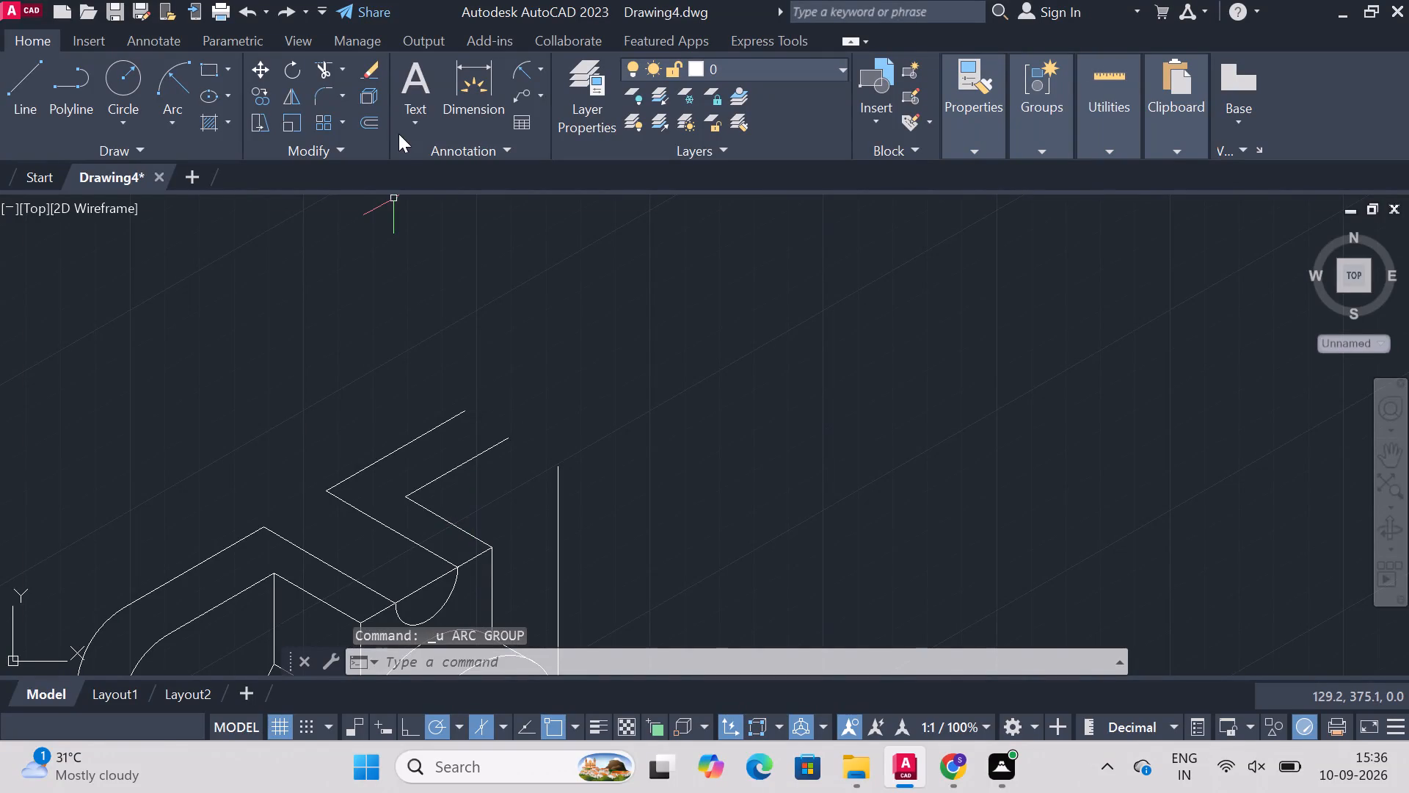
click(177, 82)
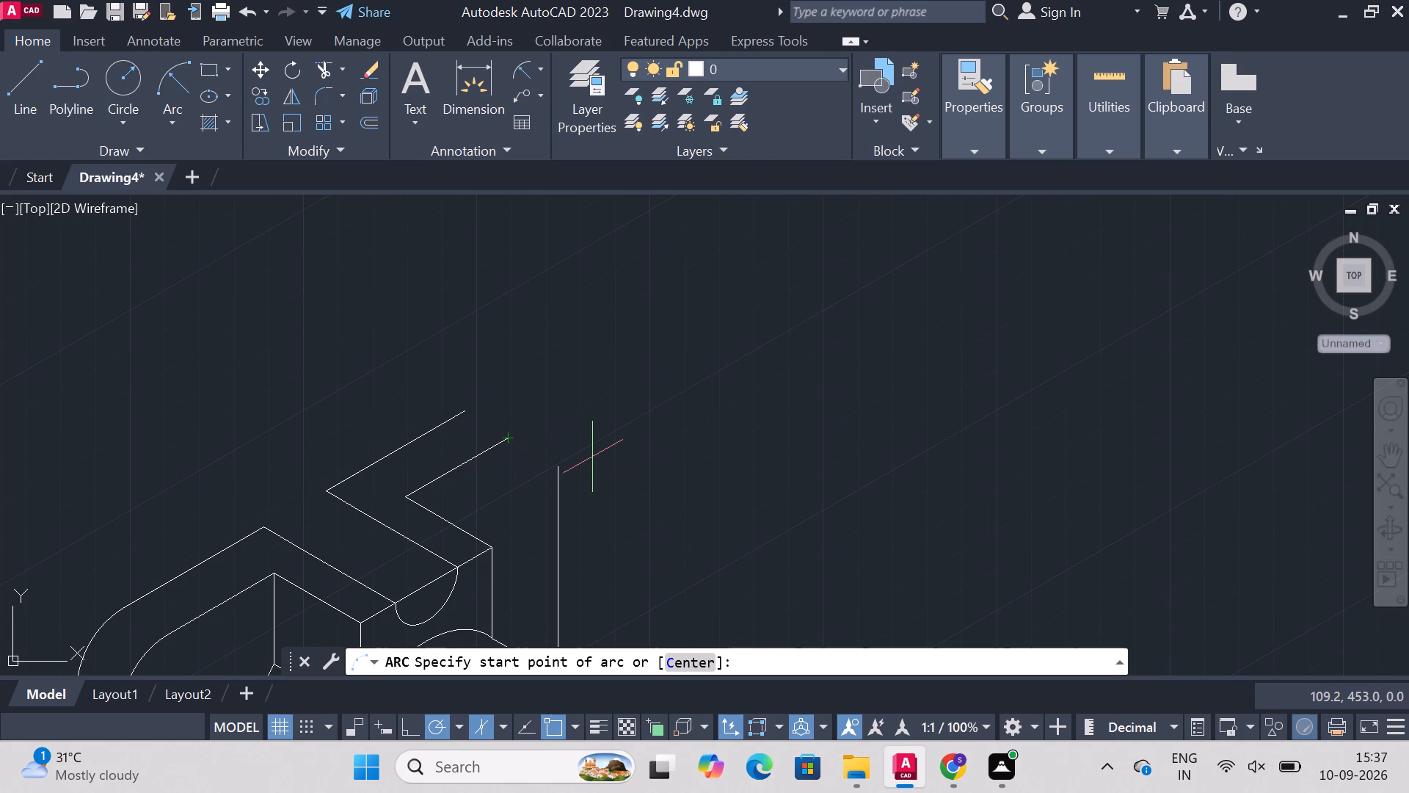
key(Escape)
Draw a vertical line about 36 units long upward from the top end of the far vertical edge.
text(line)
key(Return)
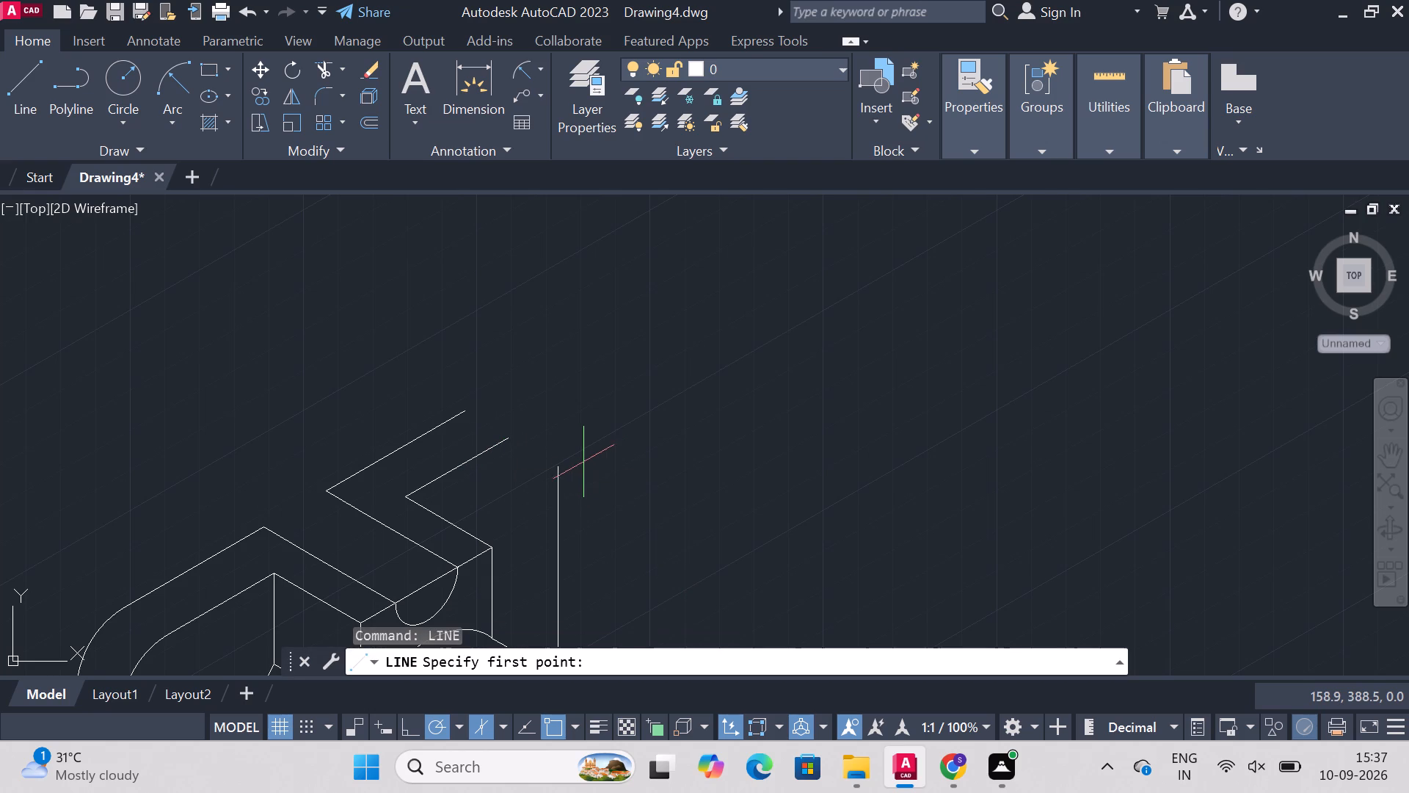
click(560, 464)
click(555, 325)
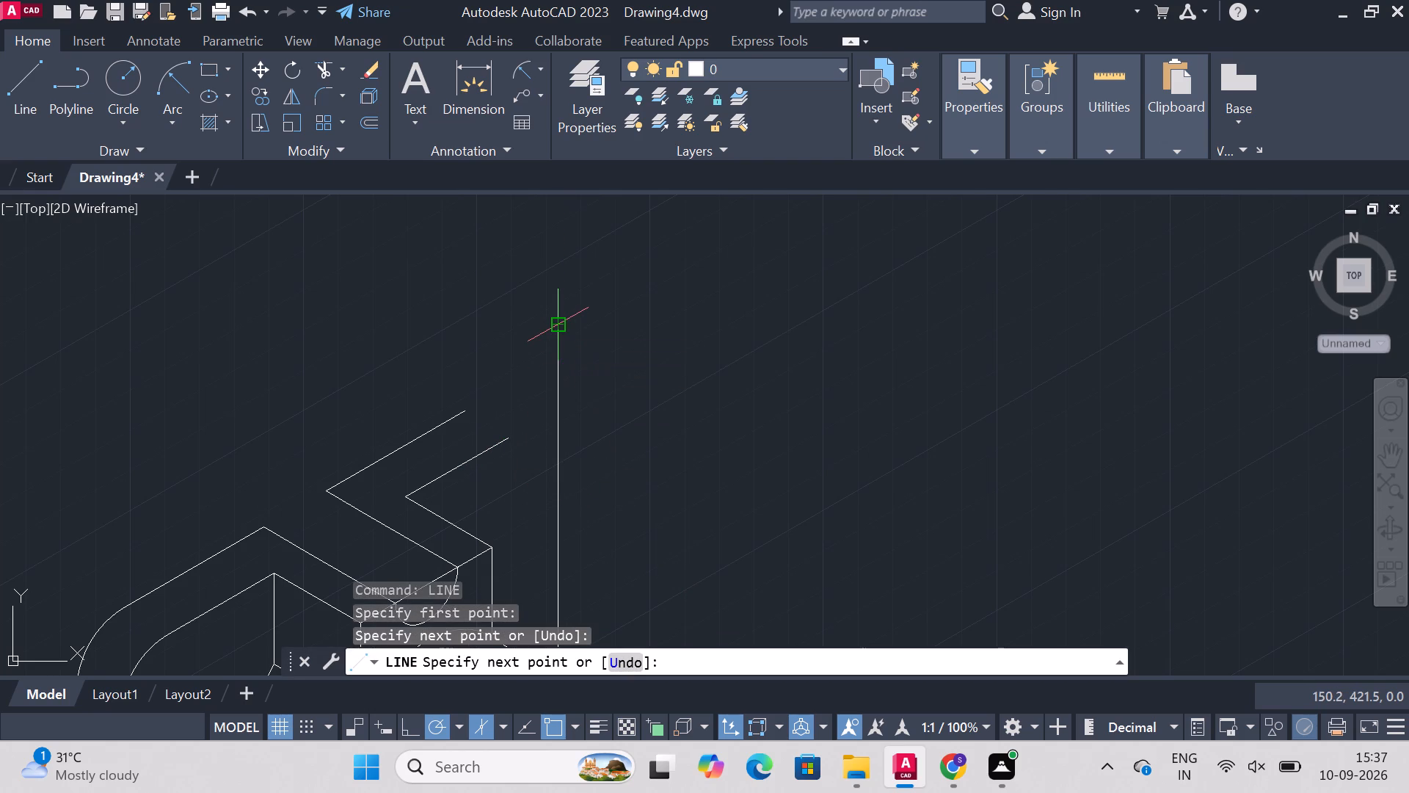
key(Escape)
Extend the inner and outer top edges along their own direction with lines from their open ends to the vertical line.
text(line)
key(Return)
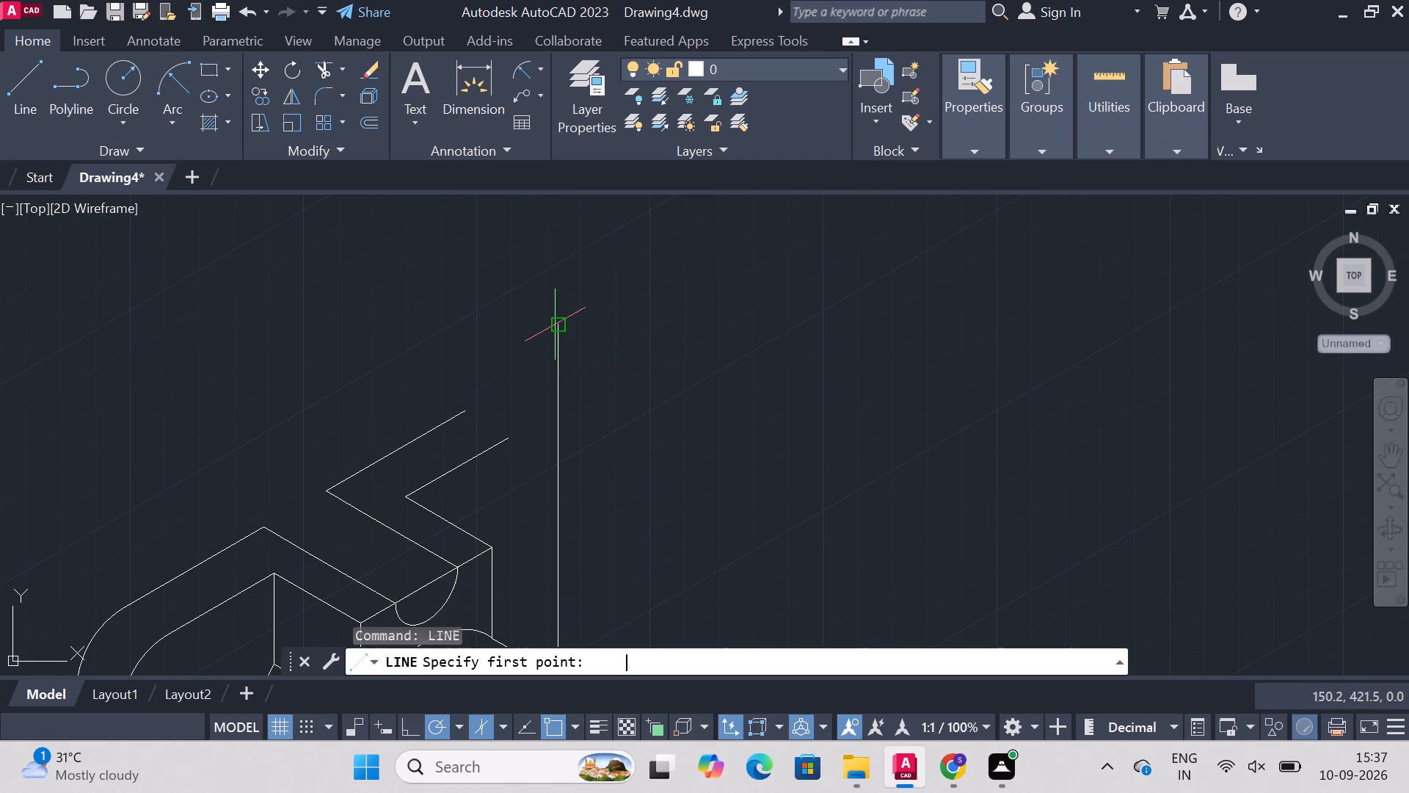
click(507, 441)
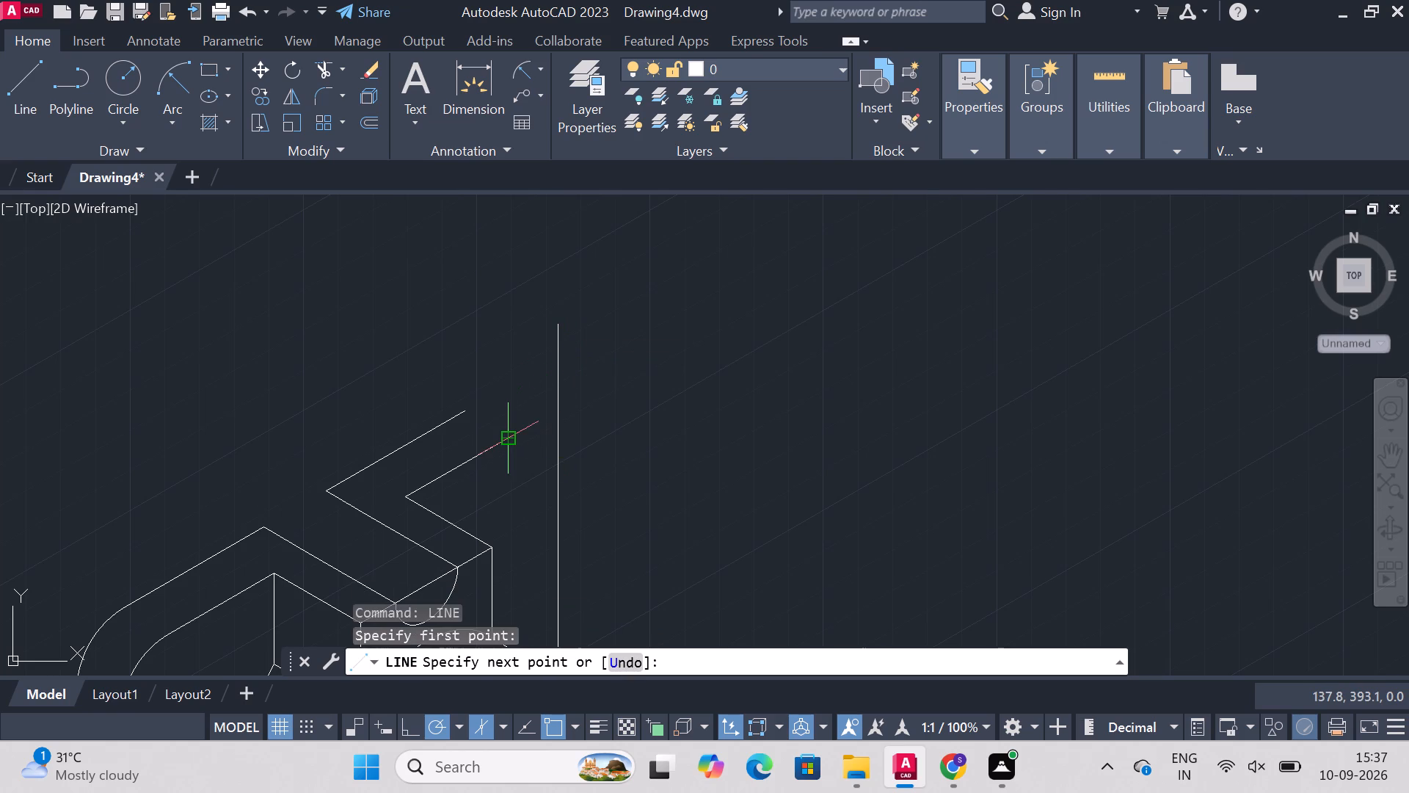
click(561, 410)
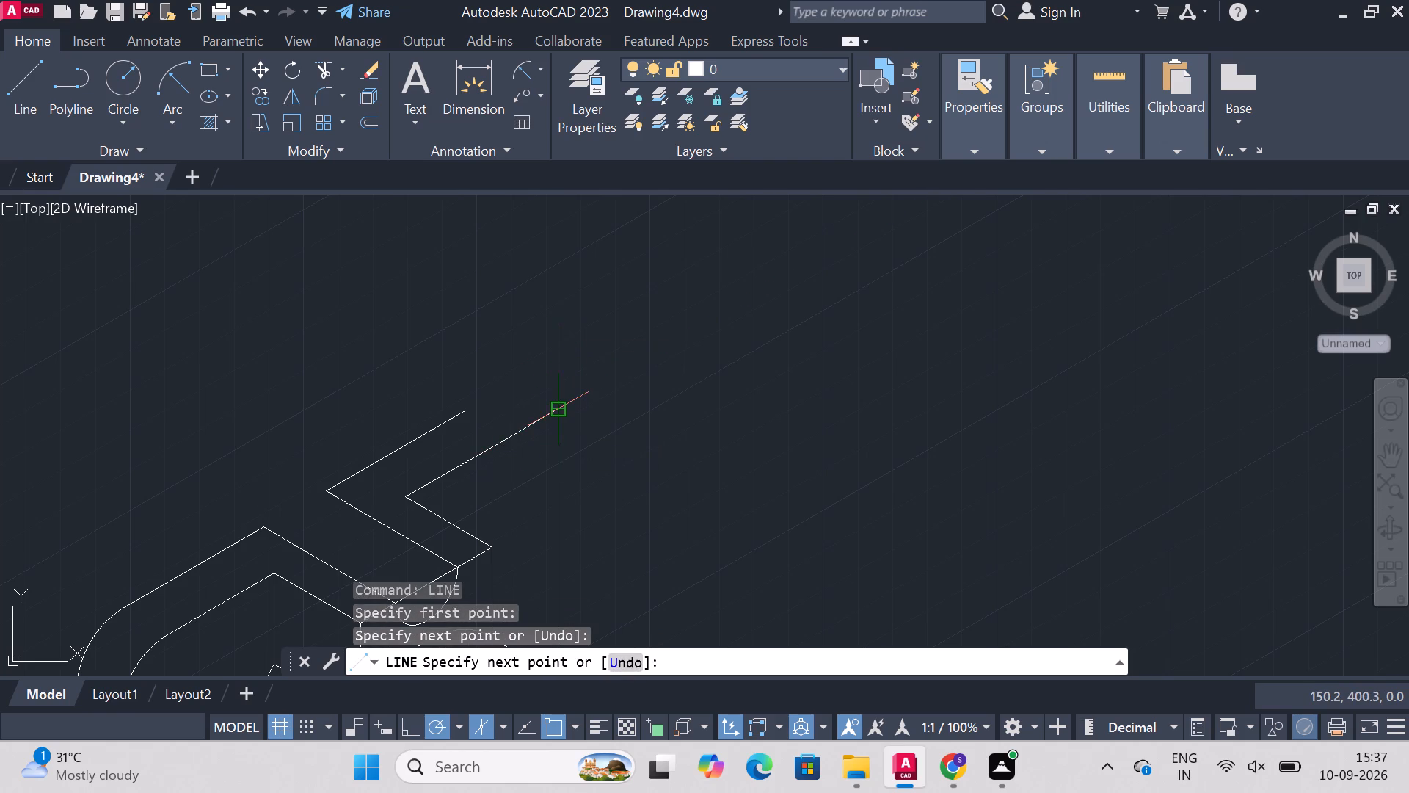
key(Escape)
text(line)
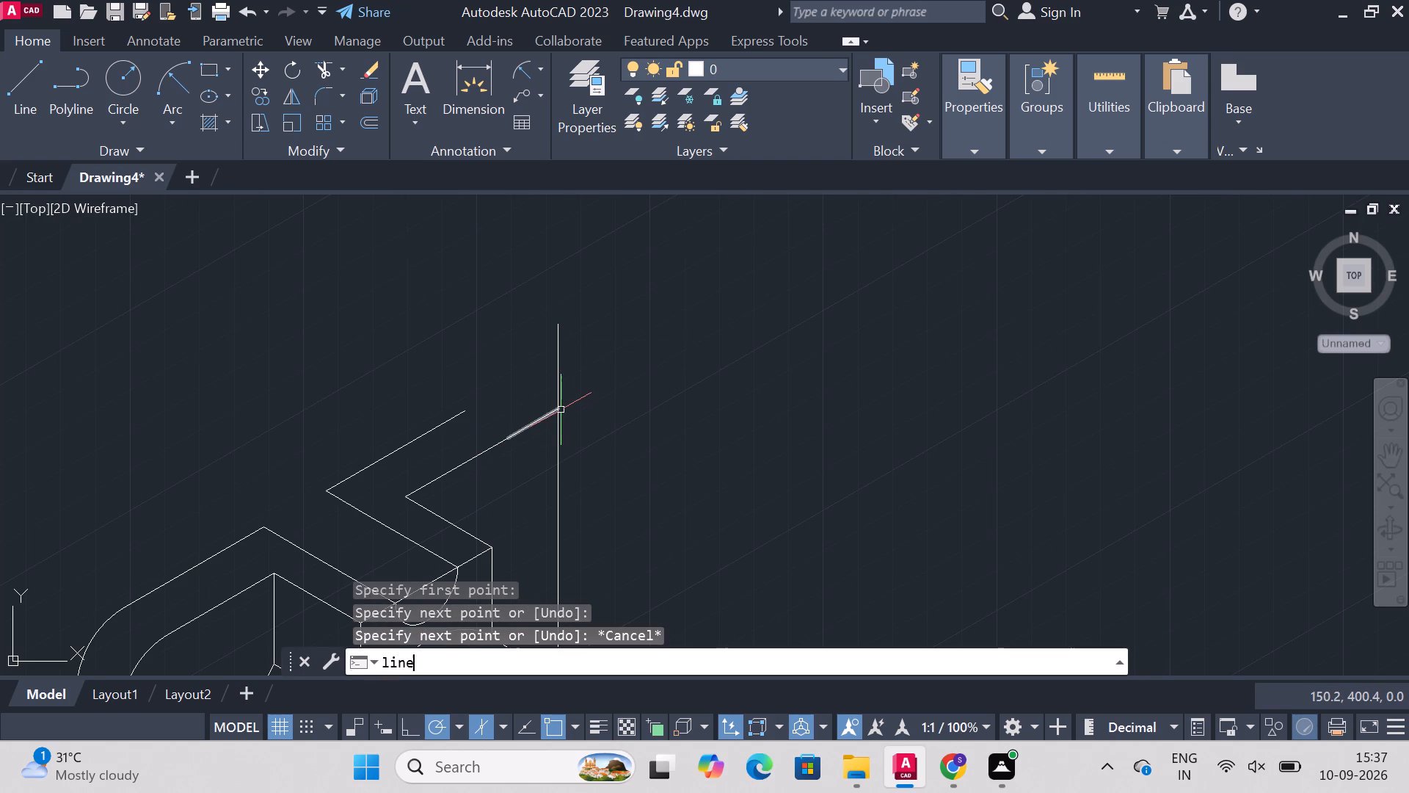
key(Return)
click(460, 413)
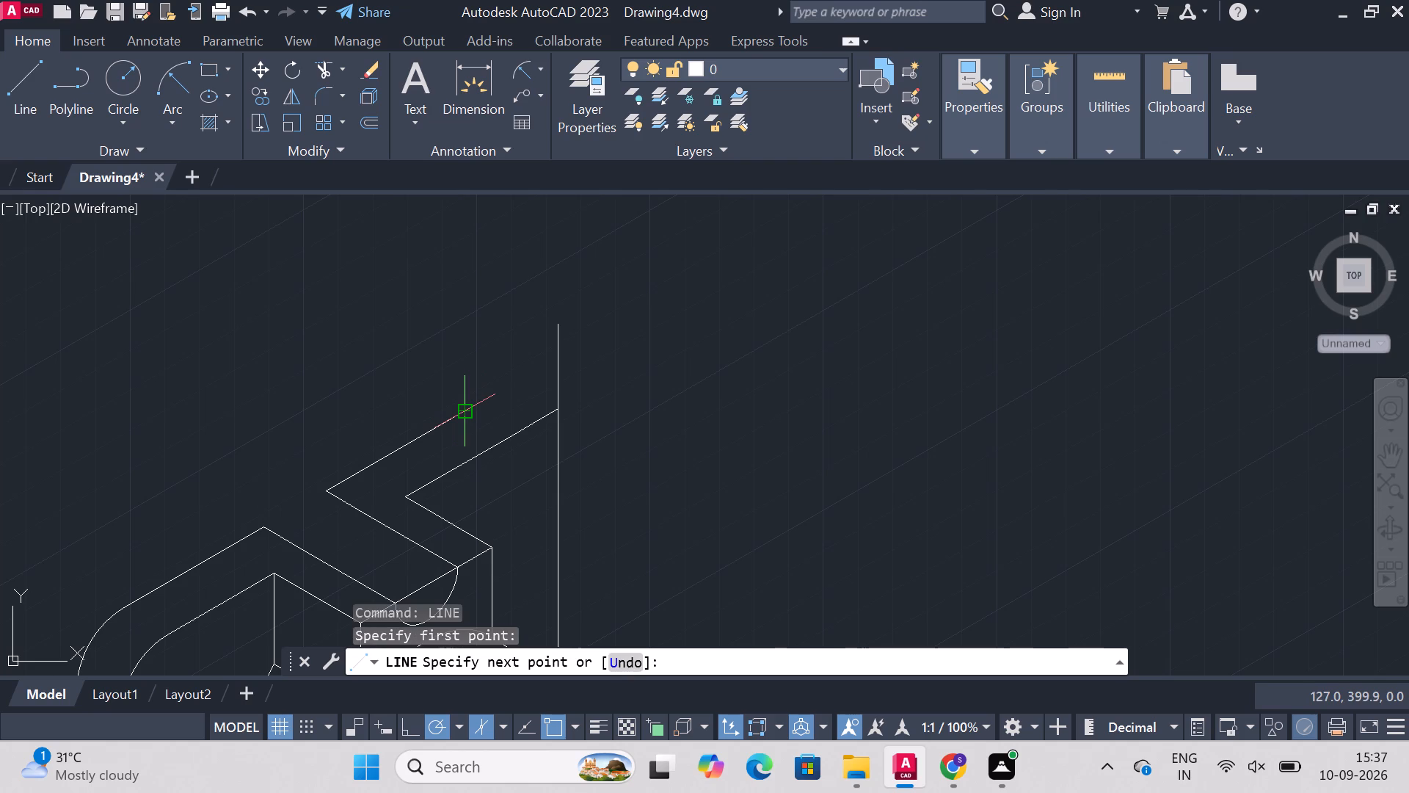
click(557, 355)
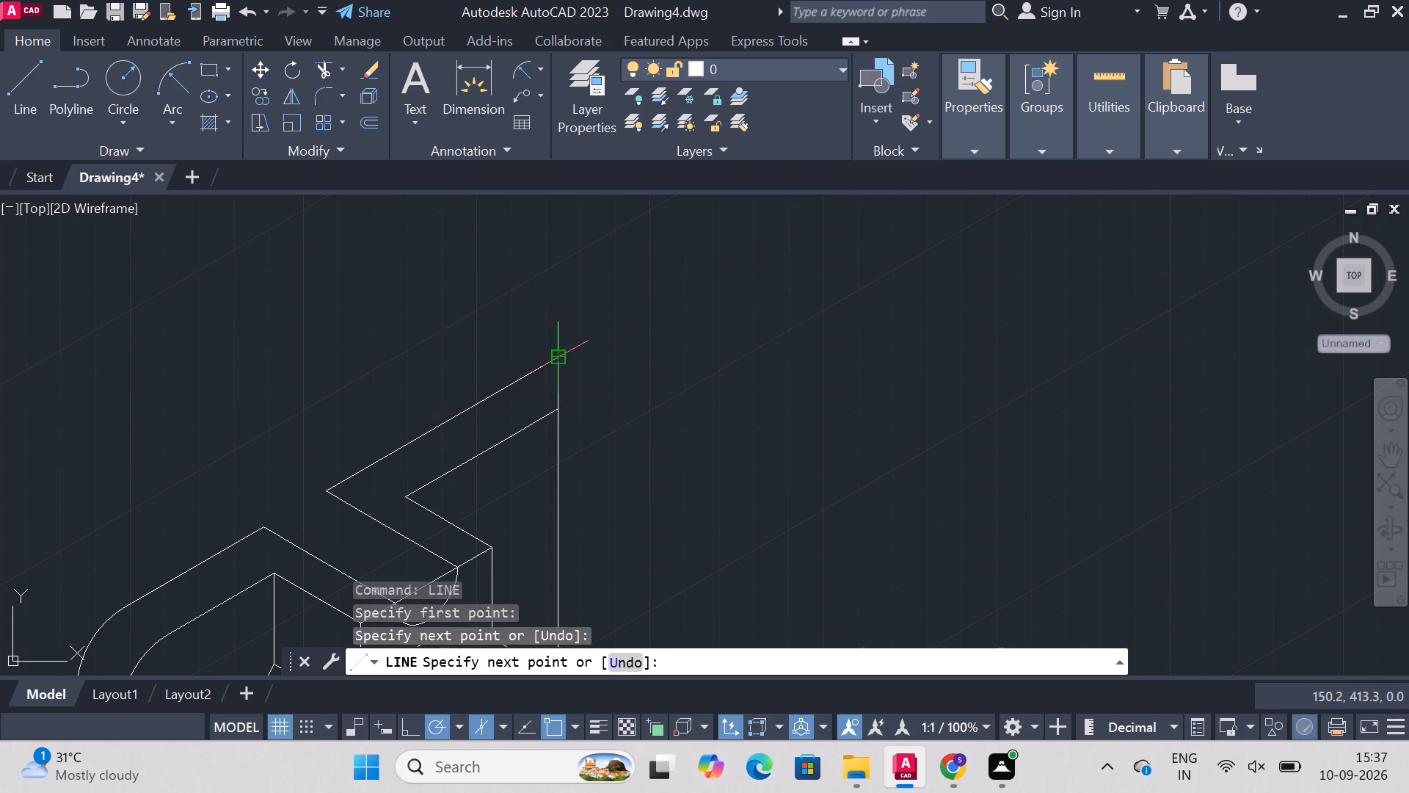
key(Escape)
Trim the vertical line above the inner top edge, including the piece between the two top edges.
text(trim)
key(Return)
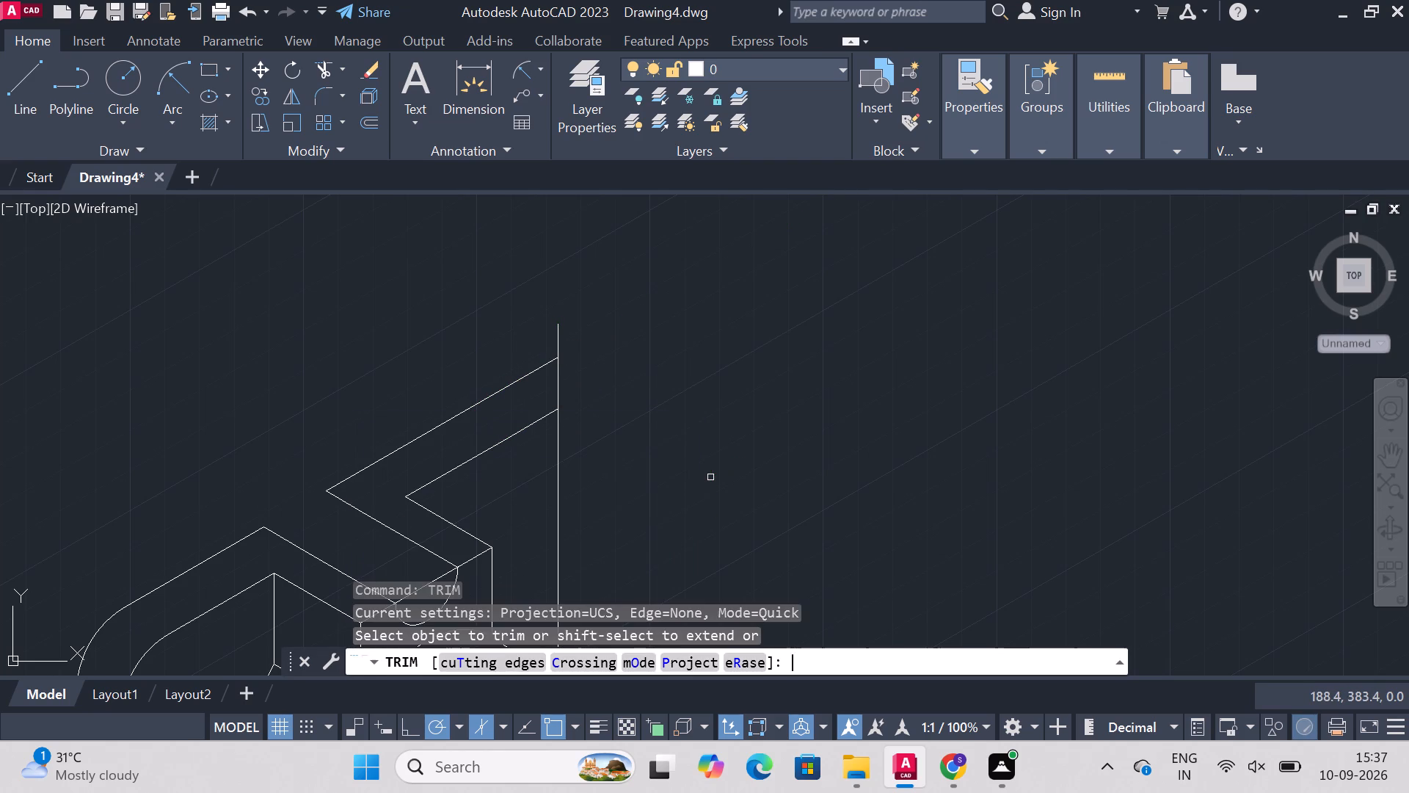
click(556, 335)
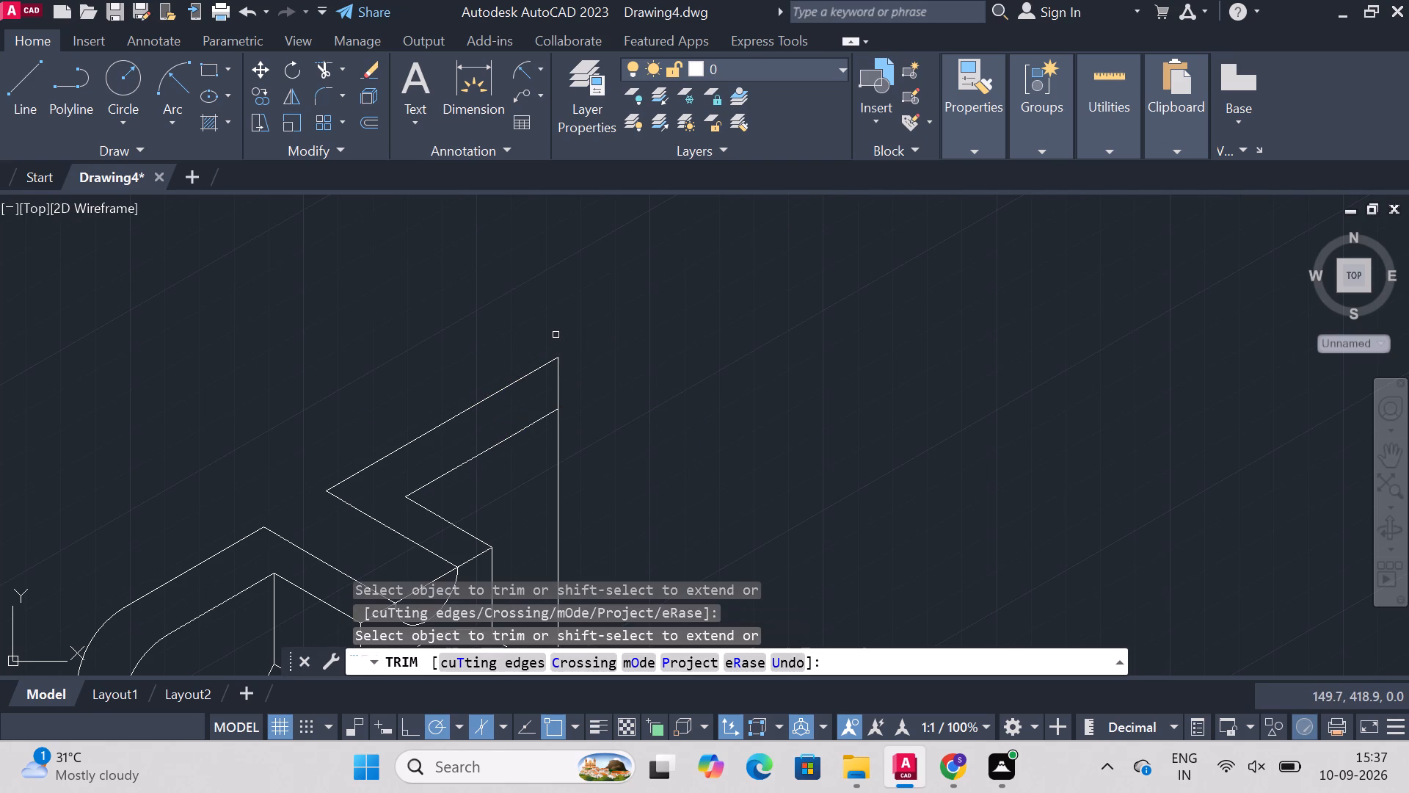
click(559, 380)
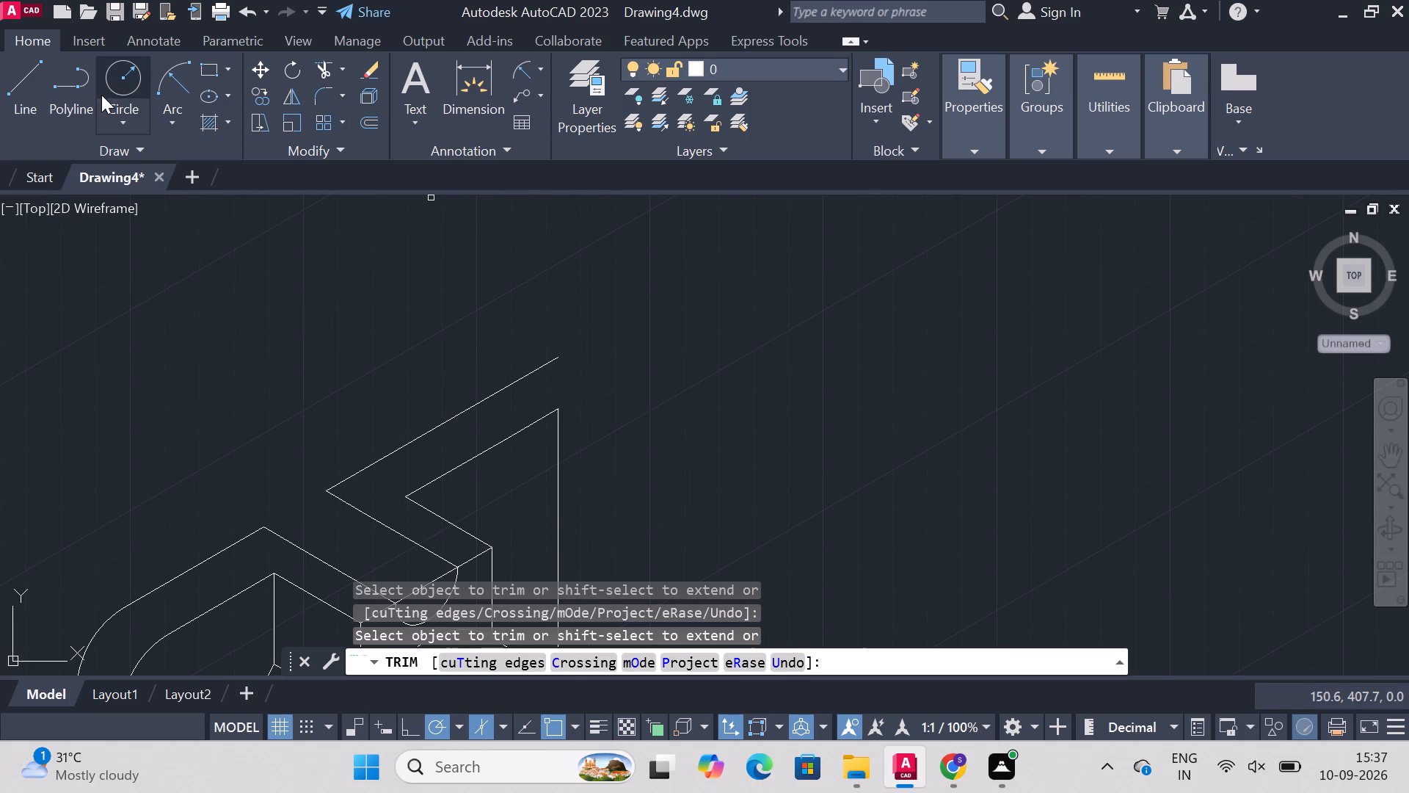
Draw a line along the isometric axis from the inner top edge's far corner to the outer top edge.
click(7, 82)
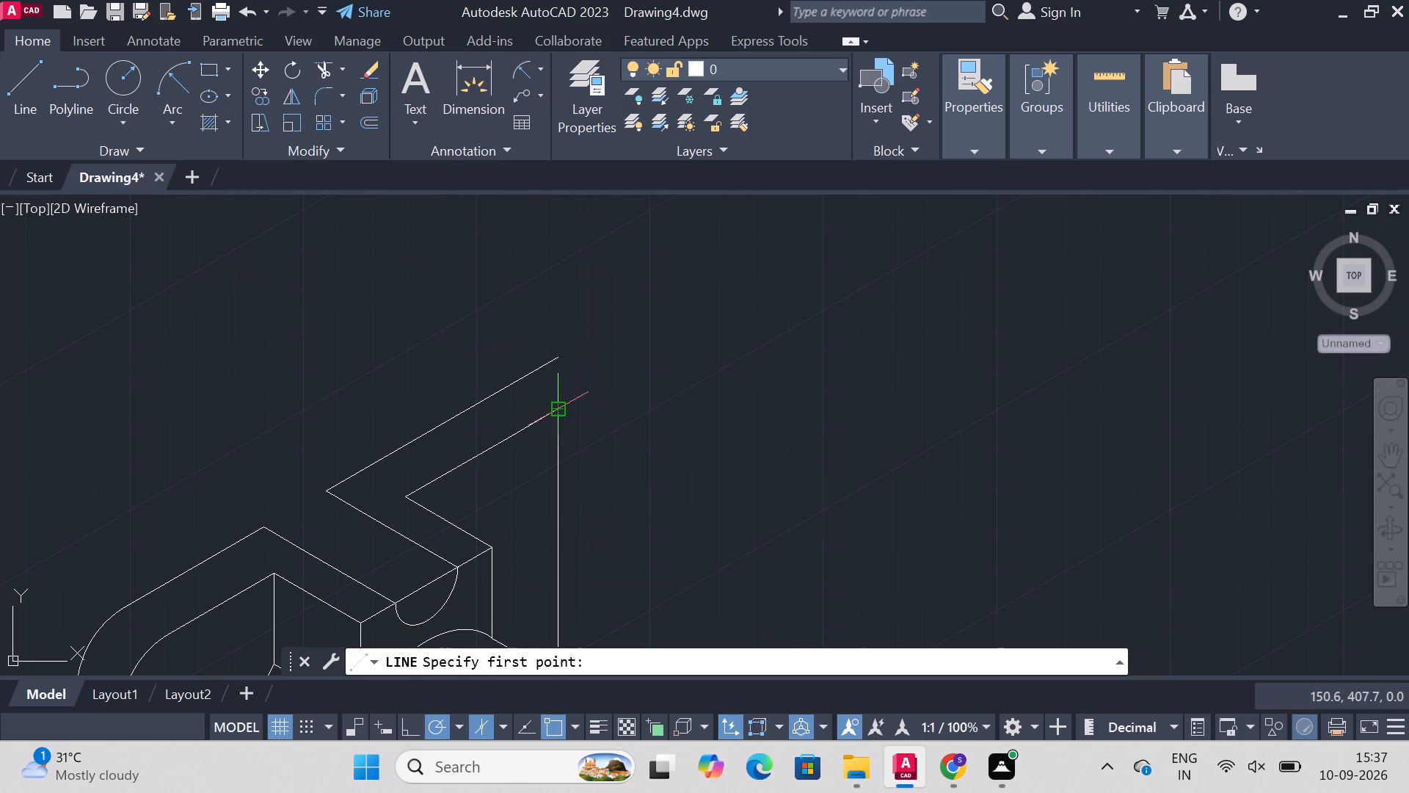
click(557, 409)
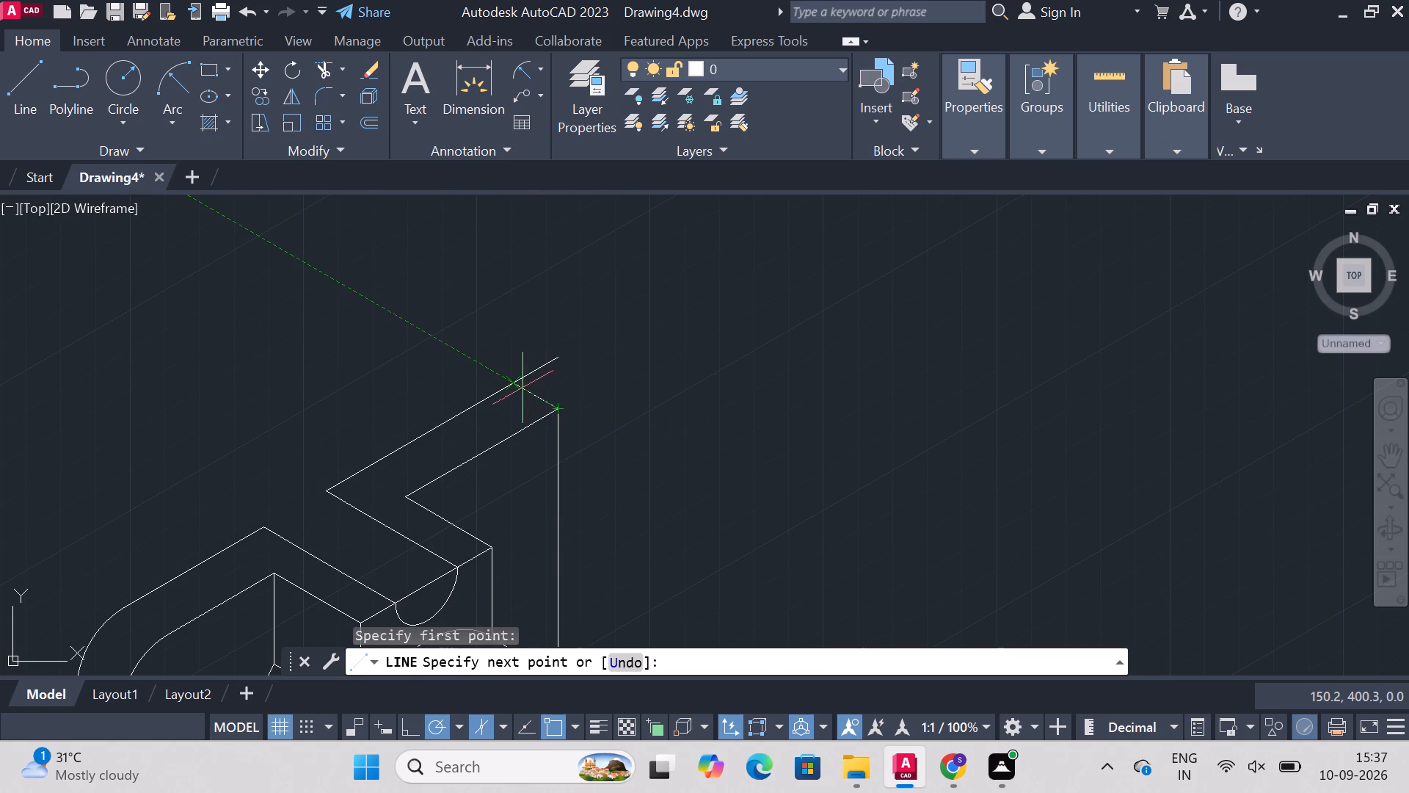
click(512, 384)
key(Escape)
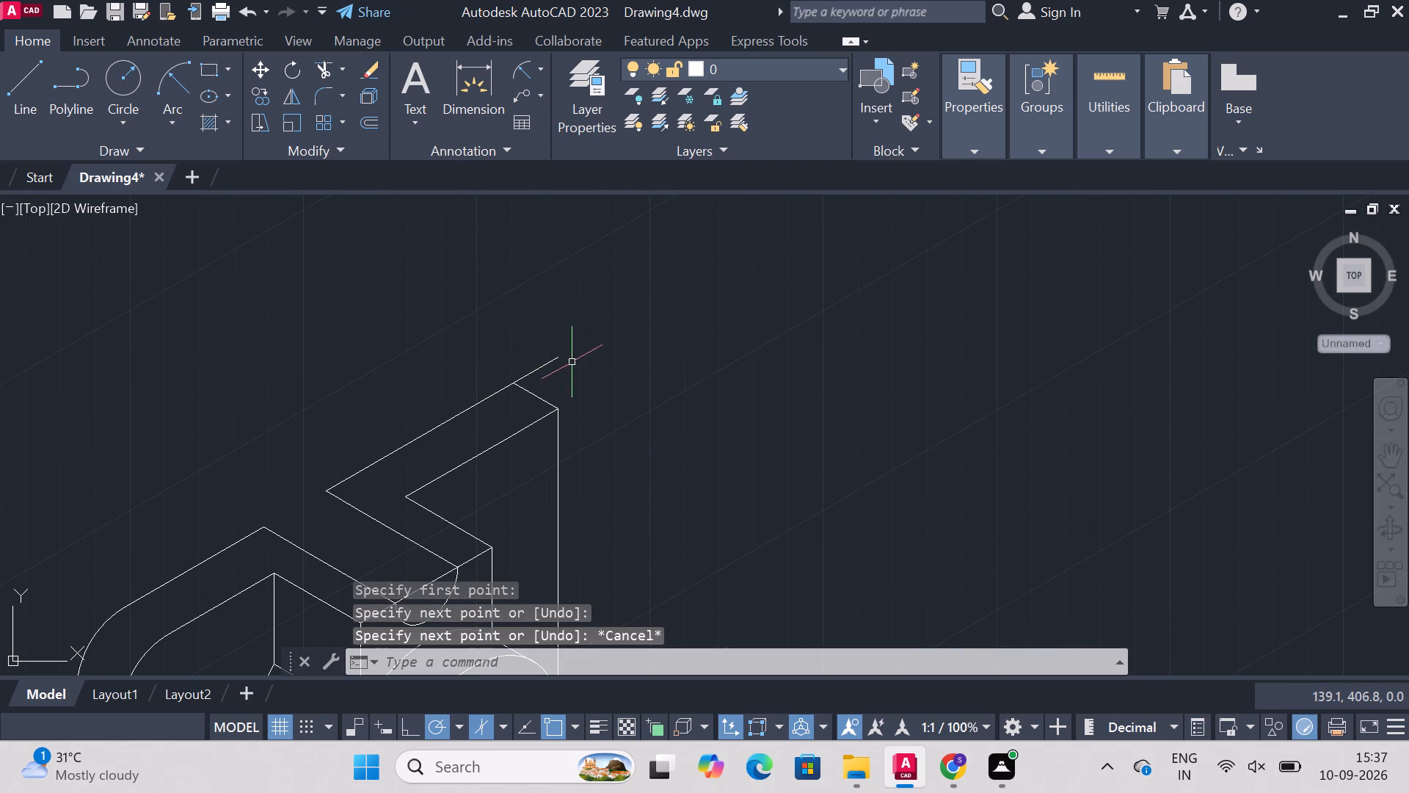
Trim the end of the outer top edge that projects beyond the new short corner line.
click(553, 363)
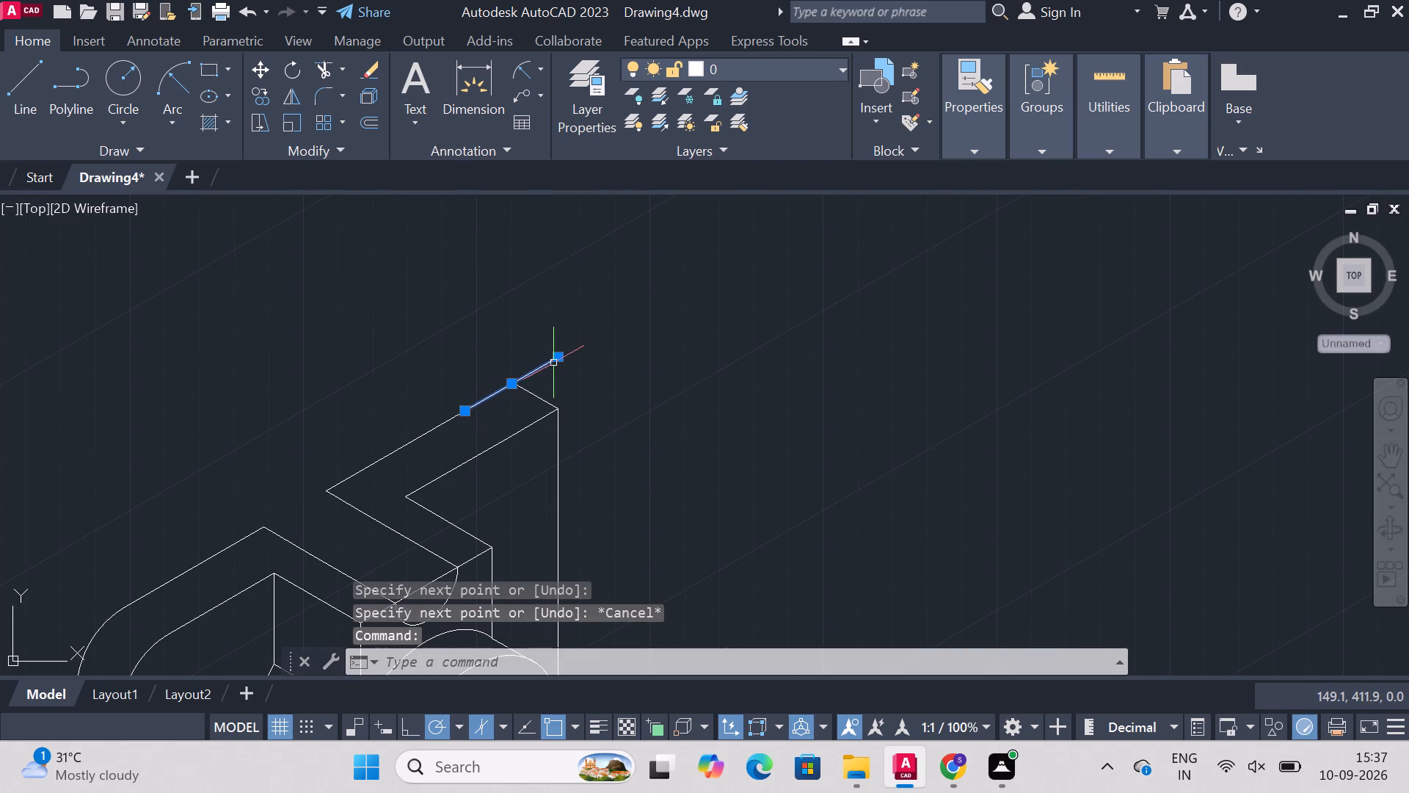
key(Escape)
text(trim)
key(Return)
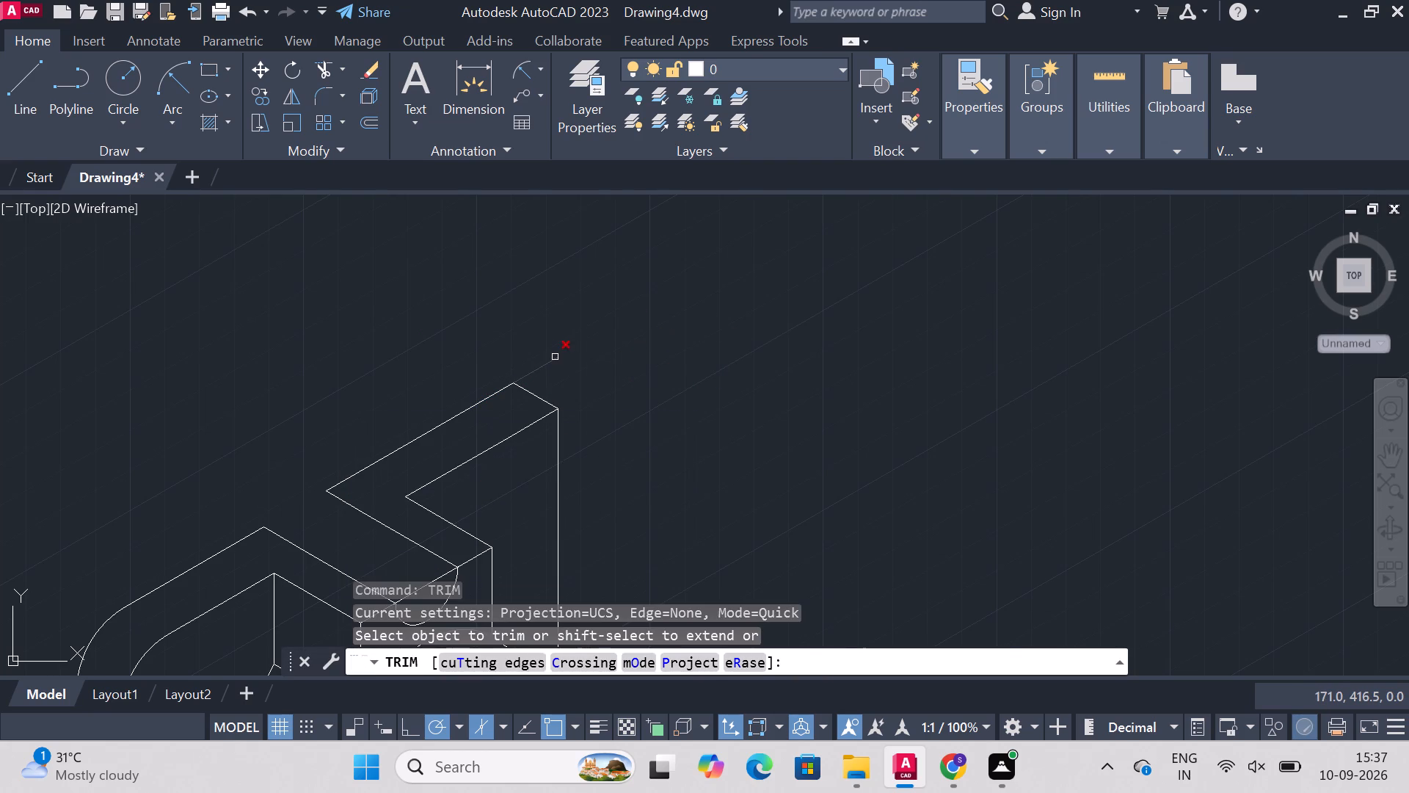
click(555, 356)
key(Escape)
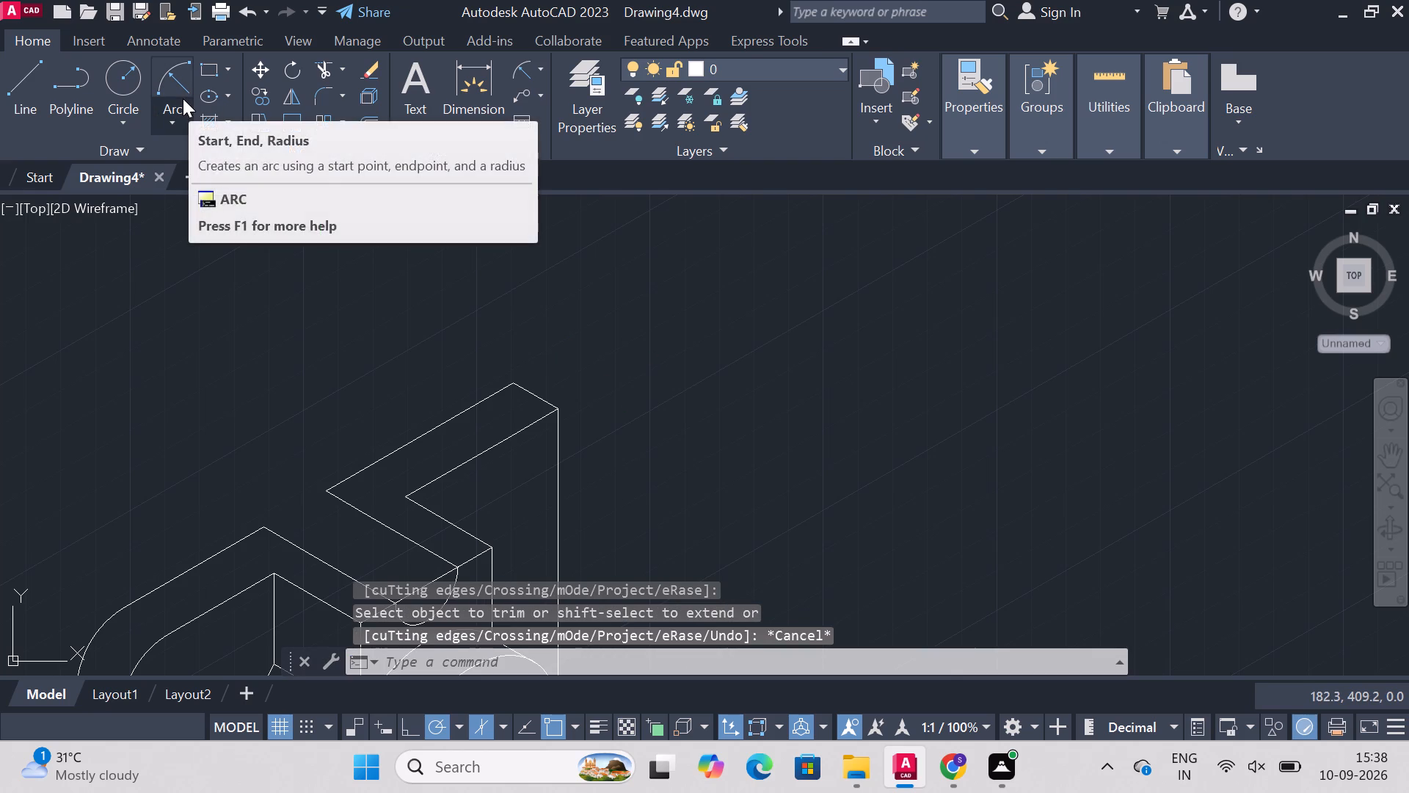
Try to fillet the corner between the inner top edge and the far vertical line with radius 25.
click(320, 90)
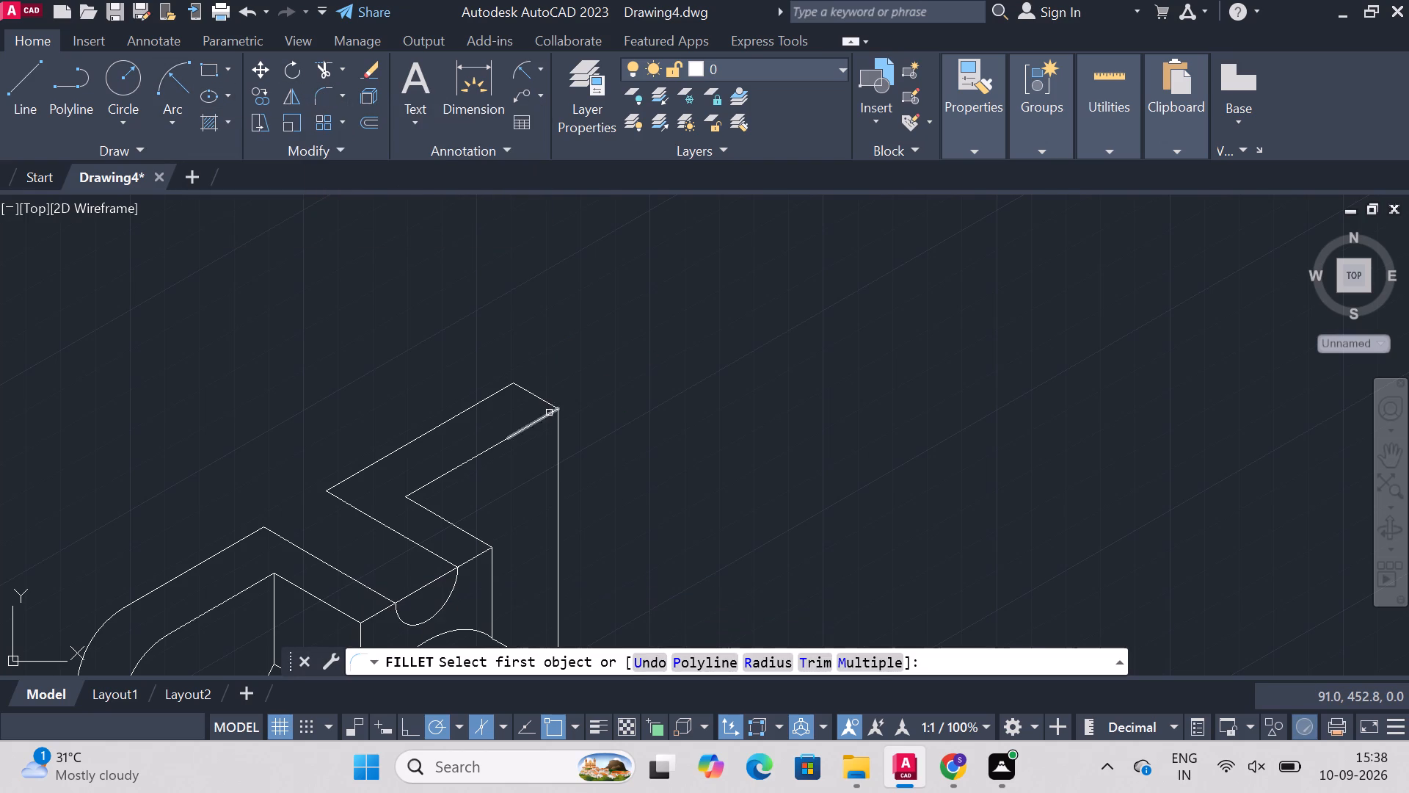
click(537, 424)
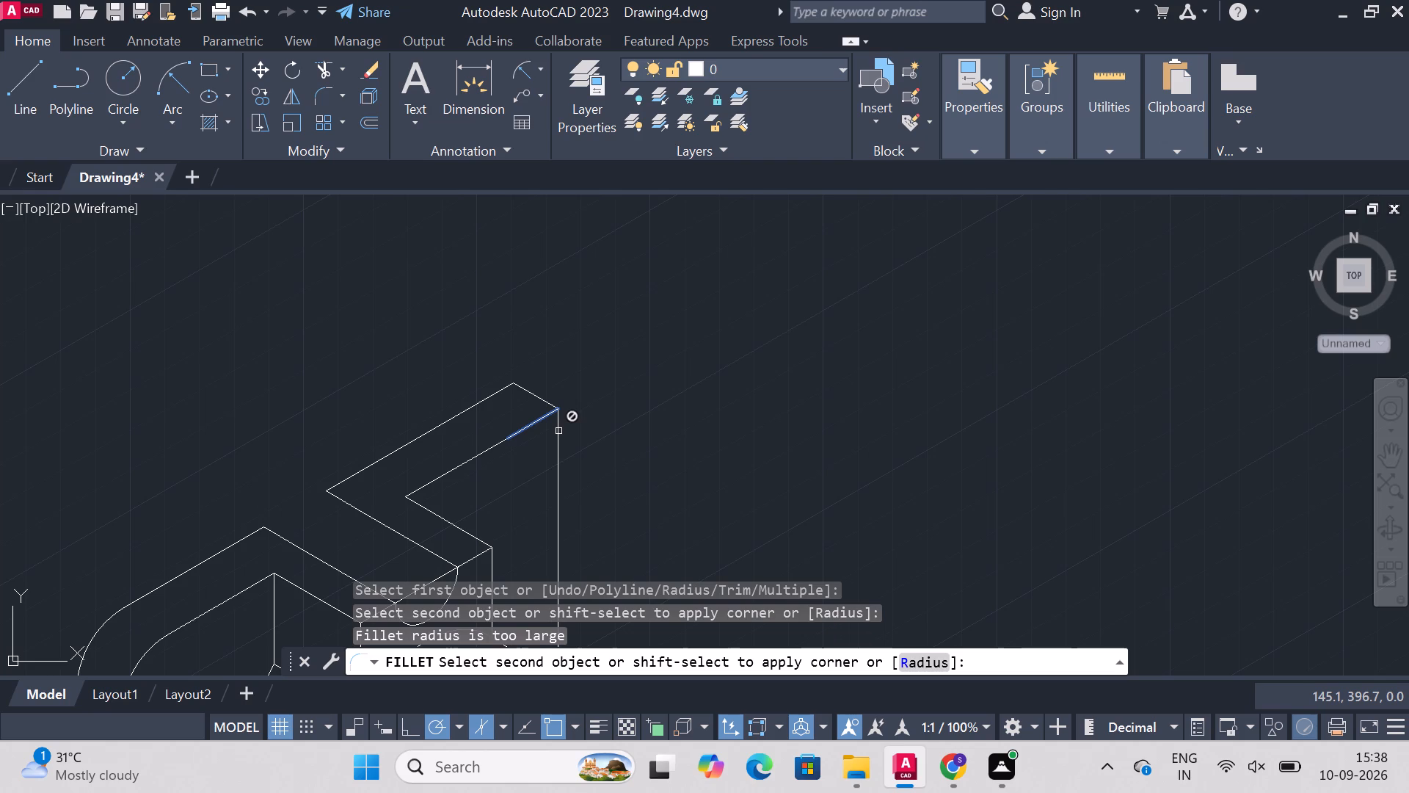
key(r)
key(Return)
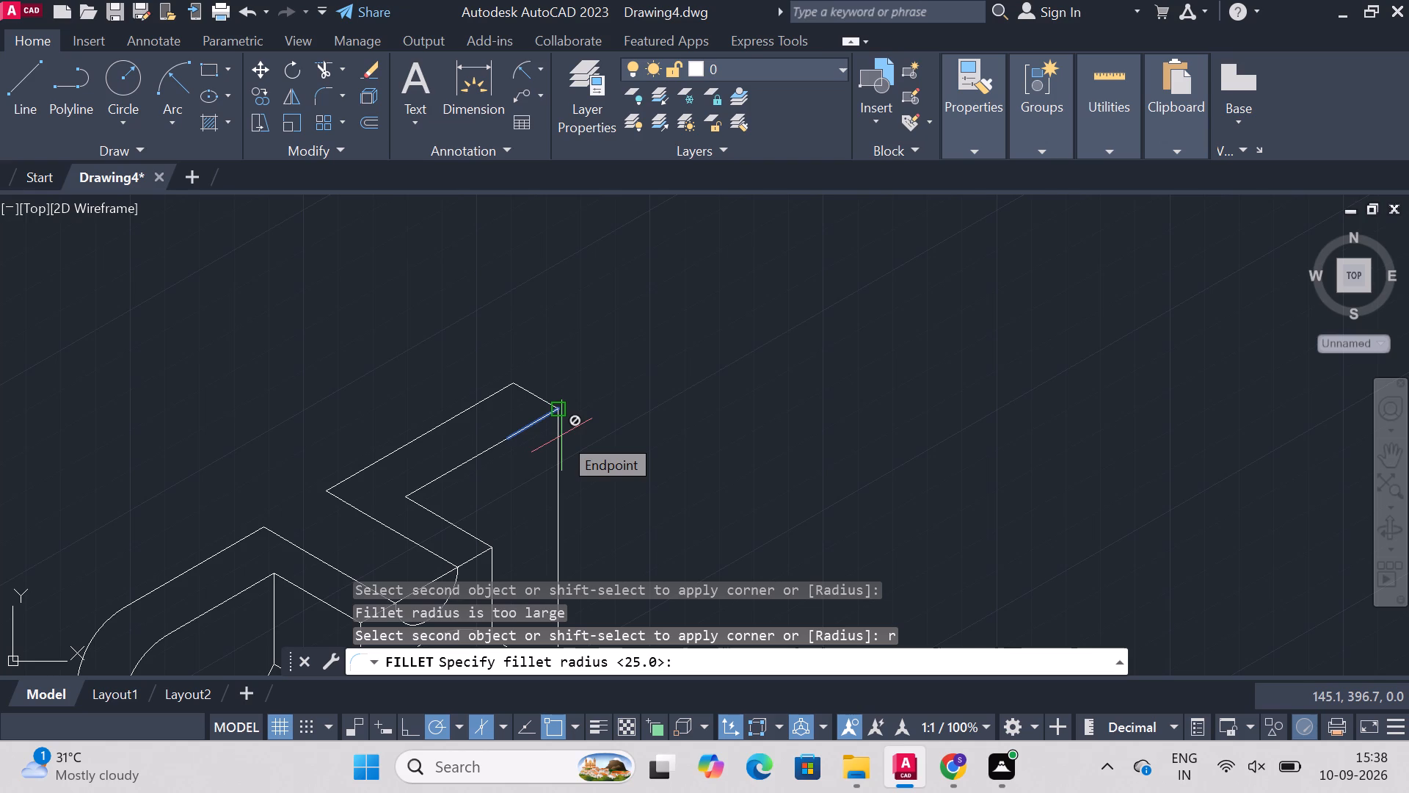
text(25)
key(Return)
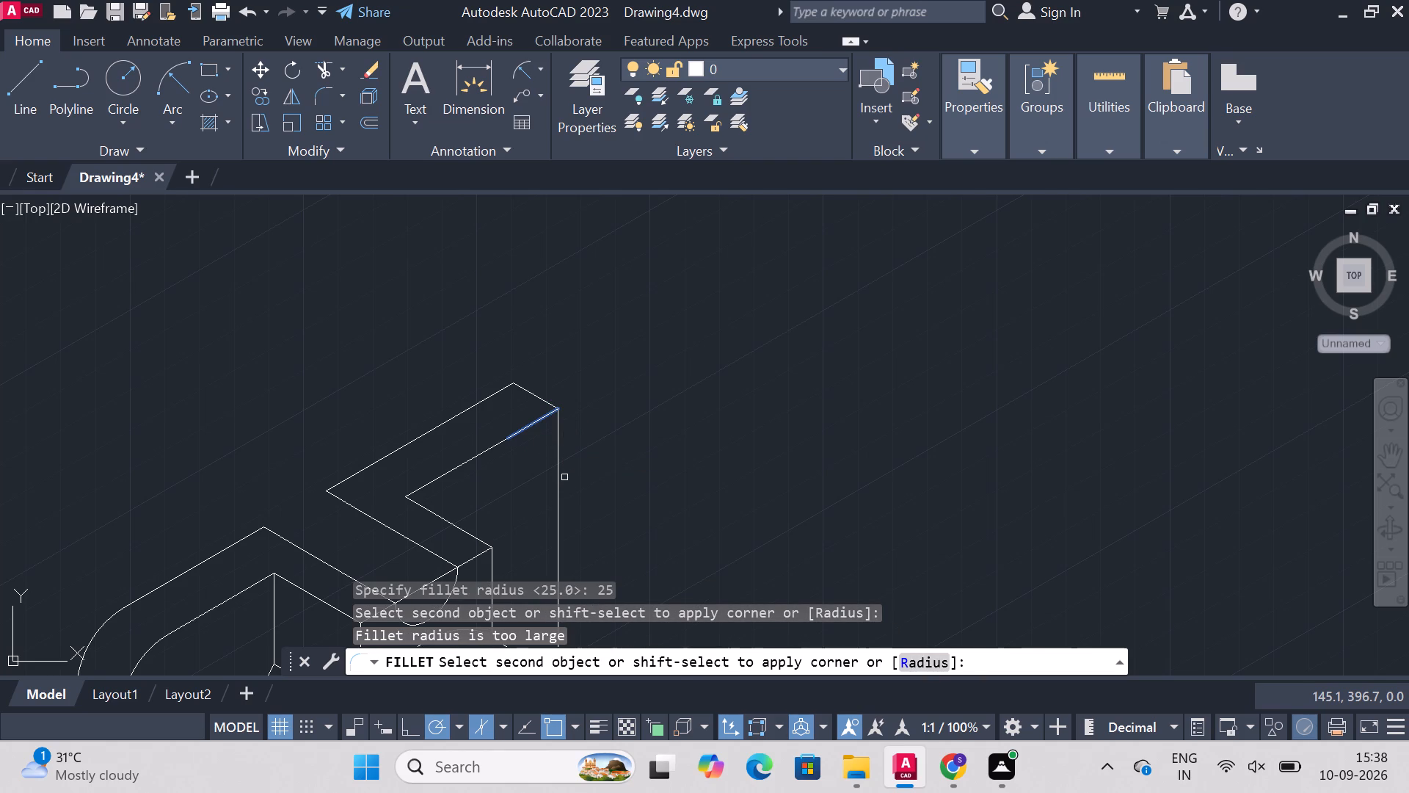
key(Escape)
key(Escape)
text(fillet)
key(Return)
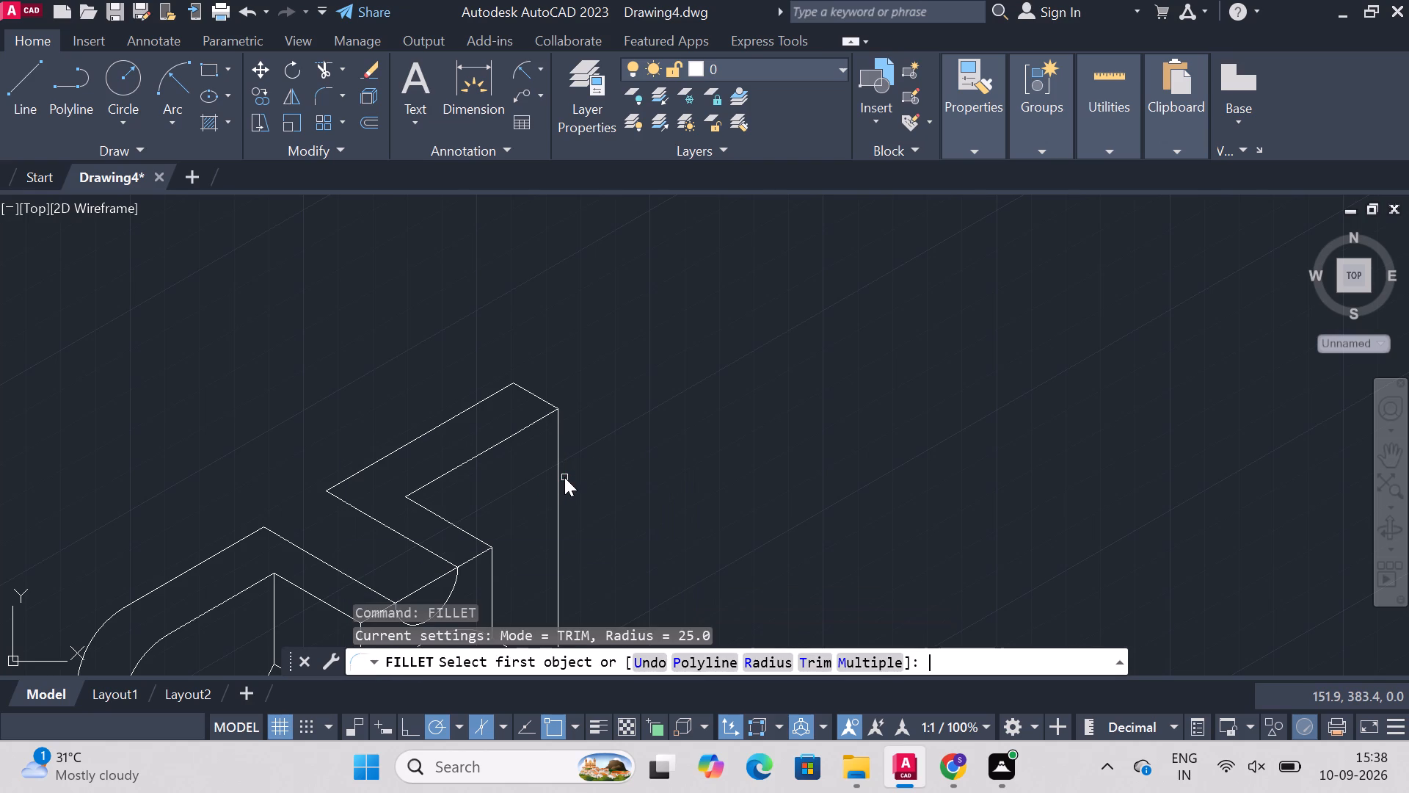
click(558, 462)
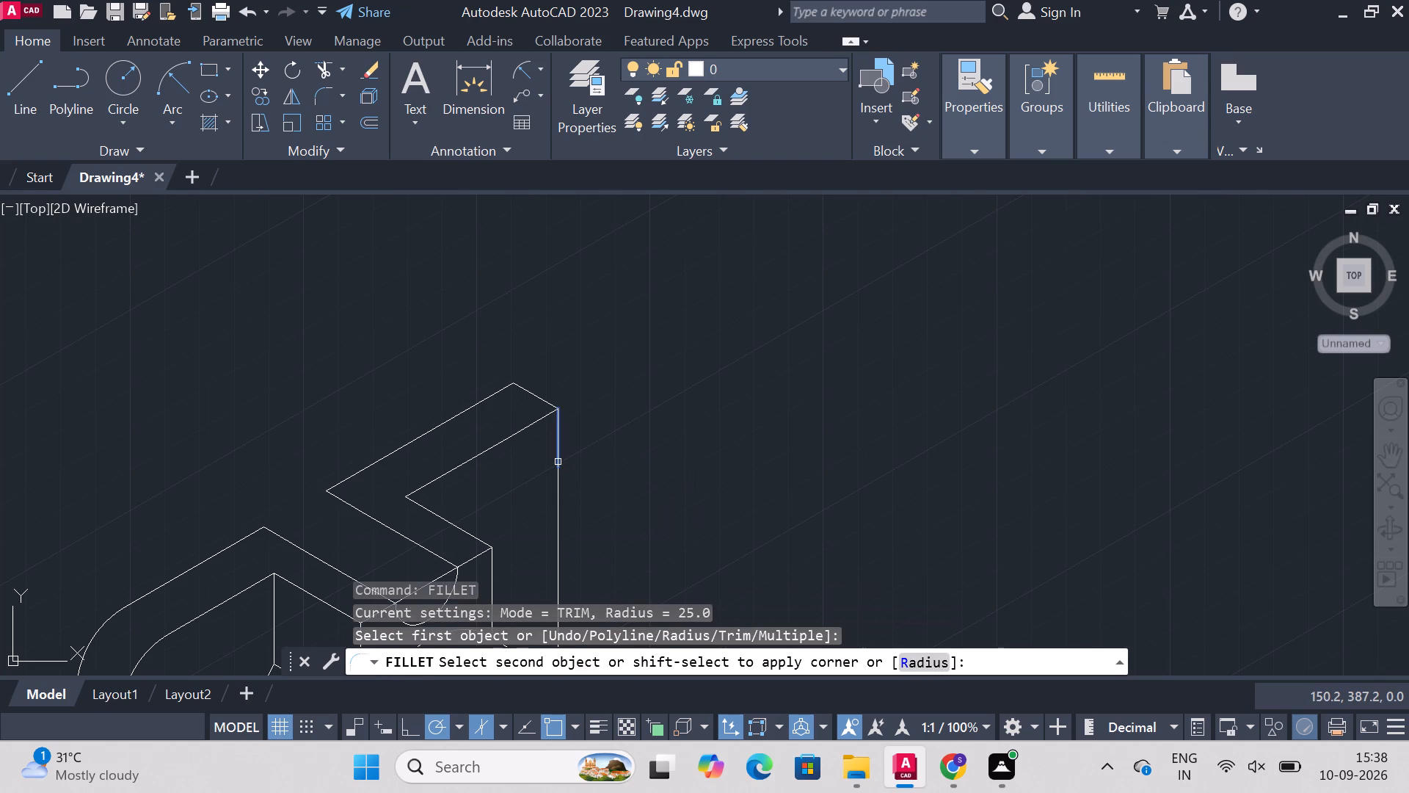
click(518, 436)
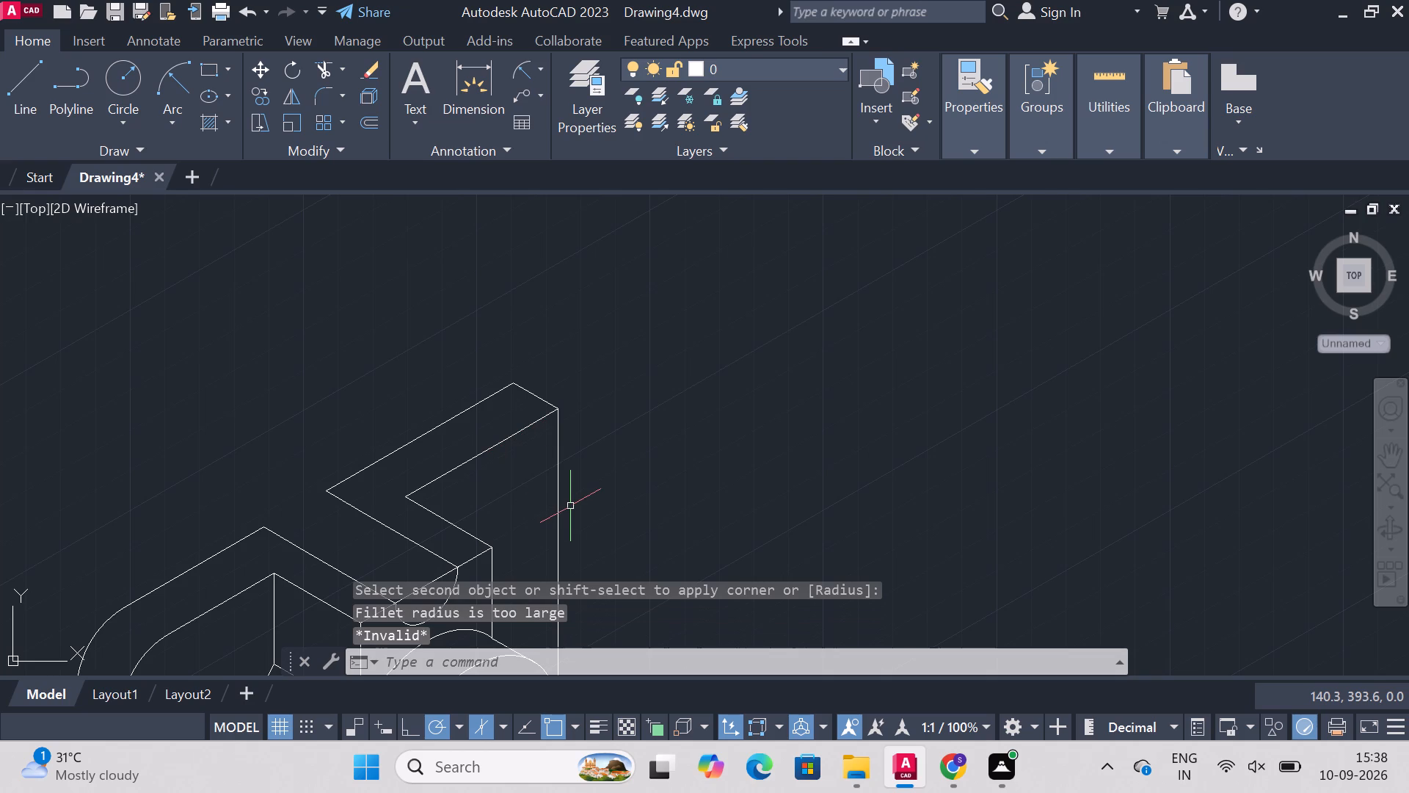
Draw a vertical line about 34 units long downward from the outer top edge's far corner.
text(line)
key(Return)
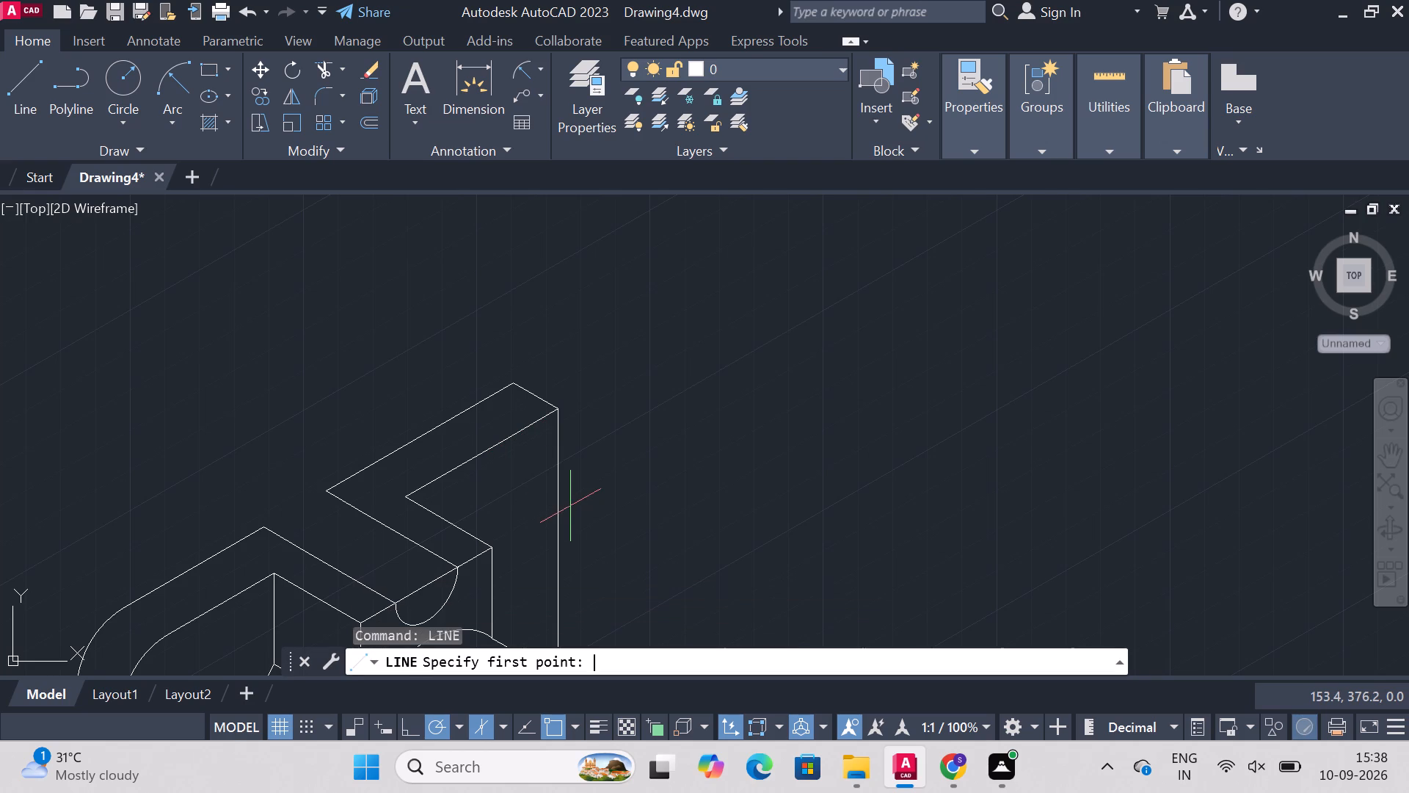
click(509, 389)
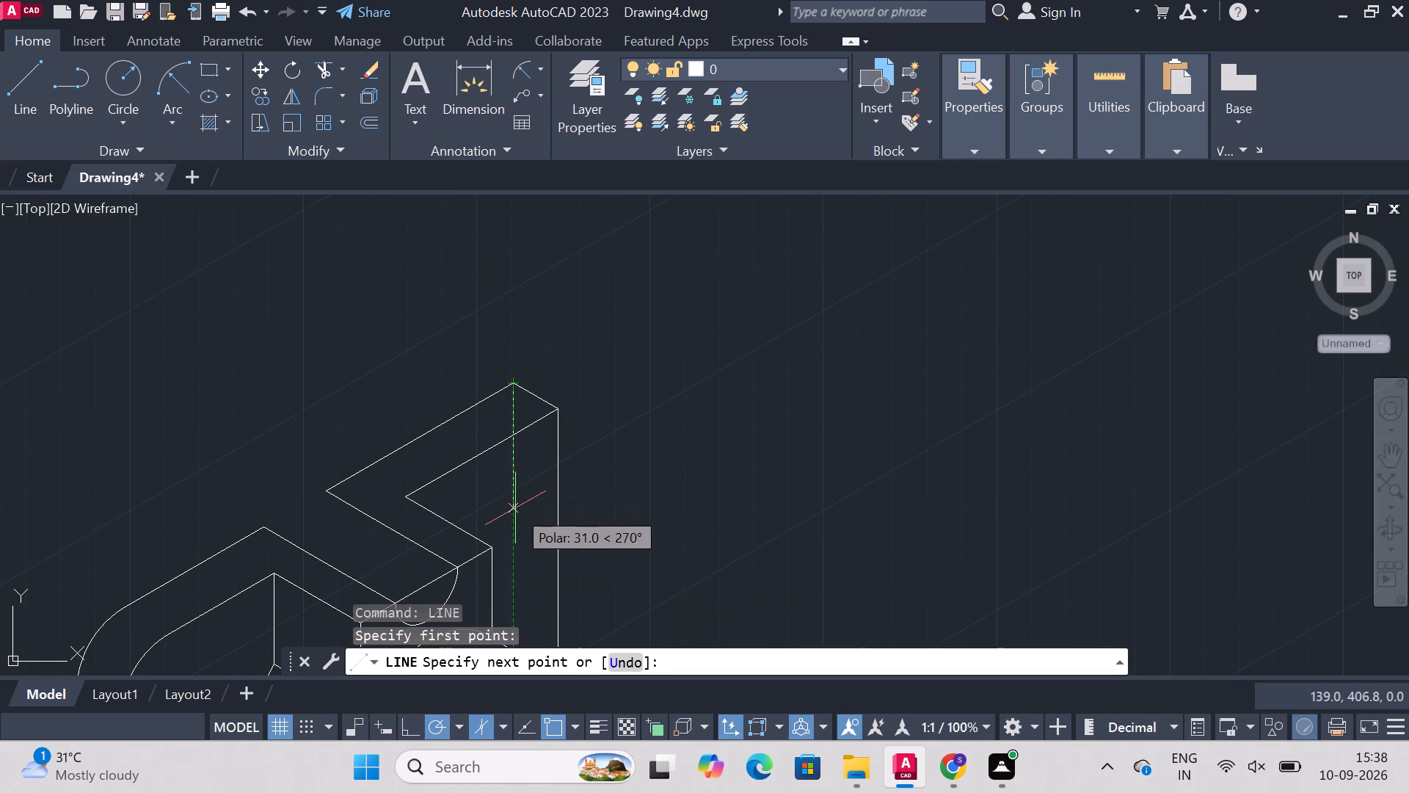
click(517, 519)
key(Escape)
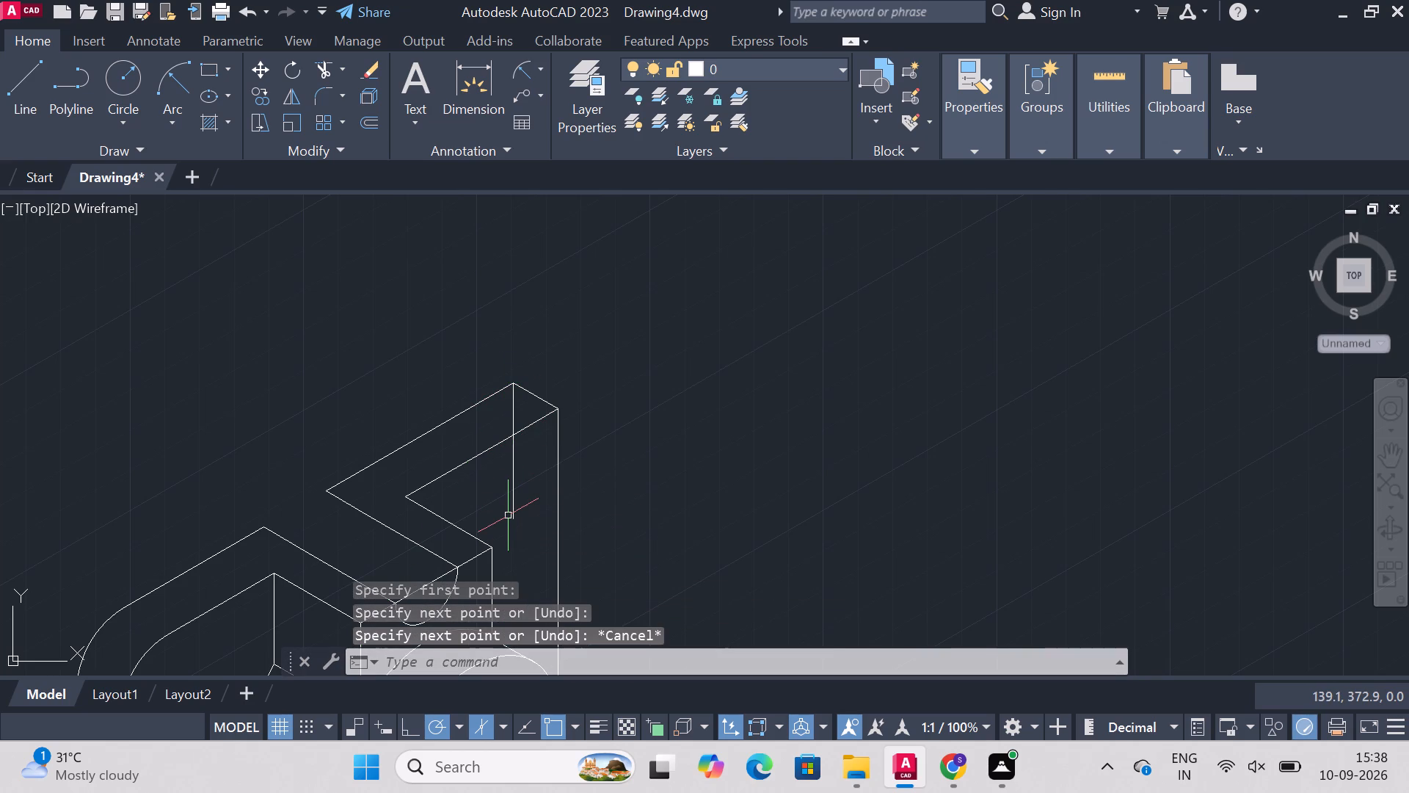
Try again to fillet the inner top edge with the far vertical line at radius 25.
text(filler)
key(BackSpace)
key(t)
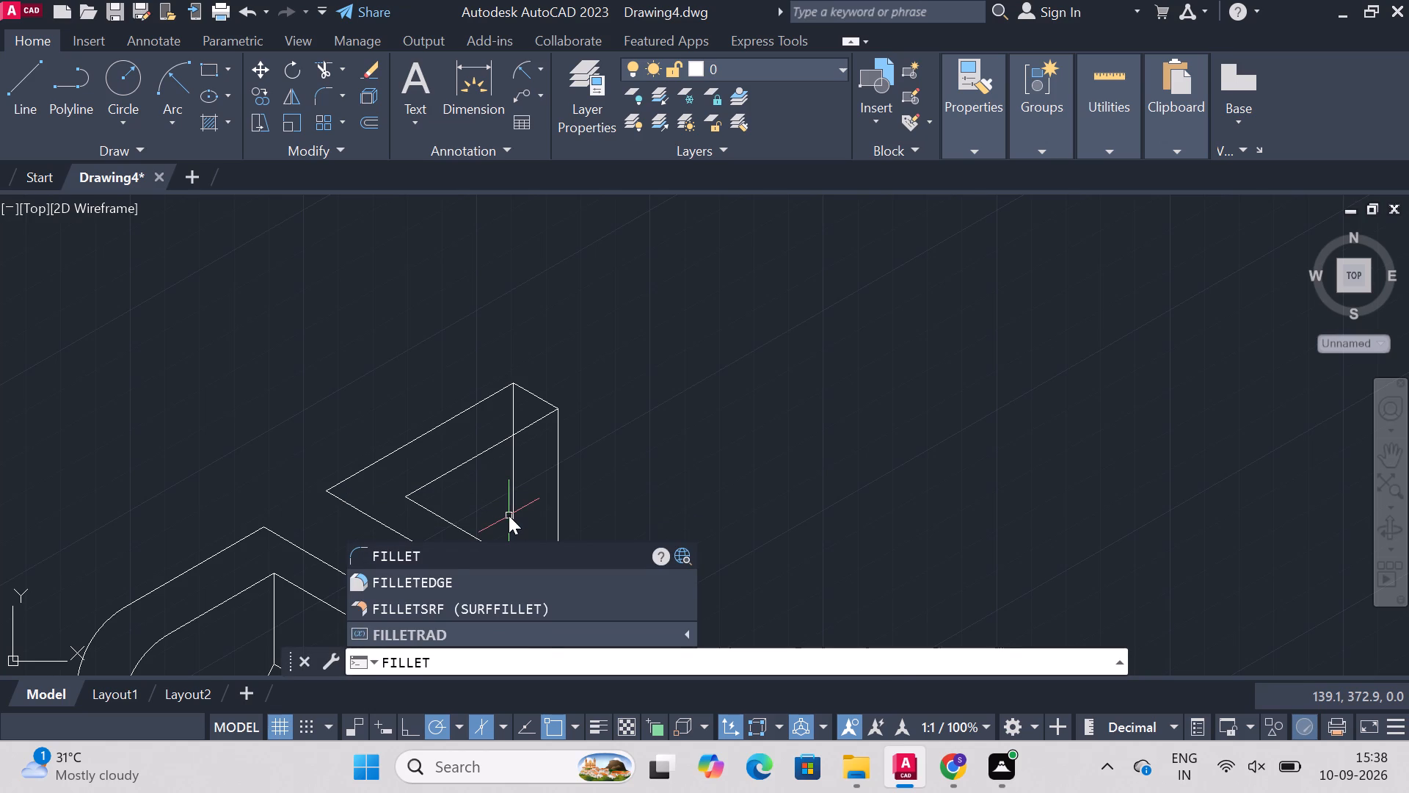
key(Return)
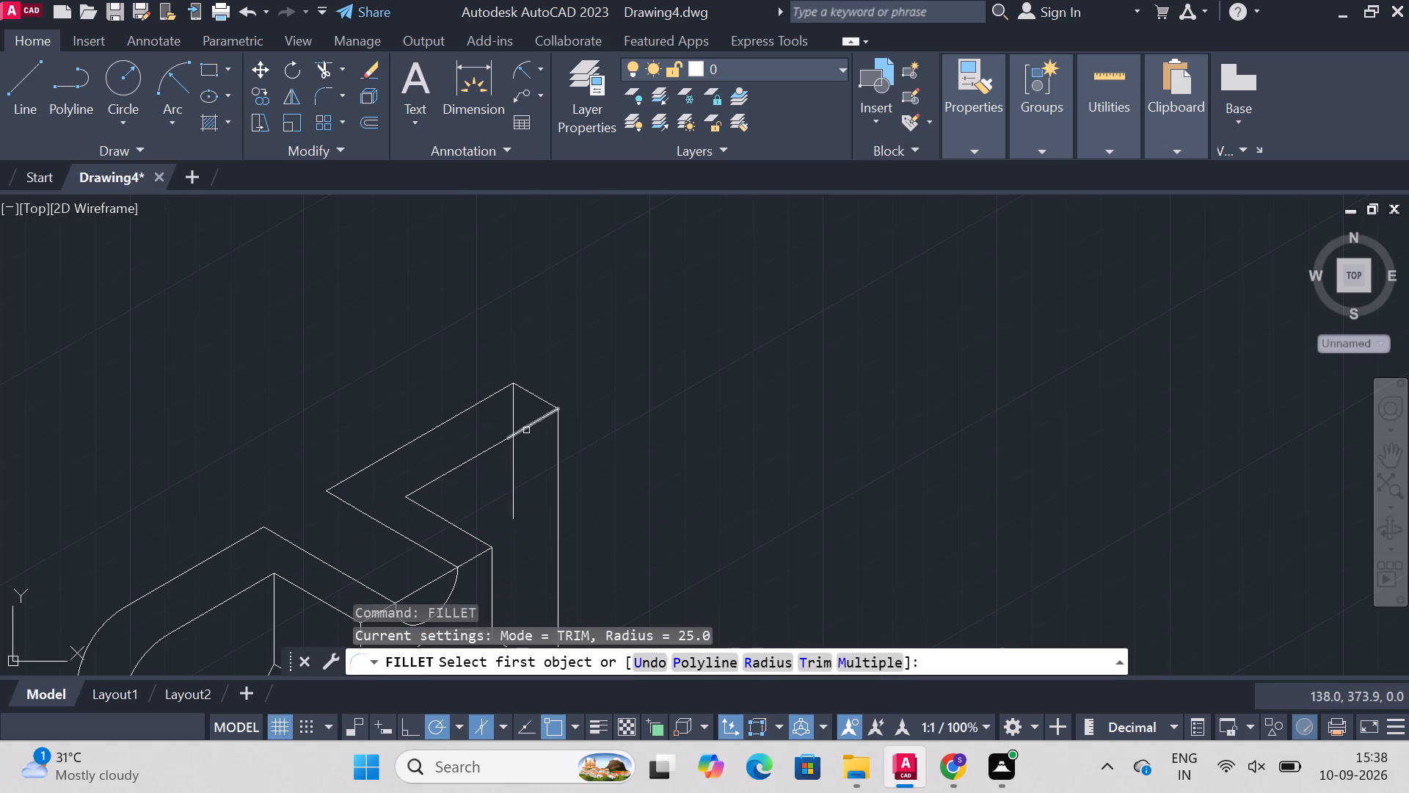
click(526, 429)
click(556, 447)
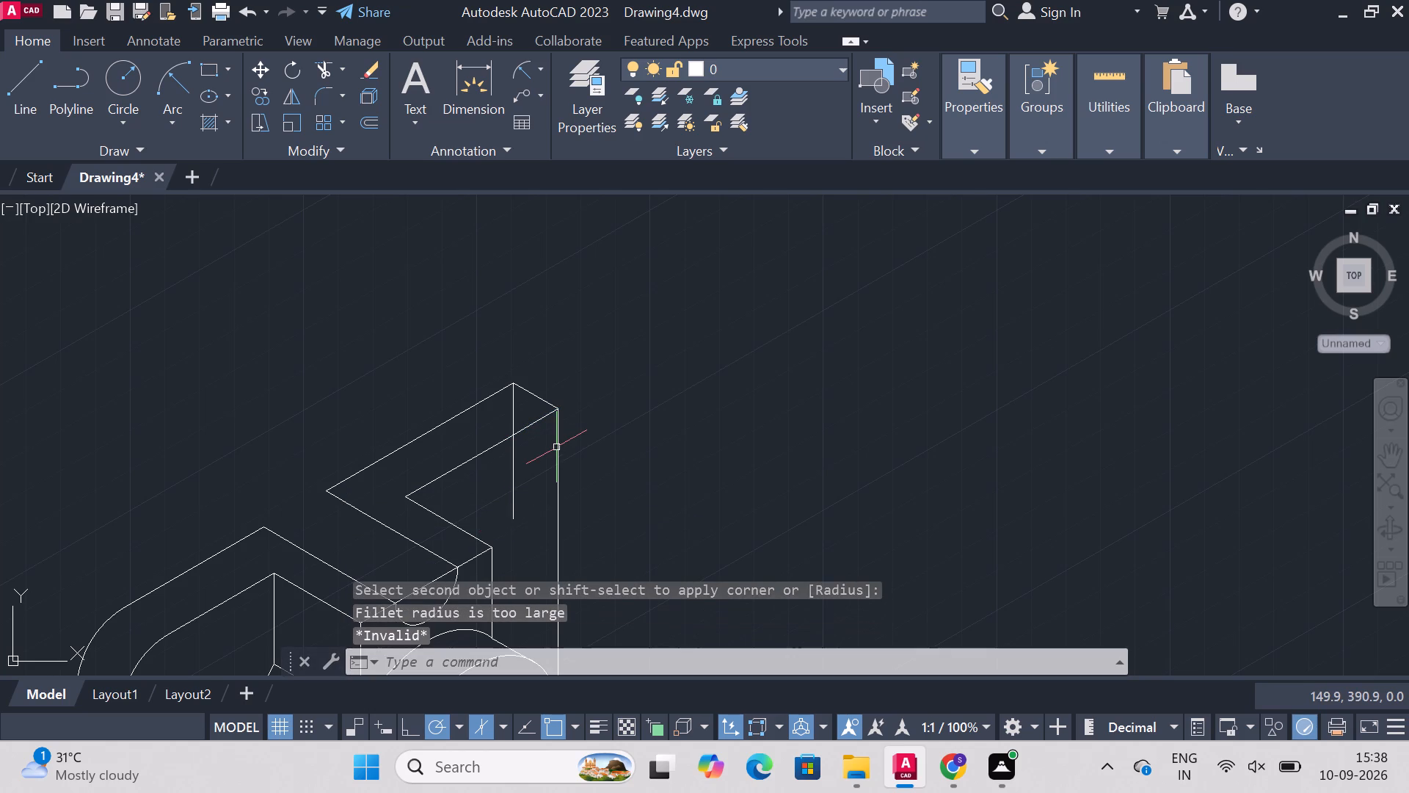
Trim away the short corner line joining the far ends of the inner and outer top edges.
key(Escape)
text(trim)
key(Return)
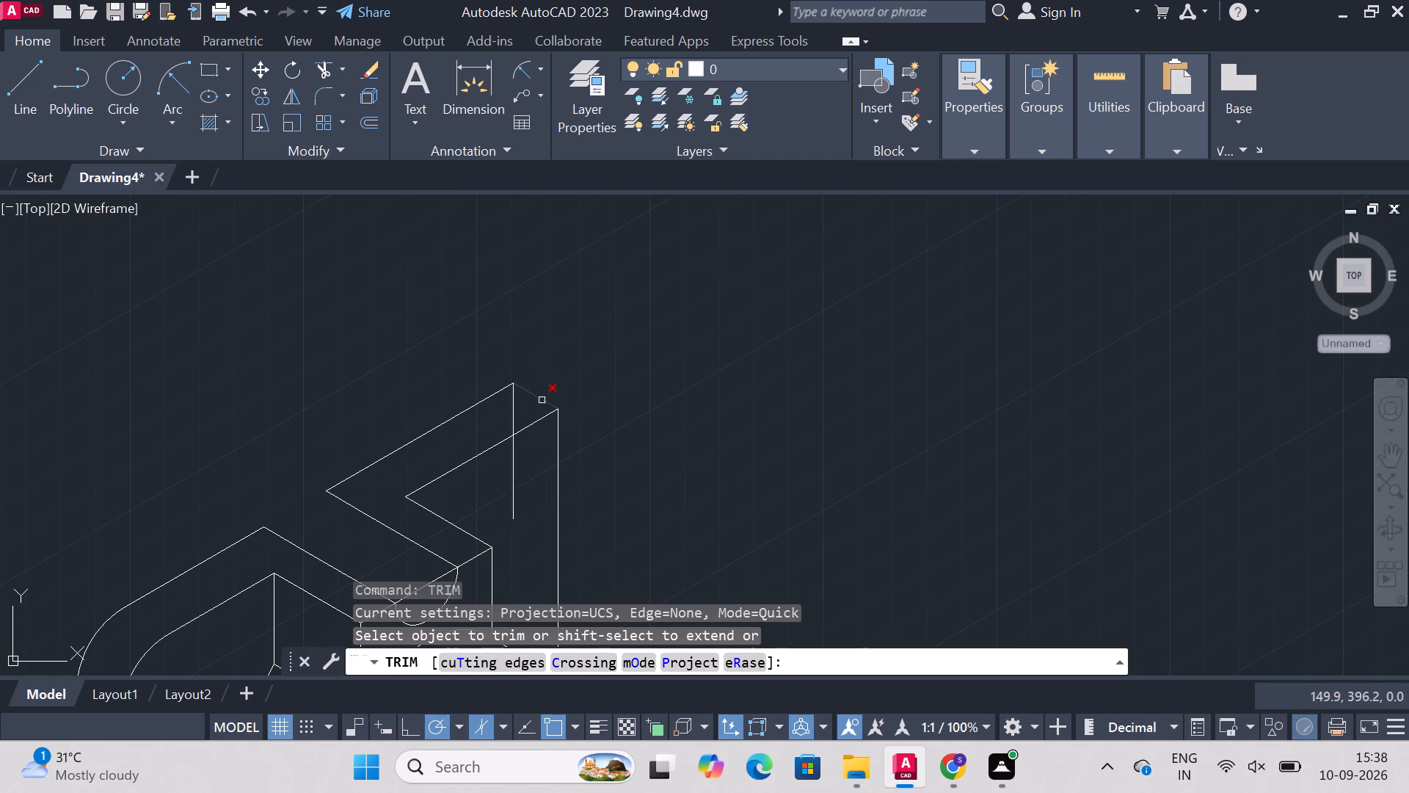
click(539, 396)
key(Escape)
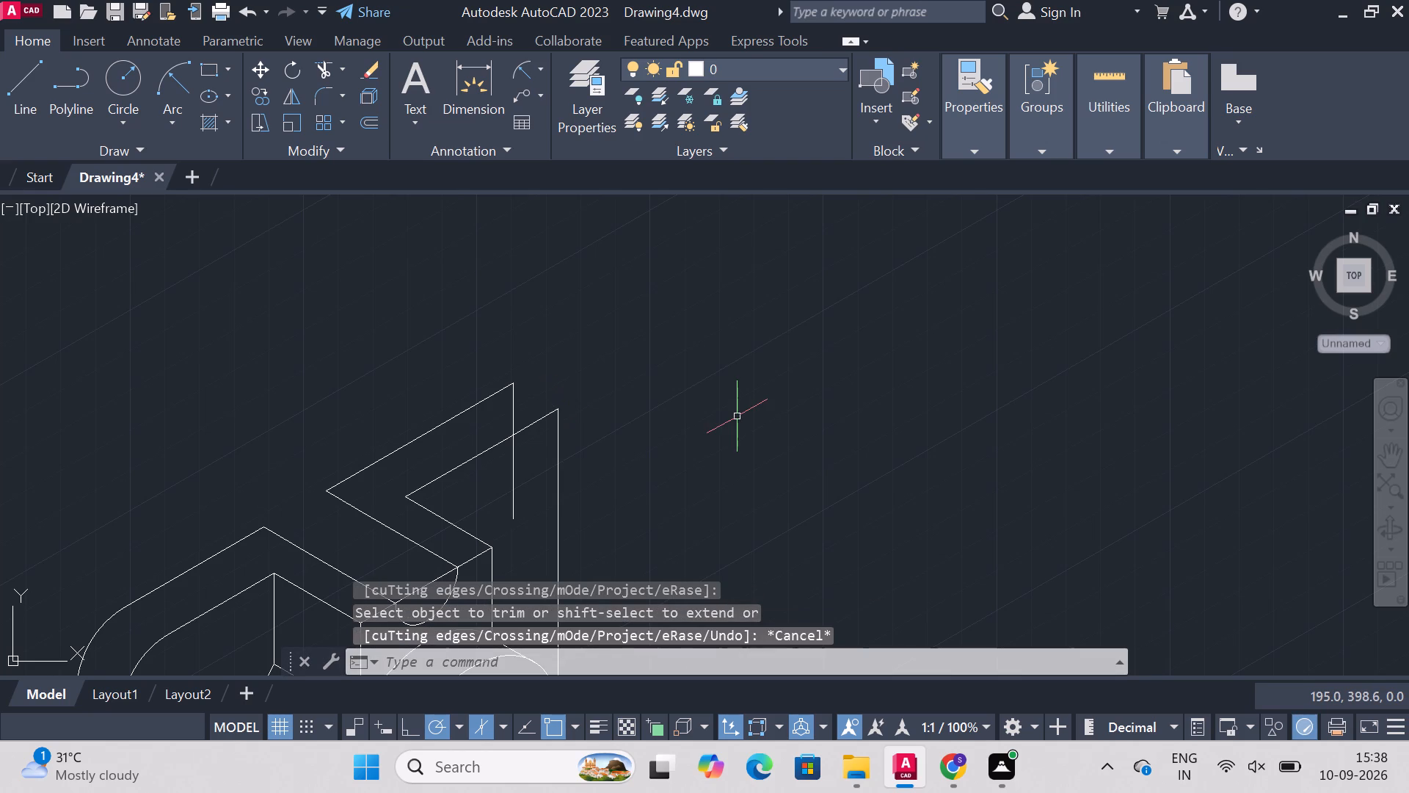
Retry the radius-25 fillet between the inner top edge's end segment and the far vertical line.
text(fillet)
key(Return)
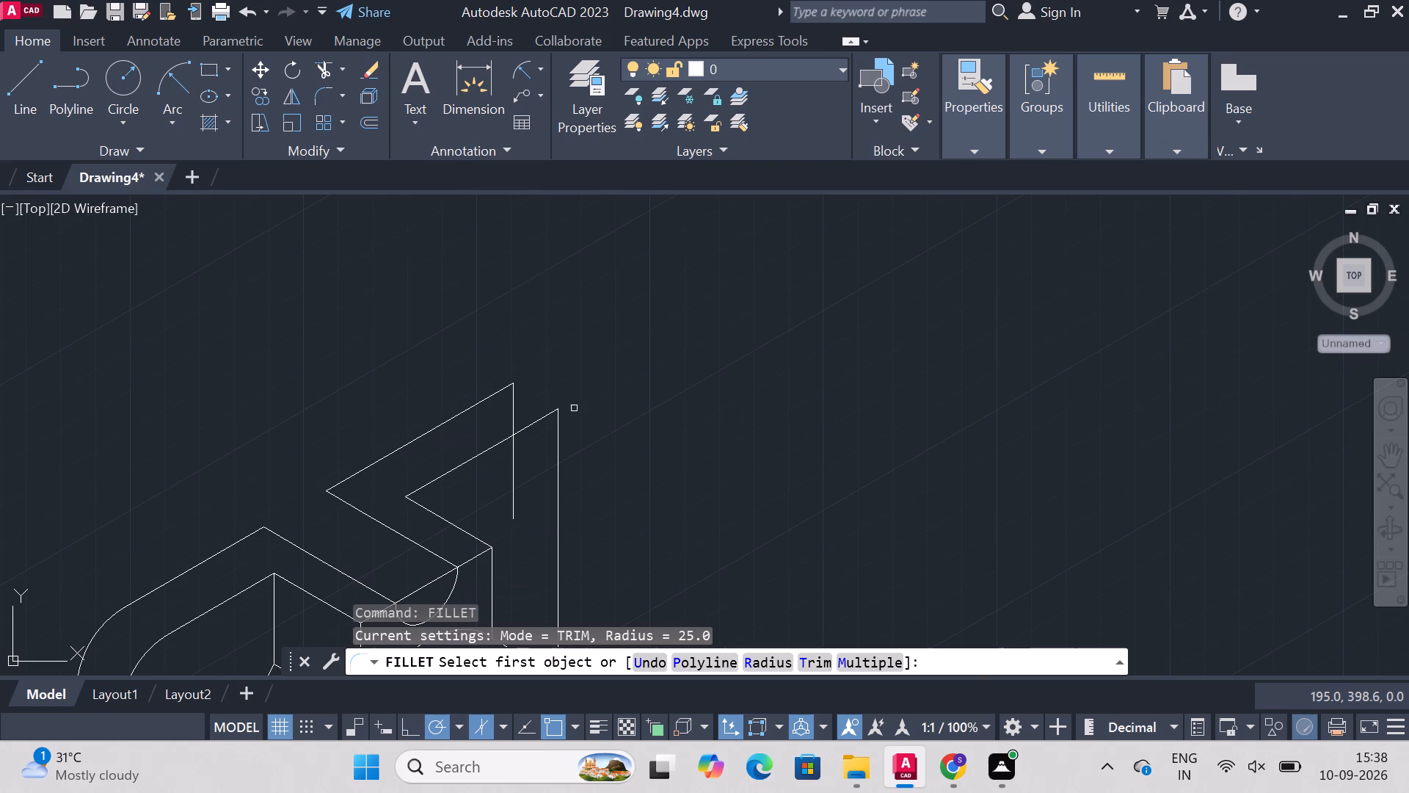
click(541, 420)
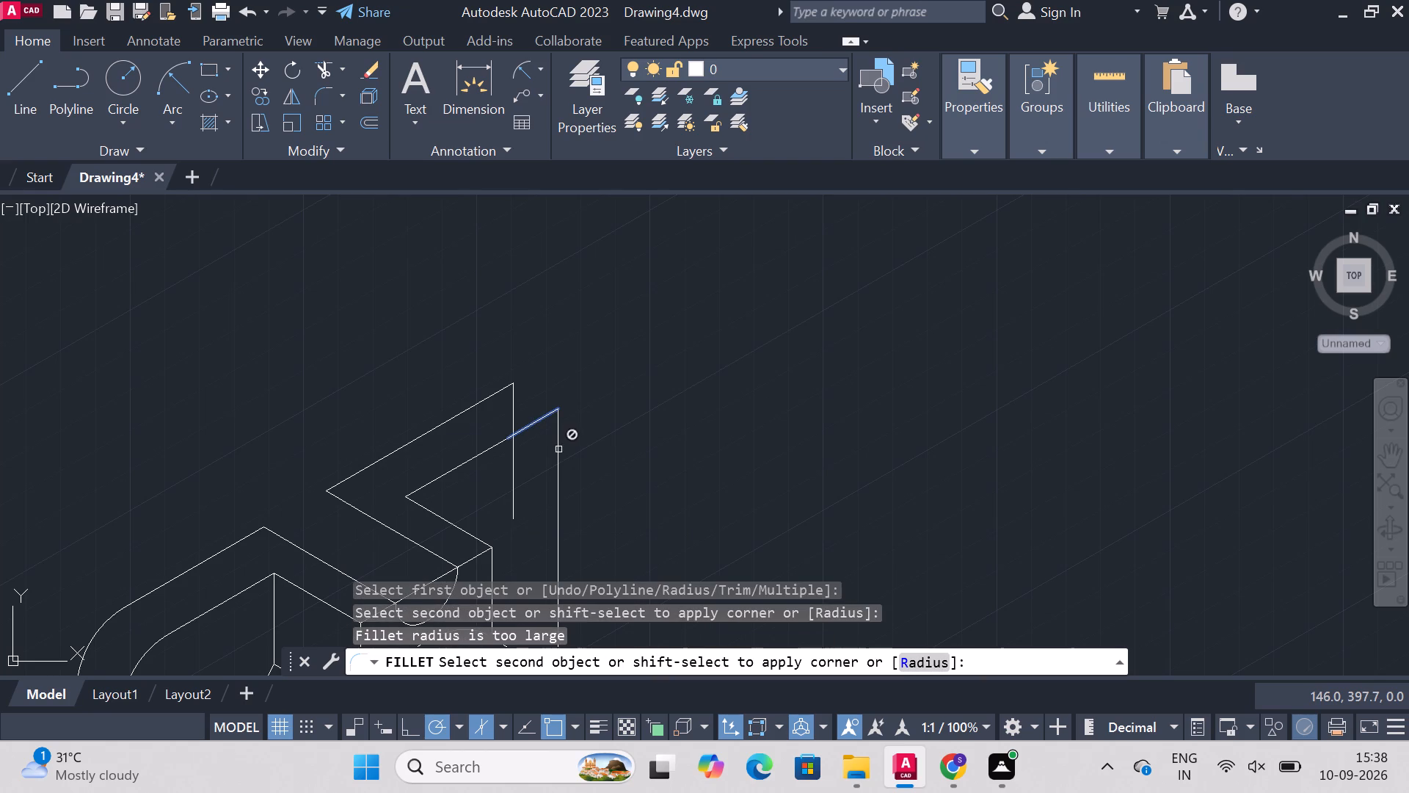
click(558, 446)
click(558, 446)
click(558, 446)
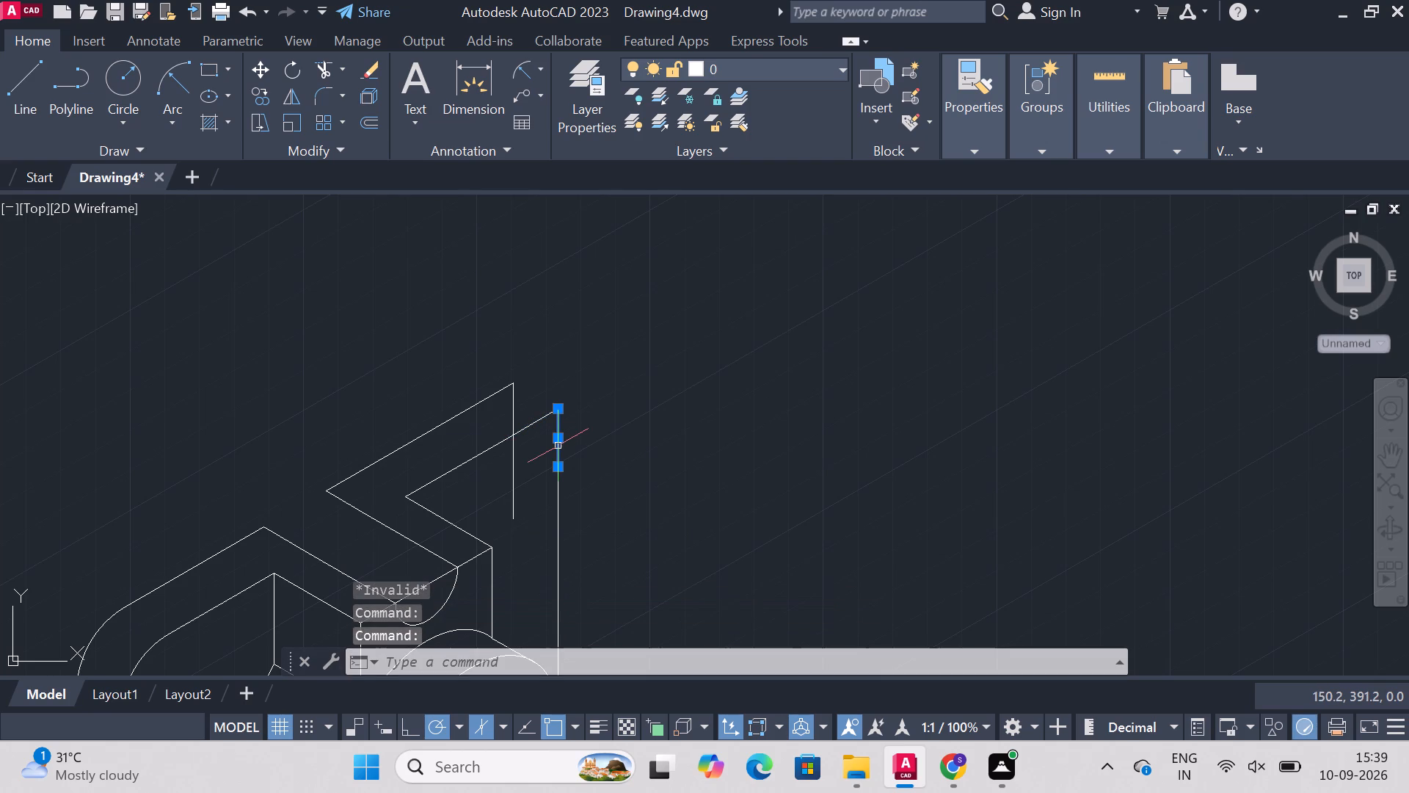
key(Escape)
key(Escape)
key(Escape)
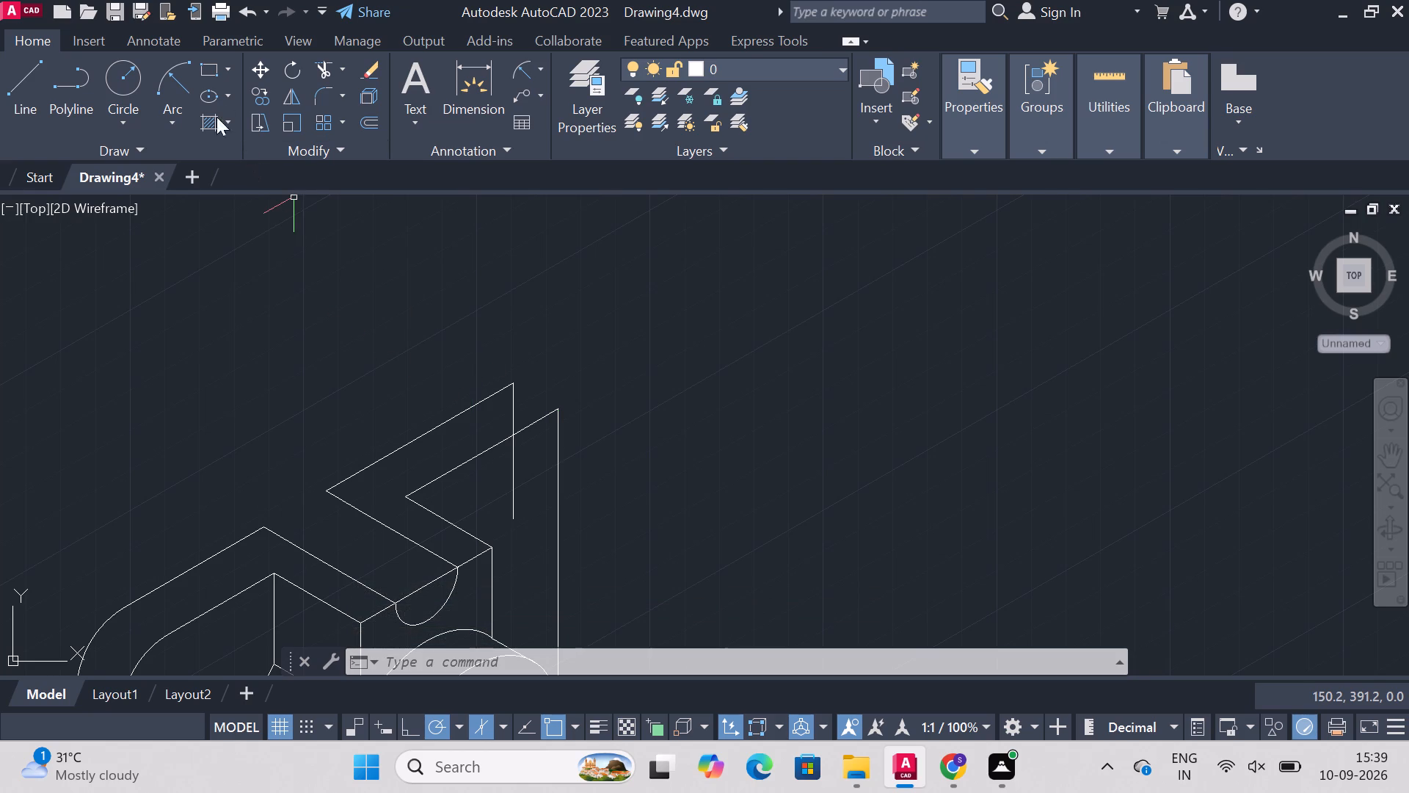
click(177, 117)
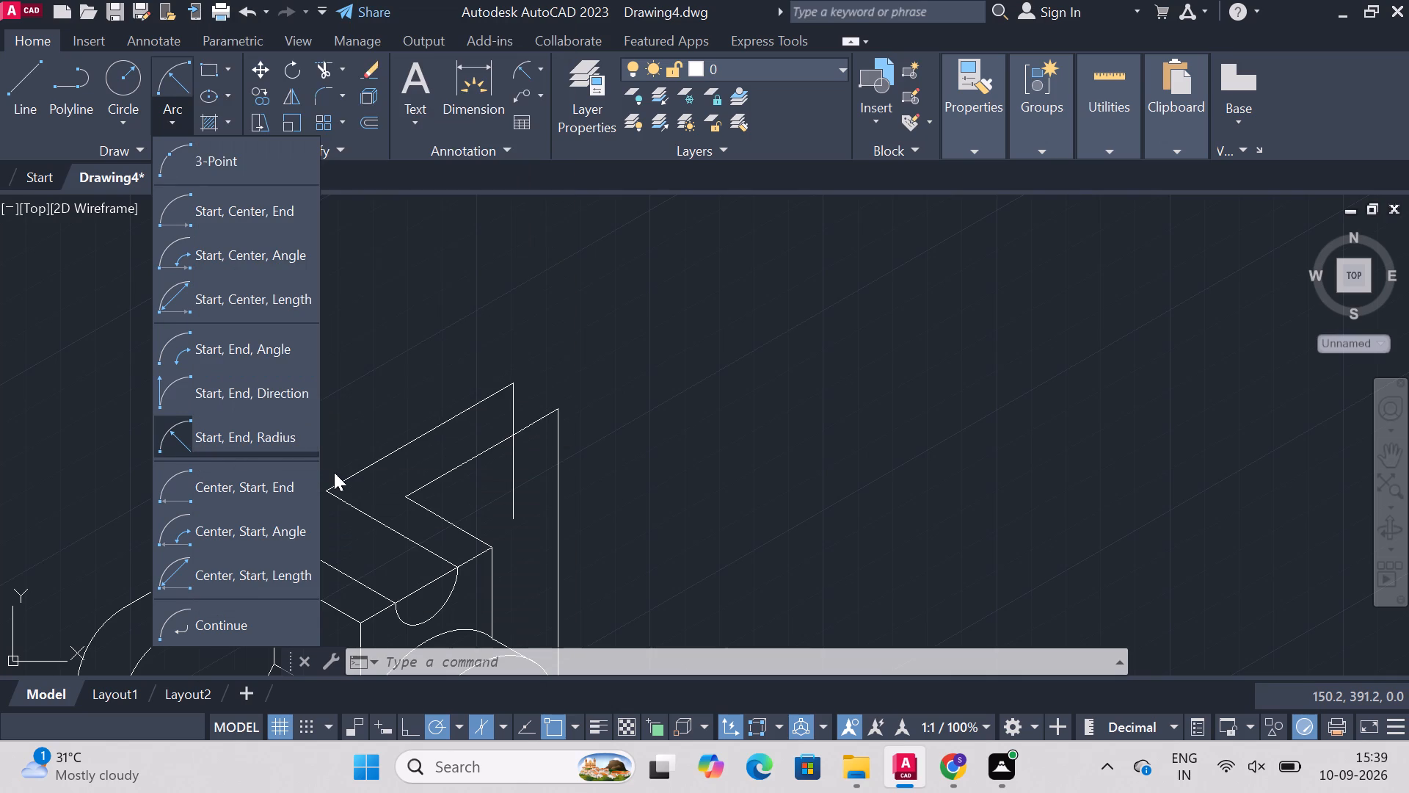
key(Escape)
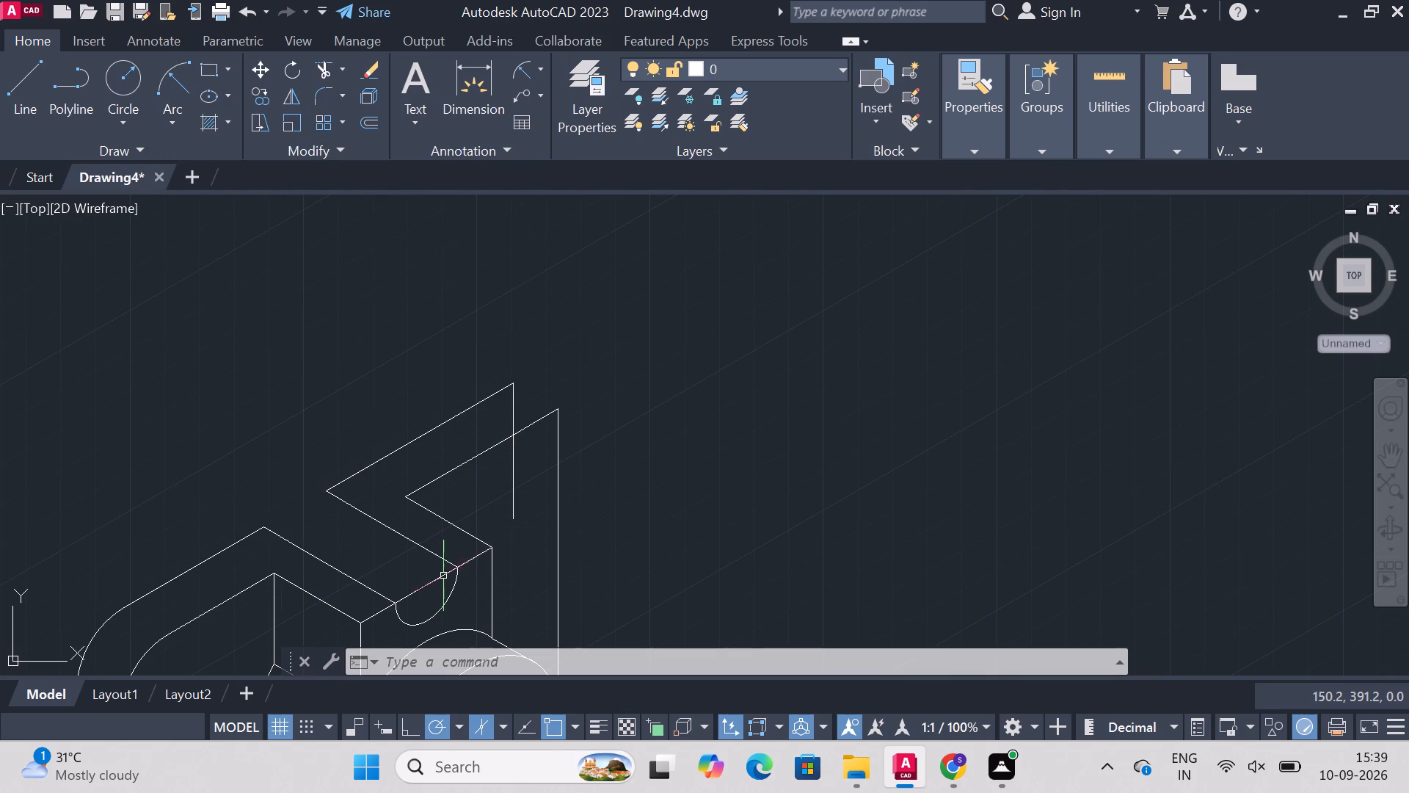
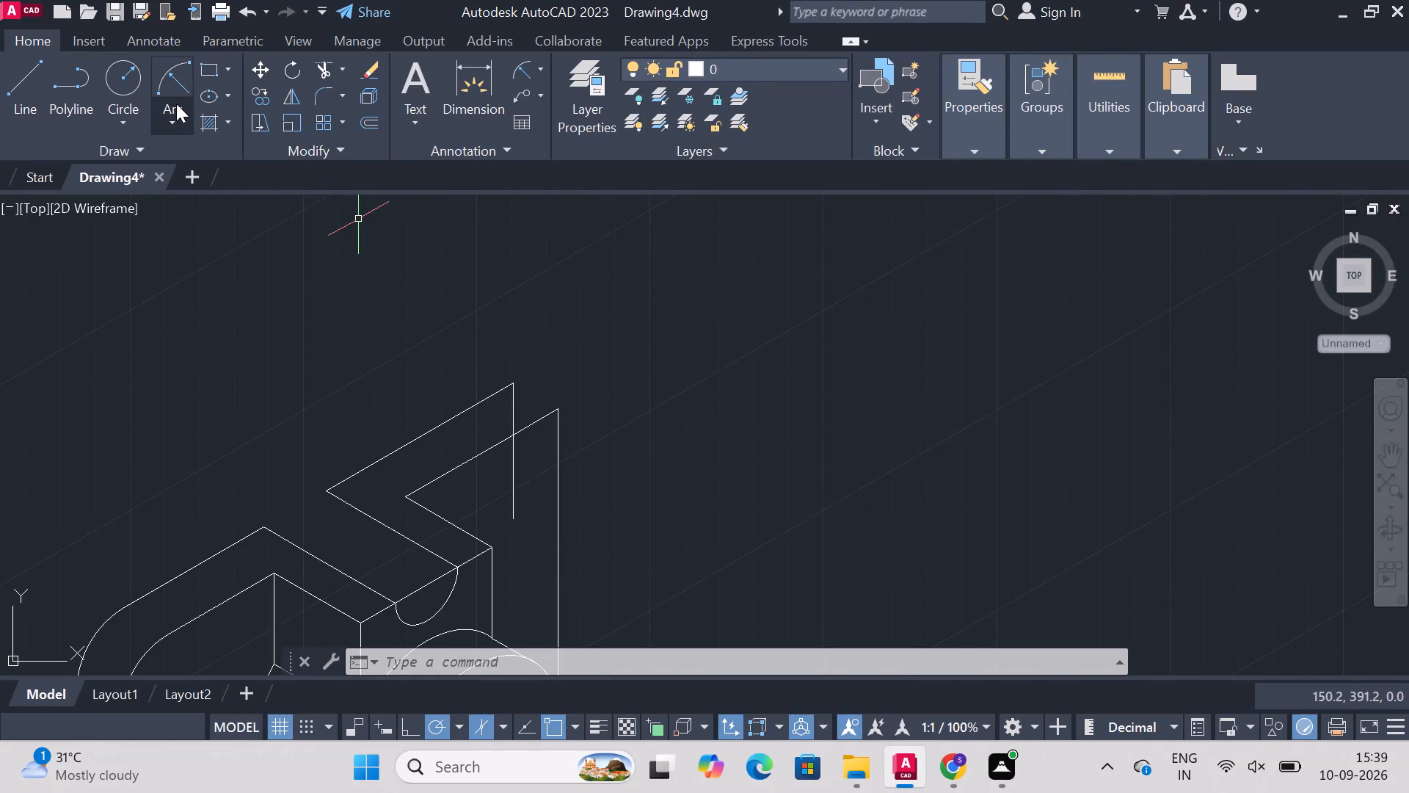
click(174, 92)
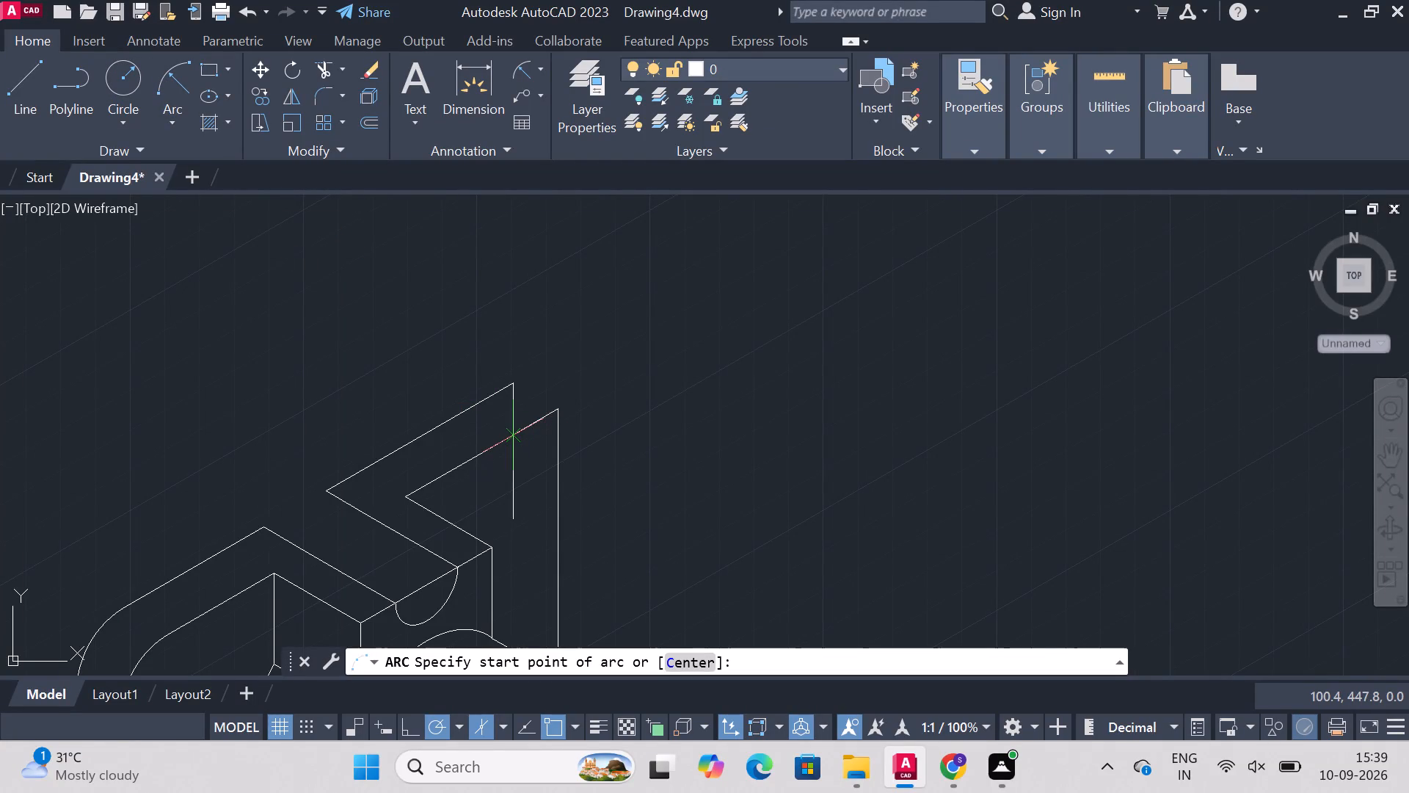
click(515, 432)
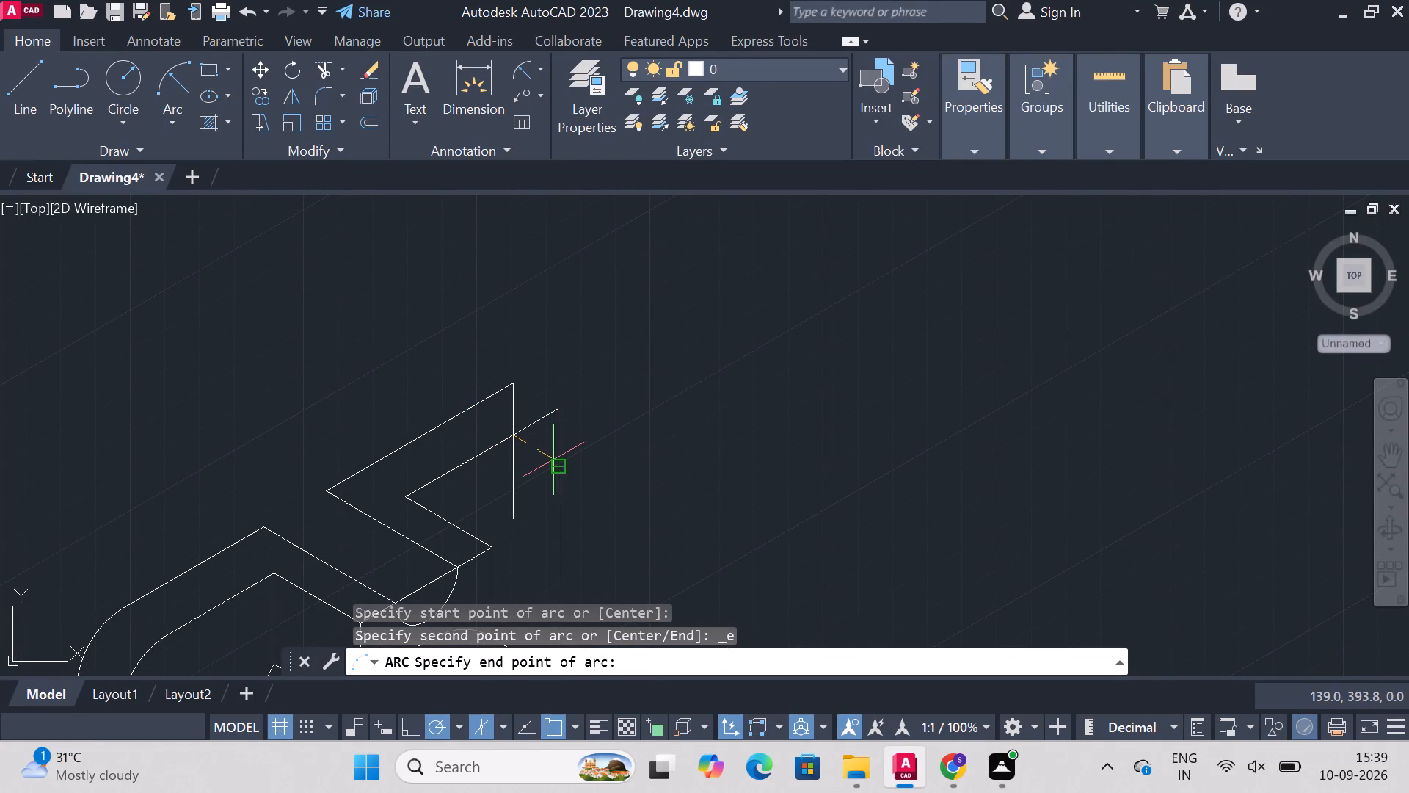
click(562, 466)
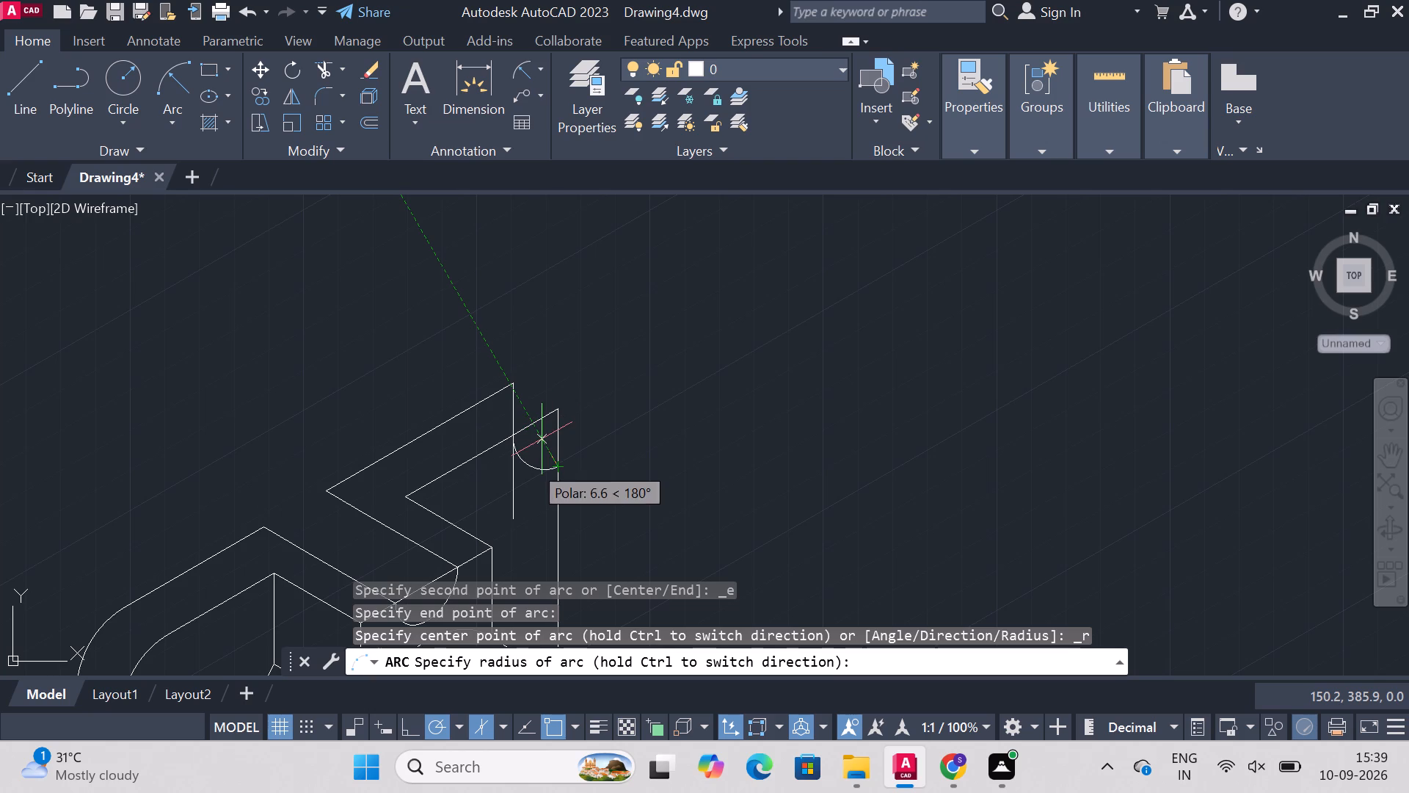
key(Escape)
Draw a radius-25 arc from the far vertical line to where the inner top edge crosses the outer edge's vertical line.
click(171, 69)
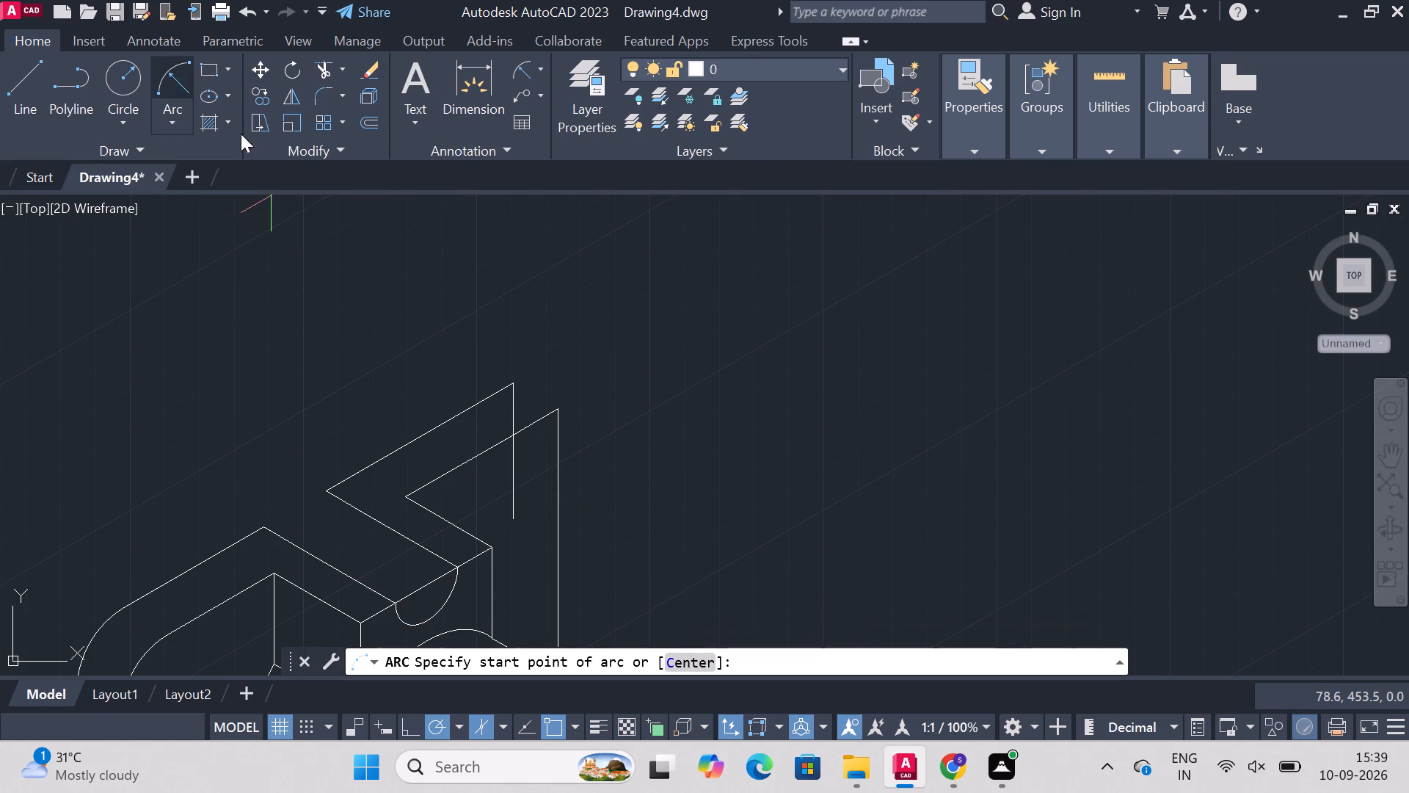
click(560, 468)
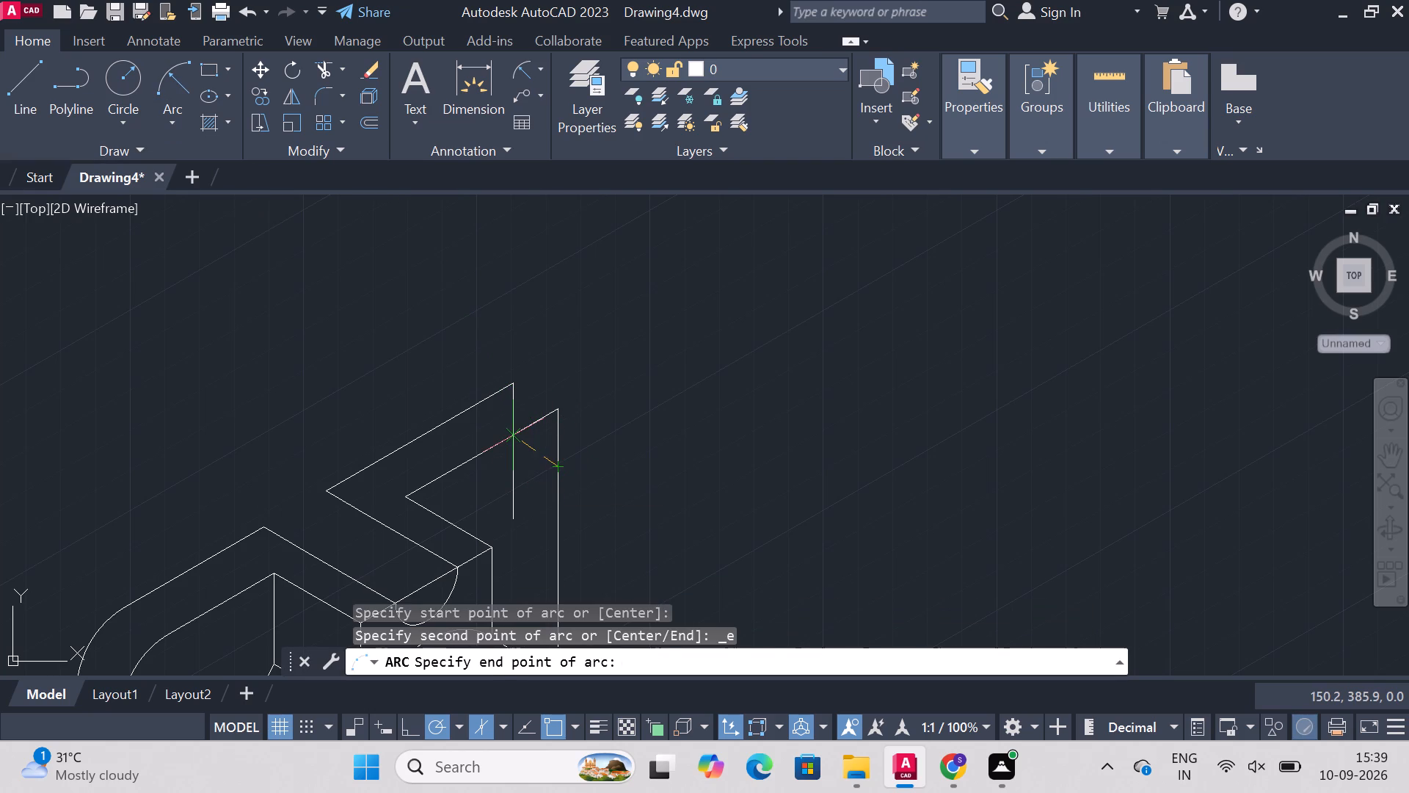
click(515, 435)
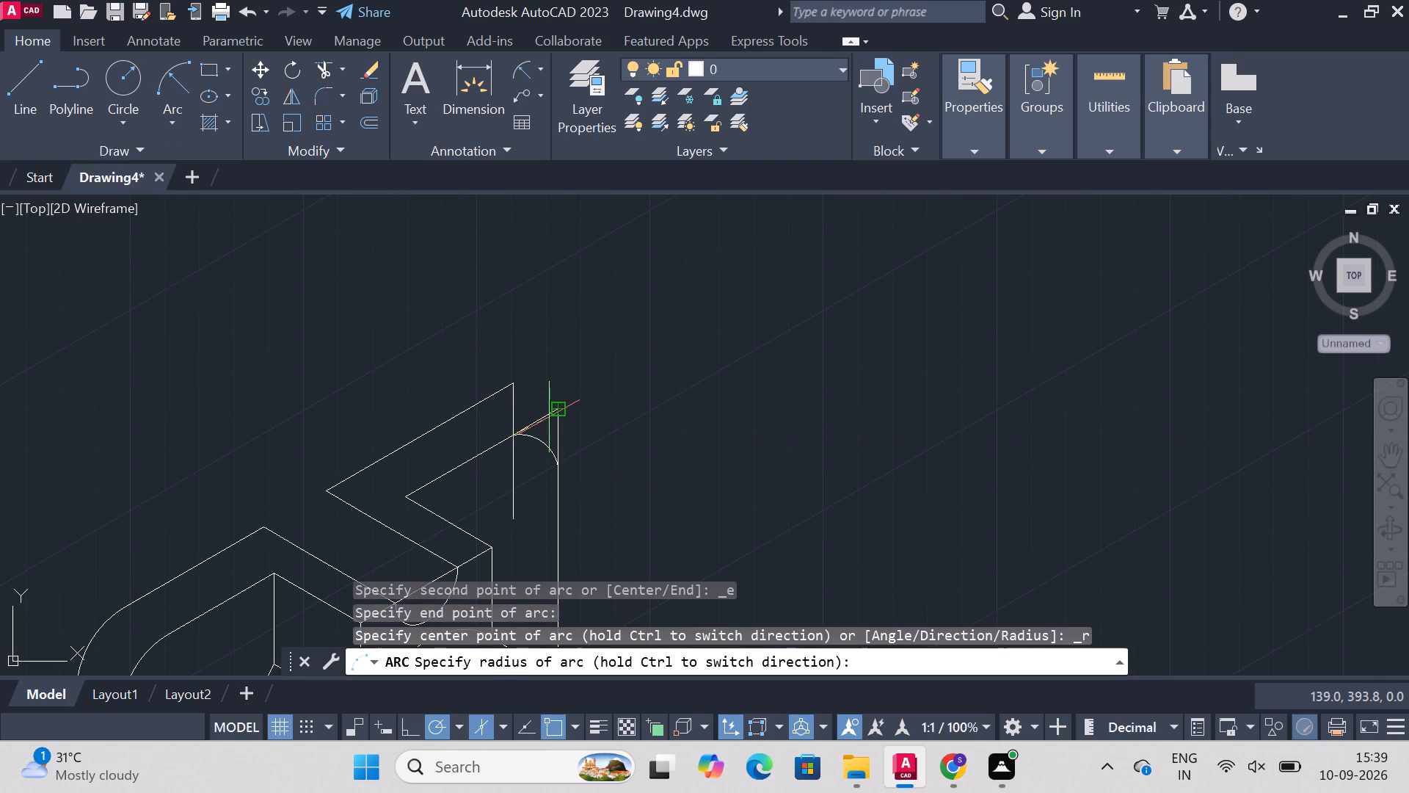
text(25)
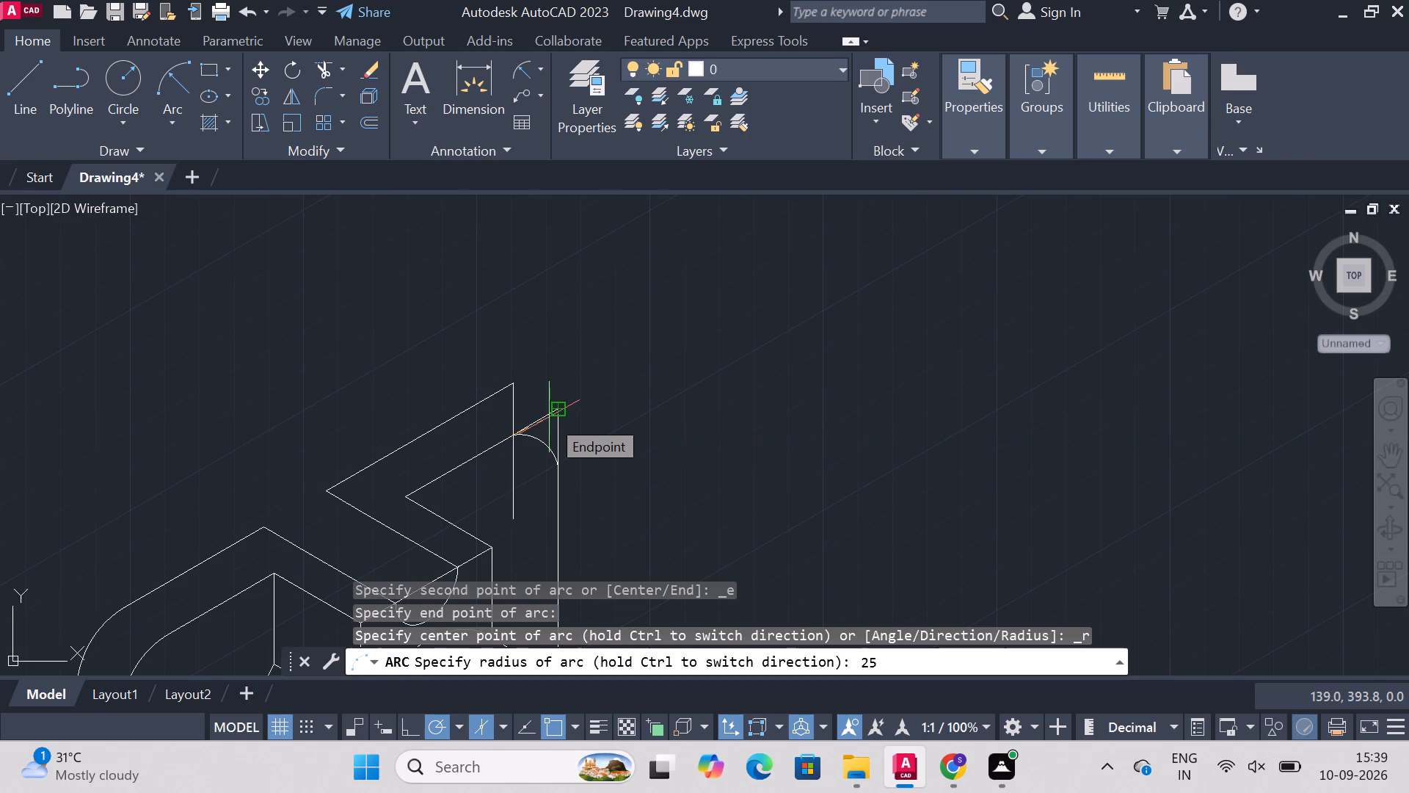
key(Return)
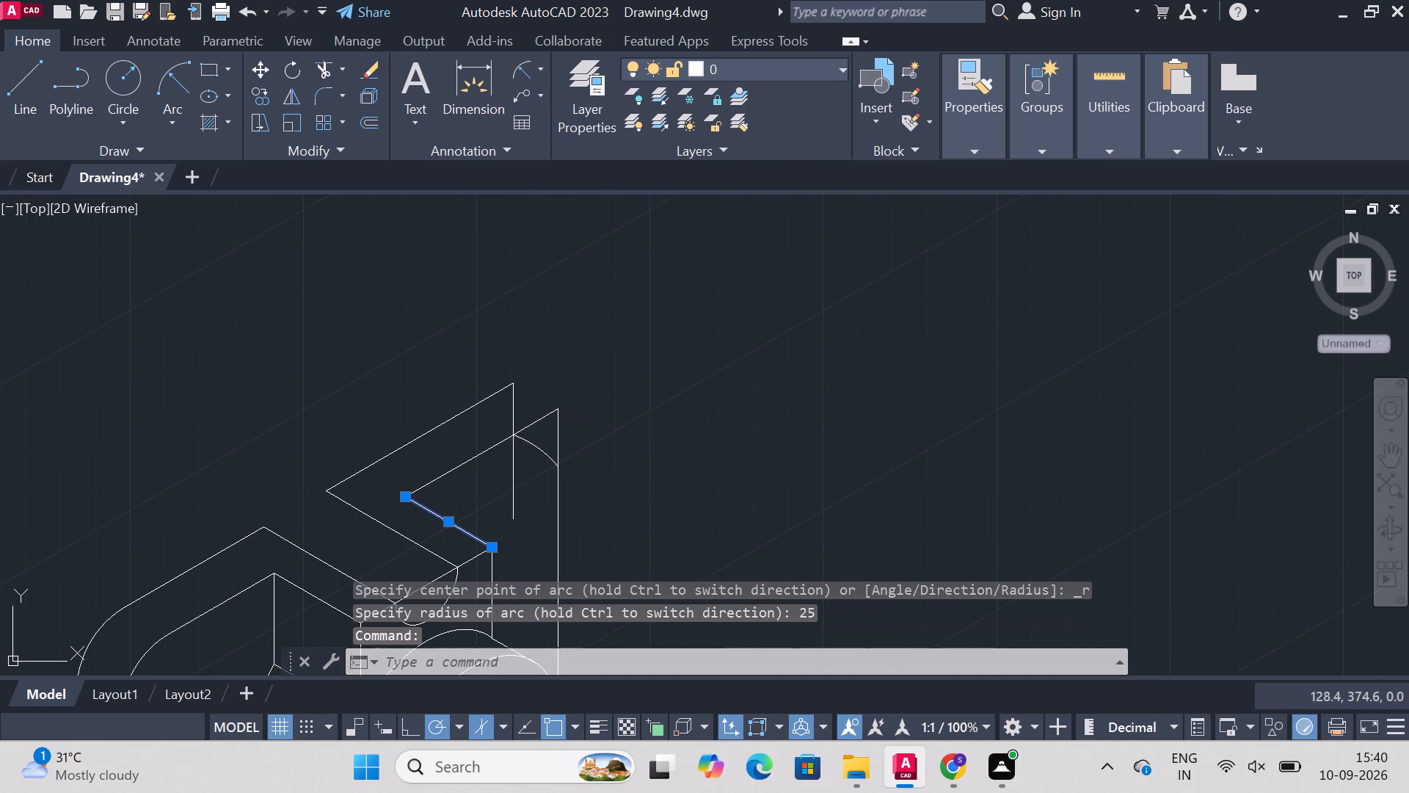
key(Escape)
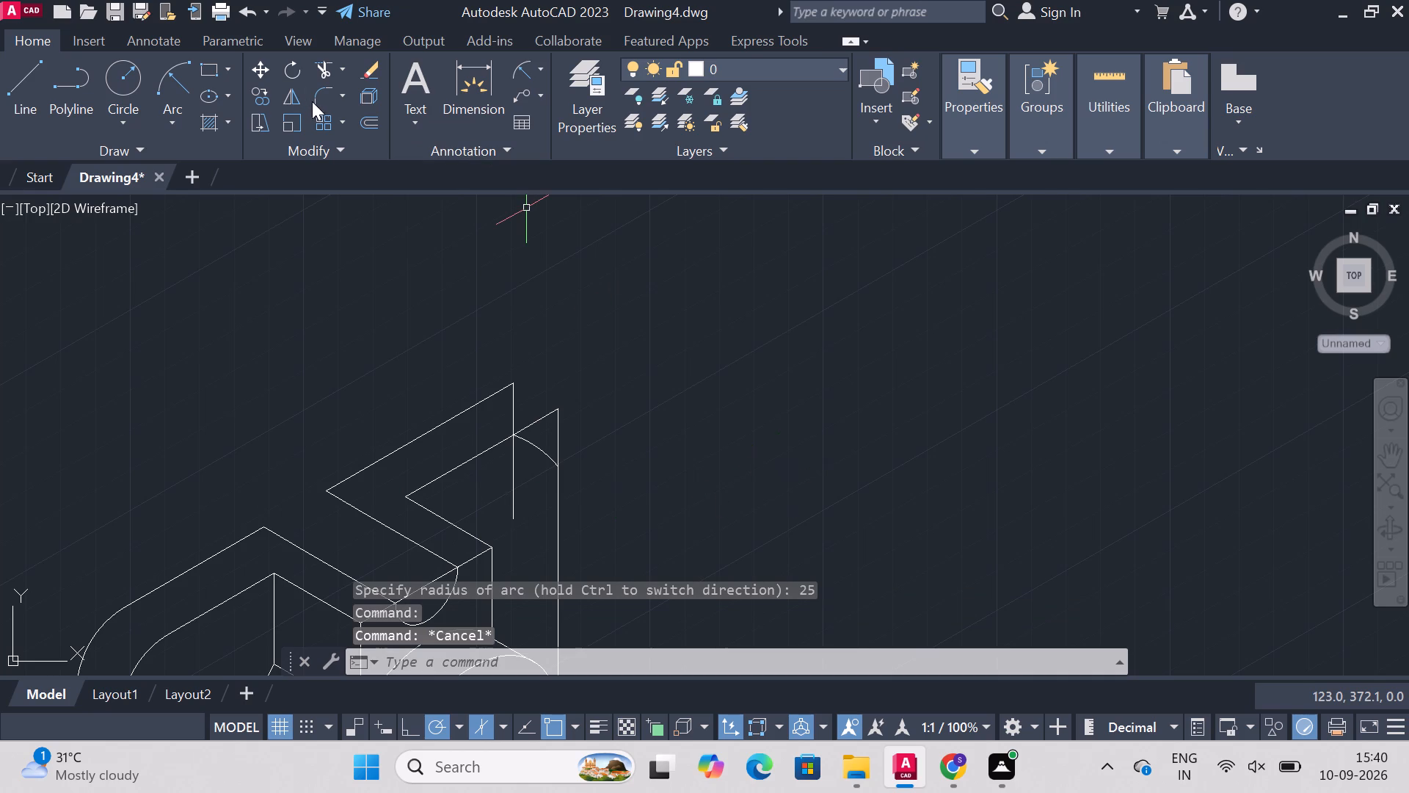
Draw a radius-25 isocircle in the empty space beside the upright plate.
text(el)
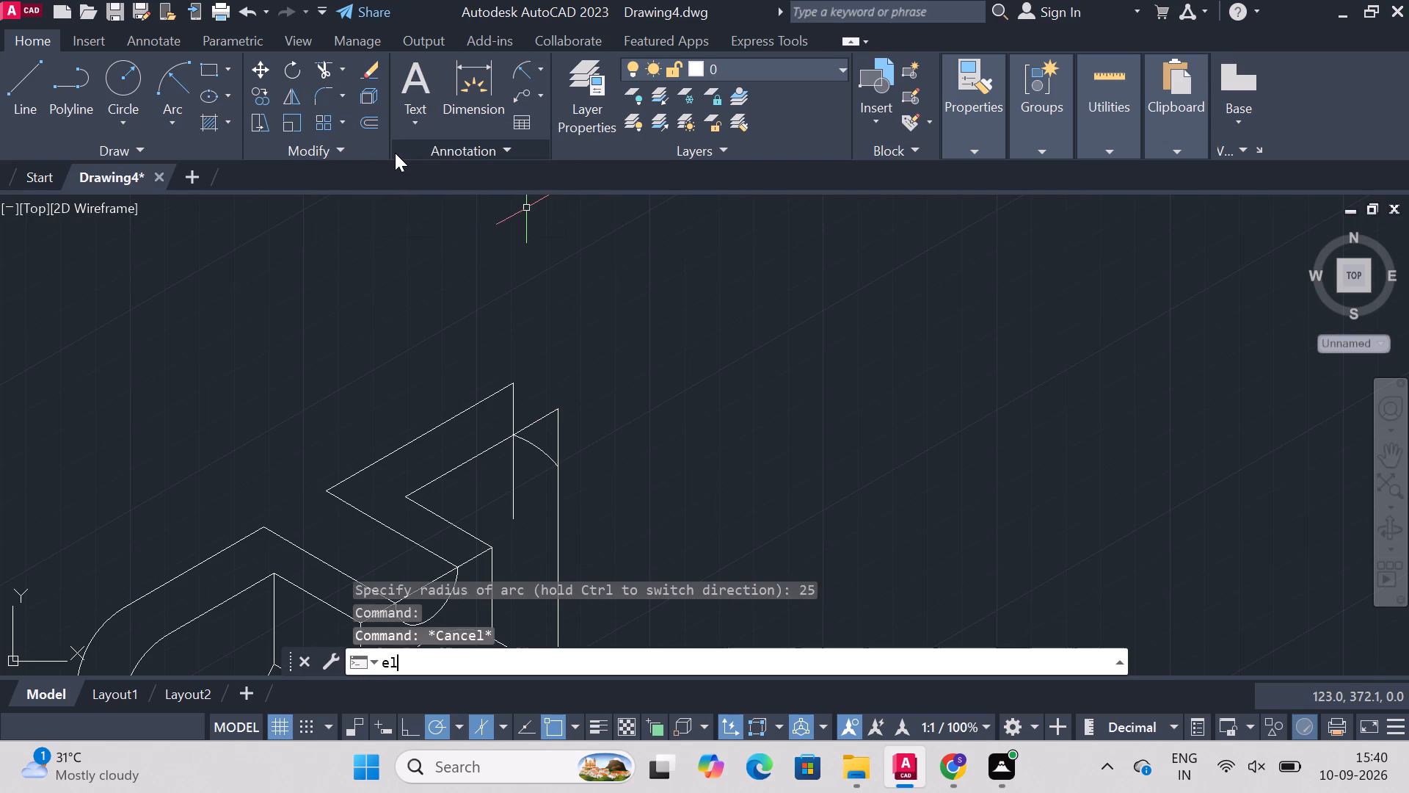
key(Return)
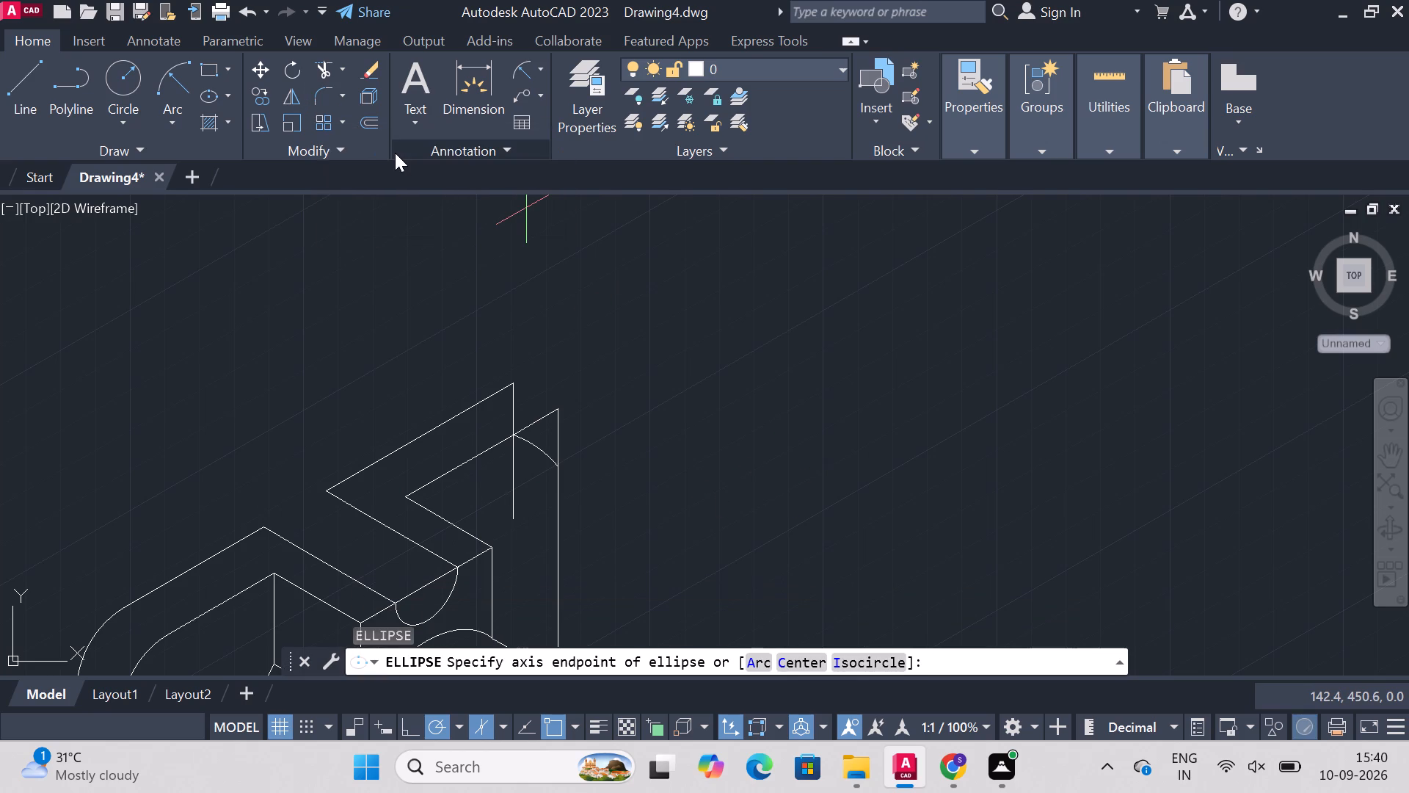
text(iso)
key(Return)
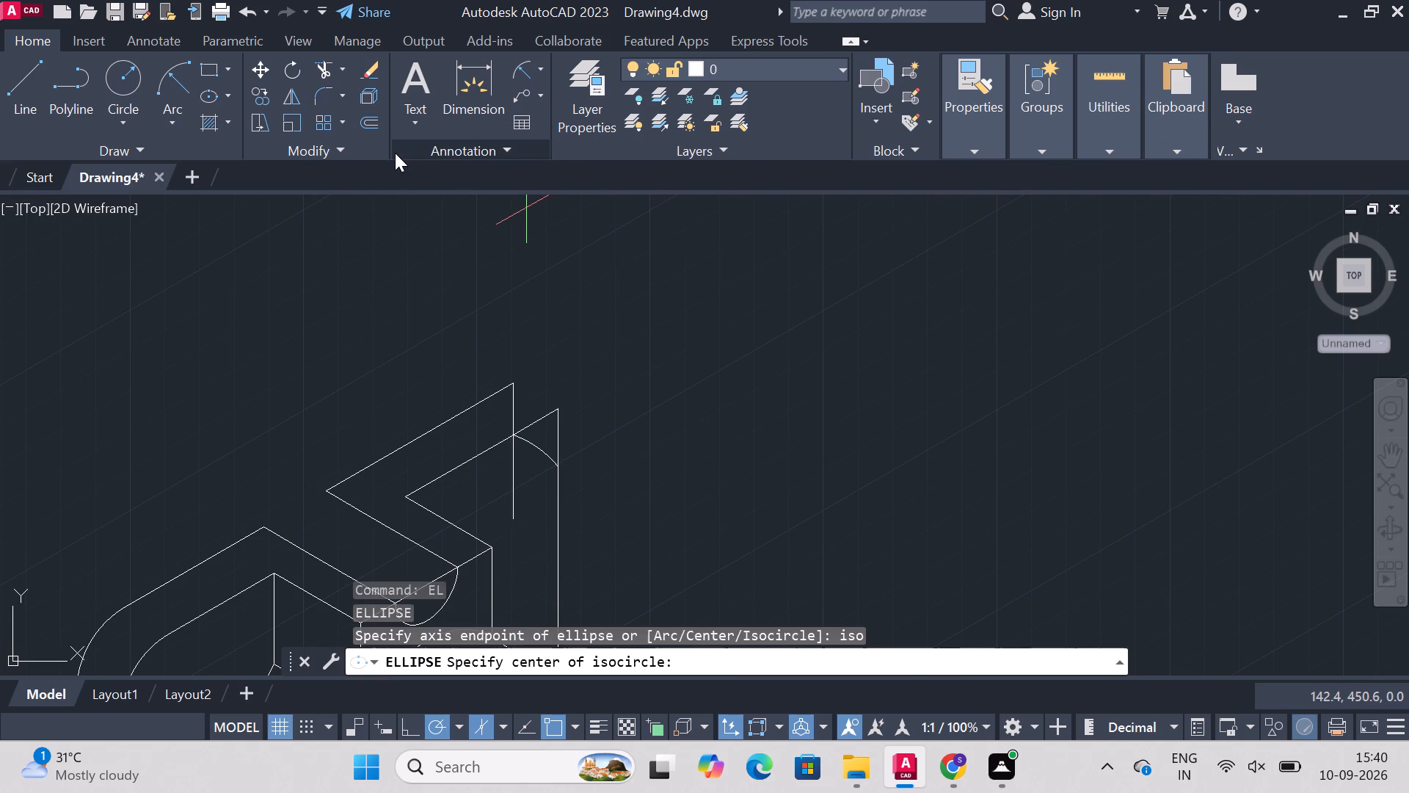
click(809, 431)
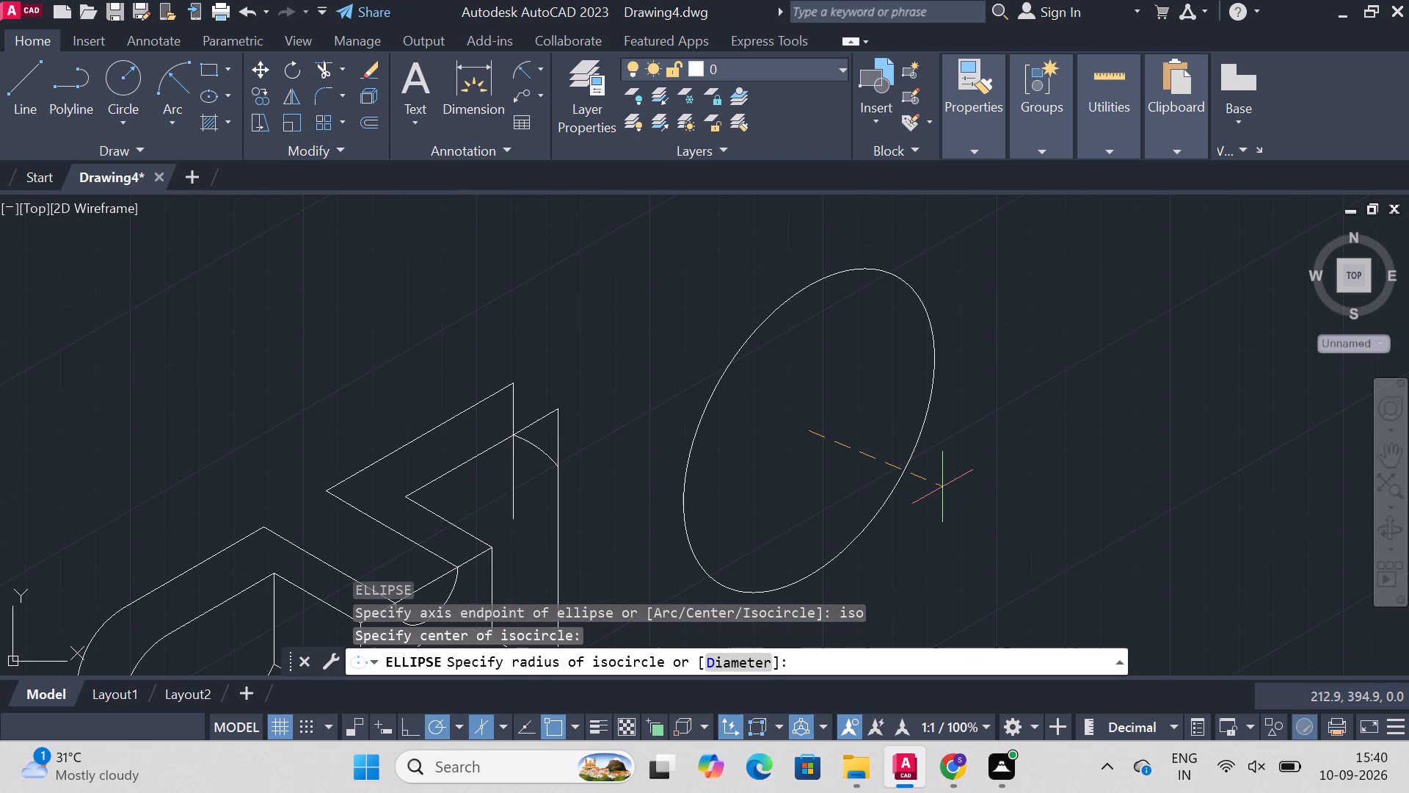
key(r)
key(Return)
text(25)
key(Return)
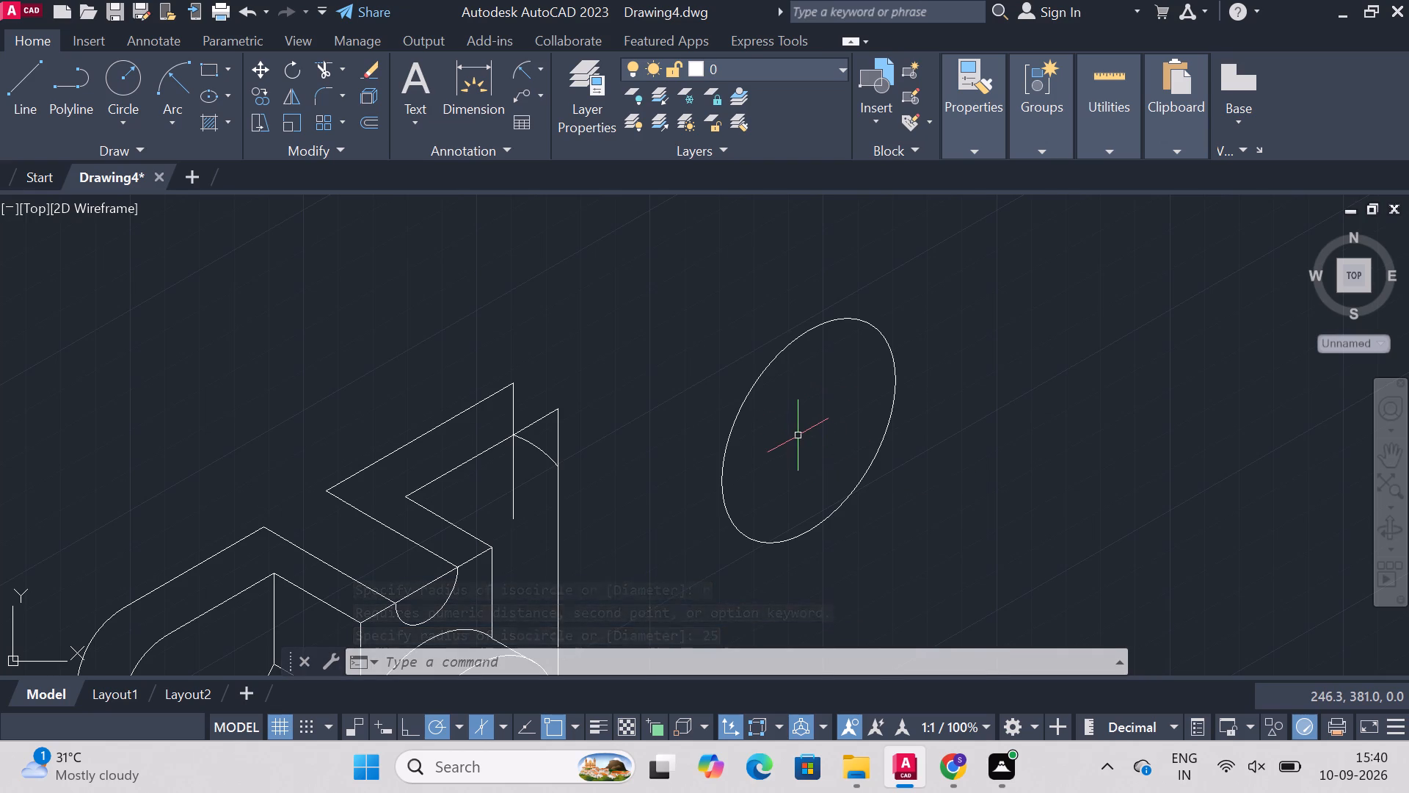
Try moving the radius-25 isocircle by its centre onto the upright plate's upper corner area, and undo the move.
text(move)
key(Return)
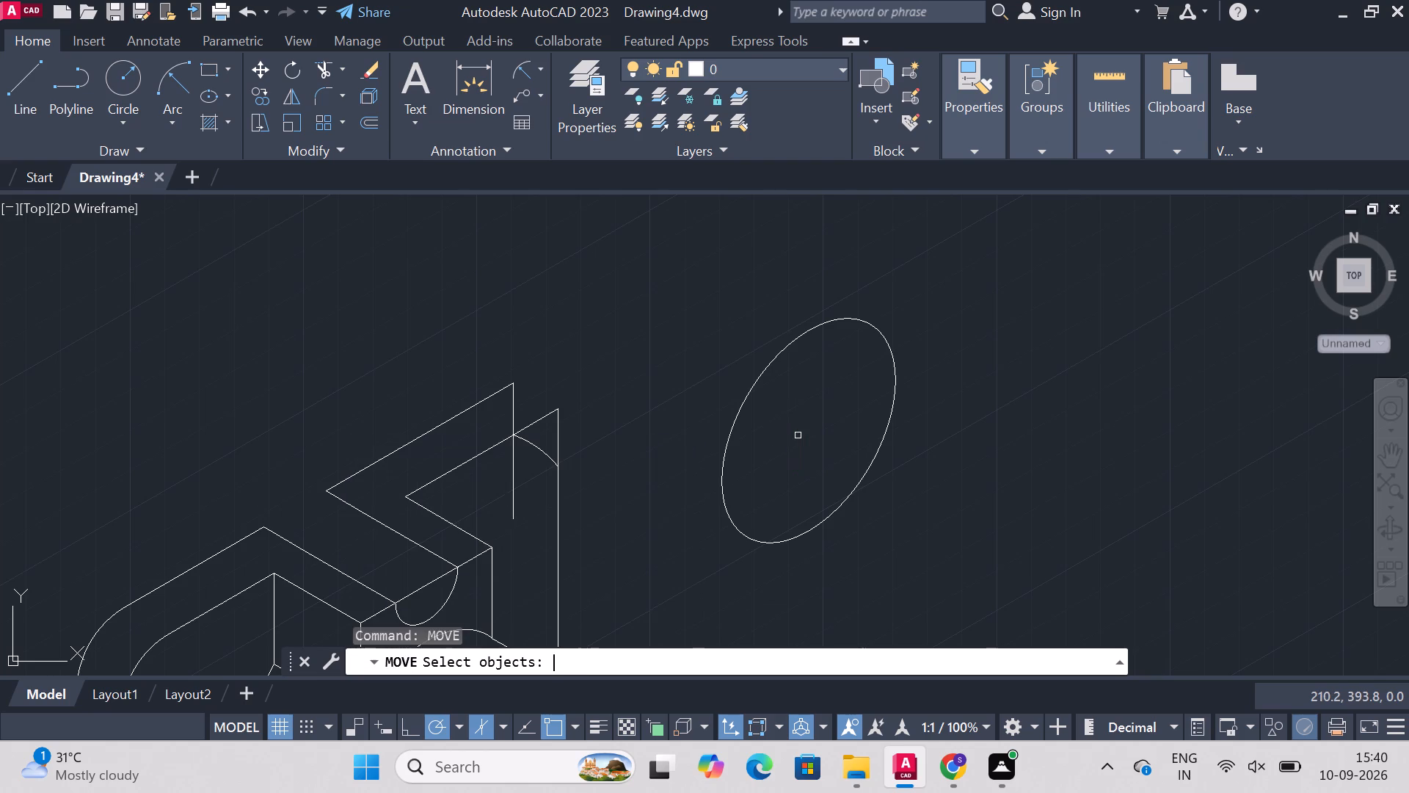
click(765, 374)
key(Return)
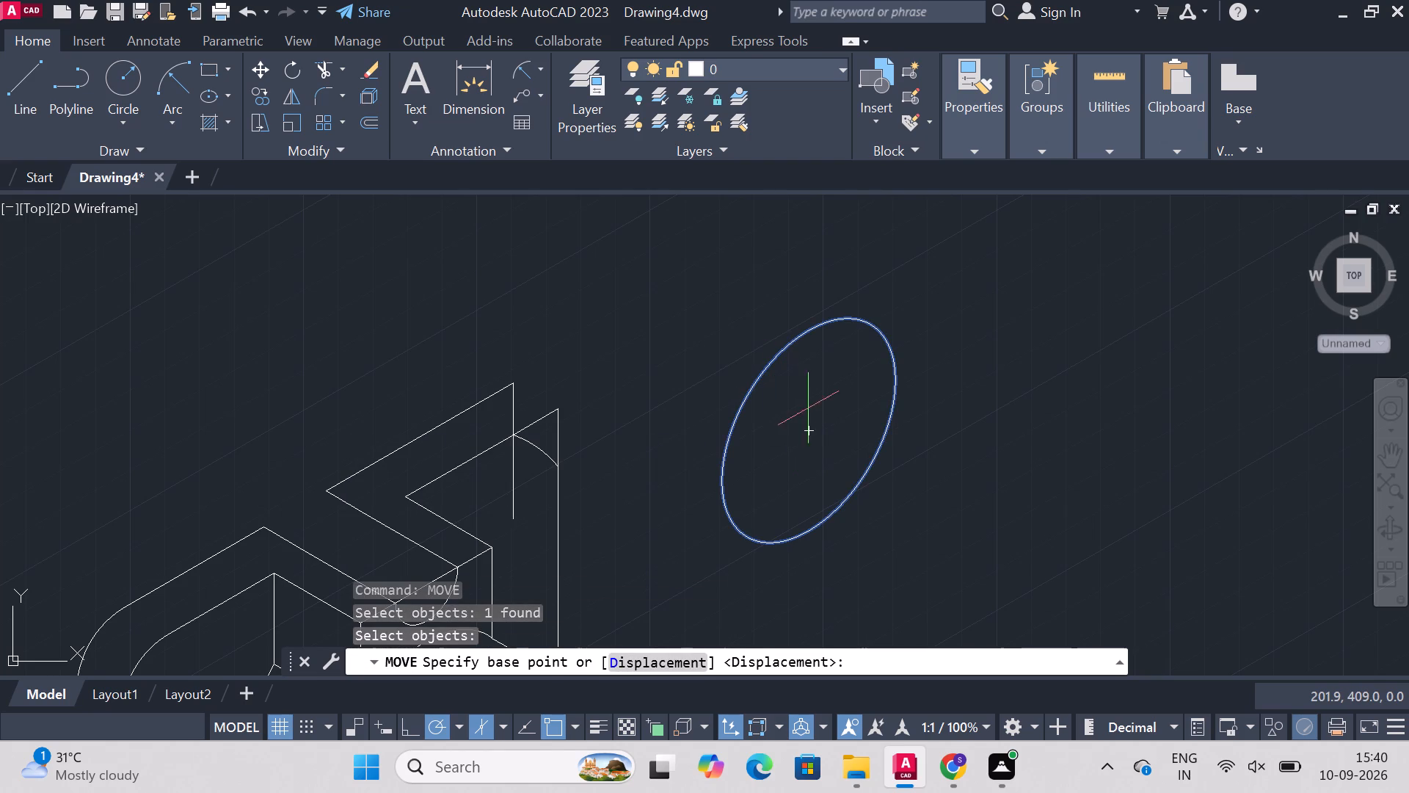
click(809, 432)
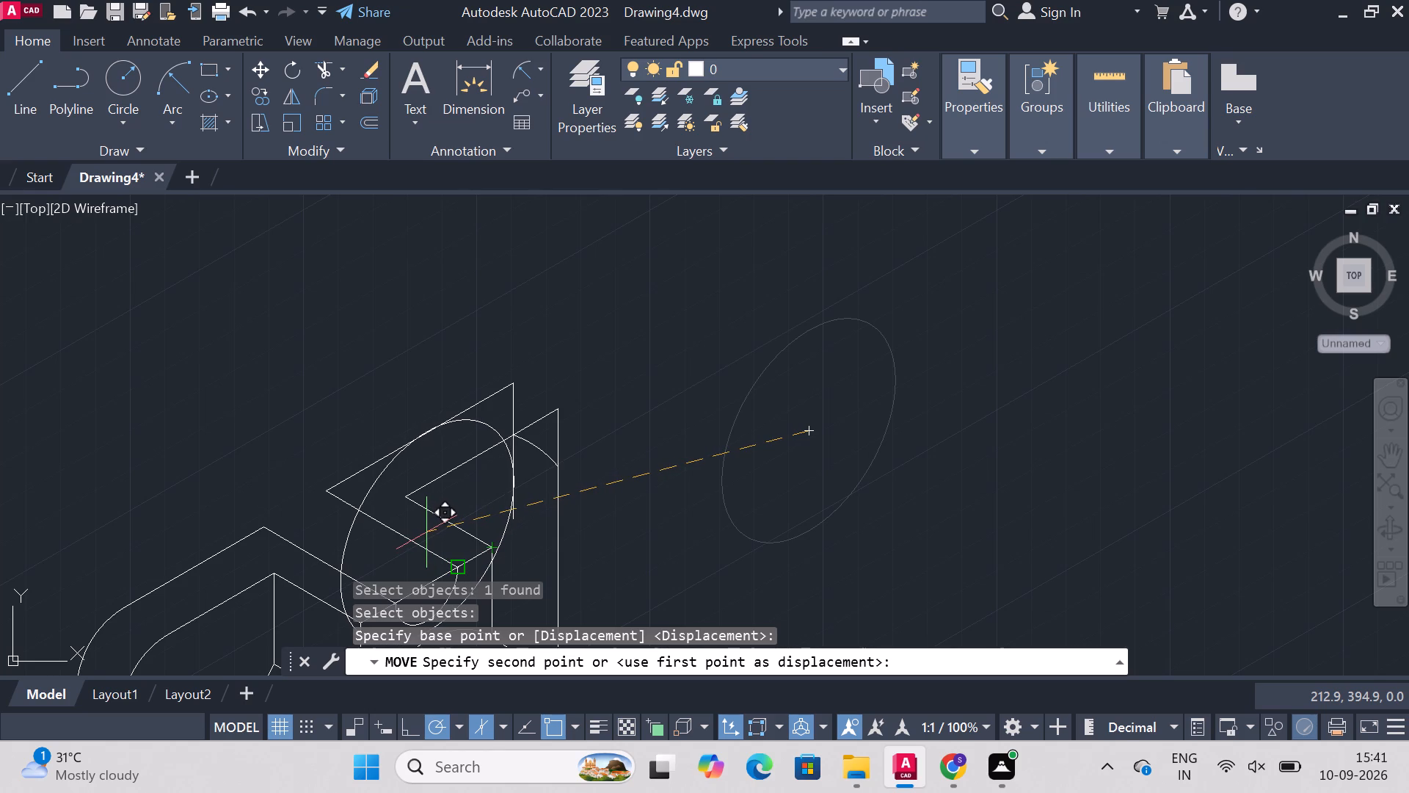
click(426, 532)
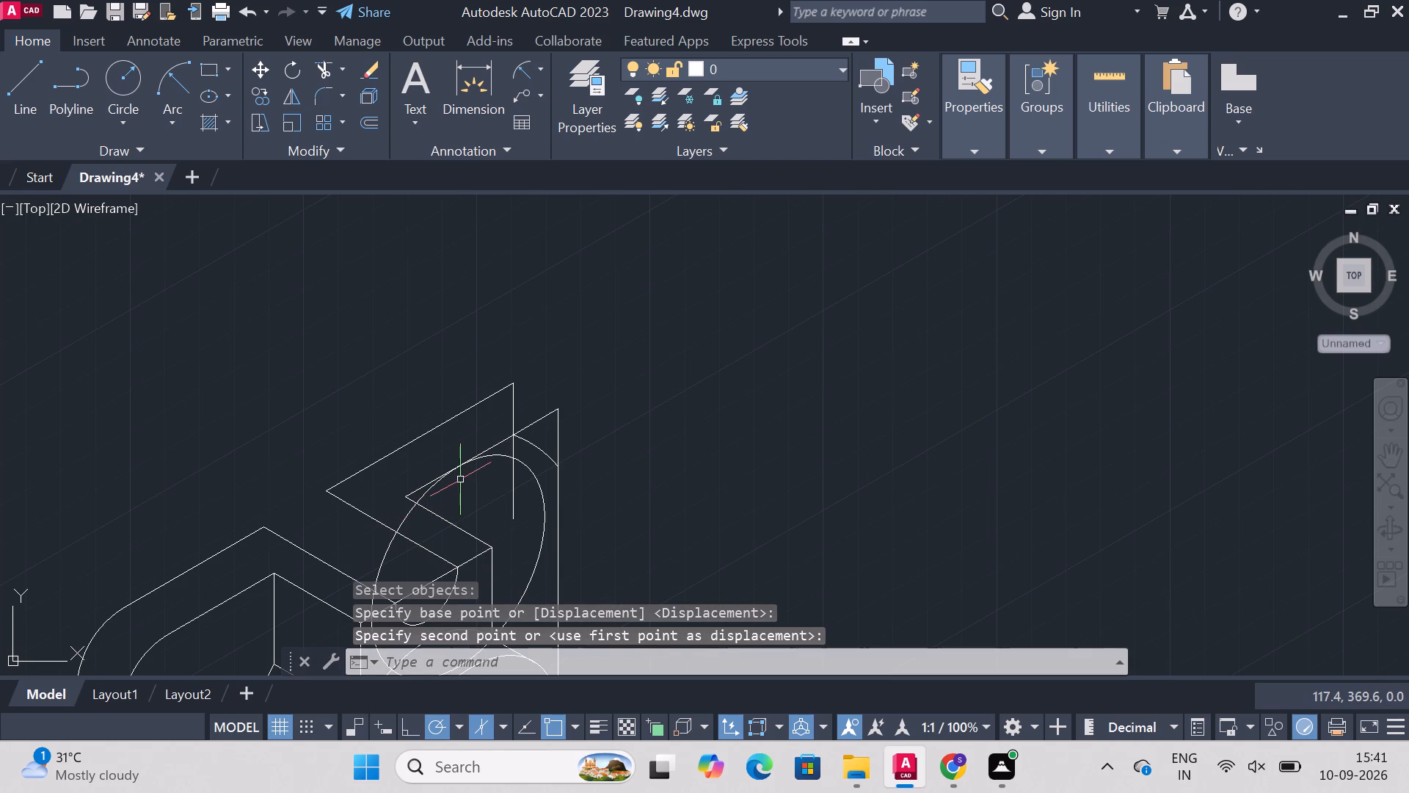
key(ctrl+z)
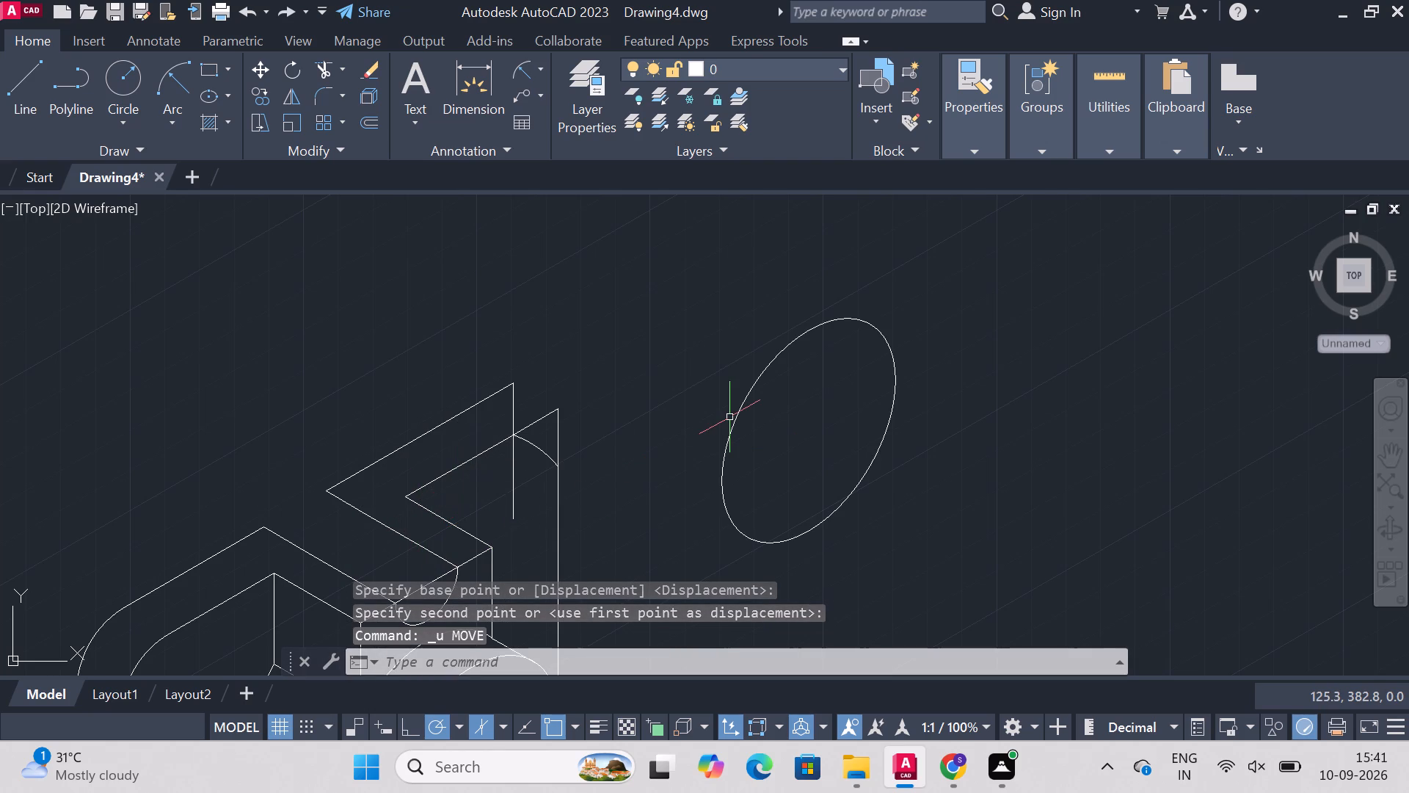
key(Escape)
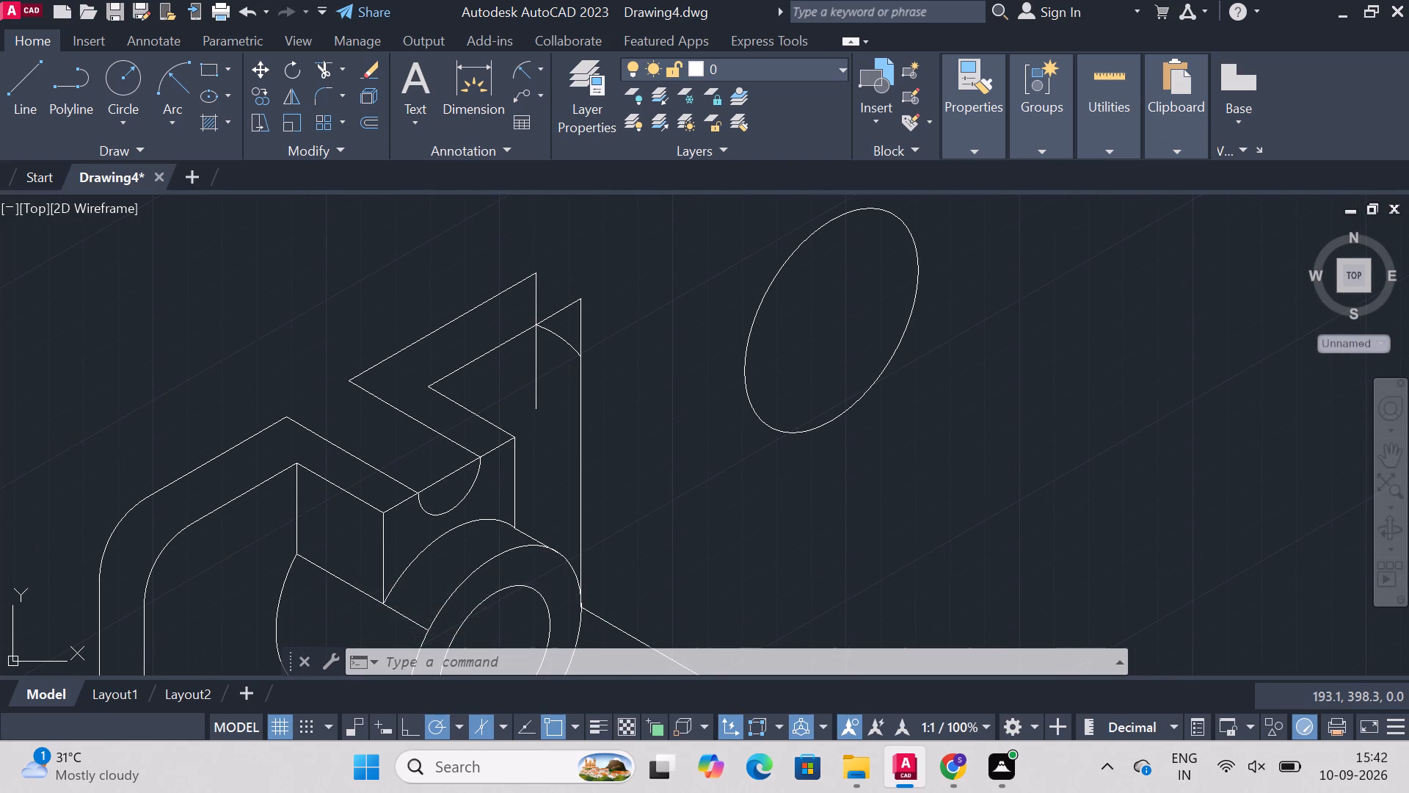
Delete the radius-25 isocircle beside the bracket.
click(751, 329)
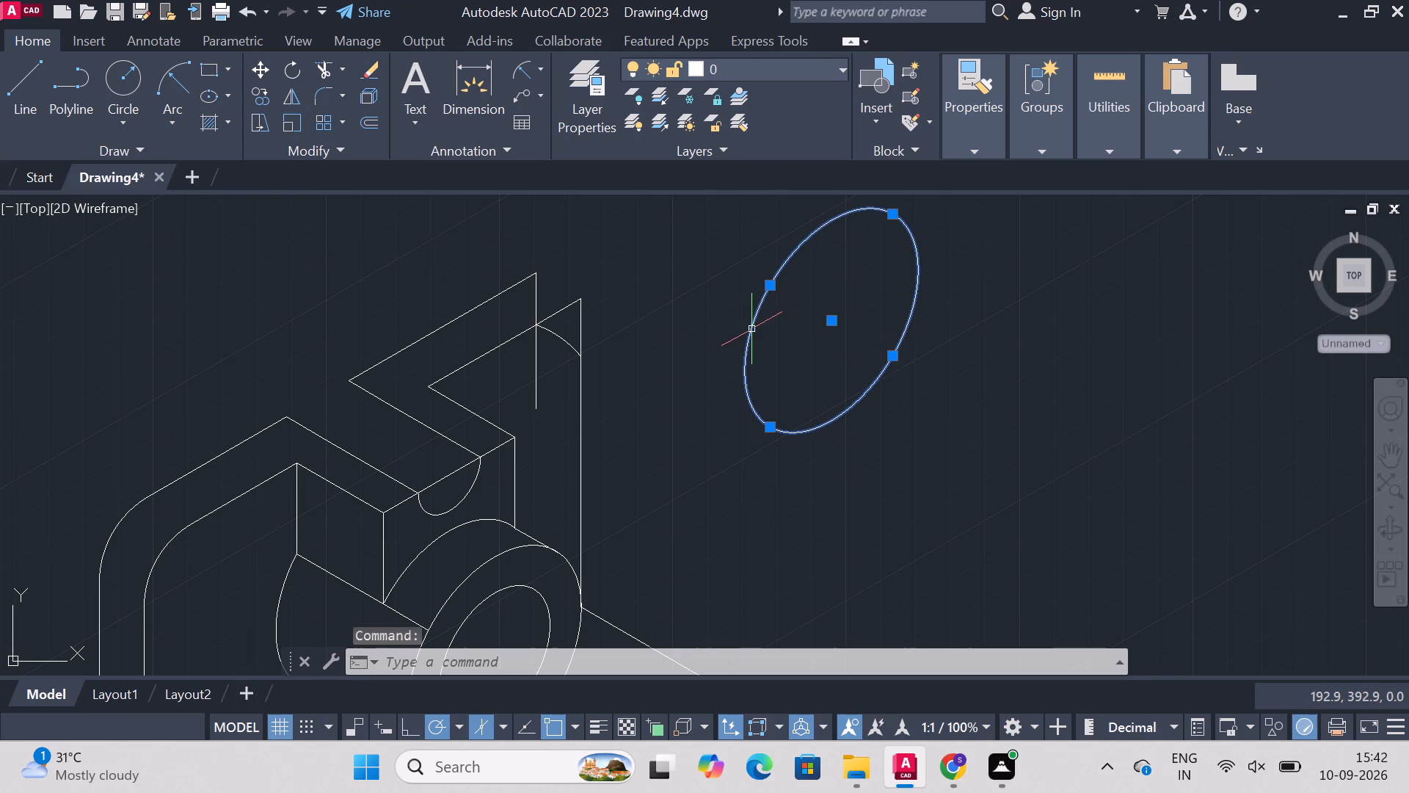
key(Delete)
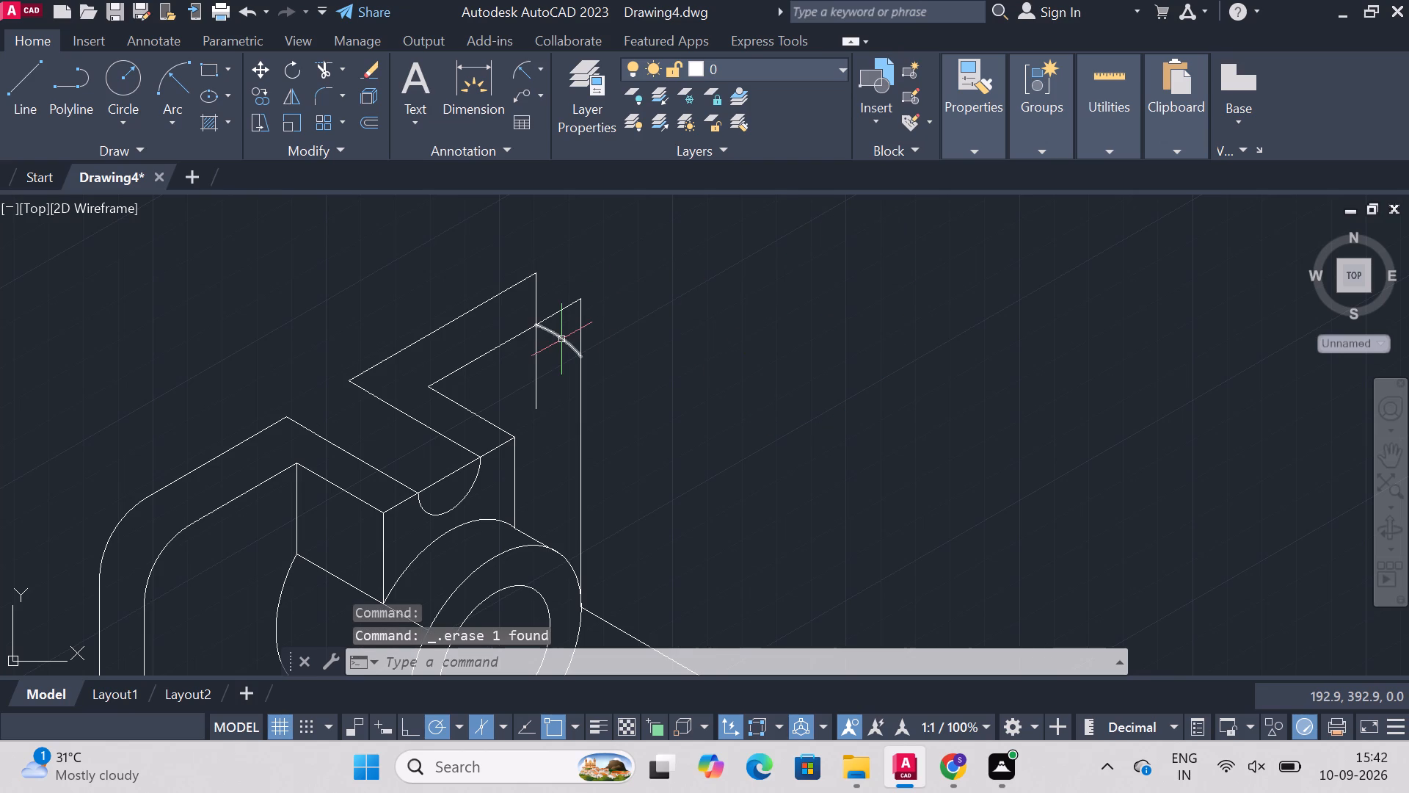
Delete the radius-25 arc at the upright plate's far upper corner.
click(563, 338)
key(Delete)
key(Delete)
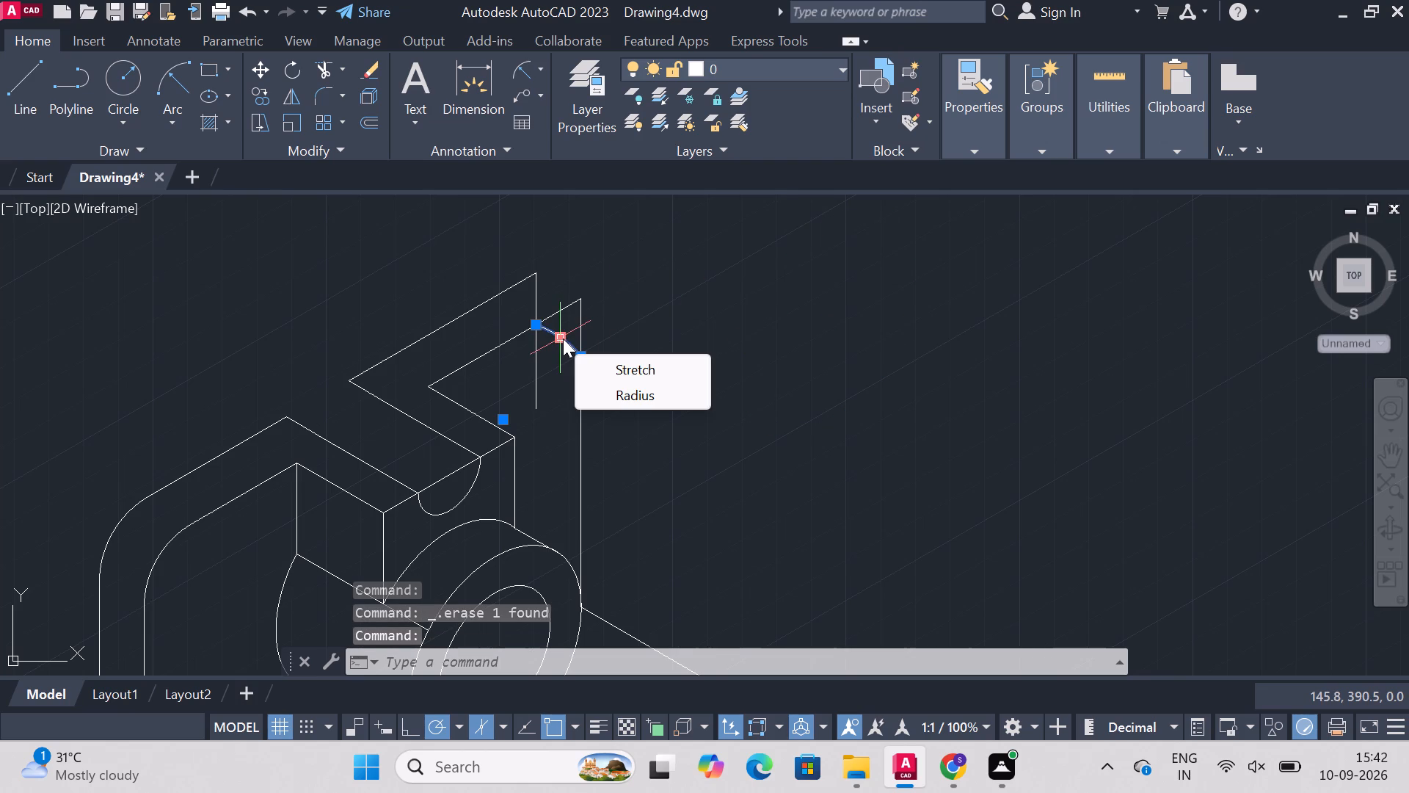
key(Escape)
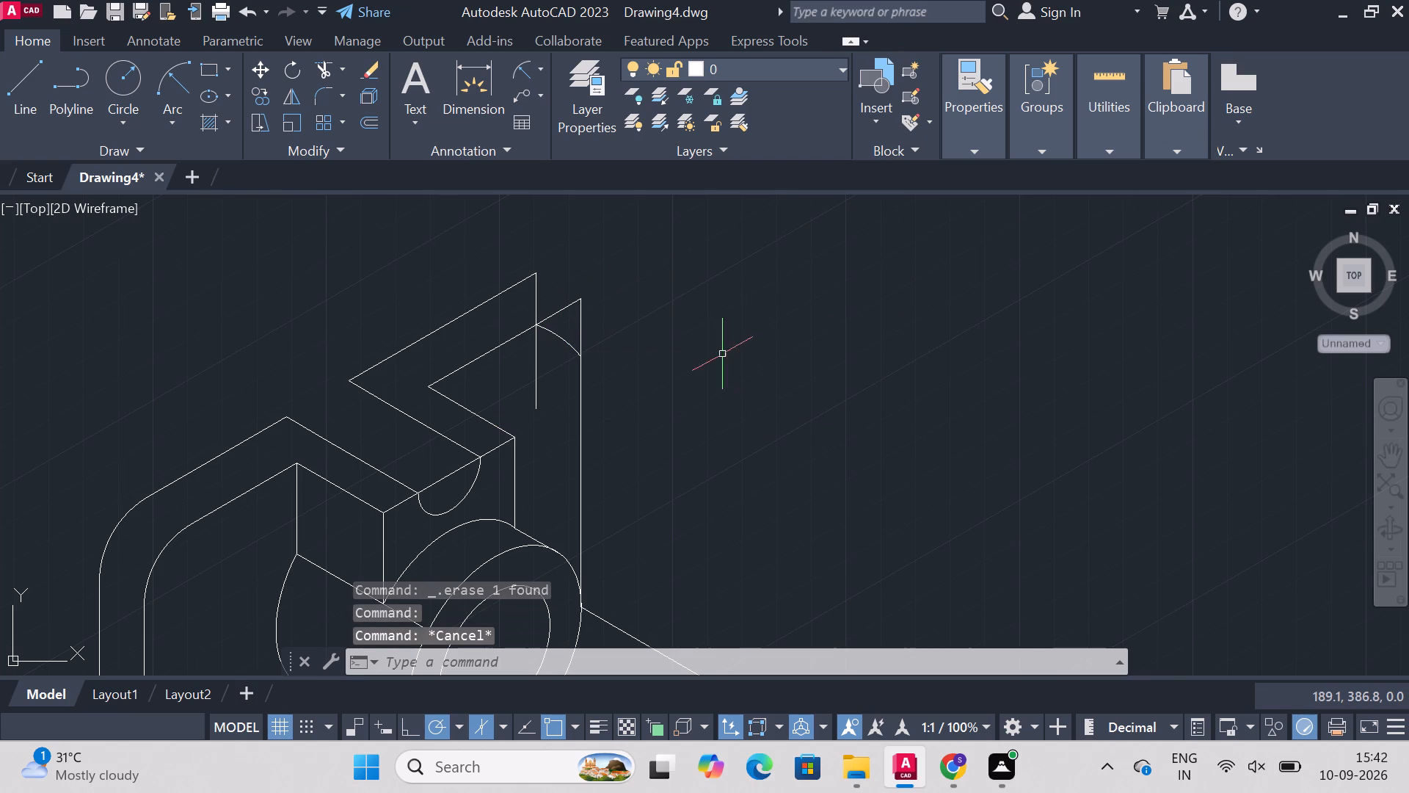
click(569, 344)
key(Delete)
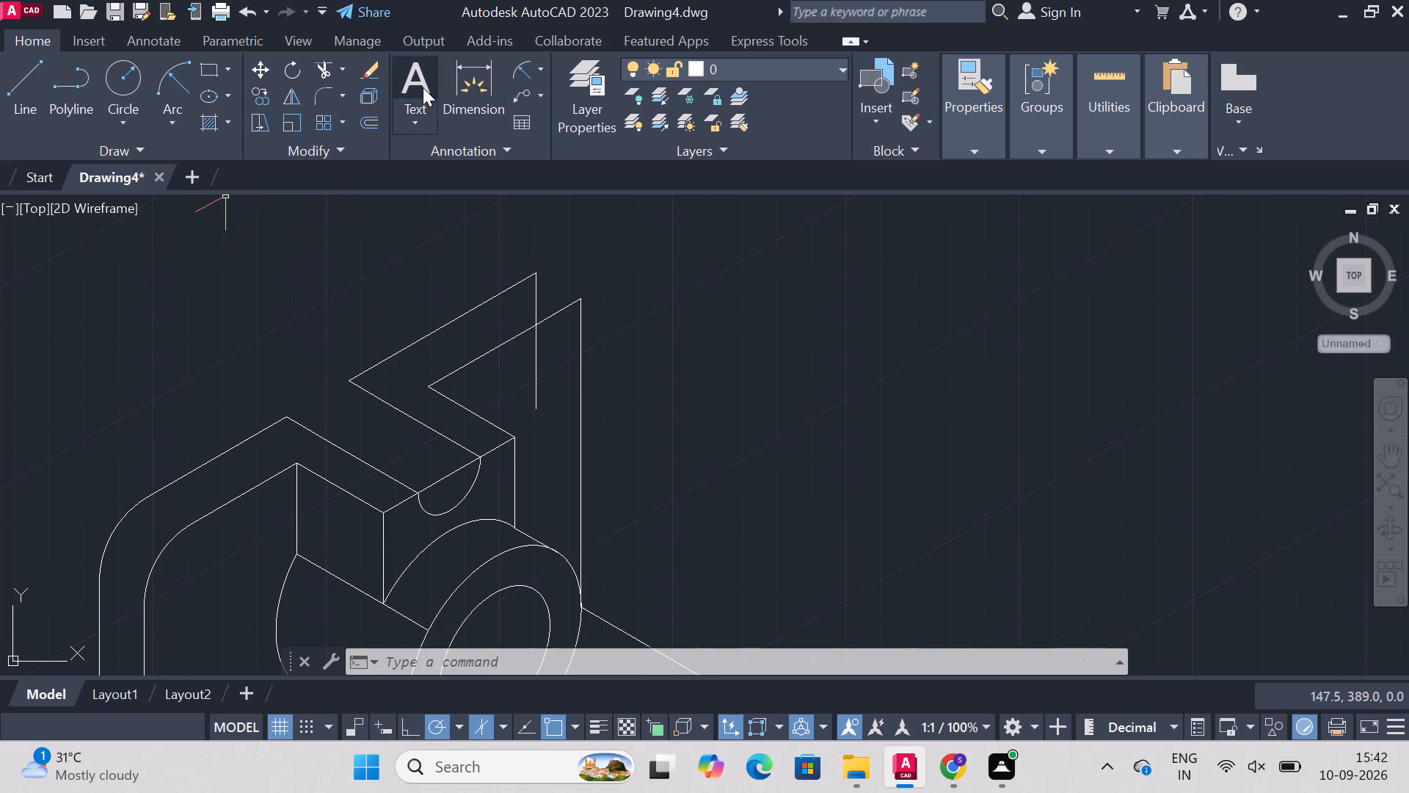
Measure the inner top edge with a dimension starting from its near corner at the notch.
click(478, 68)
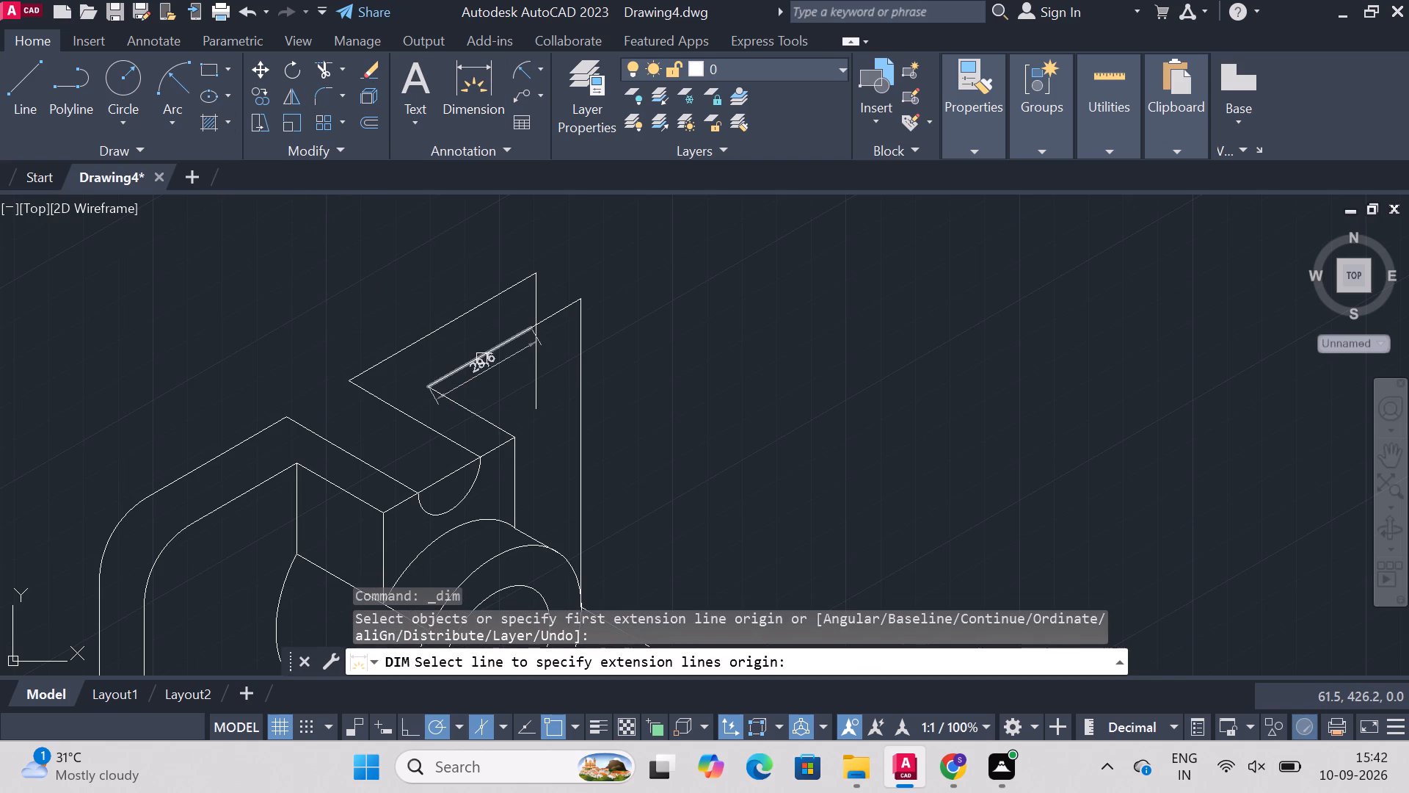
click(432, 388)
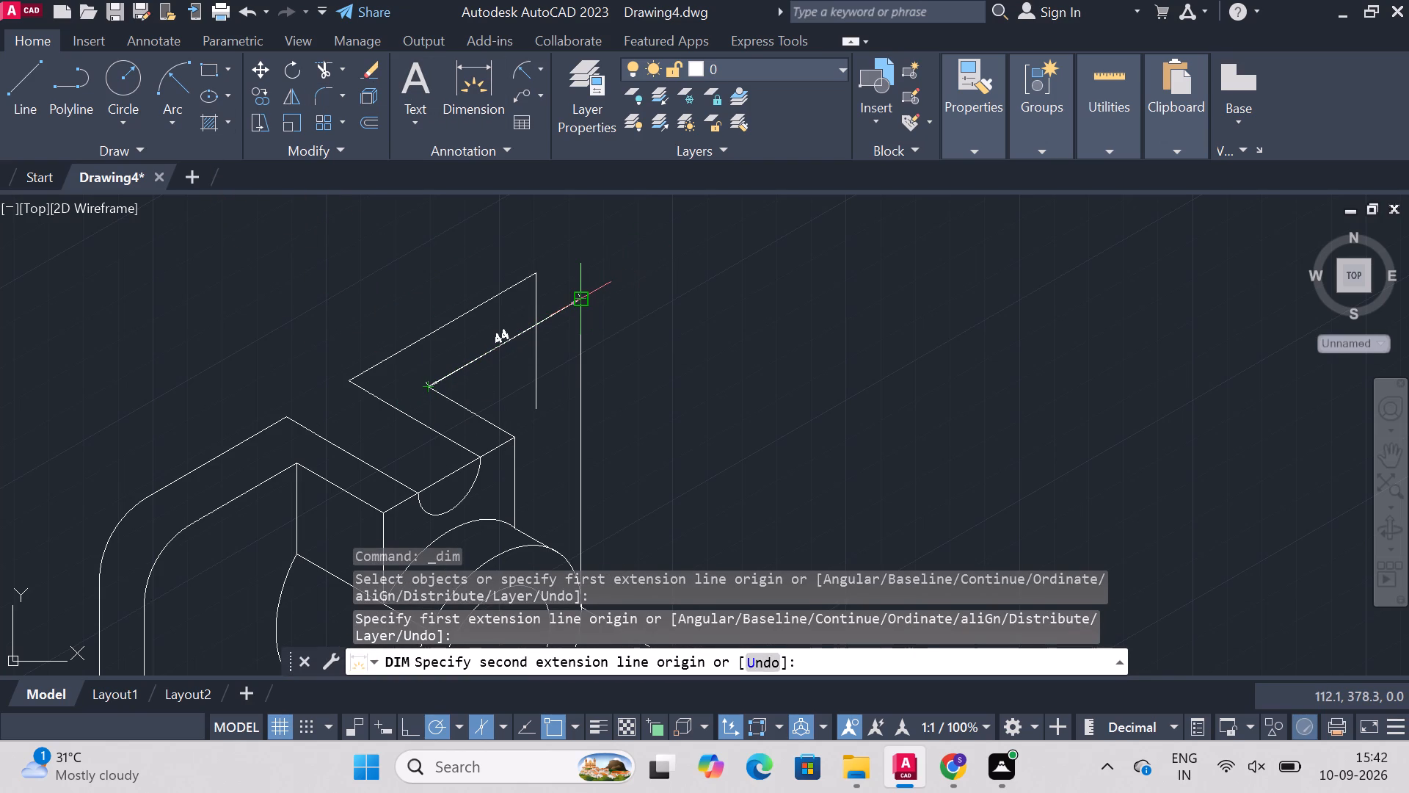
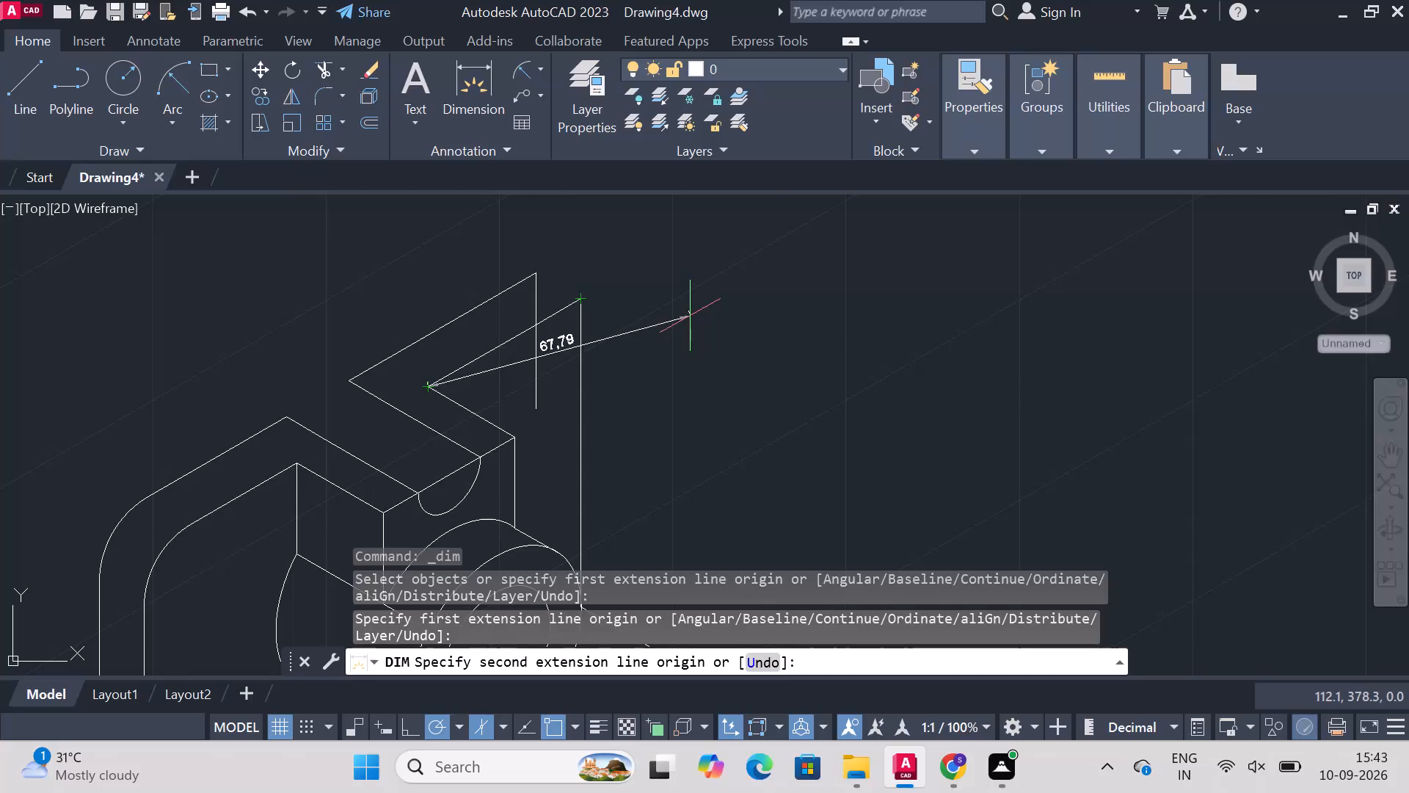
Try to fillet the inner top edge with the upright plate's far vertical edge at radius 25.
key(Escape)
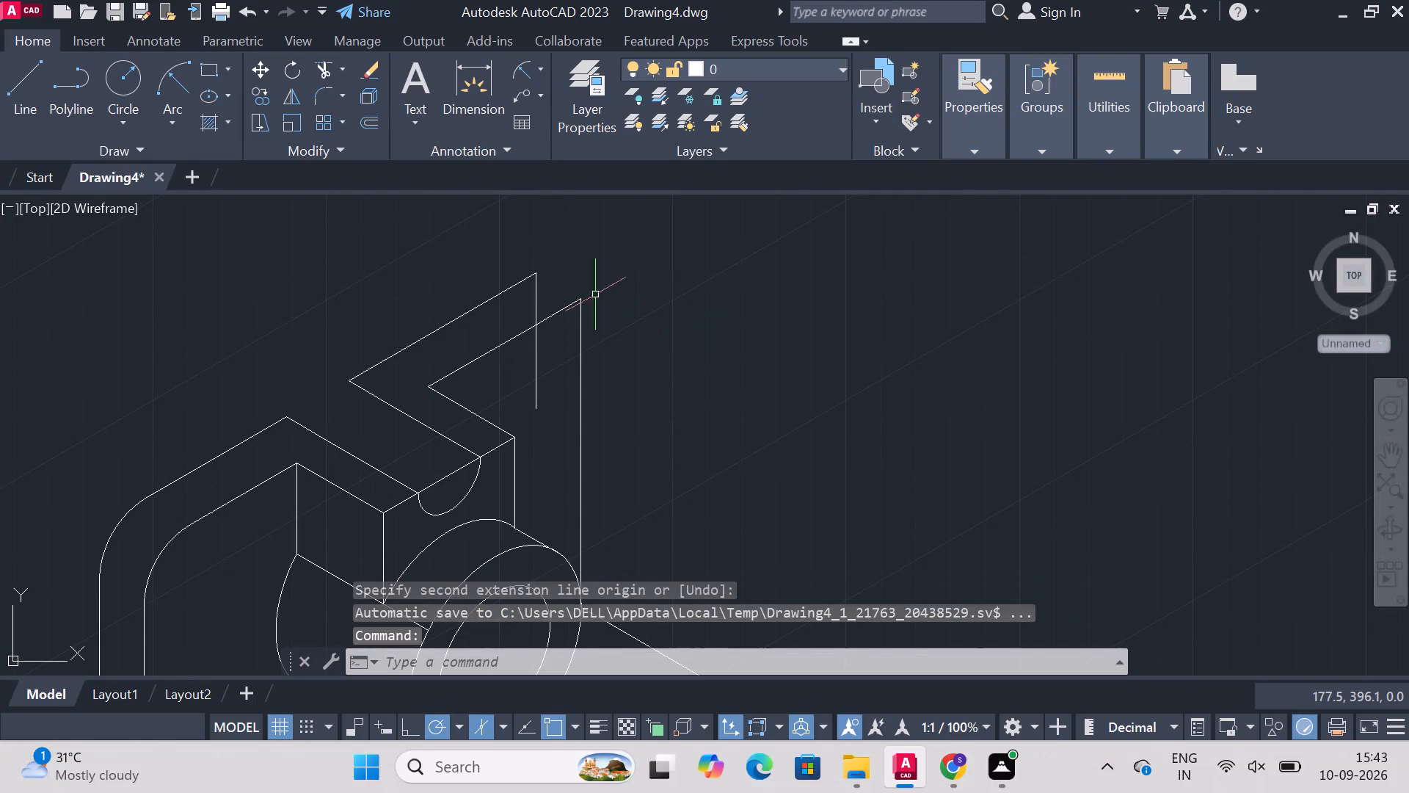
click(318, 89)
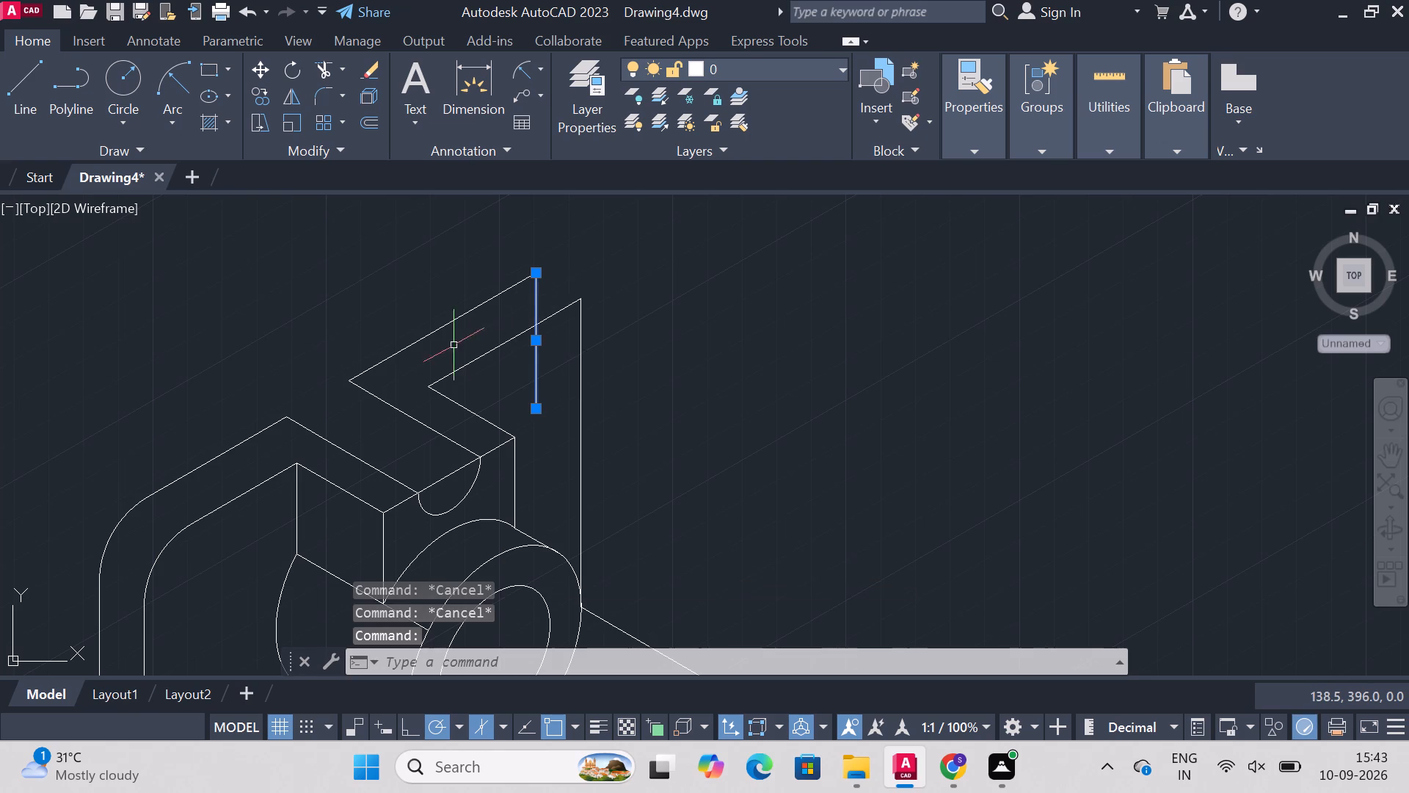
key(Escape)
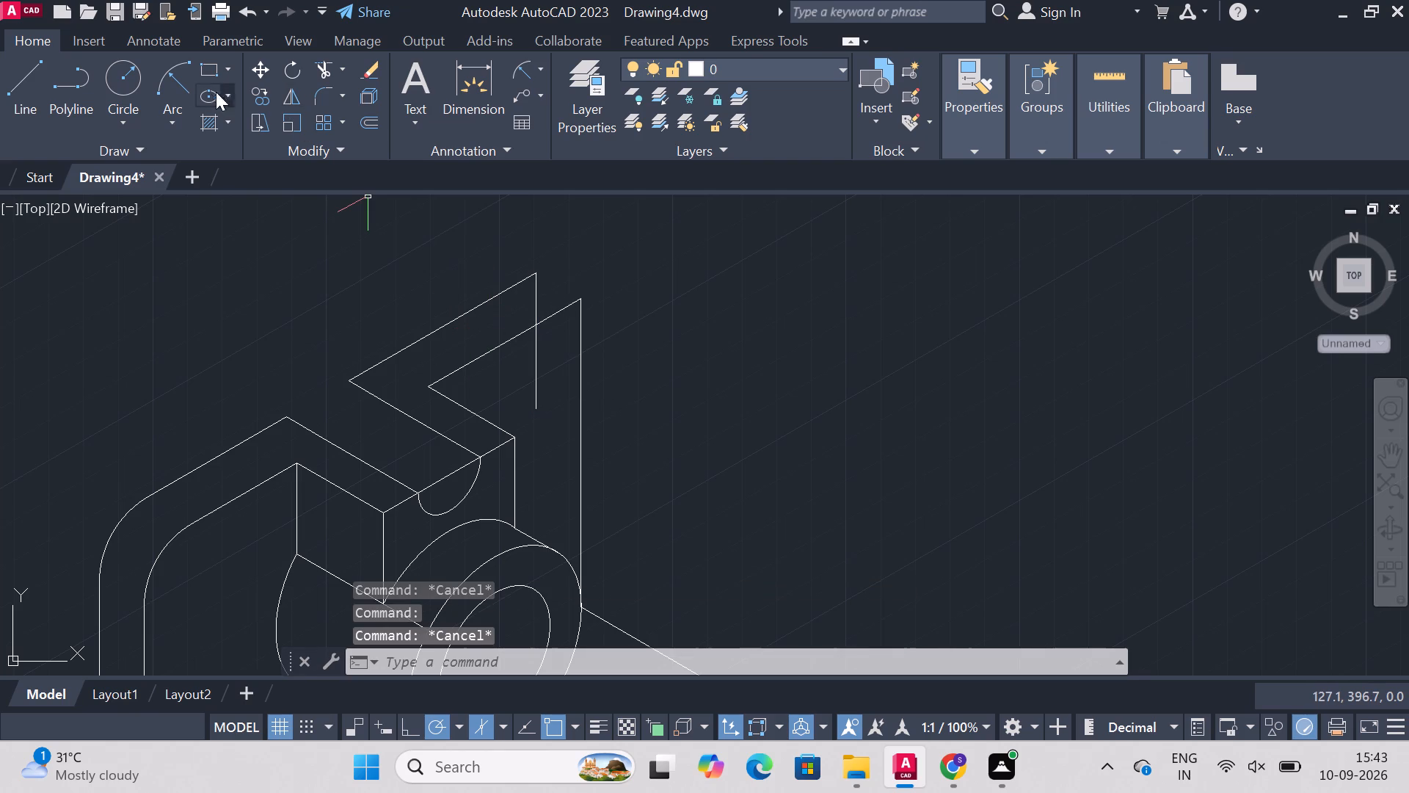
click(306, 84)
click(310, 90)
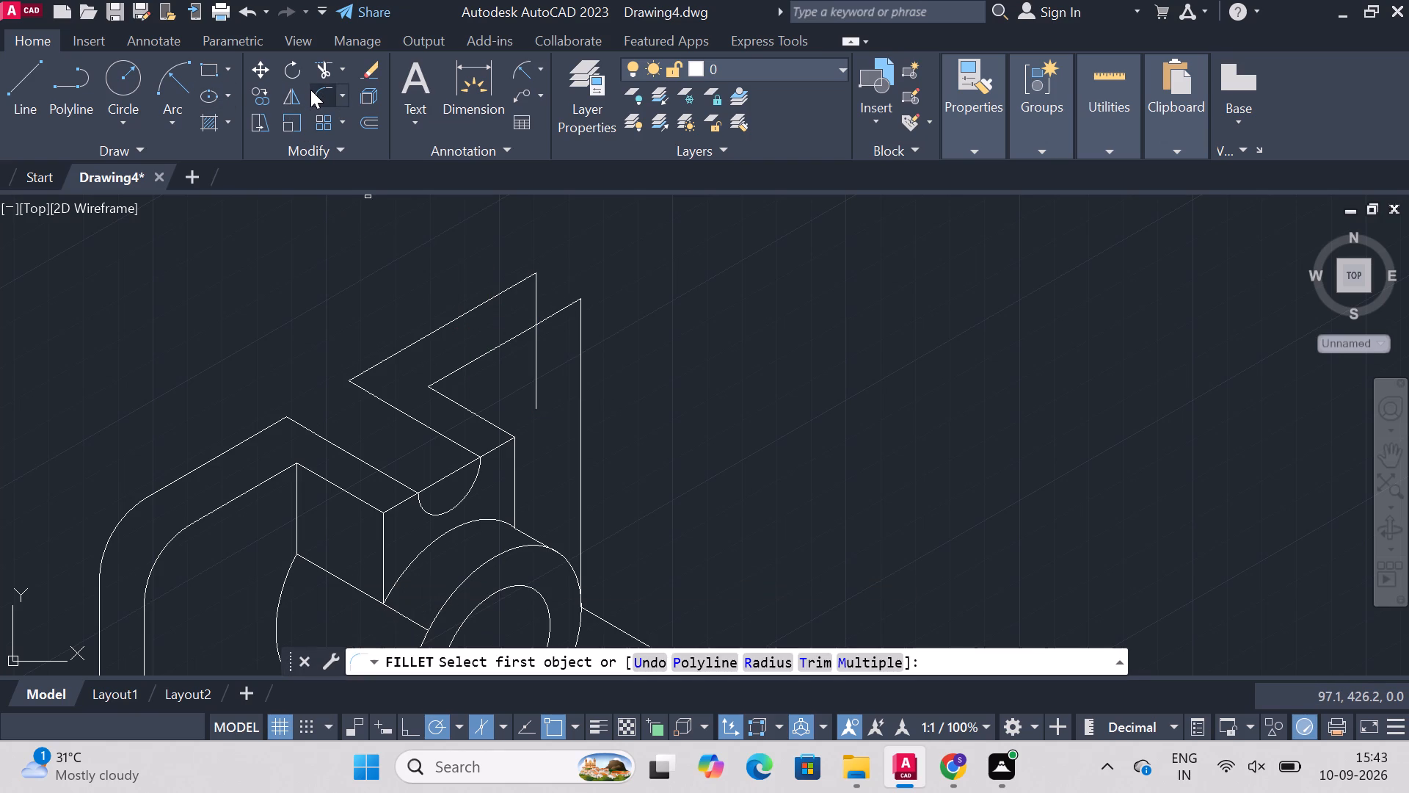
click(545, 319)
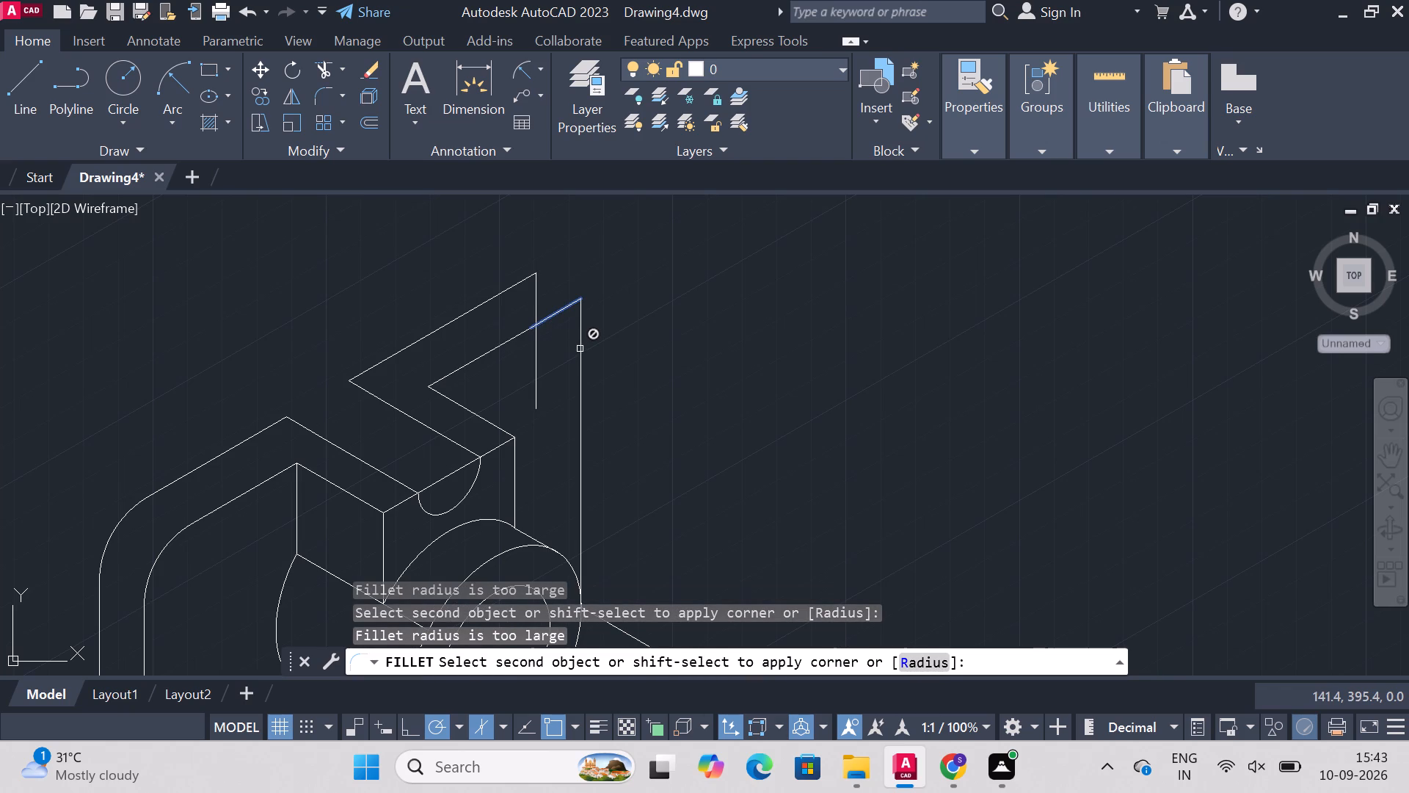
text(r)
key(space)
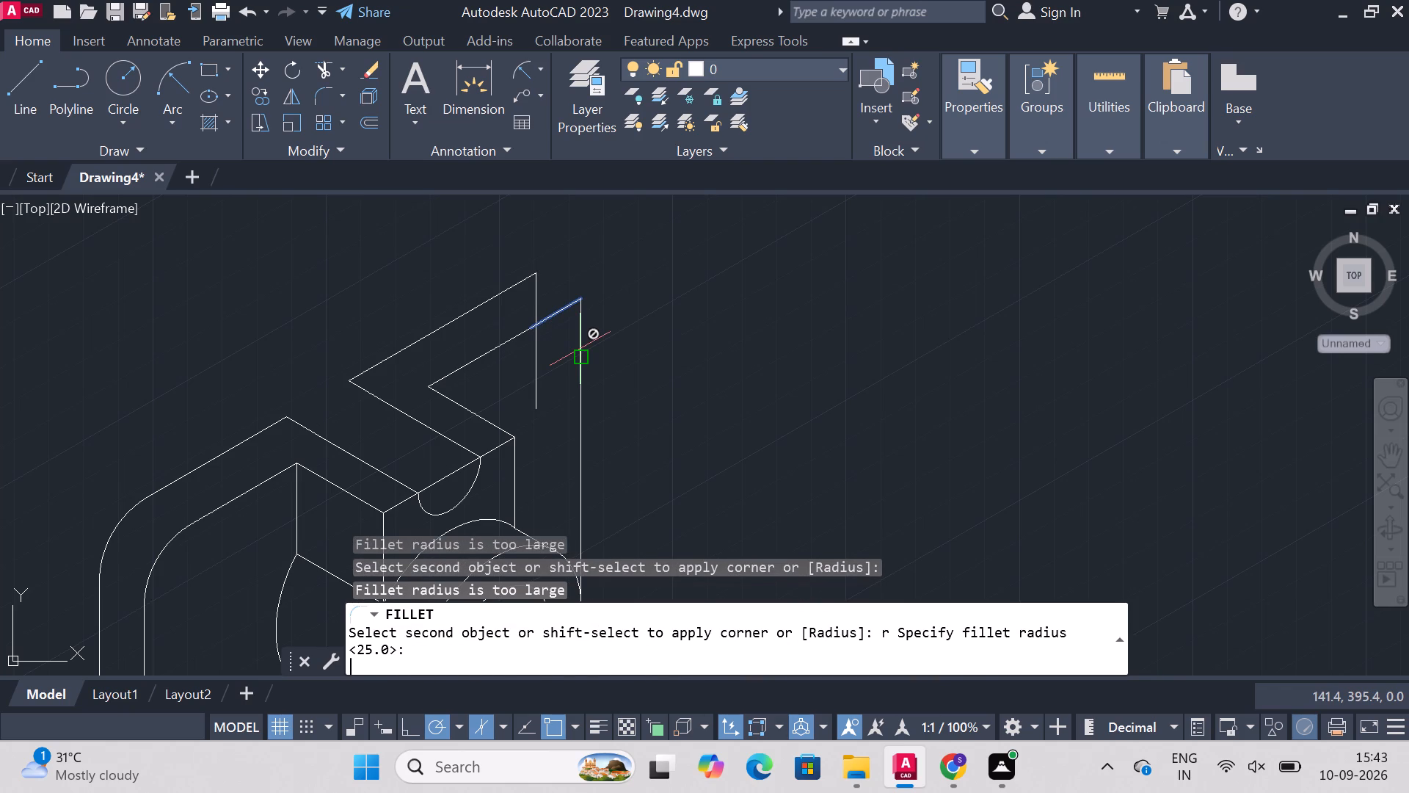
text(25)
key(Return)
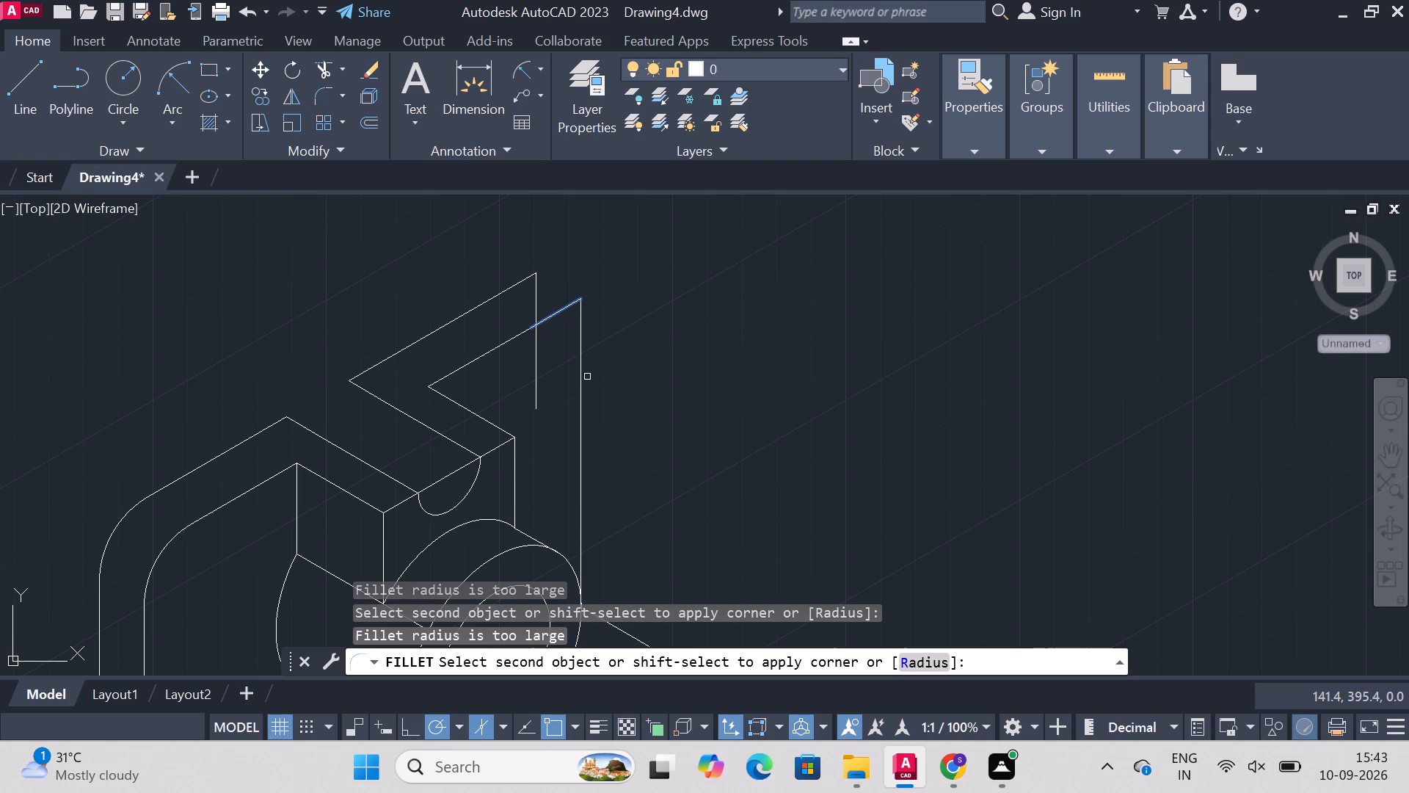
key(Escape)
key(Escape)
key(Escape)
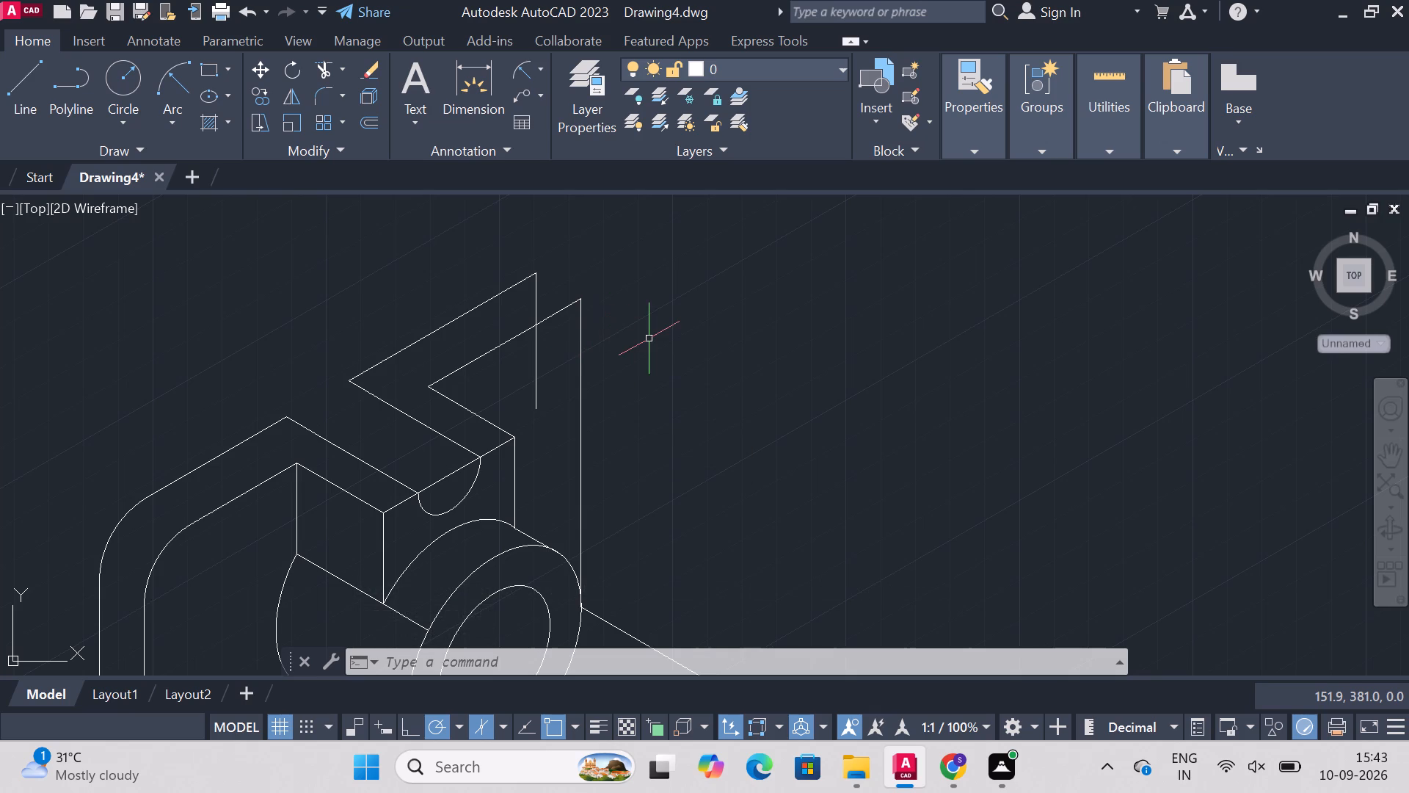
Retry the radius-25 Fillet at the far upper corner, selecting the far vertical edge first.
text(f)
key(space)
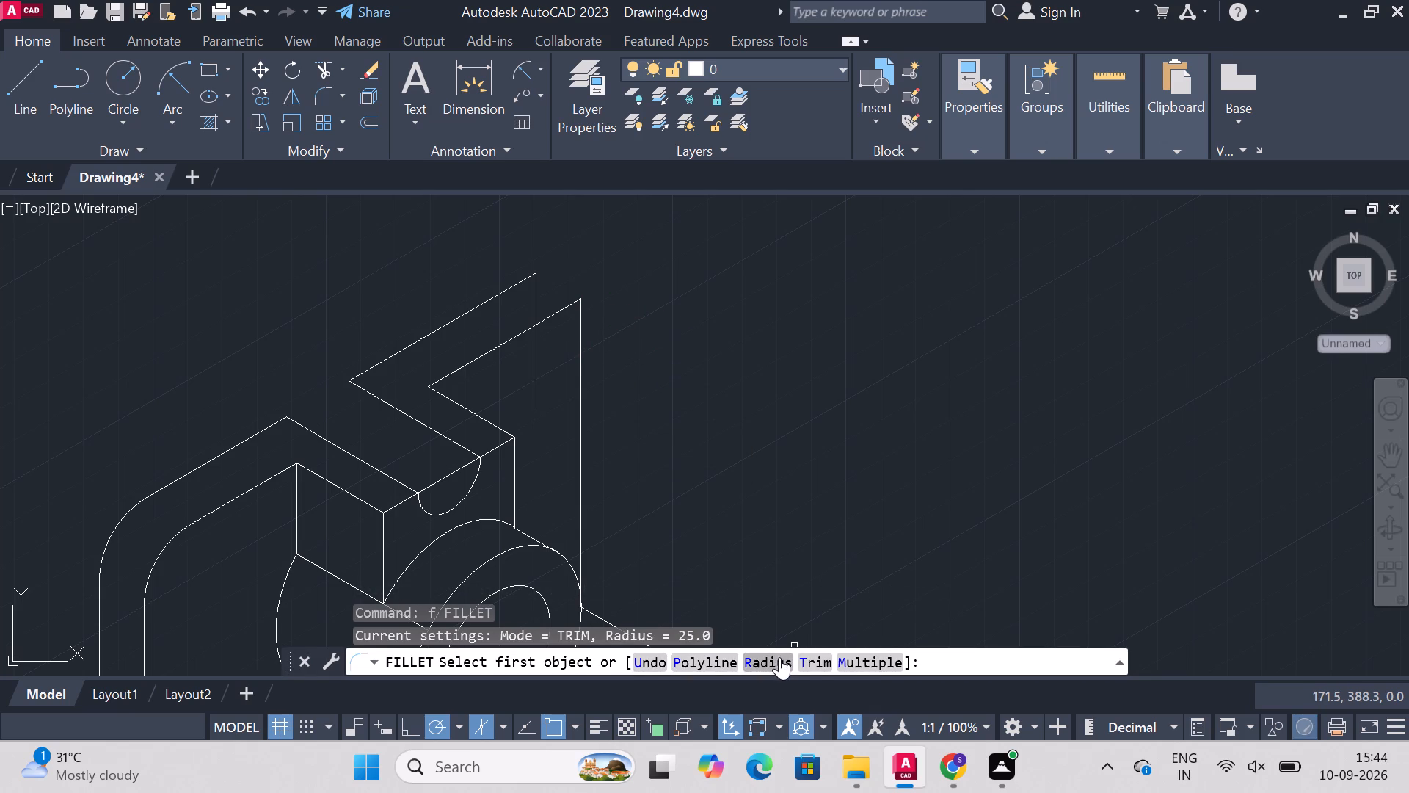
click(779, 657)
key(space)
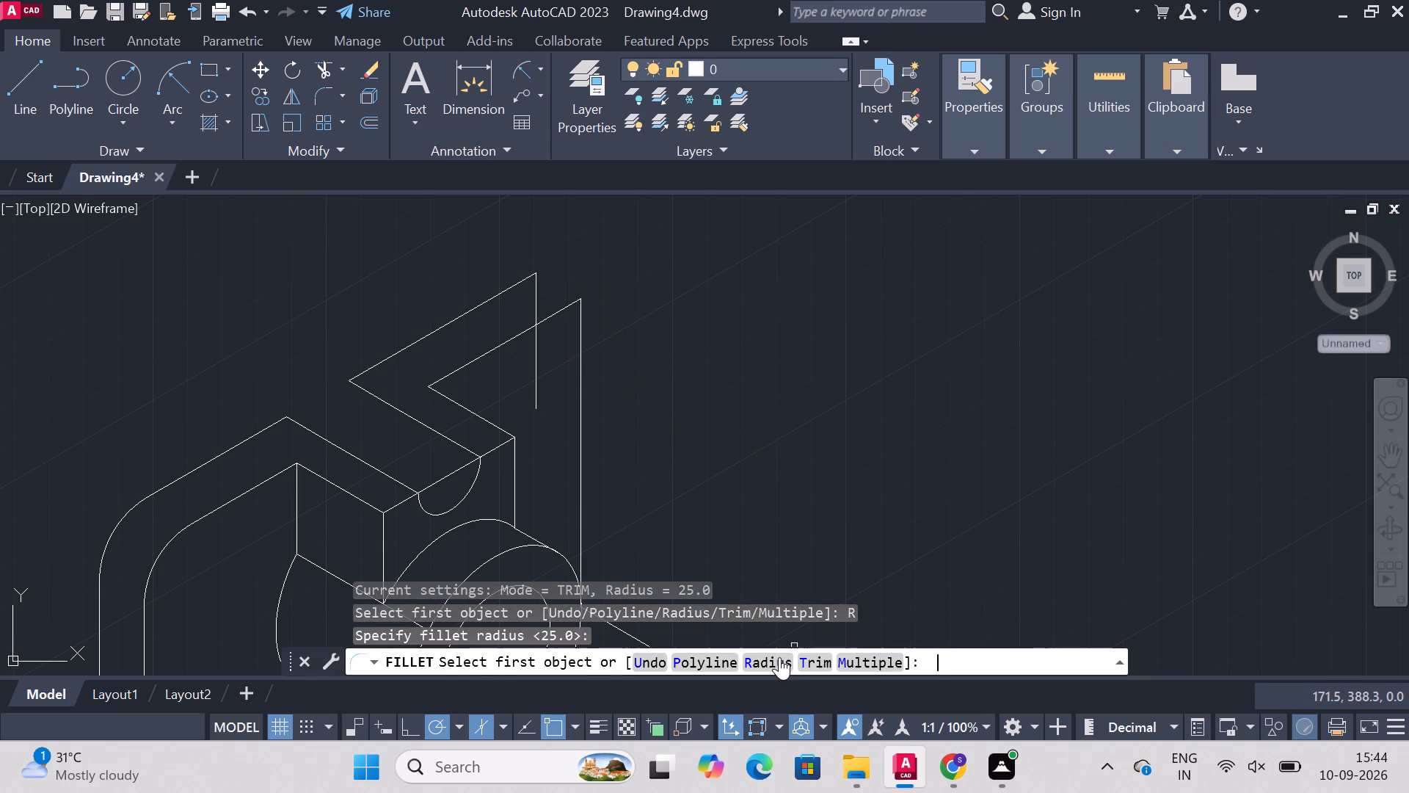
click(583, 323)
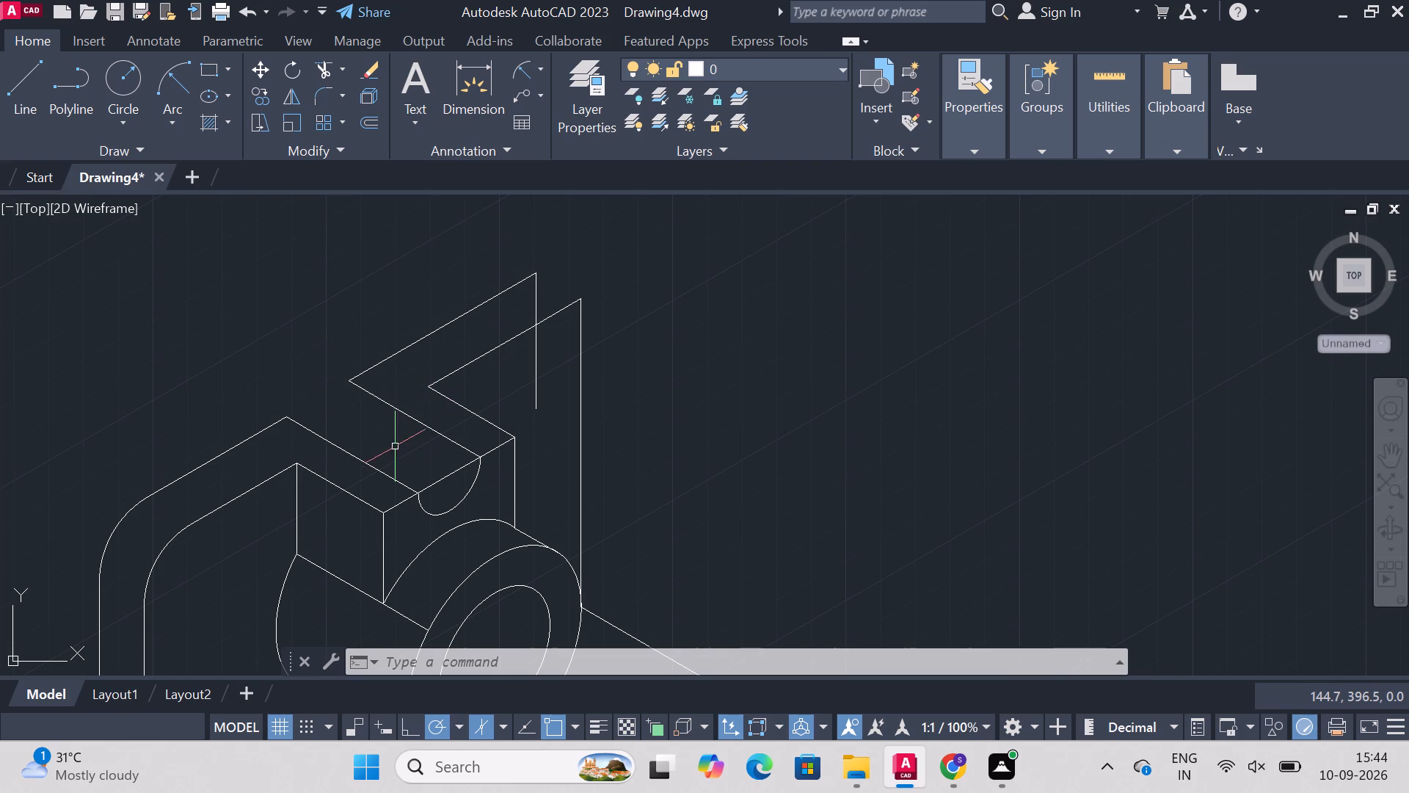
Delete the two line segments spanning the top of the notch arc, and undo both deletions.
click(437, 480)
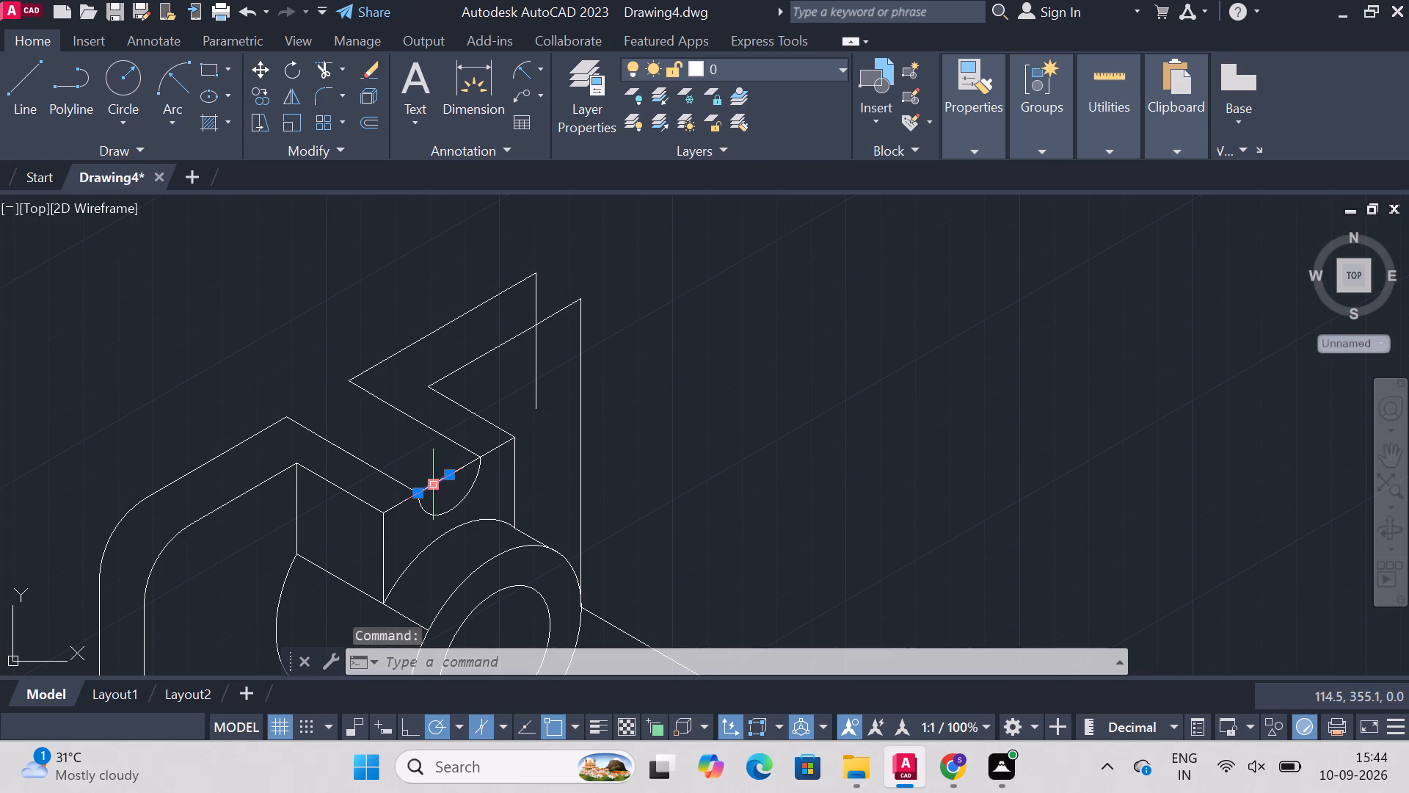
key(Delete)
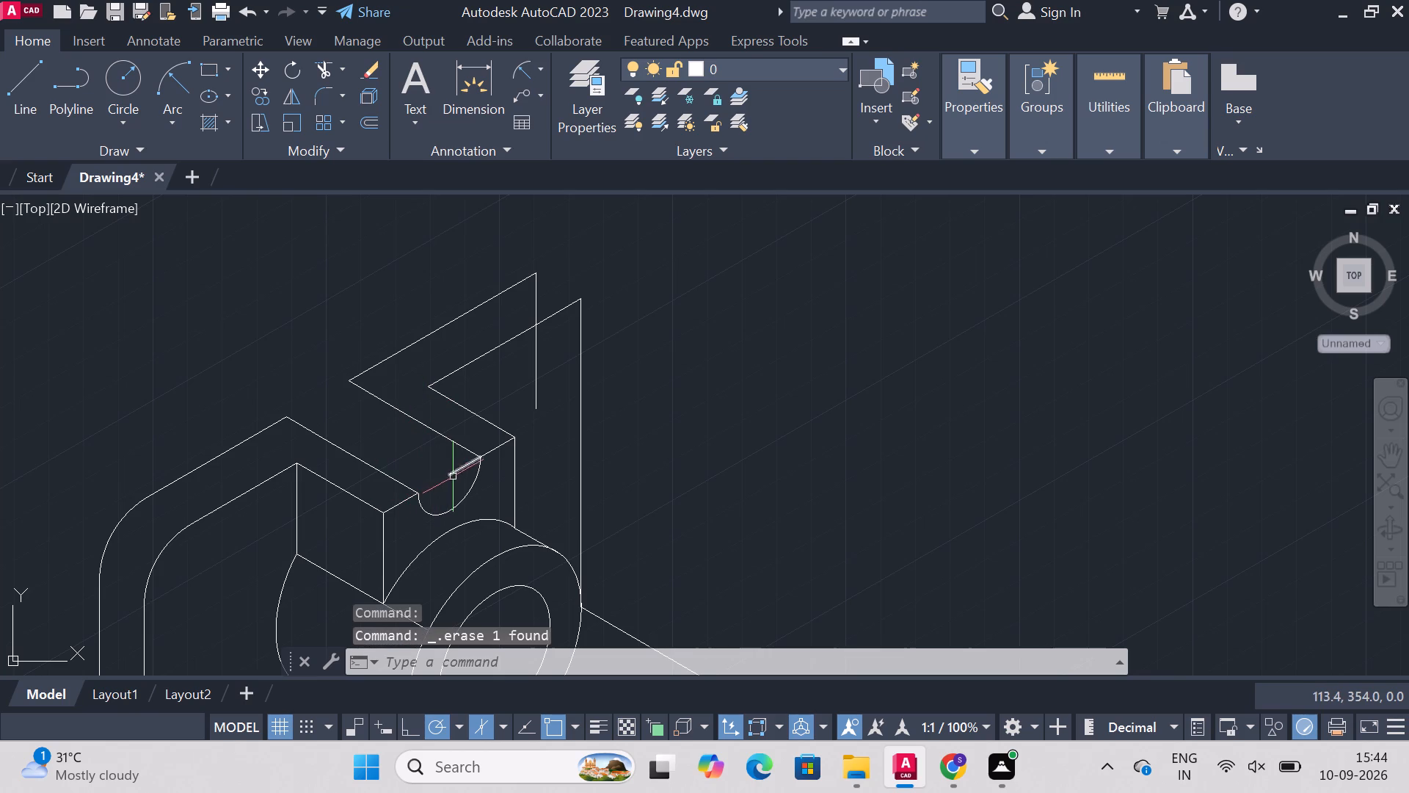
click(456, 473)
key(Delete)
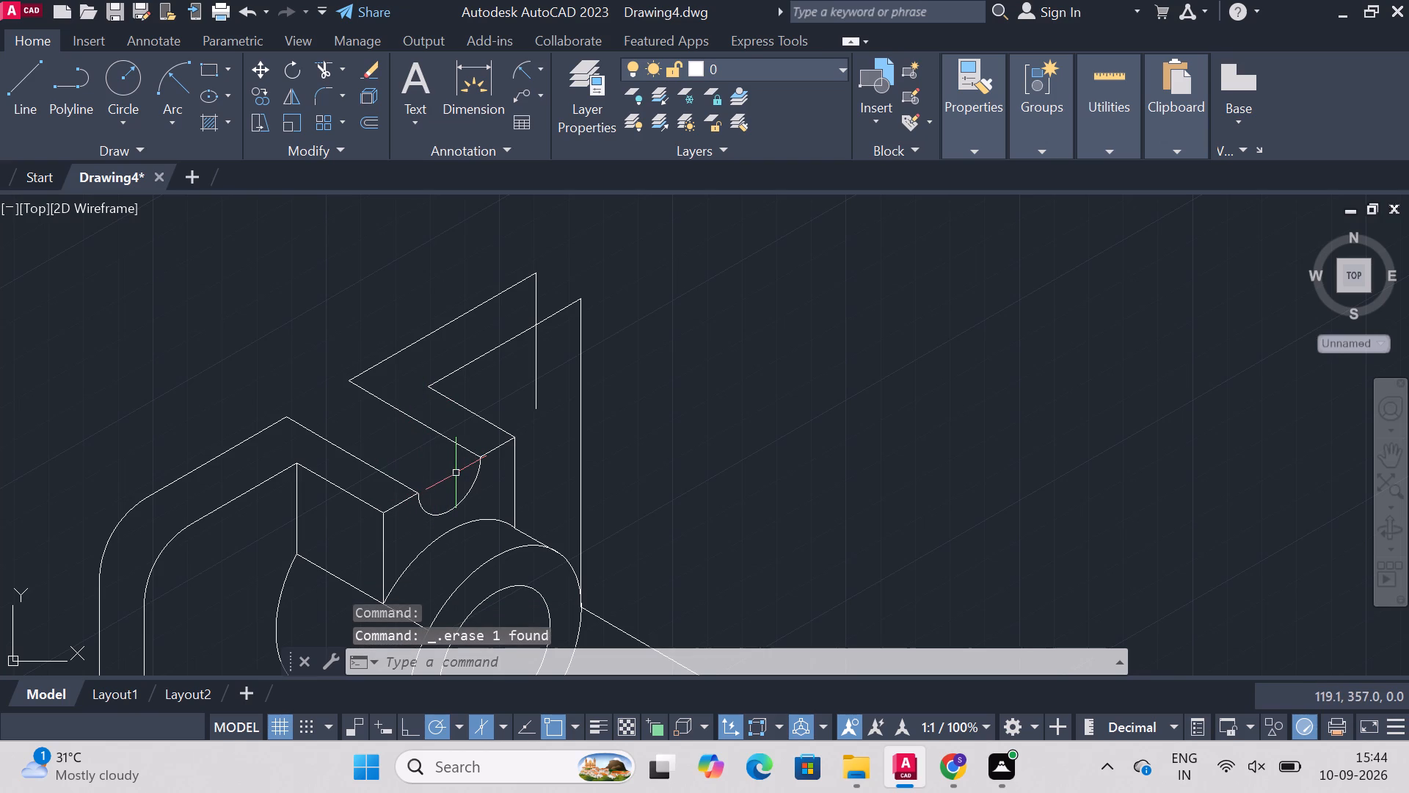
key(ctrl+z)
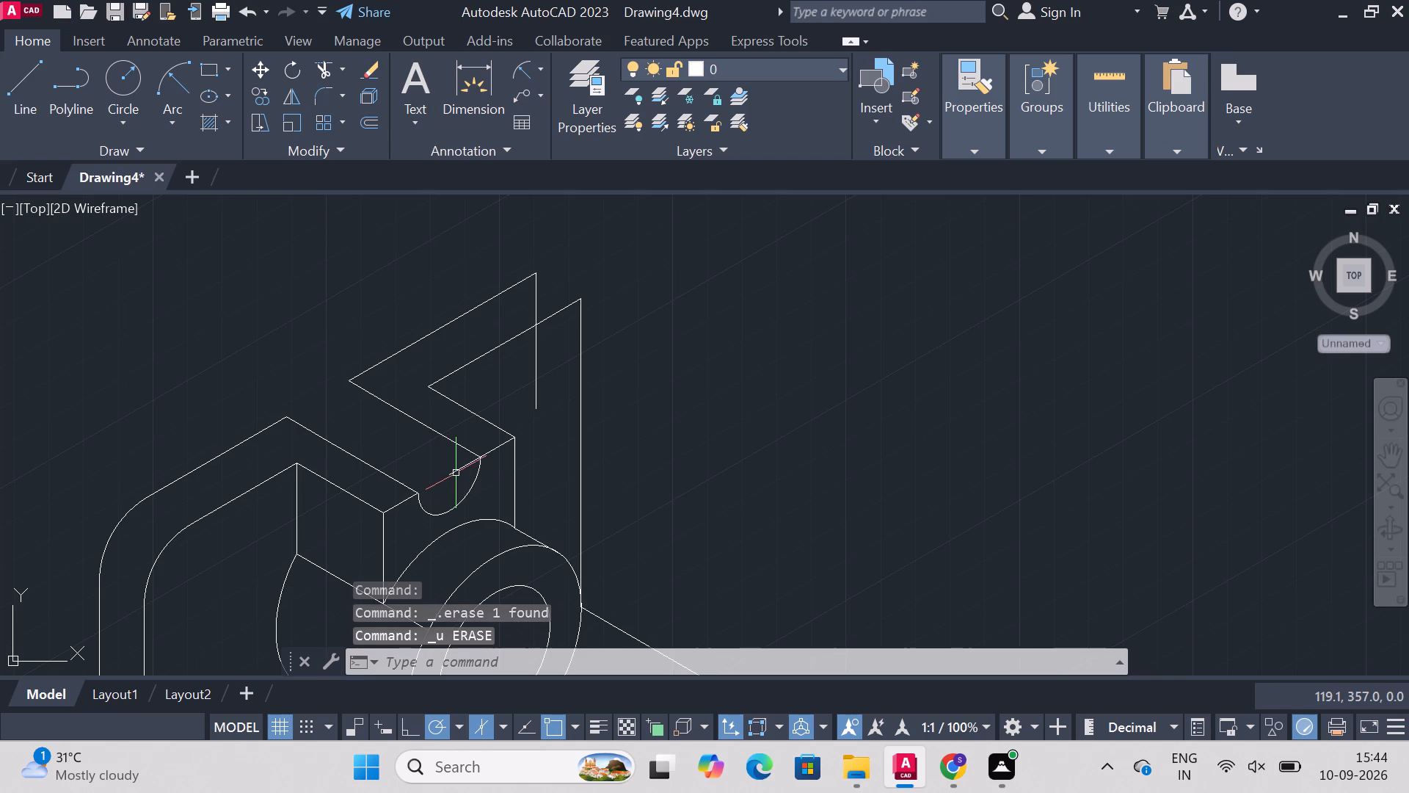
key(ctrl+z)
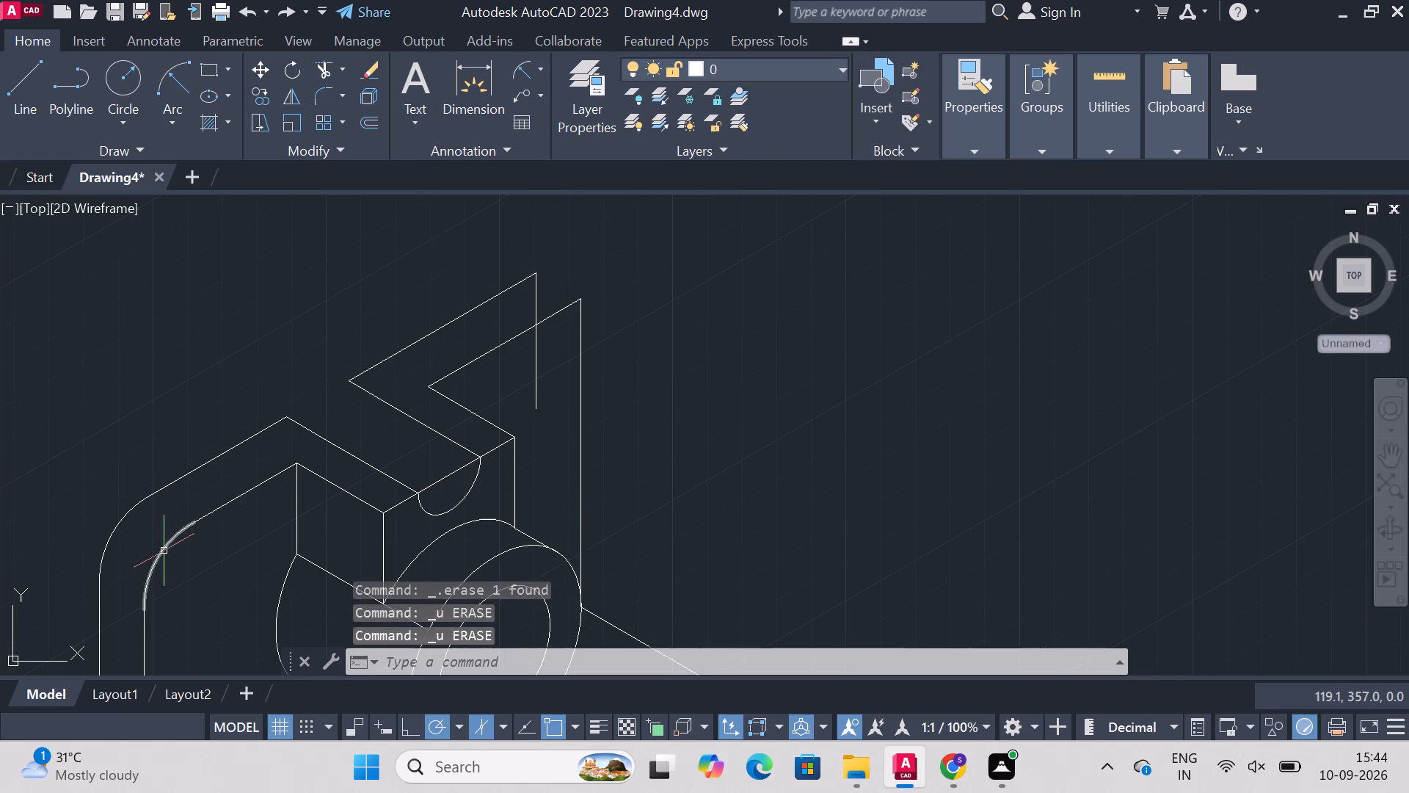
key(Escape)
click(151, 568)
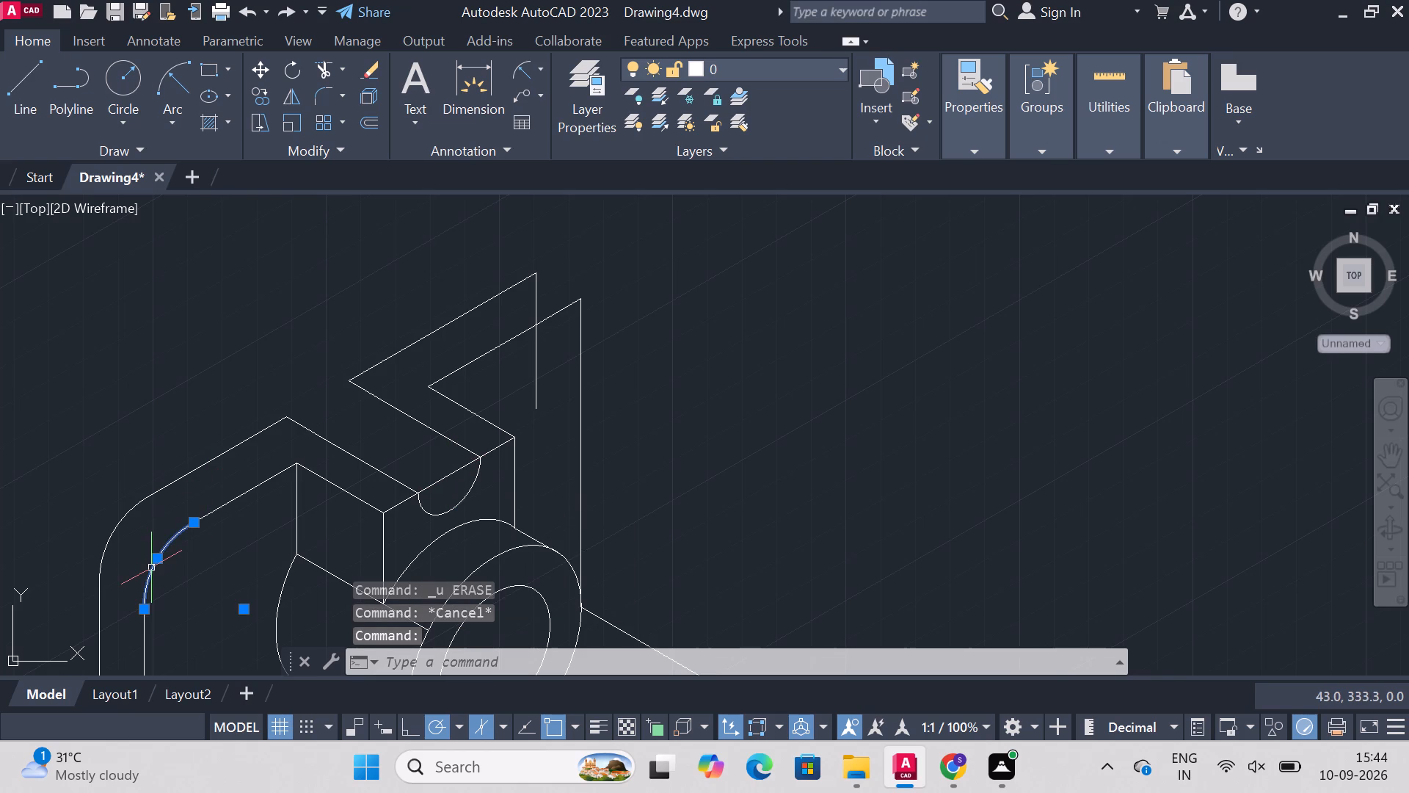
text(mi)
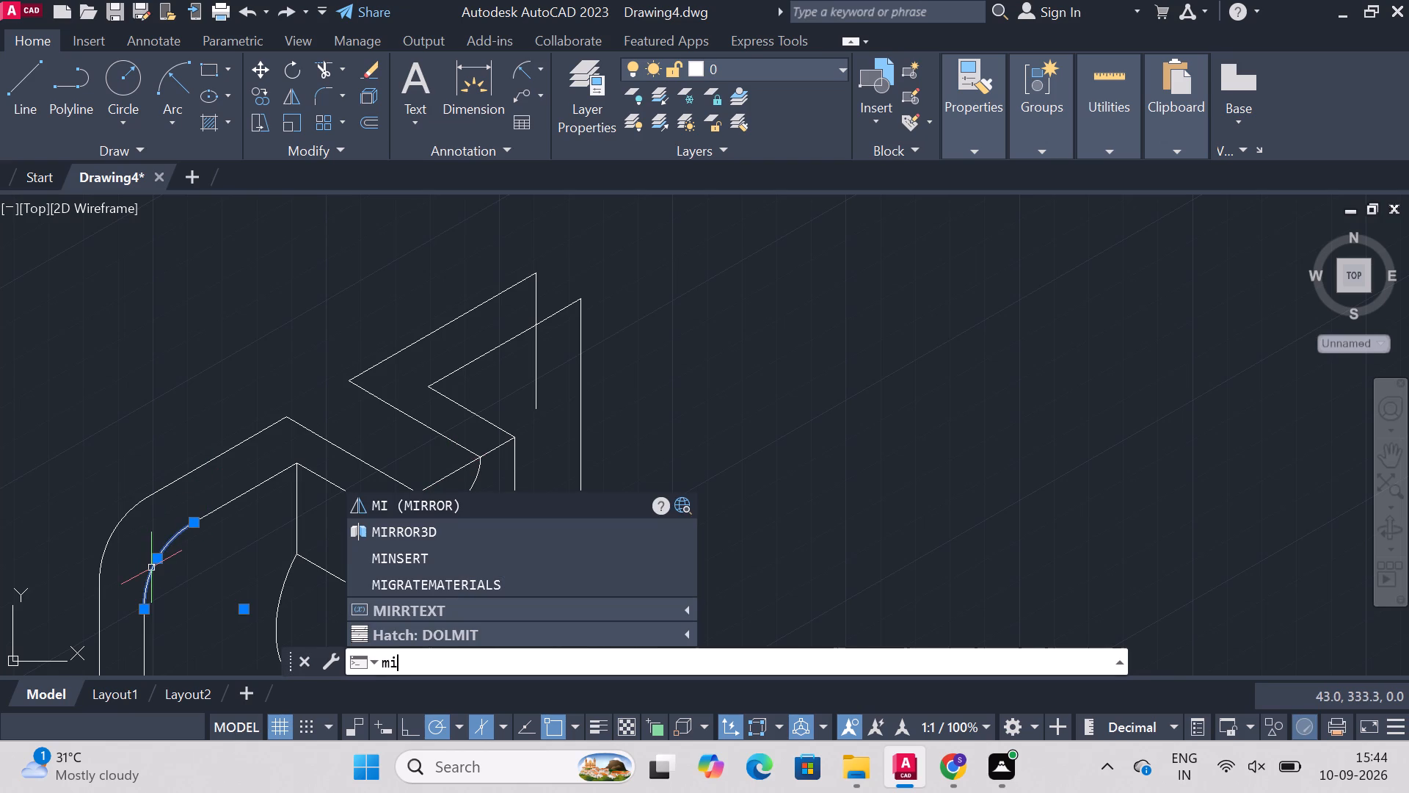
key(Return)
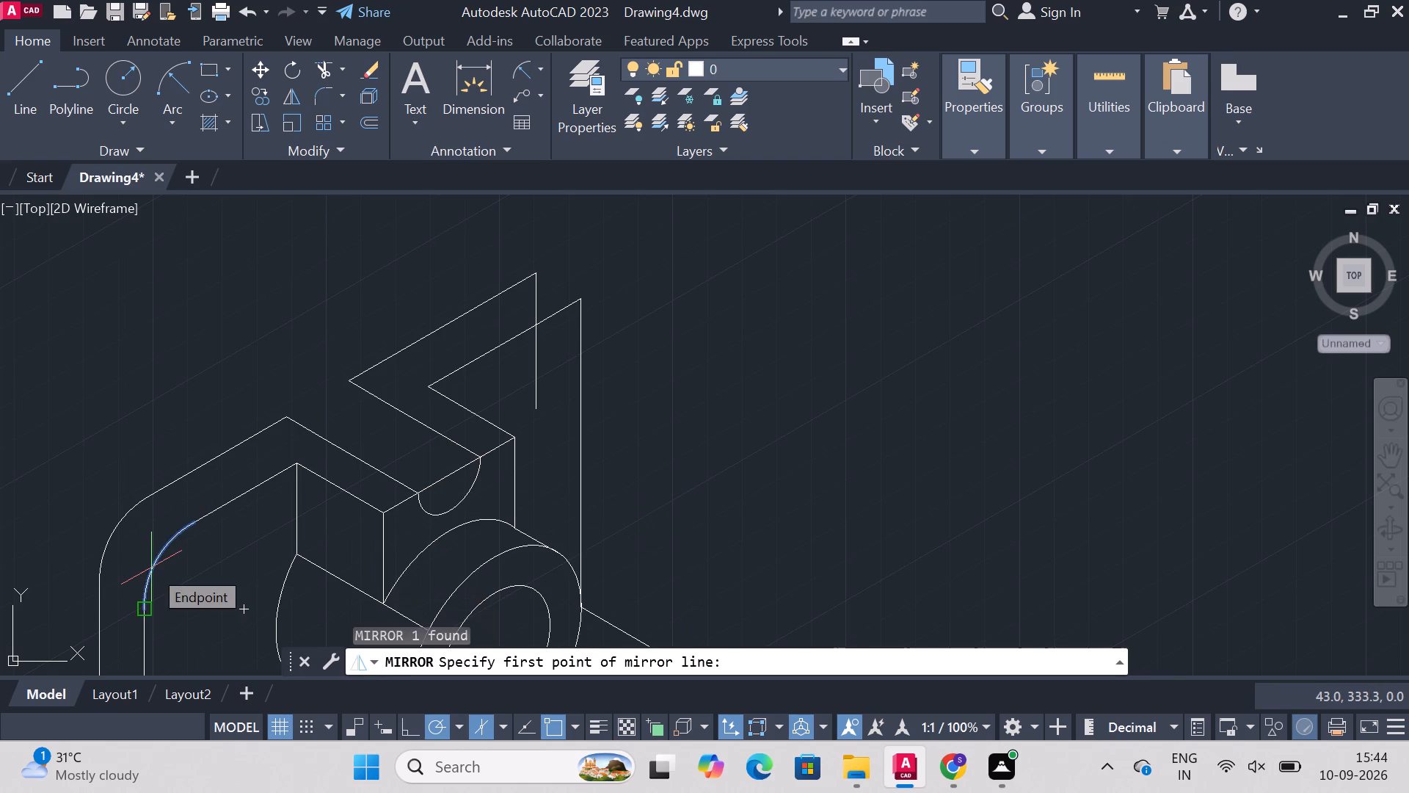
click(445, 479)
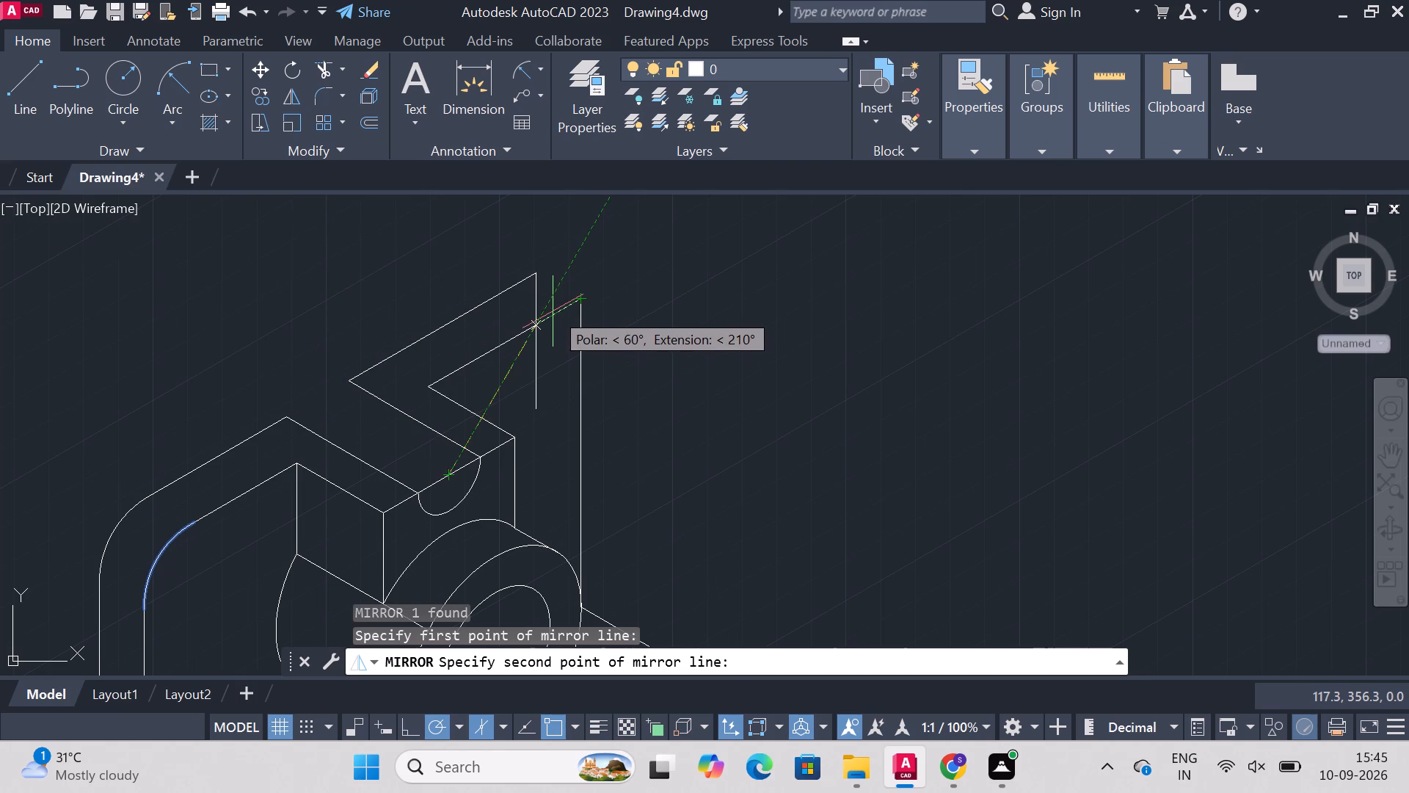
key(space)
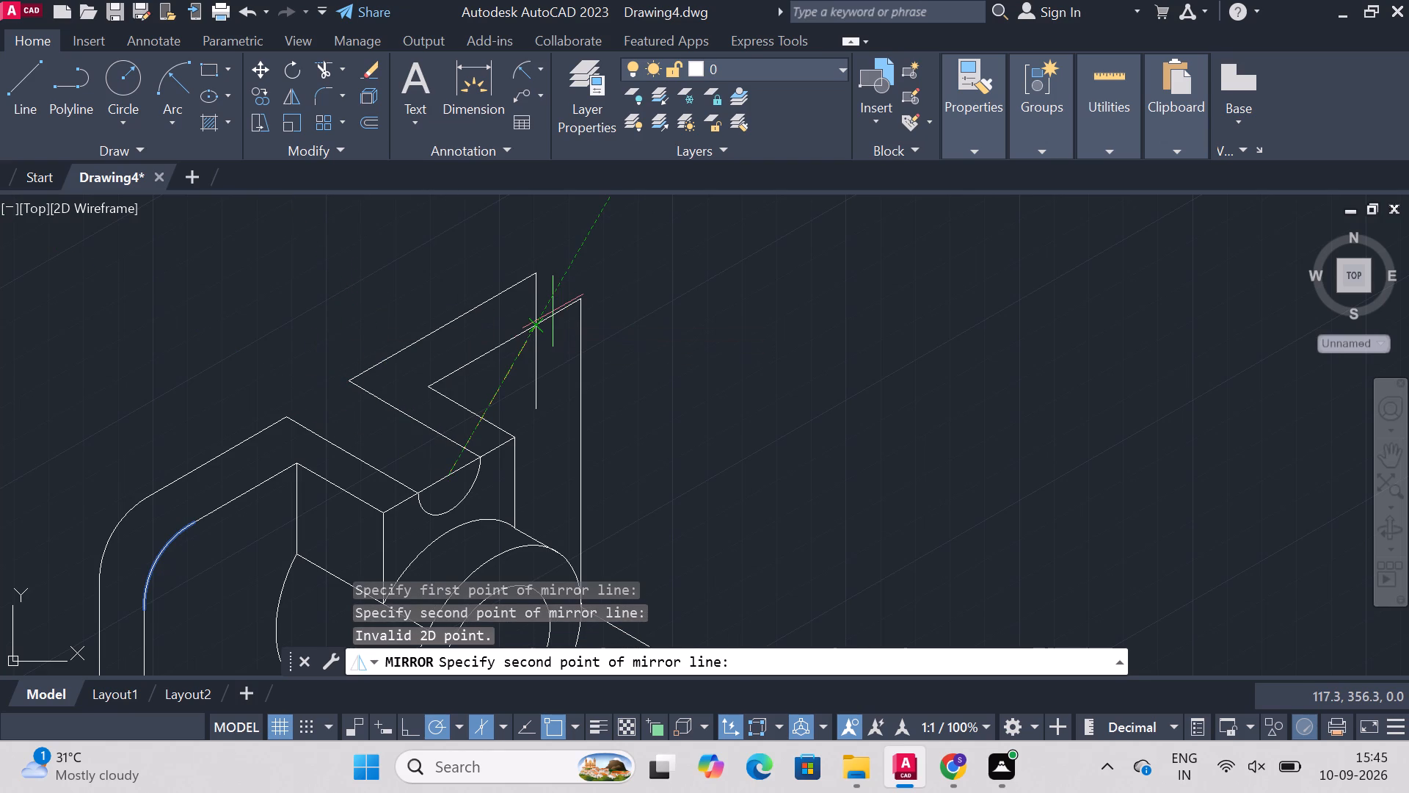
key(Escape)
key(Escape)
Mirror the inner arc of the near rounded corner about a 120° line through its upper endpoint, keeping the original.
text(mi)
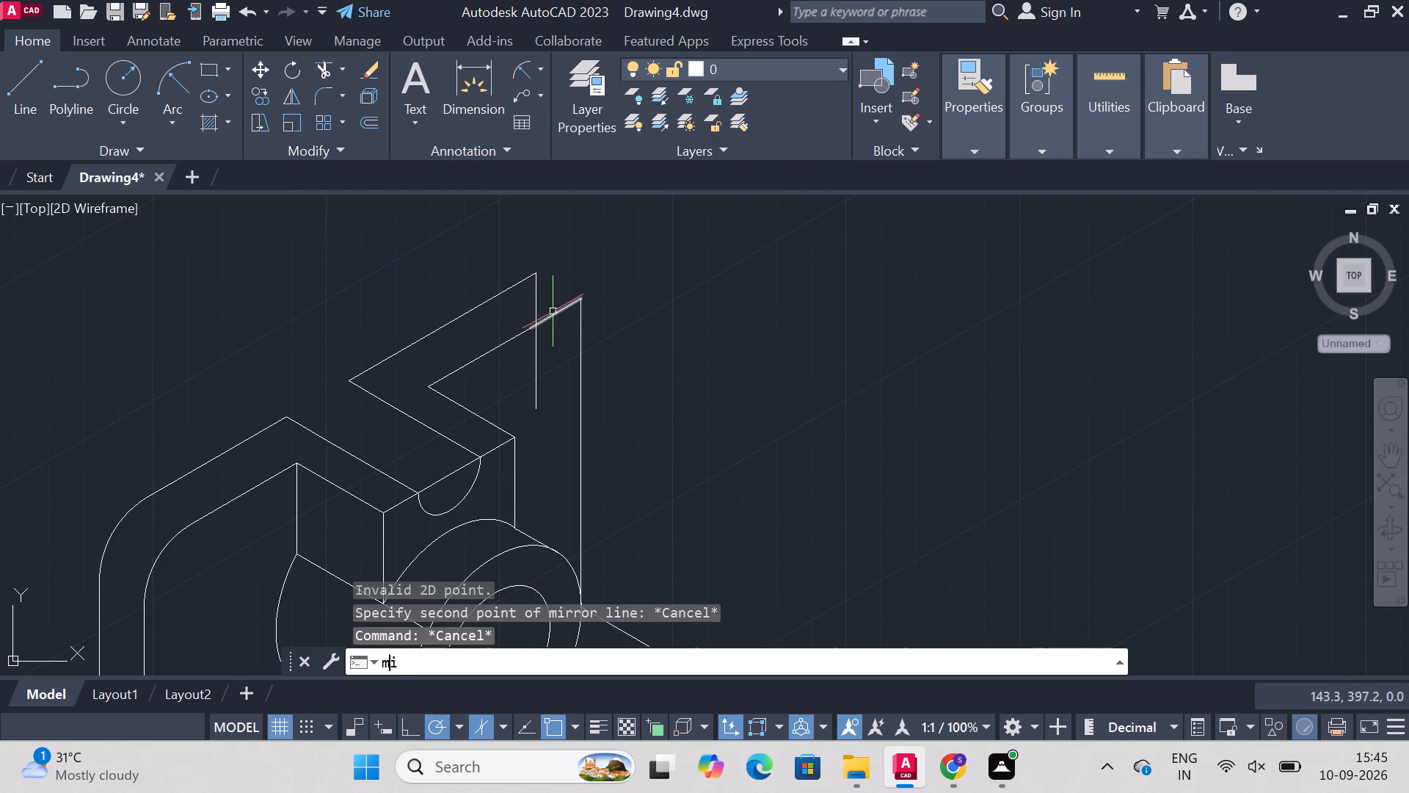
key(space)
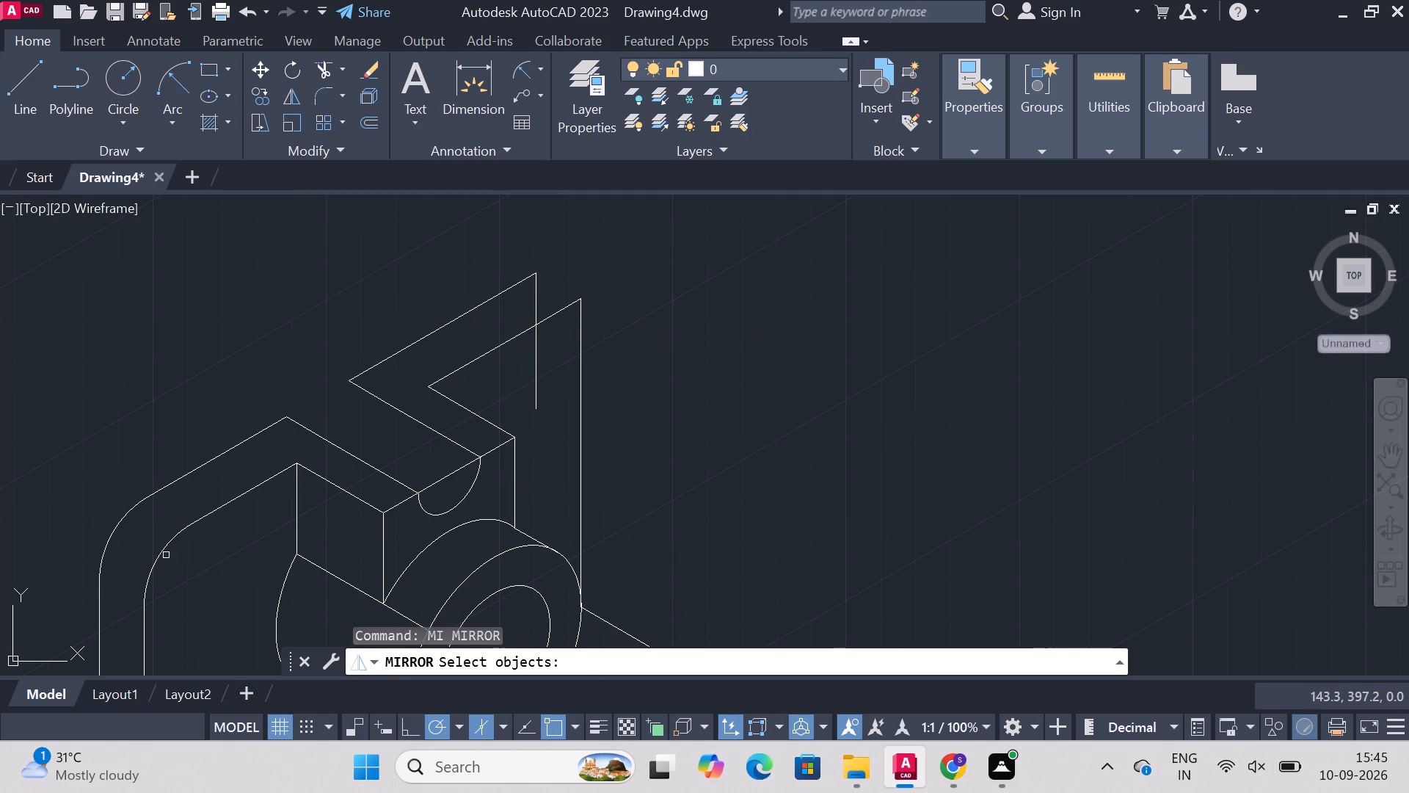
click(159, 555)
key(space)
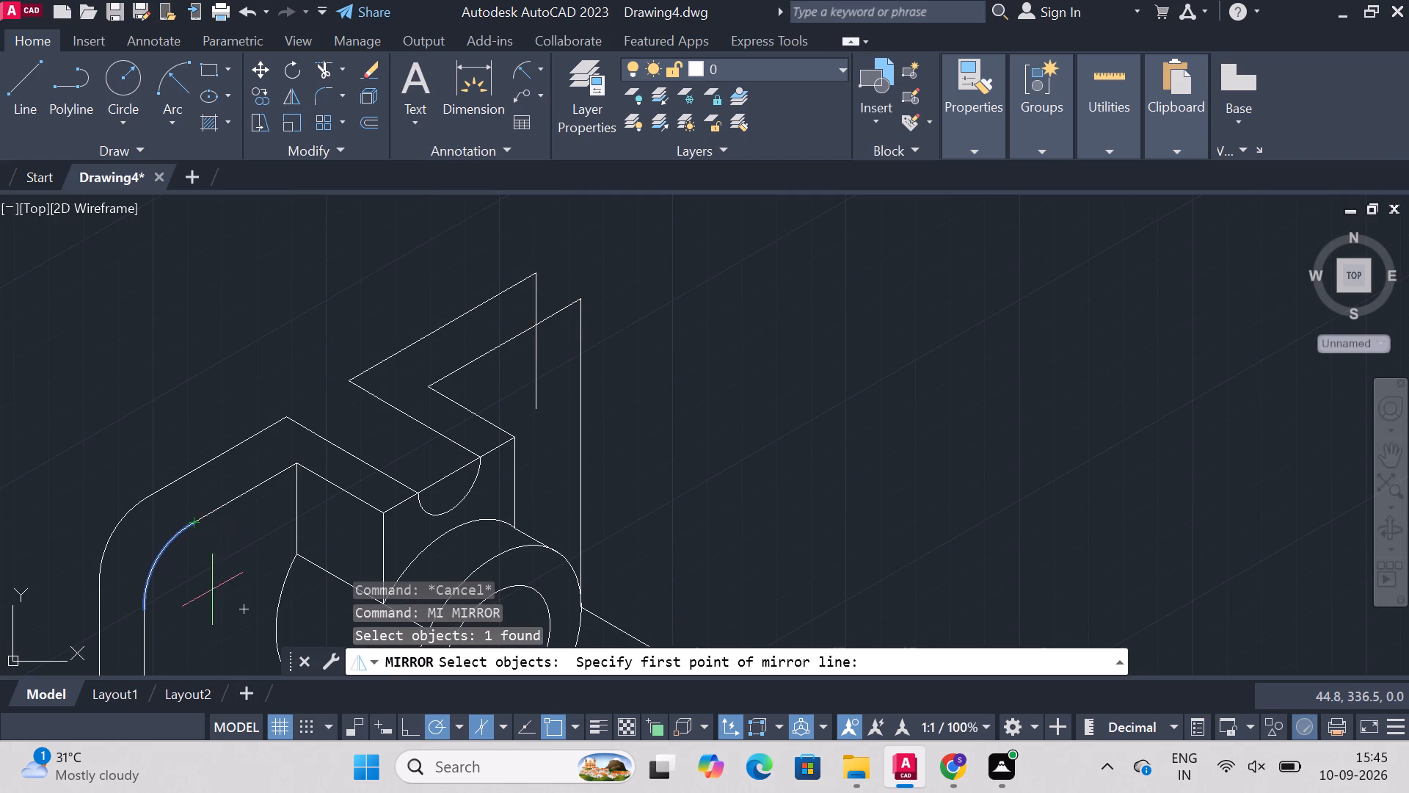
click(199, 521)
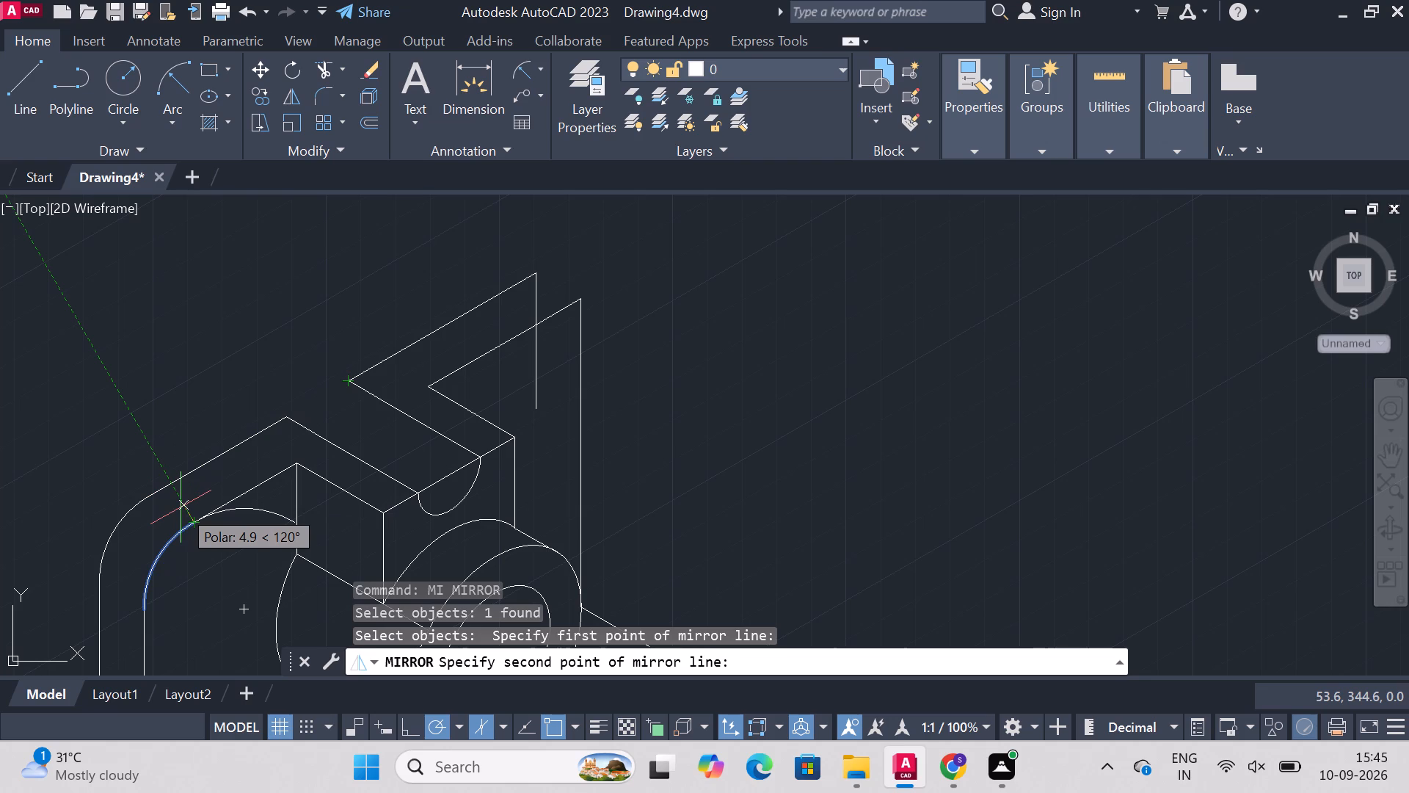
click(181, 507)
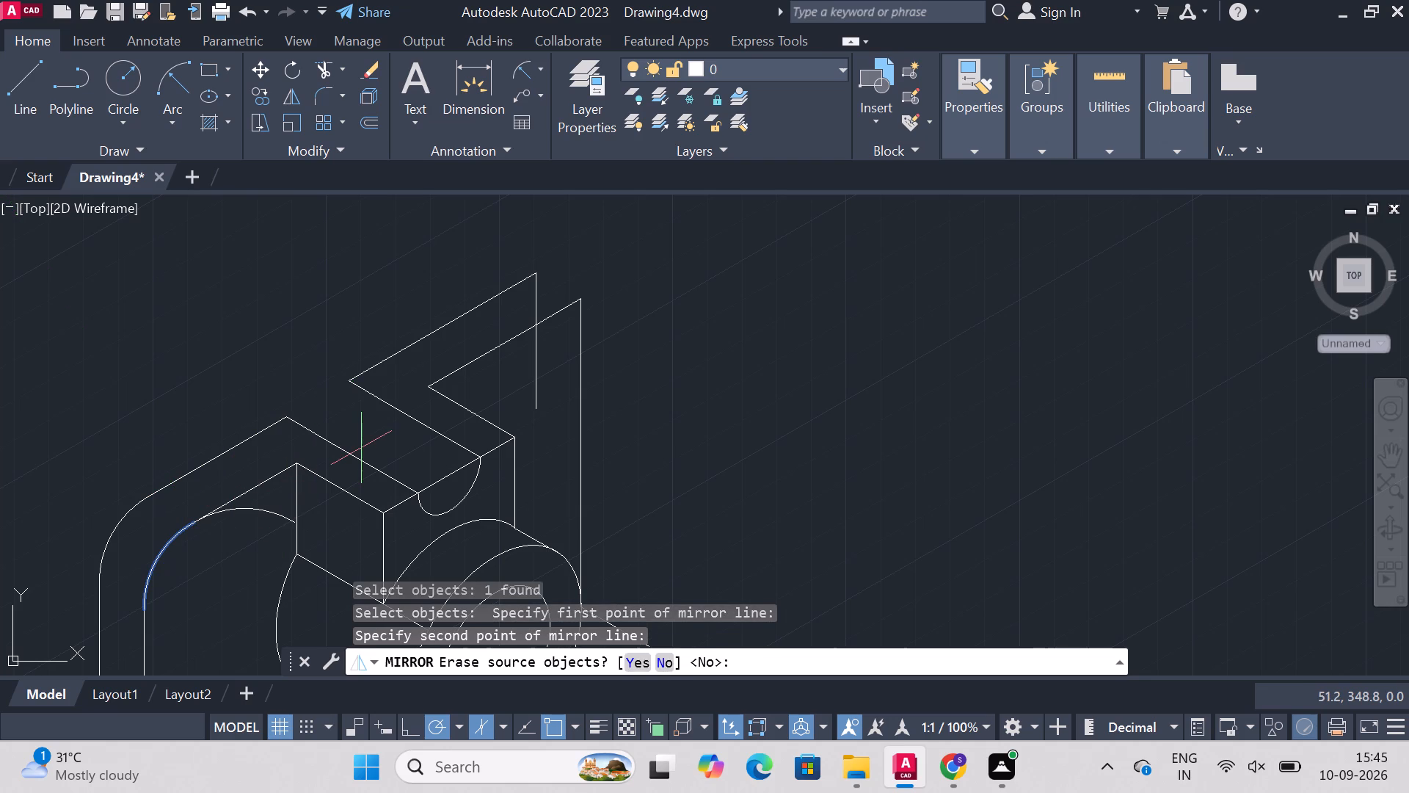
key(space)
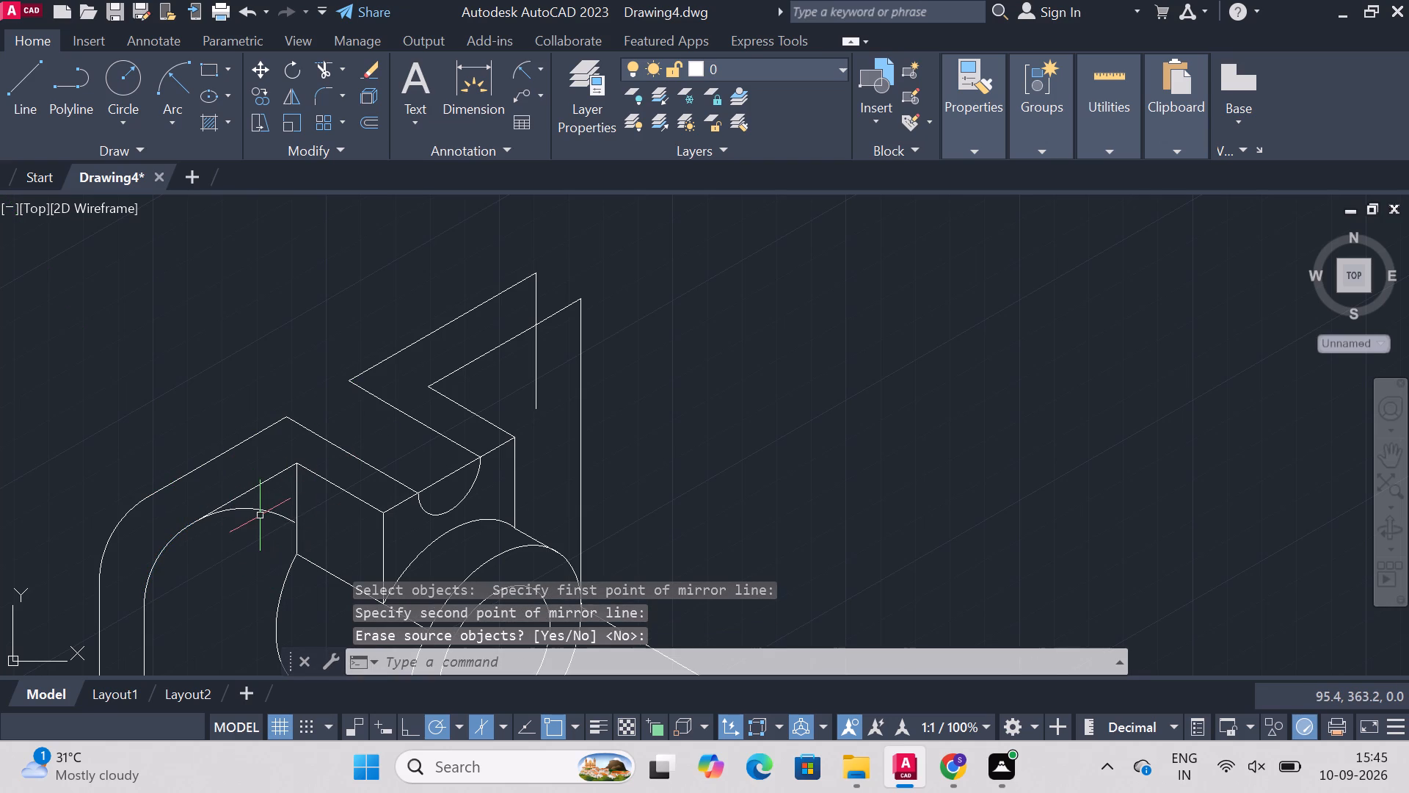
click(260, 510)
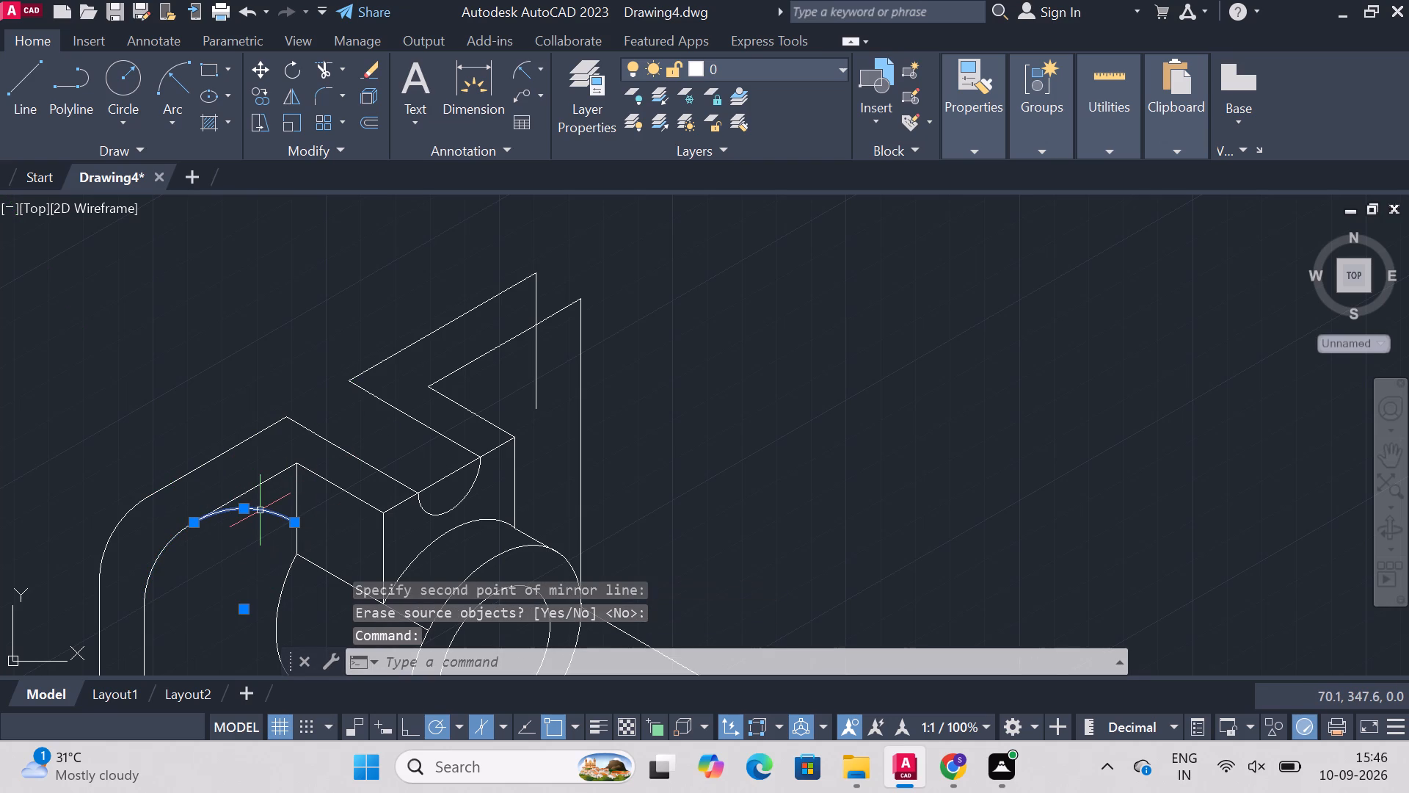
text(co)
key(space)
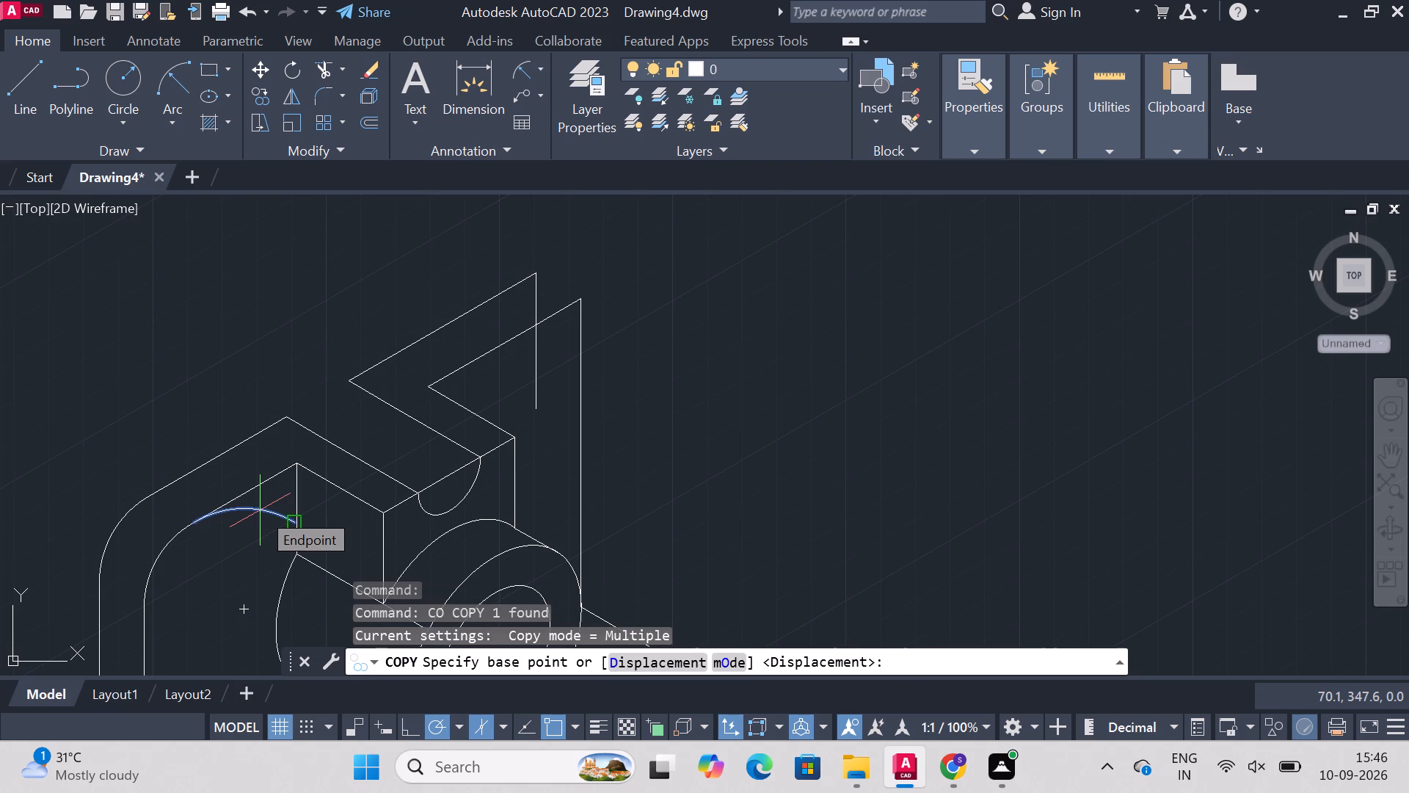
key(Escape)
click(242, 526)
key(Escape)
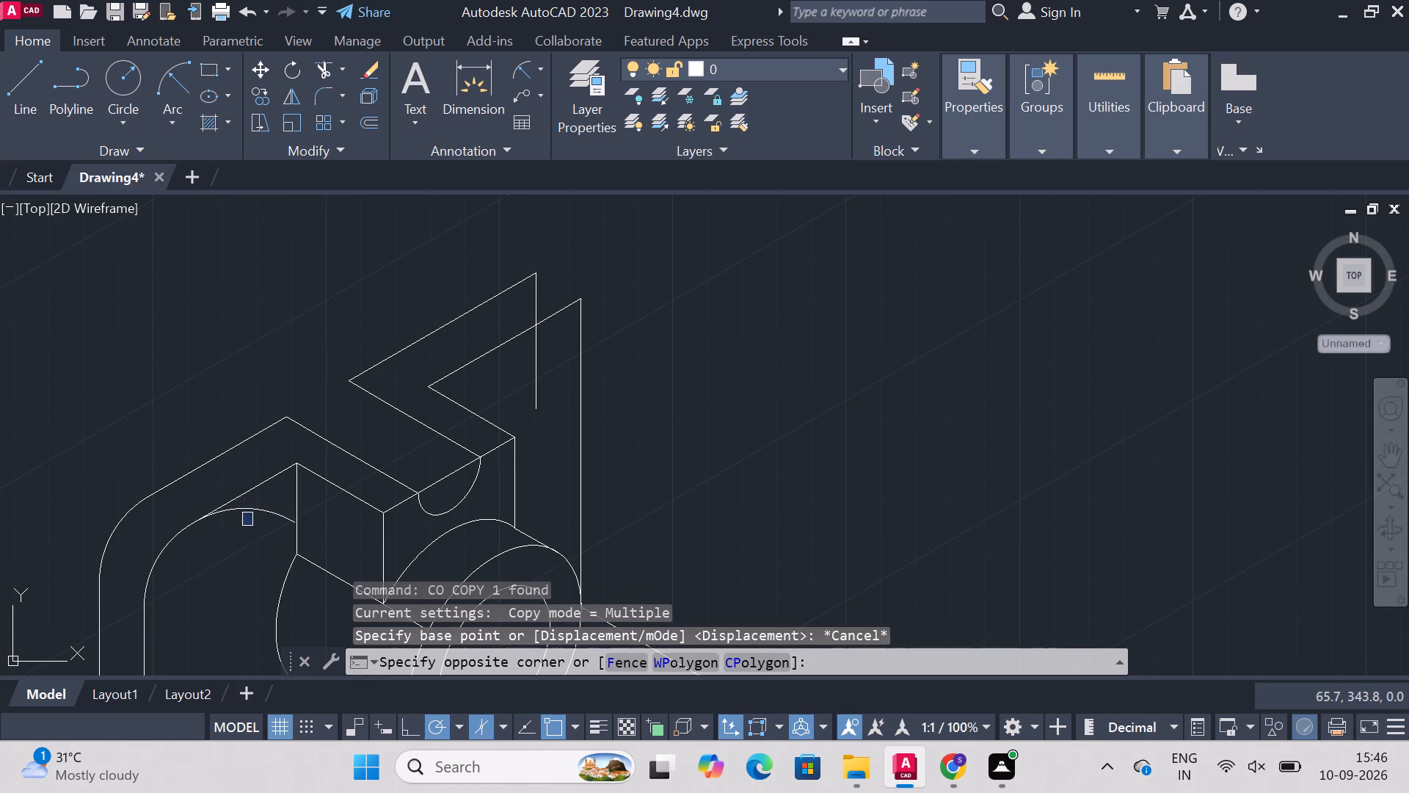
Copy the mirrored arc from its endpoint shared with the original arc, about 82 units at 30°, onto the inner top edge at the far upper corner.
click(259, 510)
text(cop)
key(y)
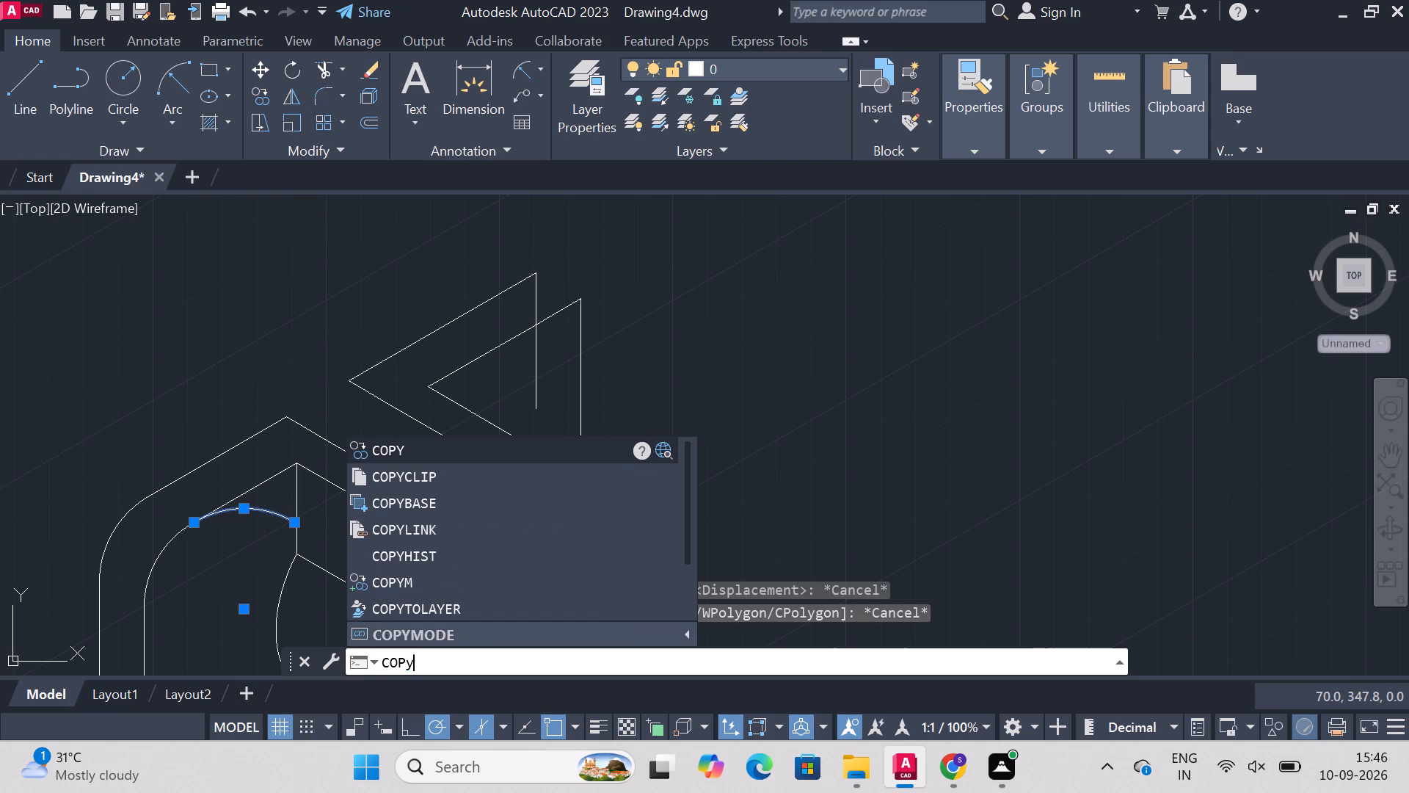
key(Return)
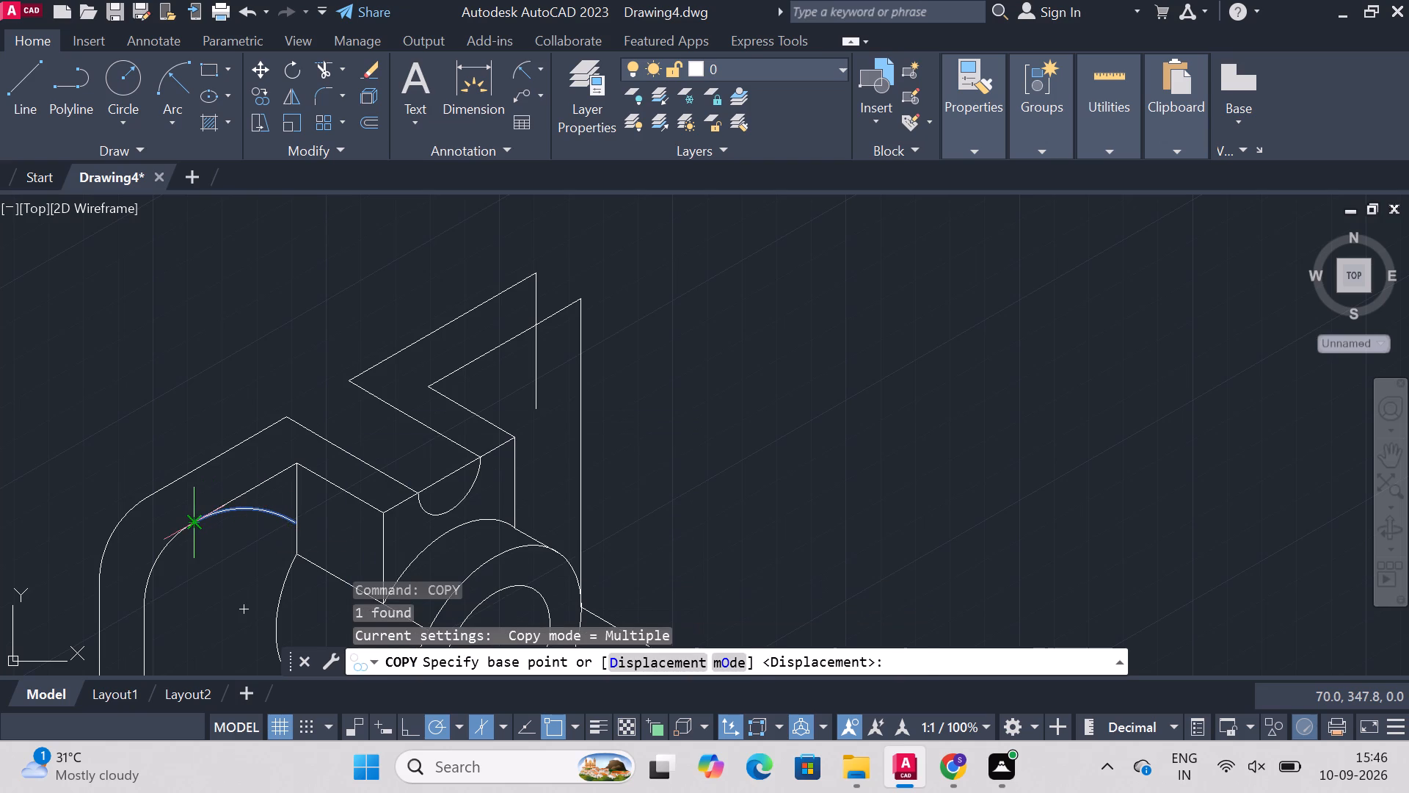
click(194, 517)
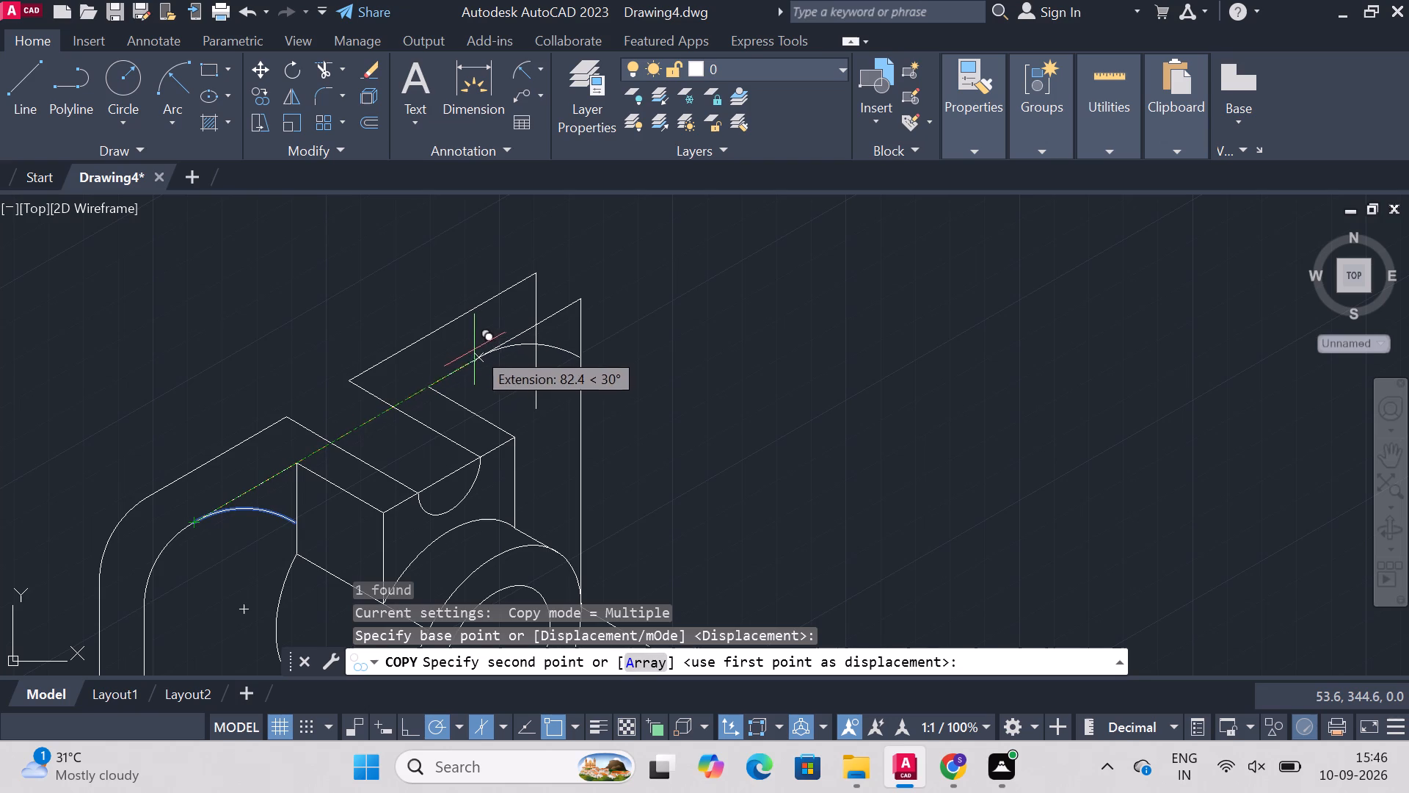
click(476, 350)
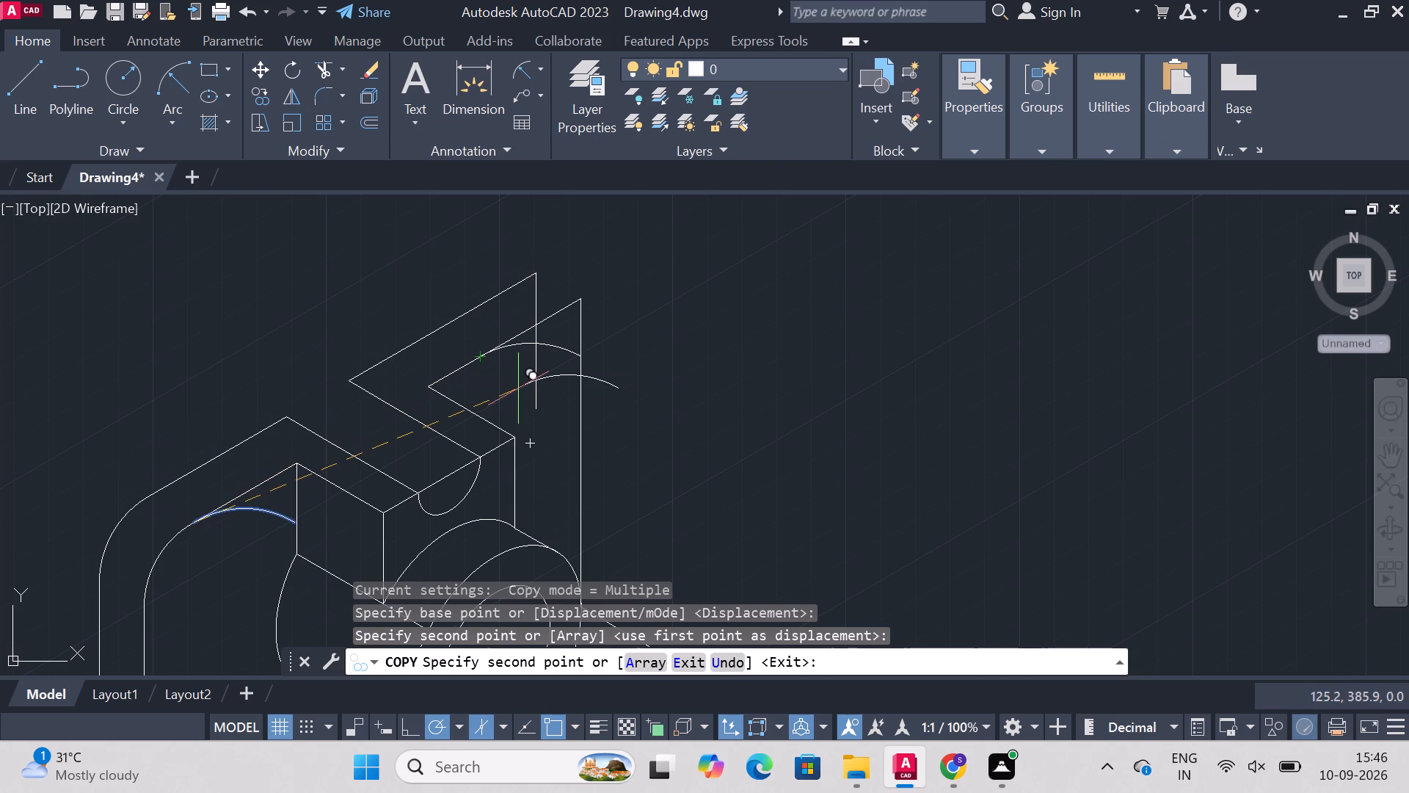
key(1)
key(Escape)
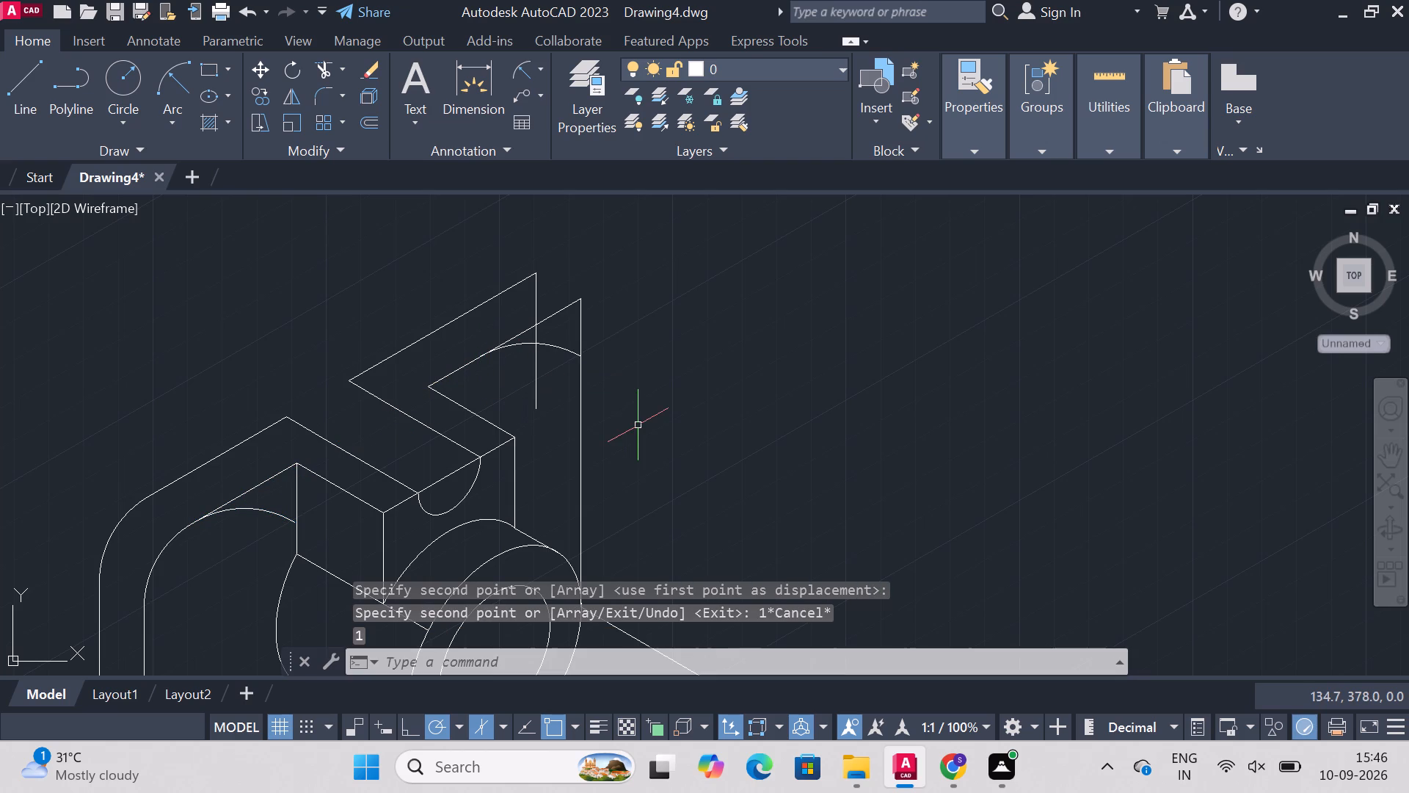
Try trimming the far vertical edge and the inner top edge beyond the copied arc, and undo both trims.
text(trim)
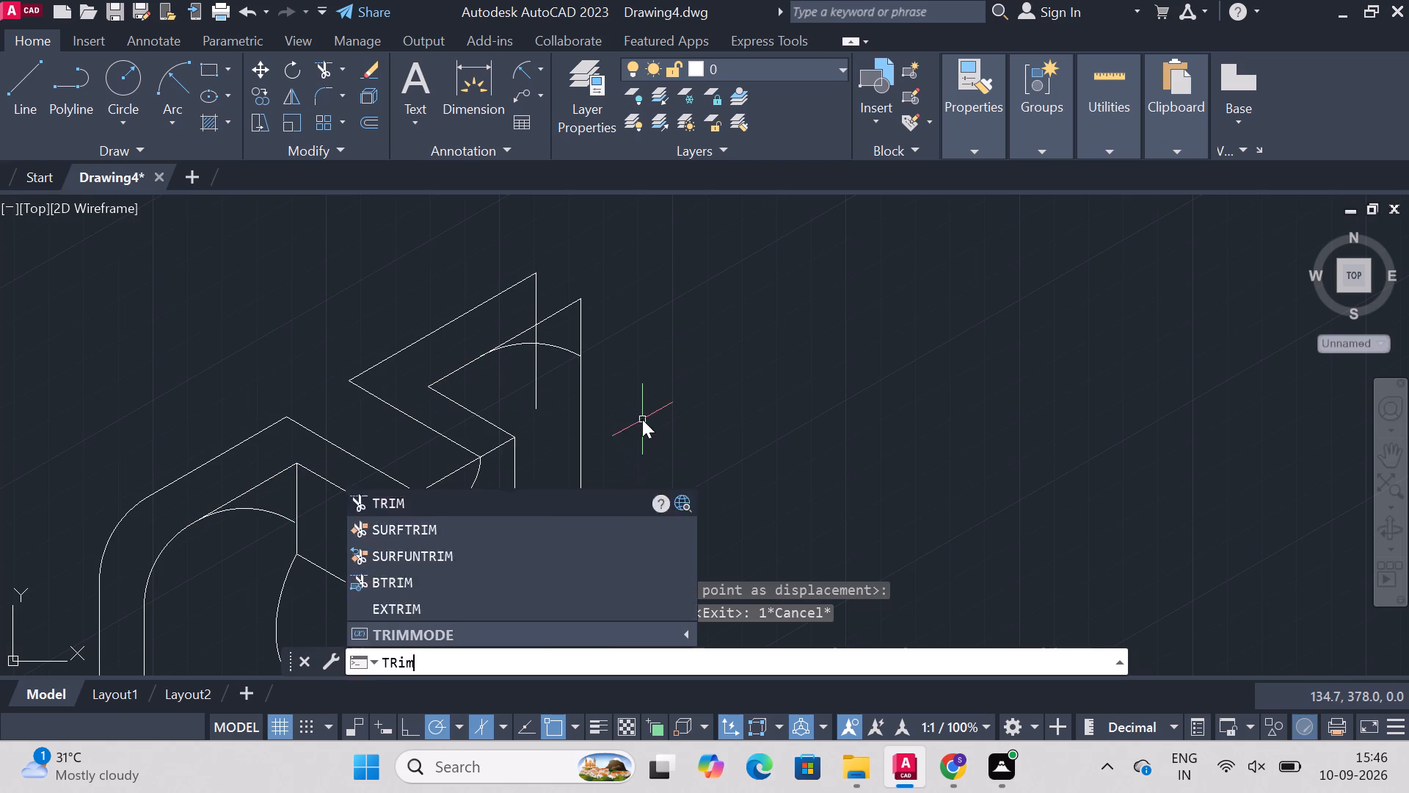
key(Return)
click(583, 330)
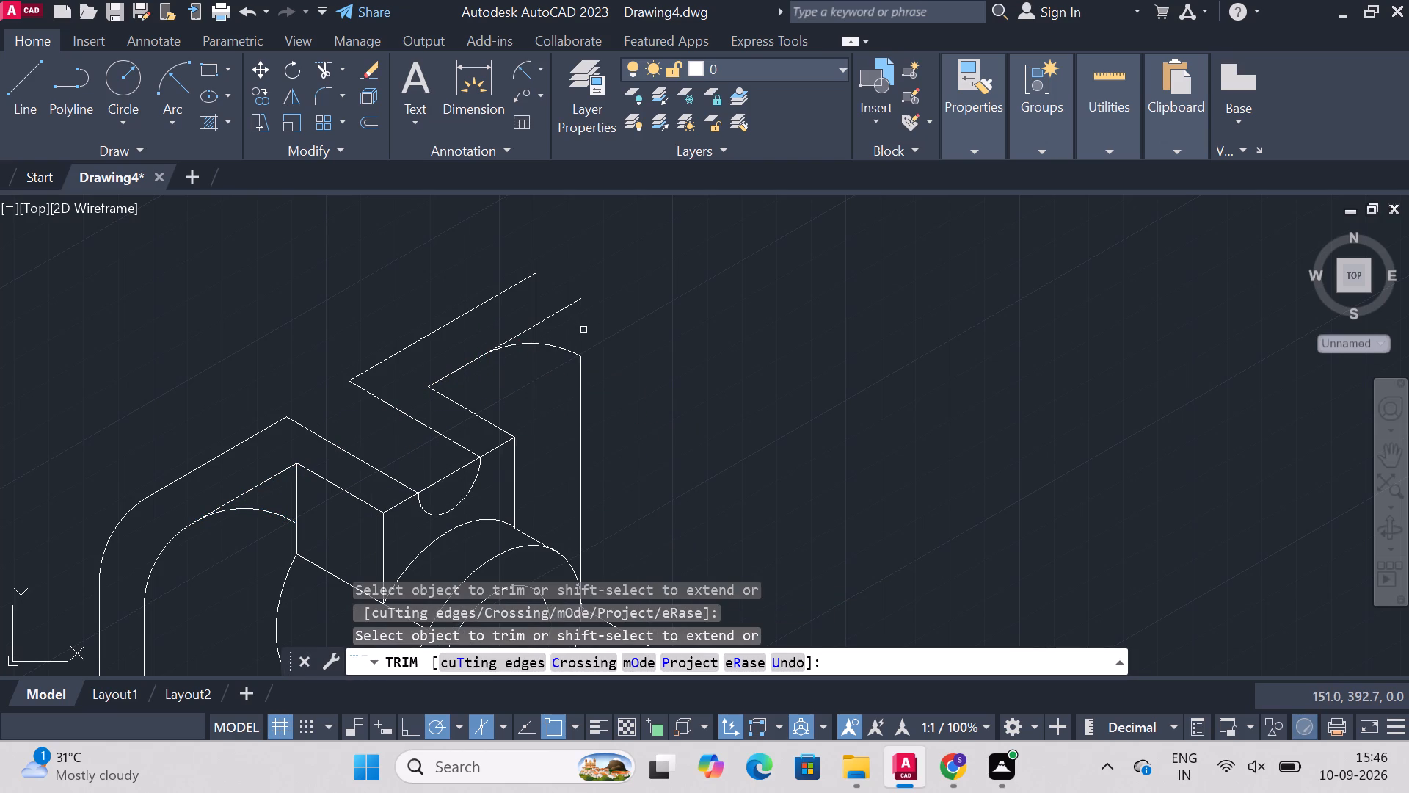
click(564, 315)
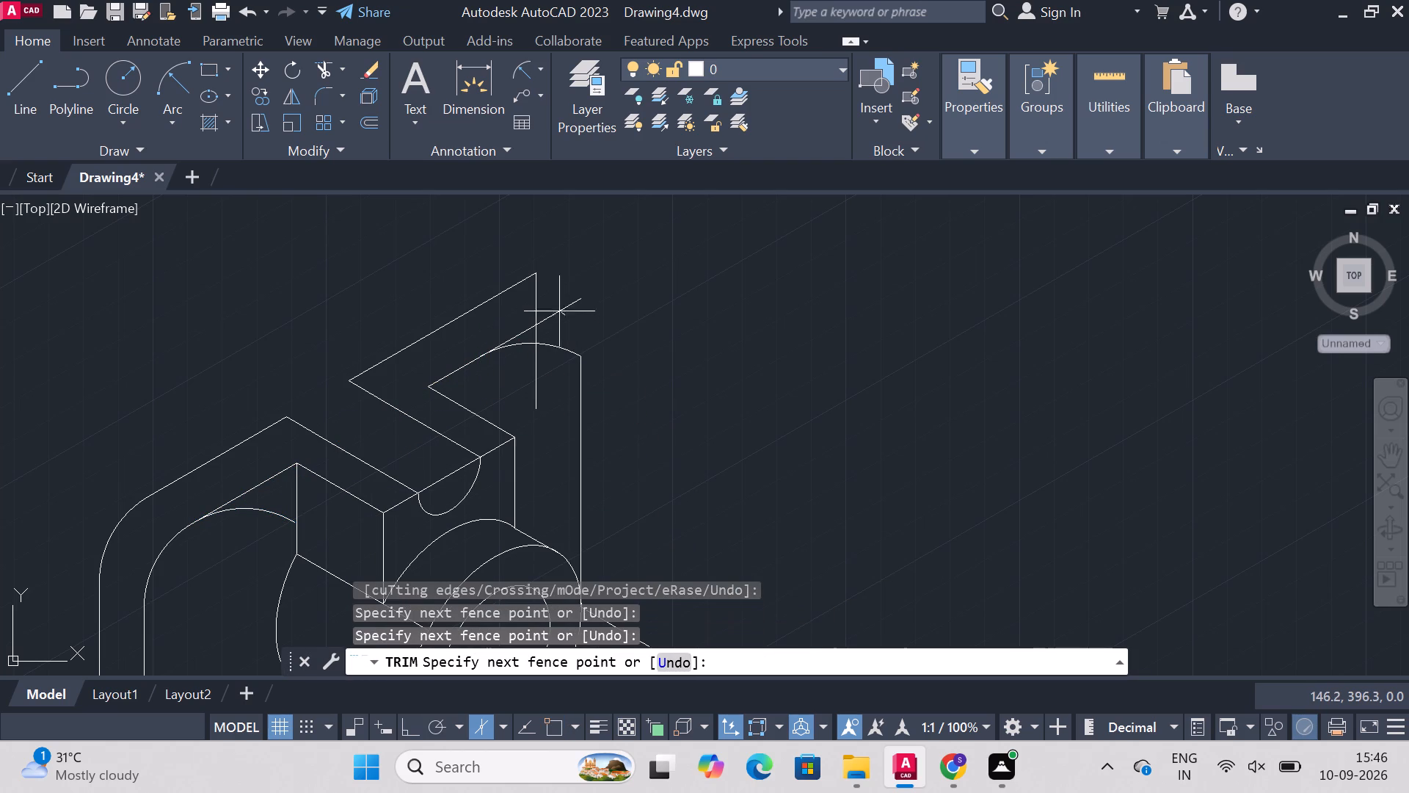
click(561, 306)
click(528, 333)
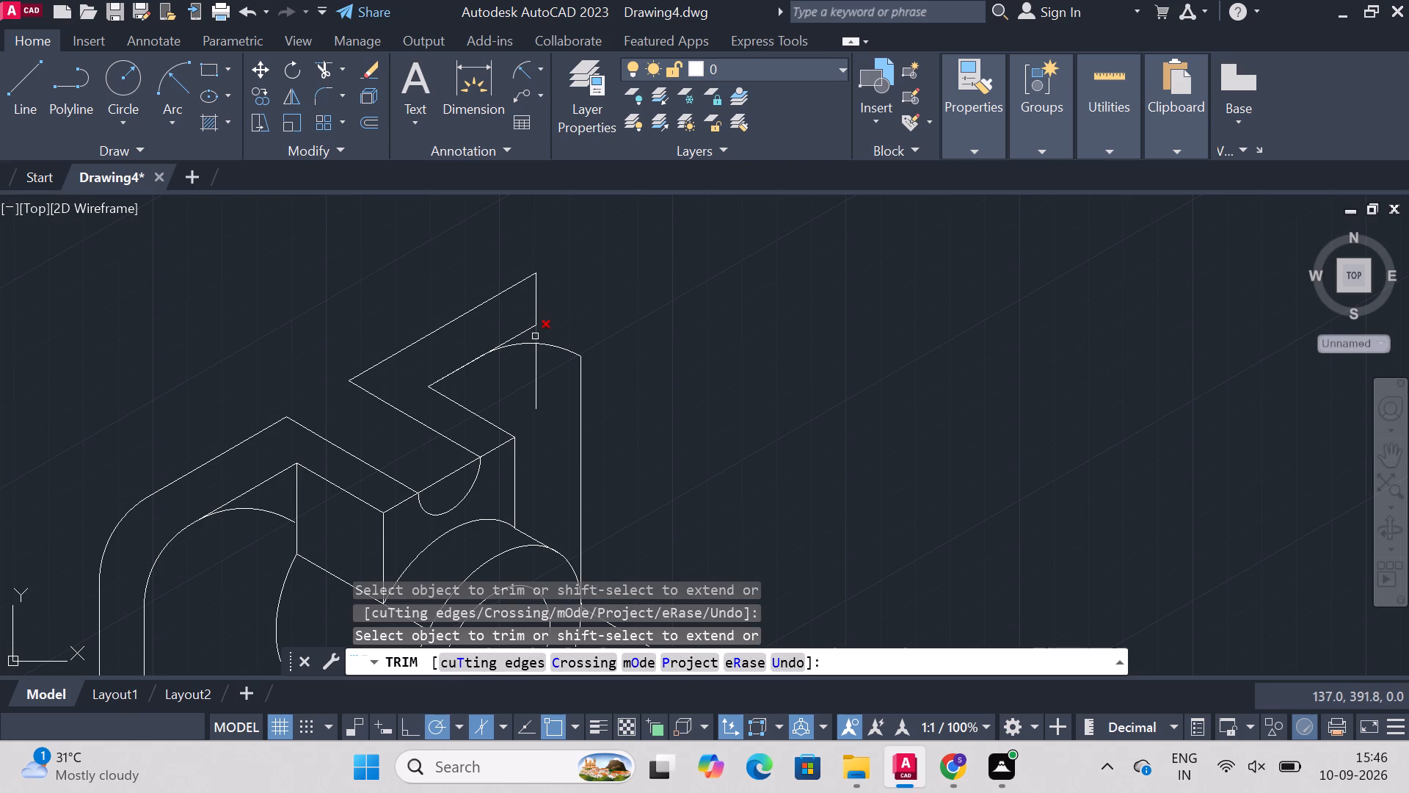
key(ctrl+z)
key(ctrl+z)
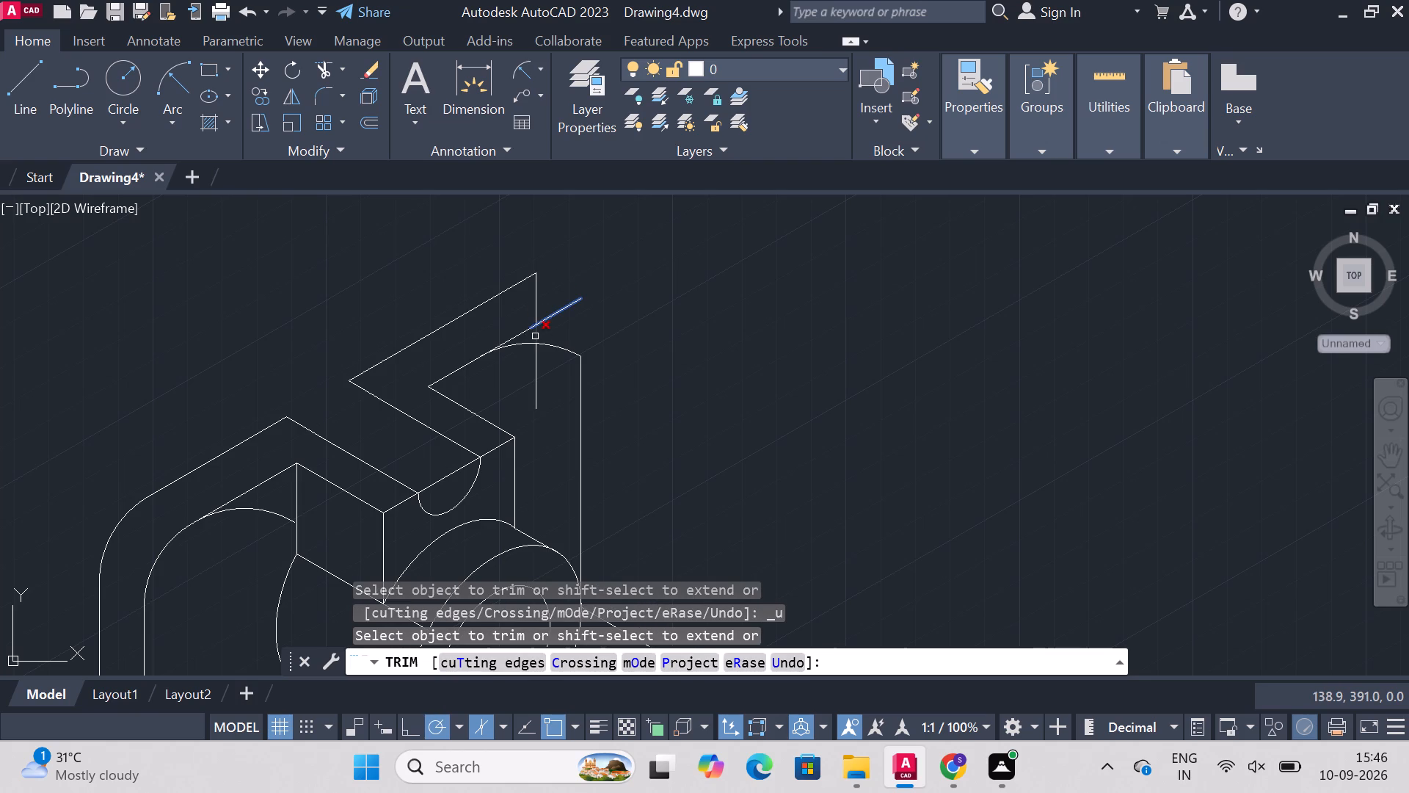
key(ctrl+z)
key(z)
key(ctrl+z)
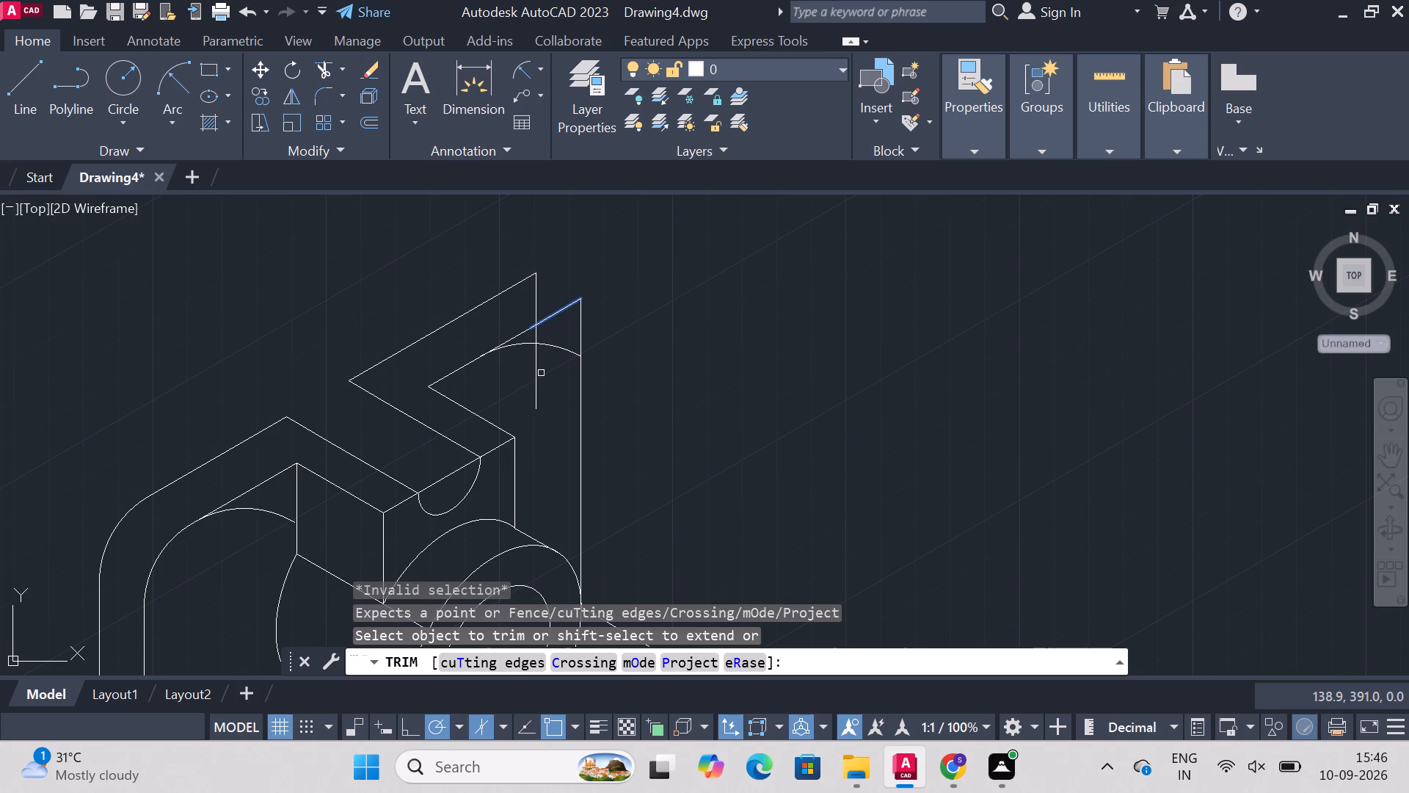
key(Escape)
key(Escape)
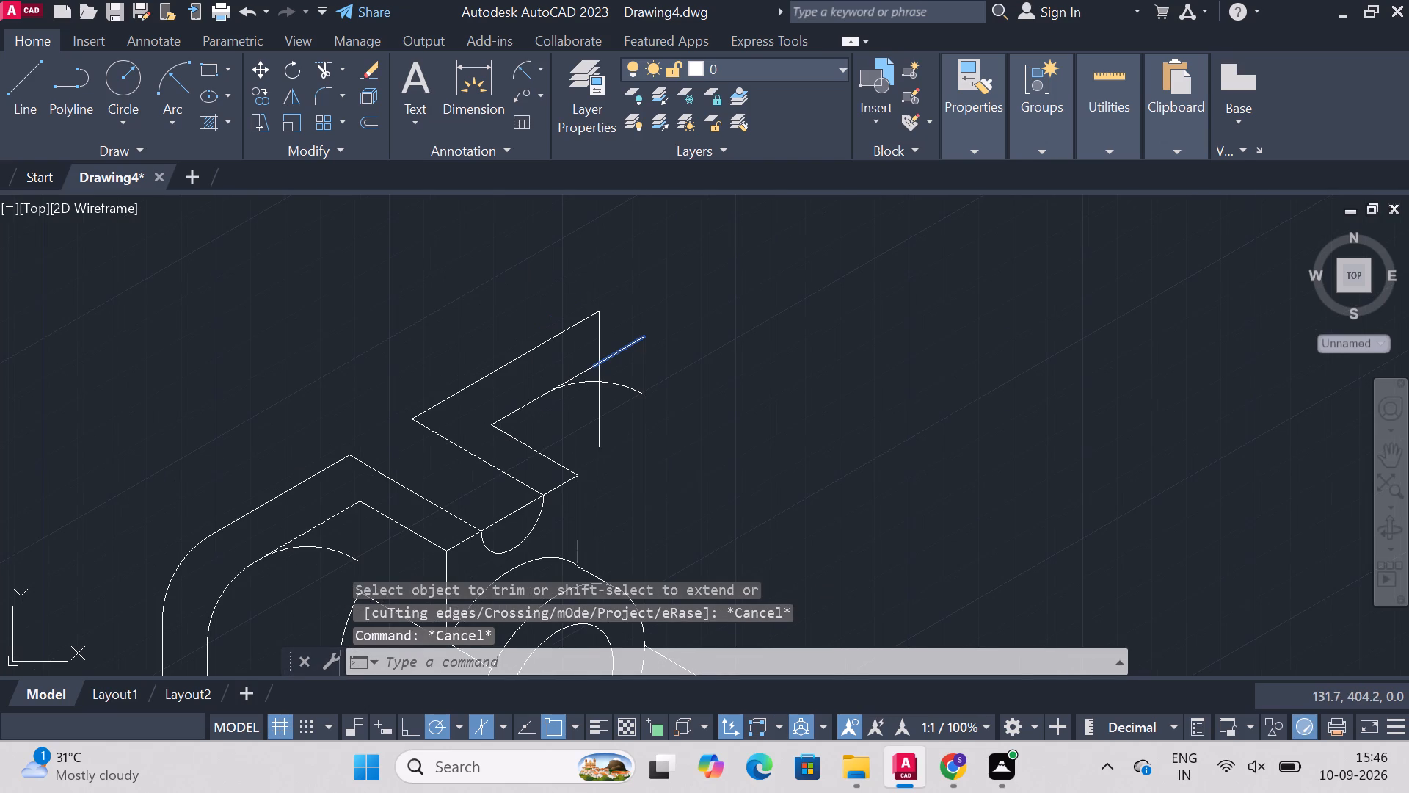
Trim away both far vertical edges, the copied arc and the inner top edge above the arc at the far upper corner.
text(trim)
key(Return)
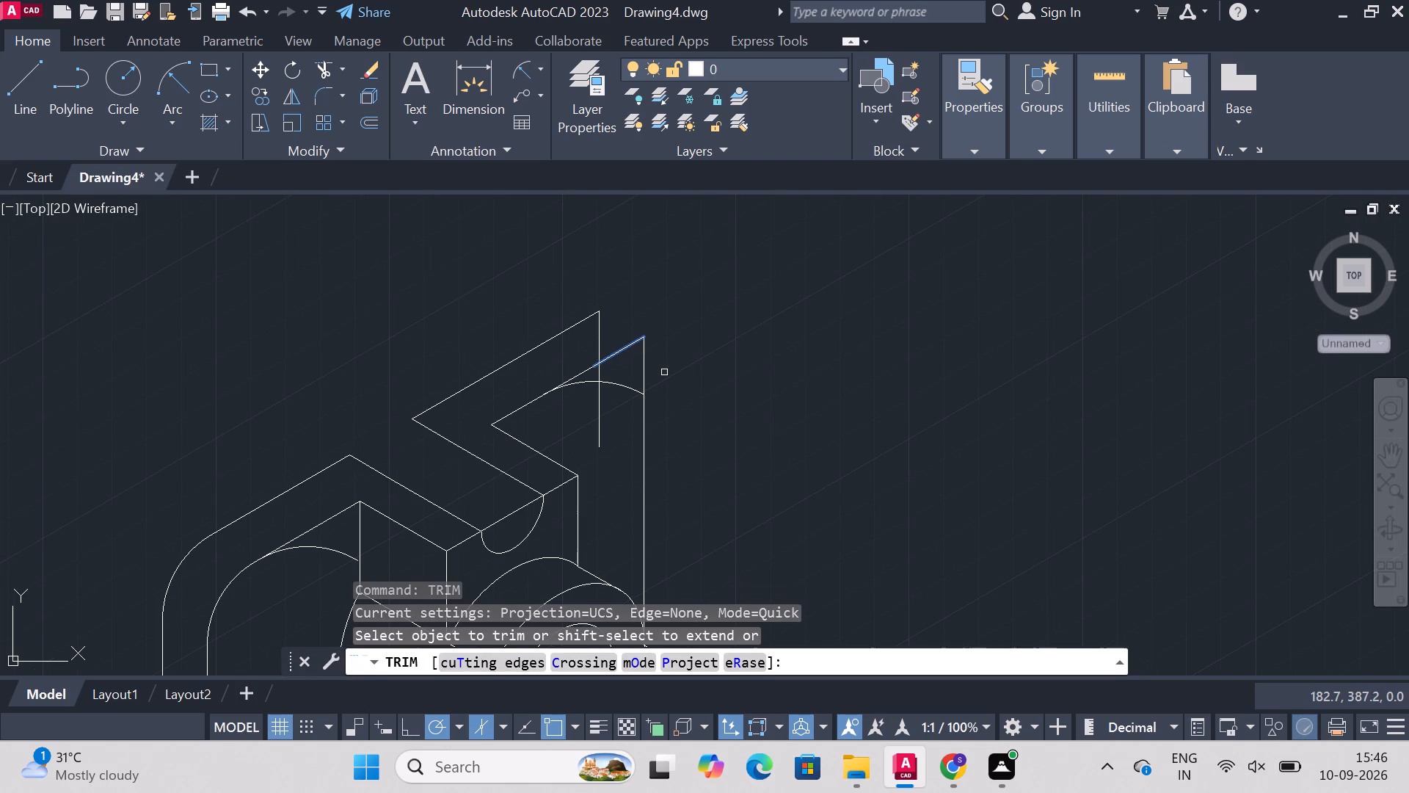
click(641, 369)
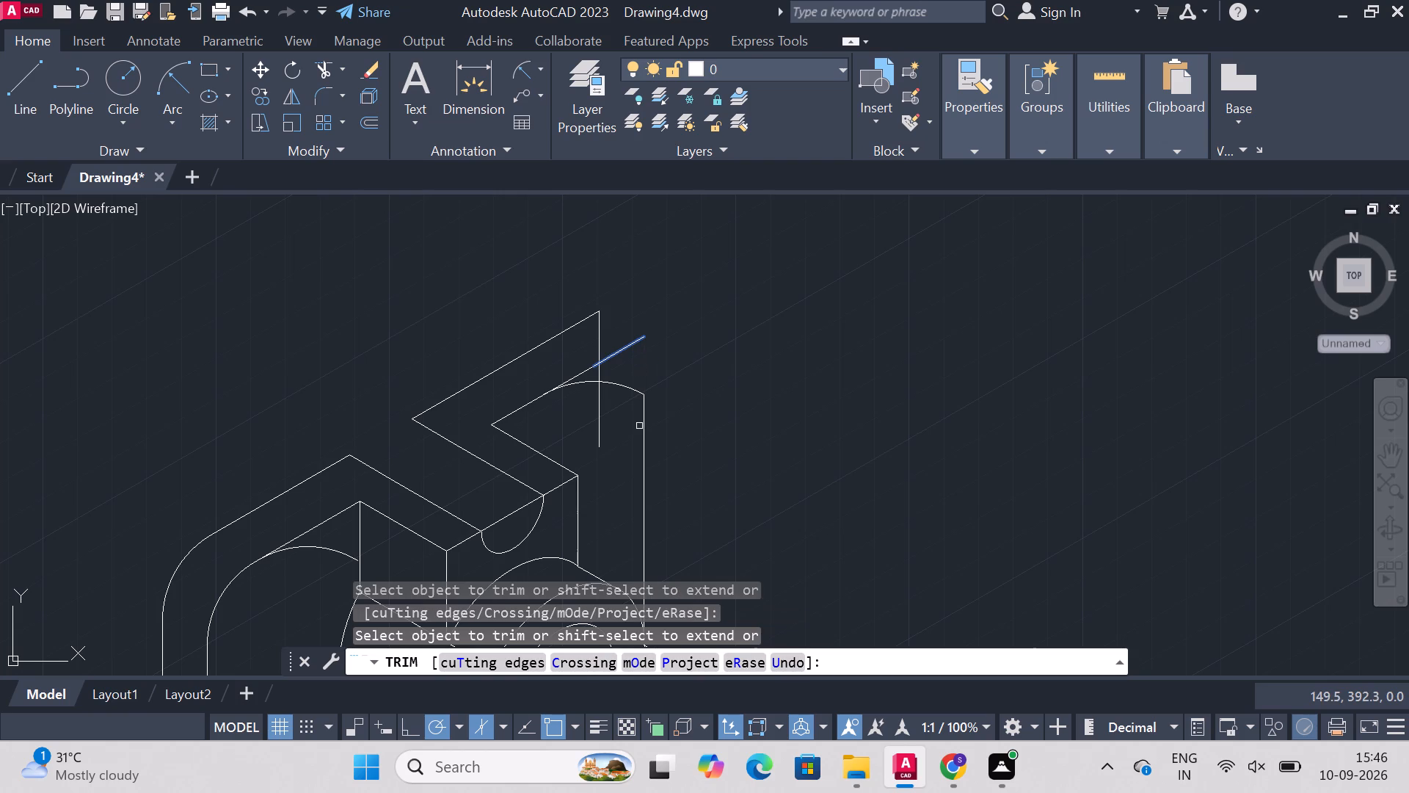
click(643, 427)
click(632, 393)
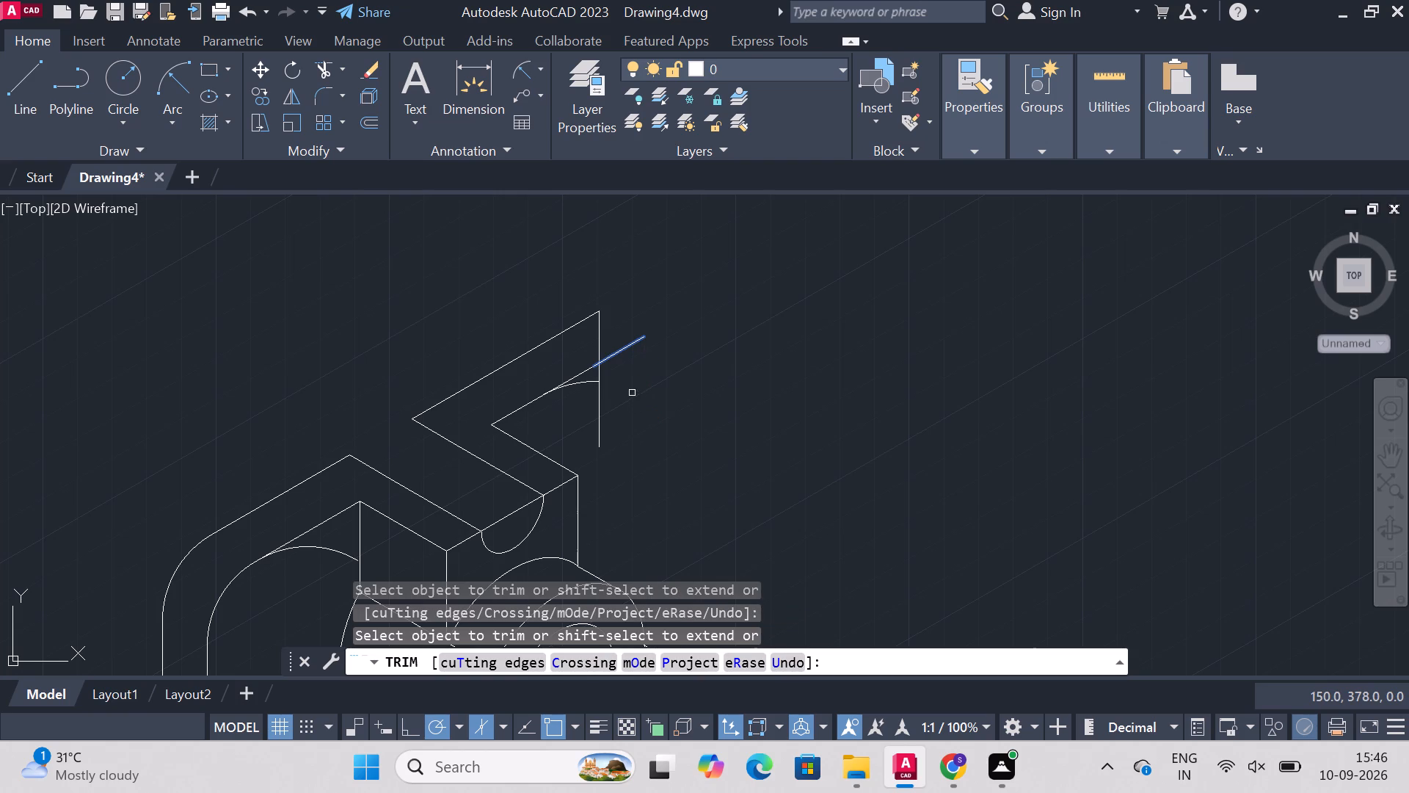
click(618, 353)
click(593, 367)
click(593, 367)
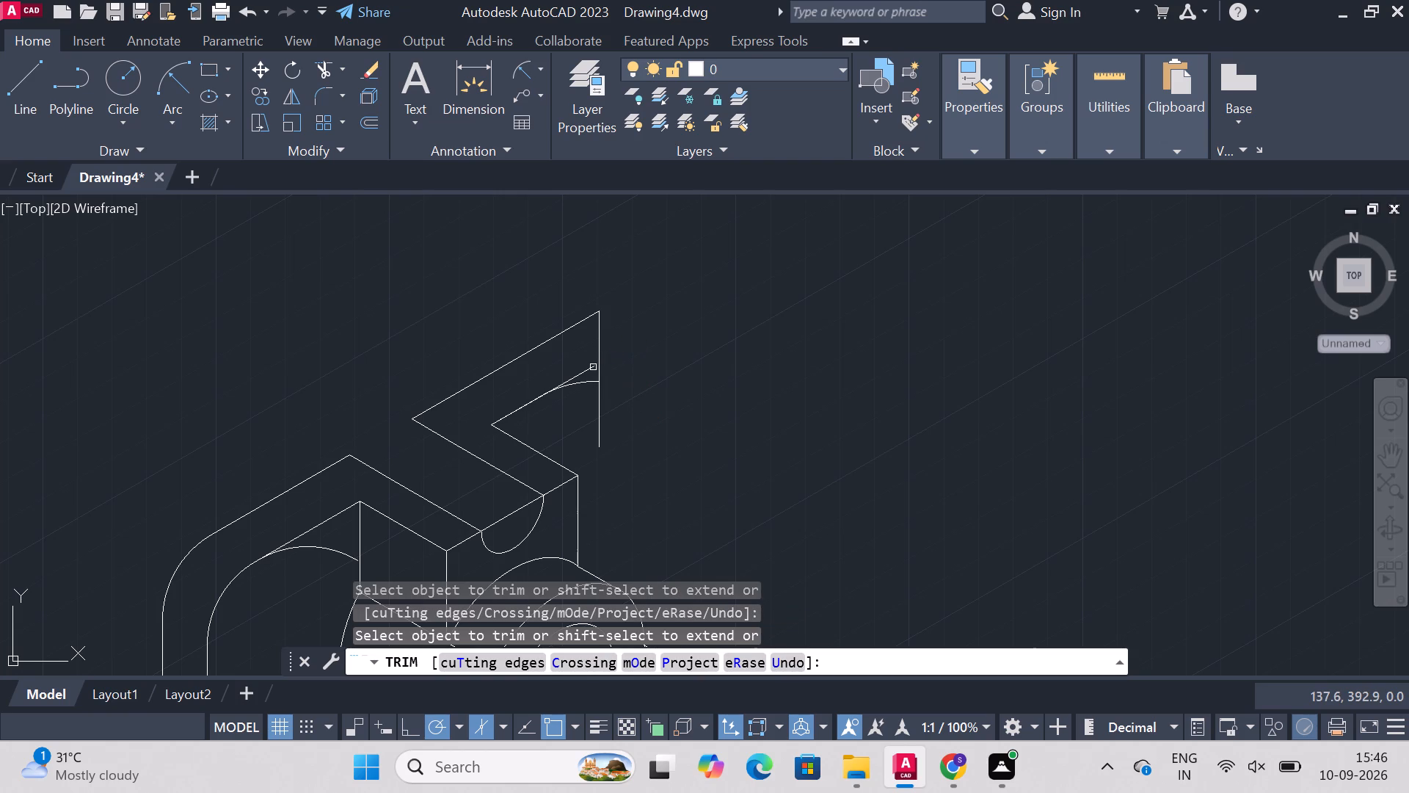
click(583, 370)
click(600, 355)
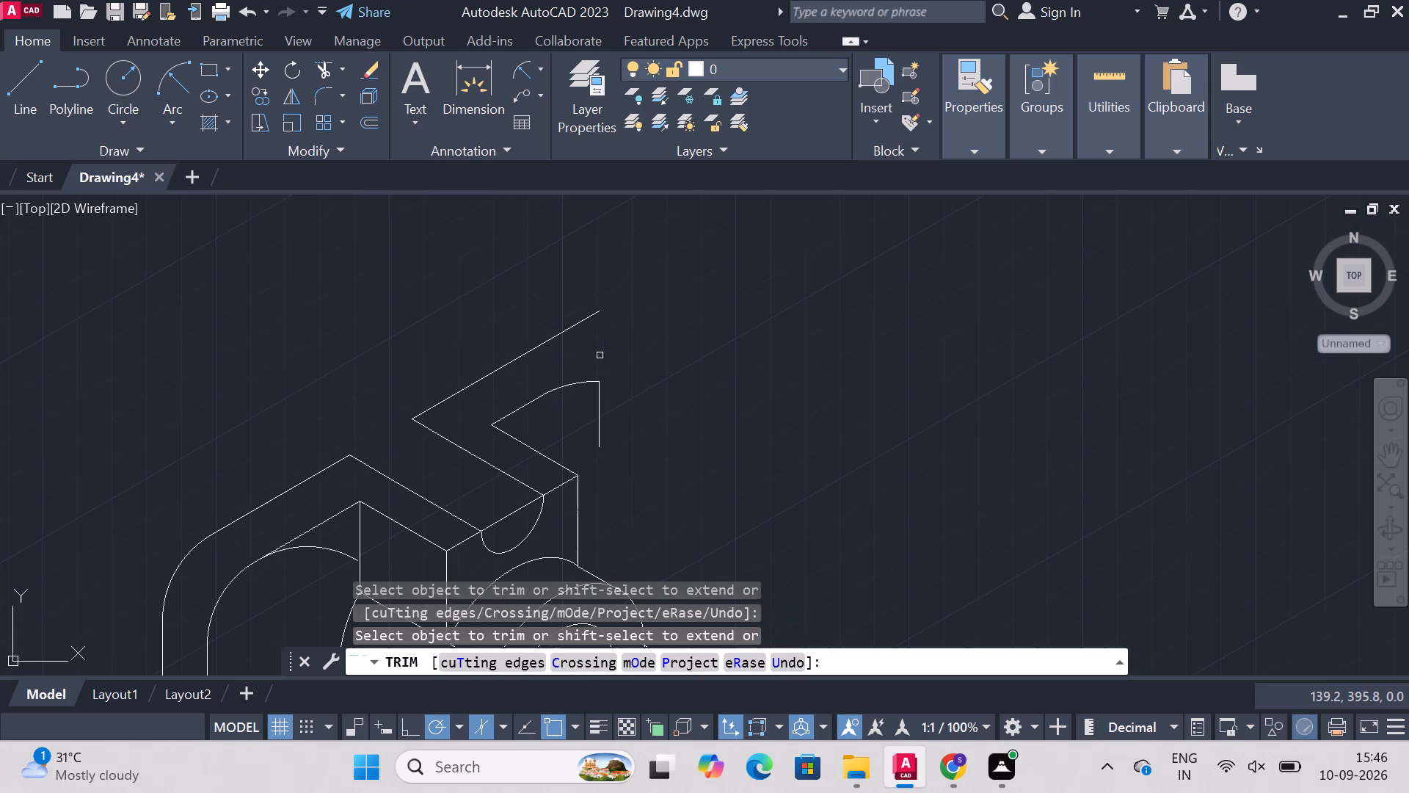
click(602, 405)
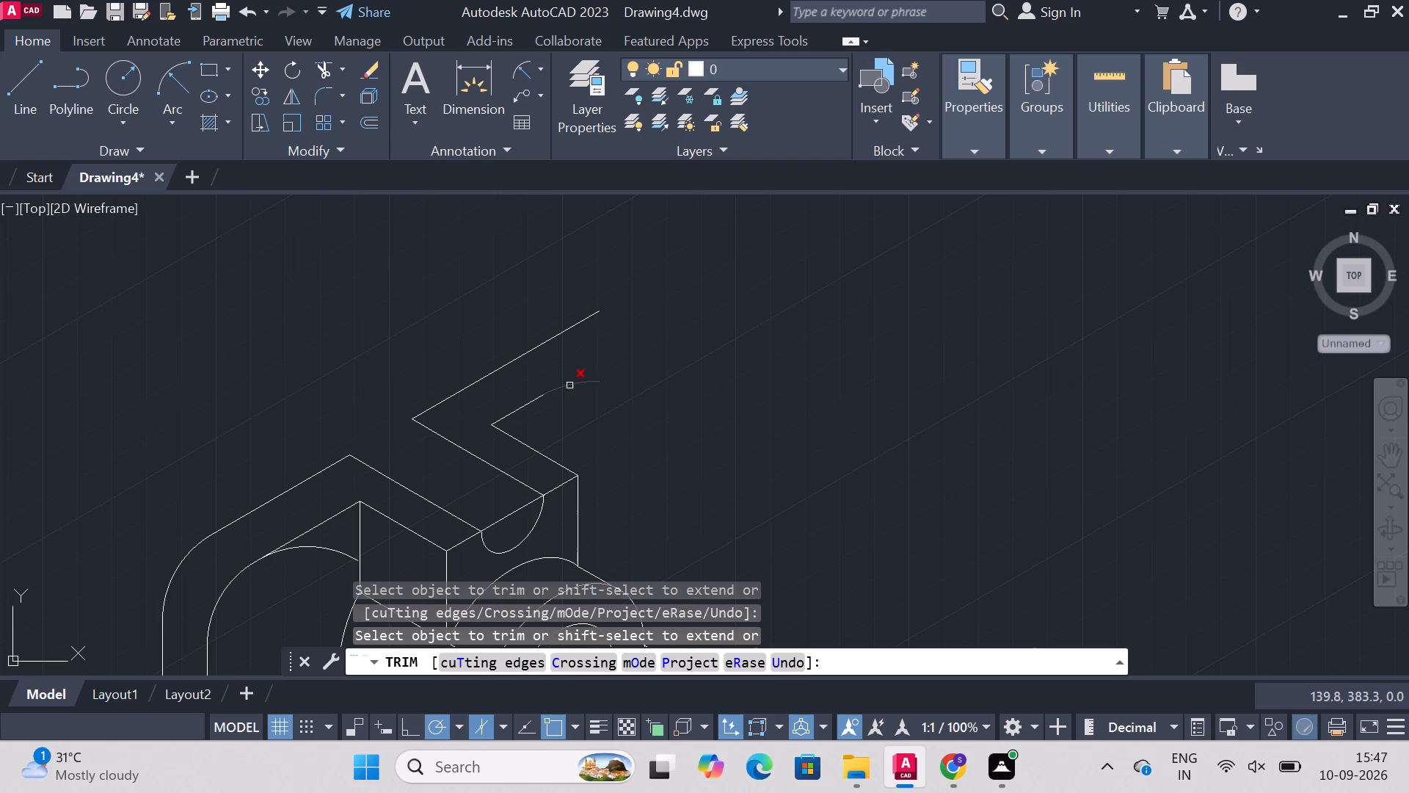
click(569, 383)
key(Escape)
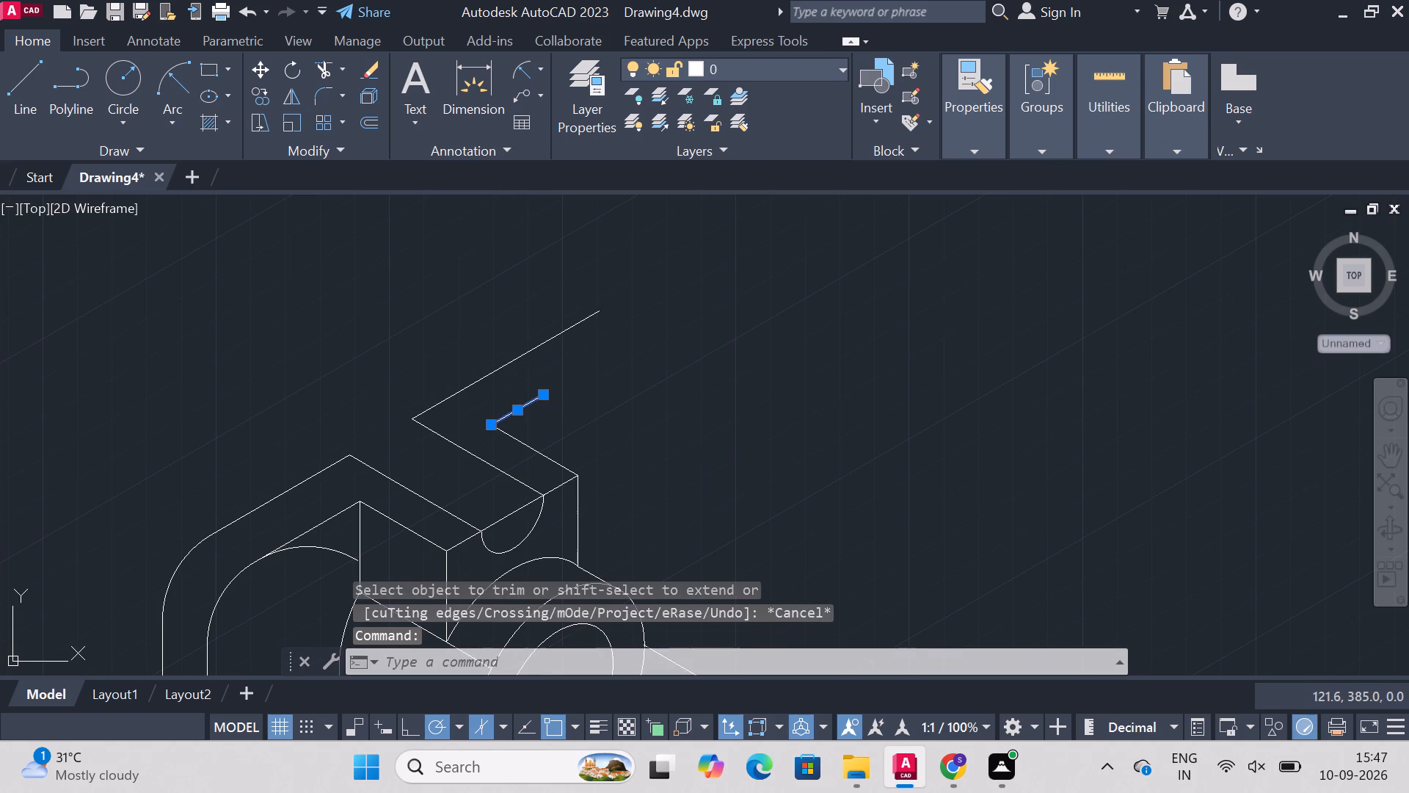
Erase the short leftover line segments of the inner top edge beside the notch.
key(Delete)
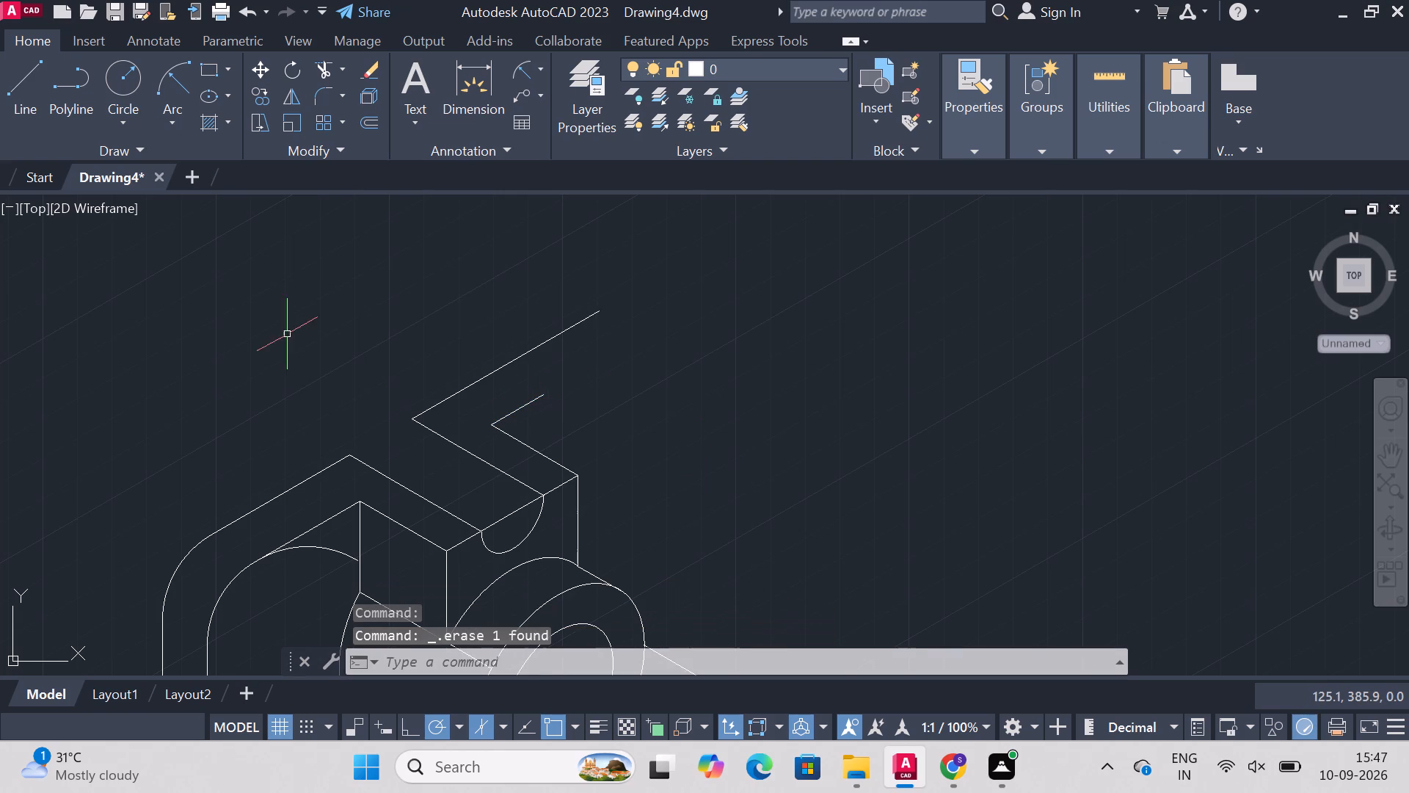
click(517, 409)
key(Delete)
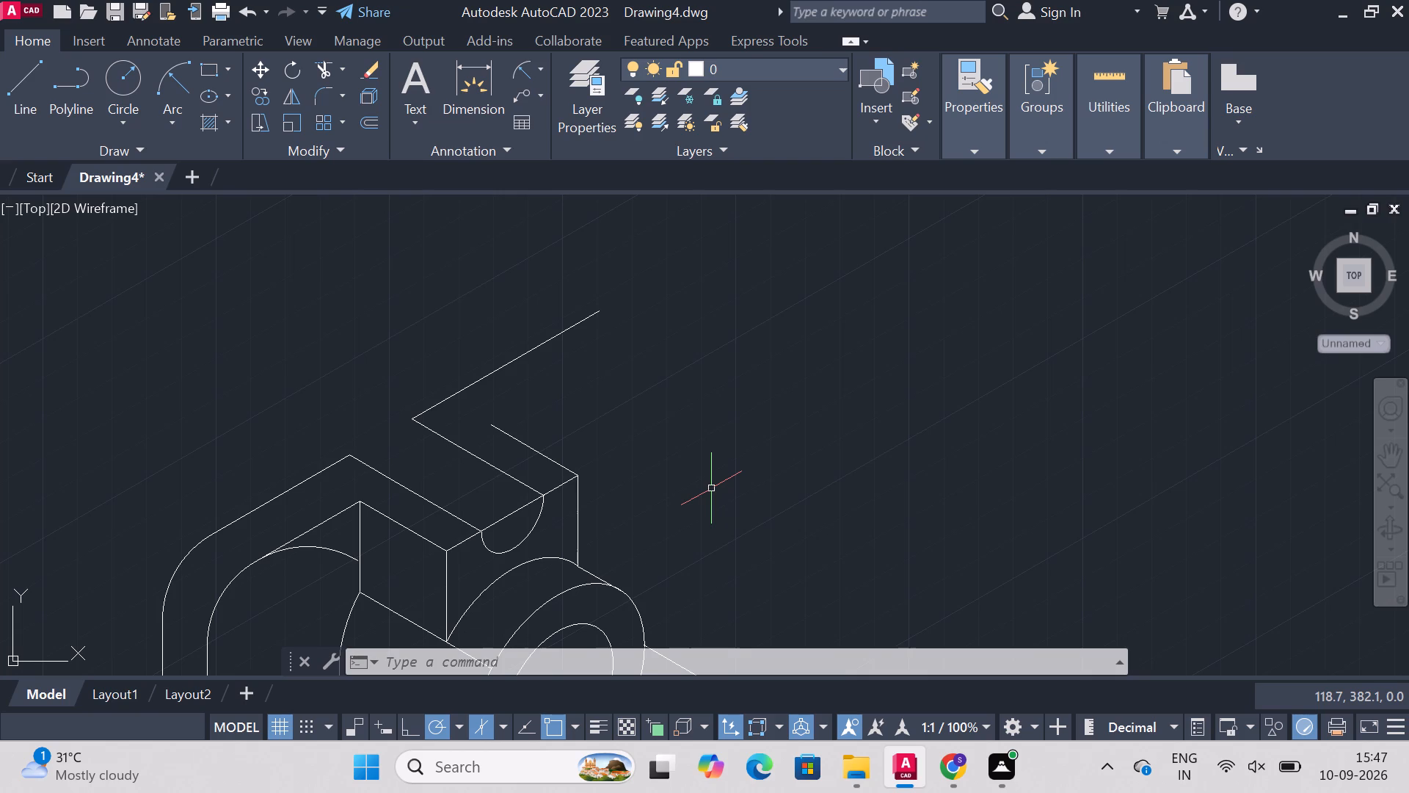
Erase the mirrored arc at the near rounded corner, leaving the original corner arc.
click(322, 546)
key(Delete)
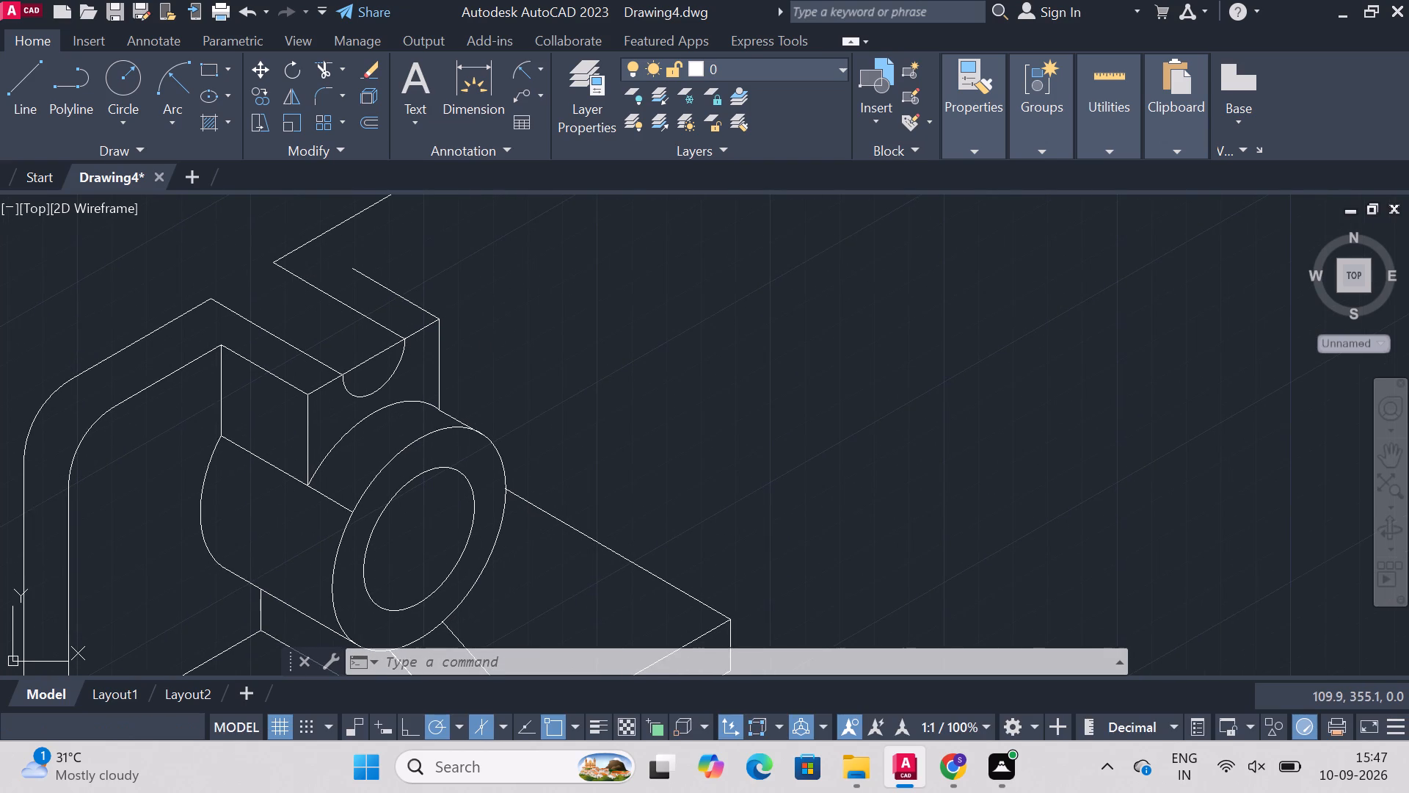
Draw a 77-unit vertical line upward from where the boss's front outer ellipse meets the base's far edge.
key(l)
key(Return)
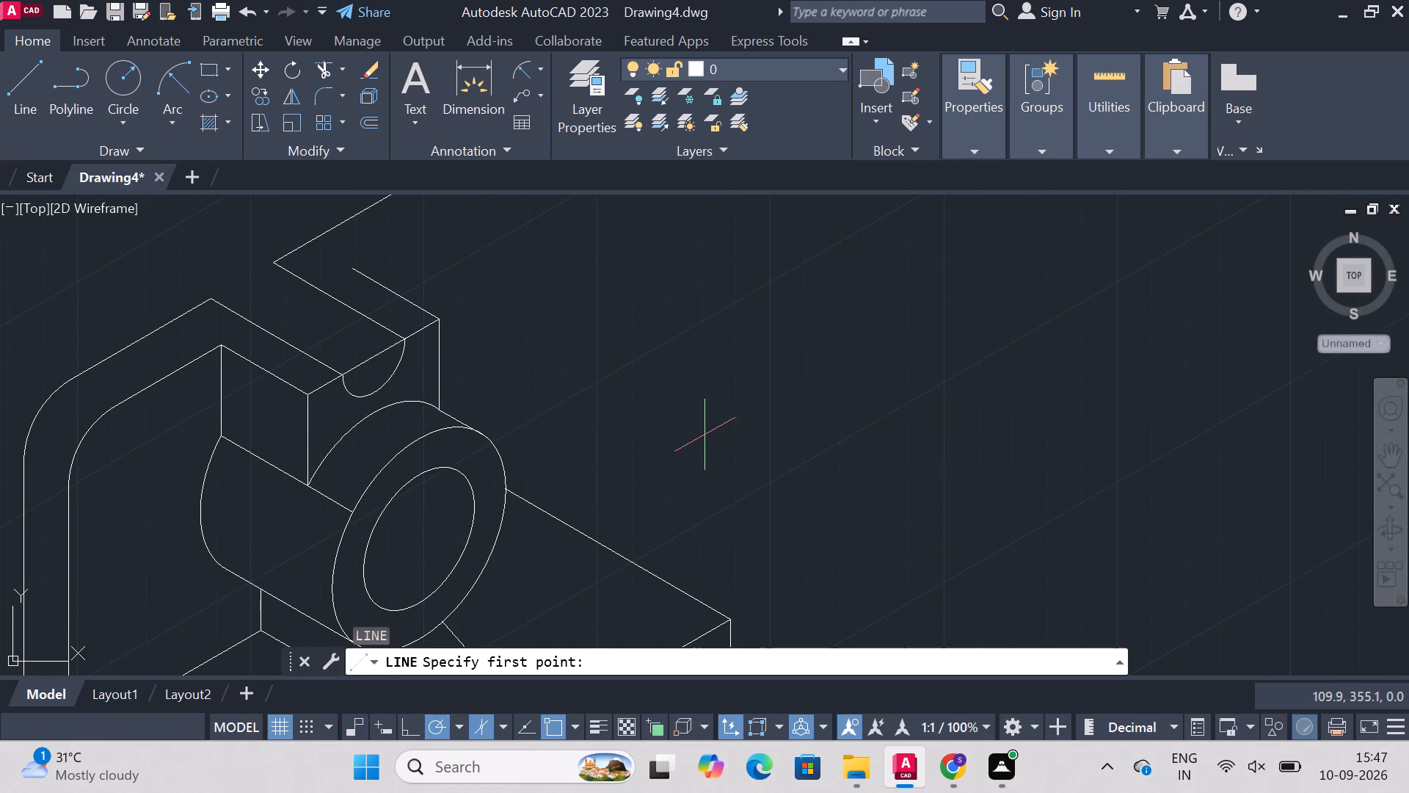
double_click(501, 493)
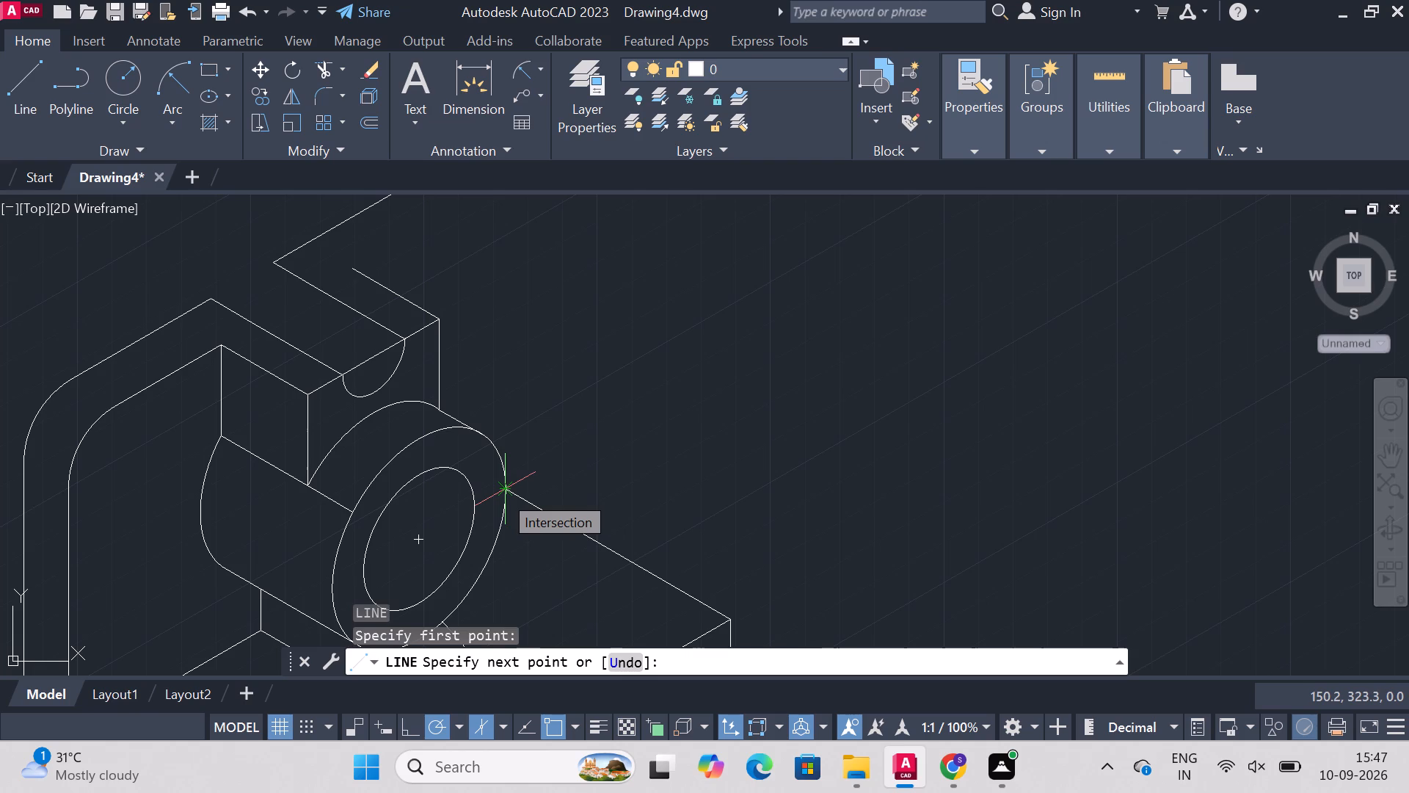
click(501, 493)
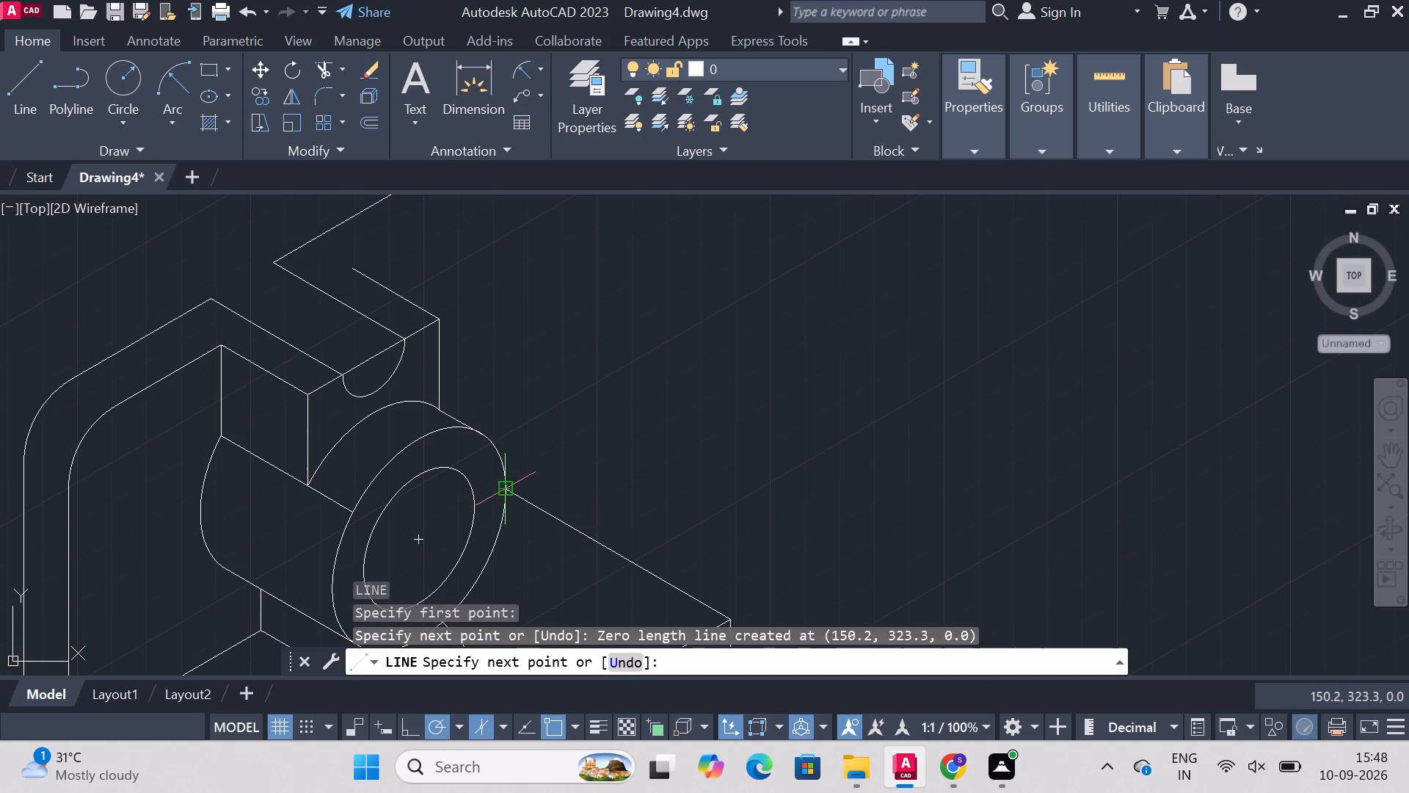
text(77)
key(Return)
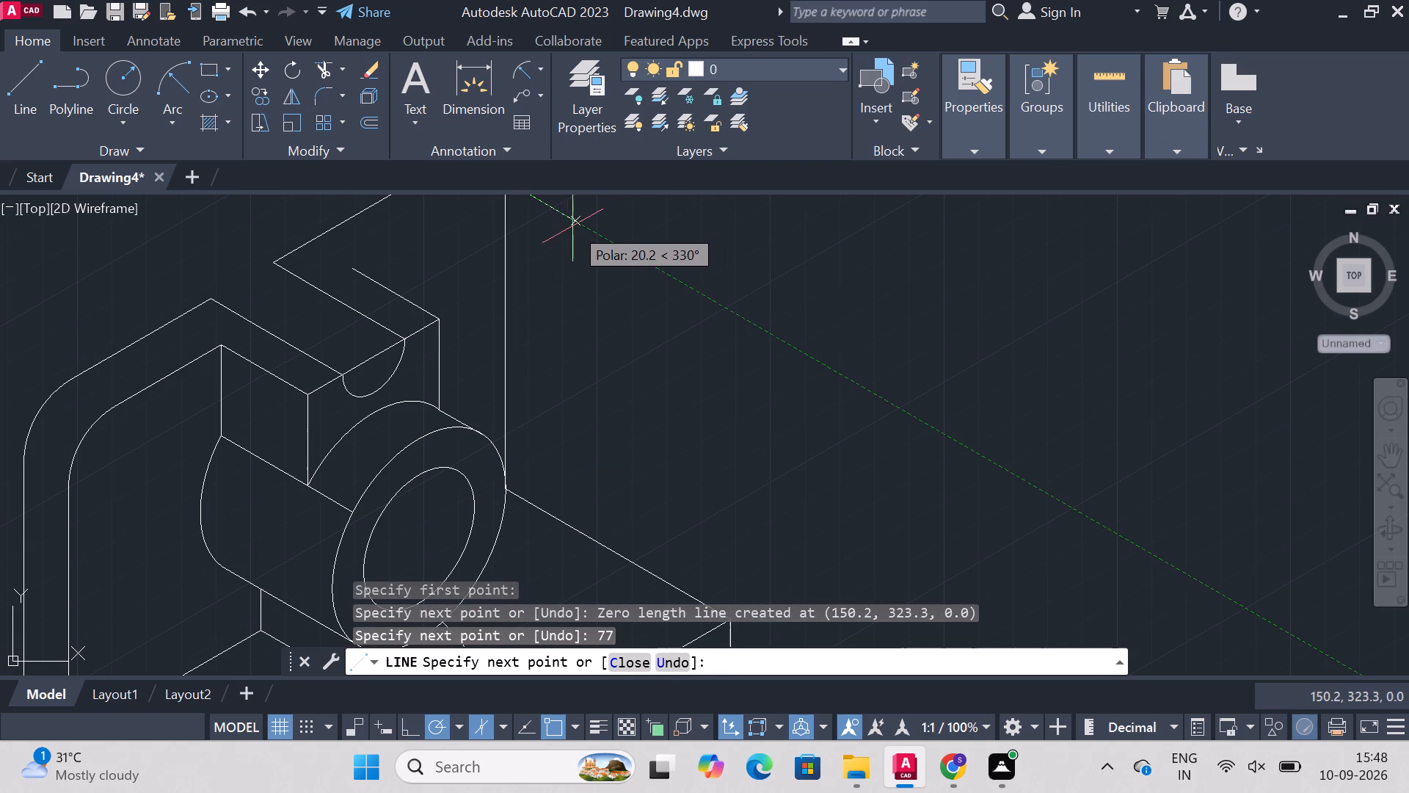
key(Escape)
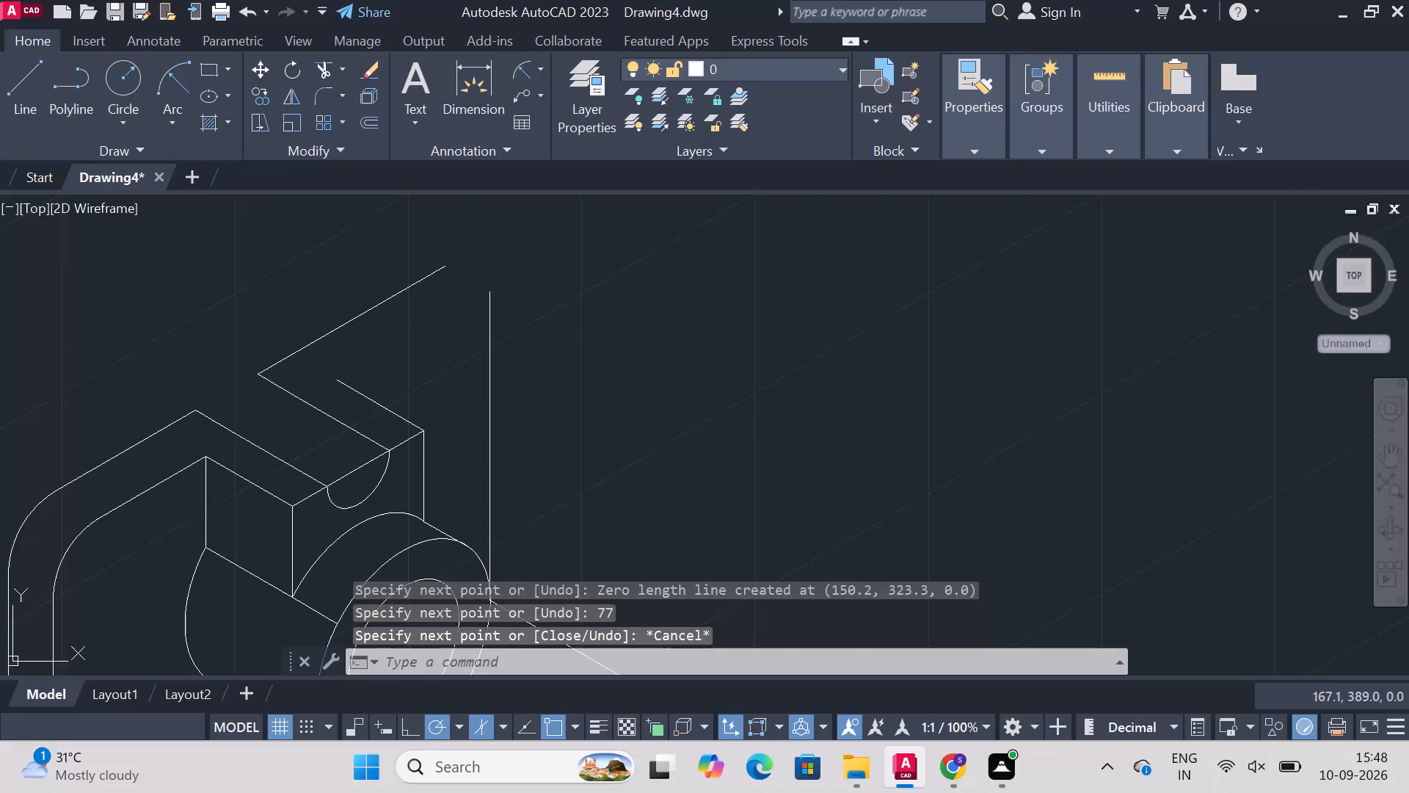
Draw the inner top edge from the open end of the line beside the notch to the top of the new vertical line.
key(l)
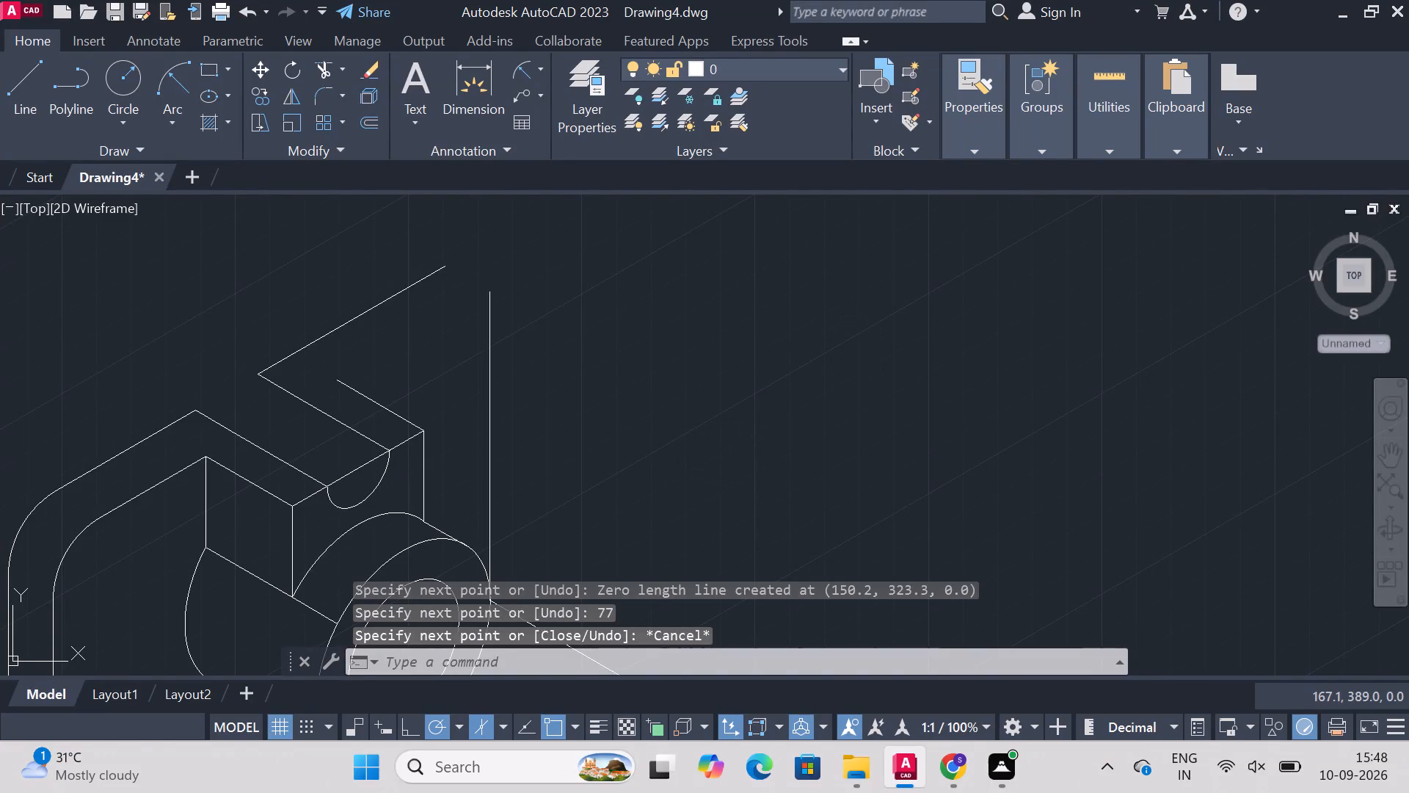
key(Return)
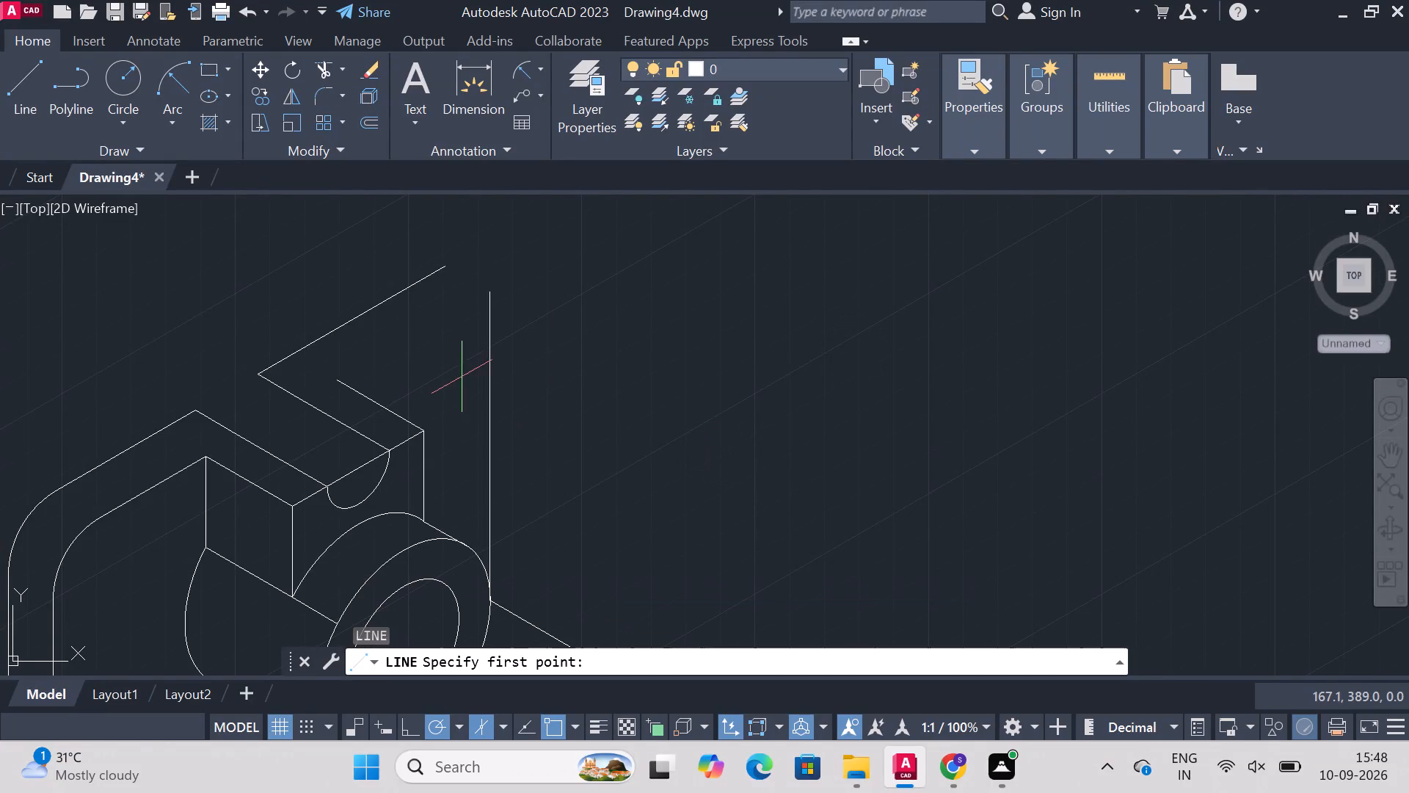
click(342, 377)
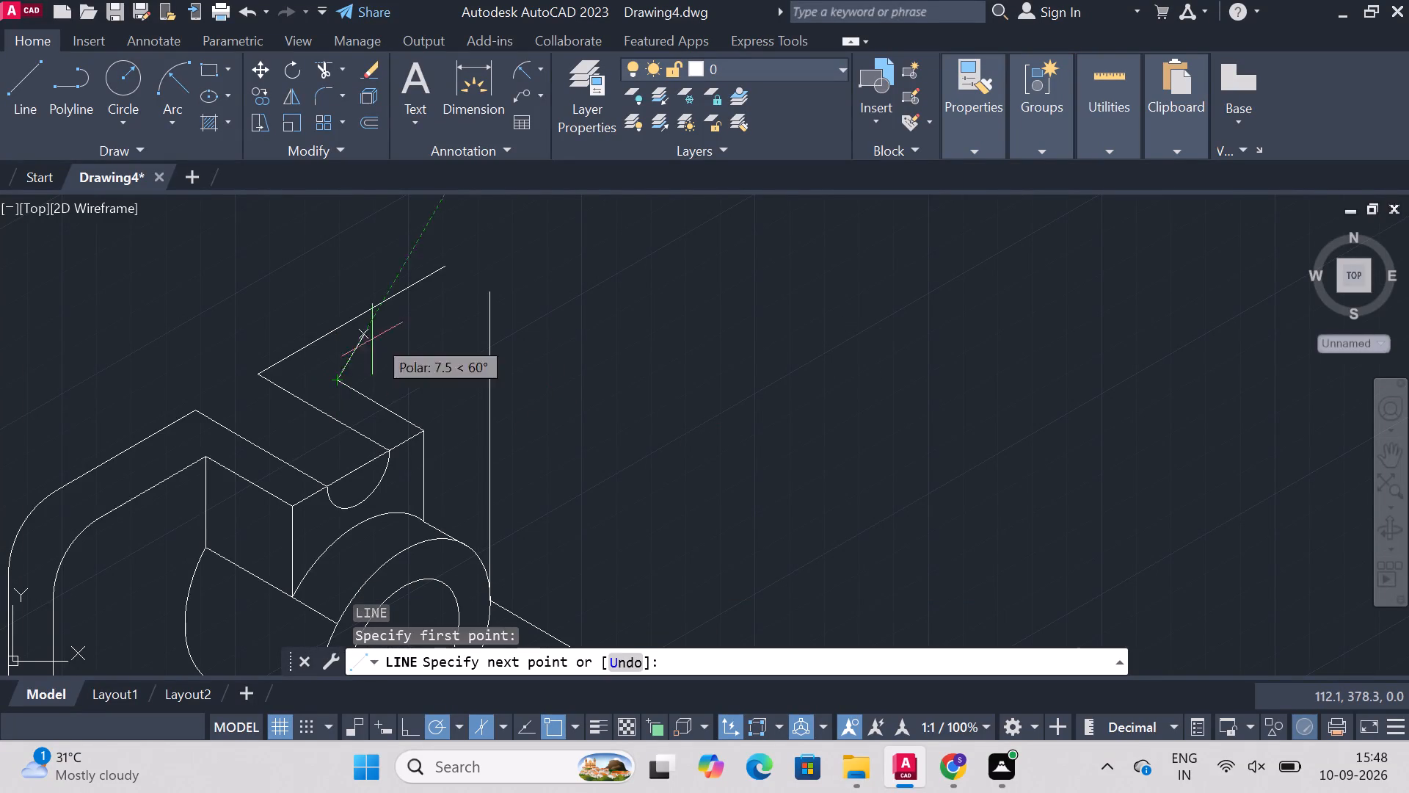
click(489, 290)
key(Escape)
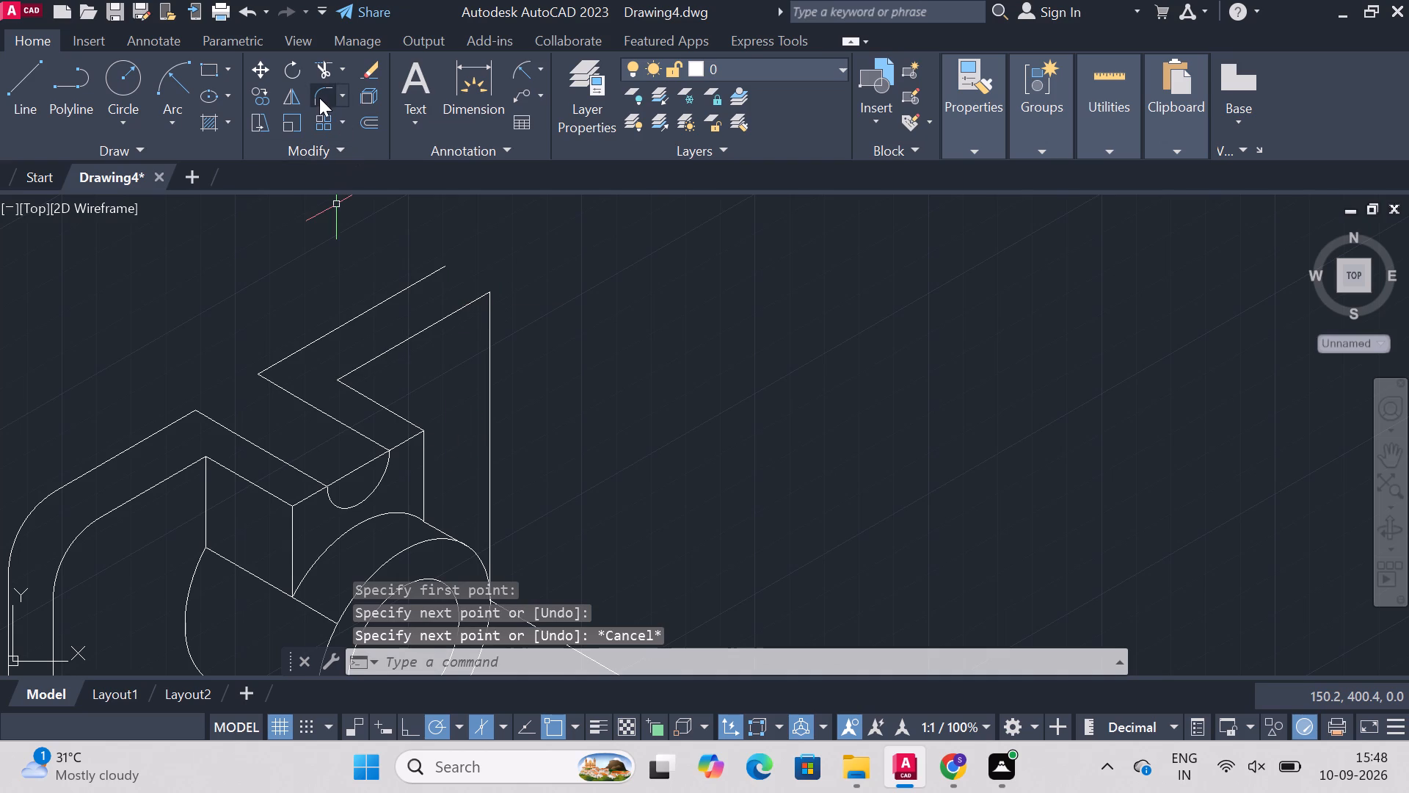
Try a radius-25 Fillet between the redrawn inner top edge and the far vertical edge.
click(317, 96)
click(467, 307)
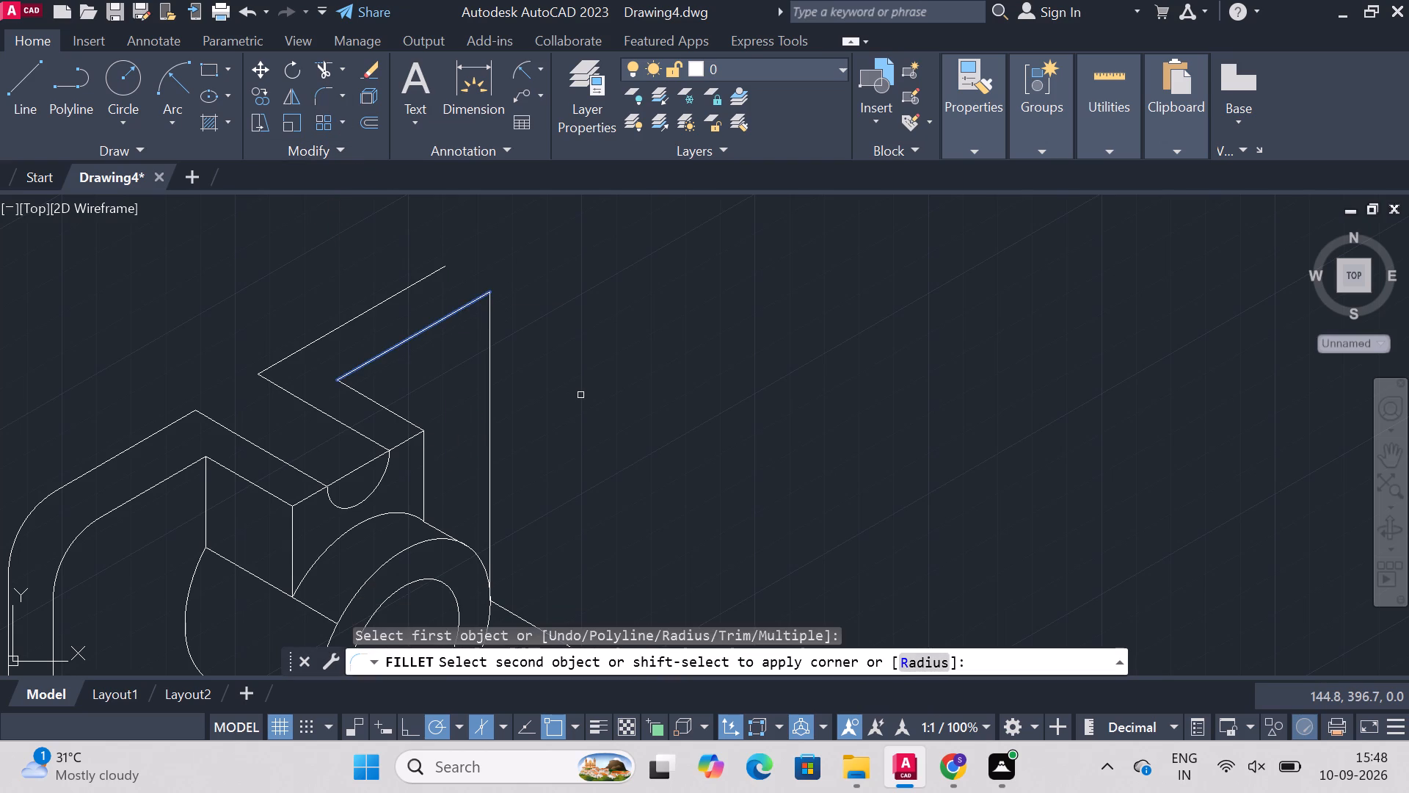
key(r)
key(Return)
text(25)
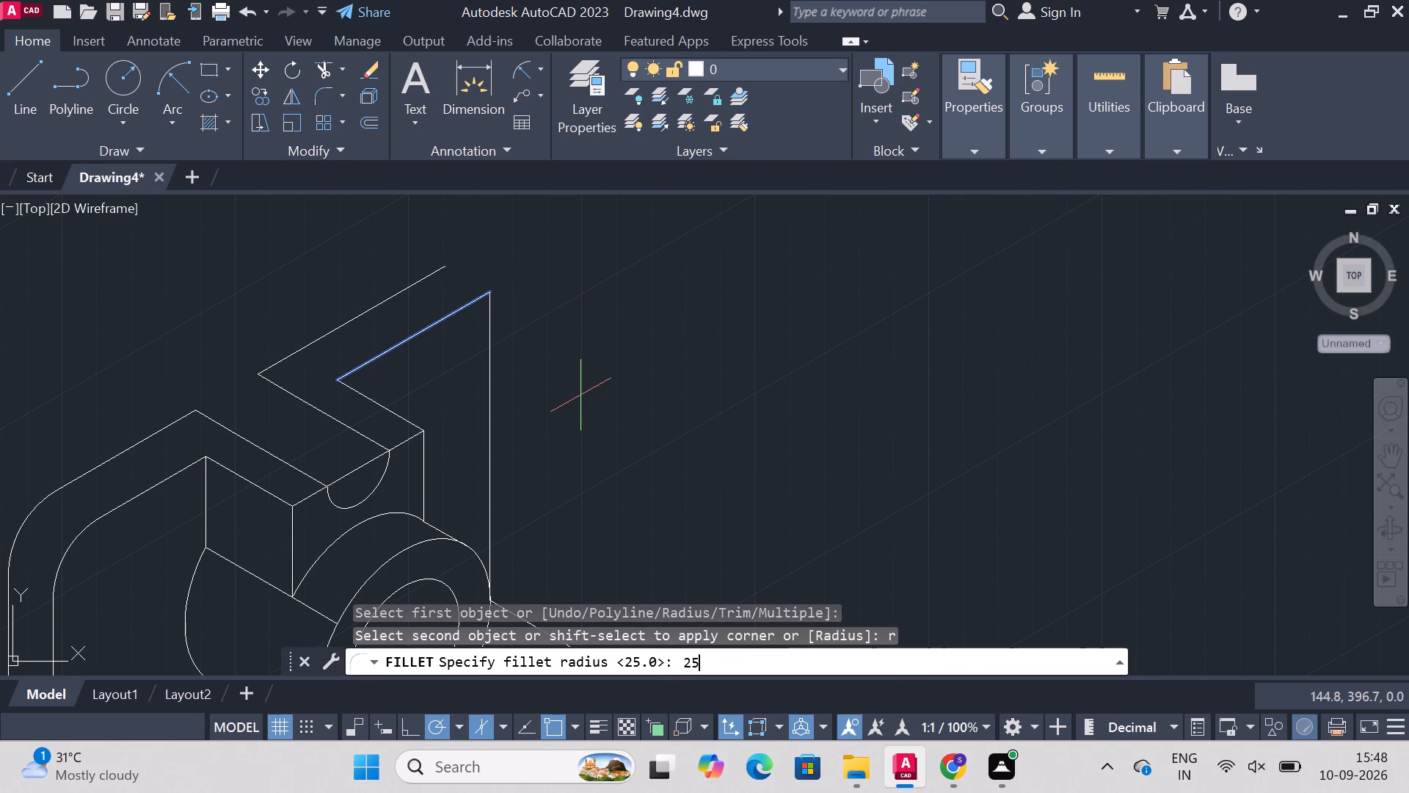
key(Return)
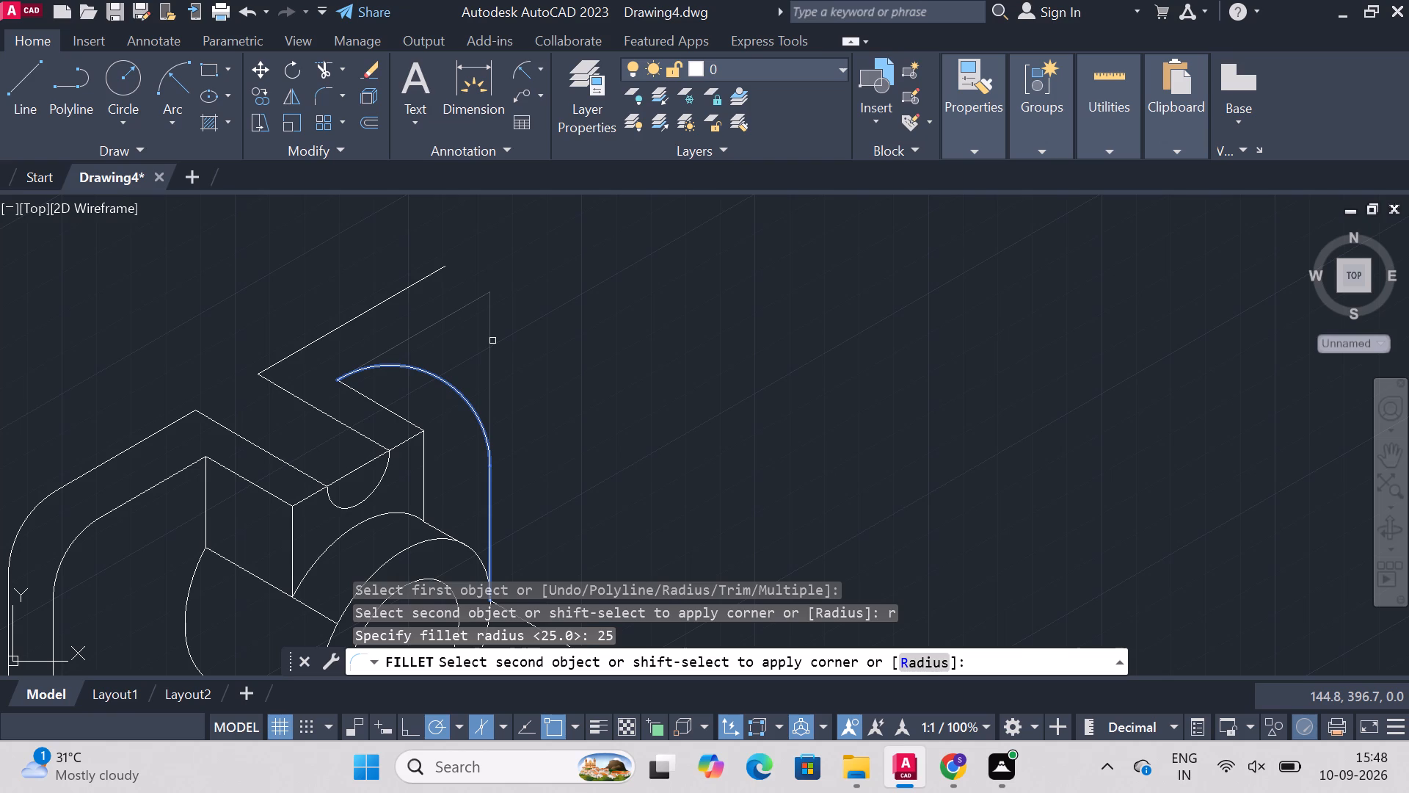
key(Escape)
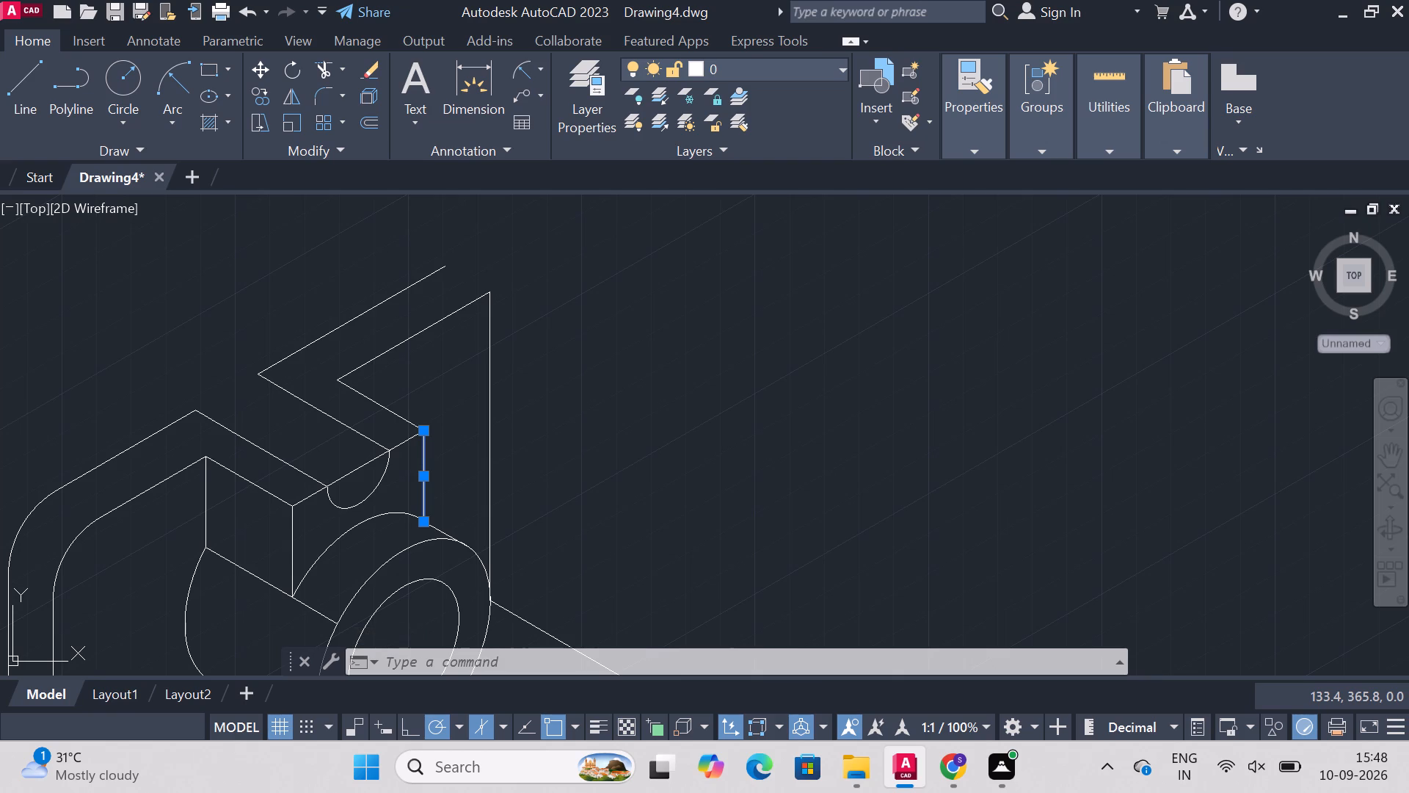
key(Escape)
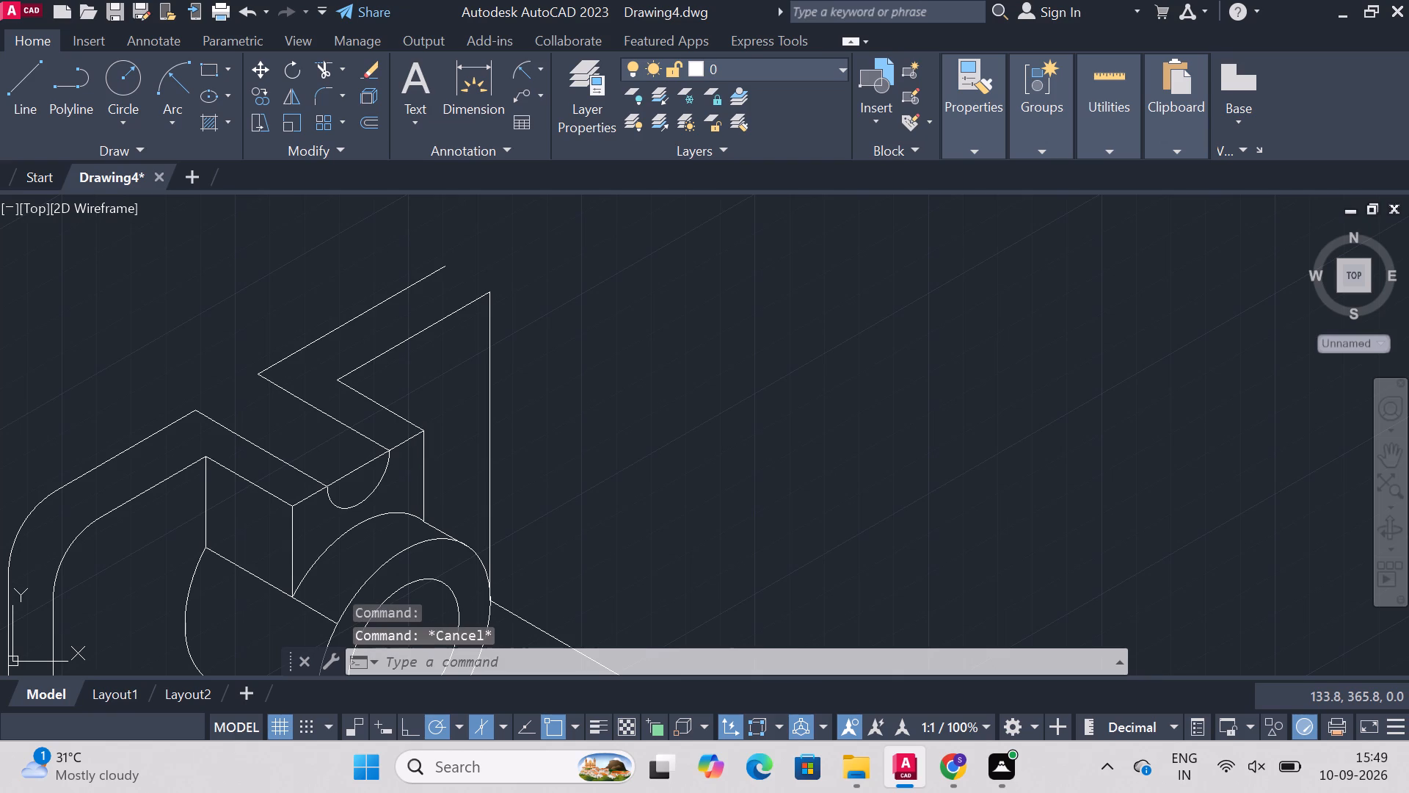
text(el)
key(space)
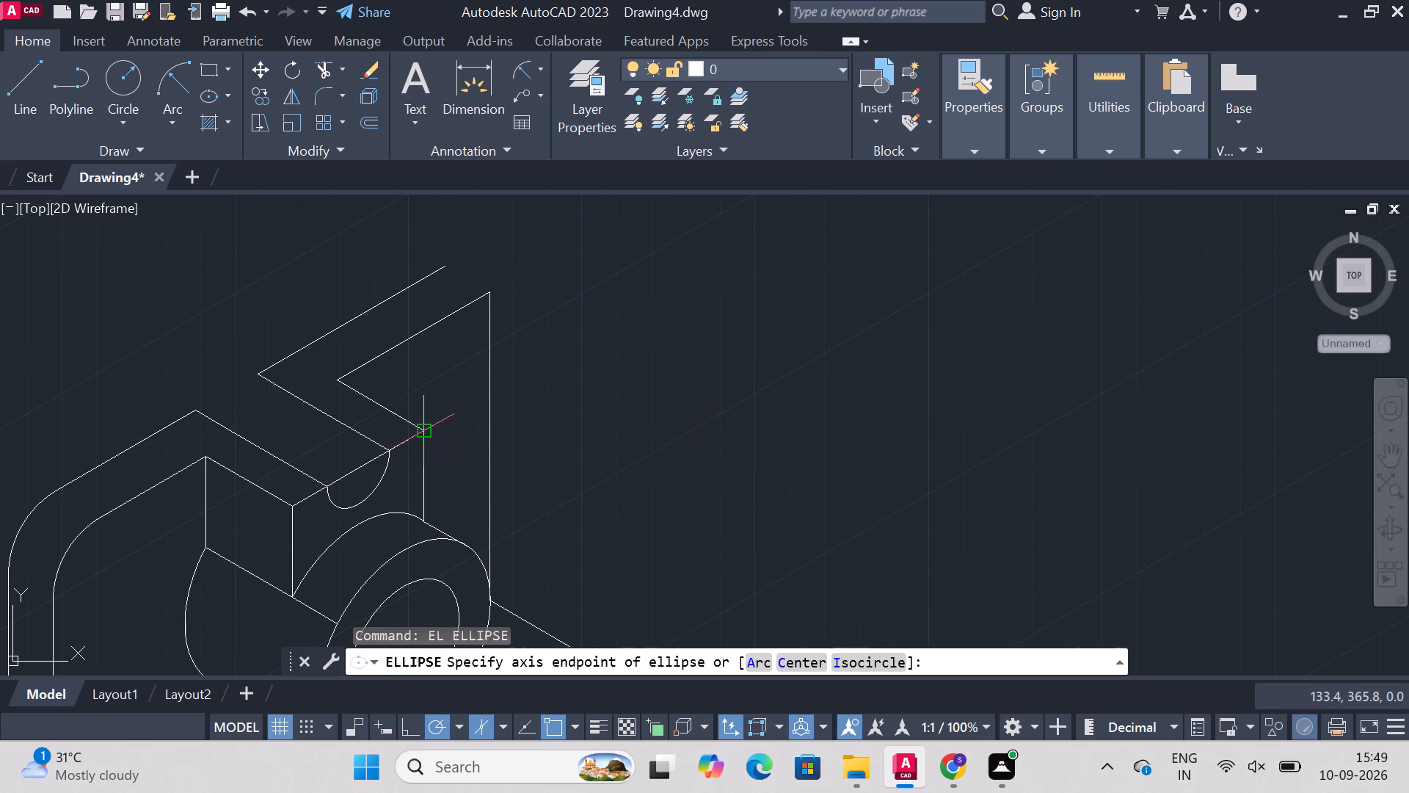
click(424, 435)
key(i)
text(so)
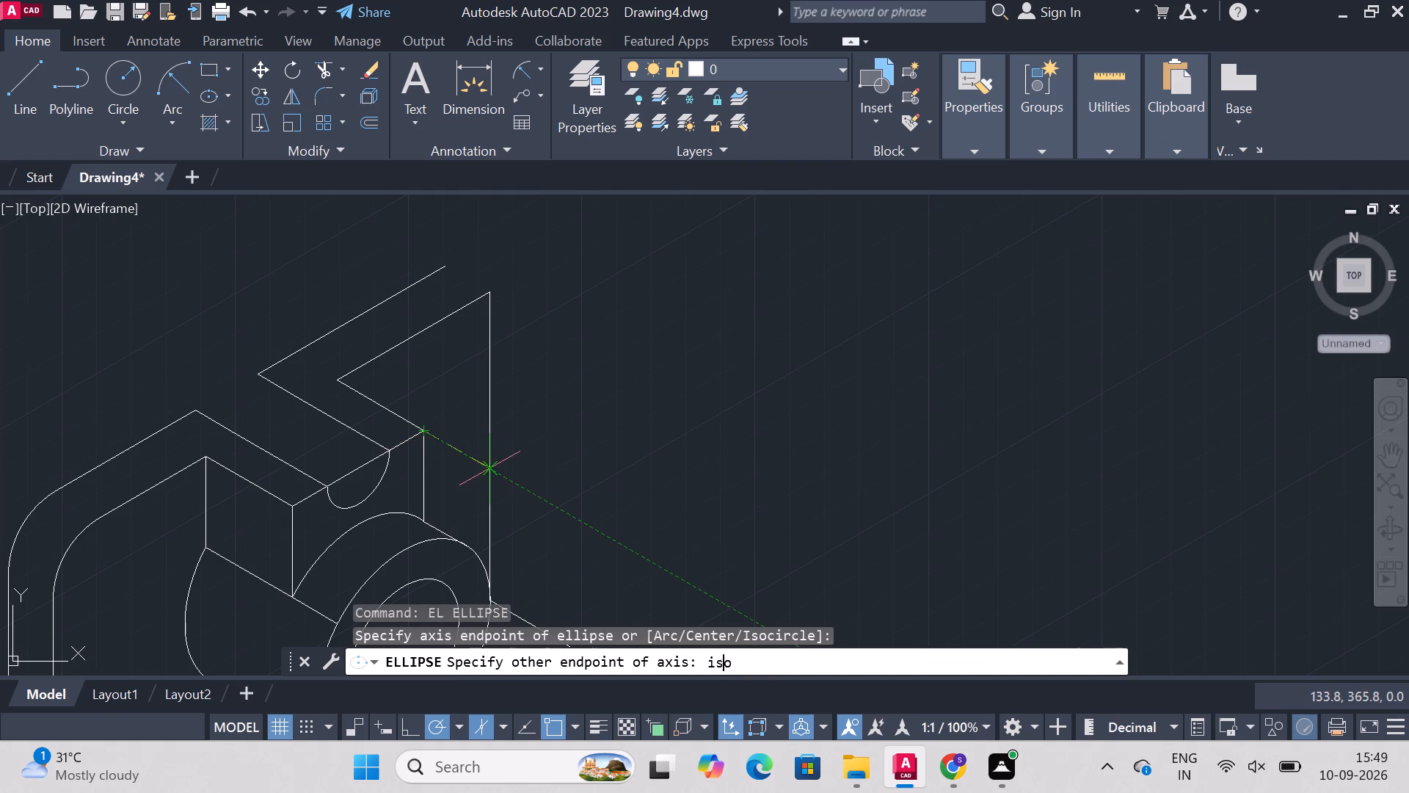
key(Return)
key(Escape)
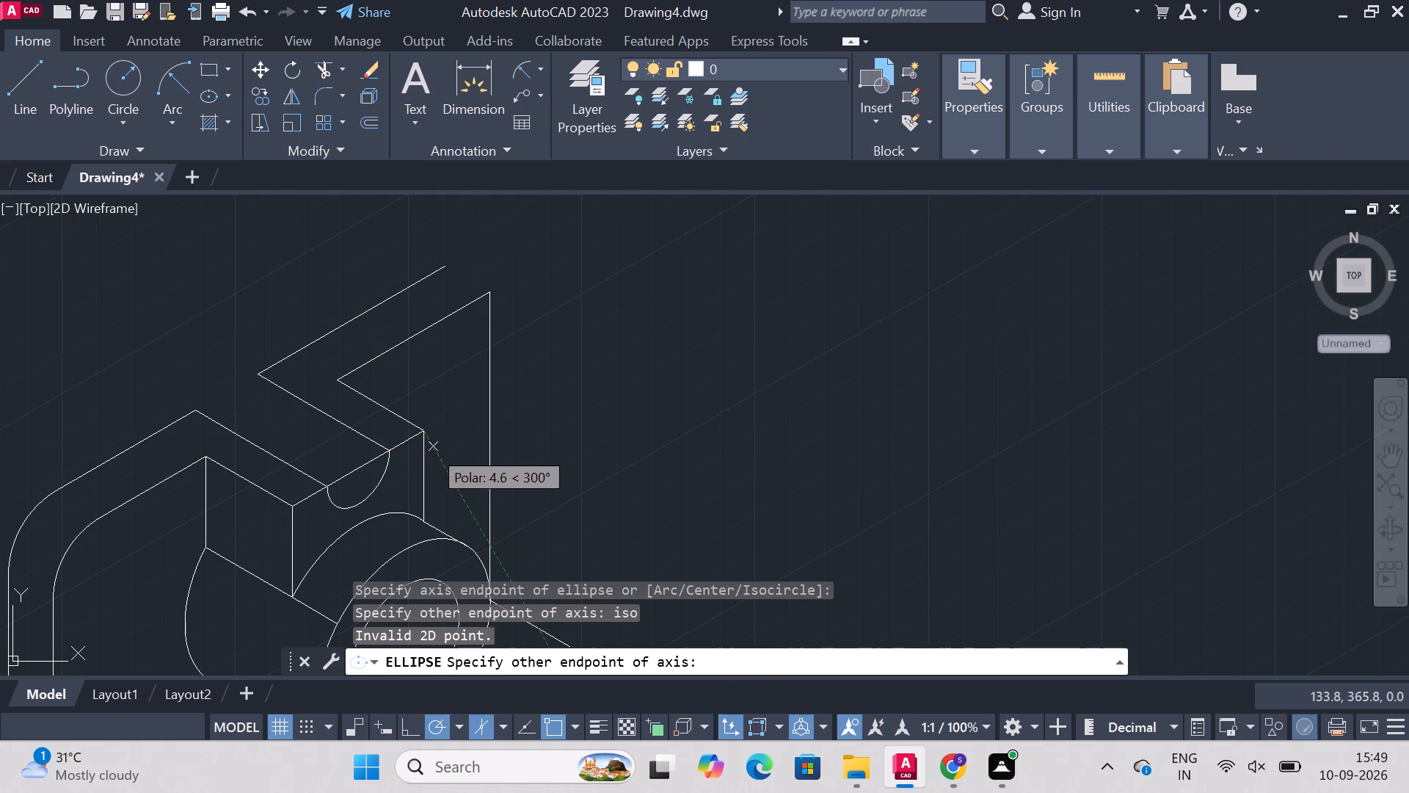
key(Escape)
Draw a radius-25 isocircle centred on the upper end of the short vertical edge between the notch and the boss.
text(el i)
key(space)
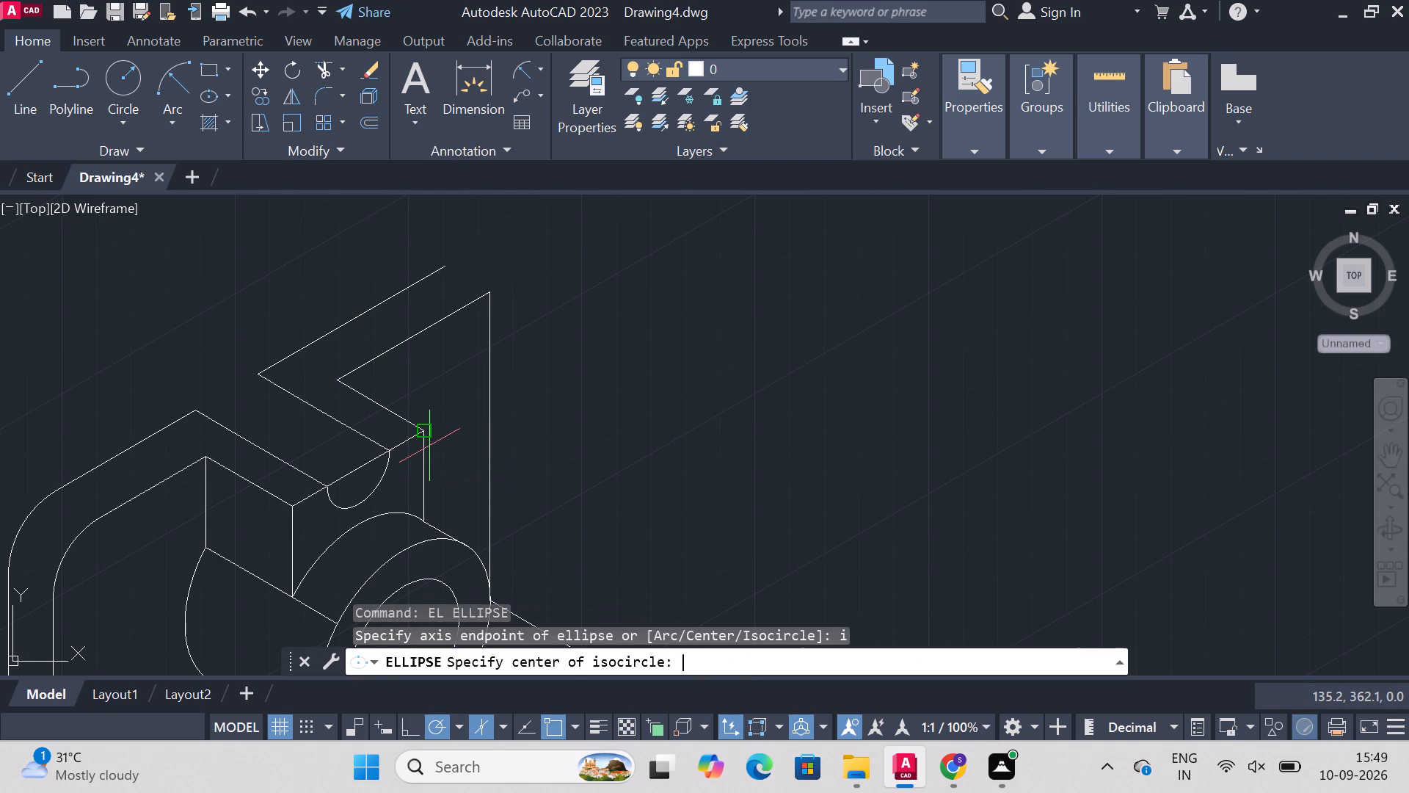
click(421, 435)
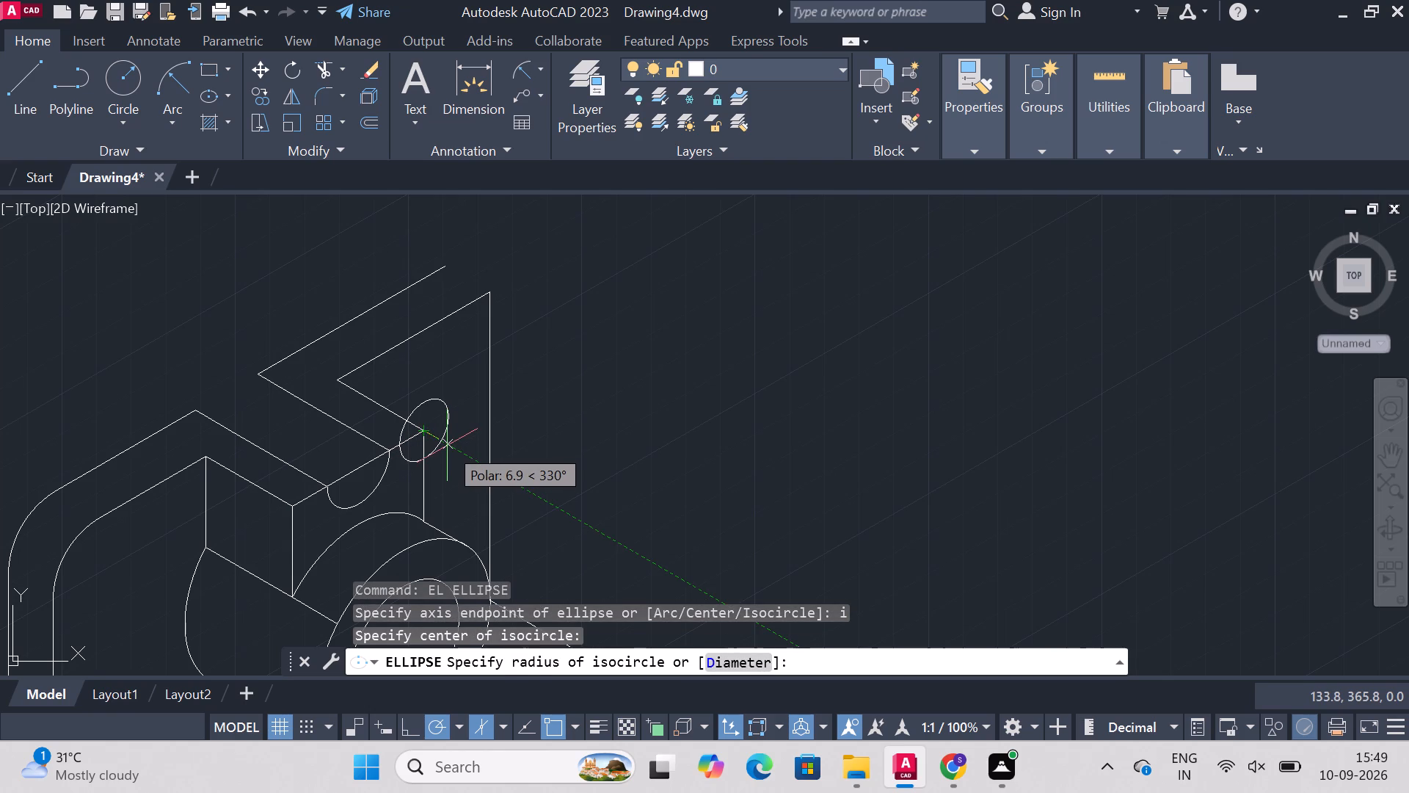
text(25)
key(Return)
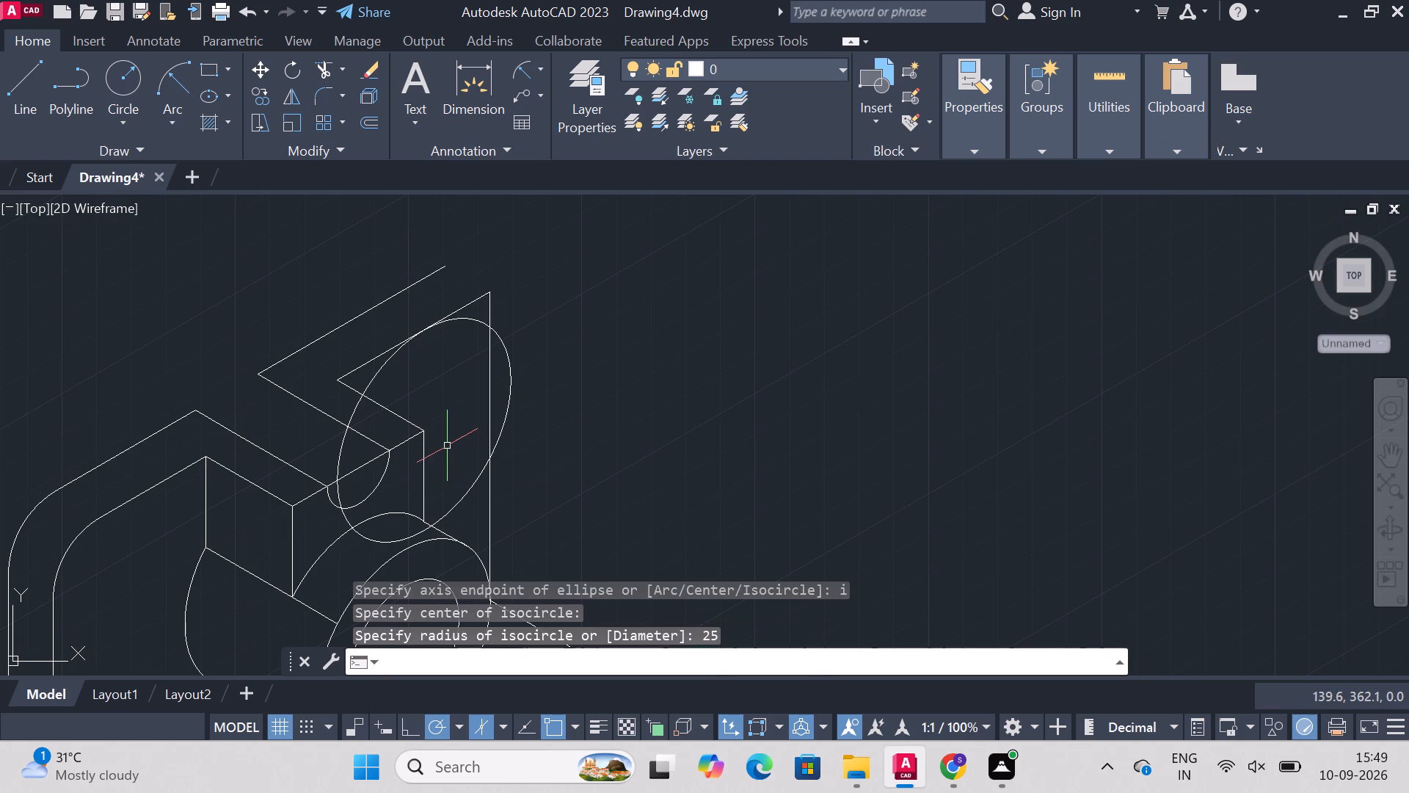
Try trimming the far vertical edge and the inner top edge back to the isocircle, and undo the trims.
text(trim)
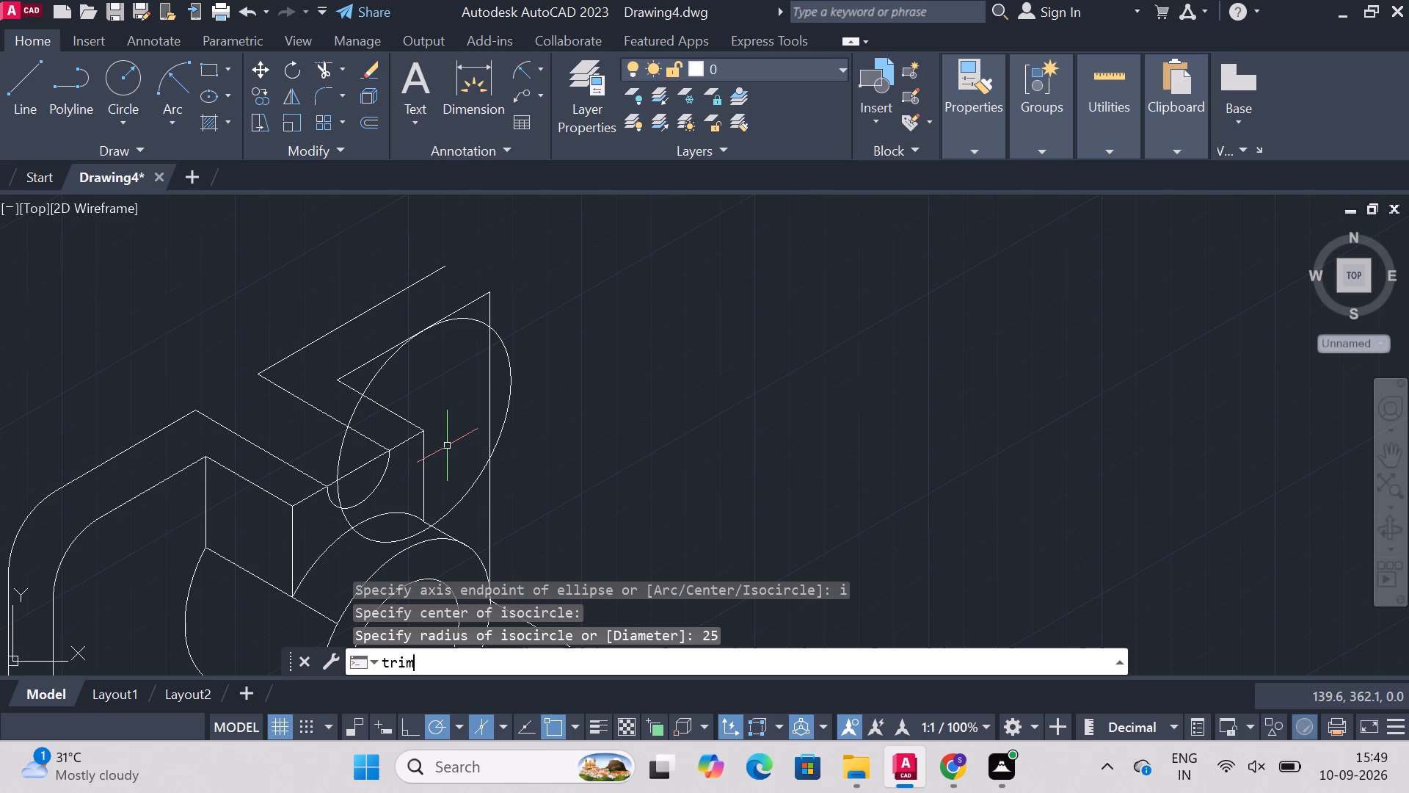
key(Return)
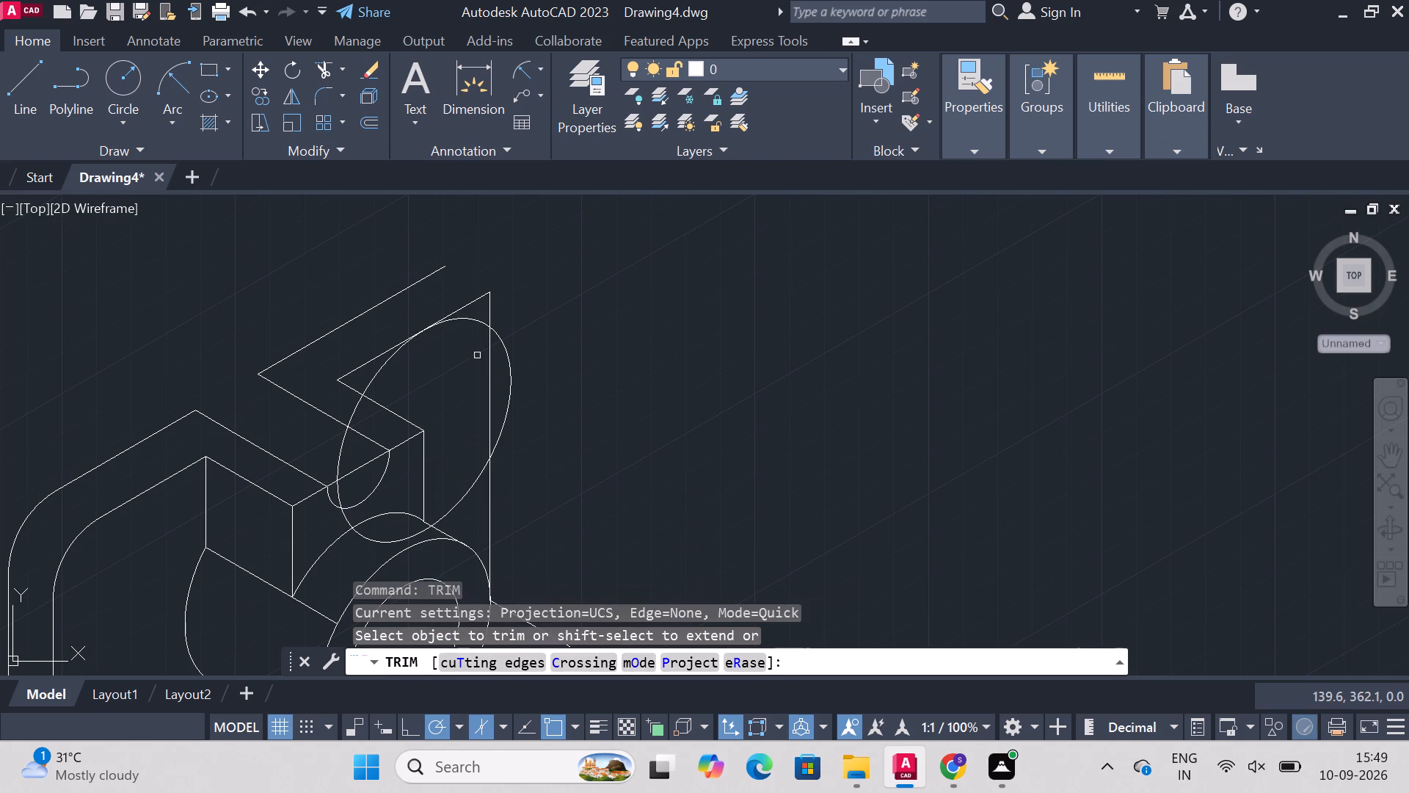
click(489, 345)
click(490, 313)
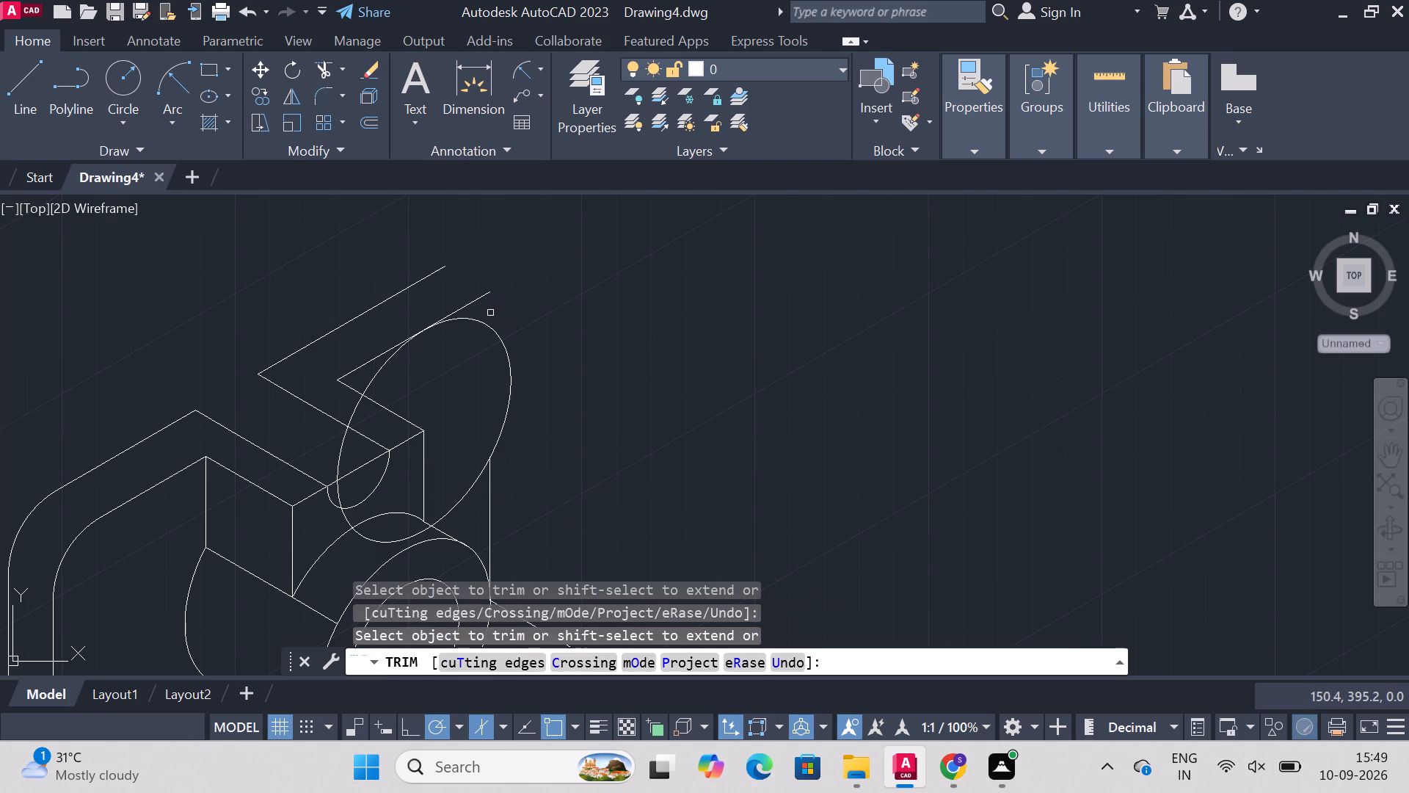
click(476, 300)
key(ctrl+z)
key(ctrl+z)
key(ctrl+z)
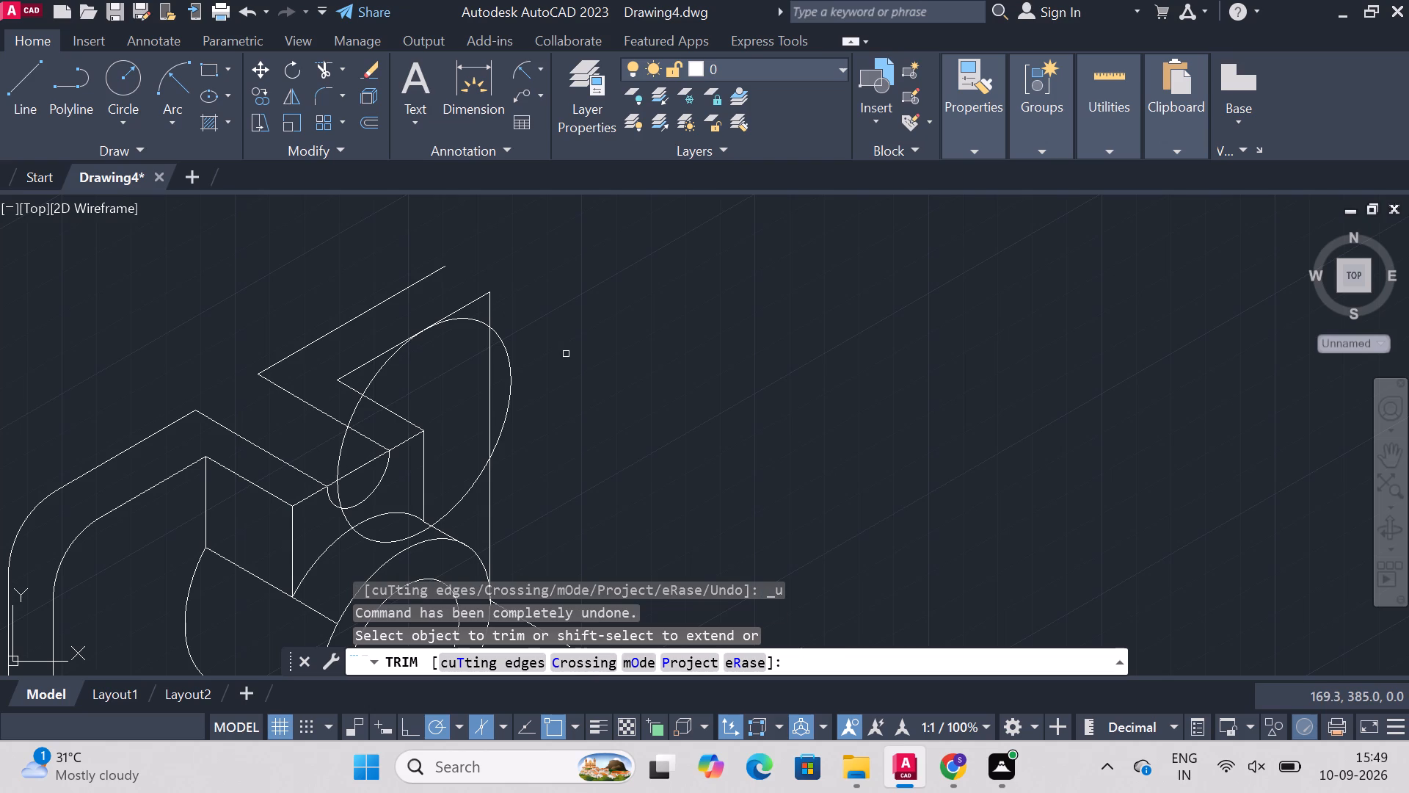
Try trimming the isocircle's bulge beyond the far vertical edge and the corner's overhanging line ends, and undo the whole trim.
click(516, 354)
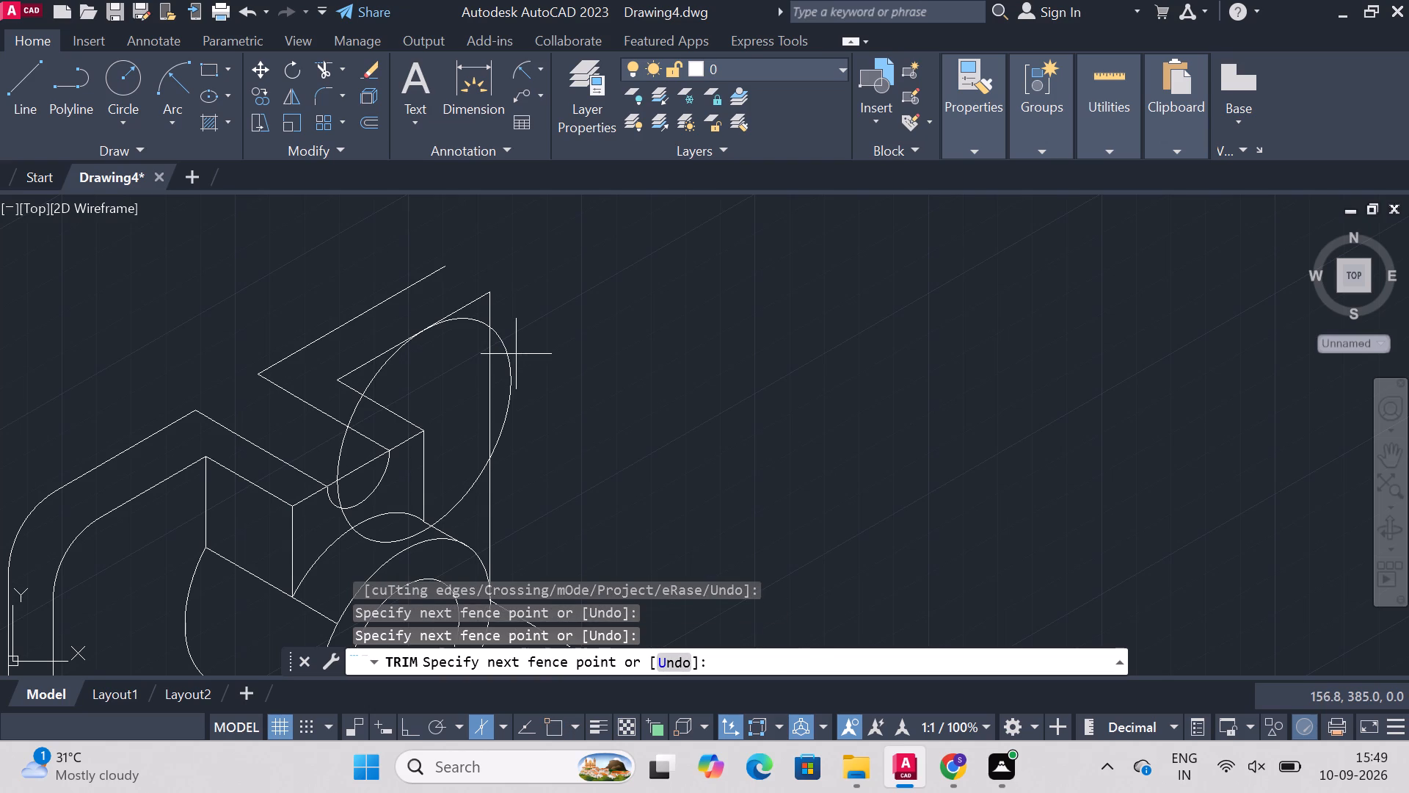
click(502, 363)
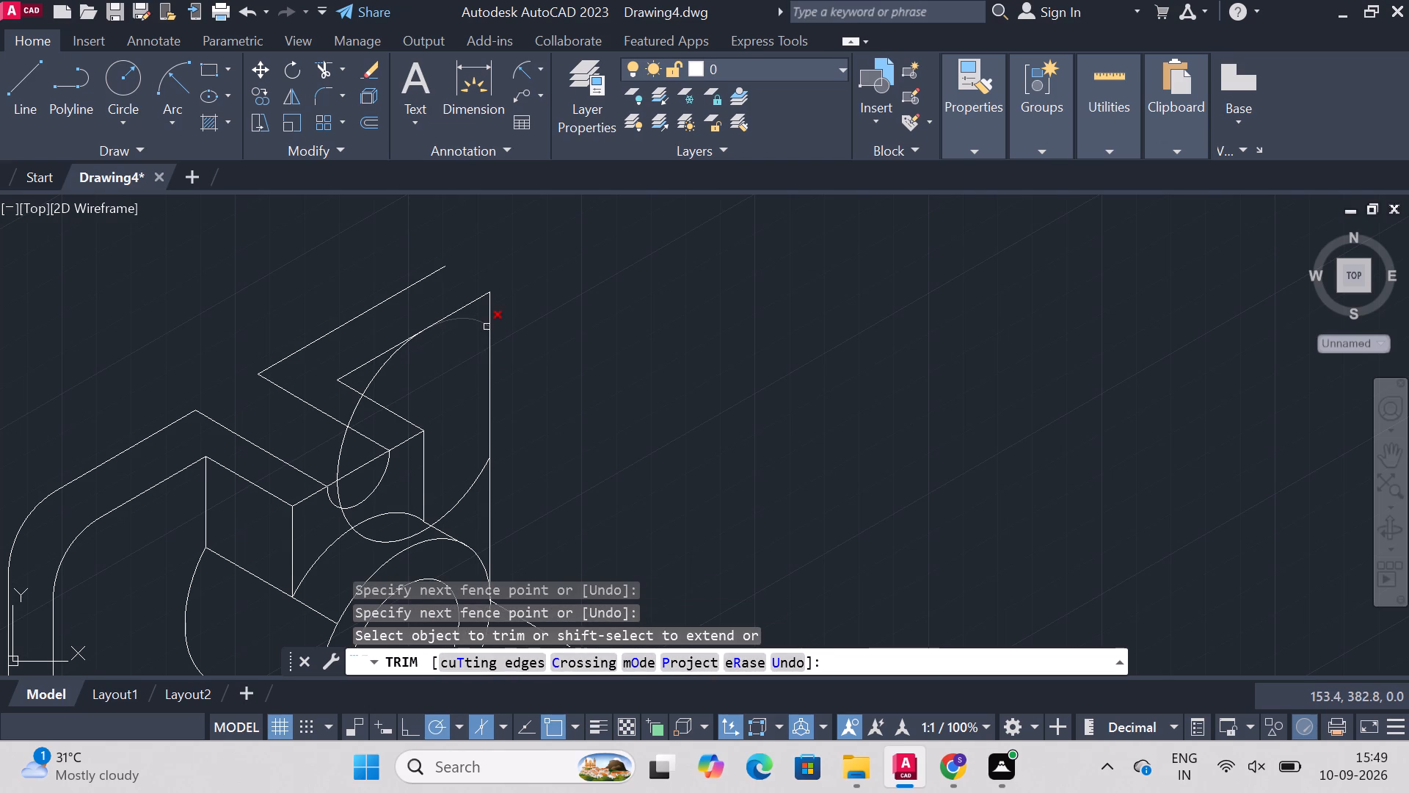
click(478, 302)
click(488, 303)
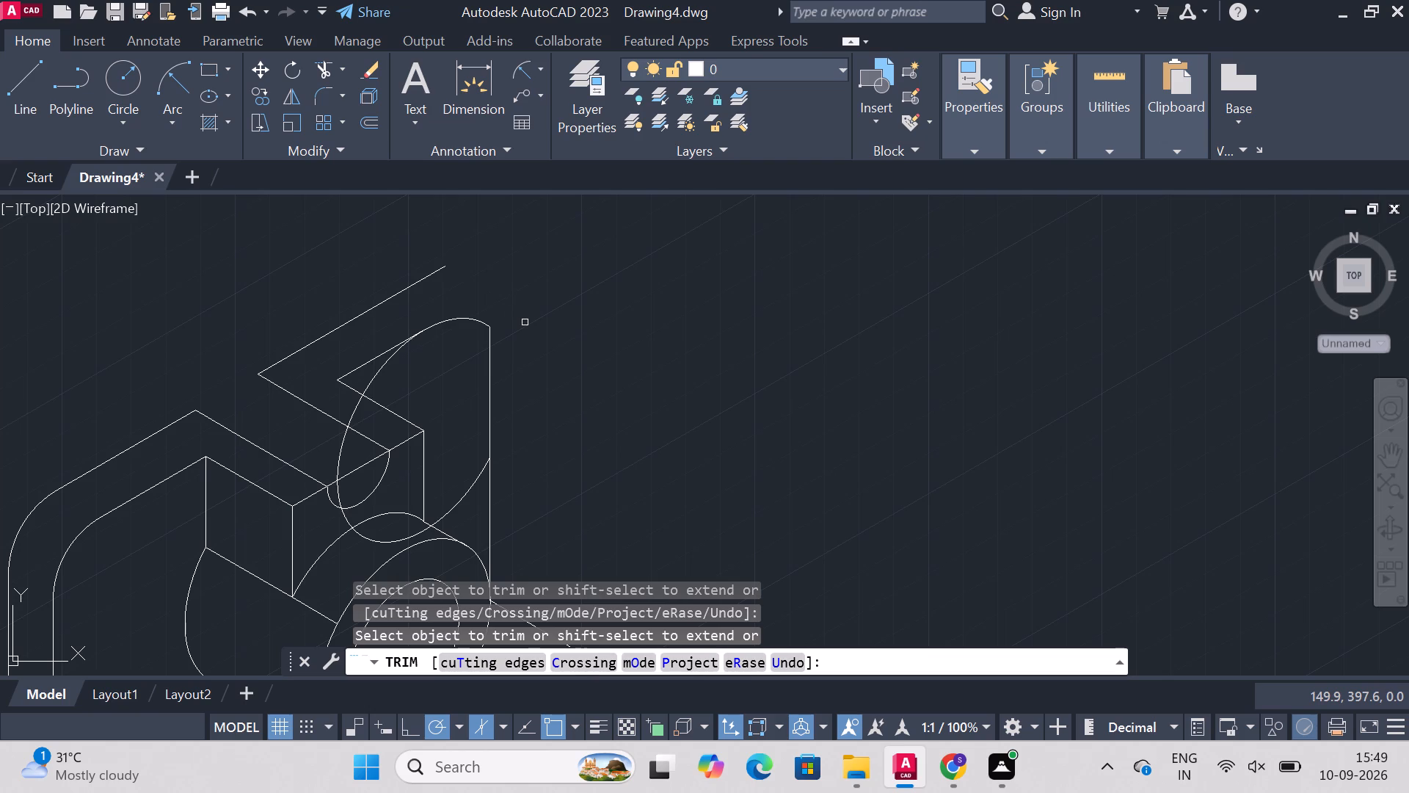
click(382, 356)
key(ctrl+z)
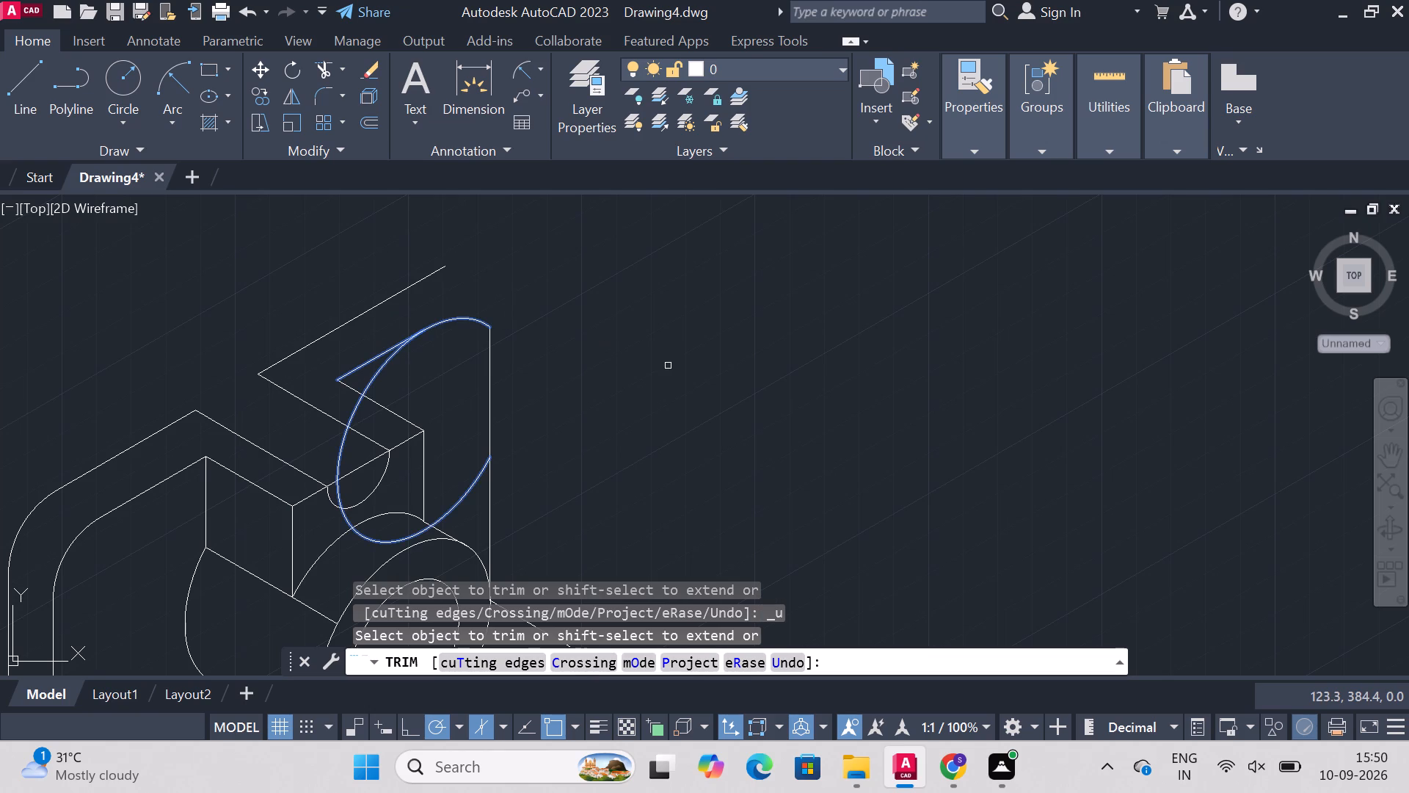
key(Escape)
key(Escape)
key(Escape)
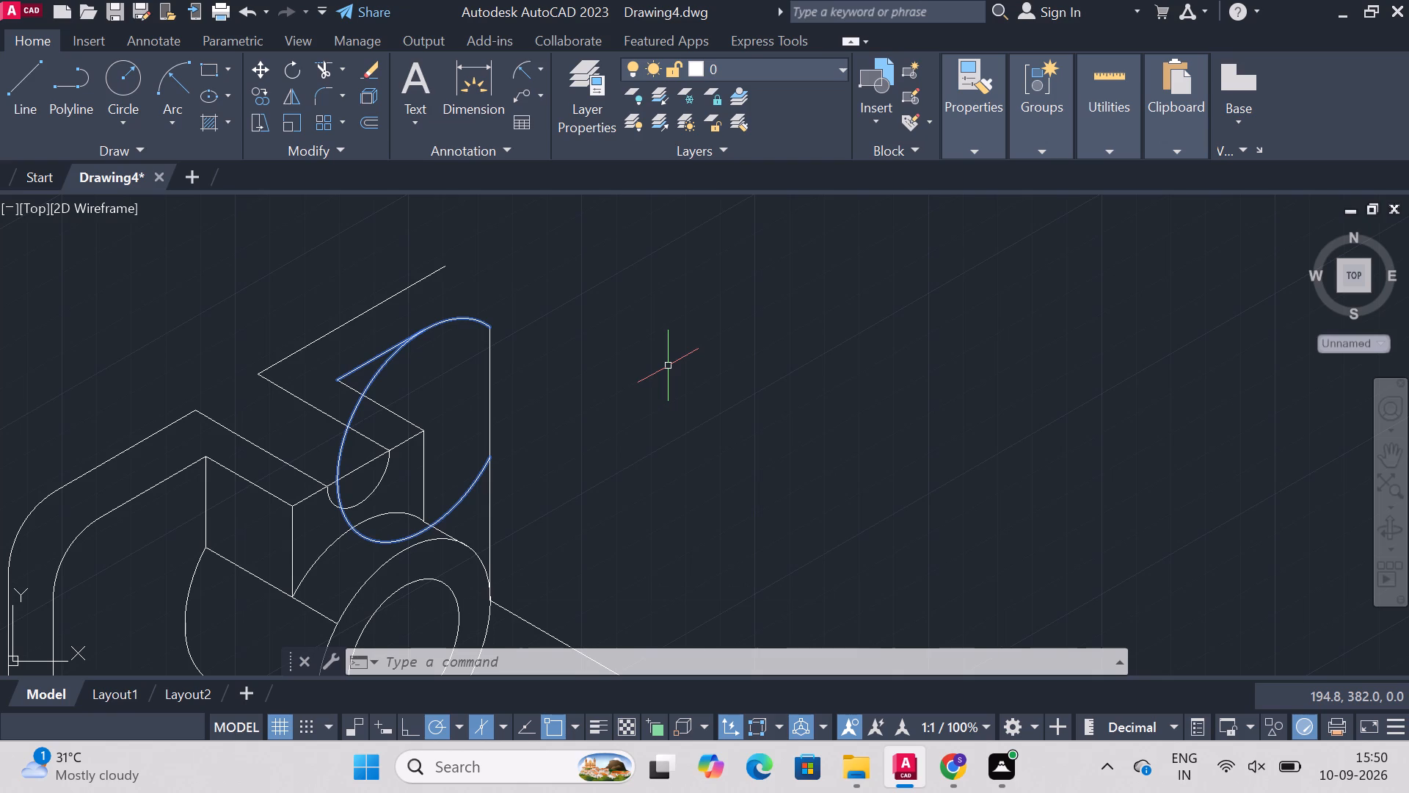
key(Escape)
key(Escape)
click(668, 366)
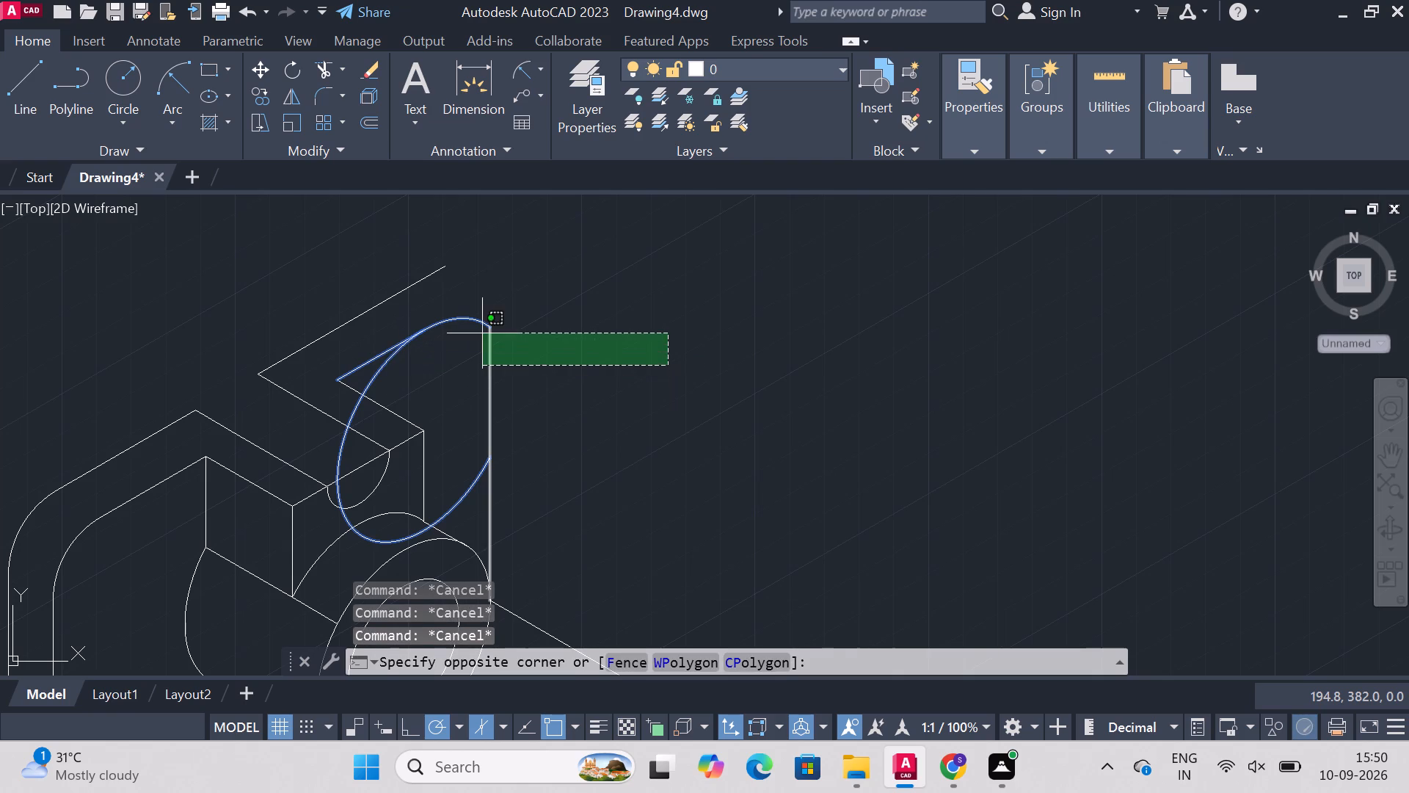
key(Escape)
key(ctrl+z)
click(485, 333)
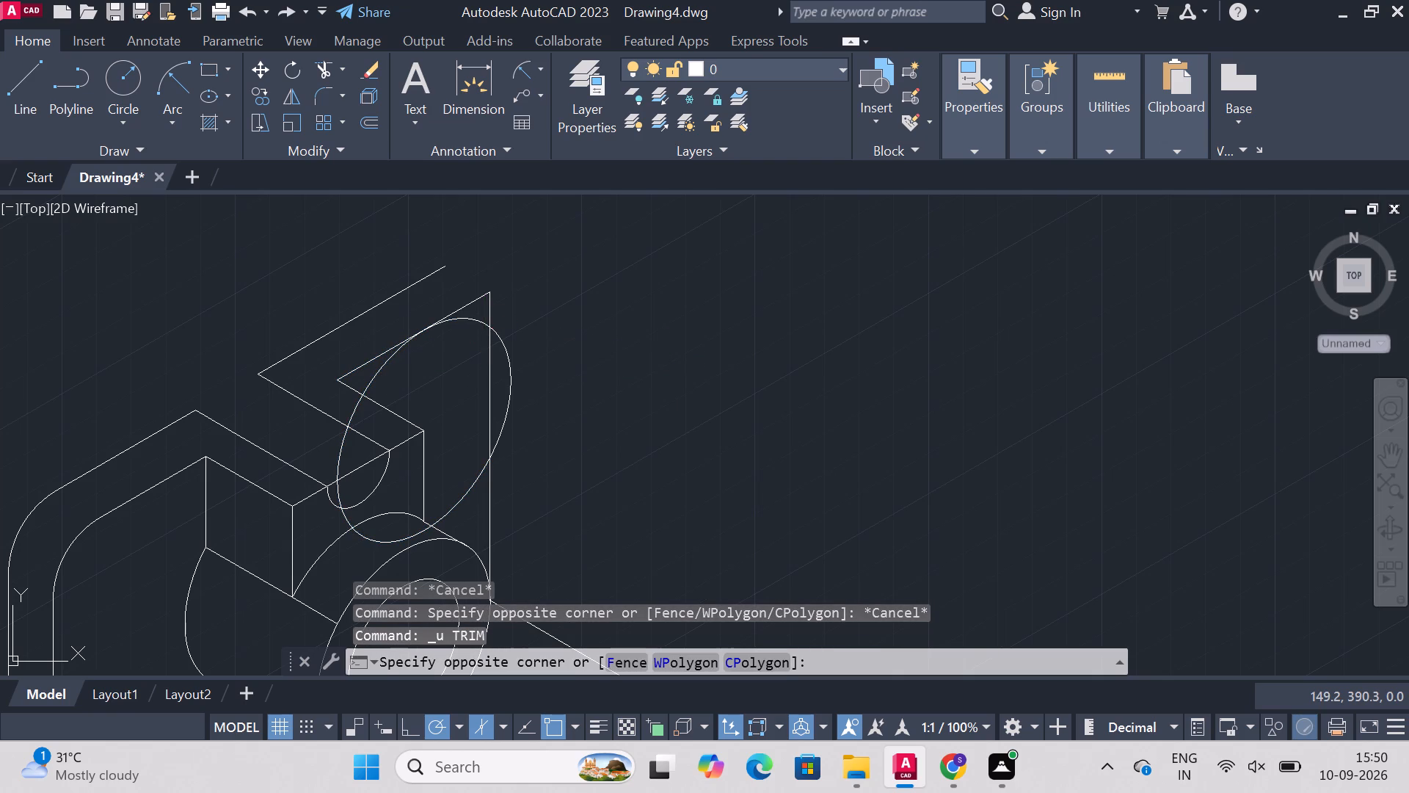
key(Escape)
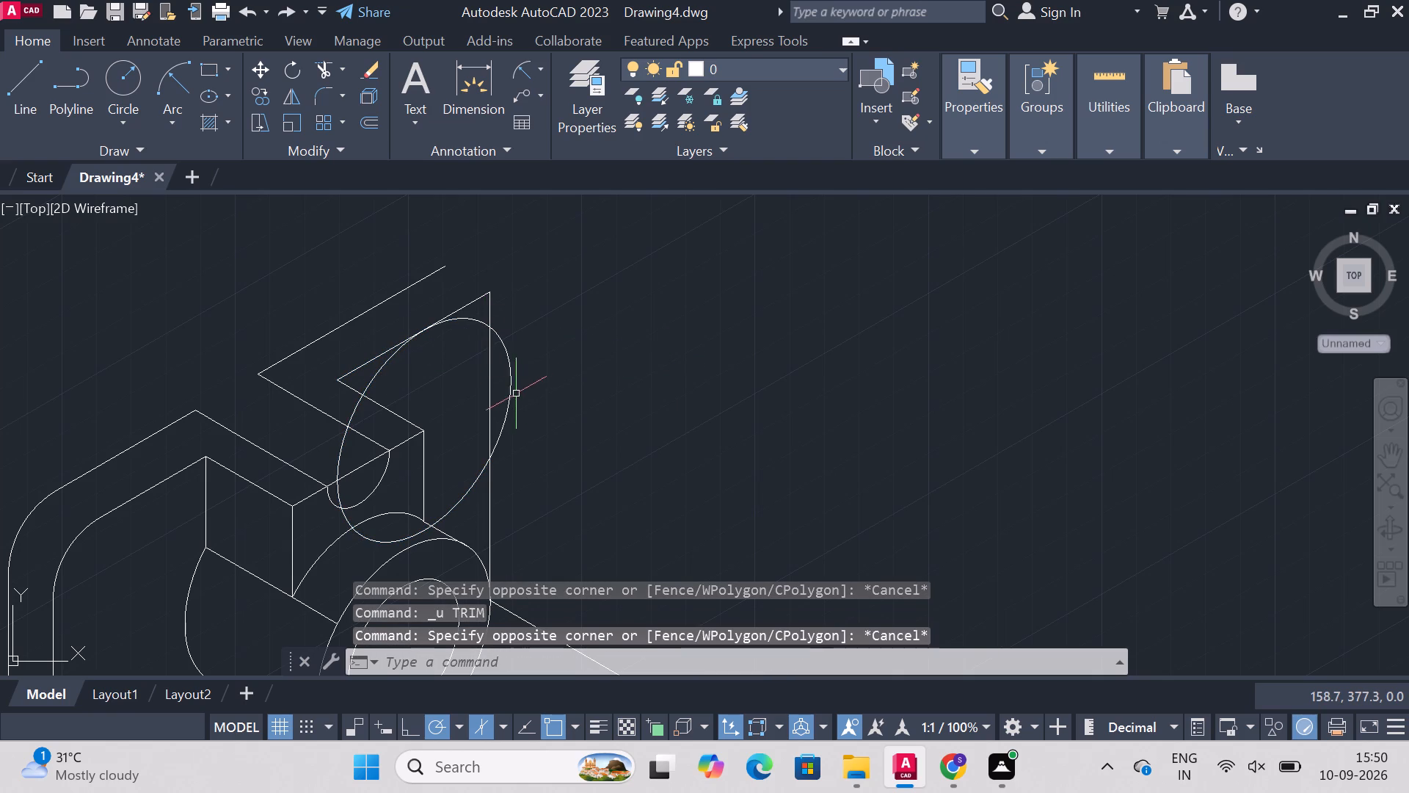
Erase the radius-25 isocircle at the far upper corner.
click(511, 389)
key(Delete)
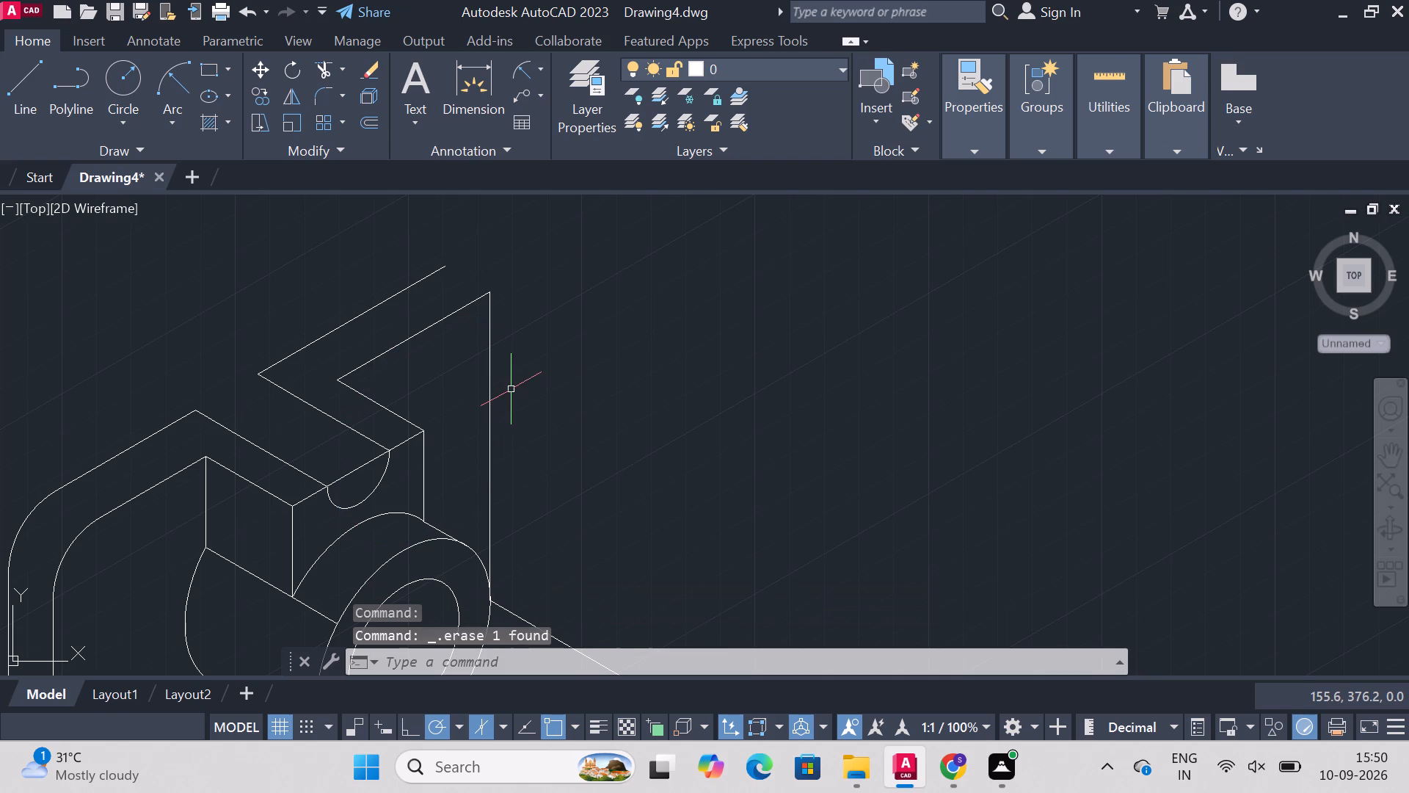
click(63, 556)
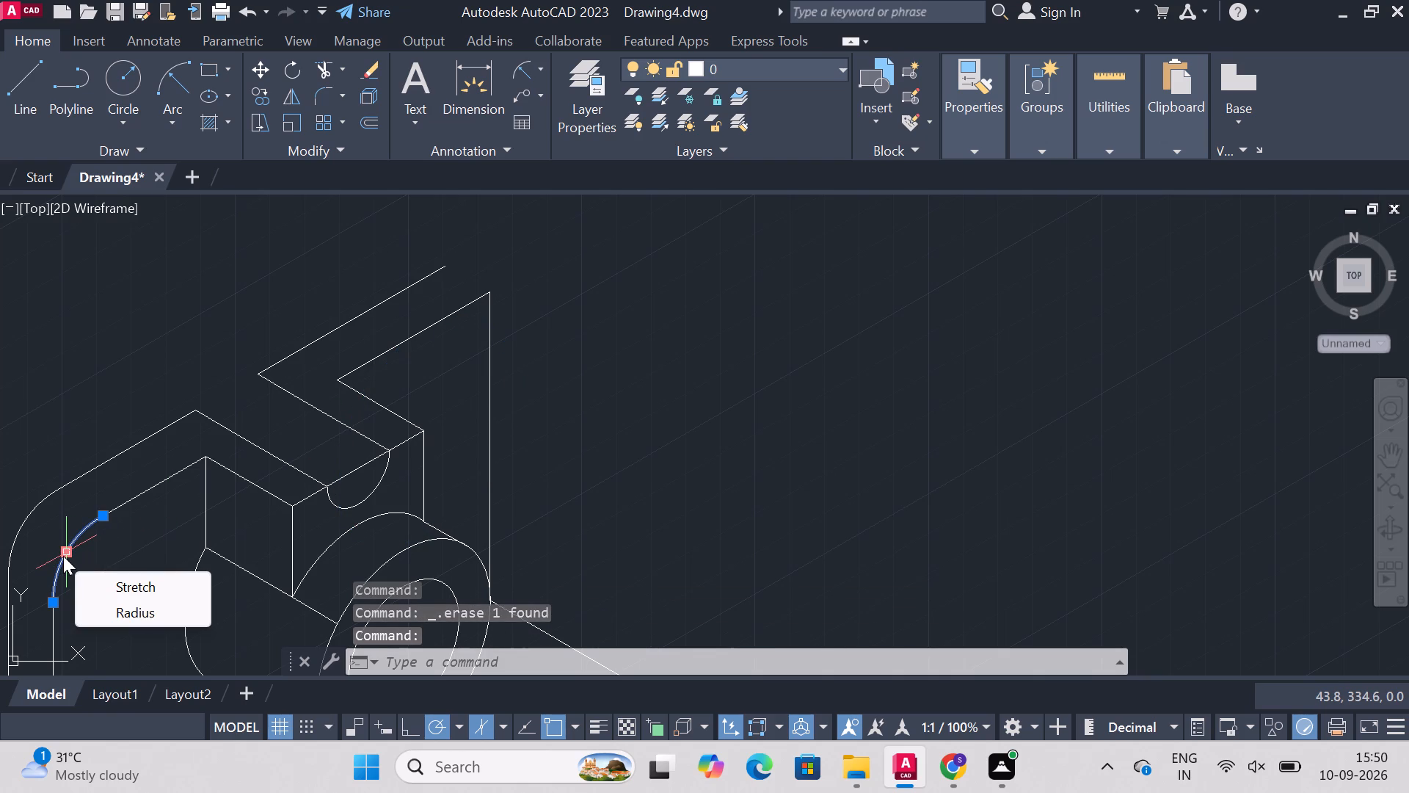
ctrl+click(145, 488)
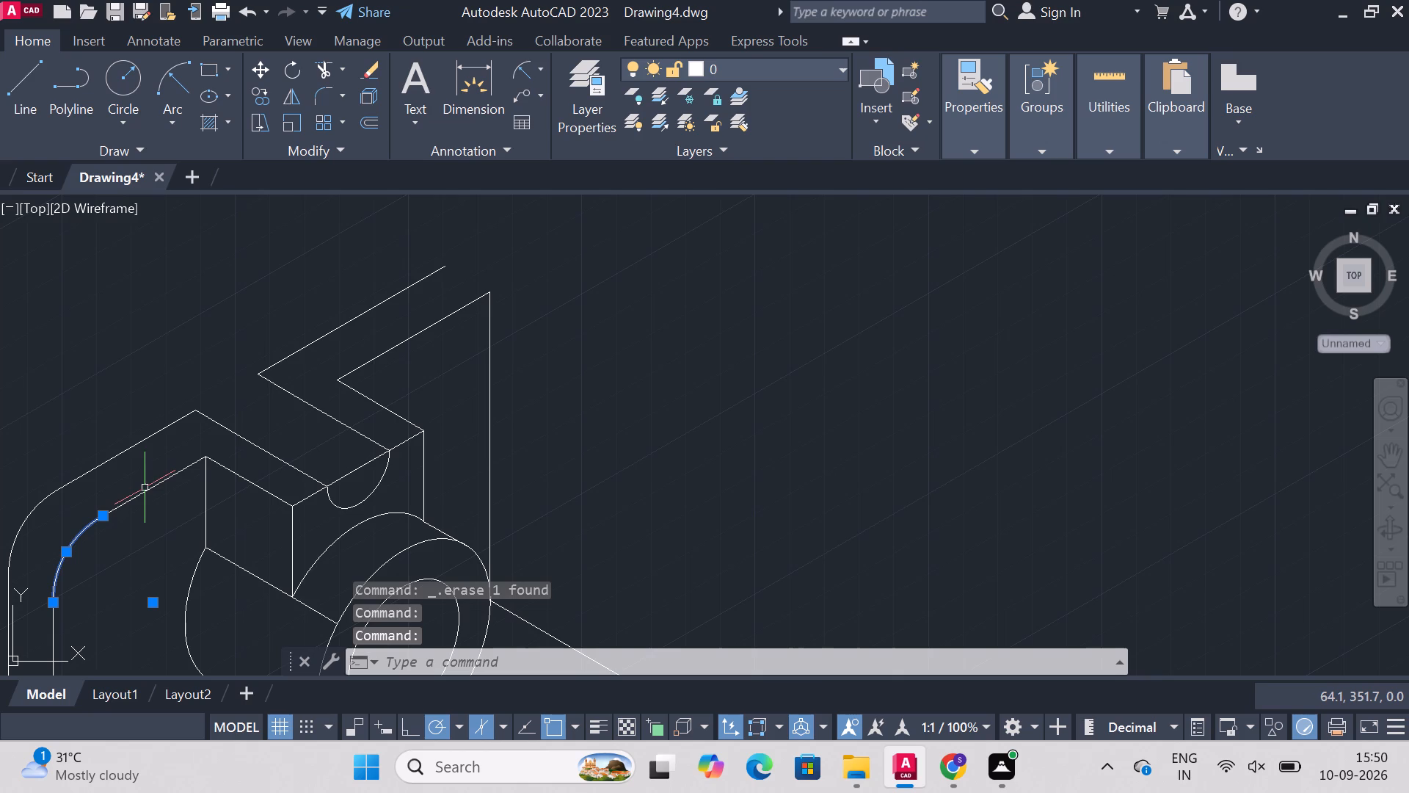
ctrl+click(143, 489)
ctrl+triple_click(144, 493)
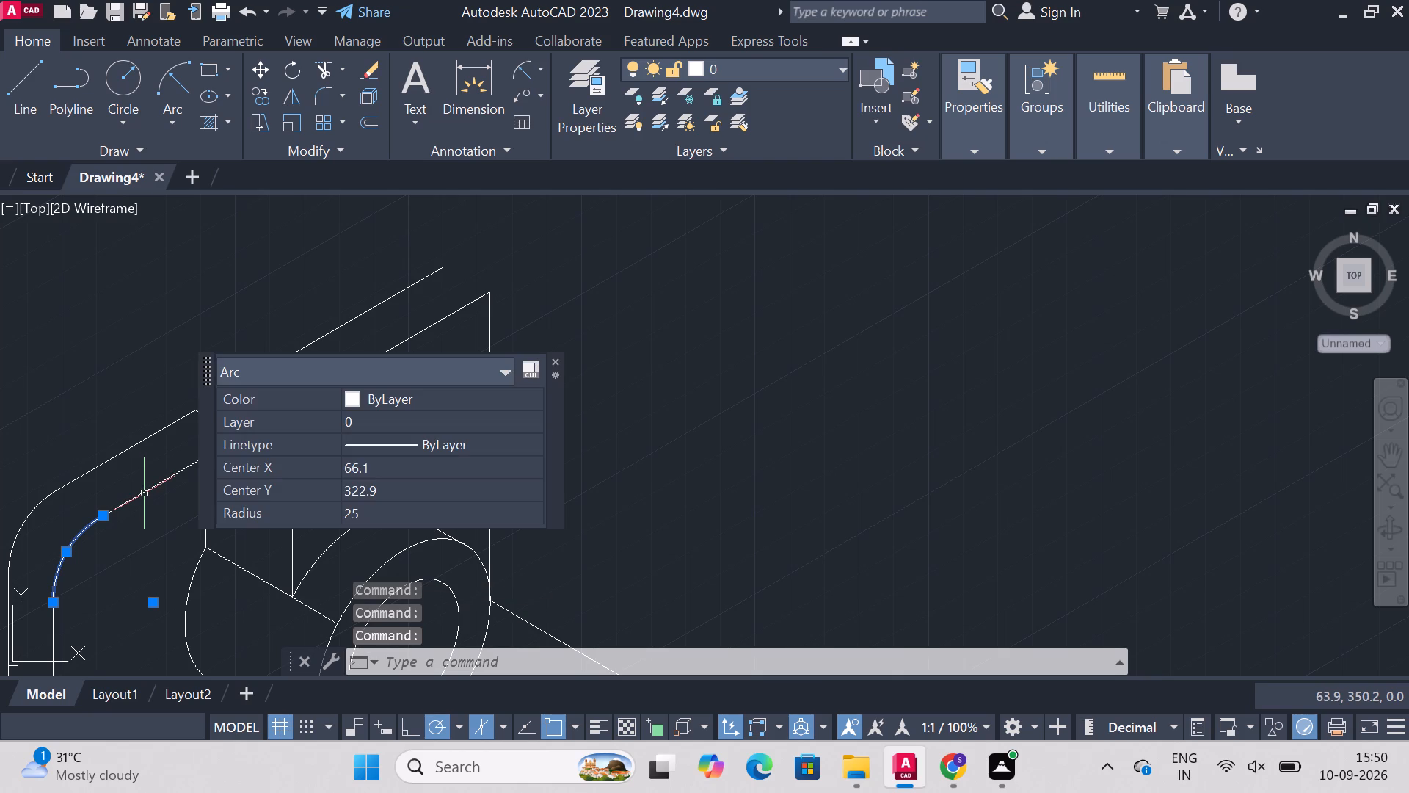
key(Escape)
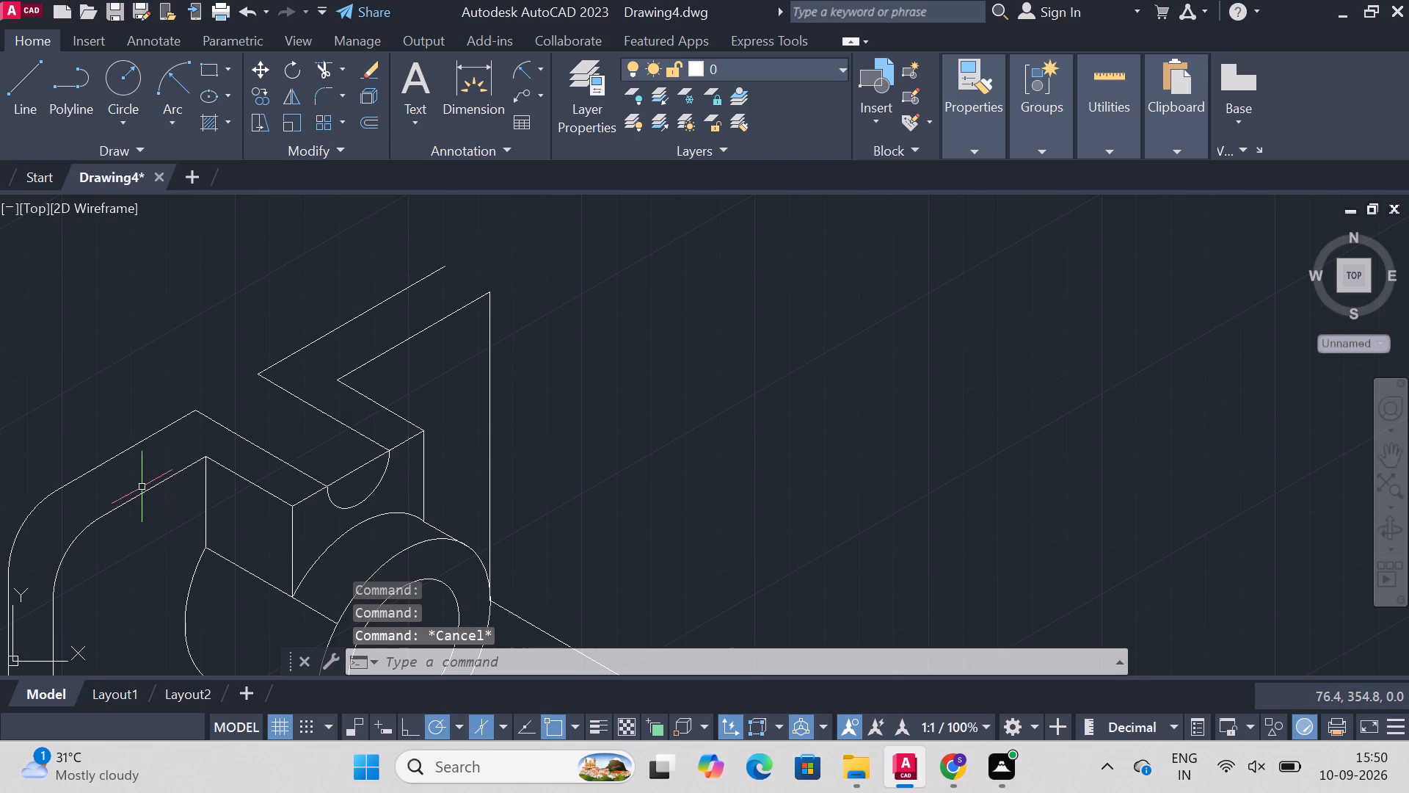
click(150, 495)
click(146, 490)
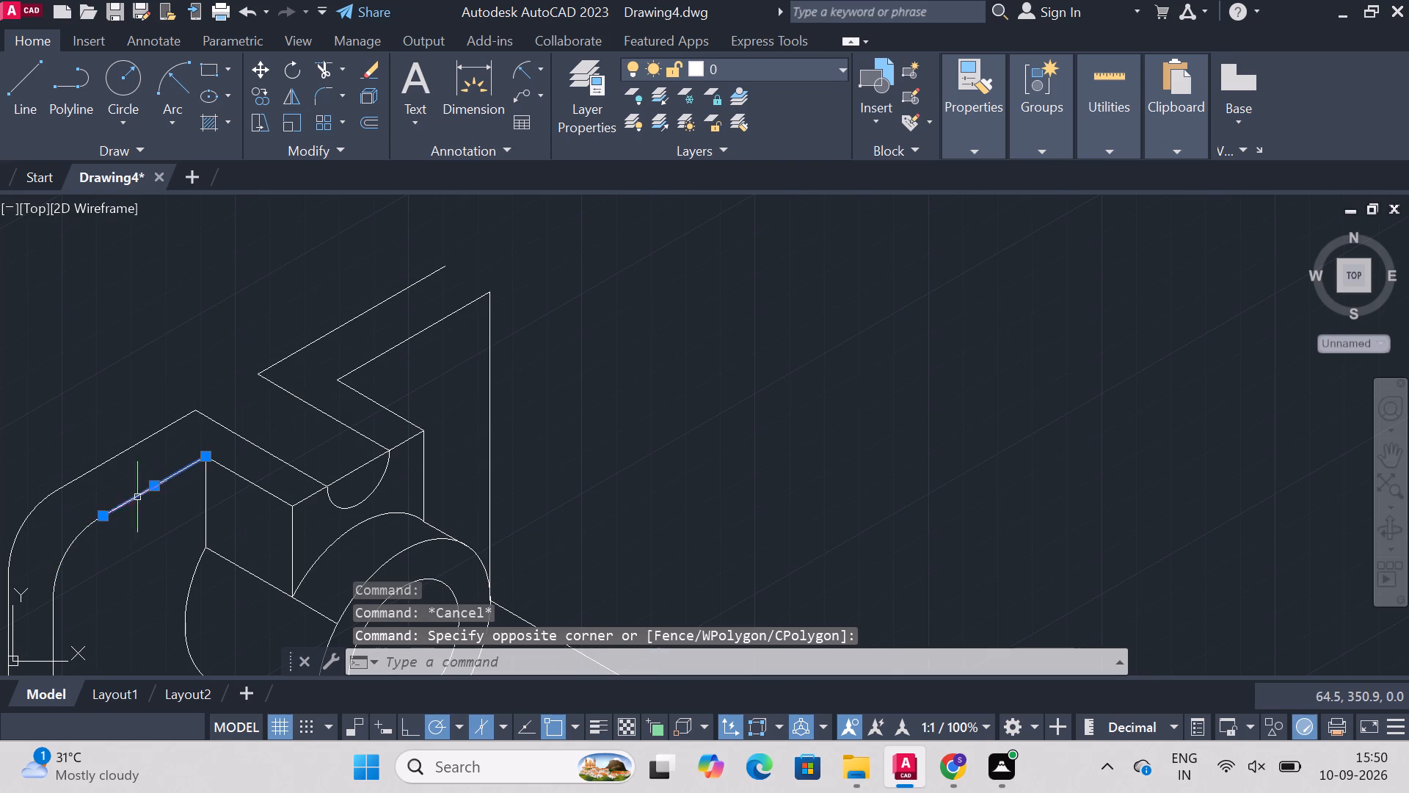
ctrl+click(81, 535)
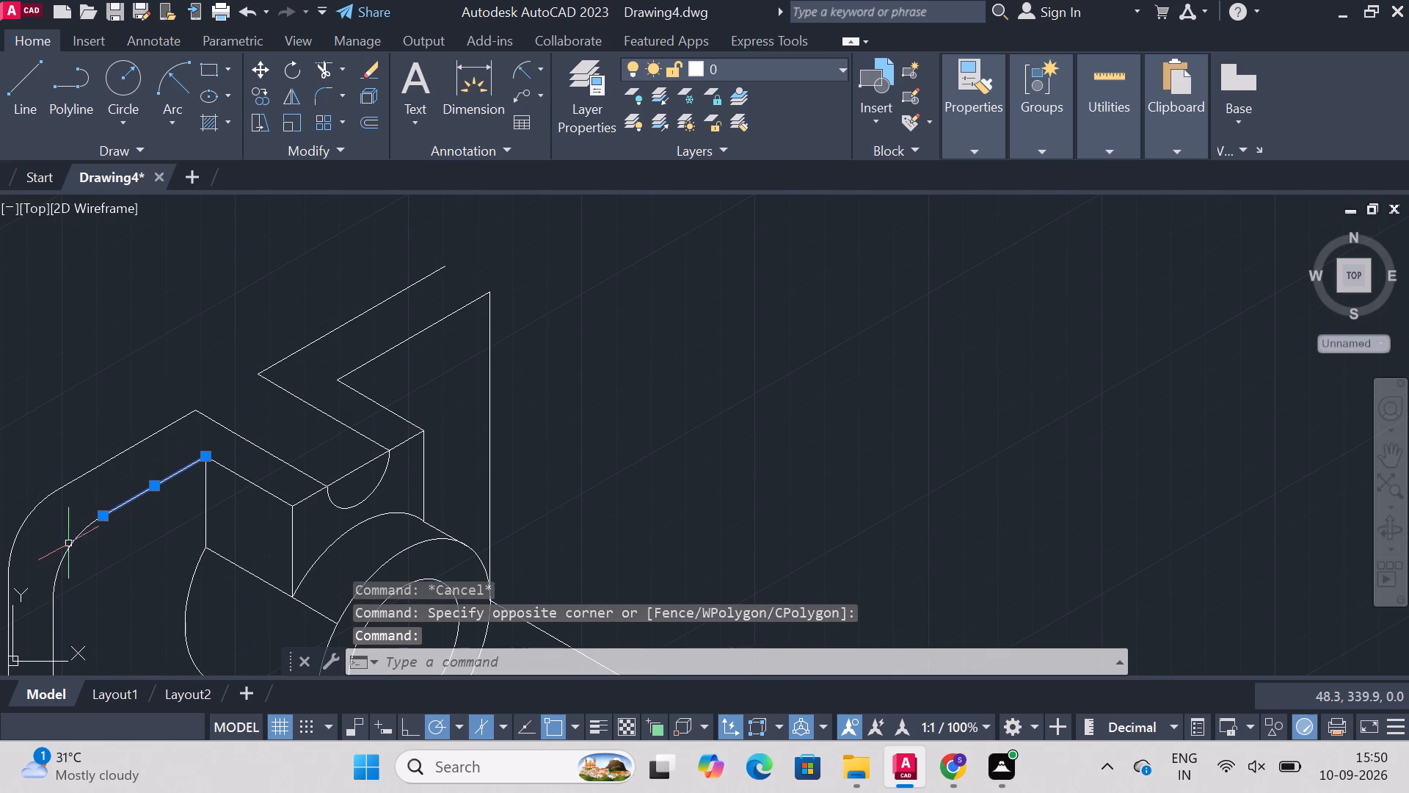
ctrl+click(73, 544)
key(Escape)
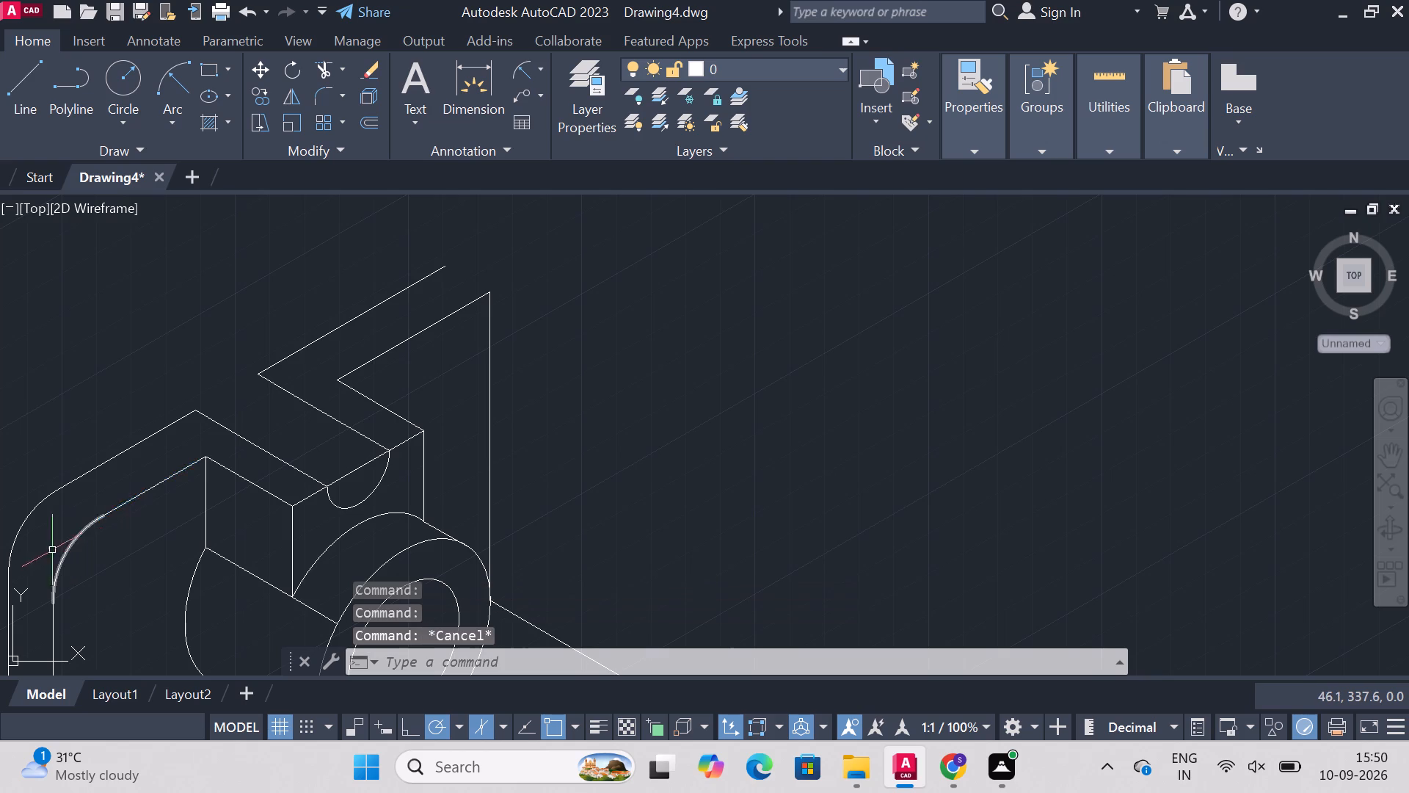
Copy the near rounded corner's inner arc and its adjoining sloped top line to the empty space beyond the far upper corner.
click(131, 504)
click(70, 545)
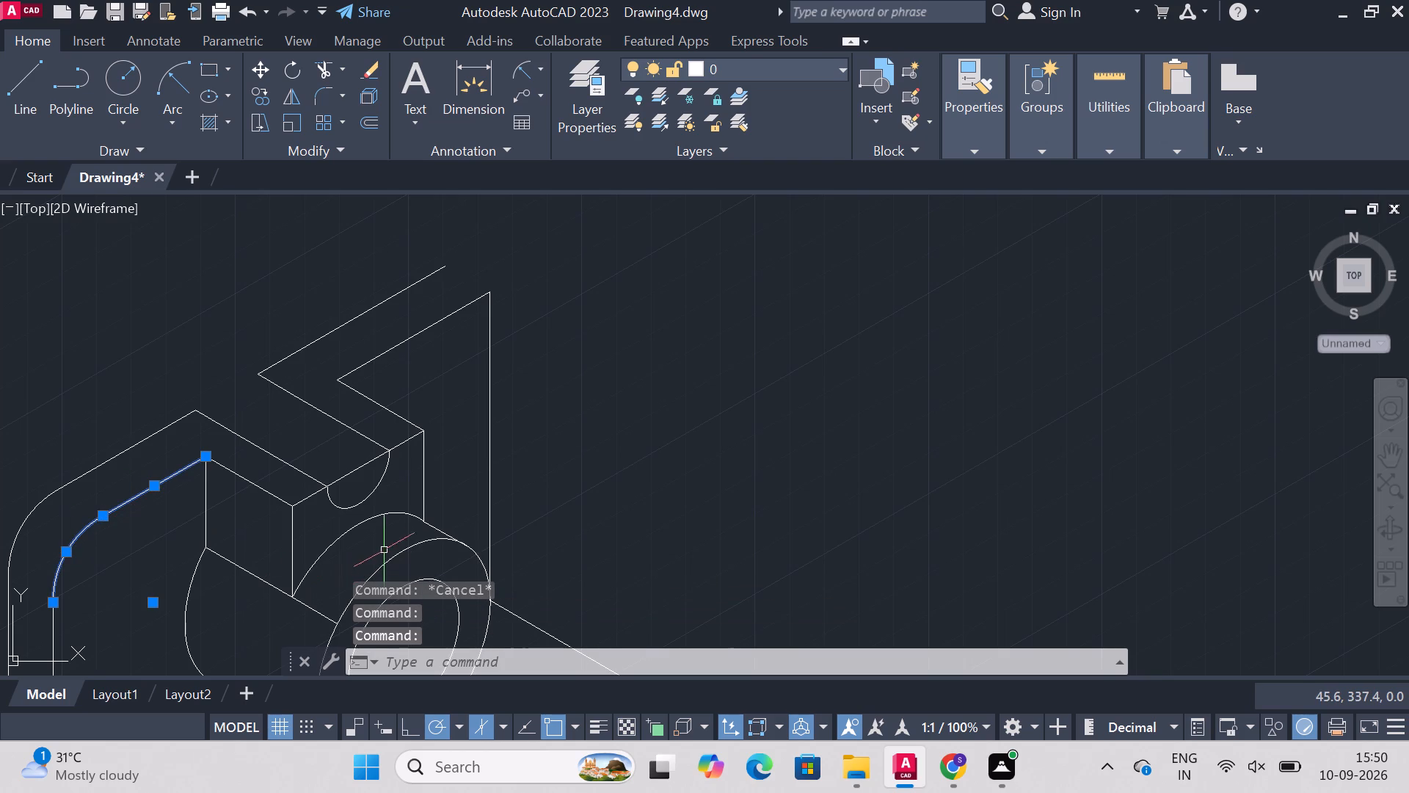
text(cop)
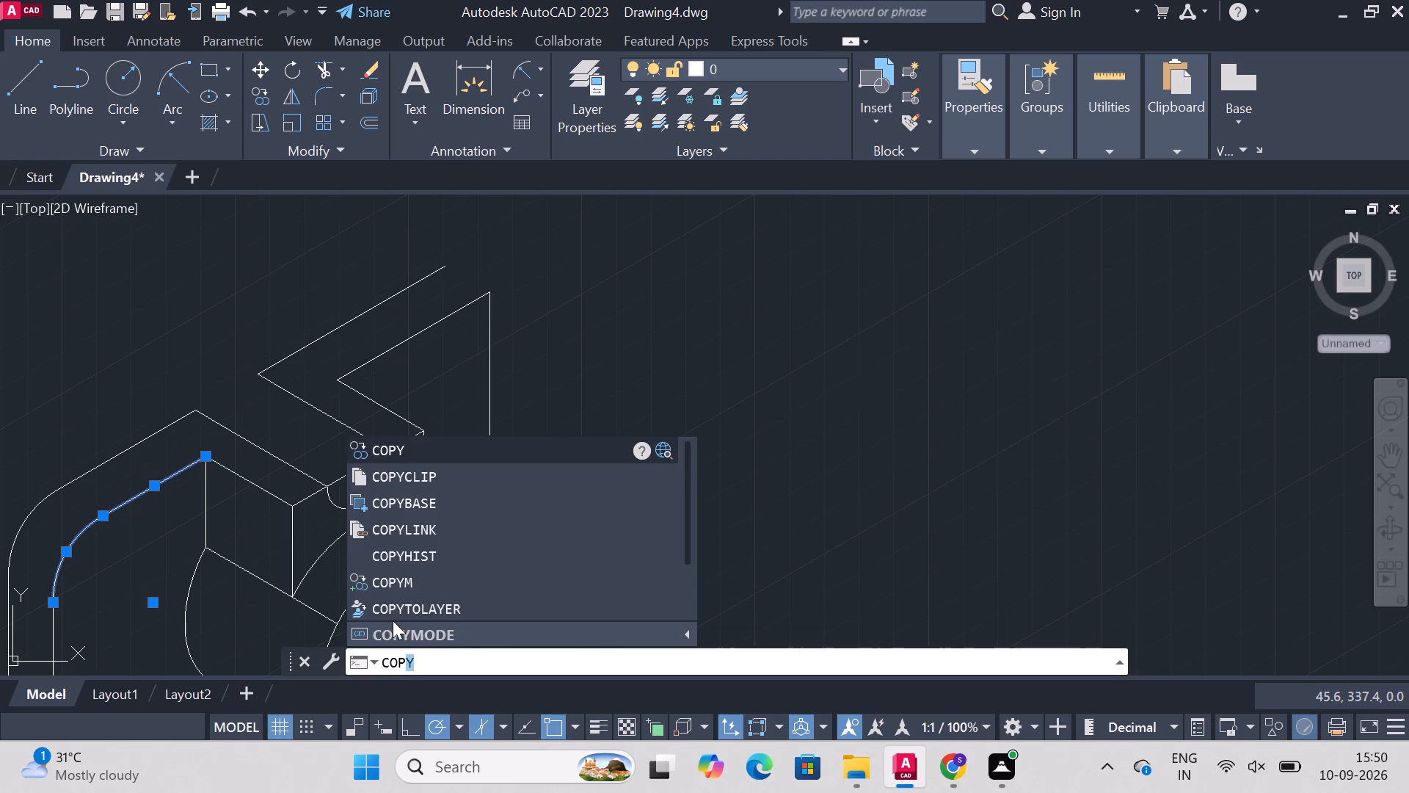
key(y)
key(Return)
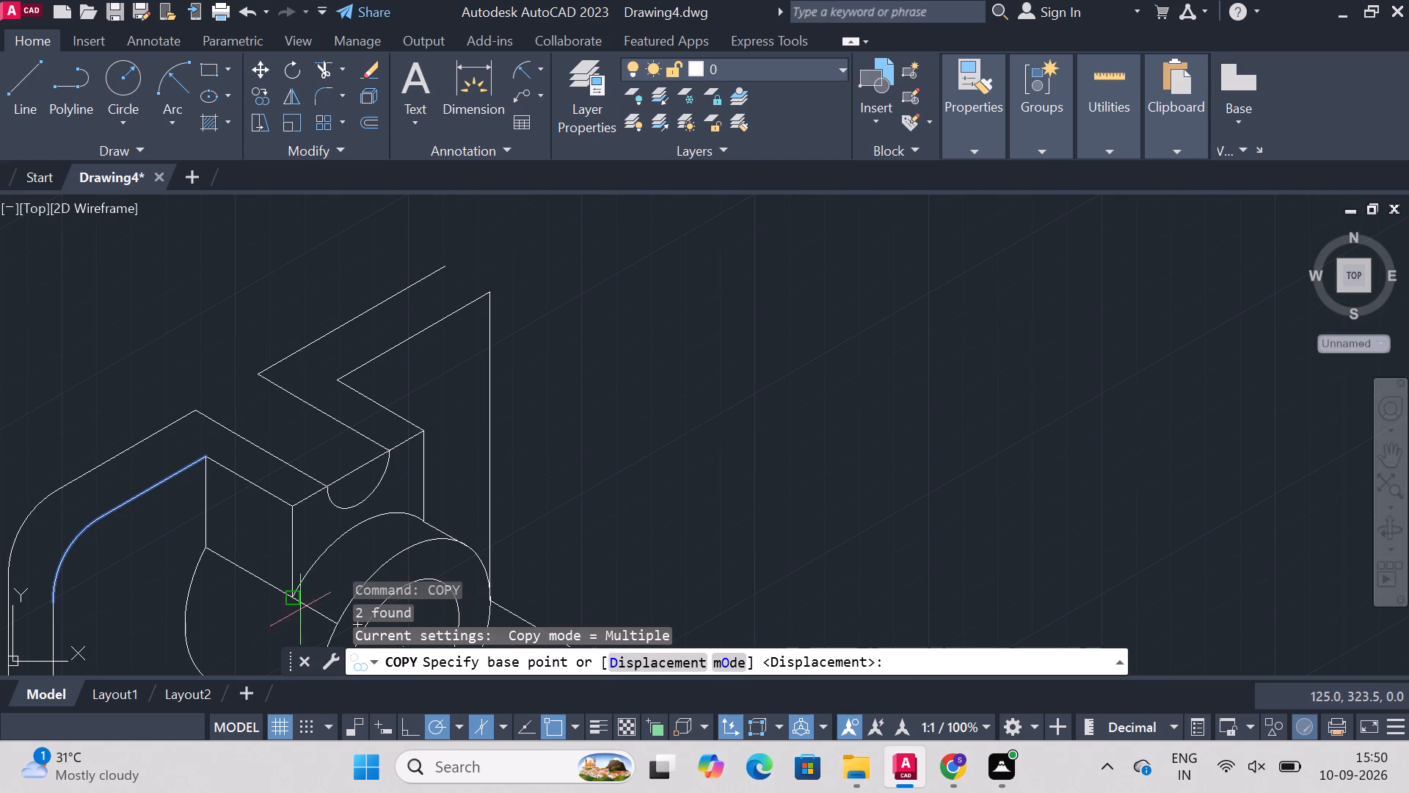
click(356, 469)
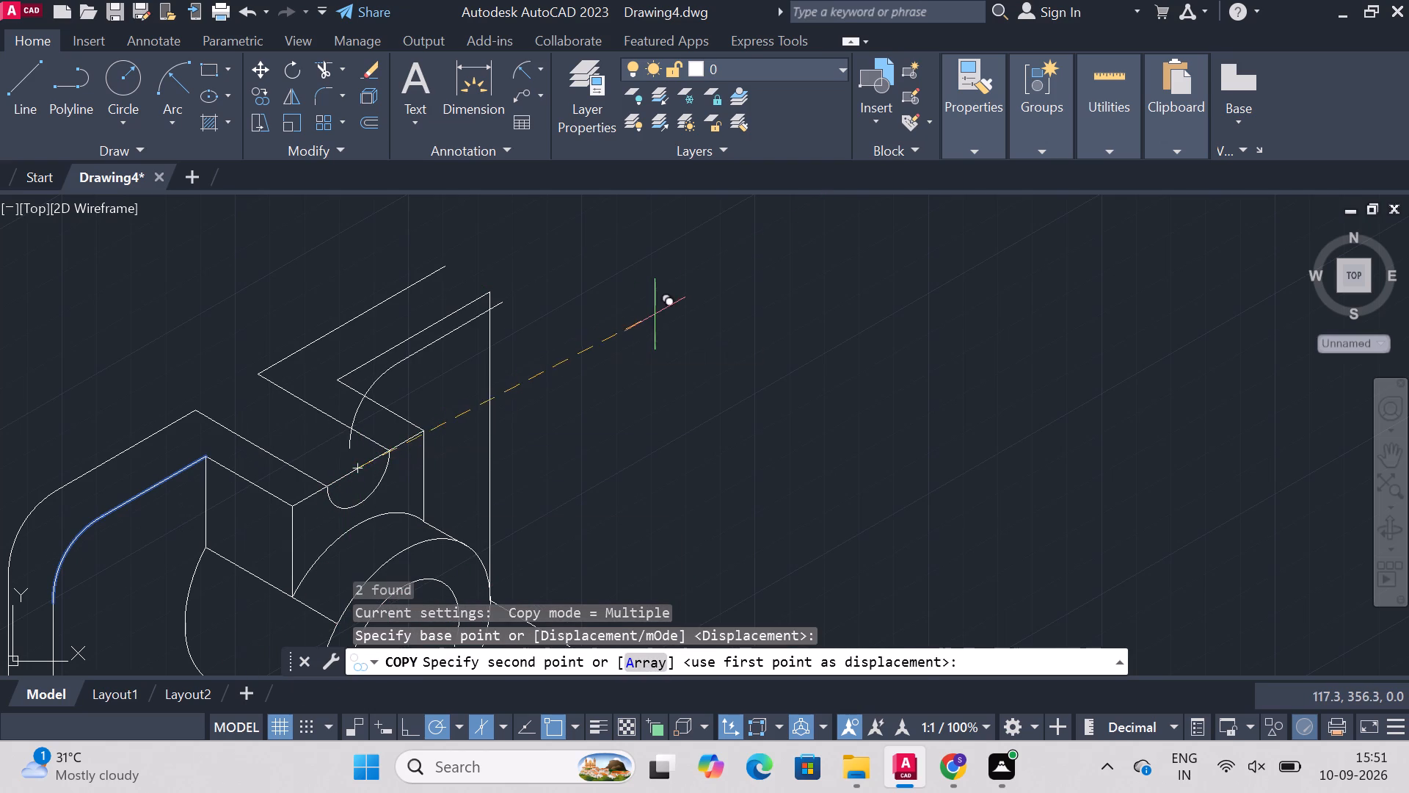
click(874, 272)
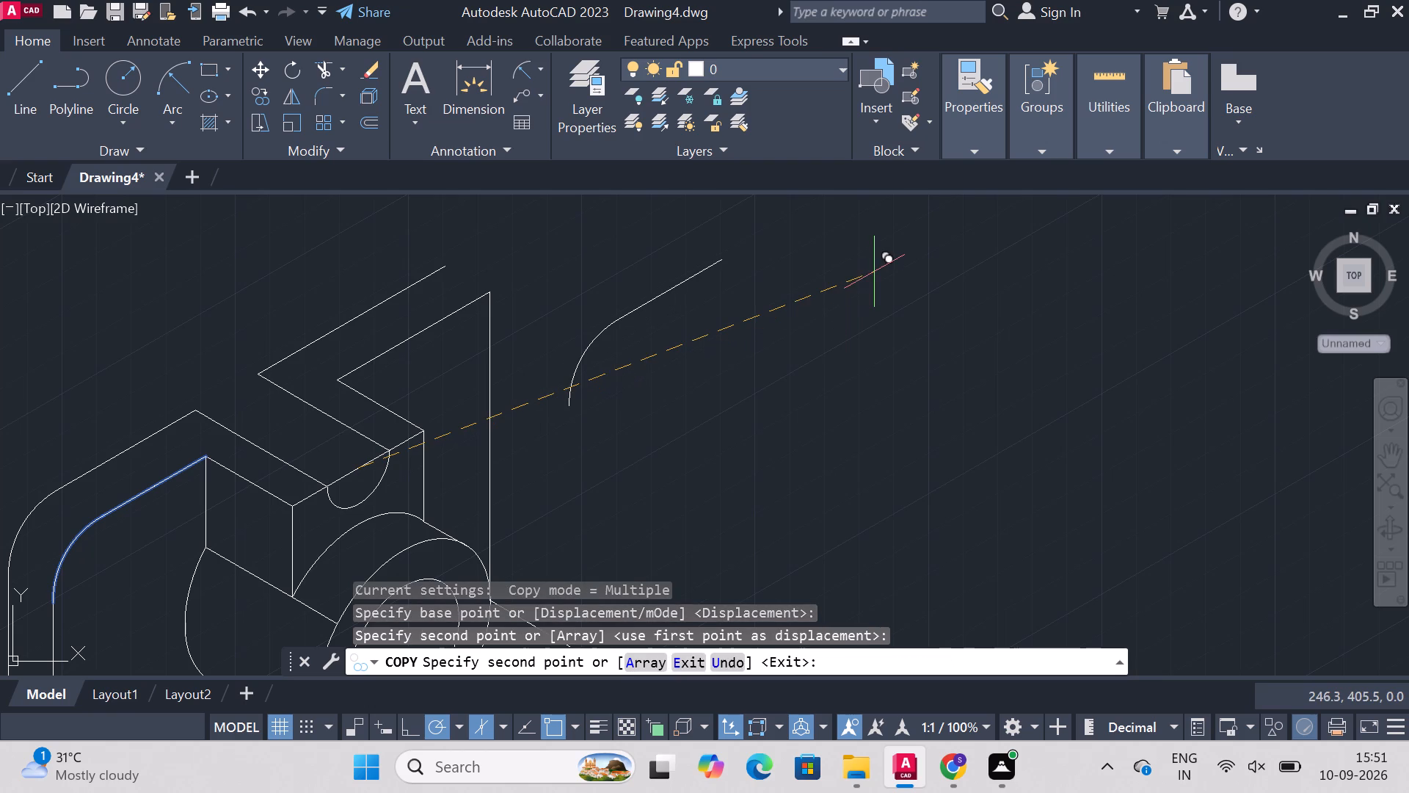
click(874, 272)
click(874, 272)
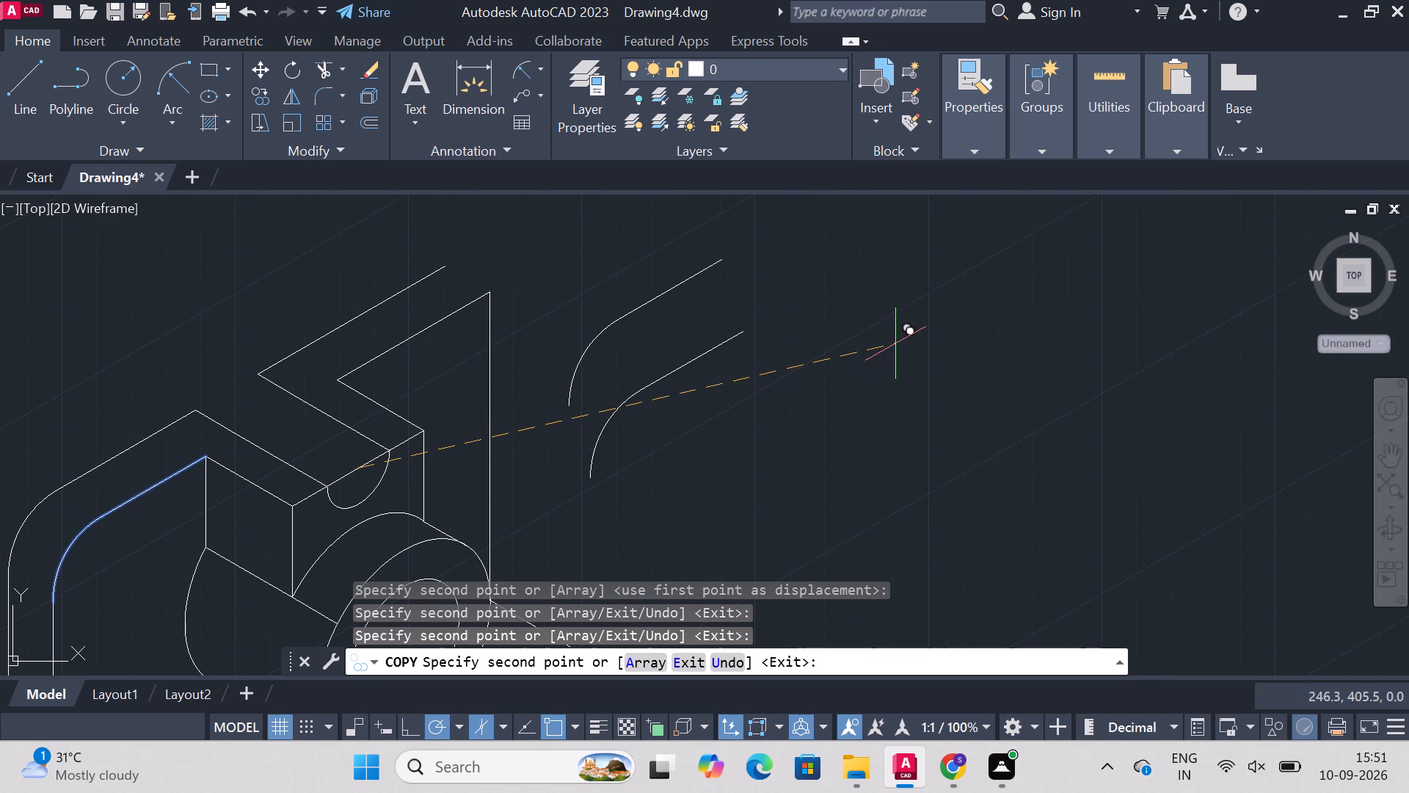
key(Escape)
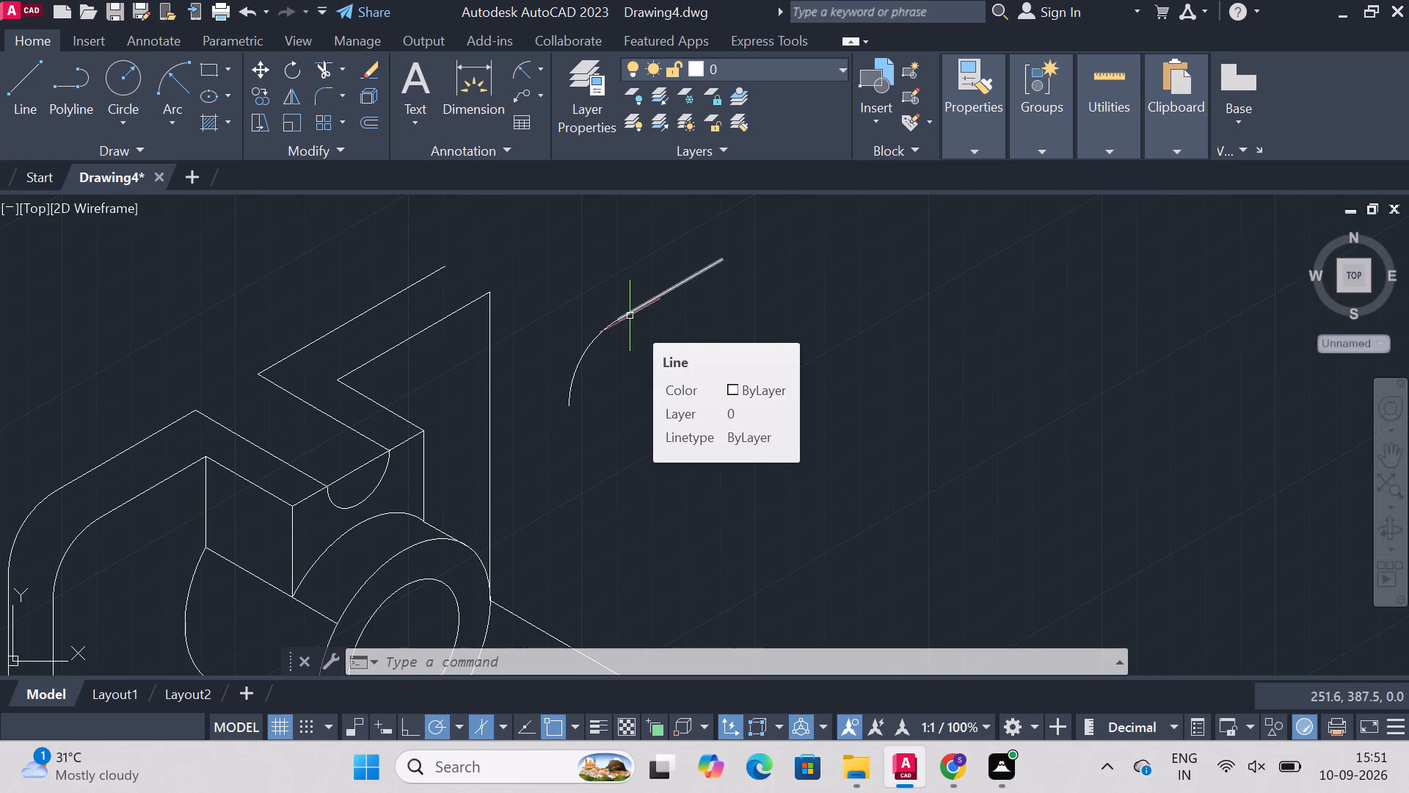
key(Escape)
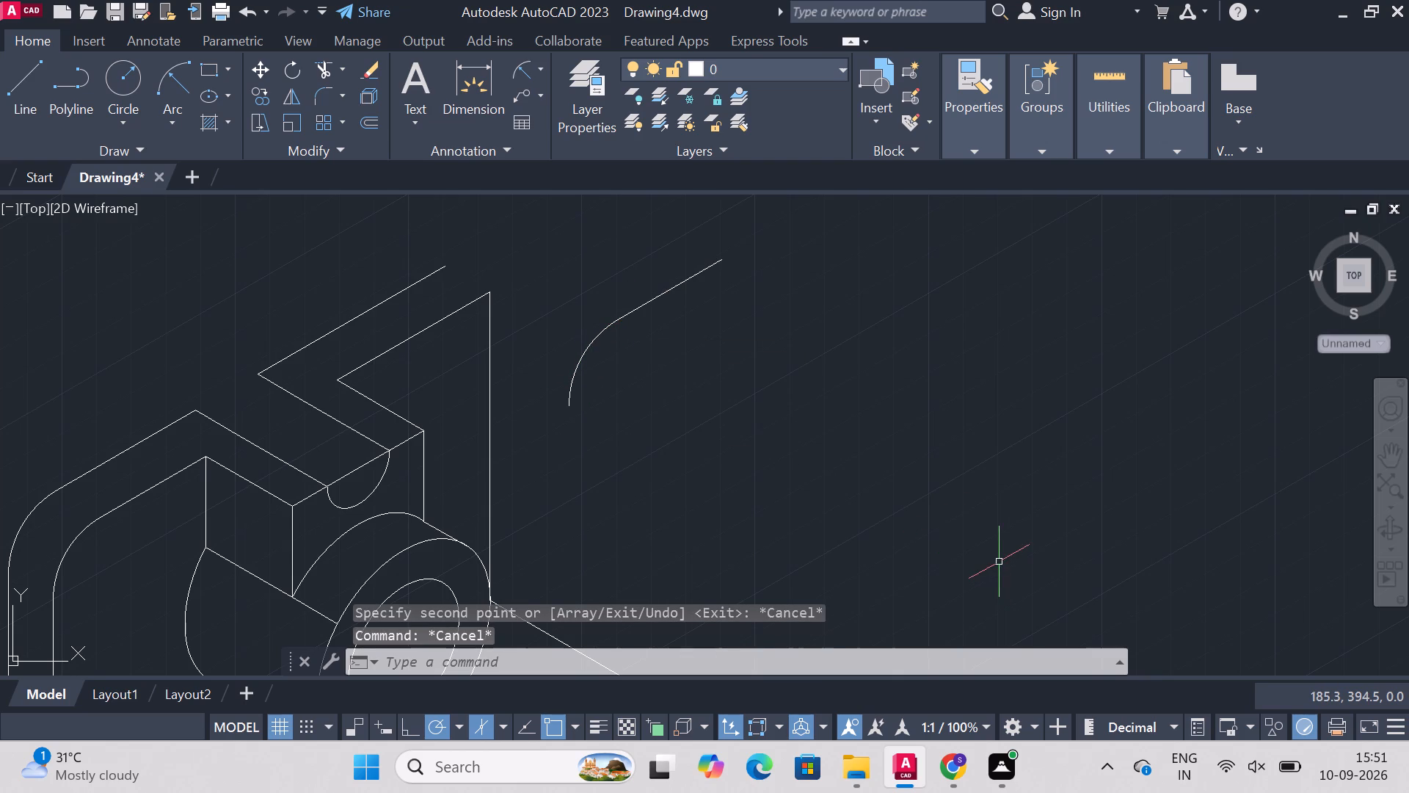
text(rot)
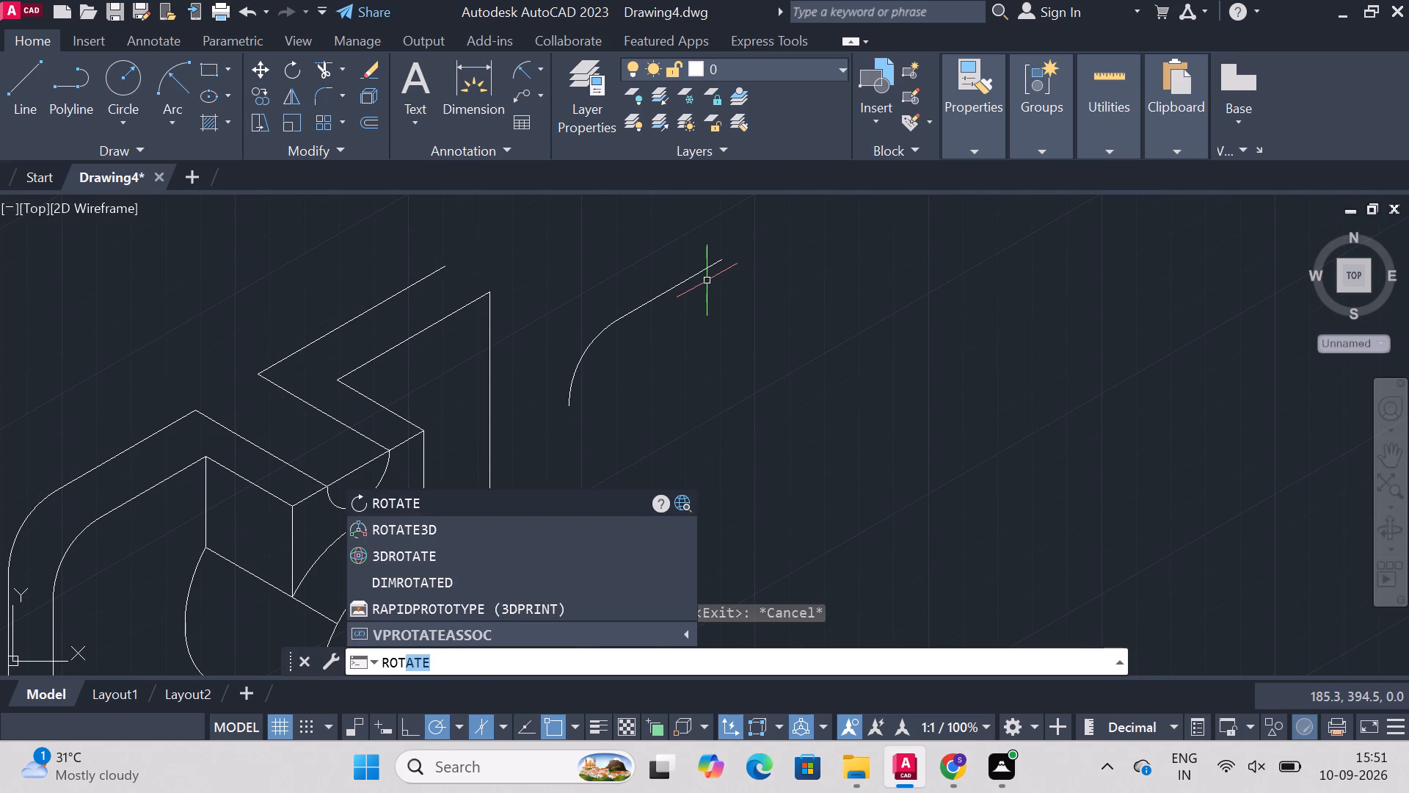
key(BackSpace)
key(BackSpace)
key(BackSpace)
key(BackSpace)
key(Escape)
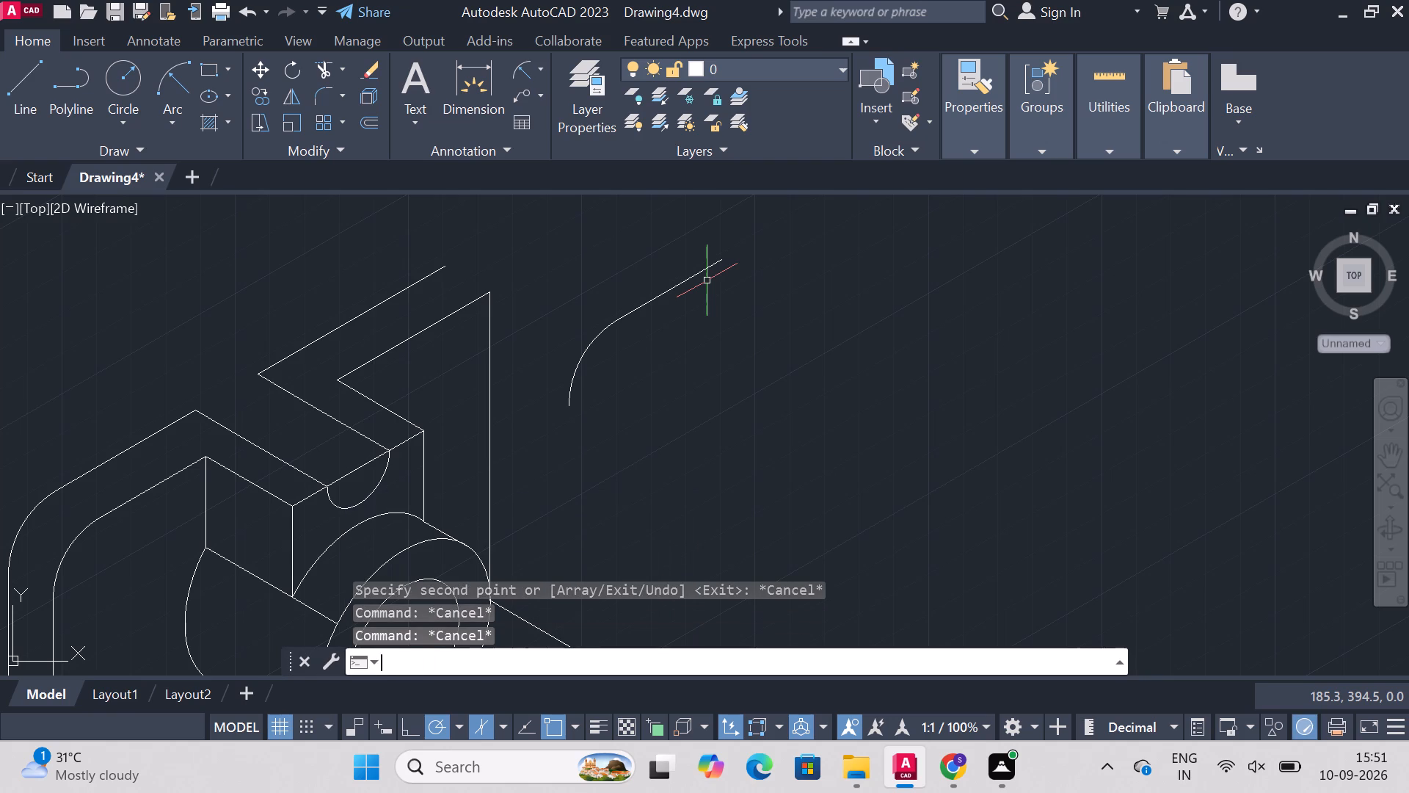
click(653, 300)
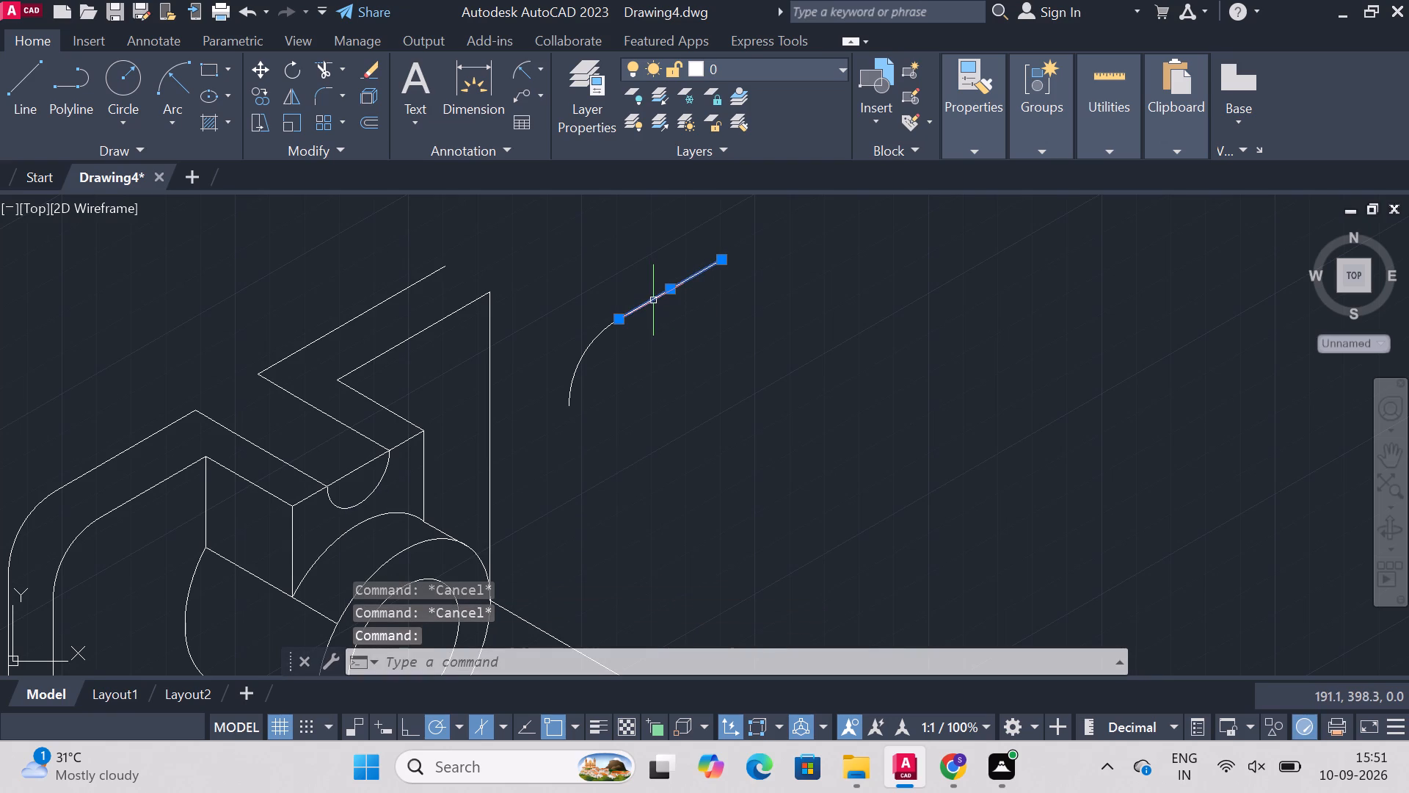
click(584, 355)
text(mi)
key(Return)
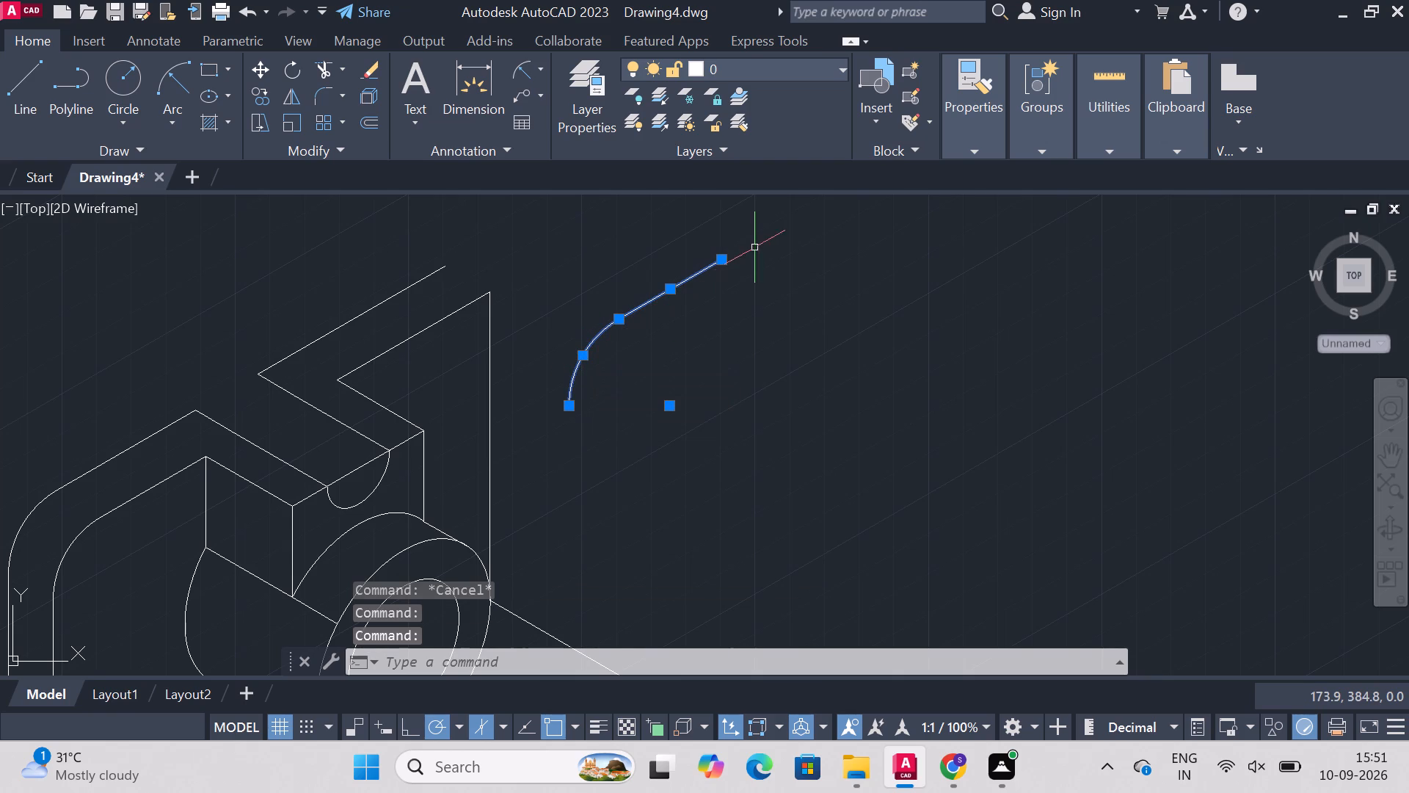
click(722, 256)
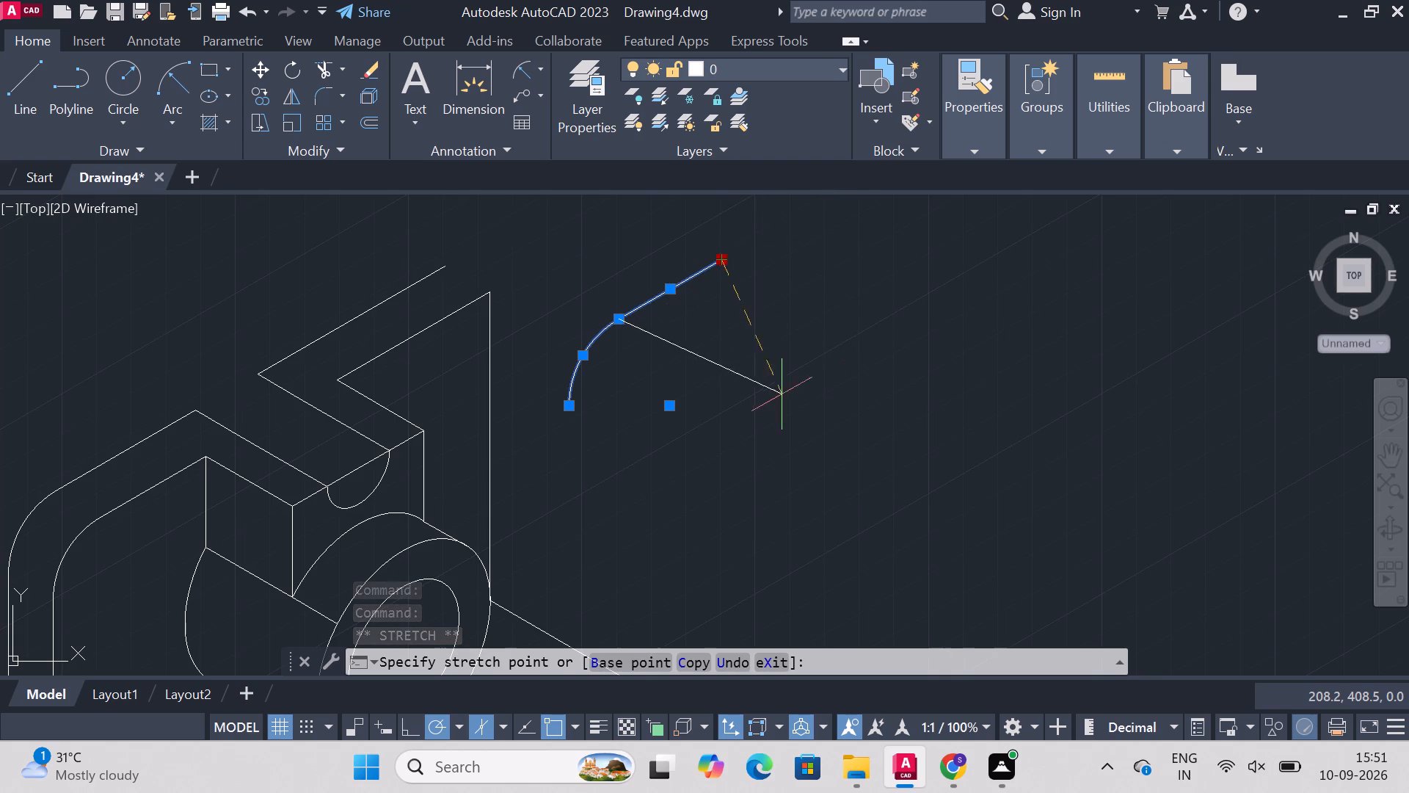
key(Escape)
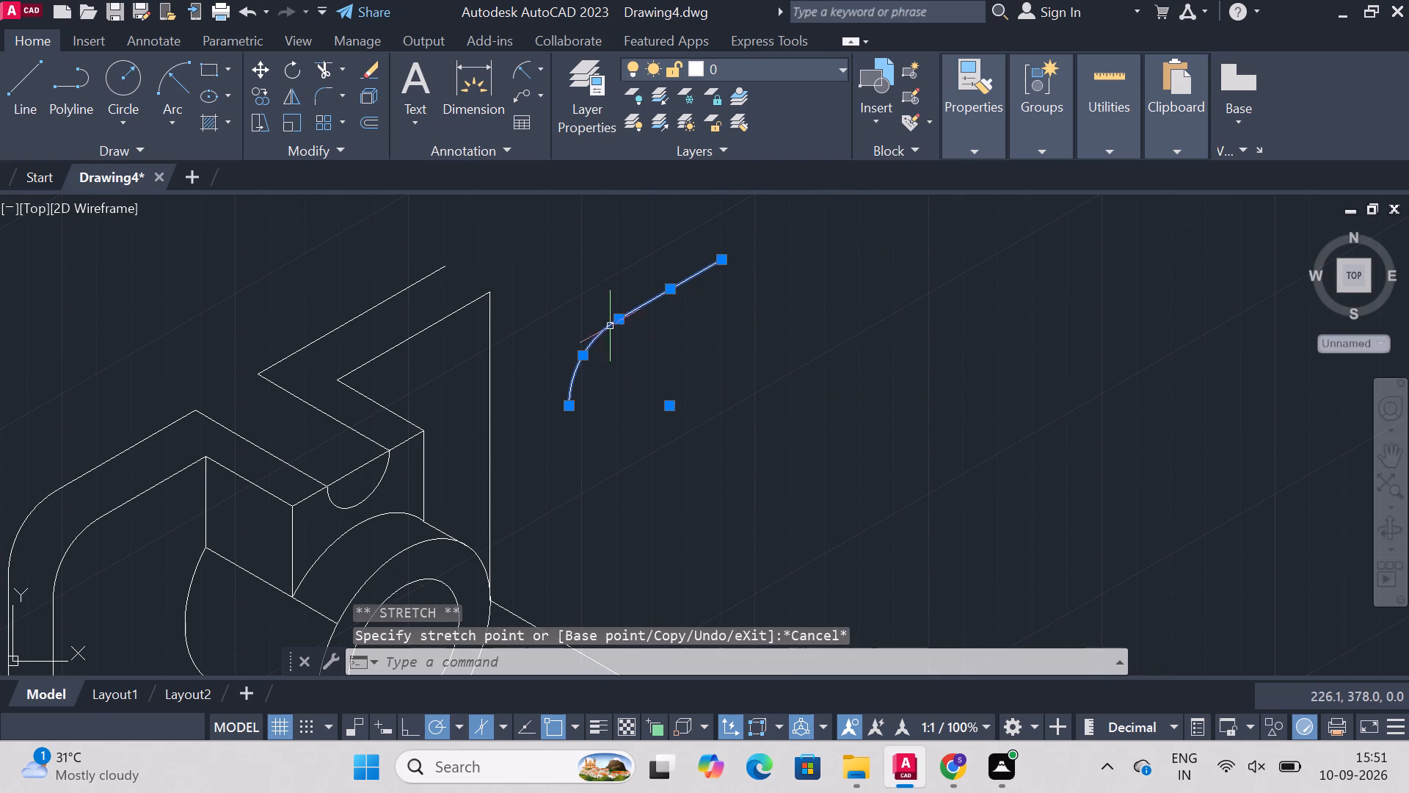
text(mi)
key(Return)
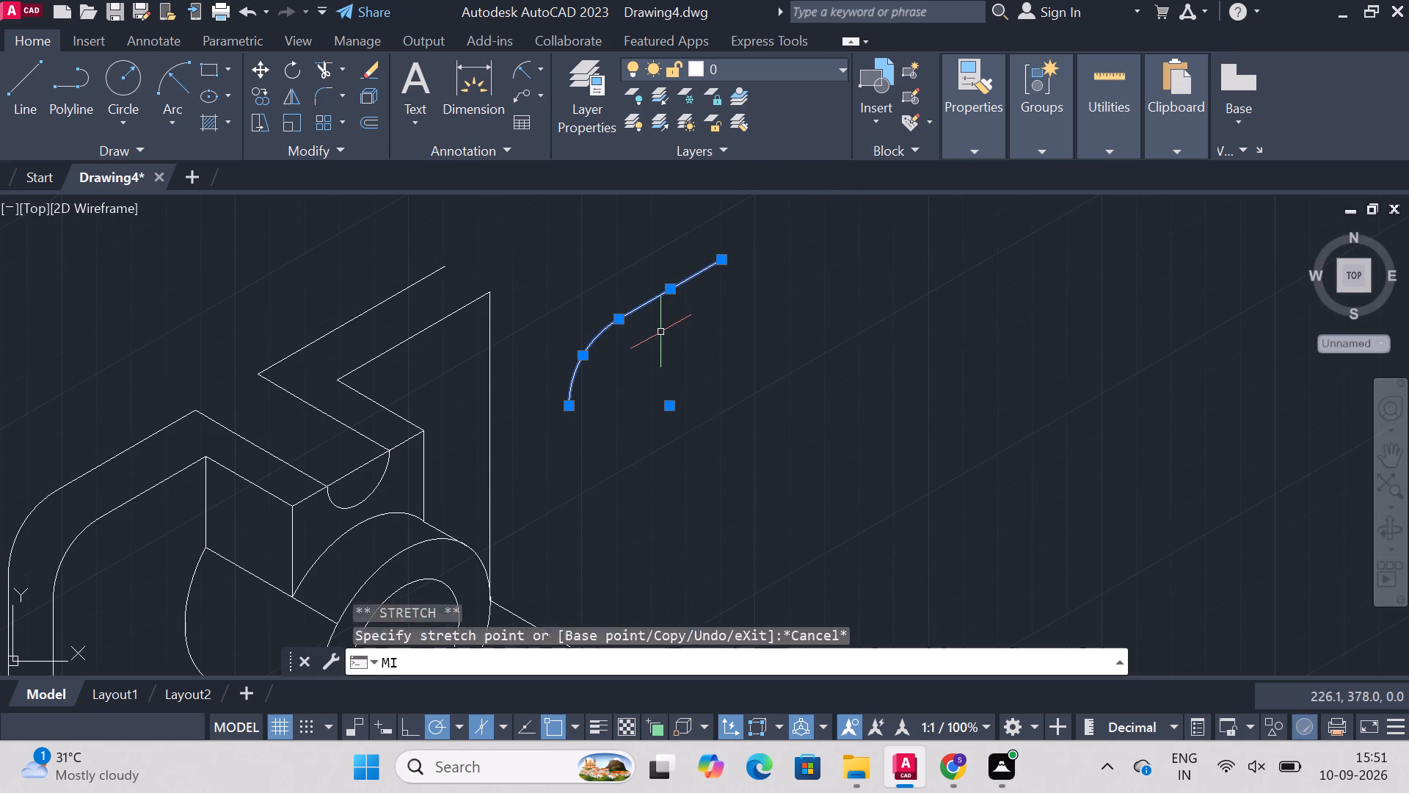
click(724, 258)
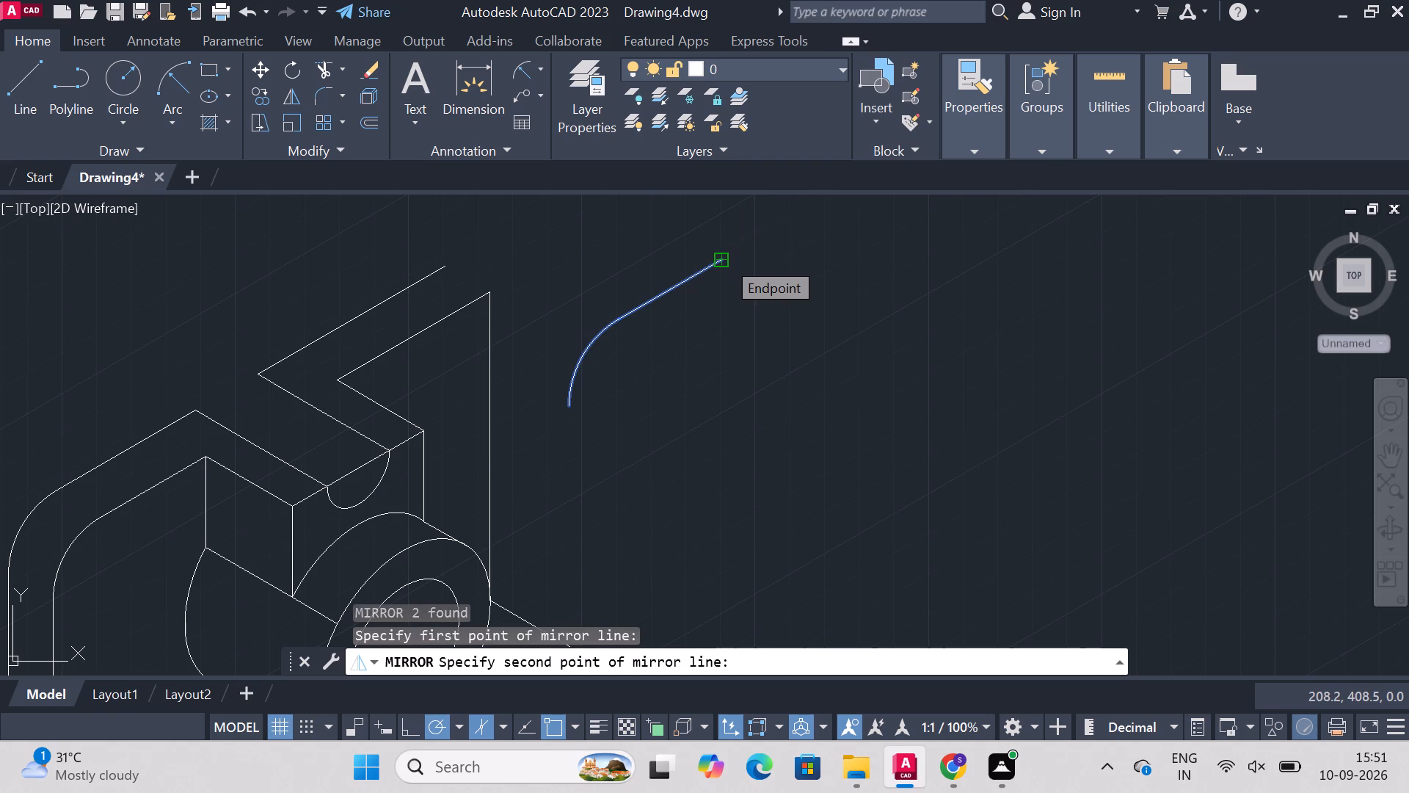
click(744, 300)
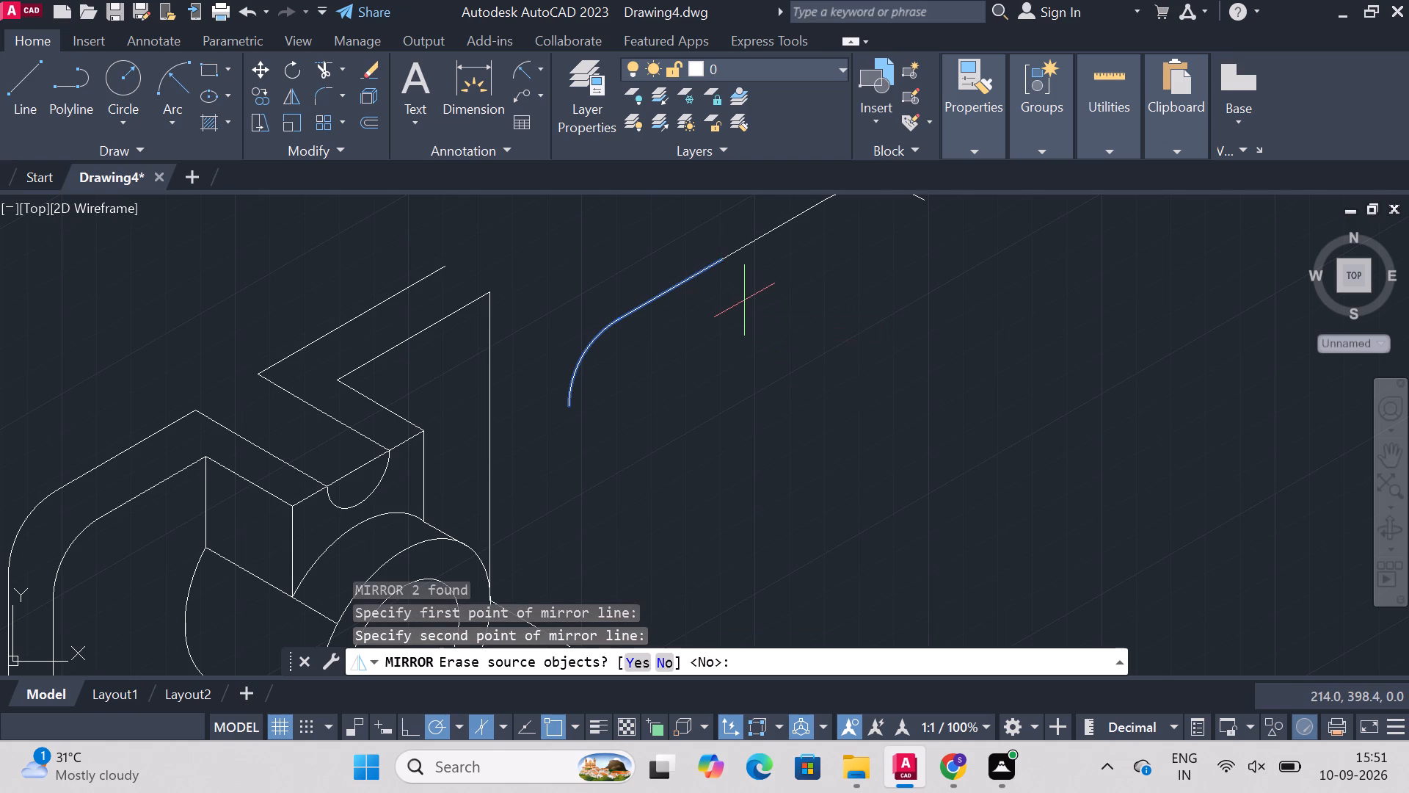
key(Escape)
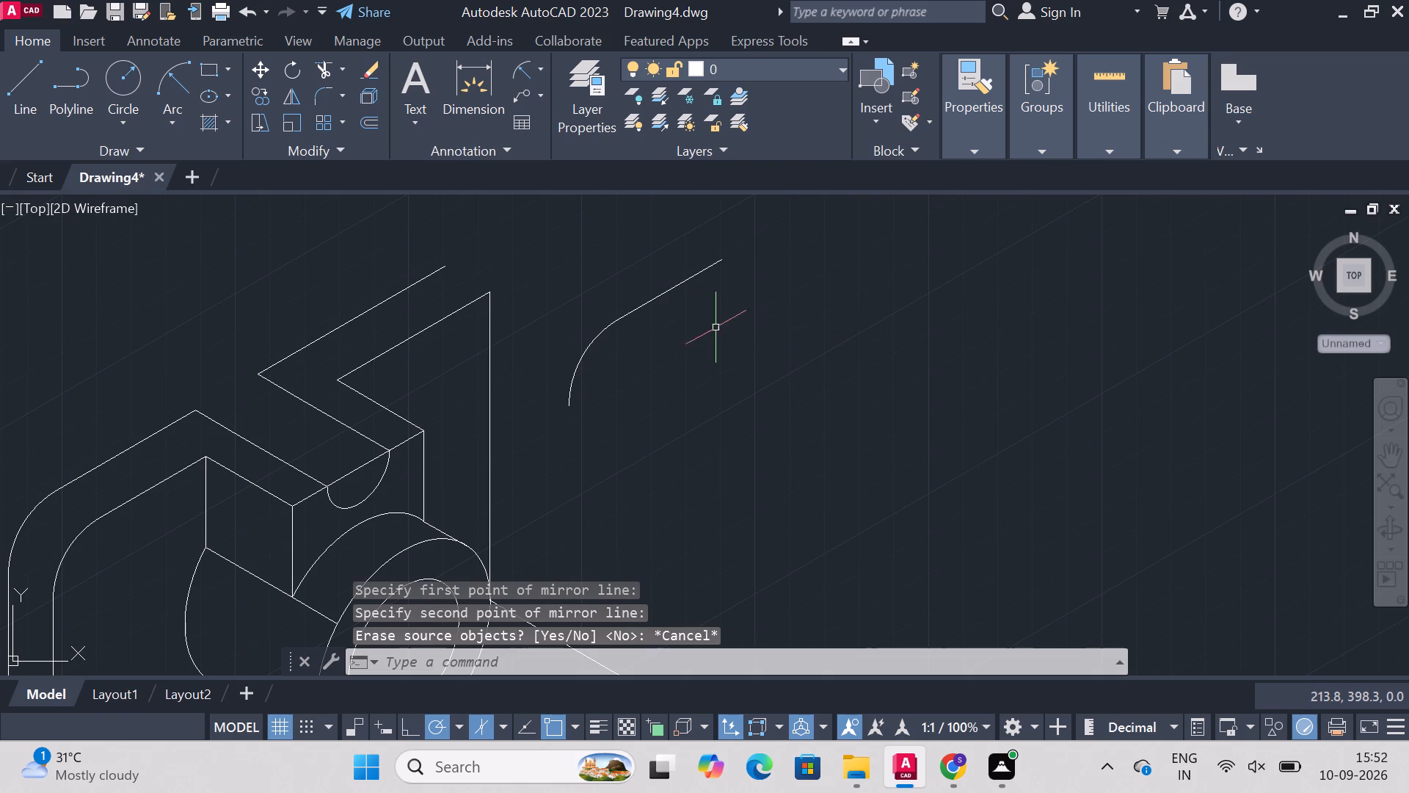
Mirror the copied arc and sloped line about an axis perpendicular to the line through its upper end, keeping the originals.
click(580, 358)
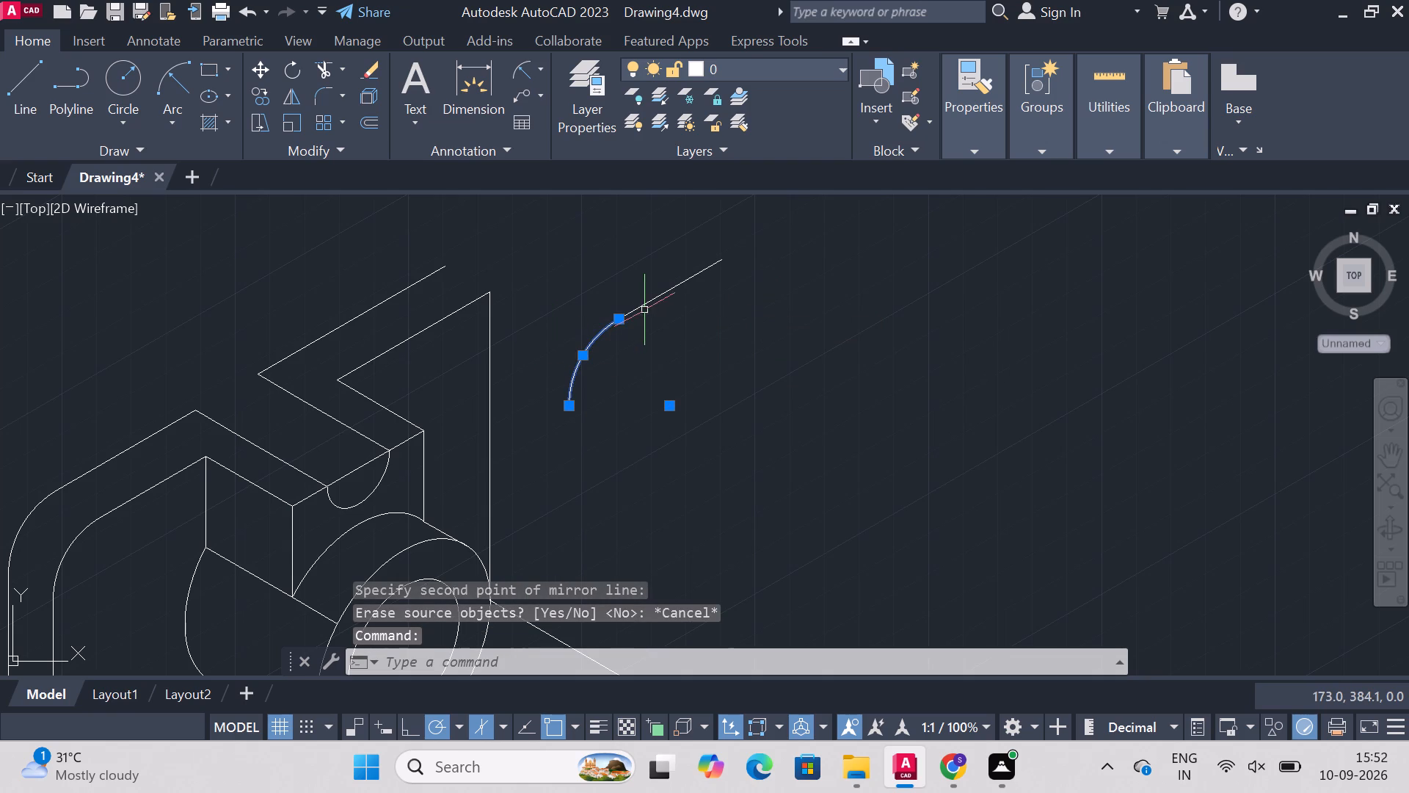
click(653, 298)
text(mi)
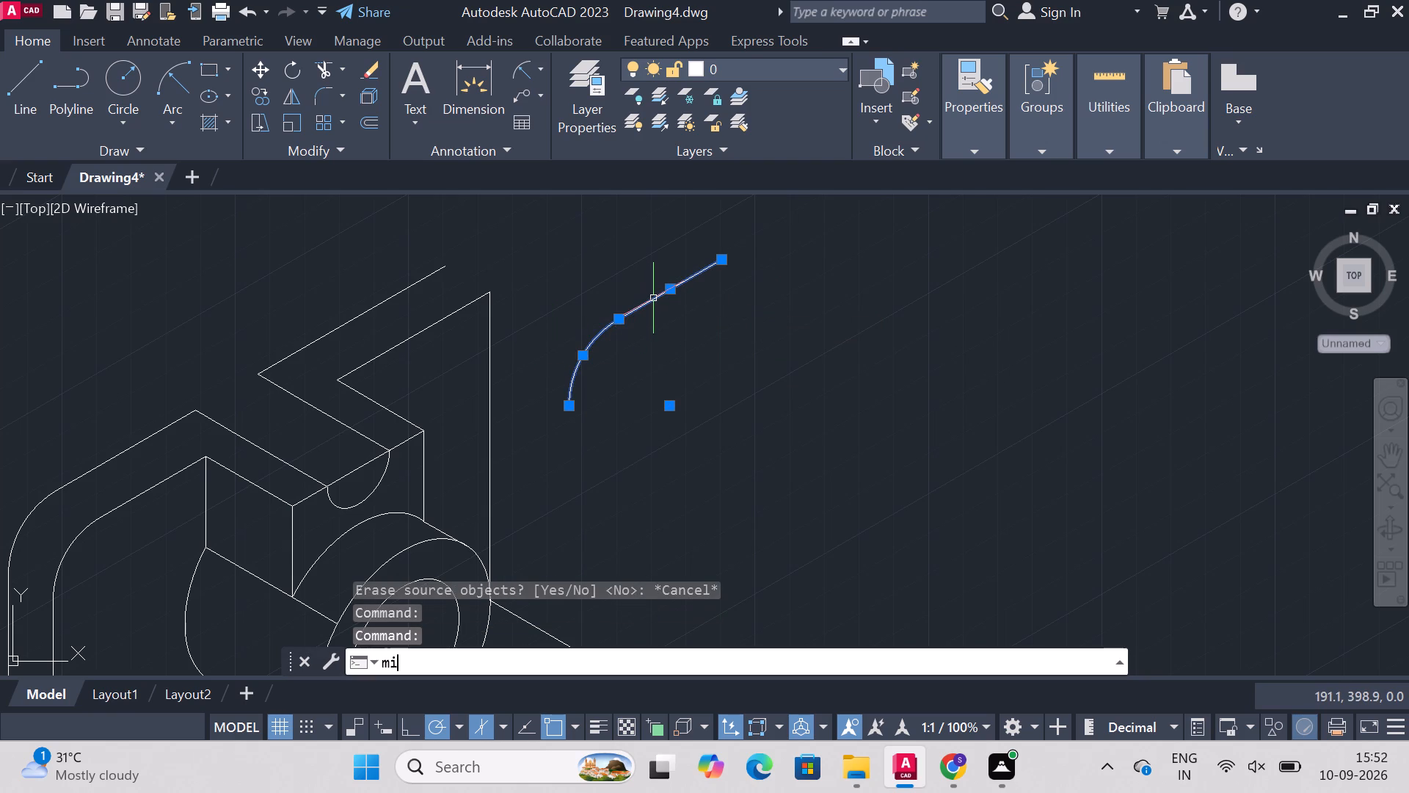
key(Return)
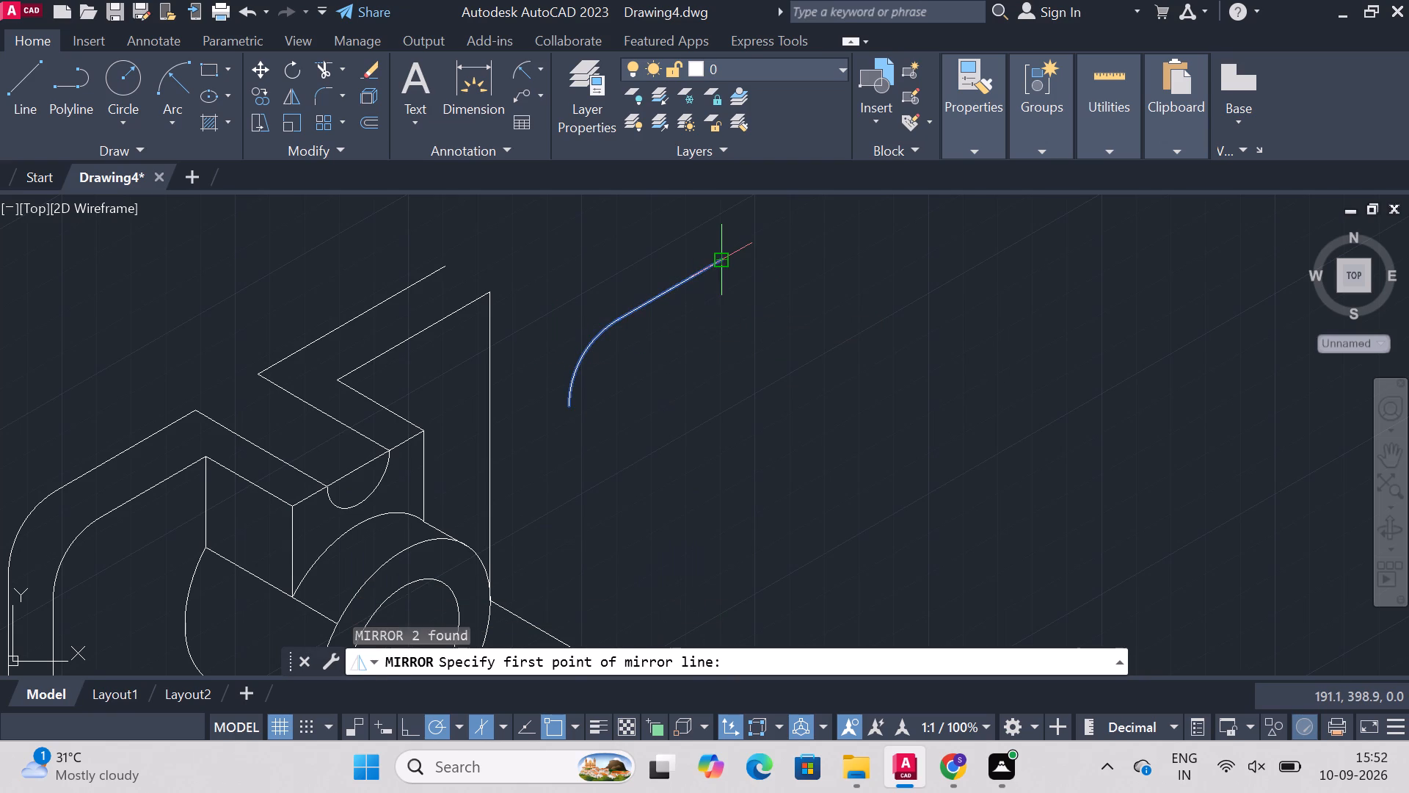
click(717, 258)
click(742, 283)
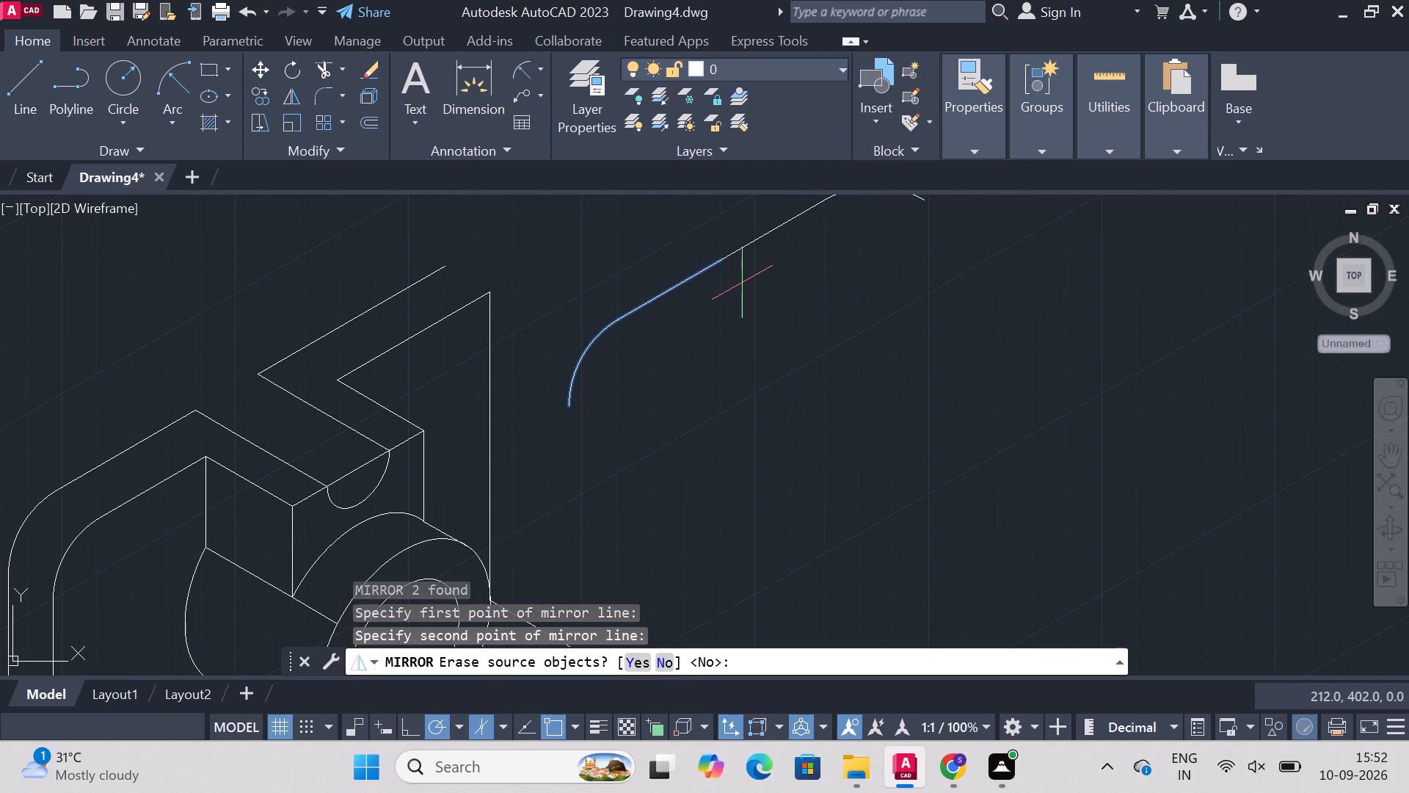
click(742, 283)
key(space)
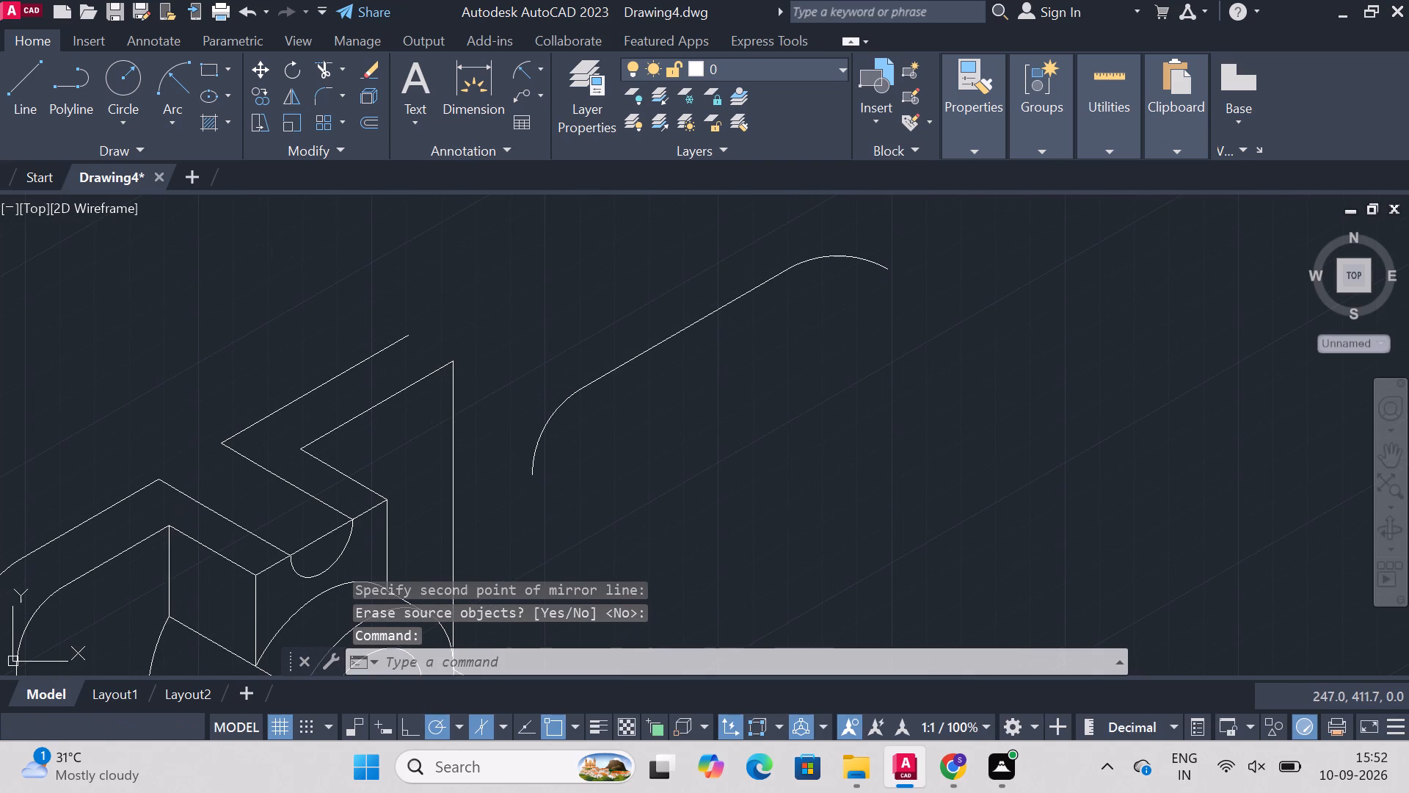
Move the mirrored line and arc from the line's lower end to the inner corner where the upright's far top edge starts.
click(730, 304)
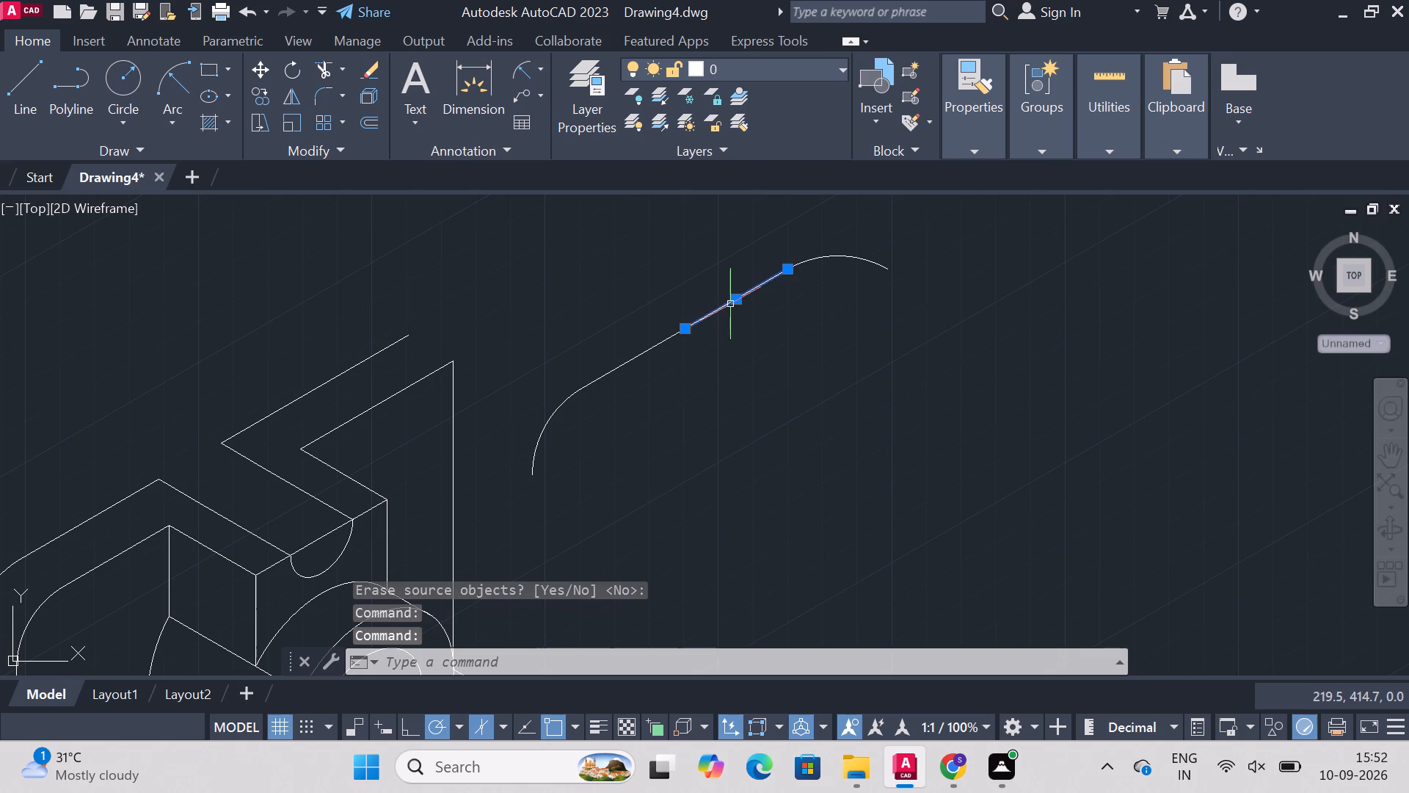
click(837, 256)
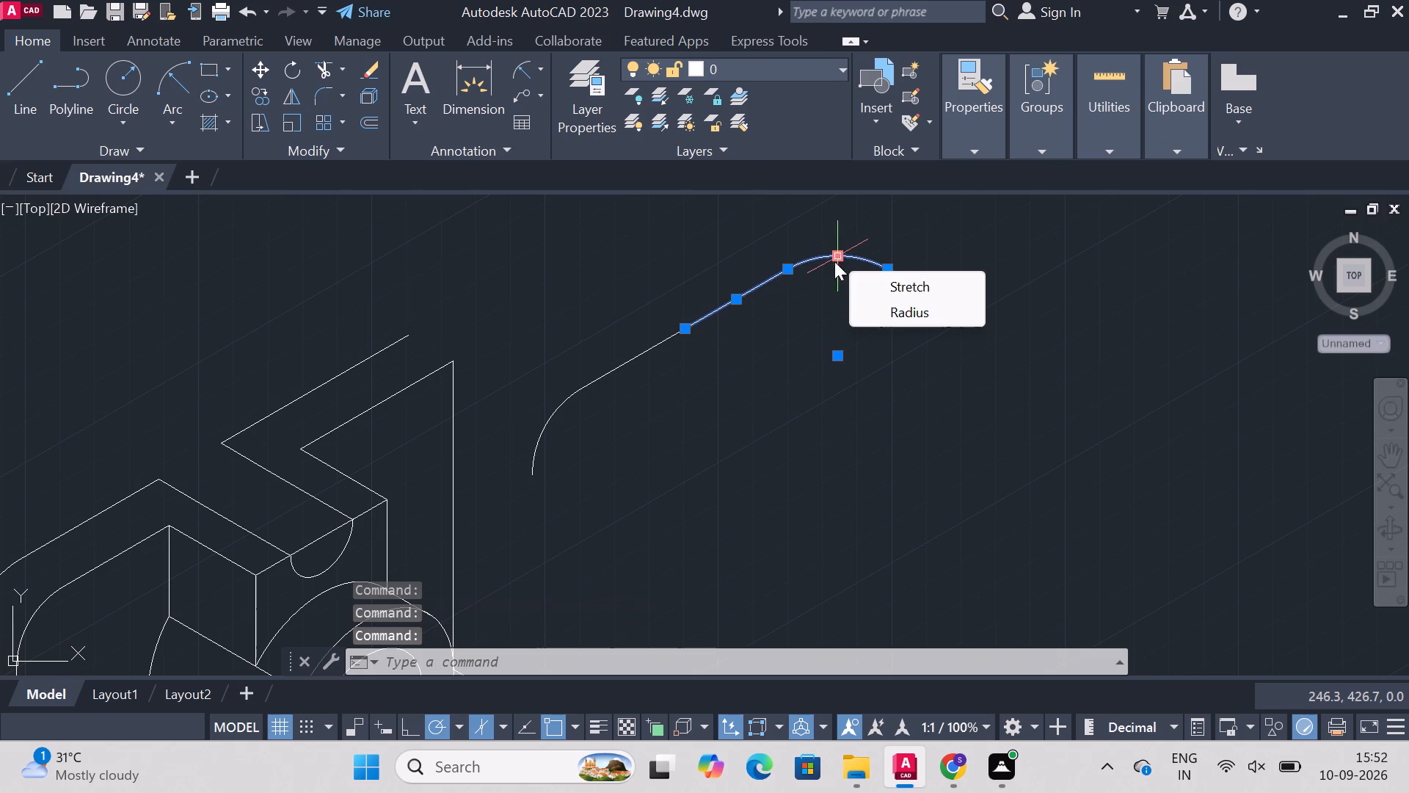
text(cop)
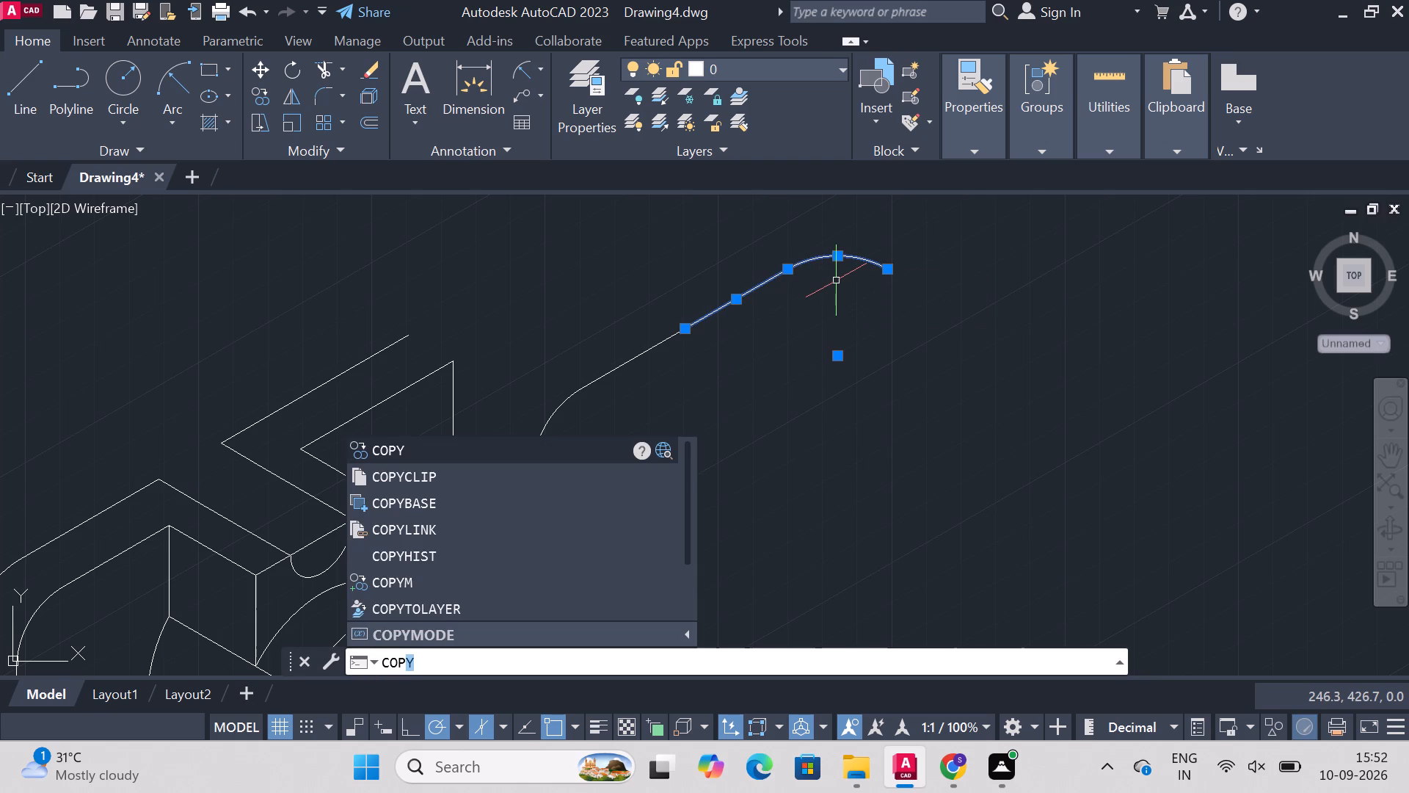
key(BackSpace)
key(BackSpace)
key(BackSpace)
key(BackSpace)
text(move)
key(Return)
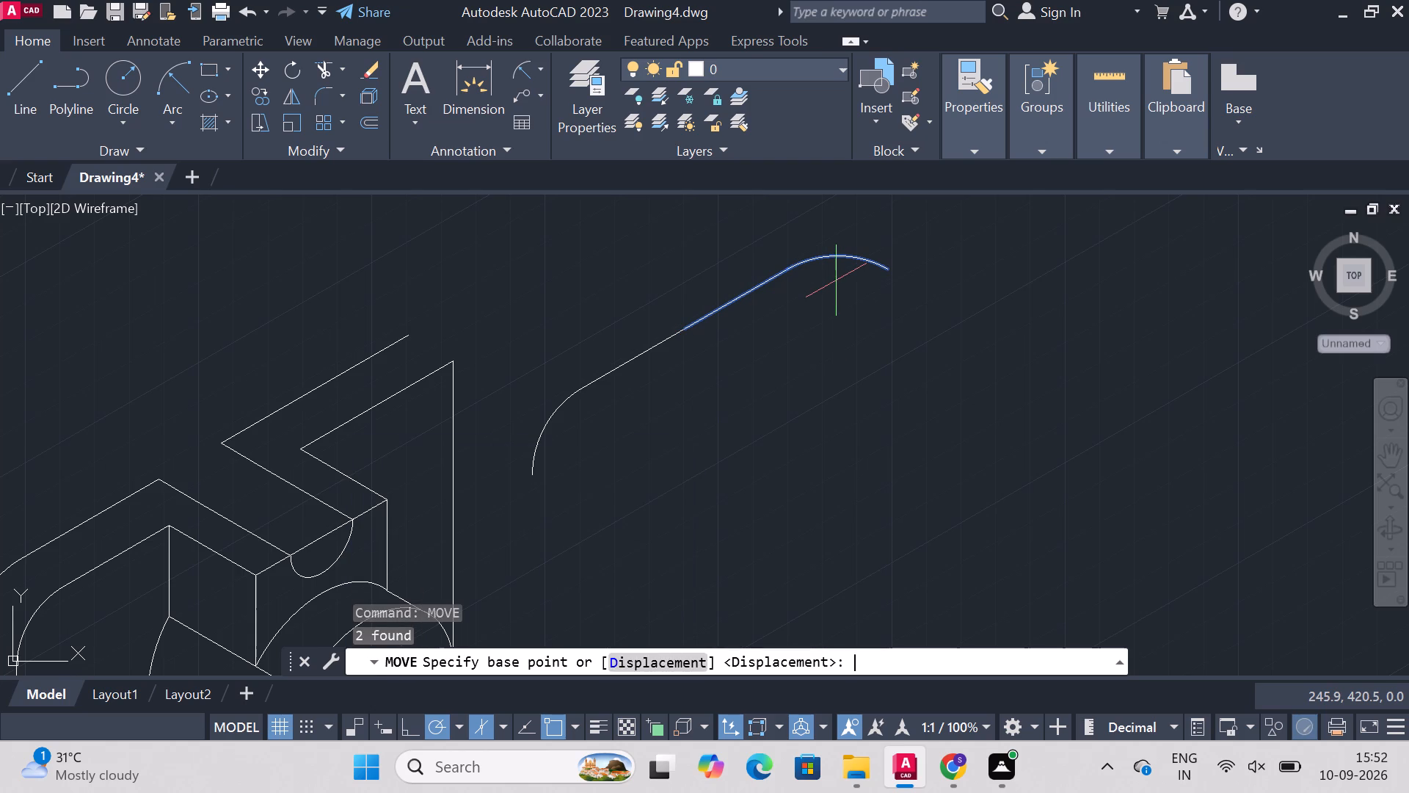
click(687, 323)
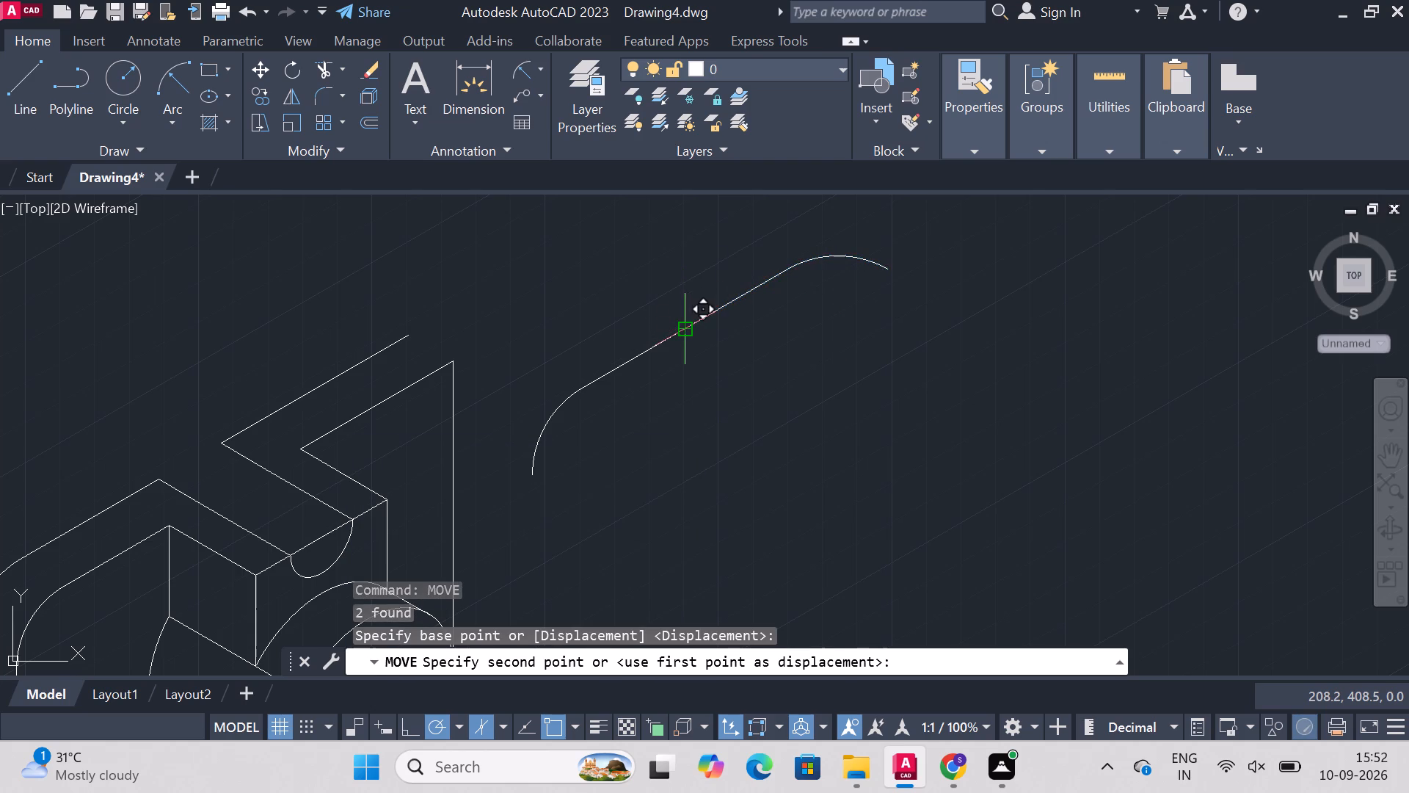
click(305, 450)
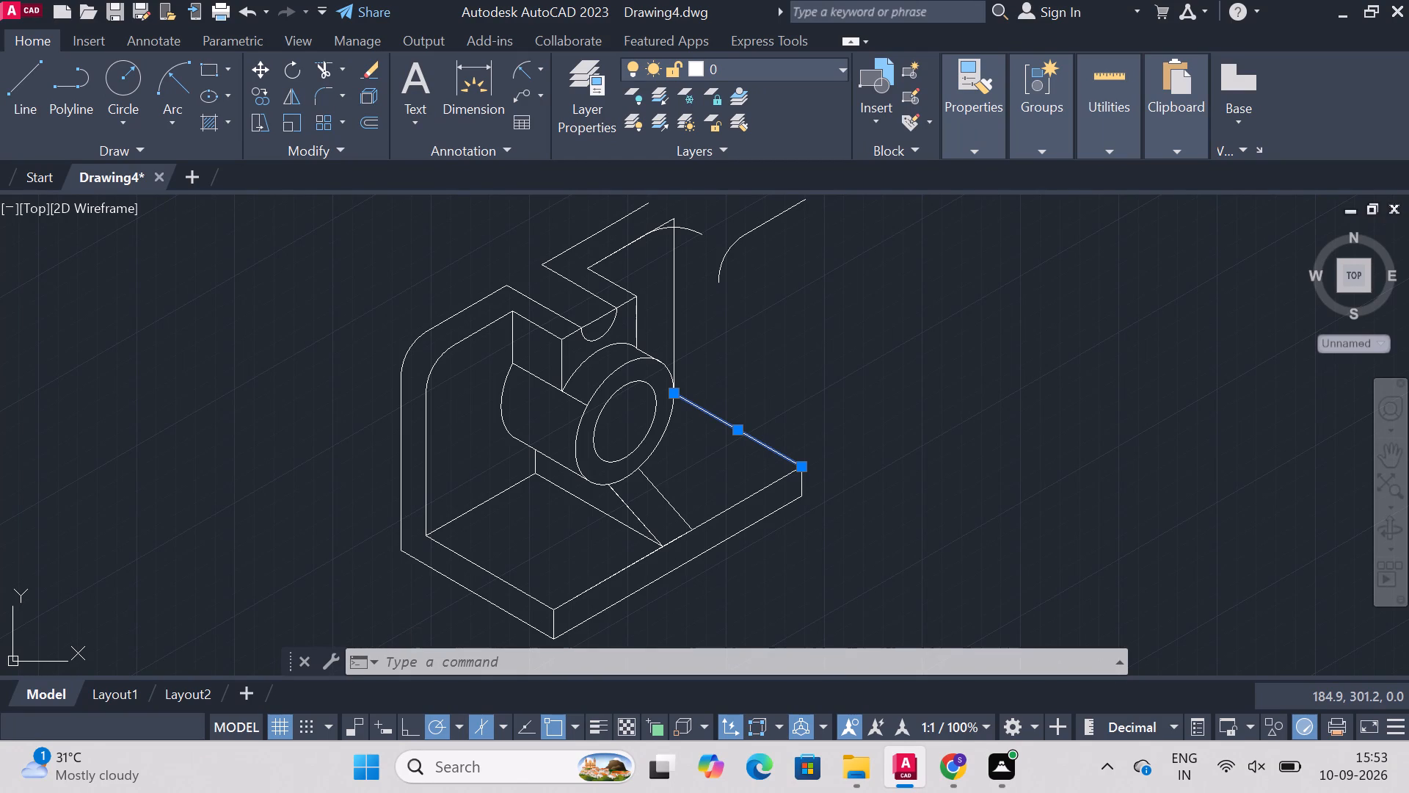
key(Escape)
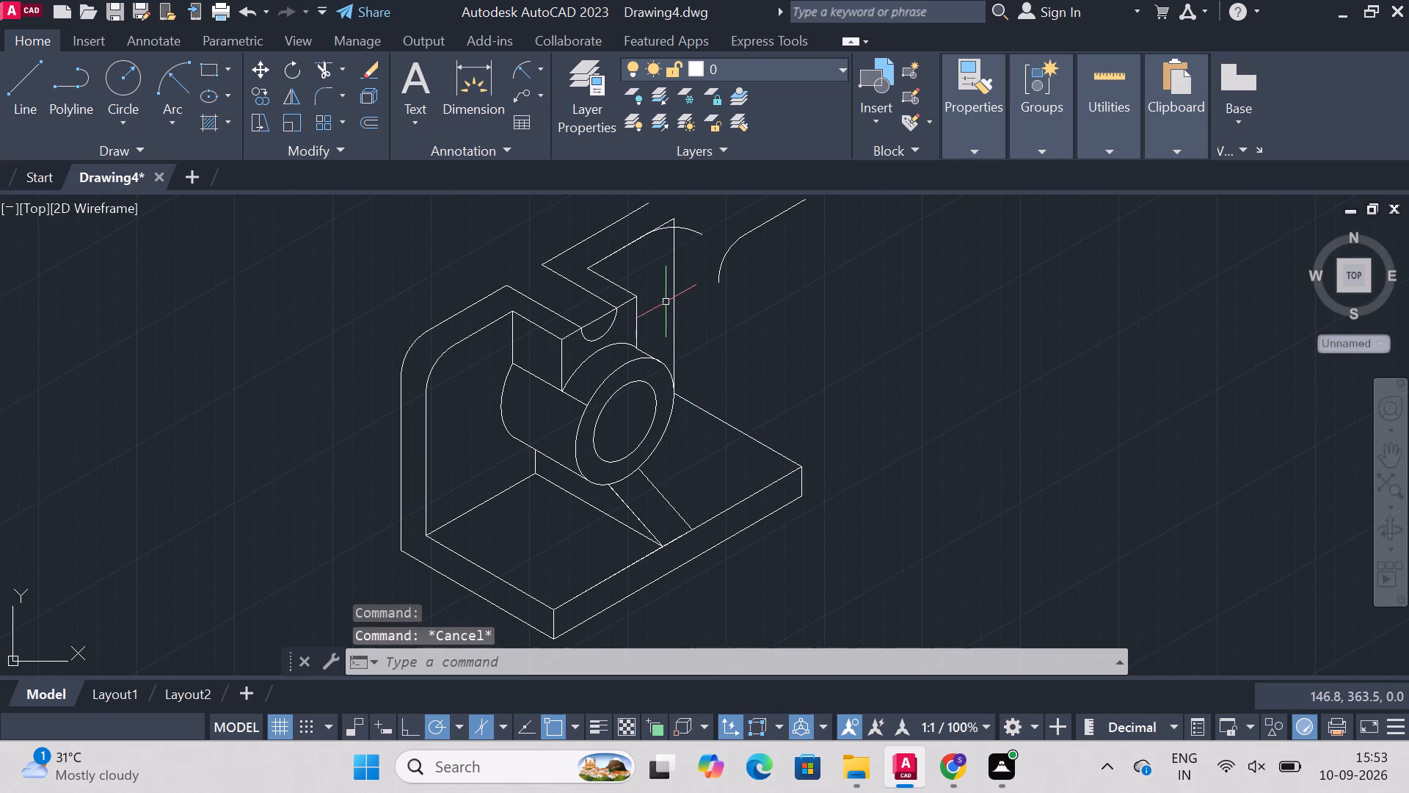
Dimension the base's long front bottom edge, placing the aligned dimension outside and below the edge.
click(471, 74)
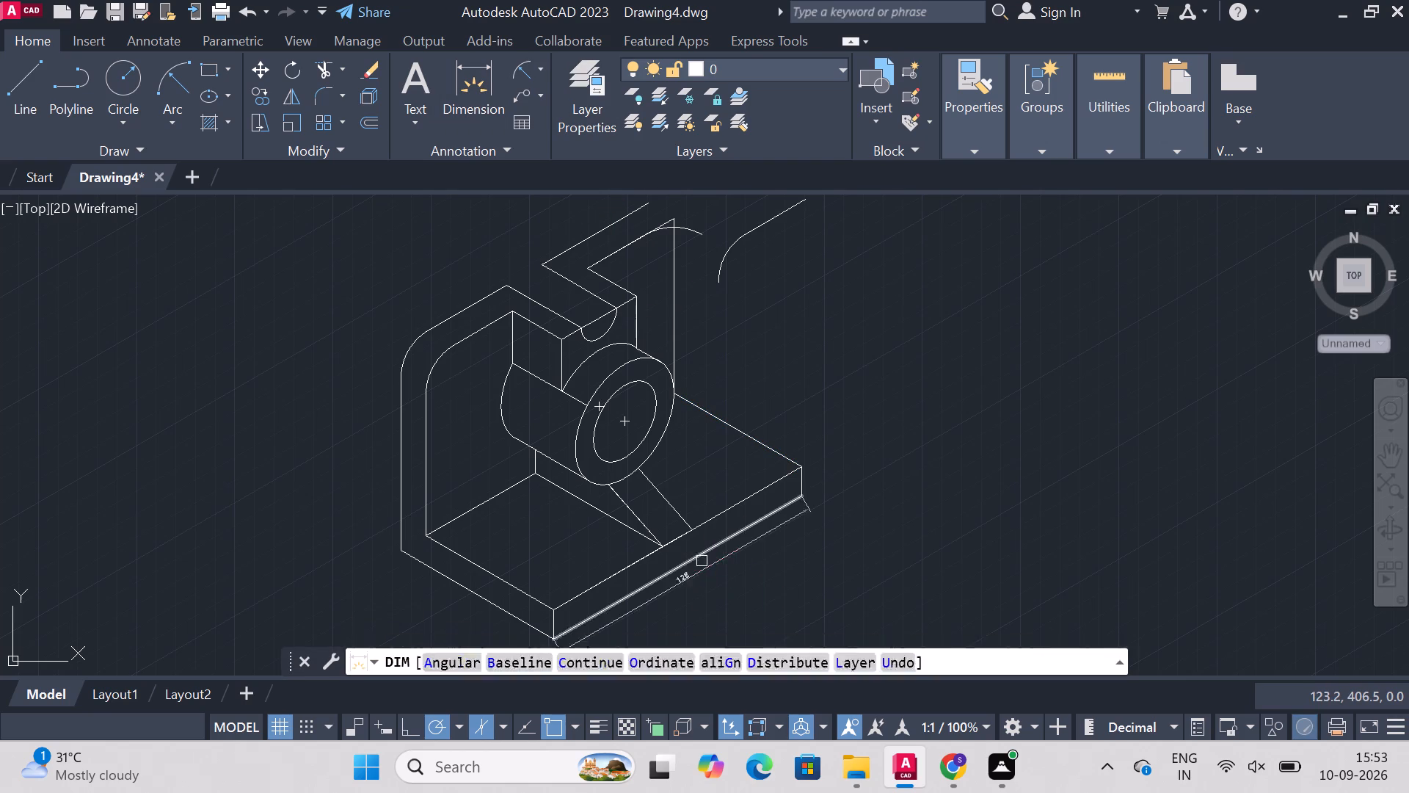
click(698, 557)
click(728, 584)
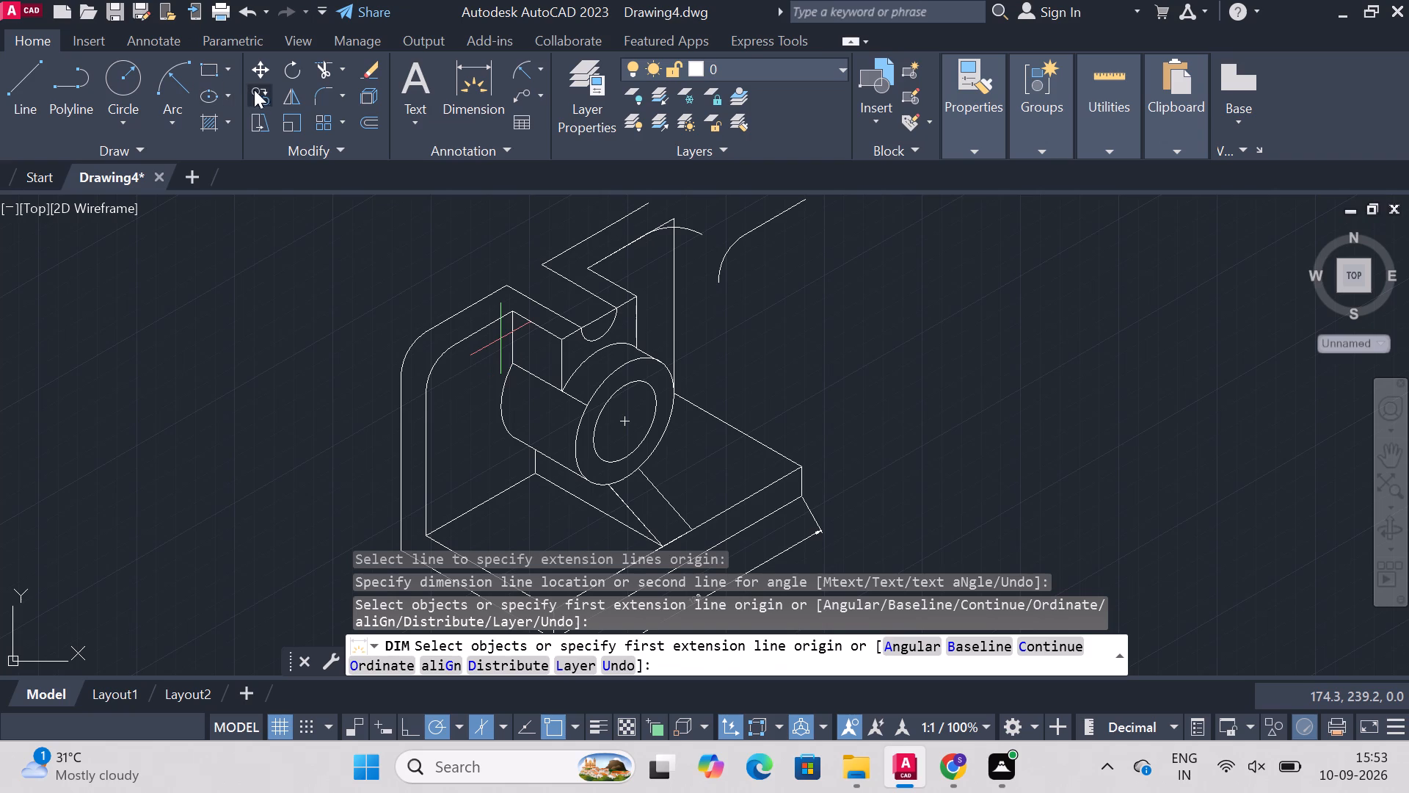
Draw a line from the boss hole's centre to the foot of the upright's far vertical edge.
click(22, 87)
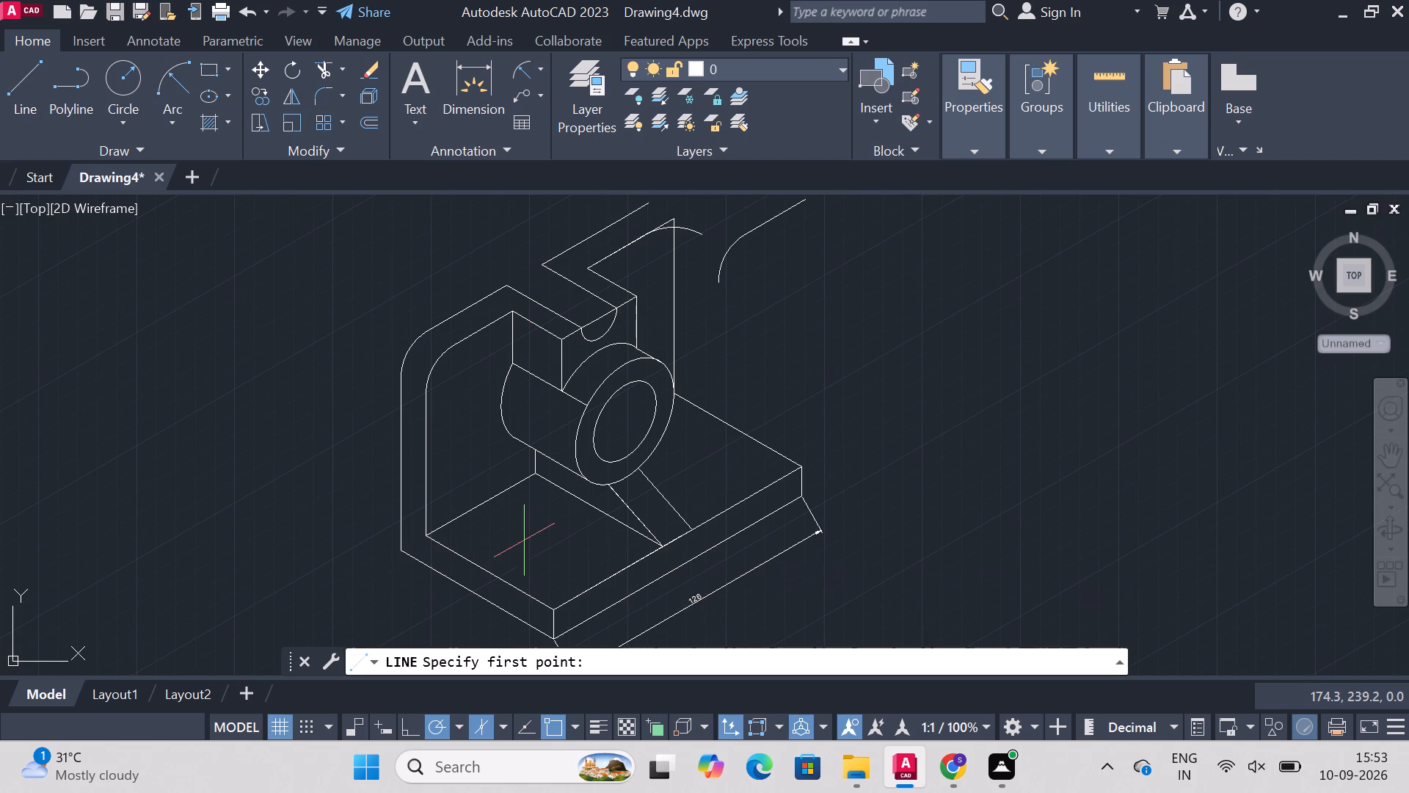
click(633, 417)
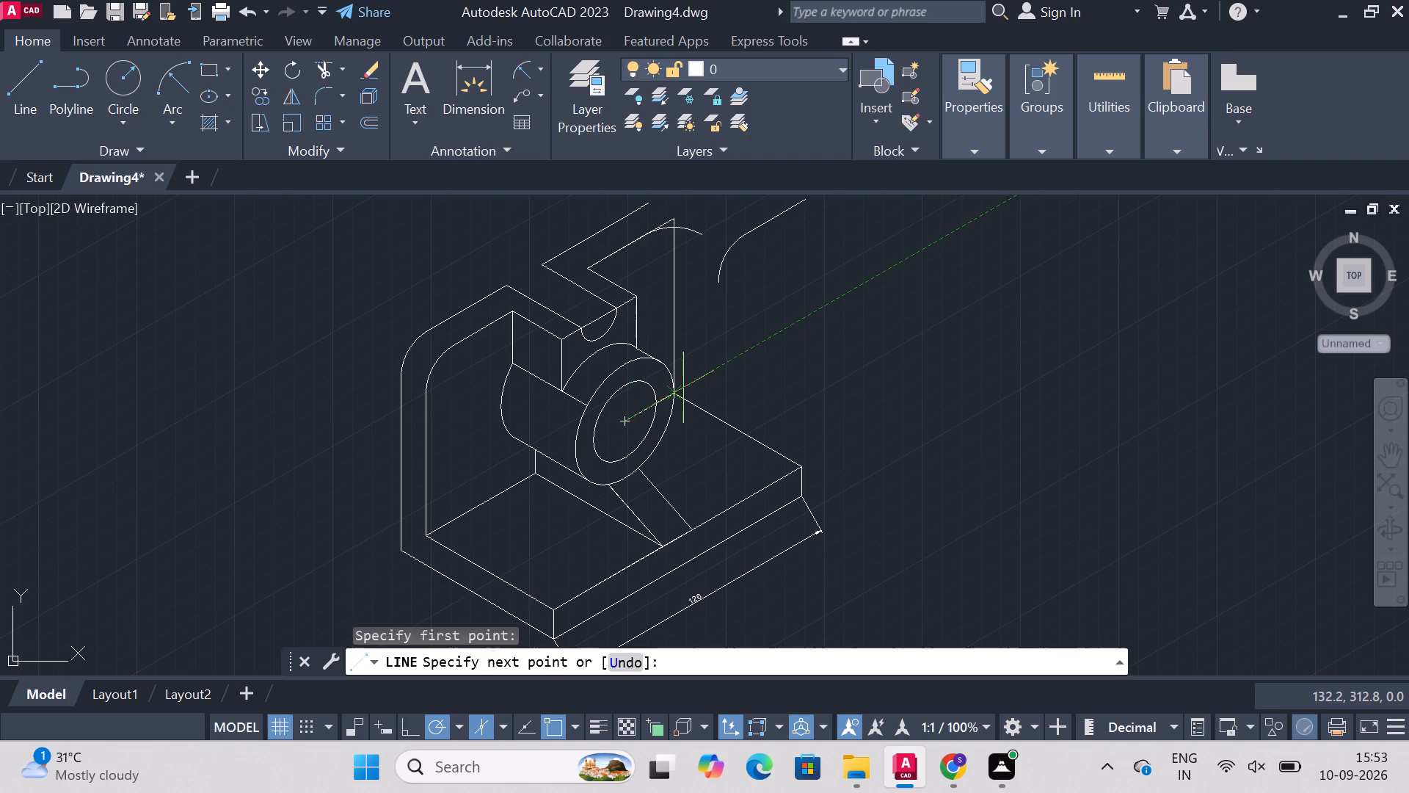
click(677, 389)
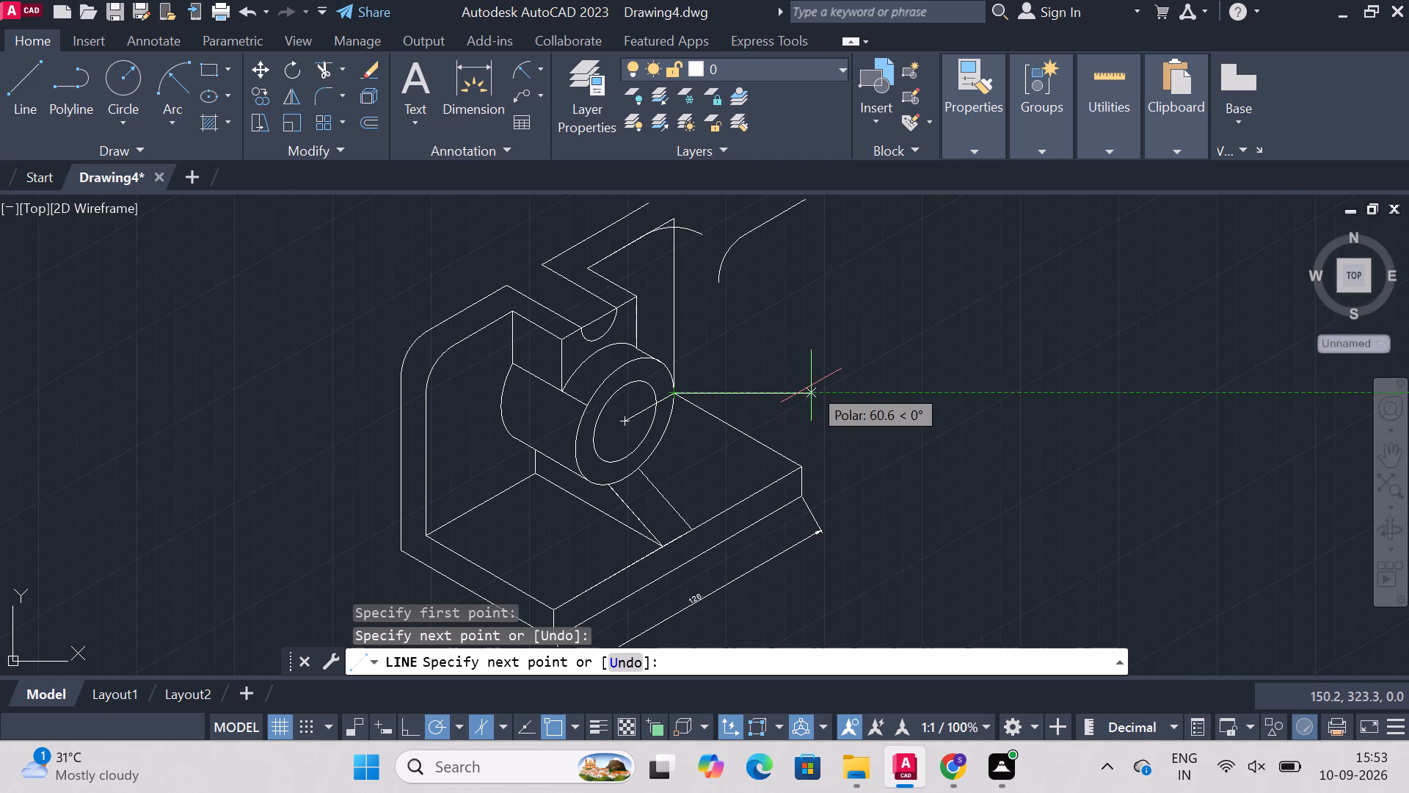
key(space)
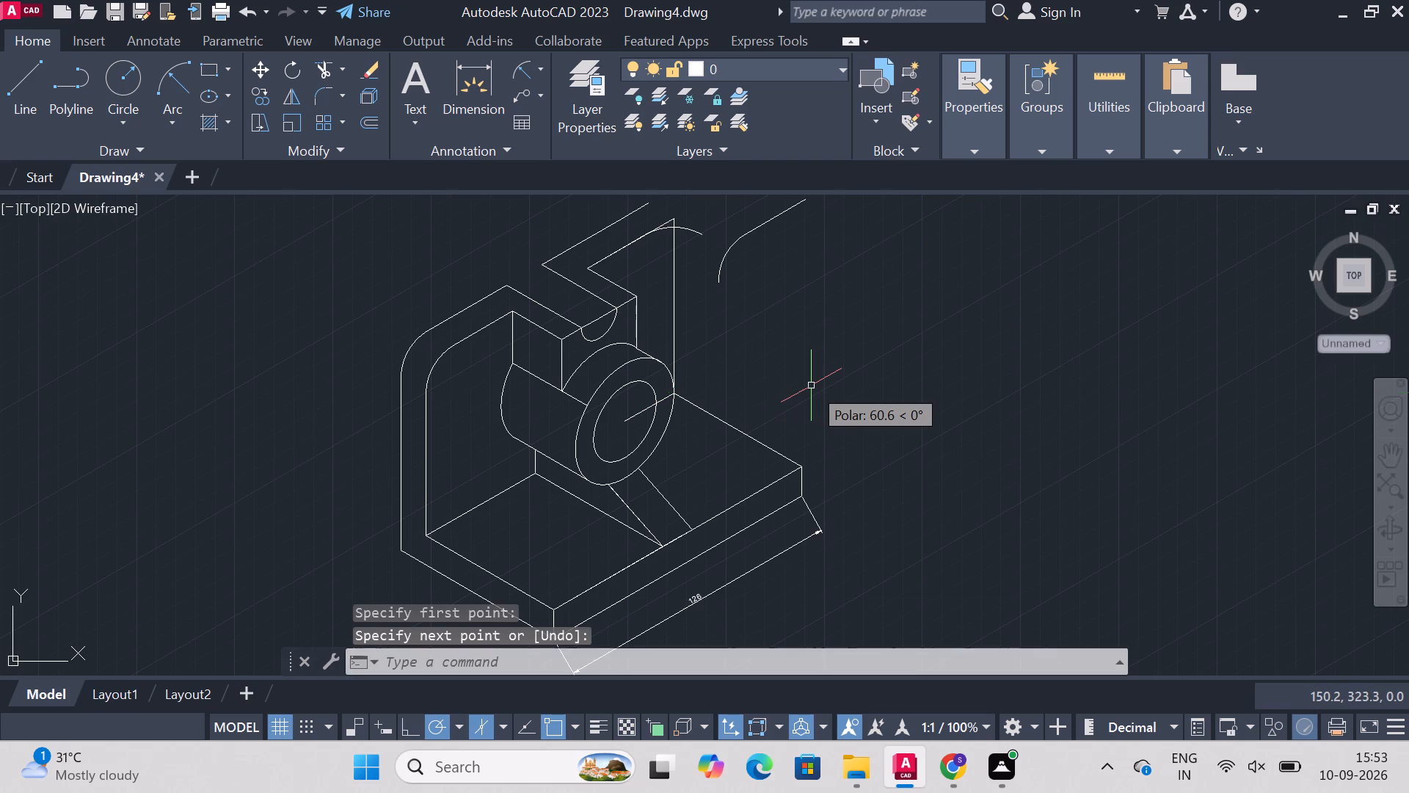
key(Escape)
key(Escape)
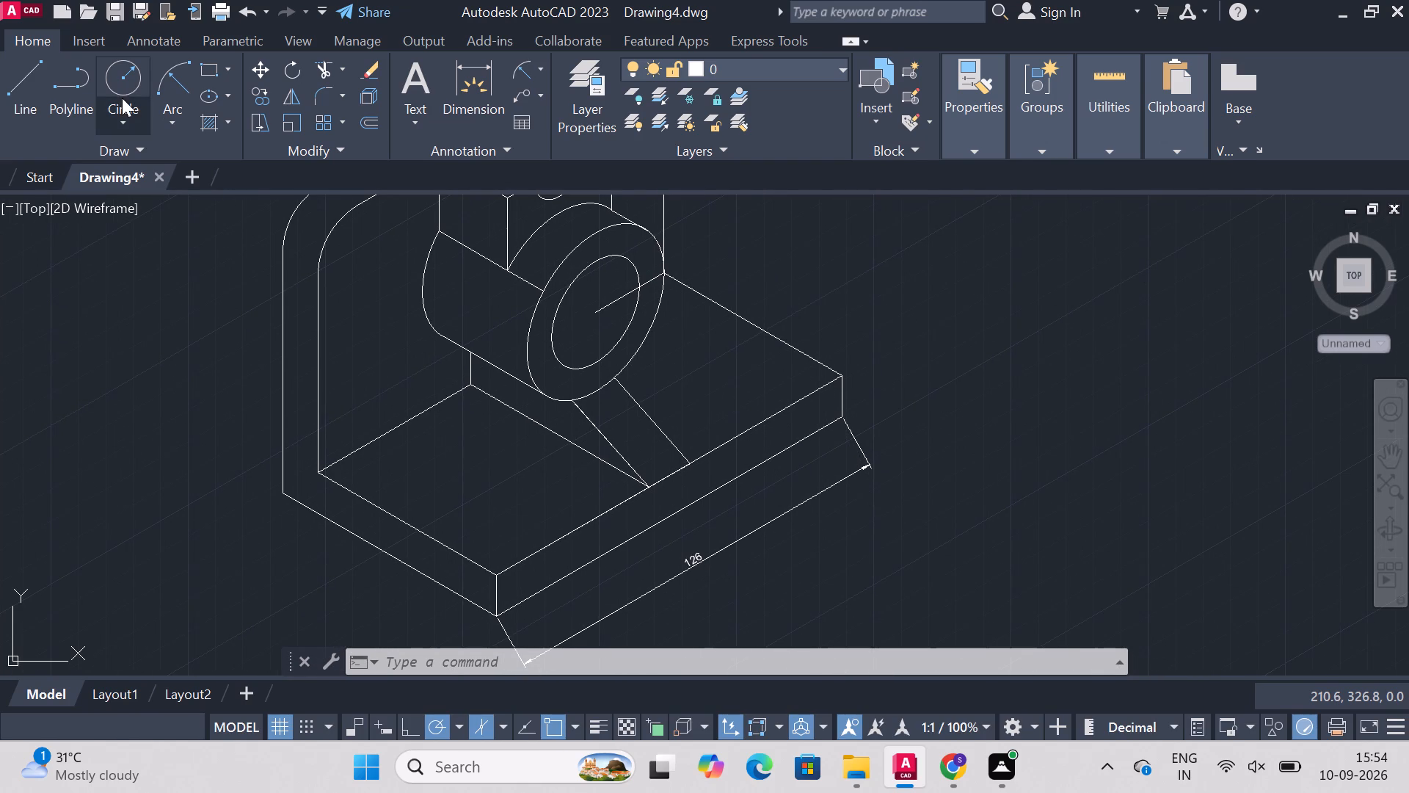
Dimension the base's short bottom edge at the near end, placing the aligned dimension outside and below it.
click(15, 93)
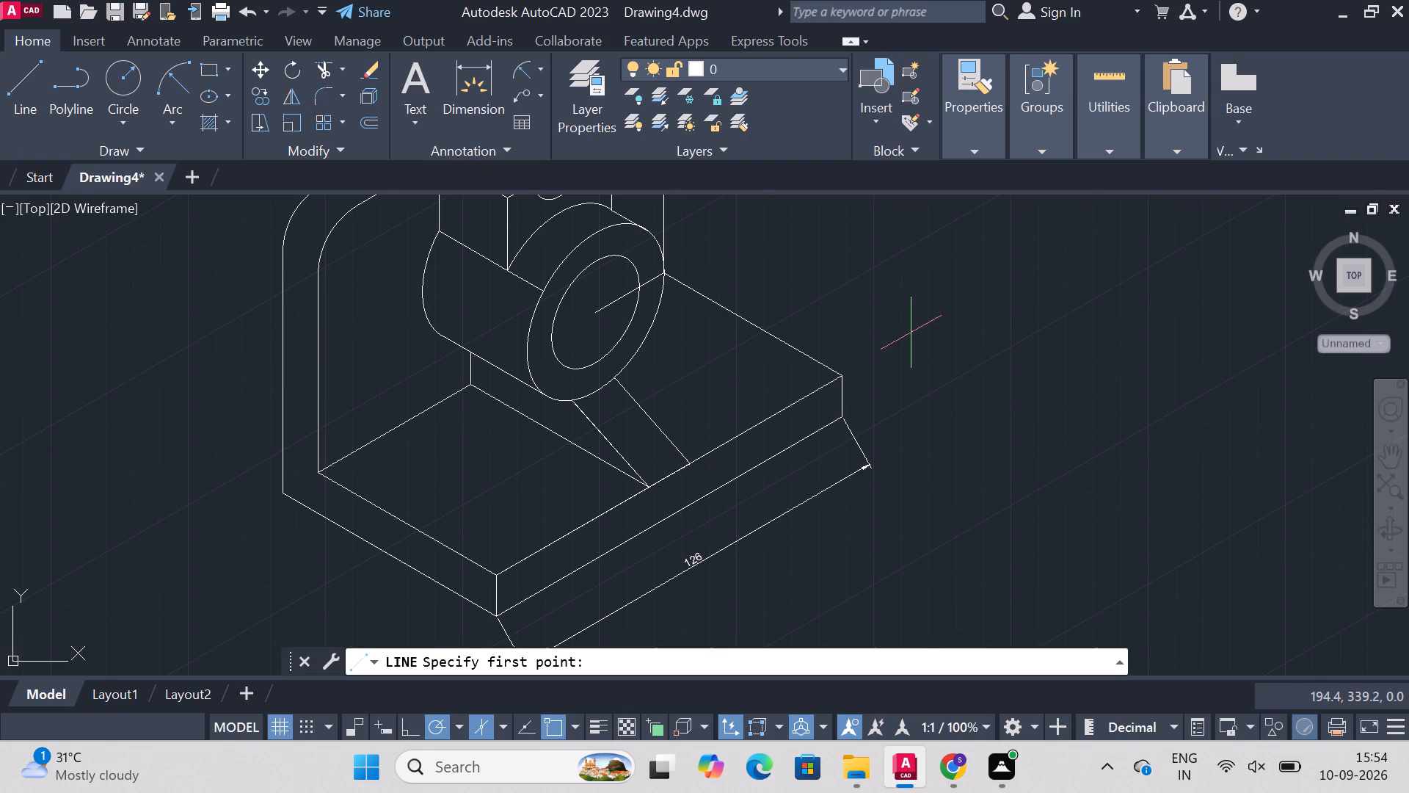
click(443, 65)
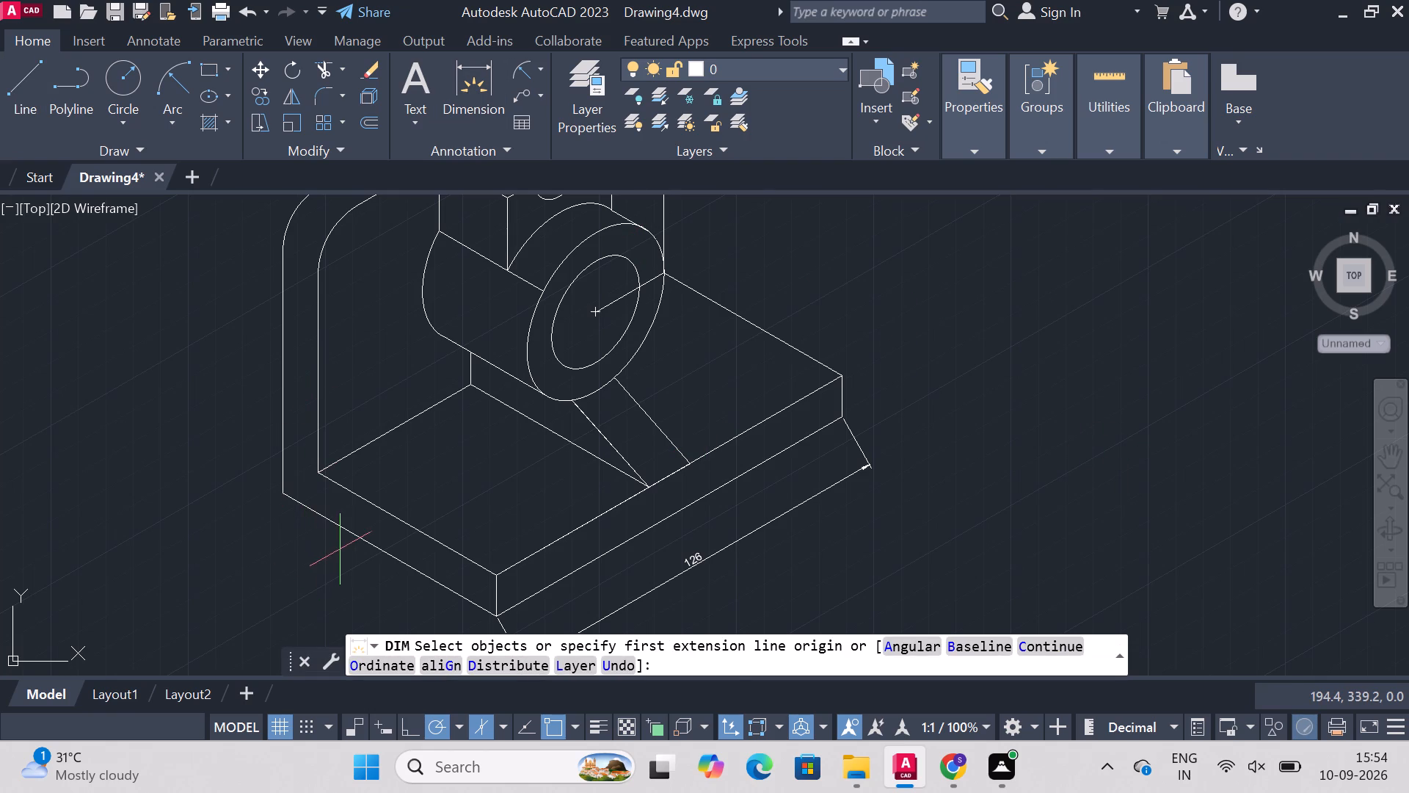
click(358, 536)
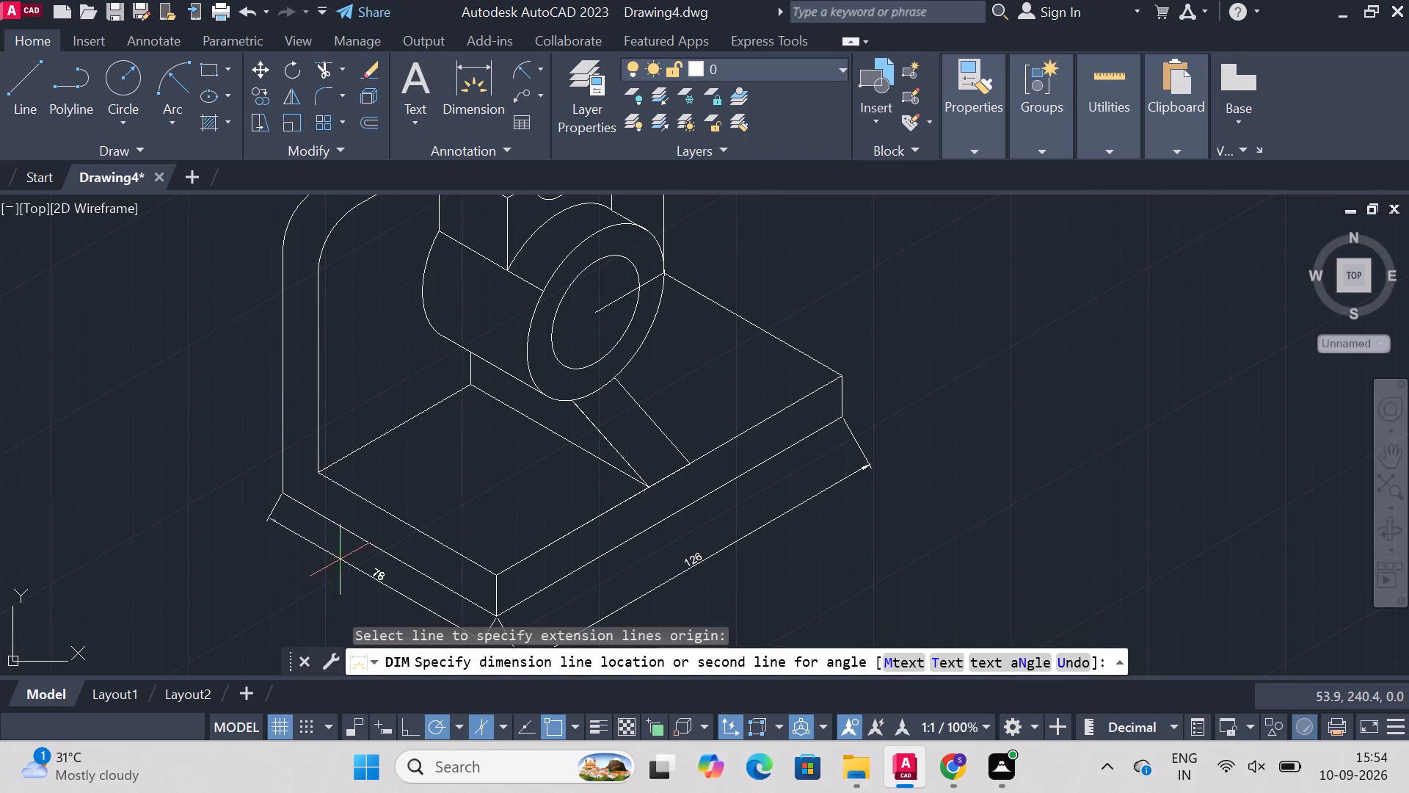
click(335, 565)
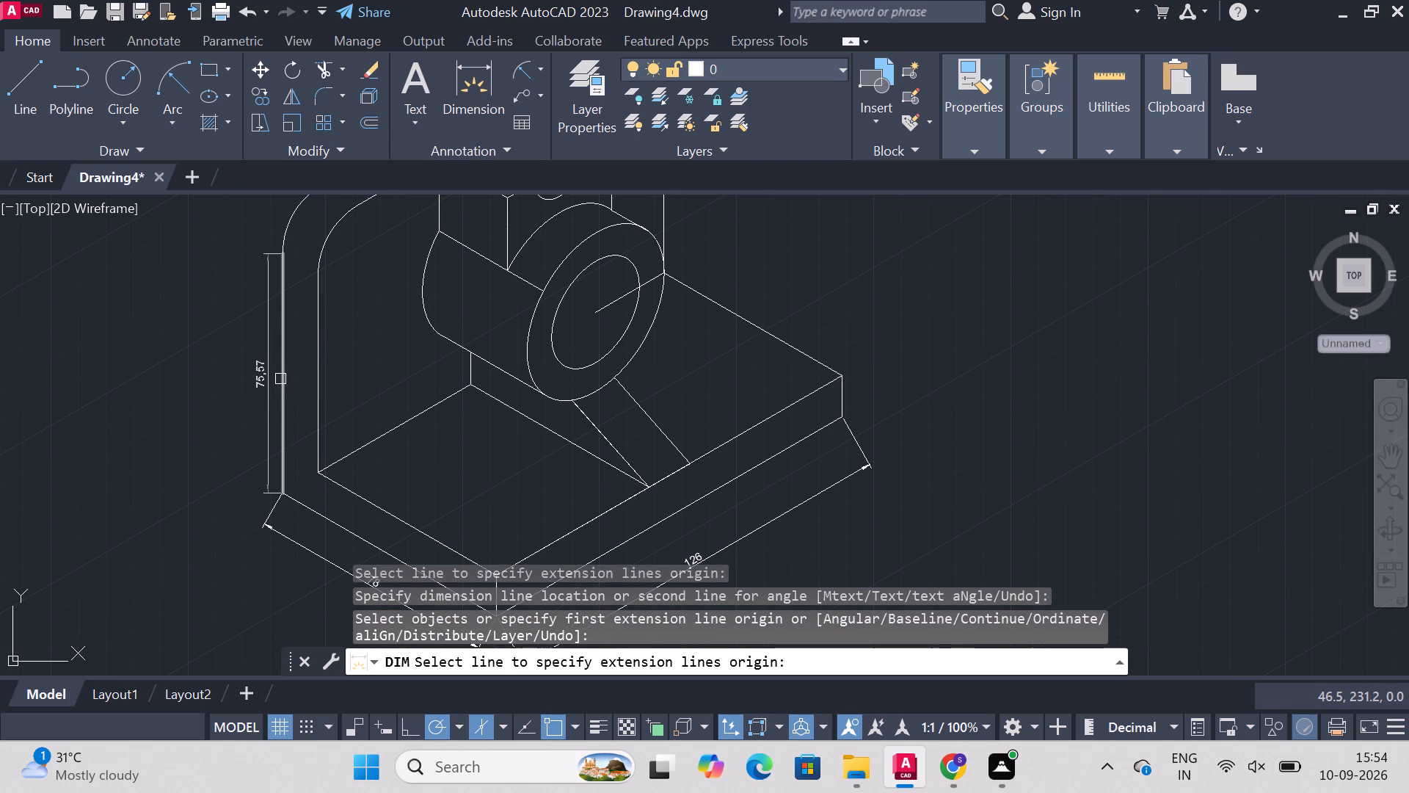
key(Escape)
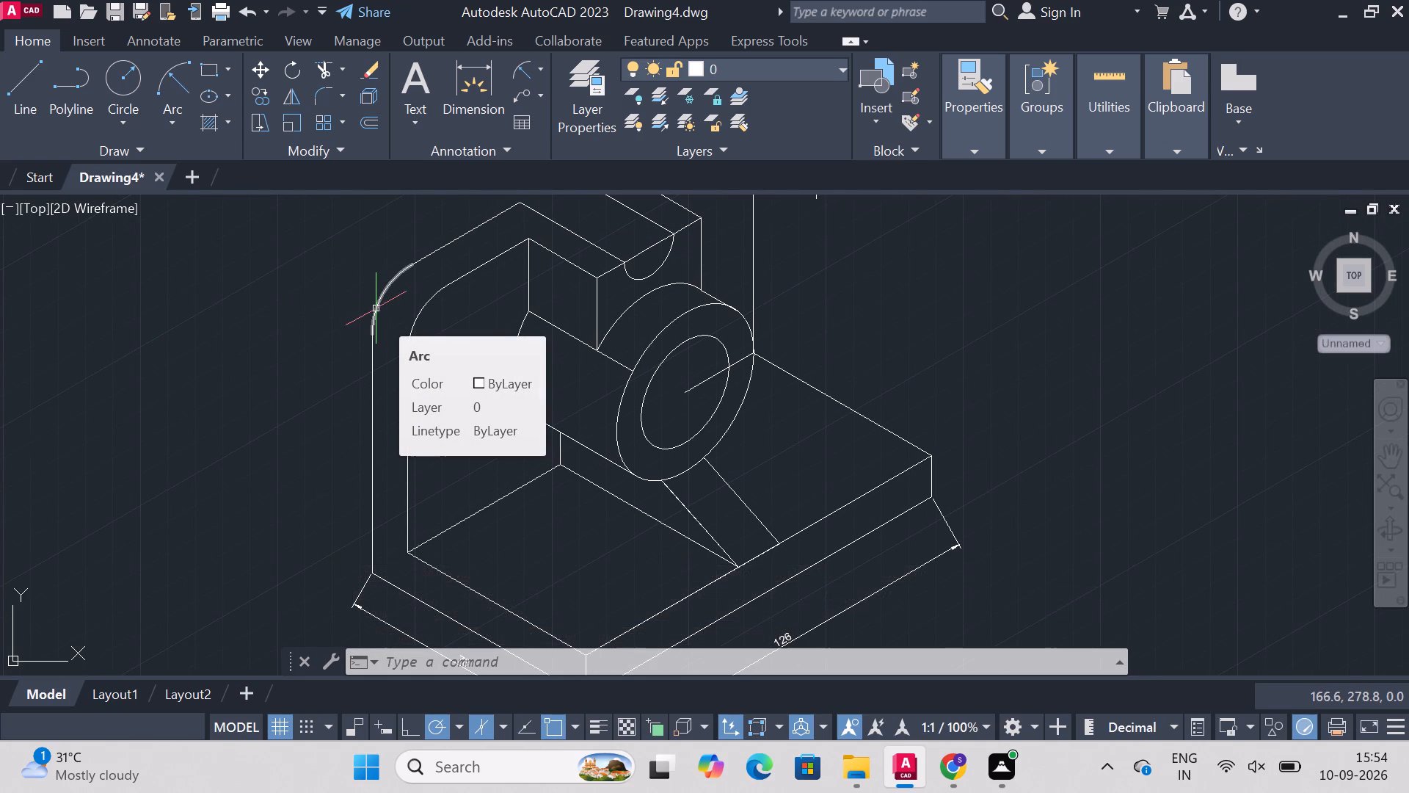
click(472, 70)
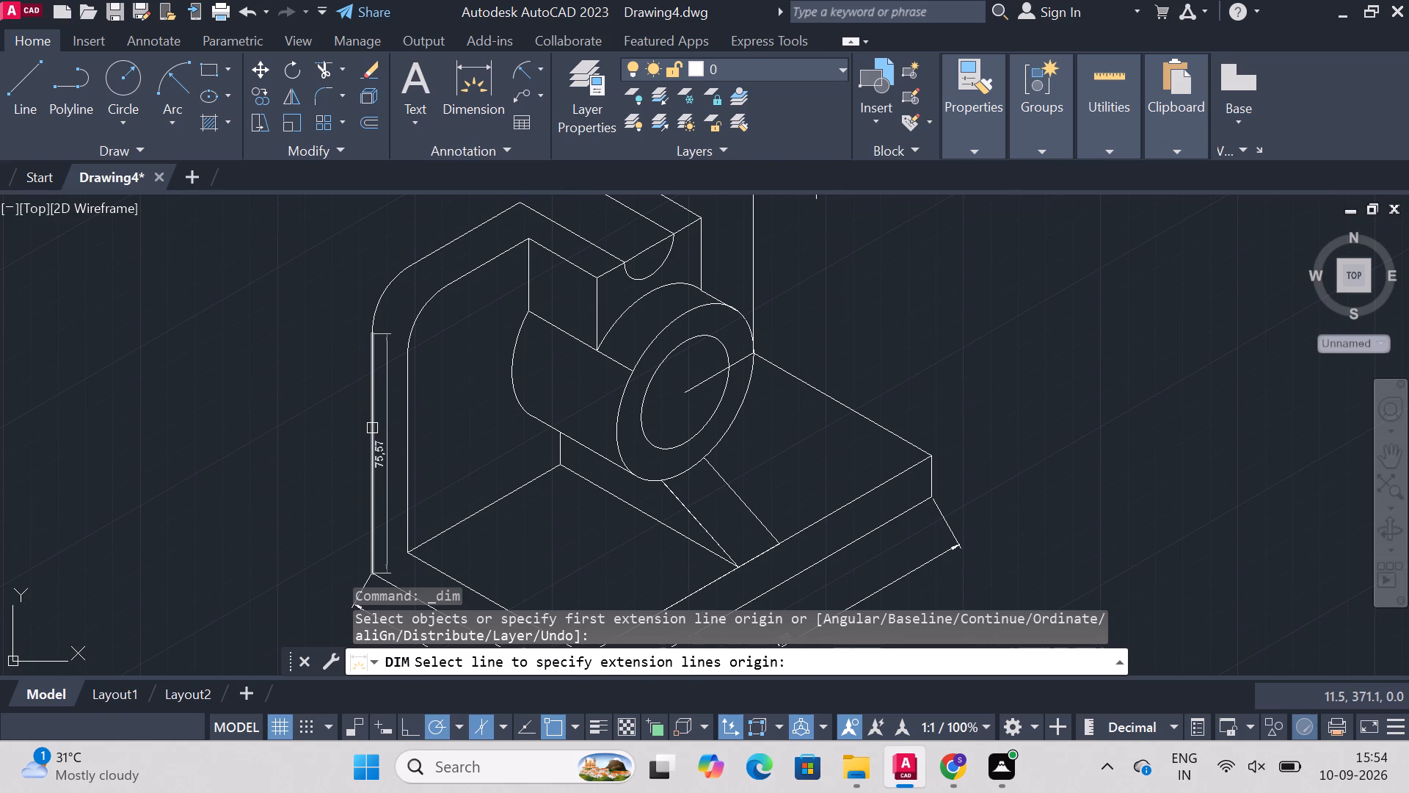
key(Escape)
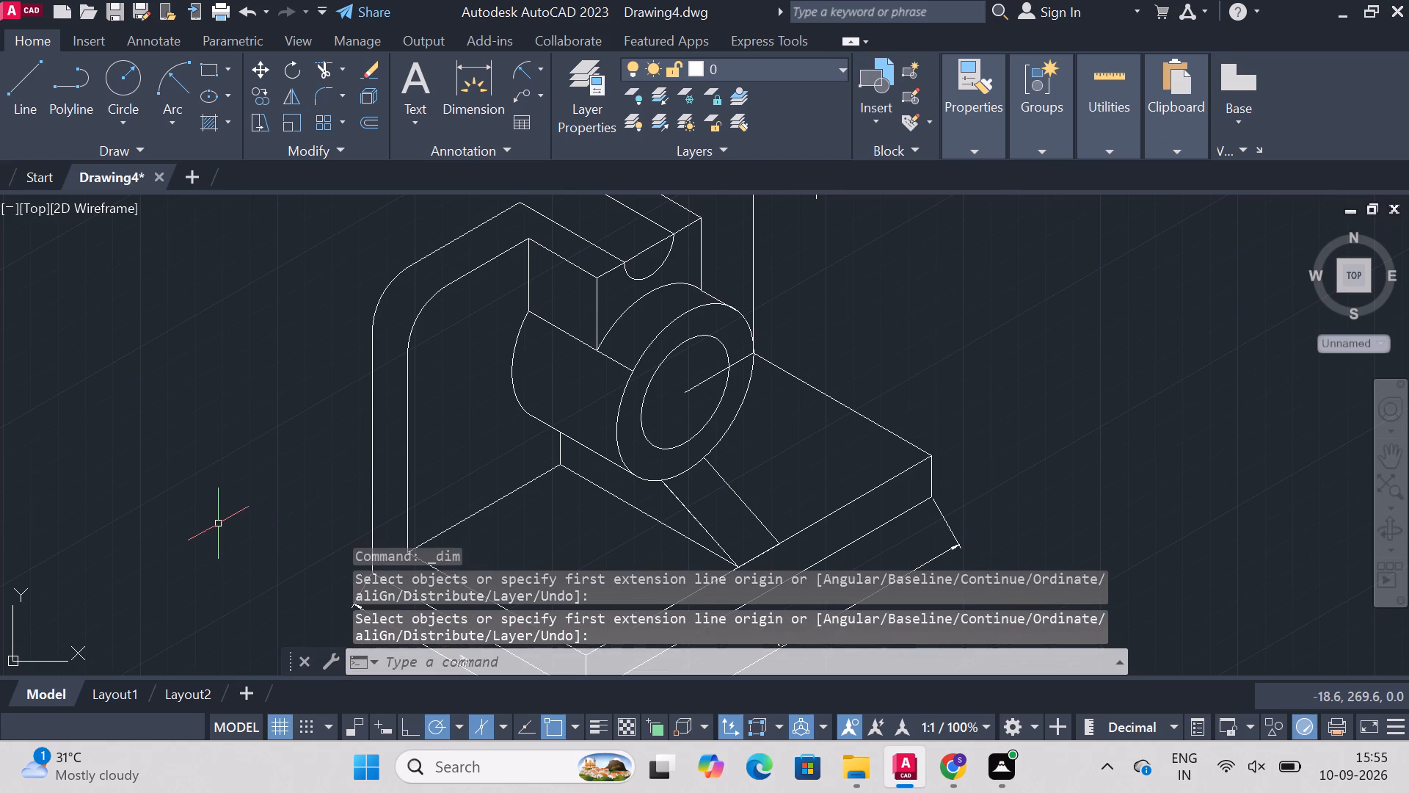
Draw a short 210° extension line outward from where the upright's outer top edge meets its rounded corner.
text(line)
key(Return)
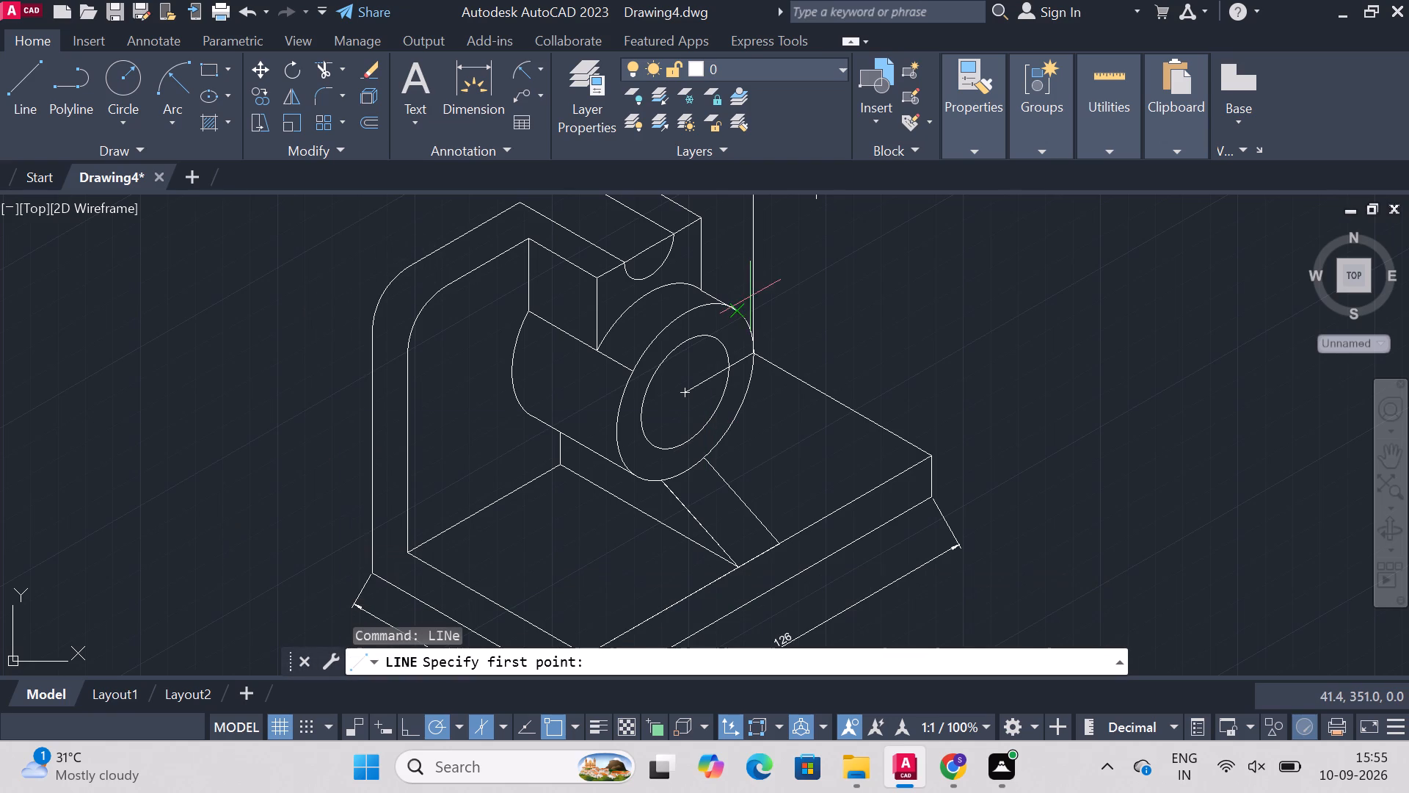
click(413, 272)
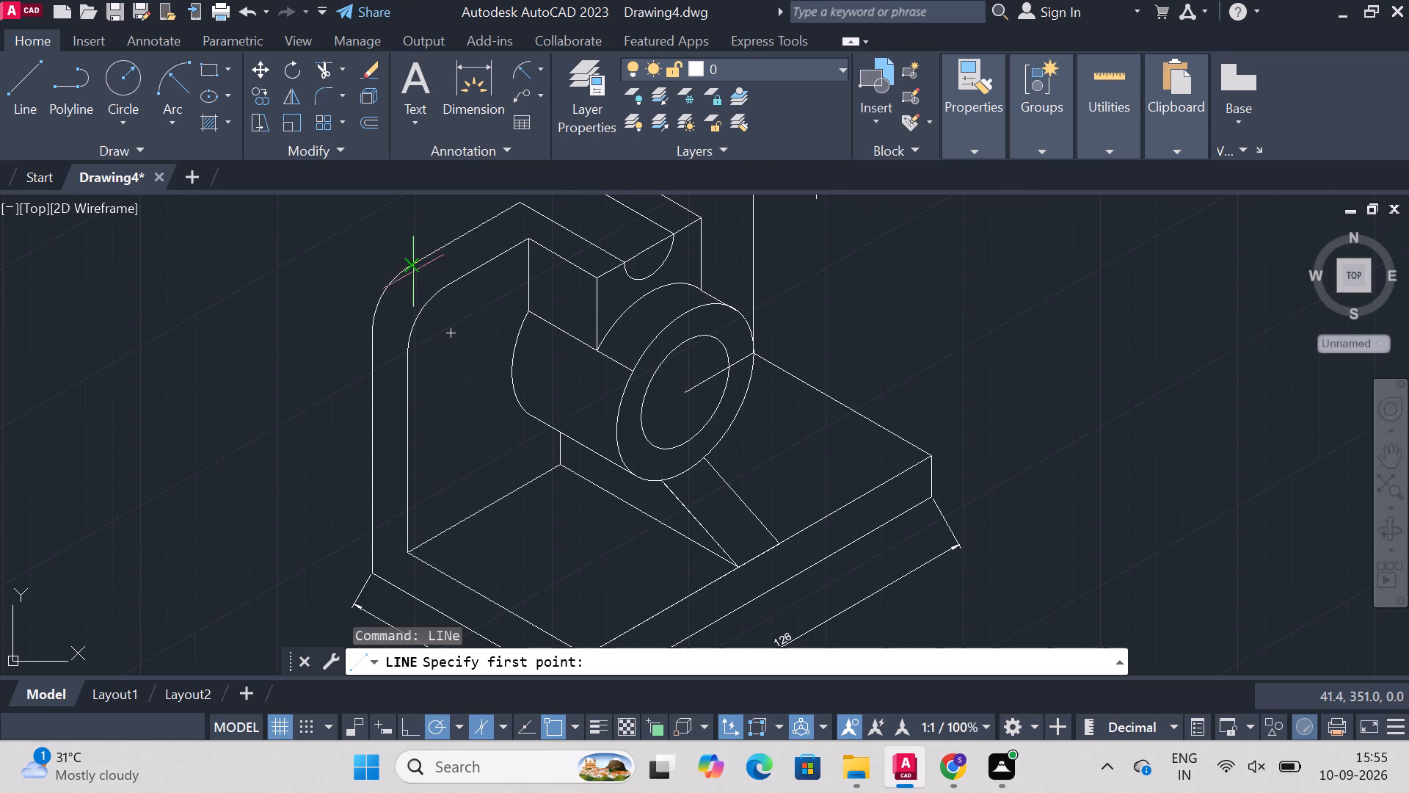
click(341, 301)
key(Escape)
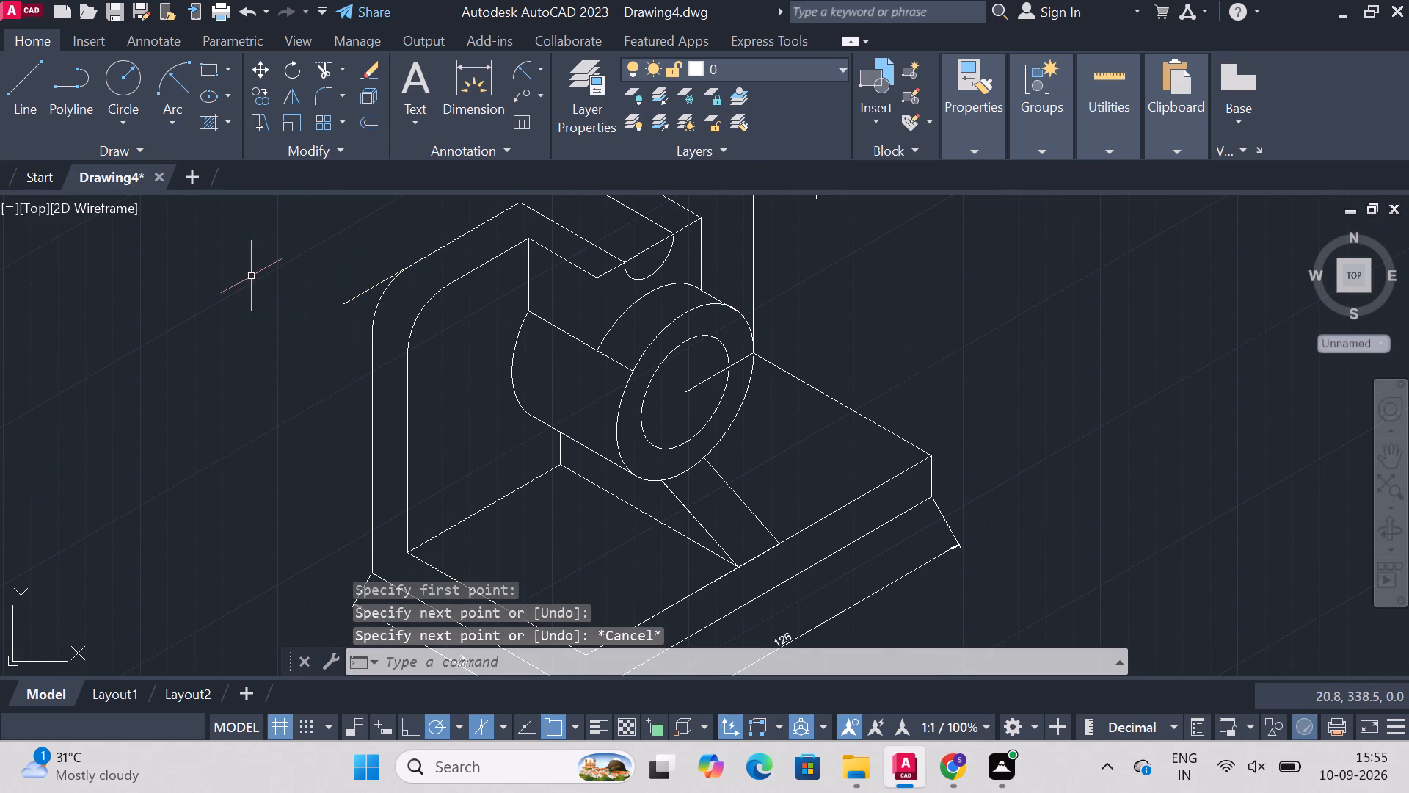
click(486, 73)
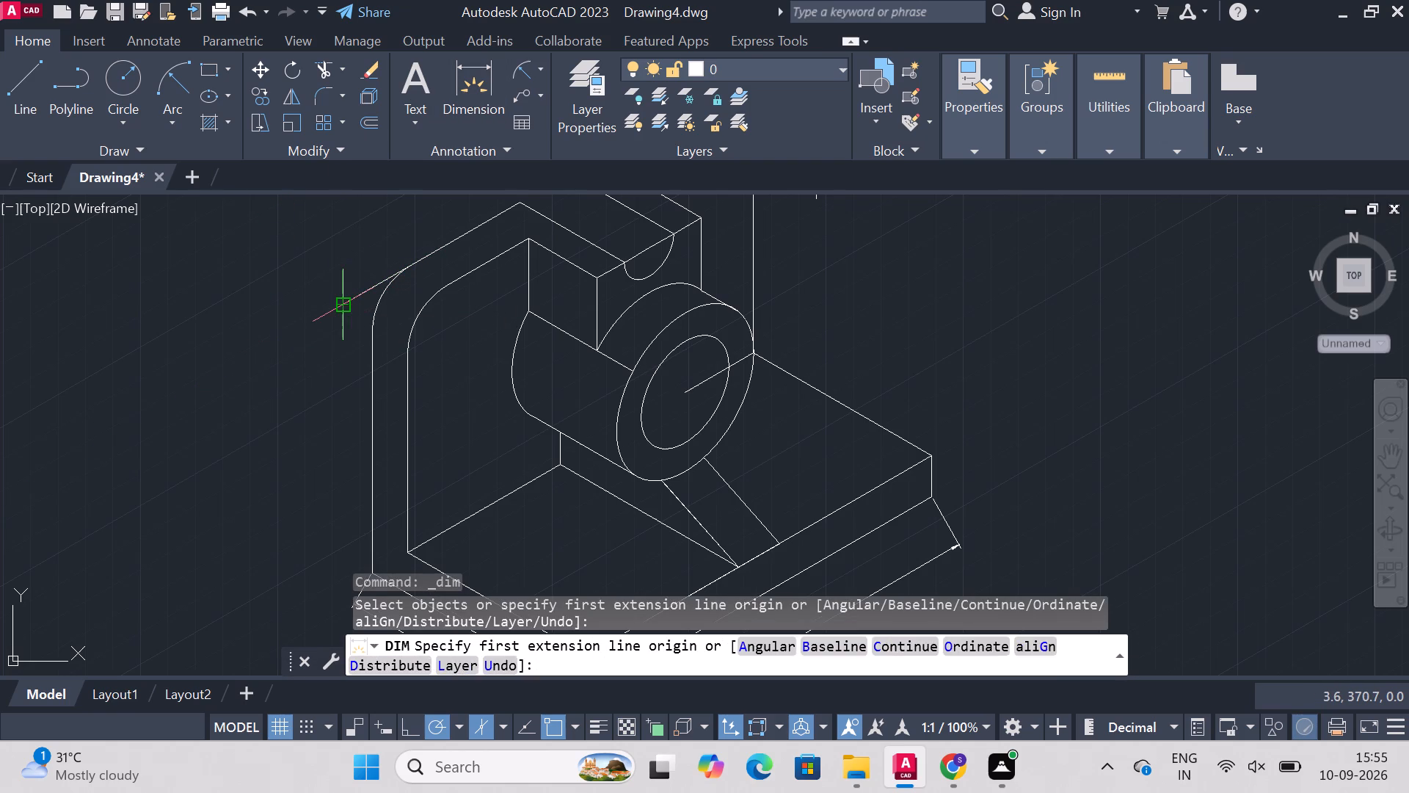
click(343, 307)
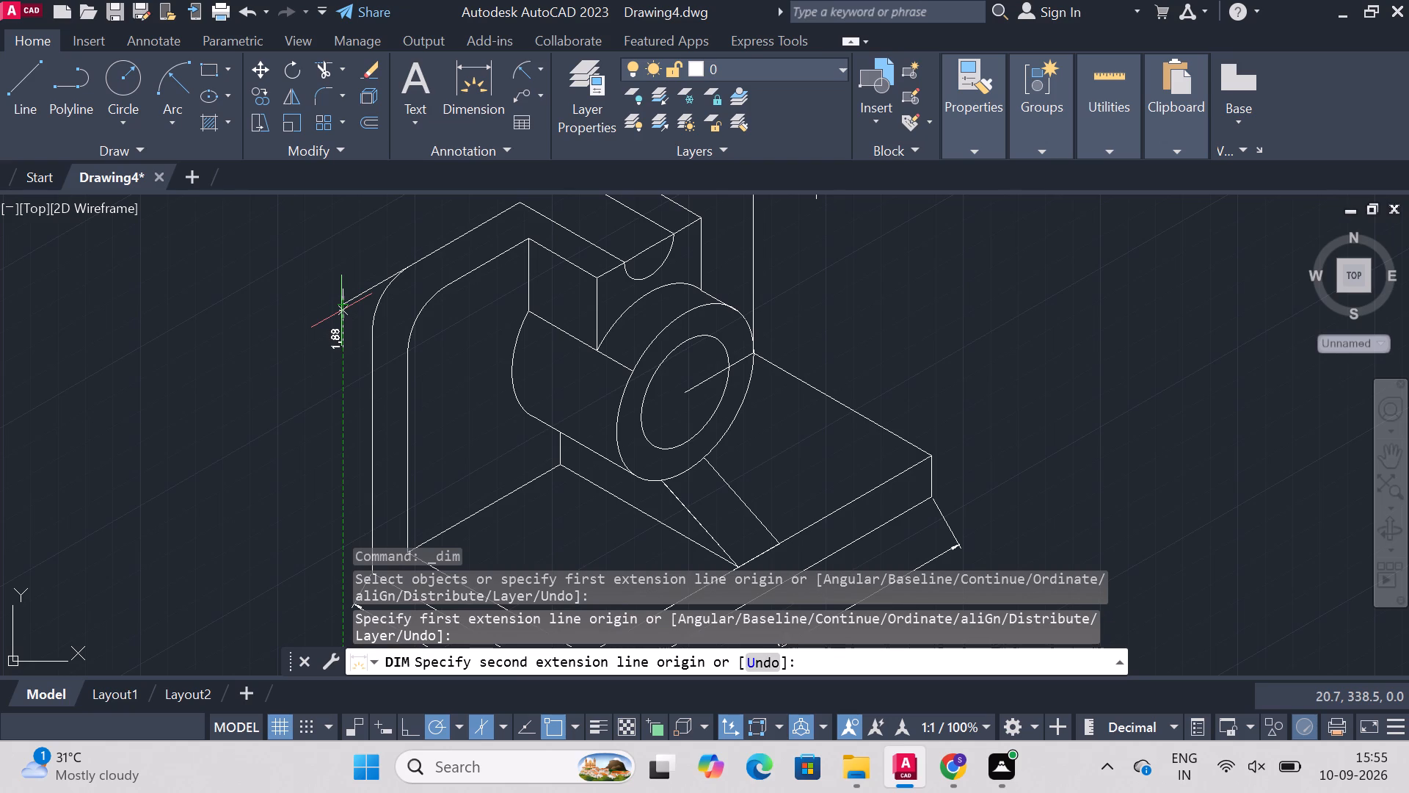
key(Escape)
Draw a short 210° extension line outward from the base's bottom corner below the upright's outer rounded corner.
text(line)
key(Return)
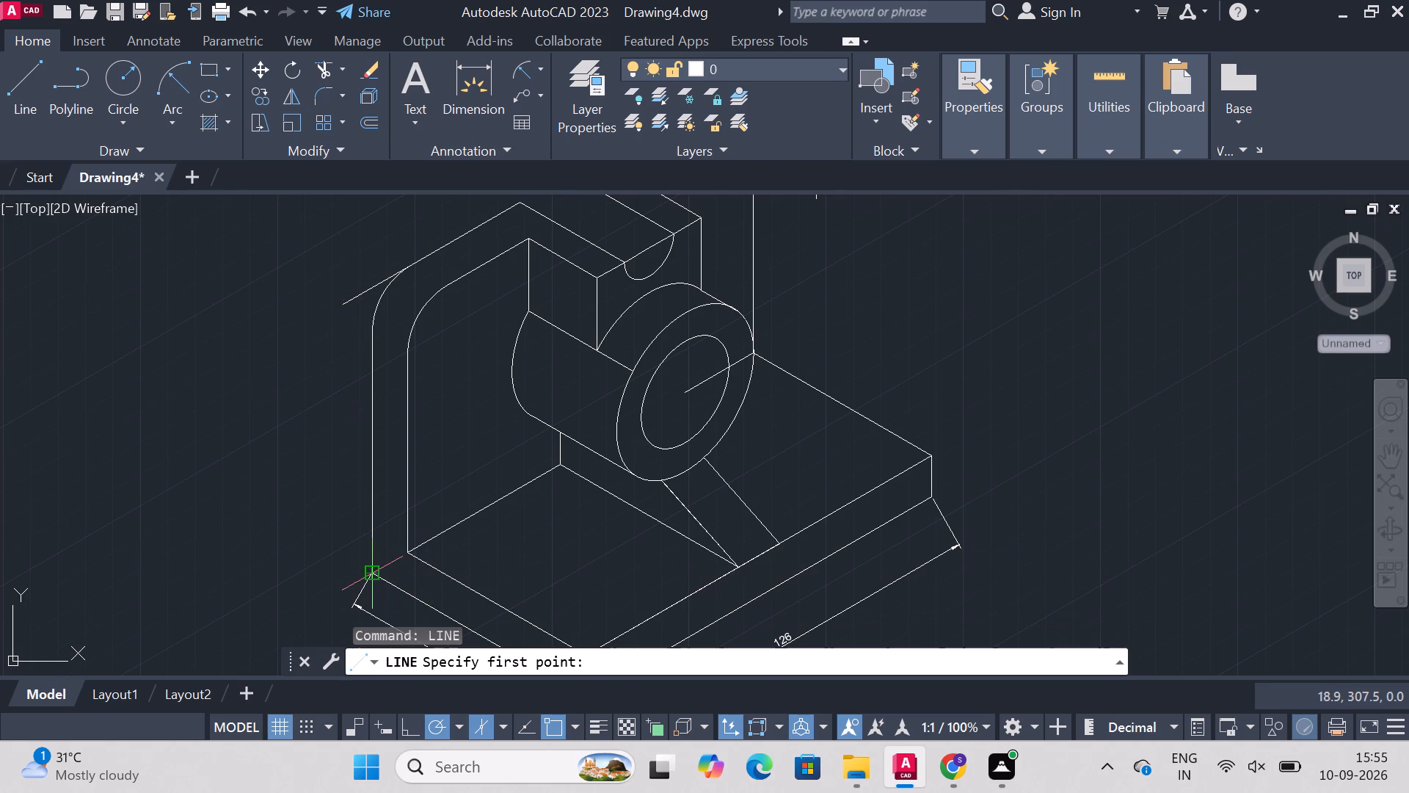
click(374, 573)
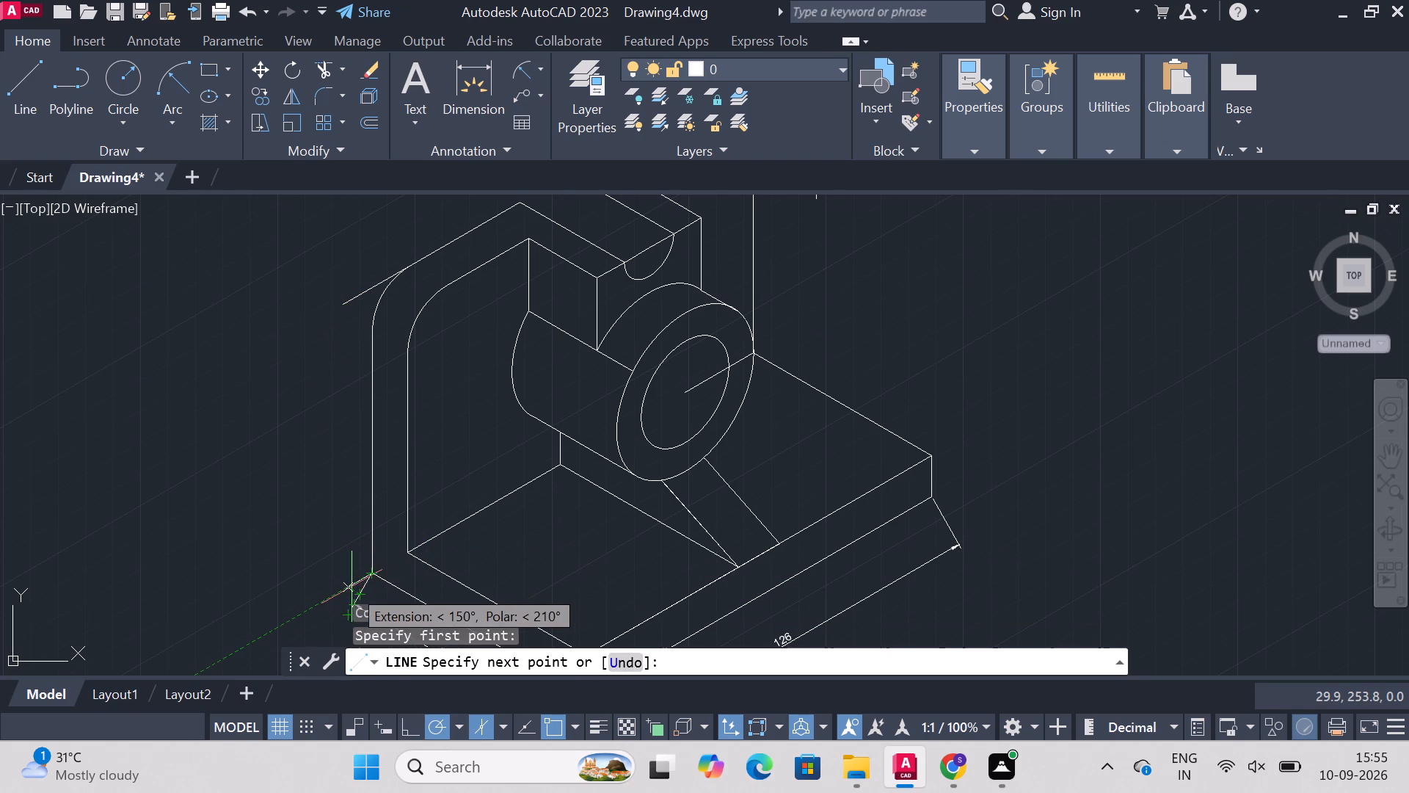
click(349, 585)
key(Escape)
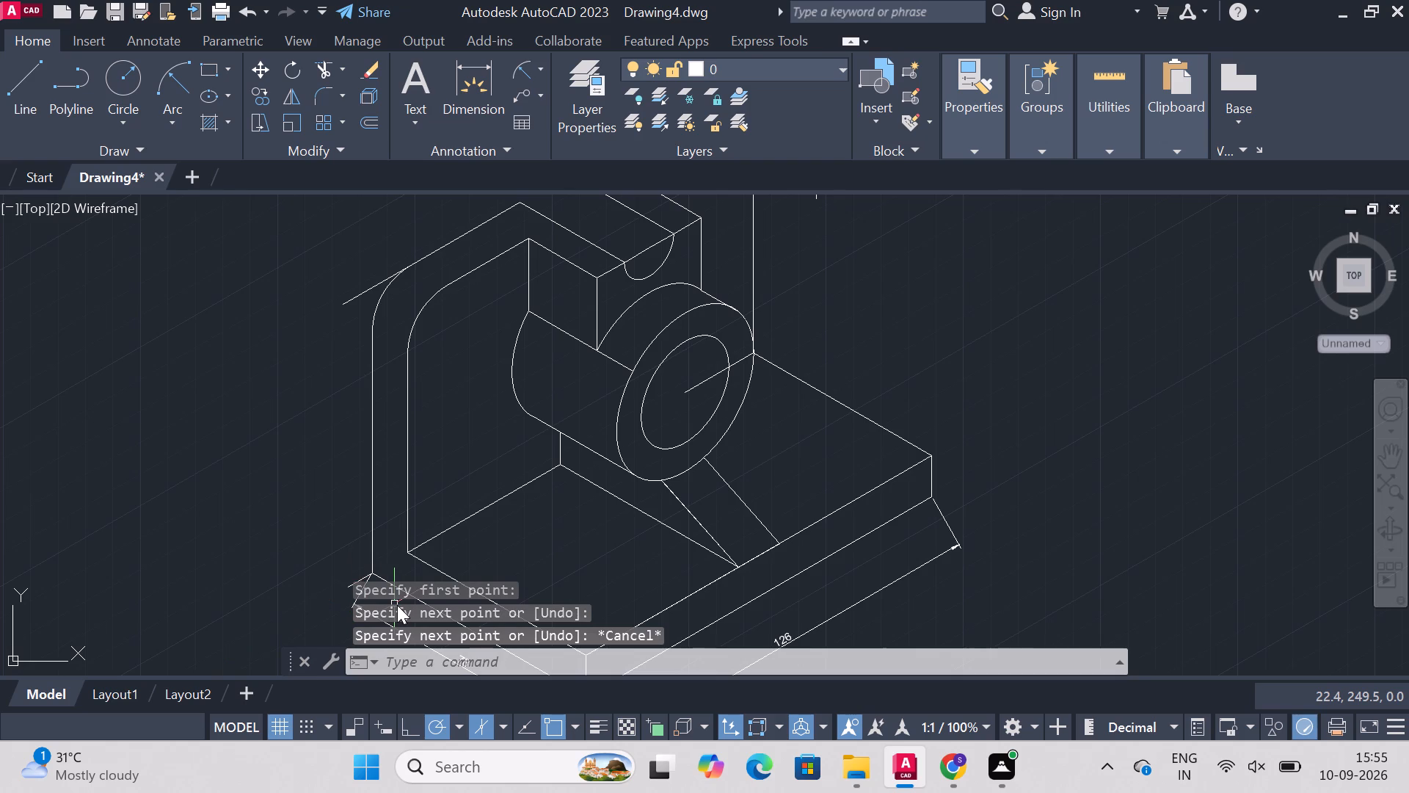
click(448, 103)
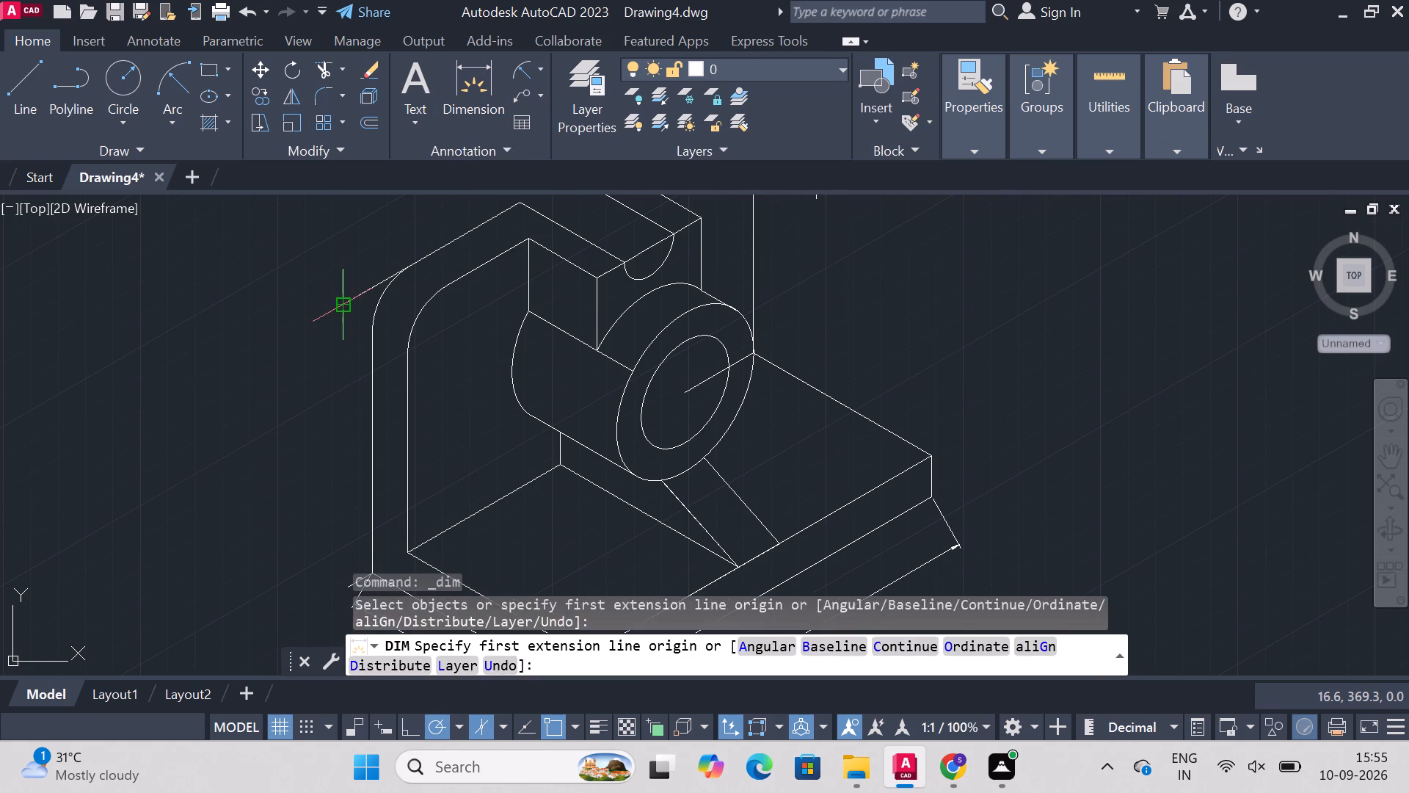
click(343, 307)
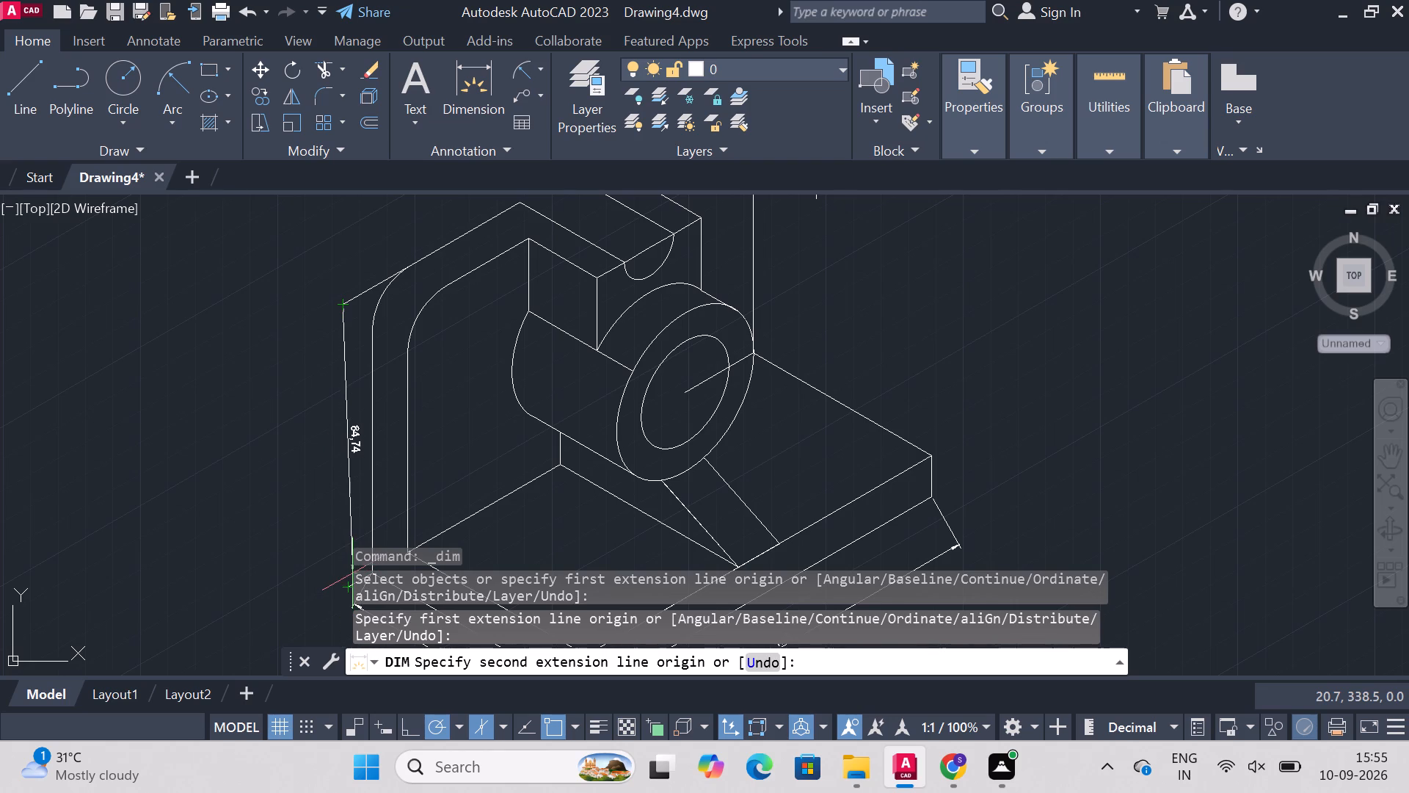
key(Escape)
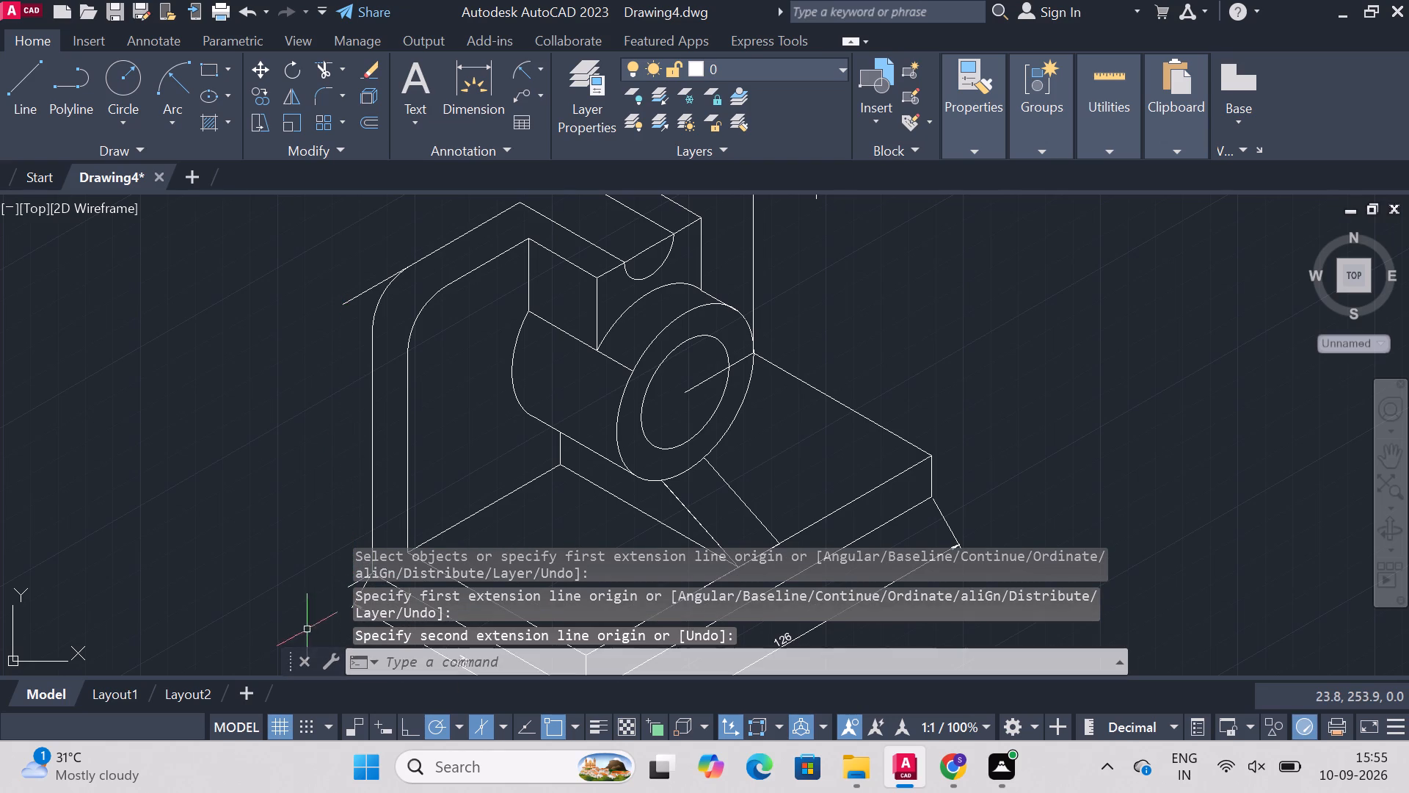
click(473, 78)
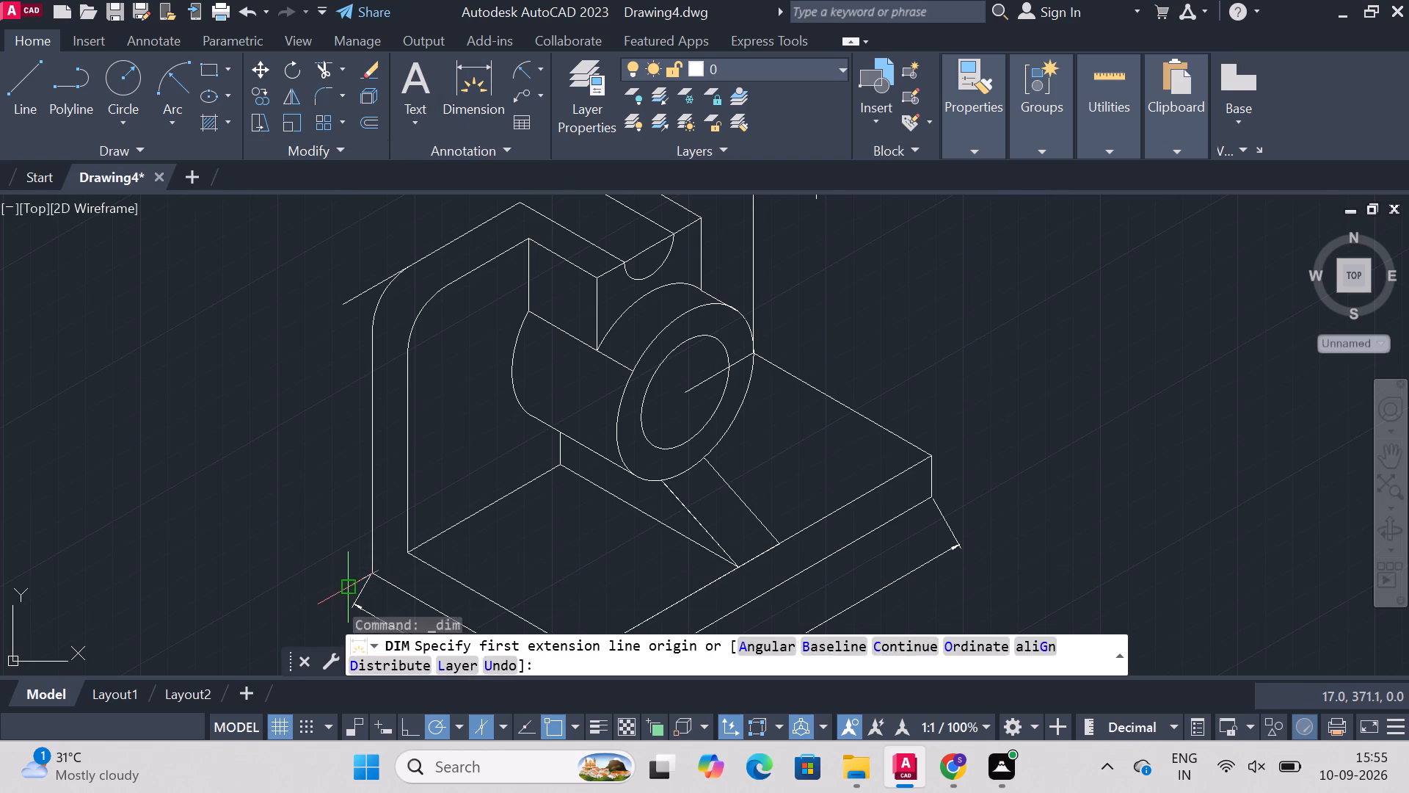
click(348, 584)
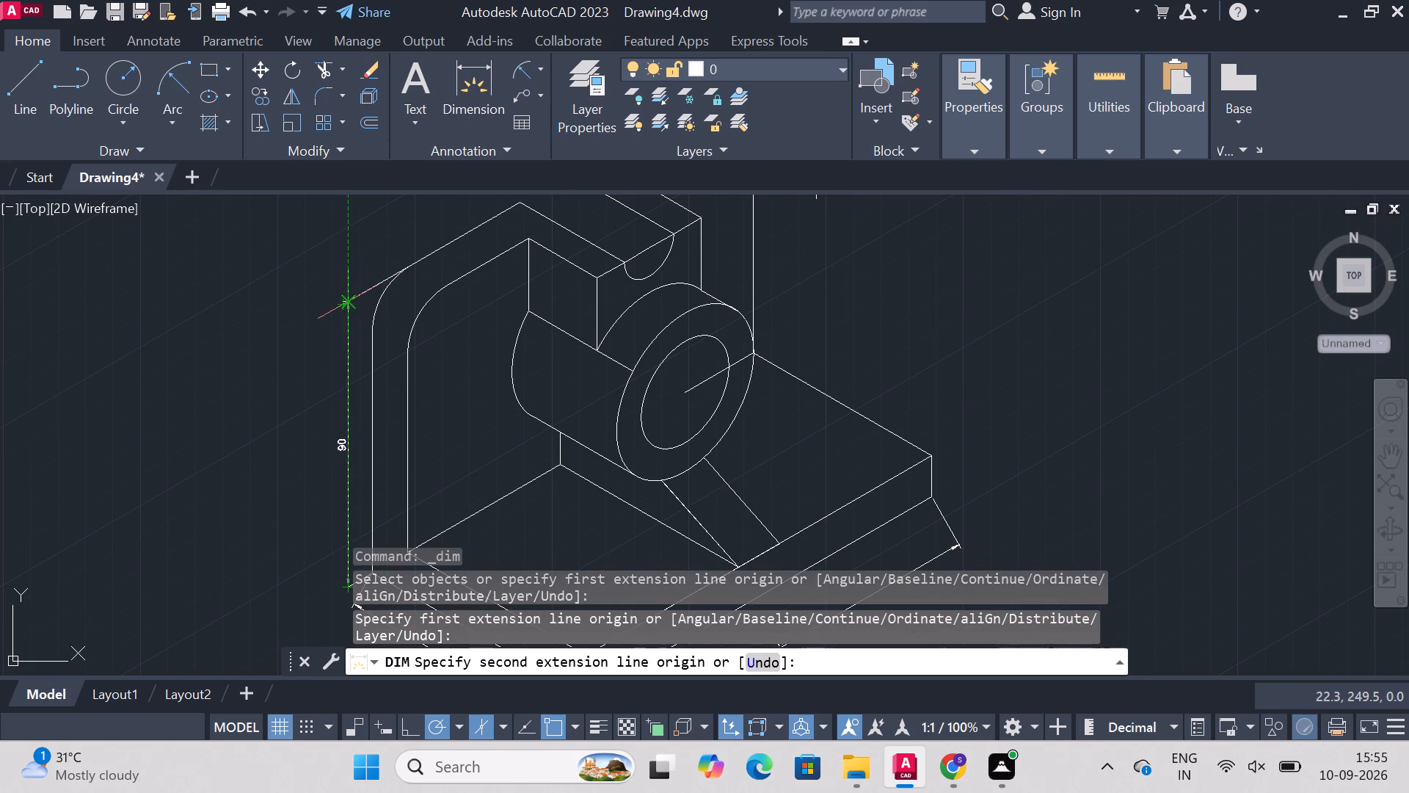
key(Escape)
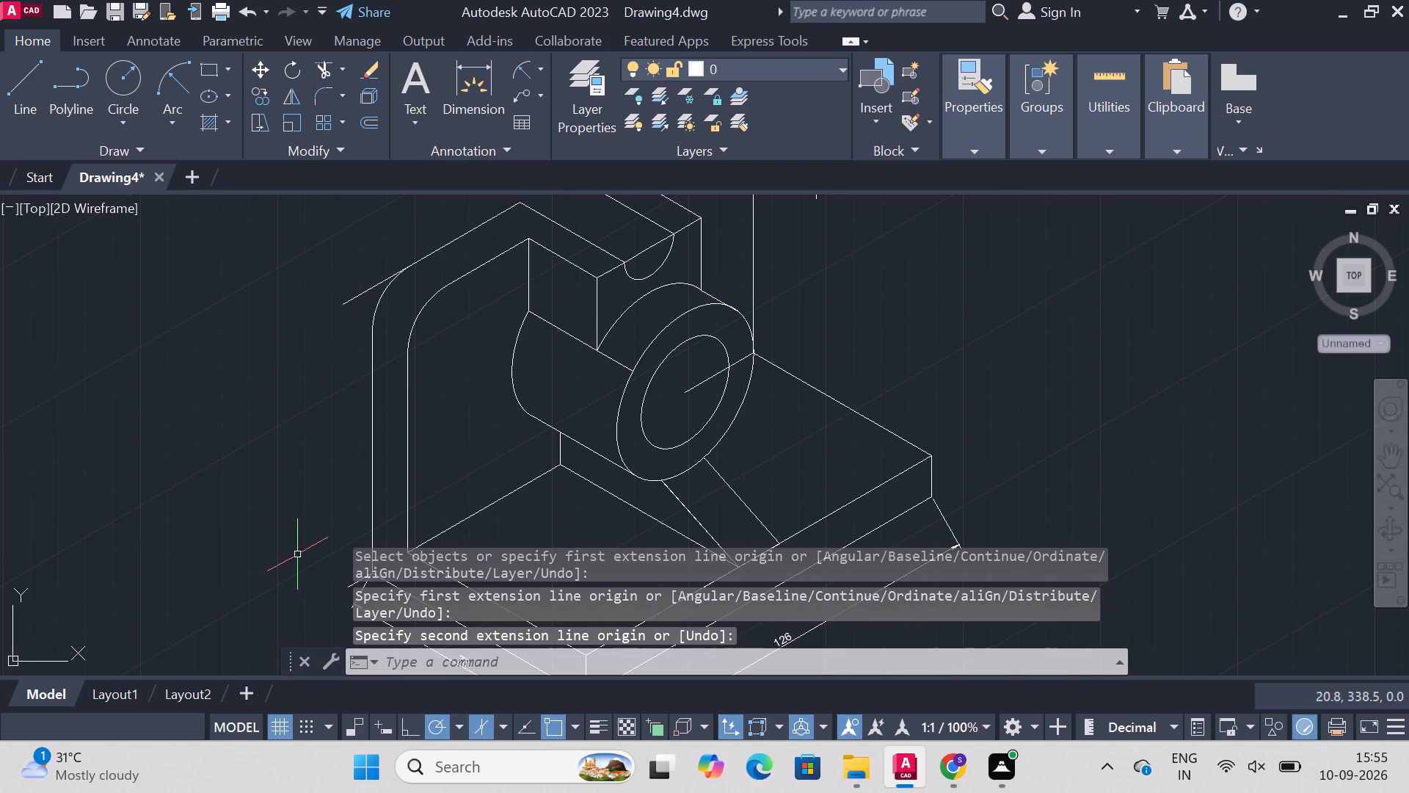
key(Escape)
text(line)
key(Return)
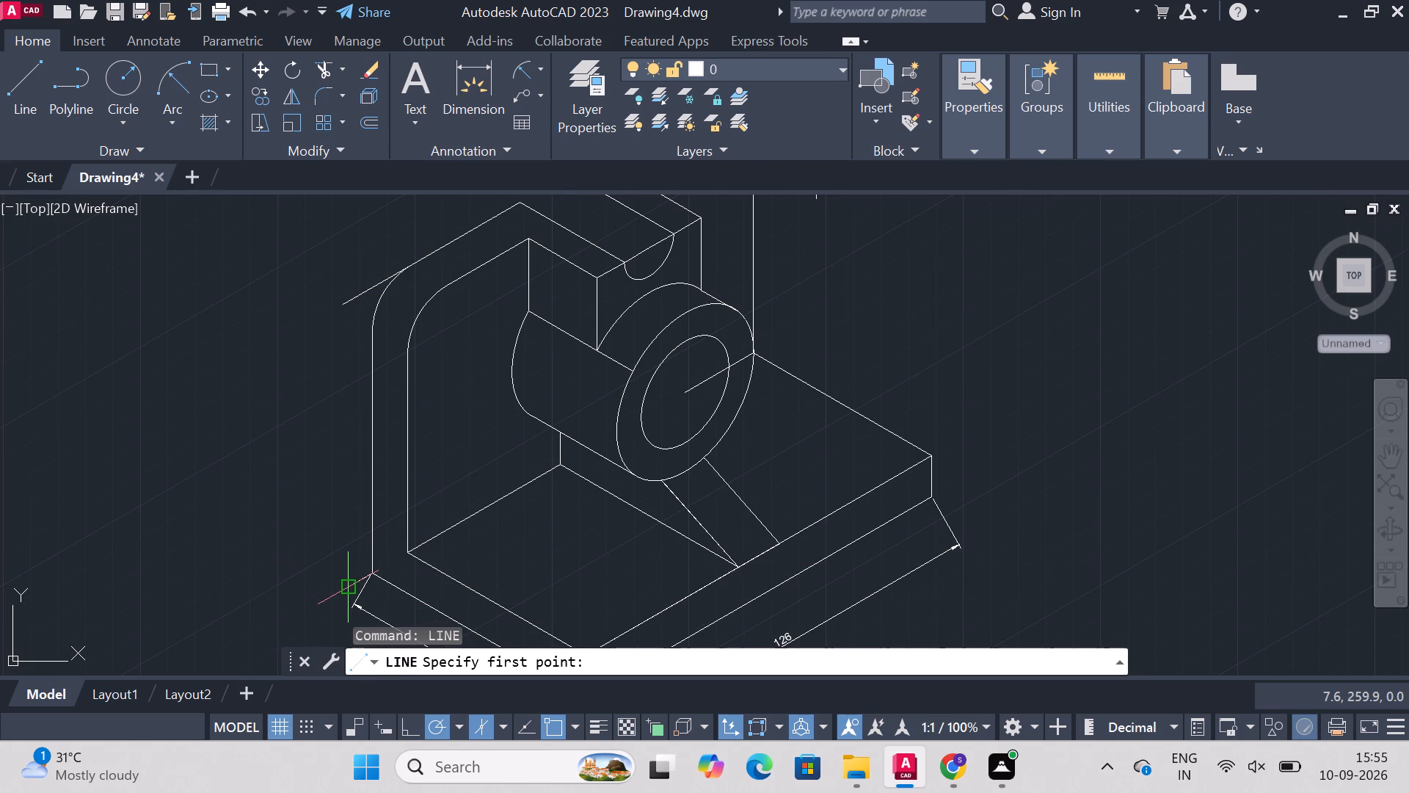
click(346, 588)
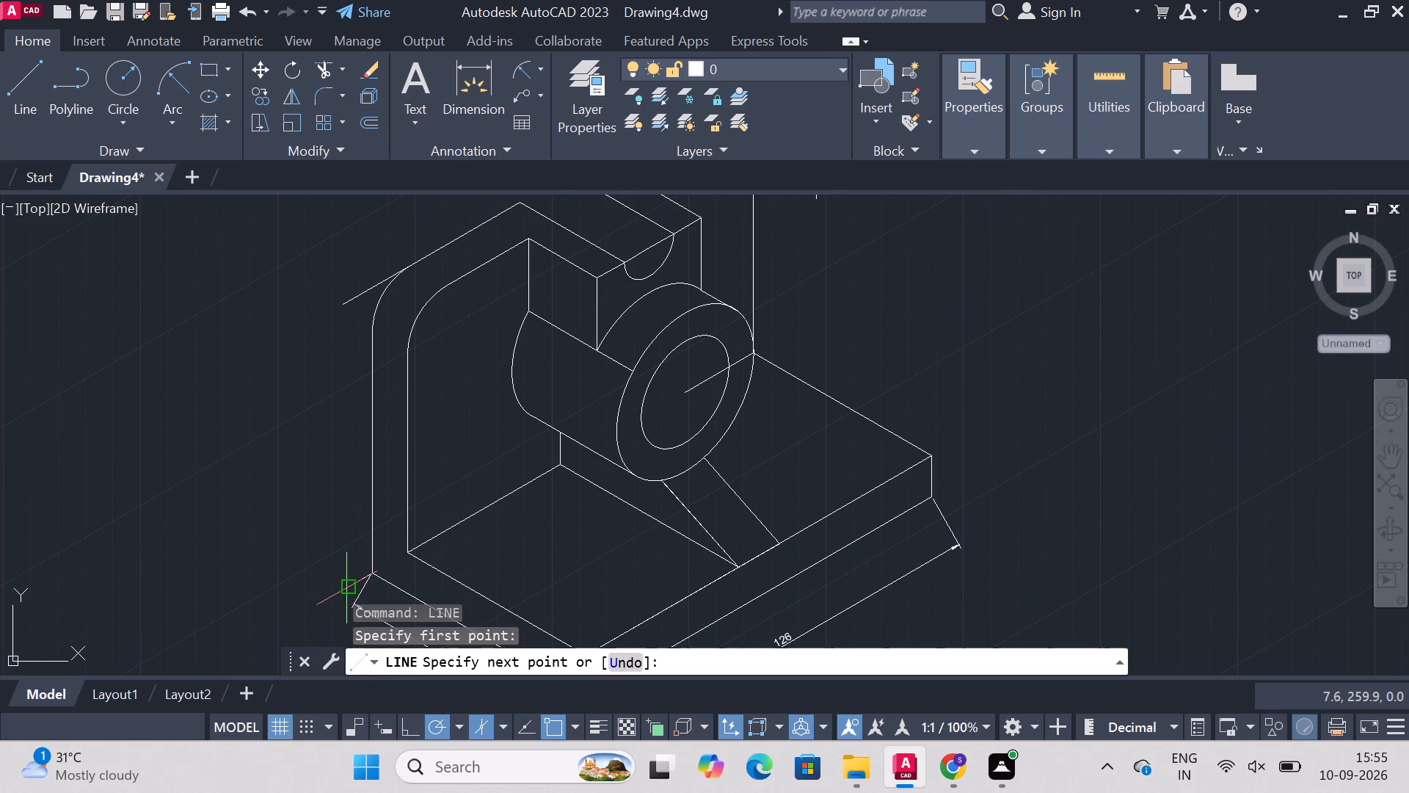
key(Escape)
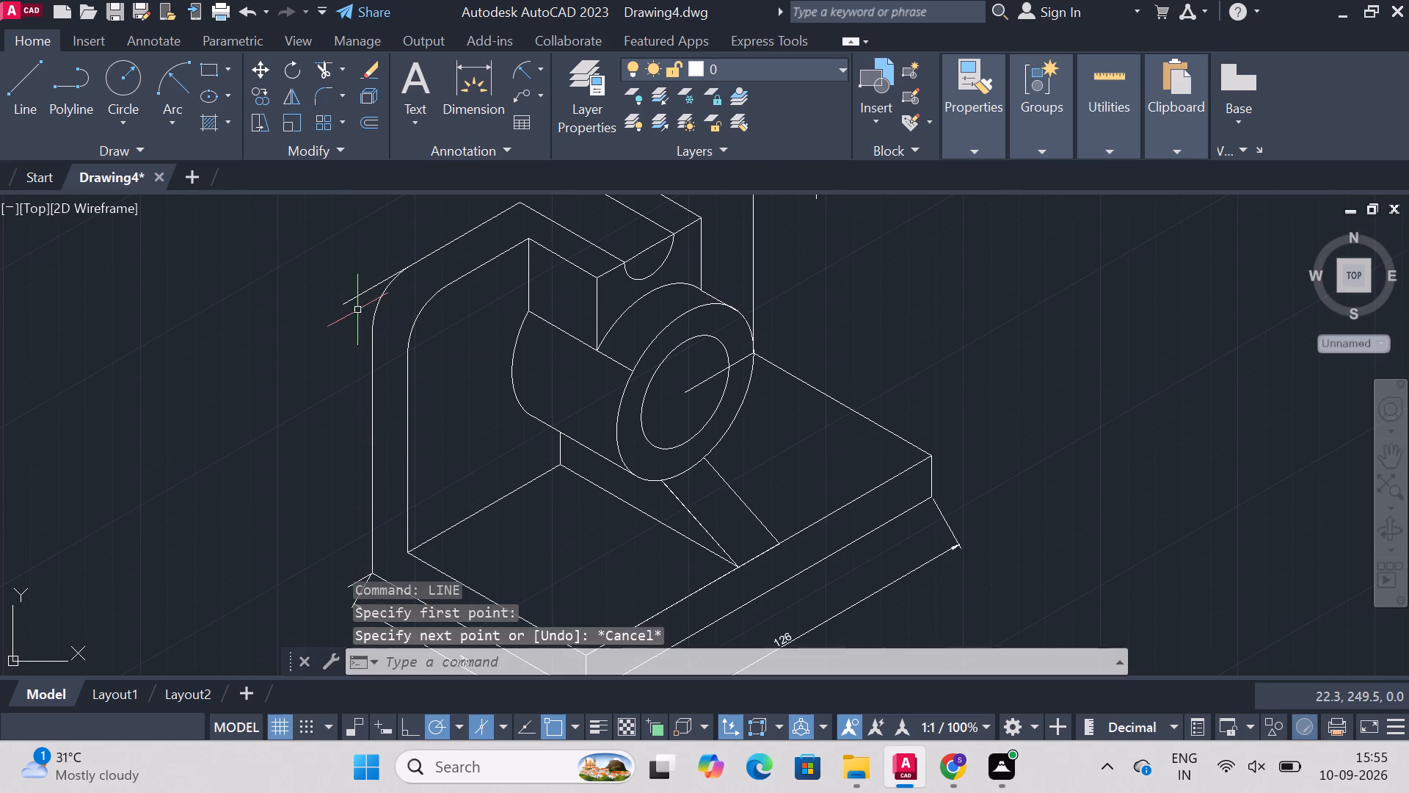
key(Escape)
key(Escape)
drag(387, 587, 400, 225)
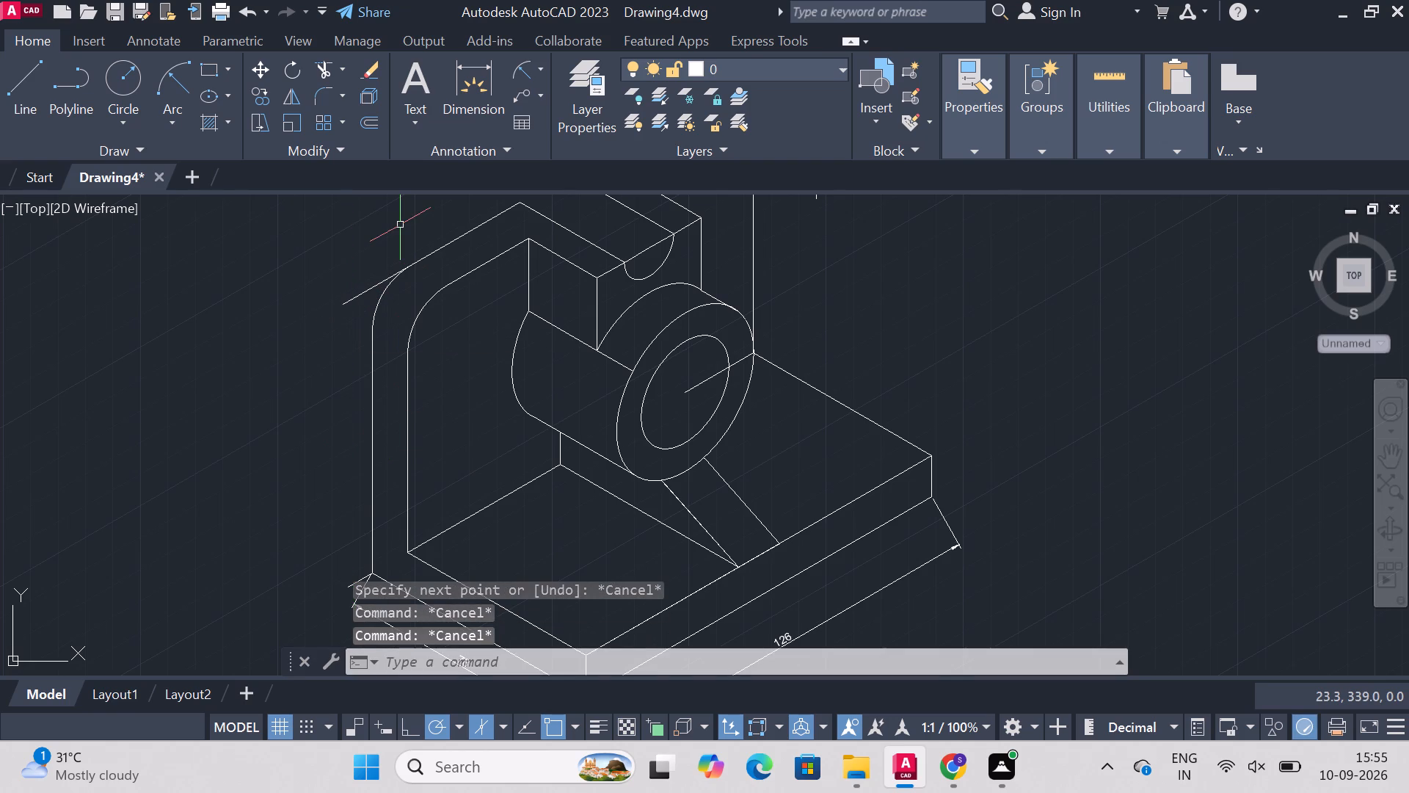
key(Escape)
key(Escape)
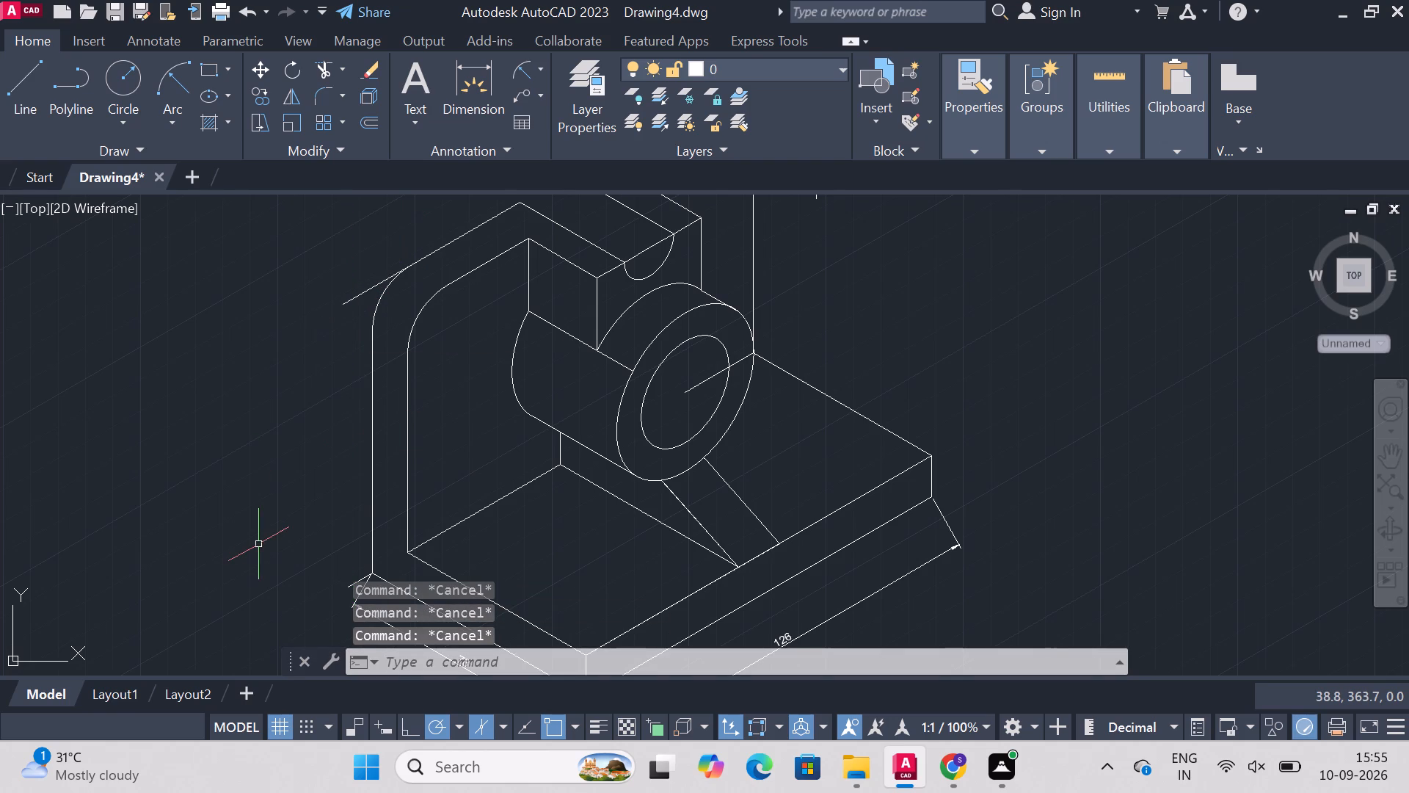
Draw a 90-unit vertical line upward from the base's bottom corner along the upright's outer vertical edge.
key(l)
key(Return)
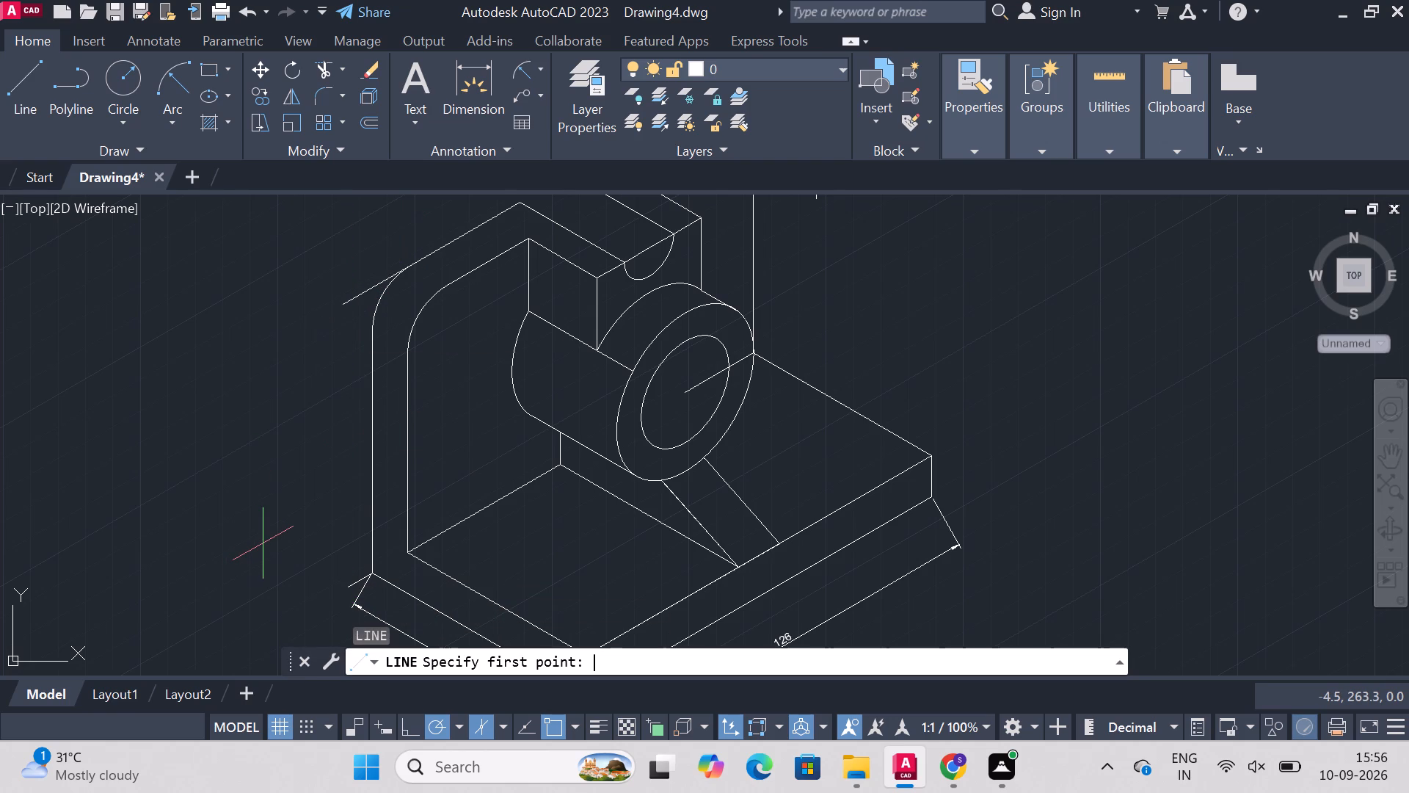
click(368, 574)
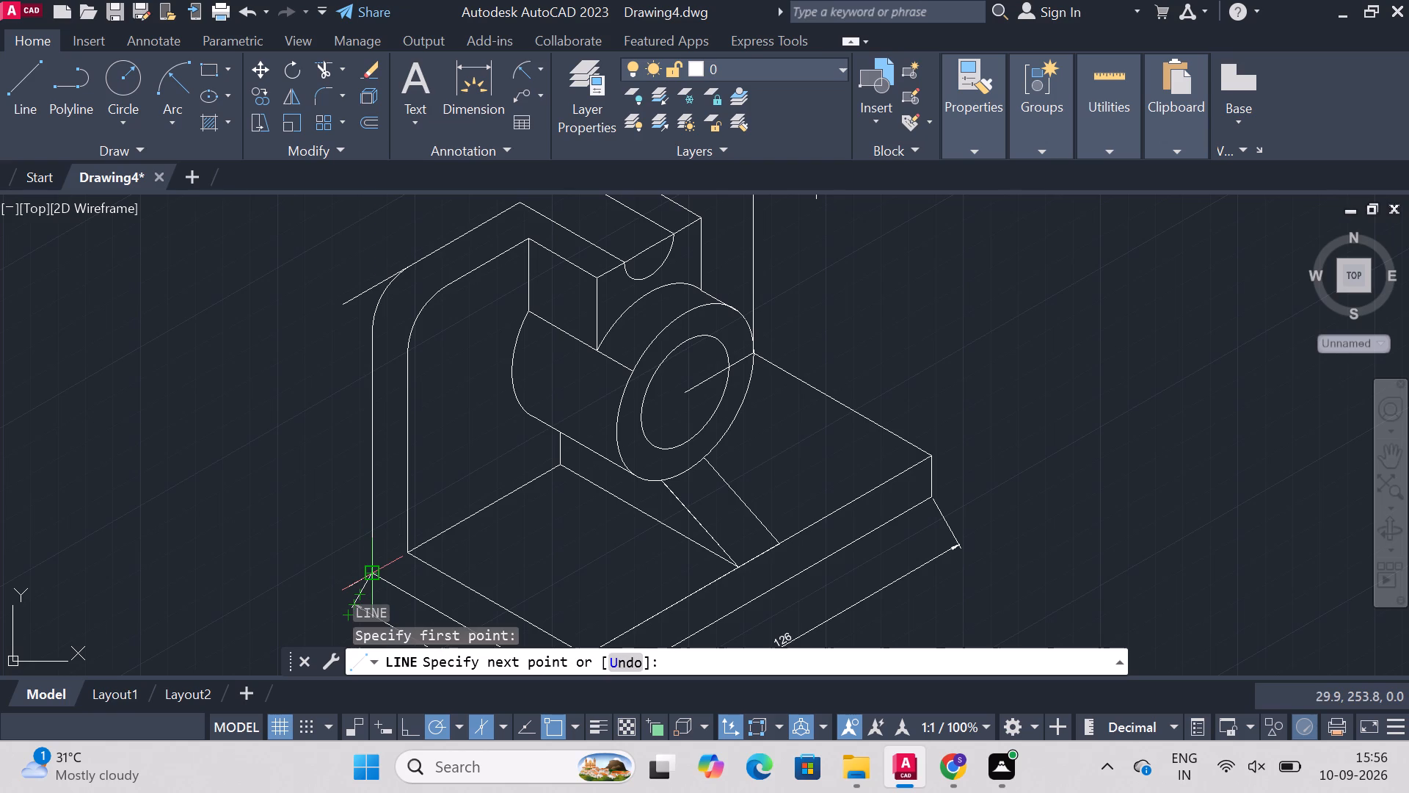
text(90)
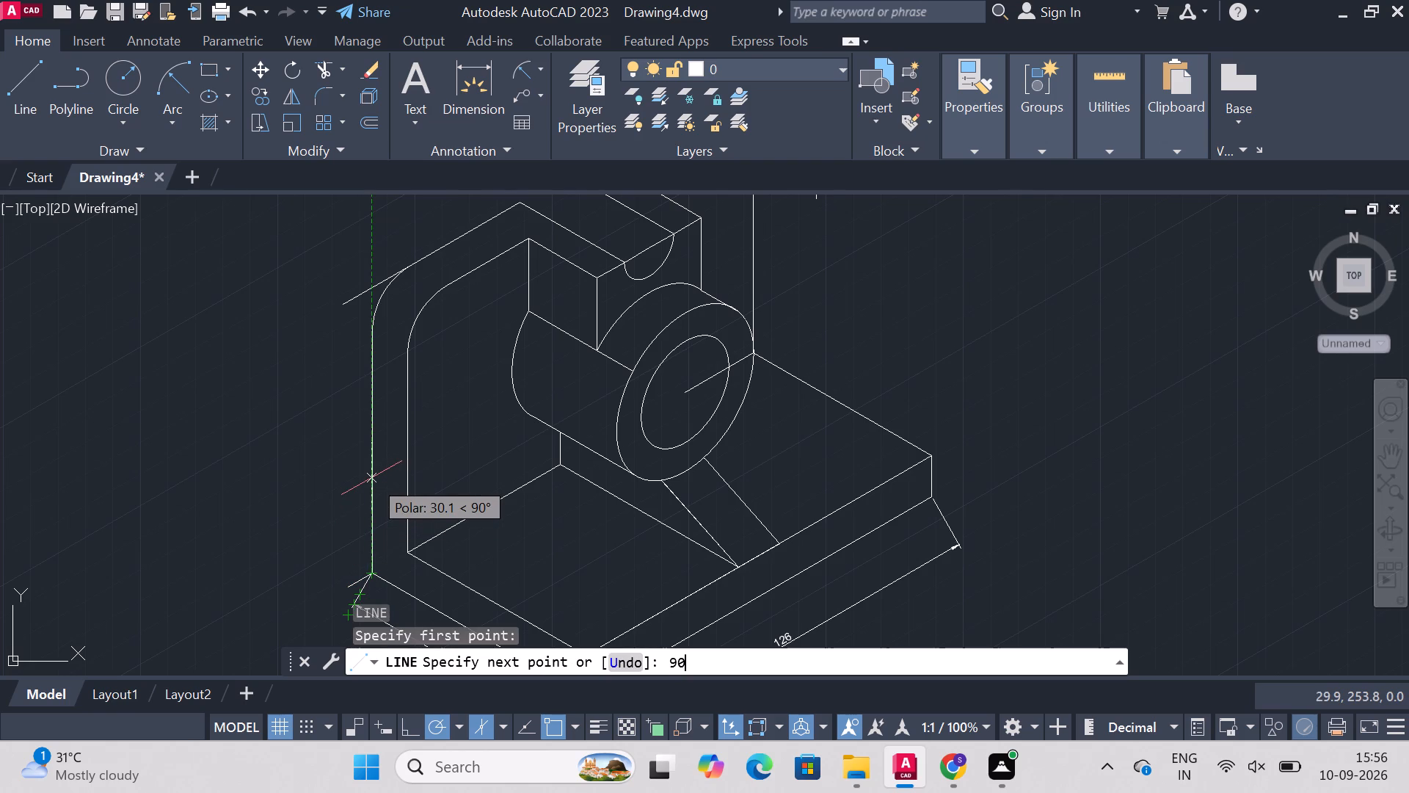
key(Return)
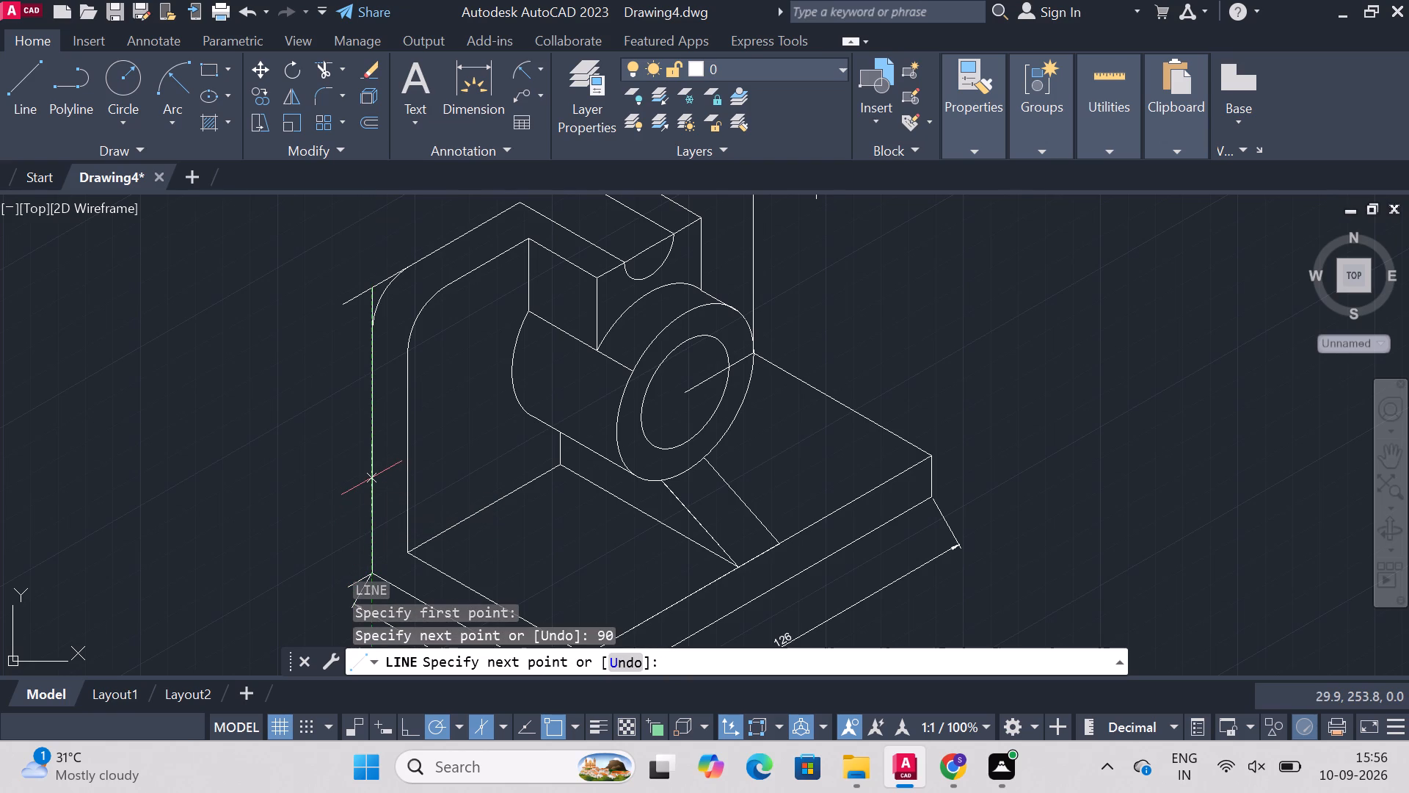
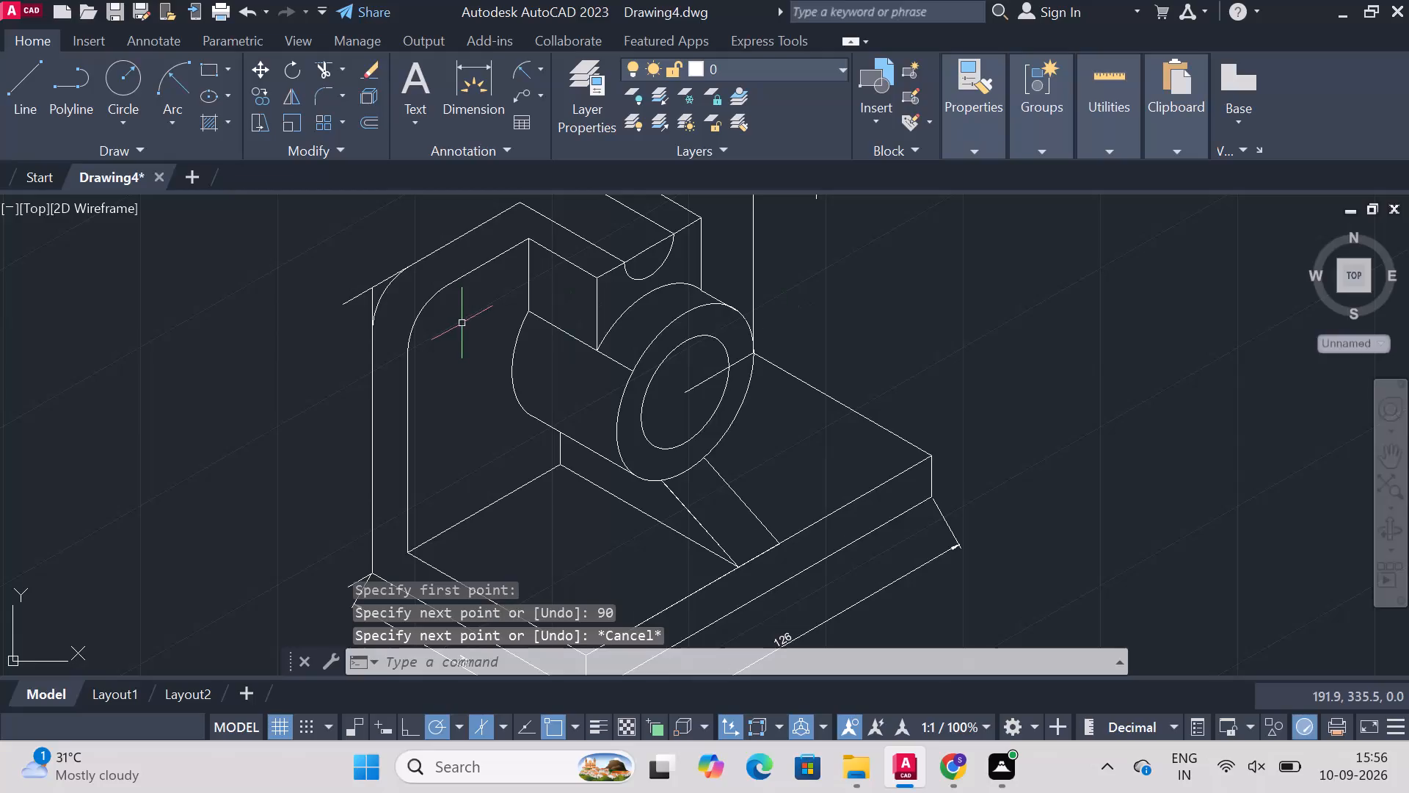
Trim the vertical and slanted line overhangs beyond the upright plate's outer rounded corner.
text(trim)
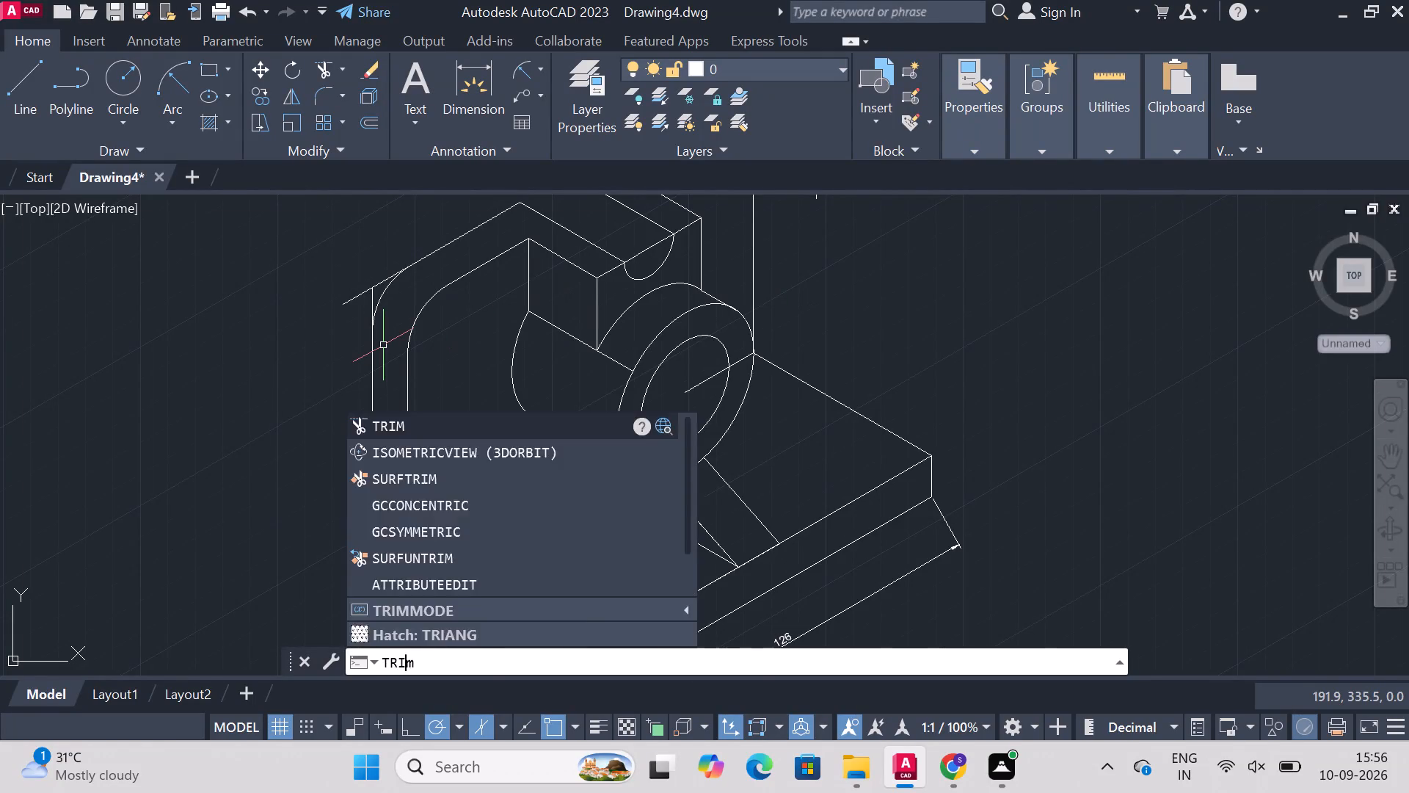
key(Return)
click(371, 303)
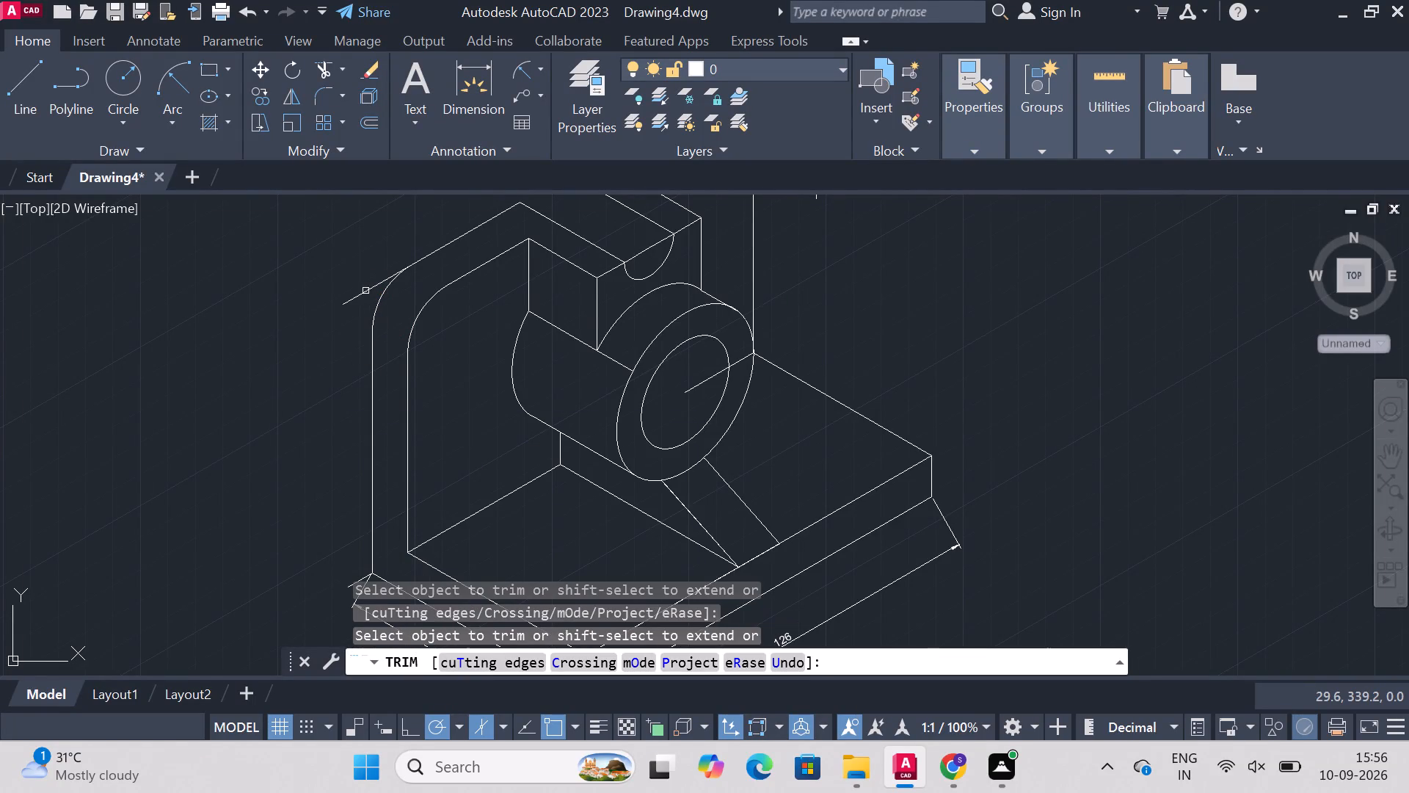
click(368, 293)
click(368, 293)
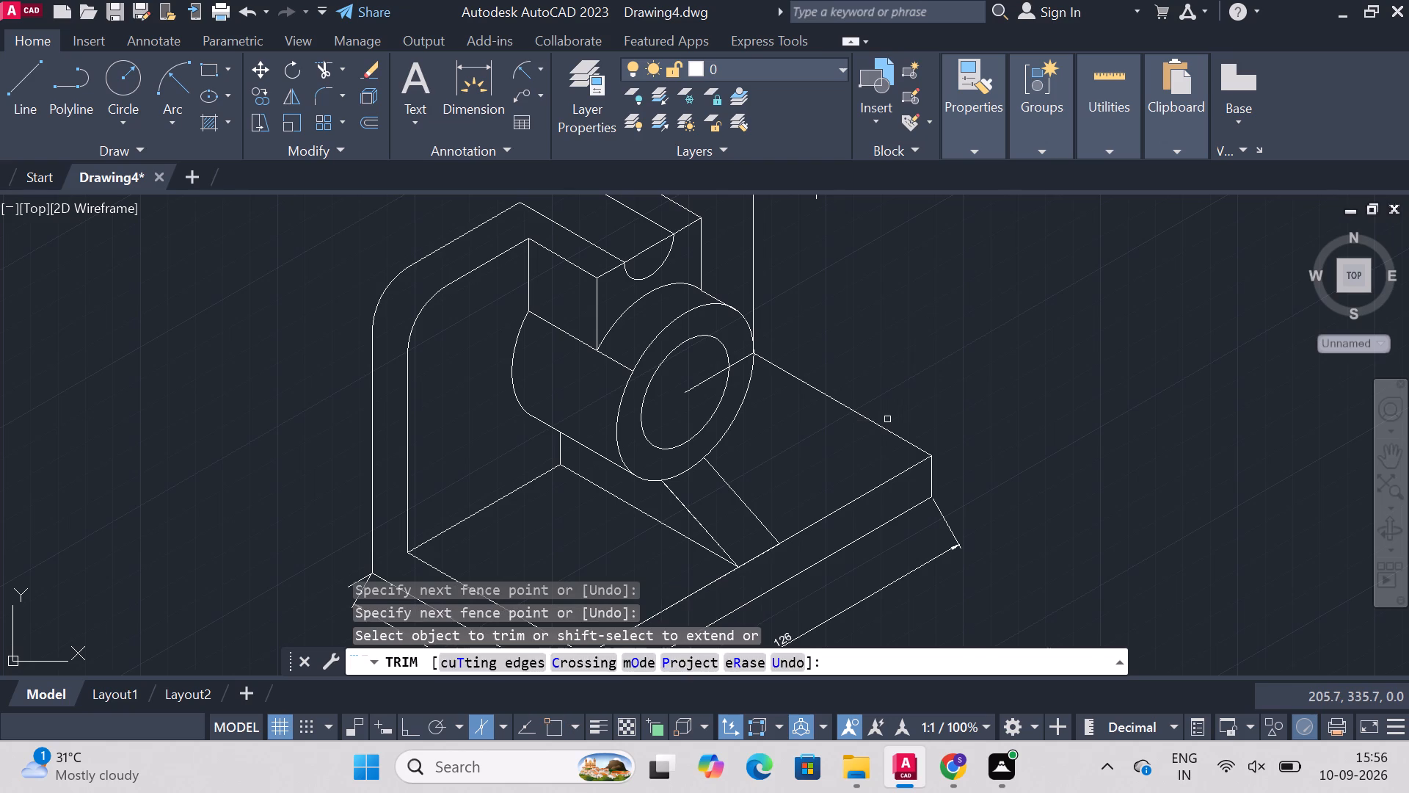
key(Escape)
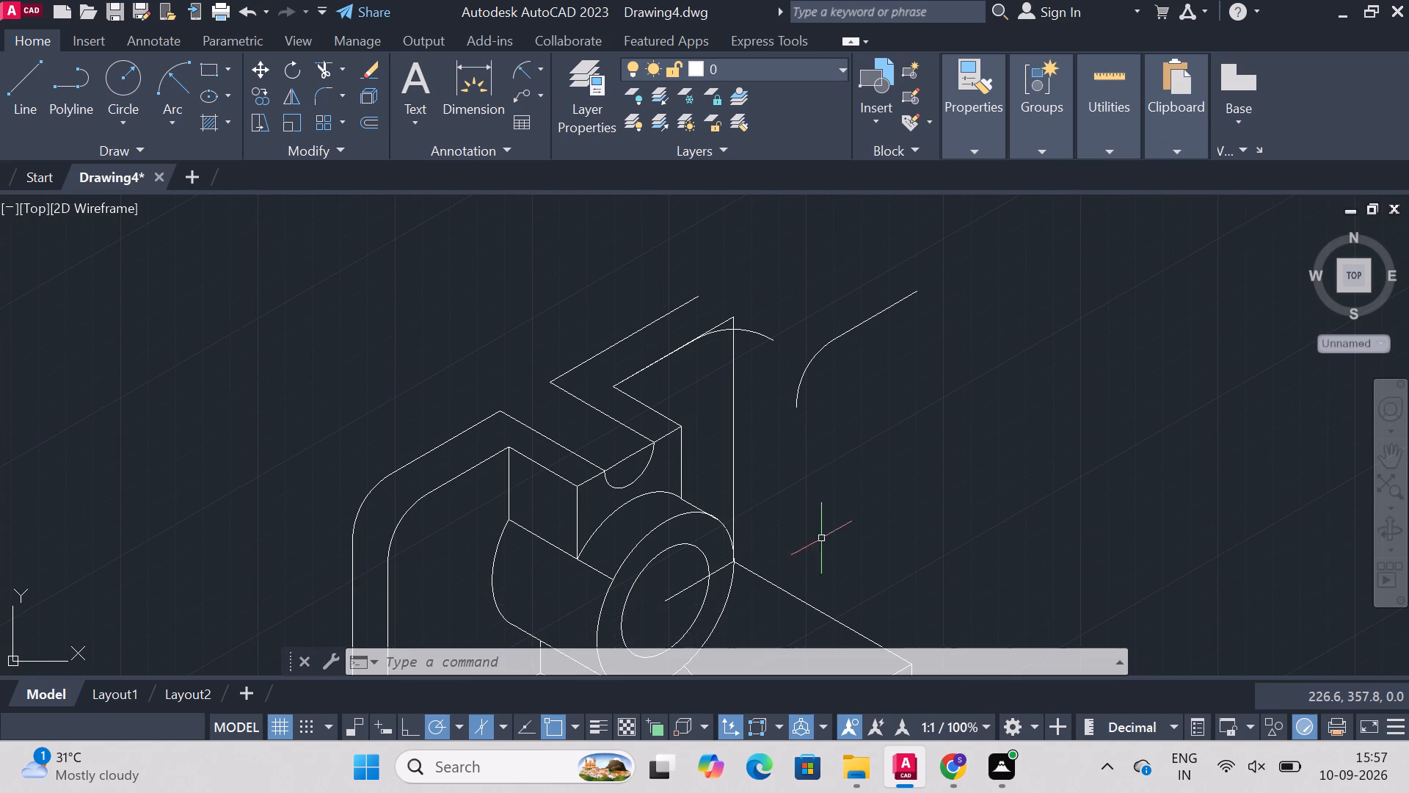
Delete the stray arc crossing the upper end of the tall vertical line behind the cylinder.
click(757, 336)
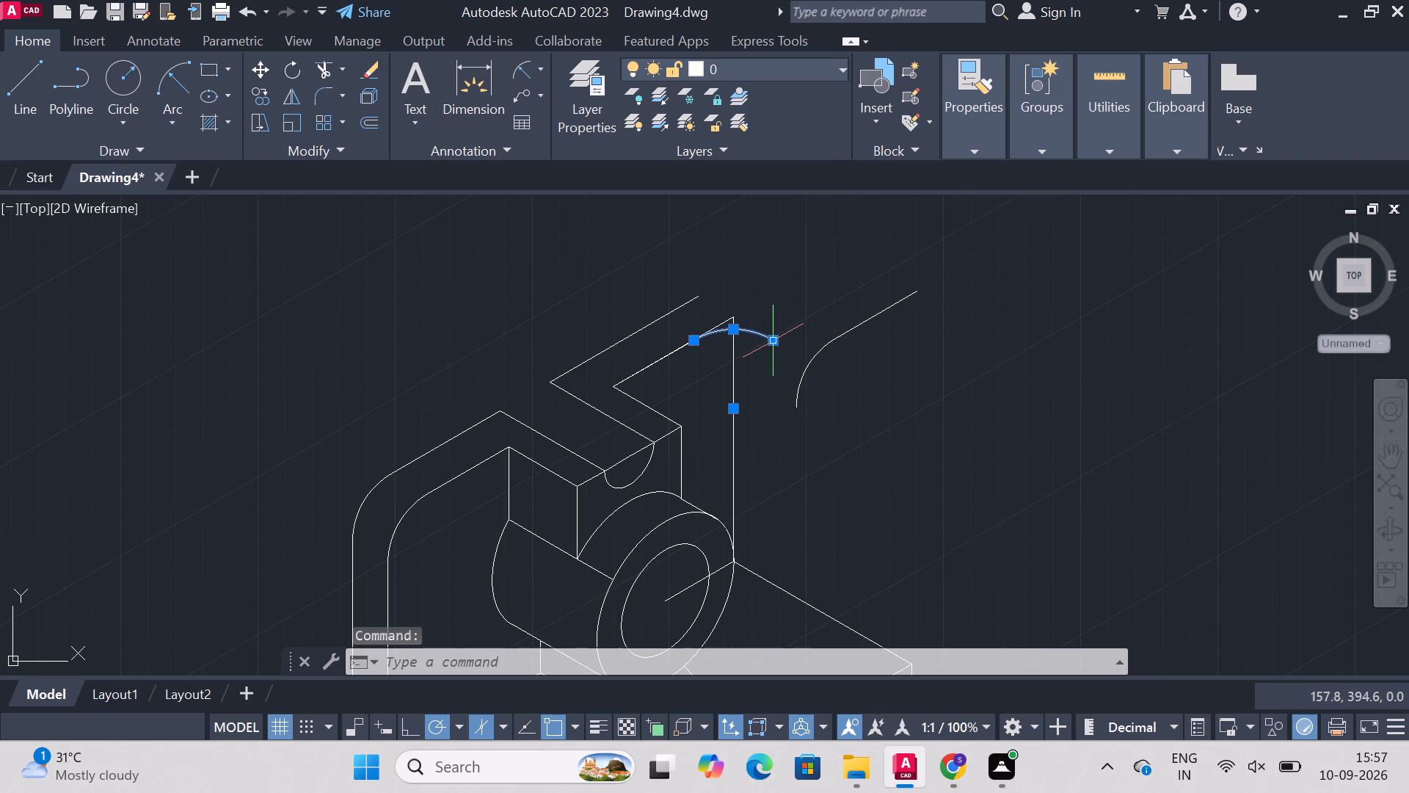
key(Delete)
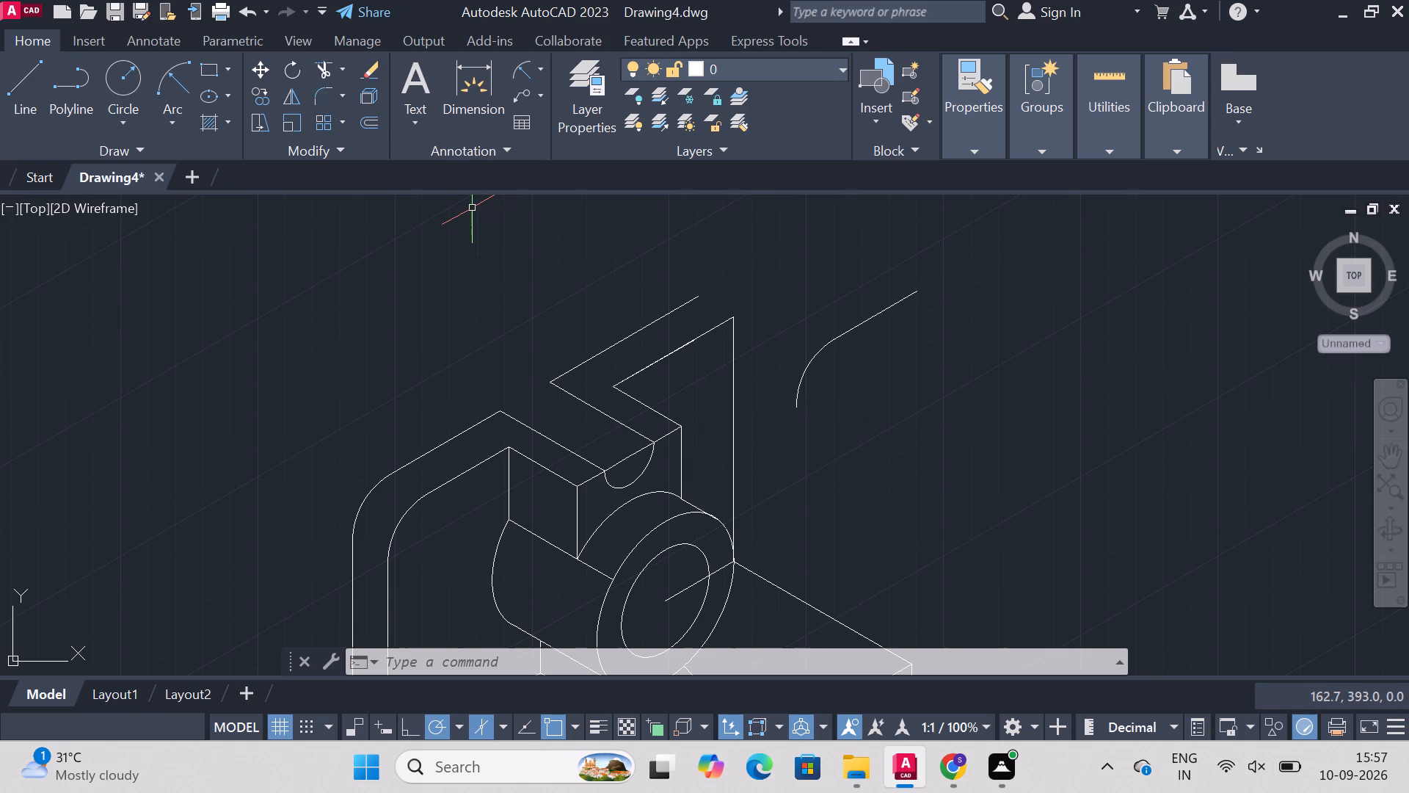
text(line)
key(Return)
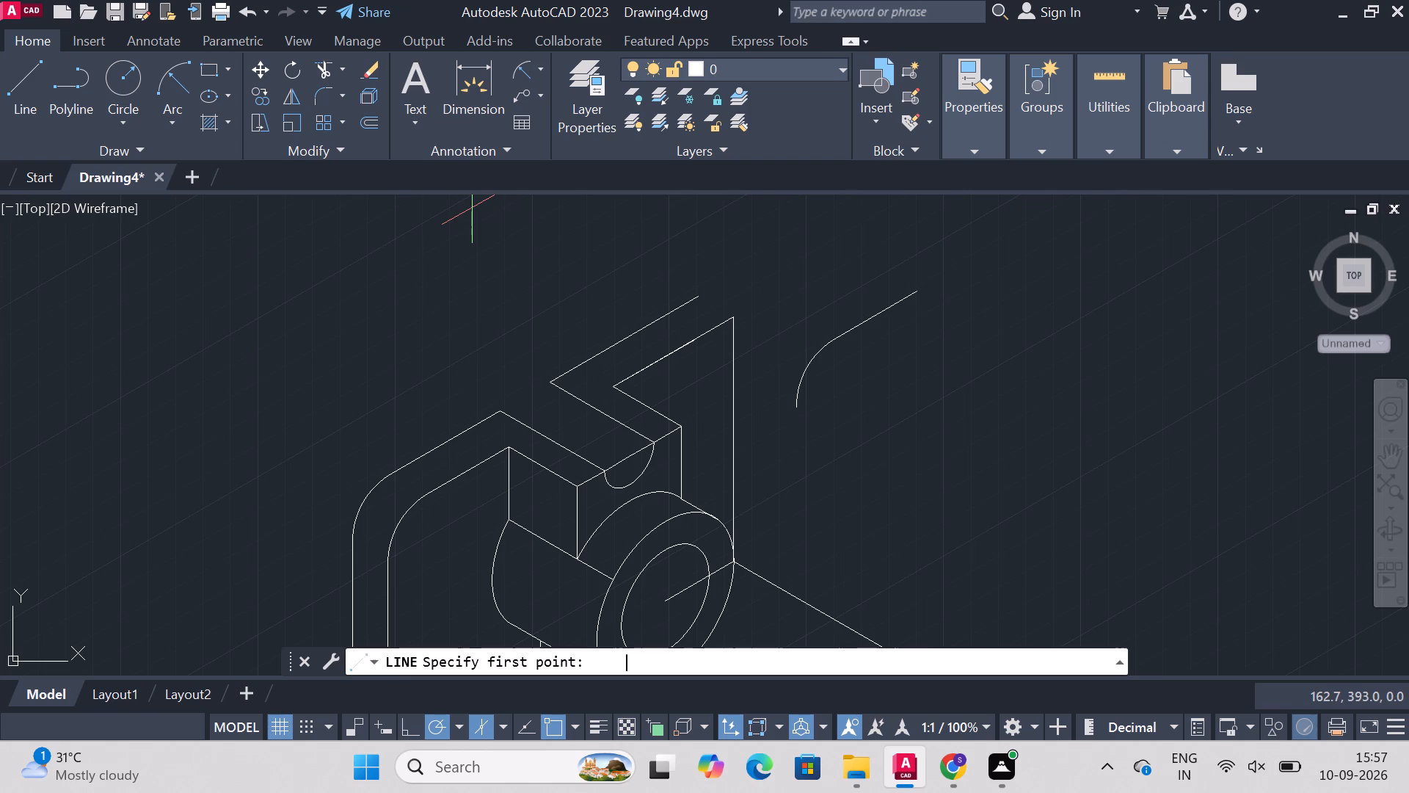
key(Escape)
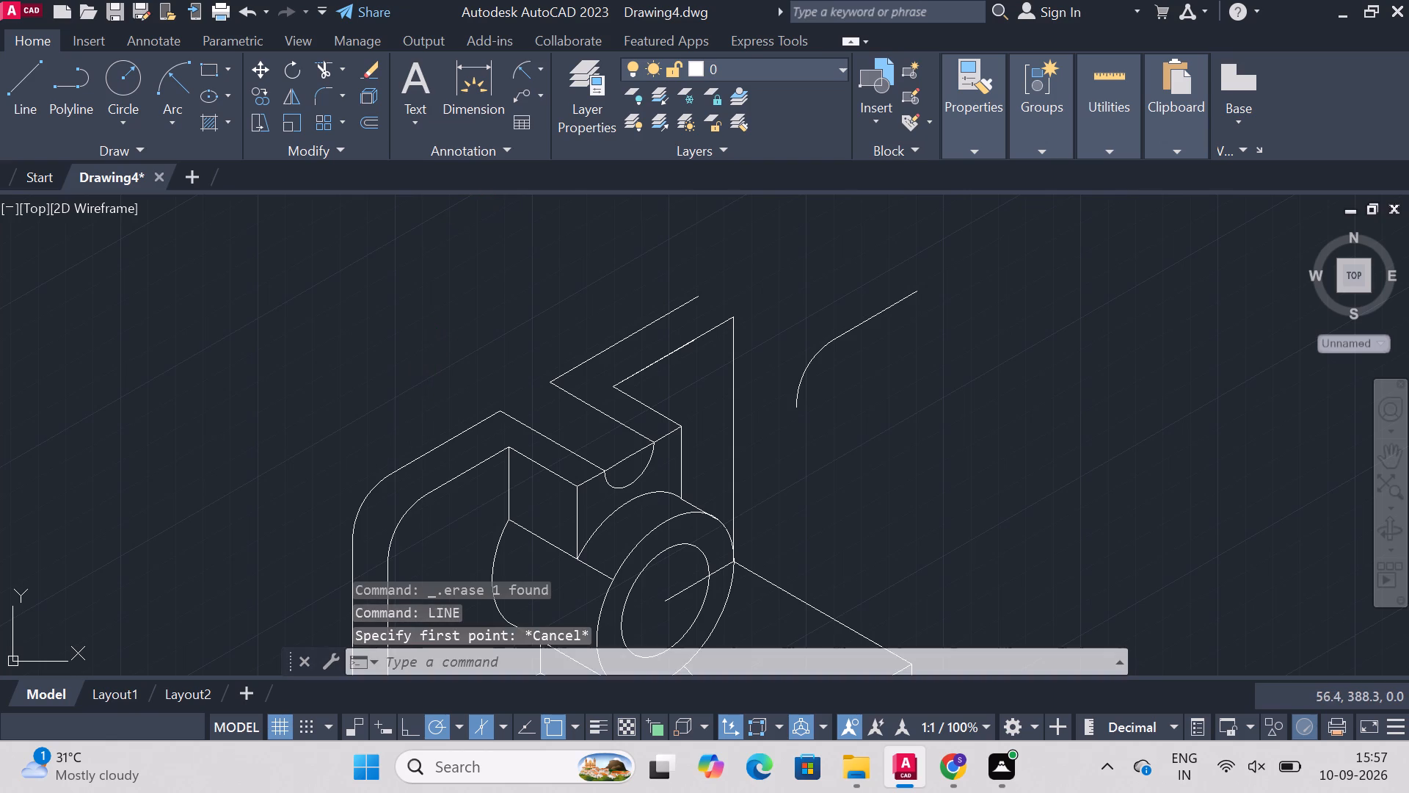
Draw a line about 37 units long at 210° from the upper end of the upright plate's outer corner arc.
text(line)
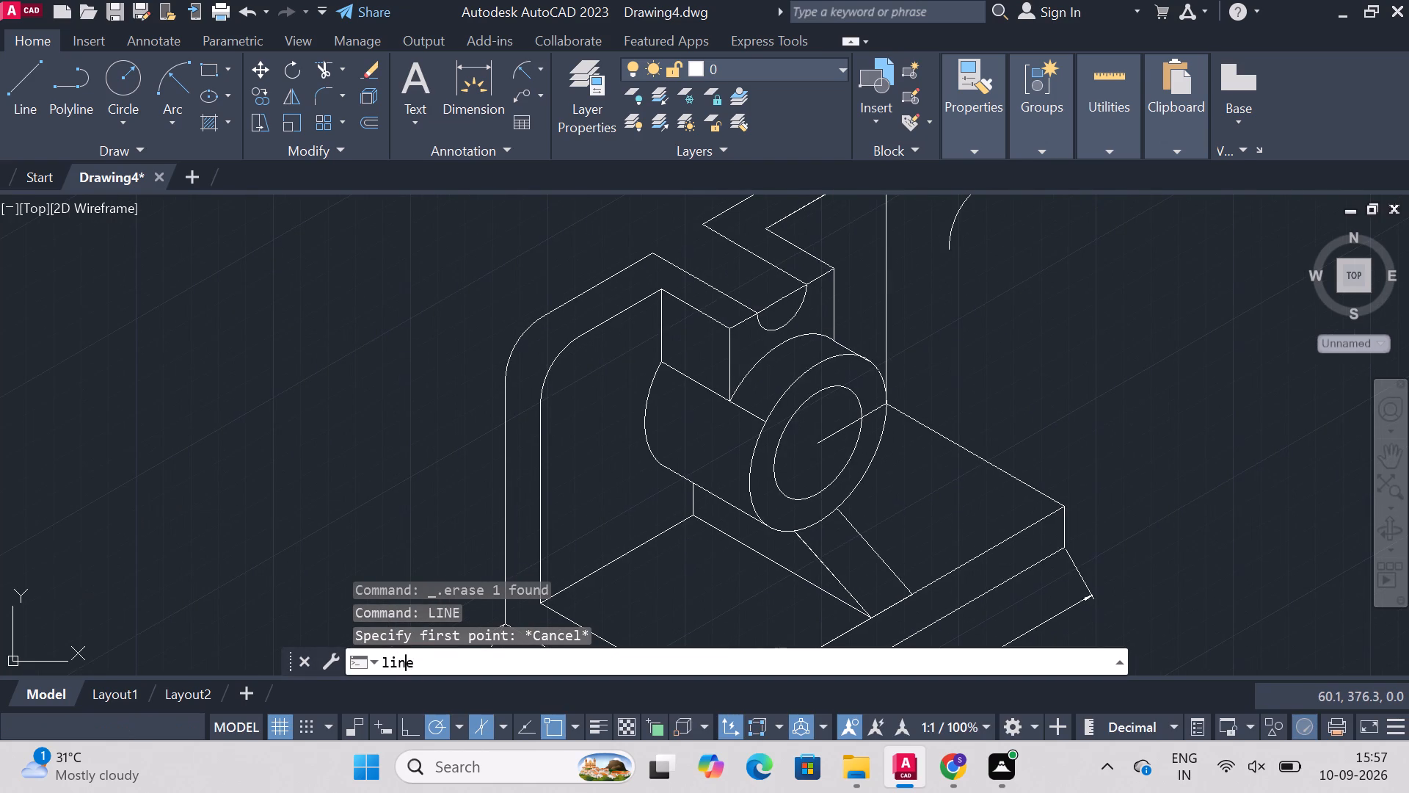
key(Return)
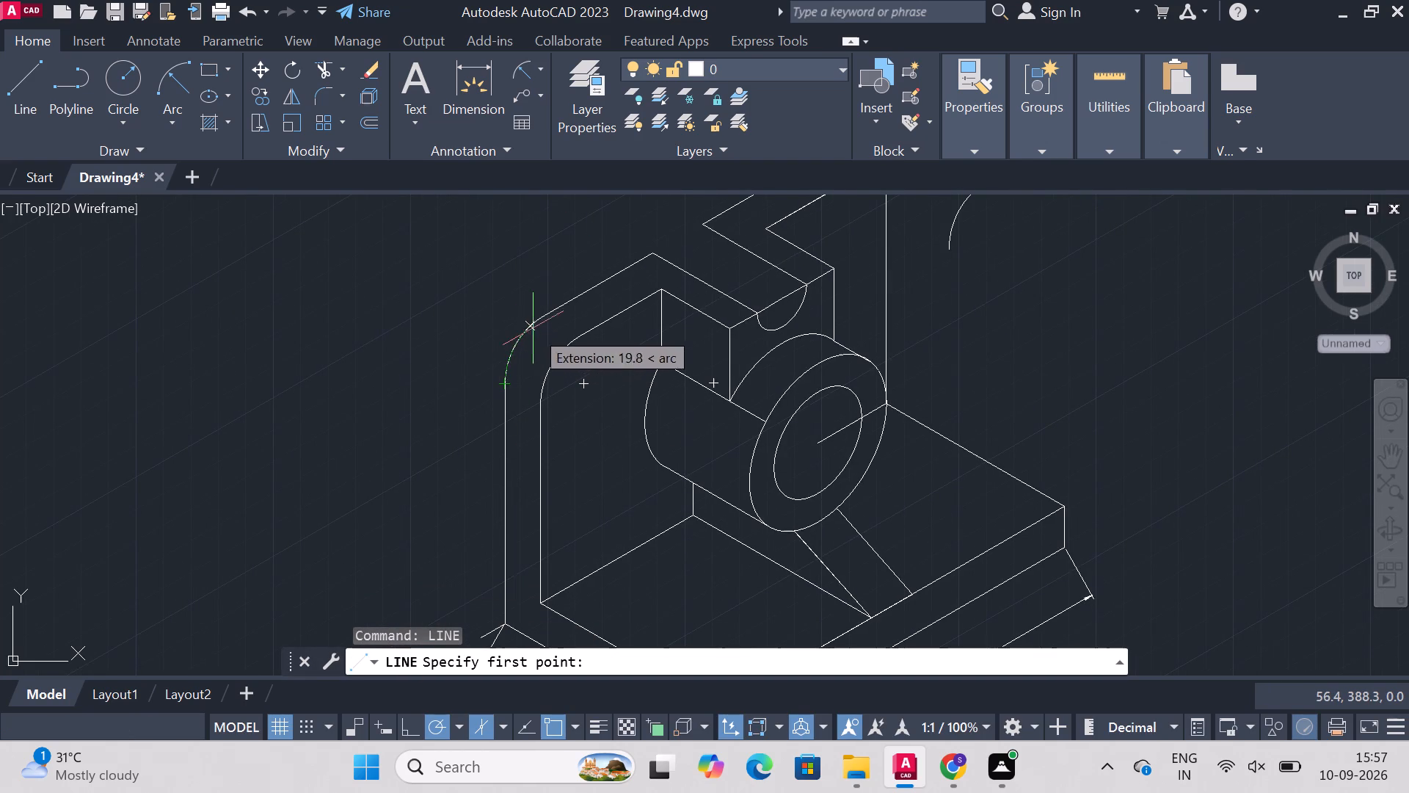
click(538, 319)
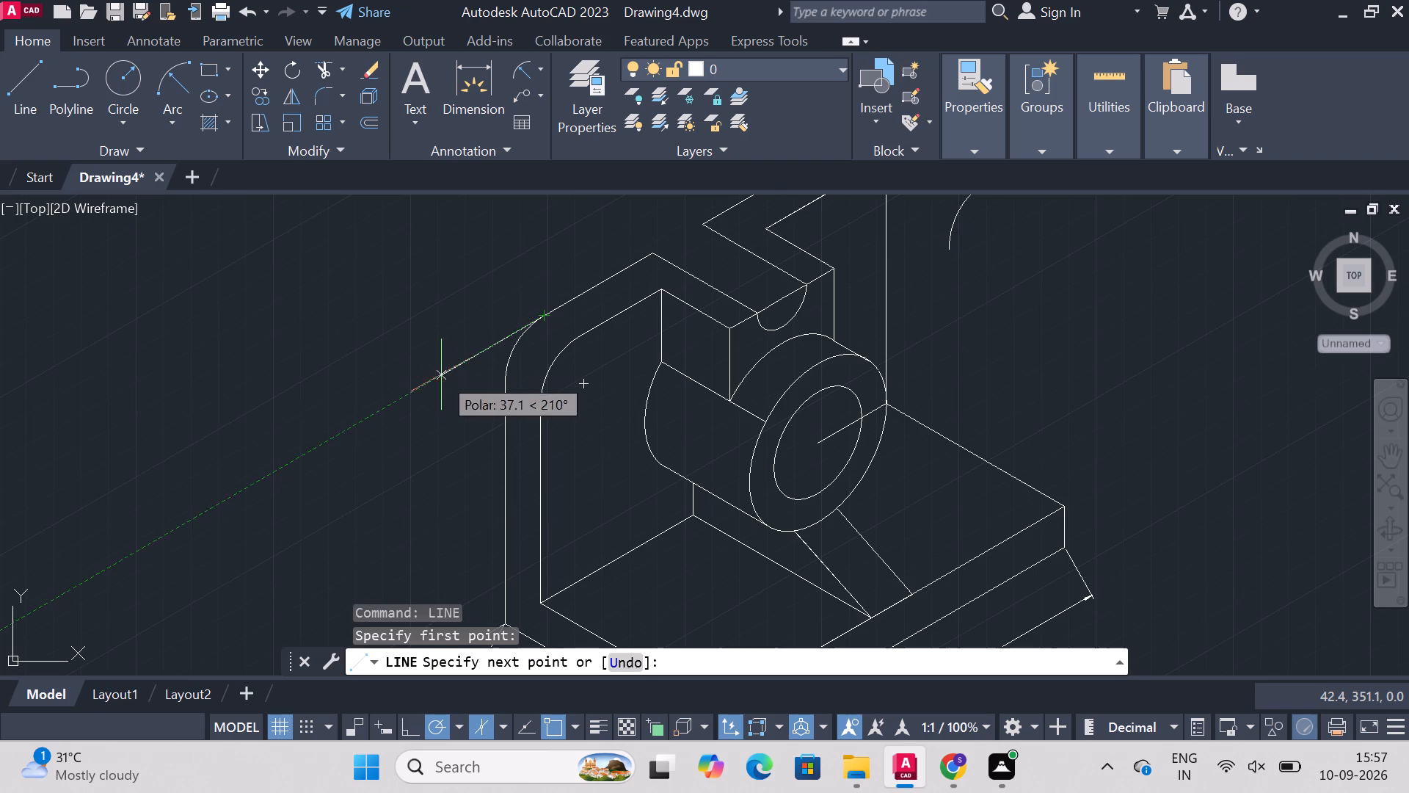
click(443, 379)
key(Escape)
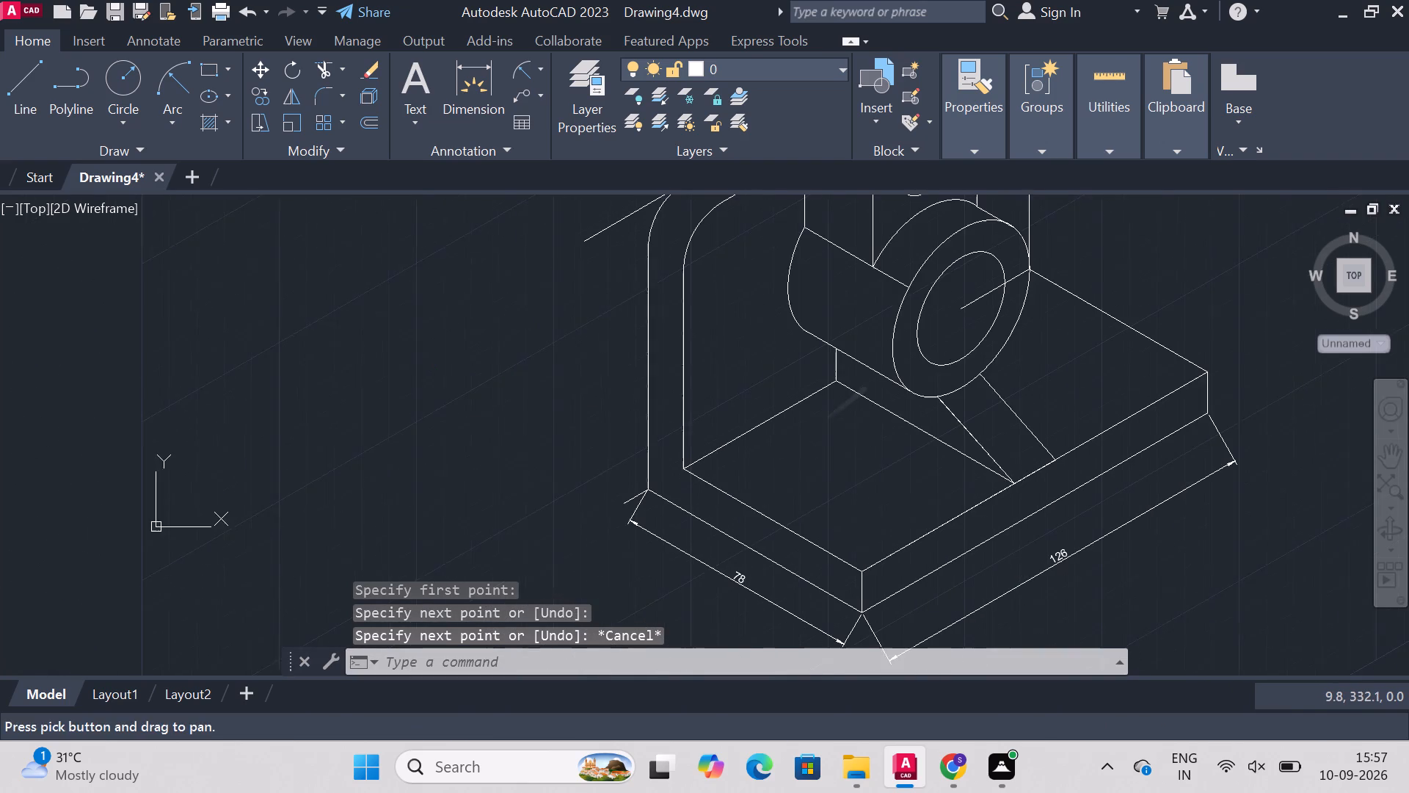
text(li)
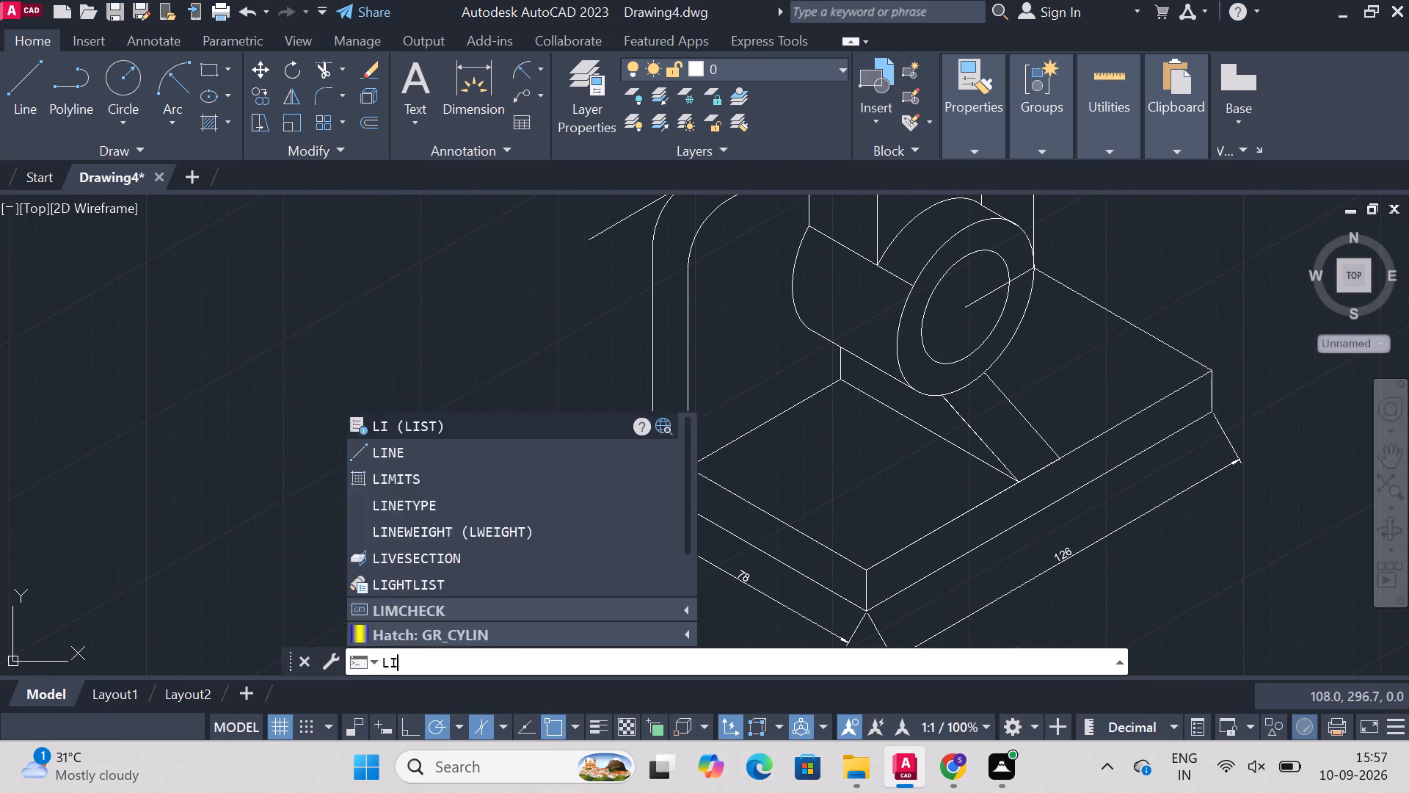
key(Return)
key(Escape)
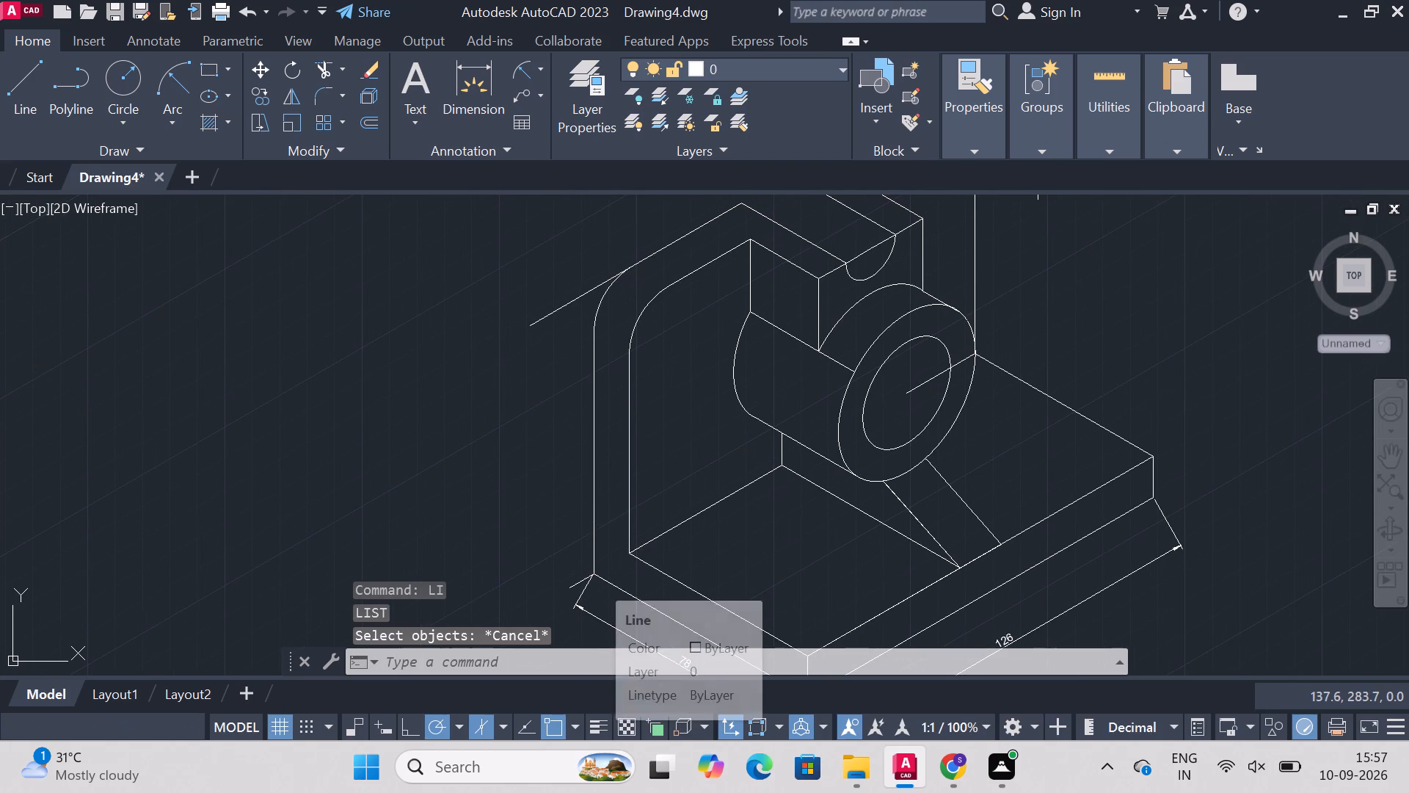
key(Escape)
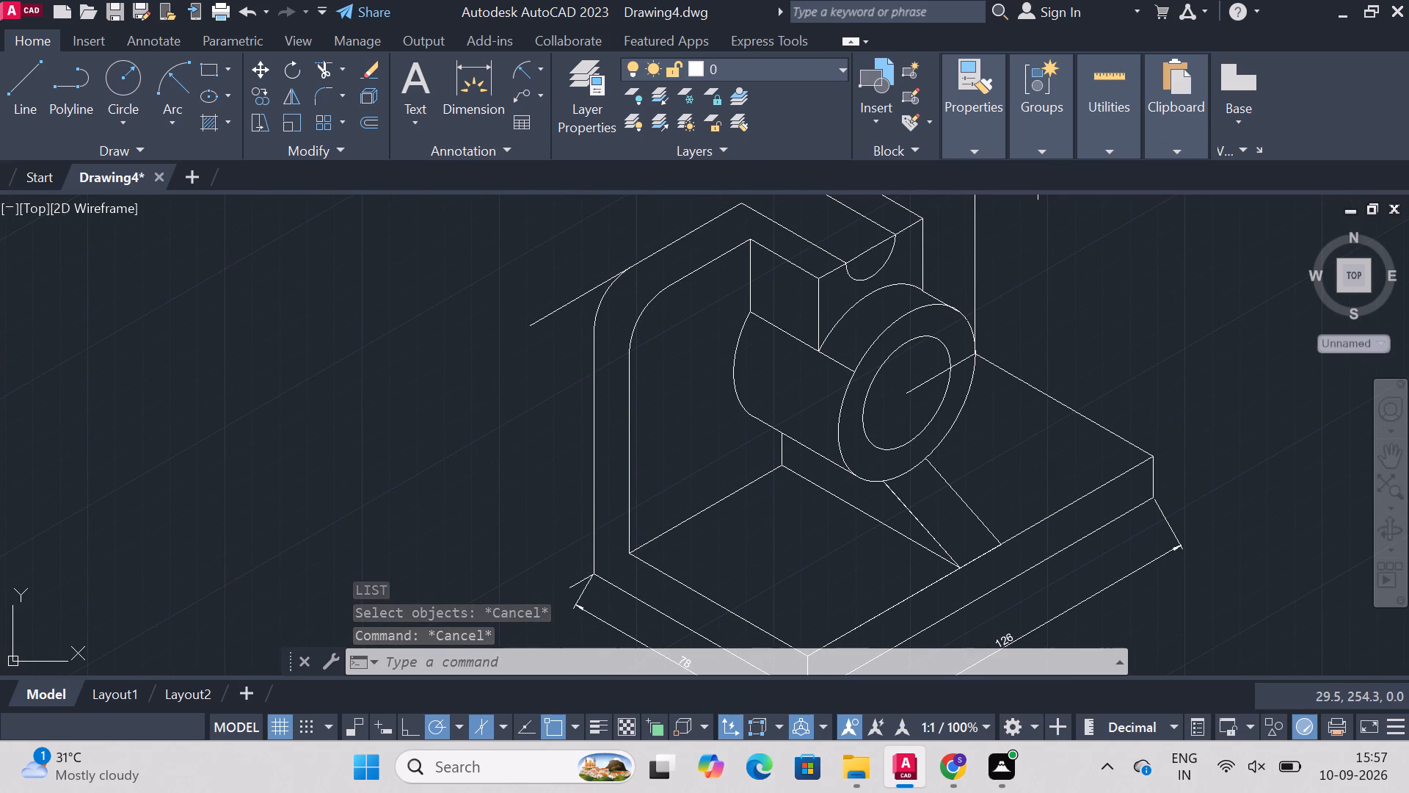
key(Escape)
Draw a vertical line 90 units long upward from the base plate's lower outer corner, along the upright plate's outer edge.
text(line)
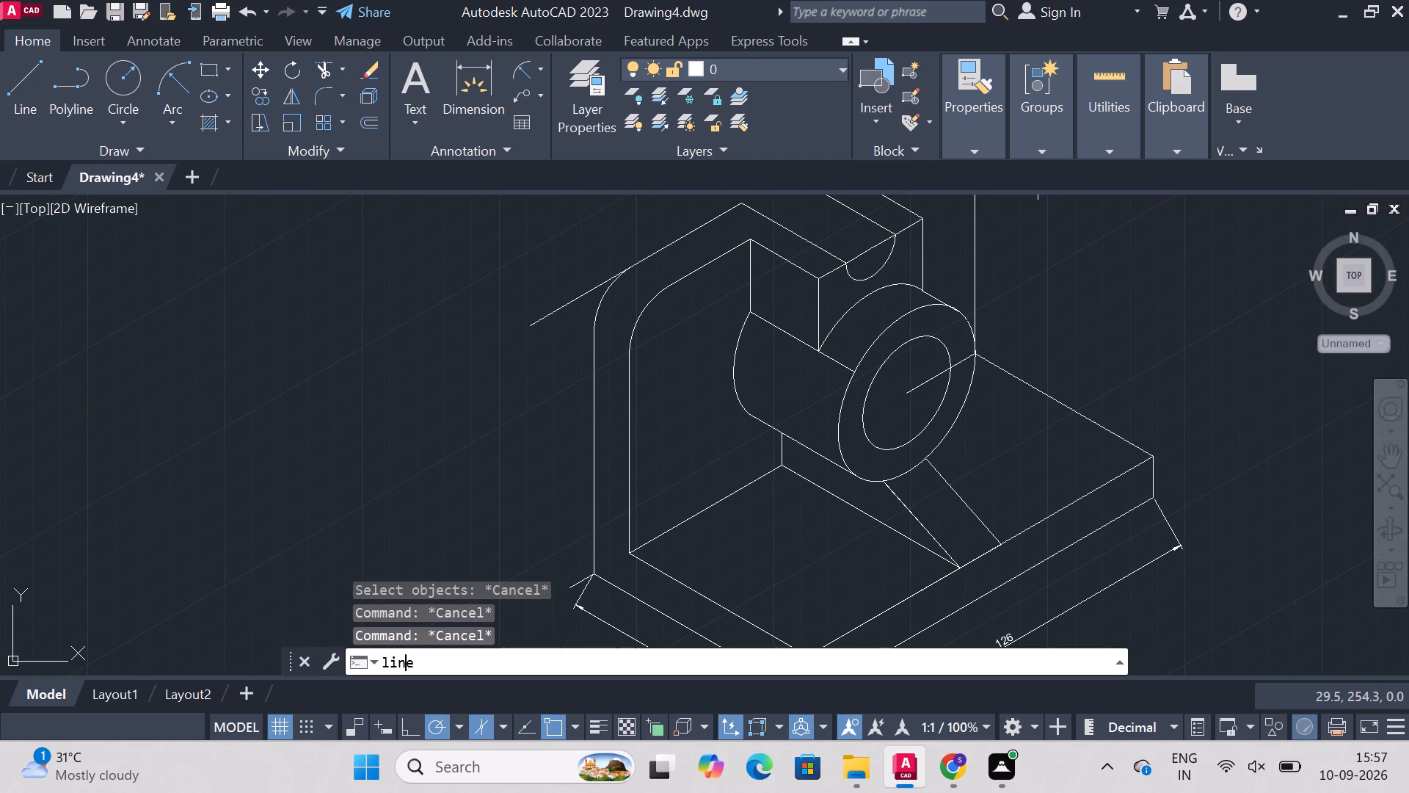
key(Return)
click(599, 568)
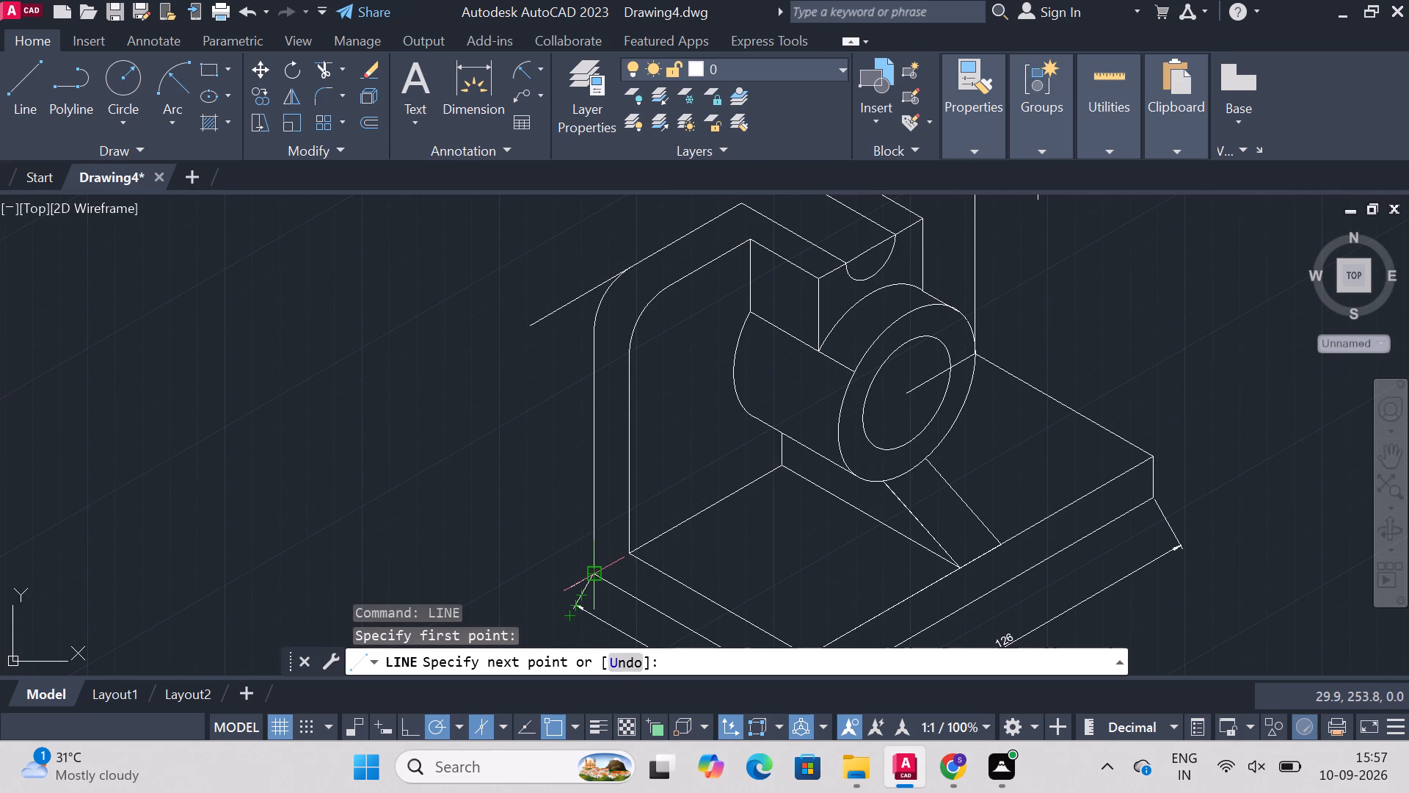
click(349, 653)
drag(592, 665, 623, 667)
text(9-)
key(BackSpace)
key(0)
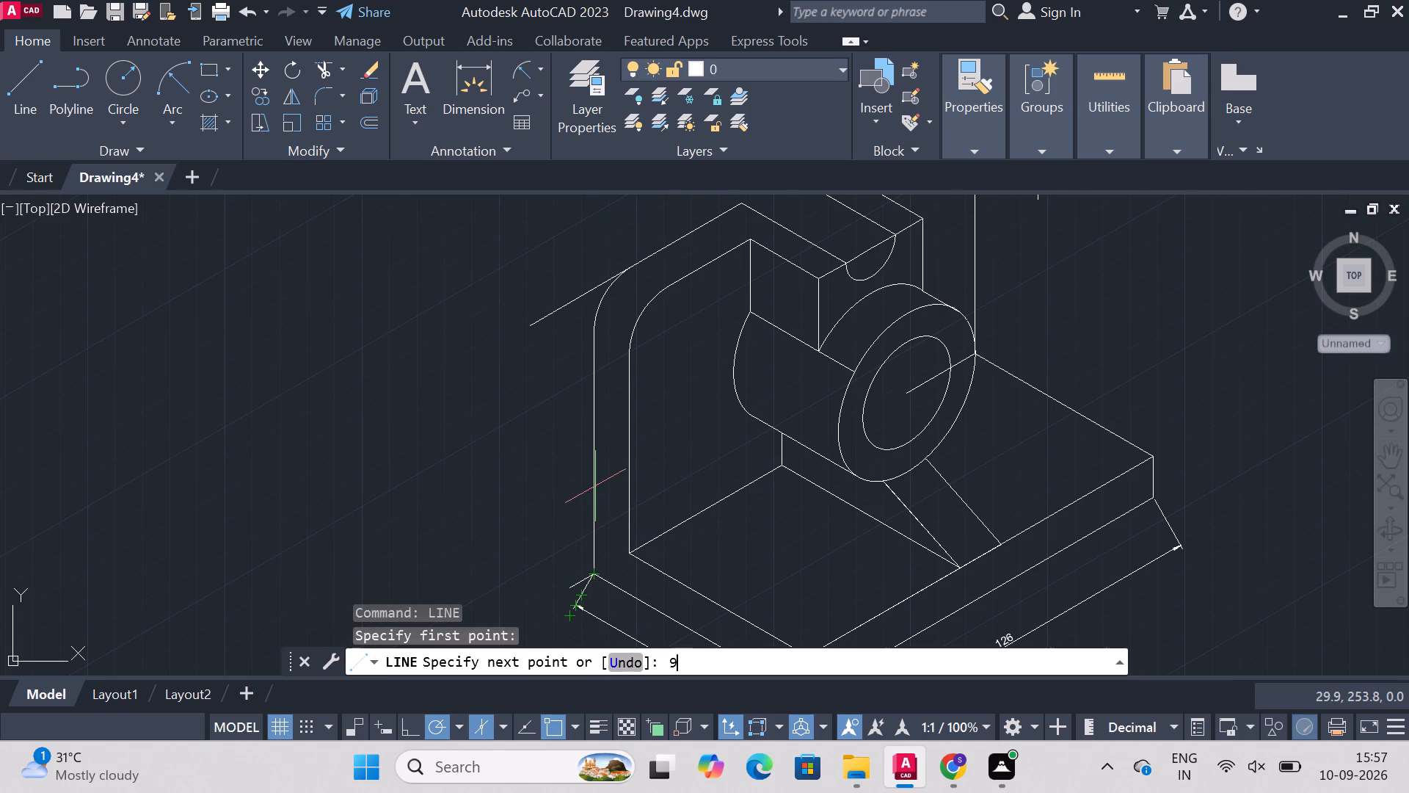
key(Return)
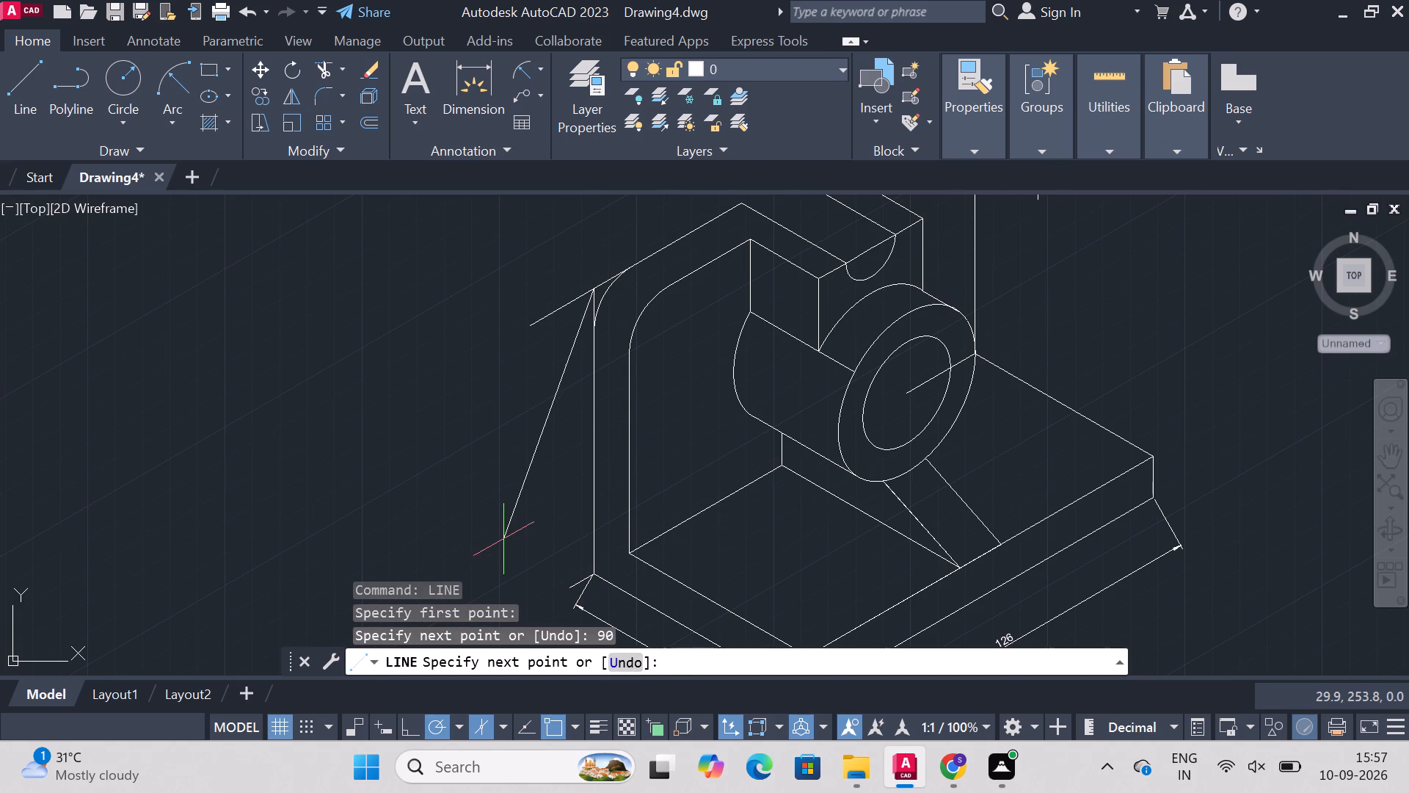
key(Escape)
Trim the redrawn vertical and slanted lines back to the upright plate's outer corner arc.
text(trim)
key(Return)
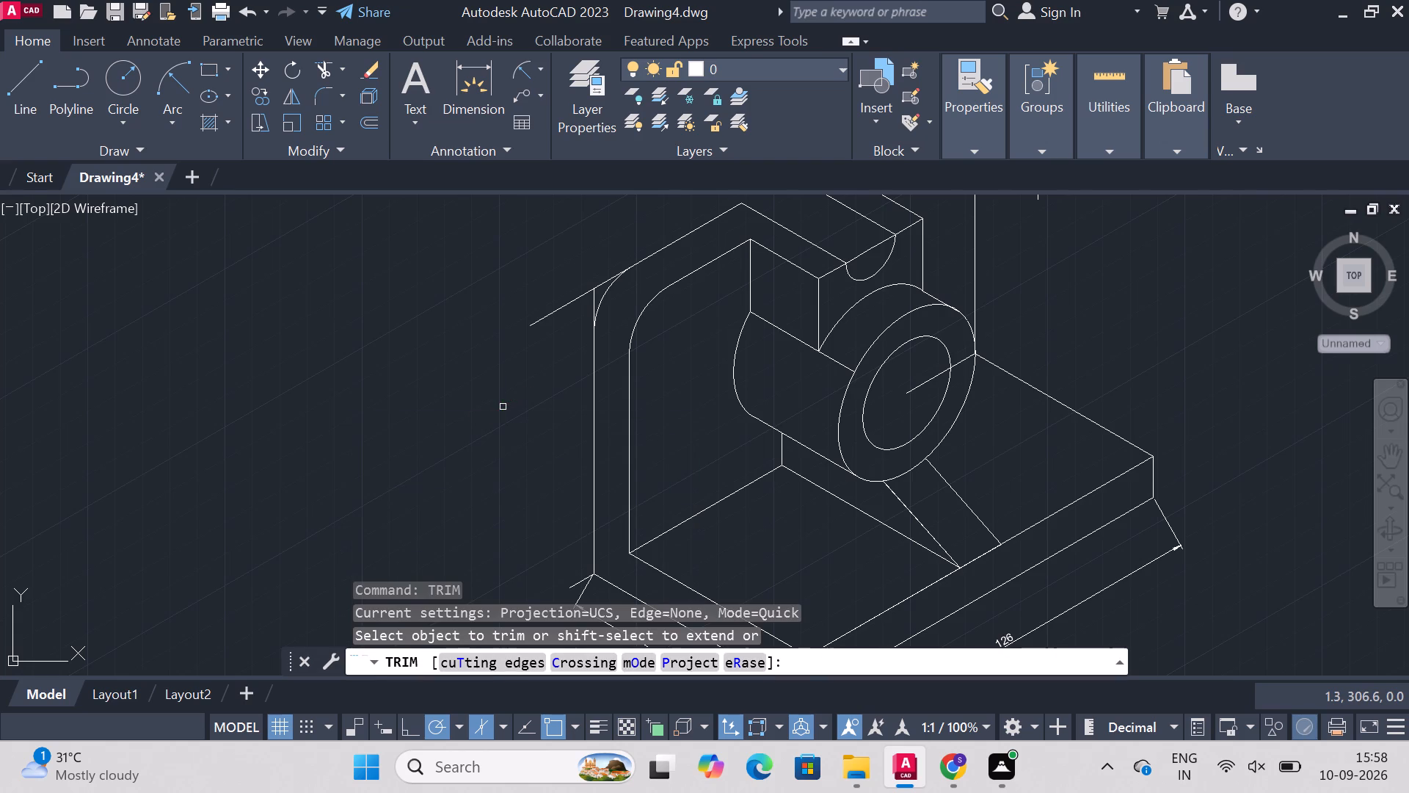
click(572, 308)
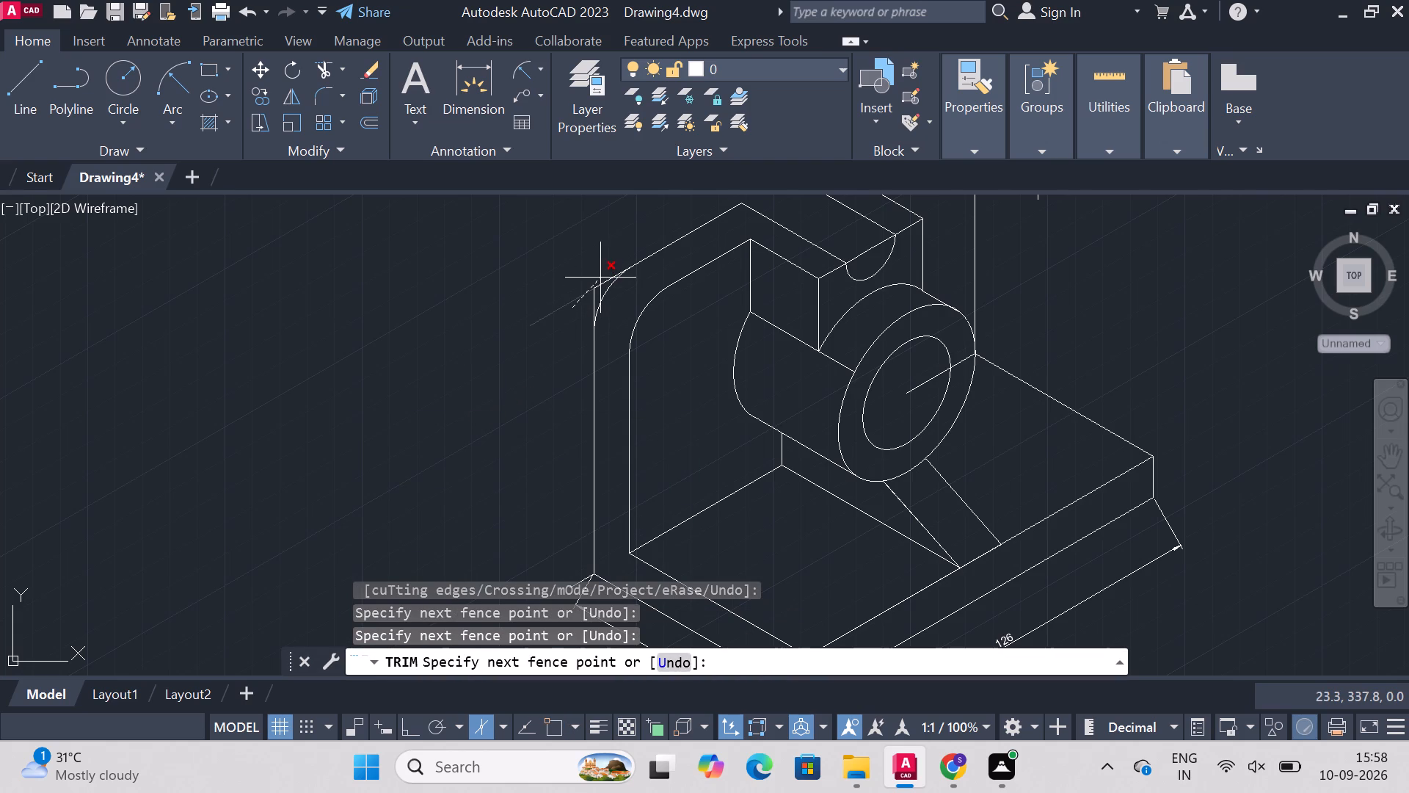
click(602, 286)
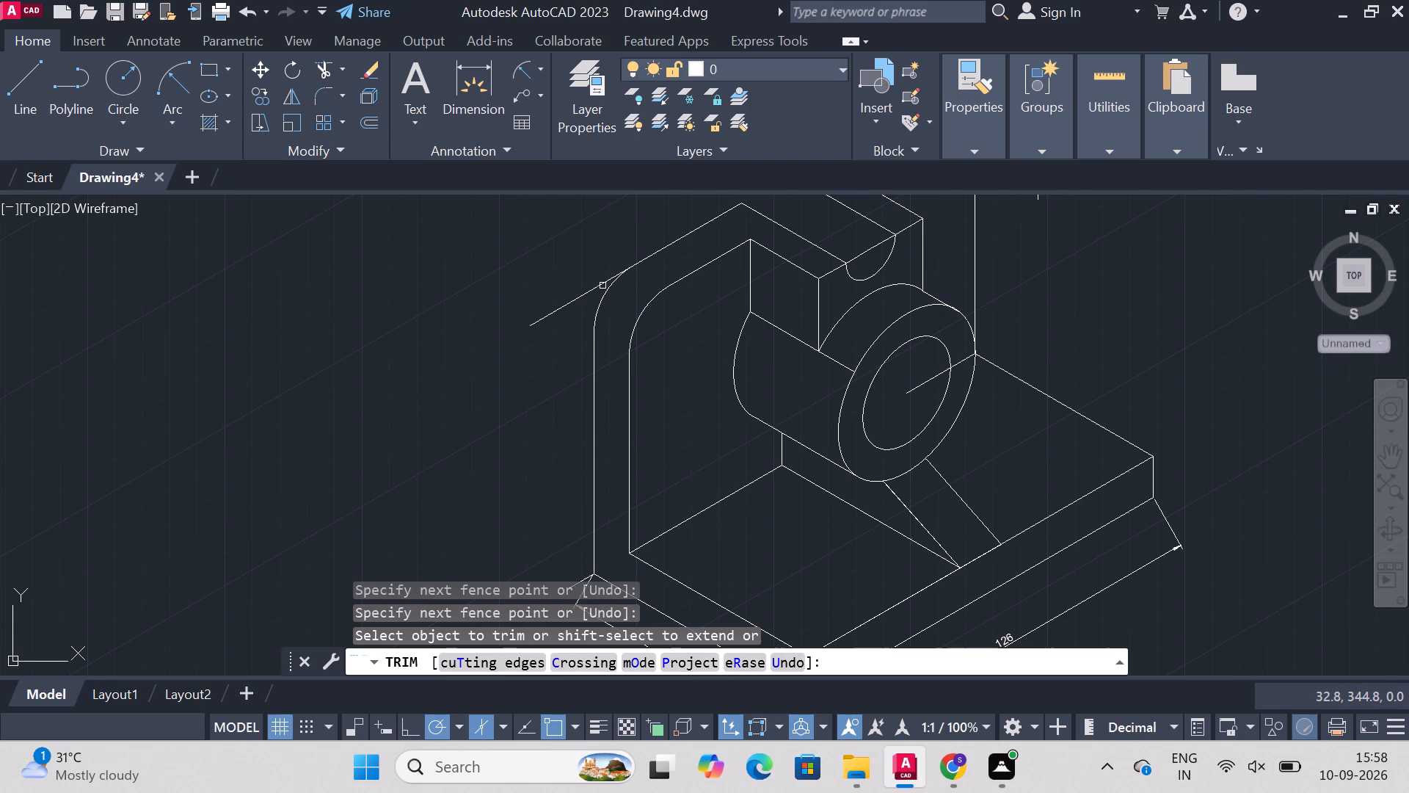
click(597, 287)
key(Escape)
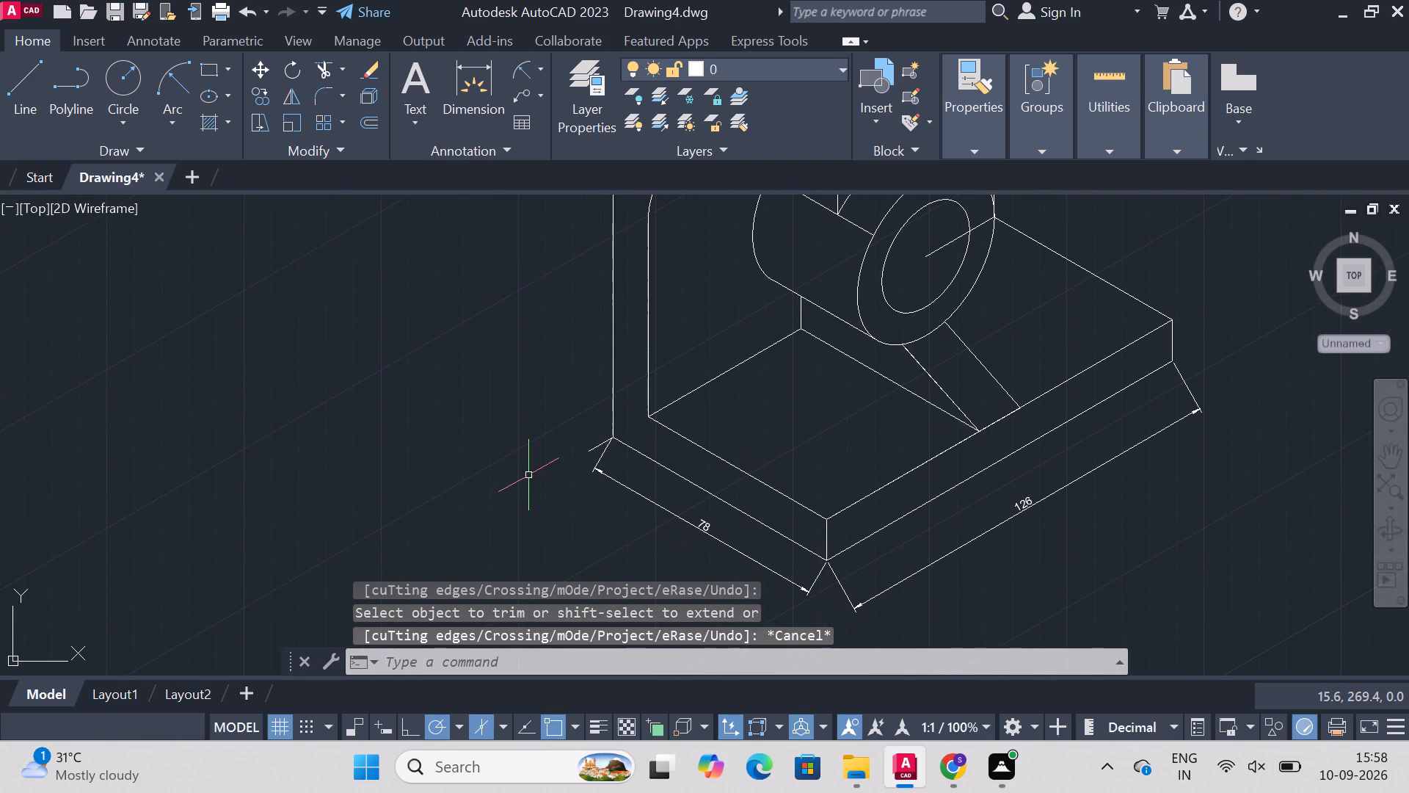
Trim the short line stub projecting past the base plate's corner beside the 78 dimension.
key(Escape)
text(trim)
key(Return)
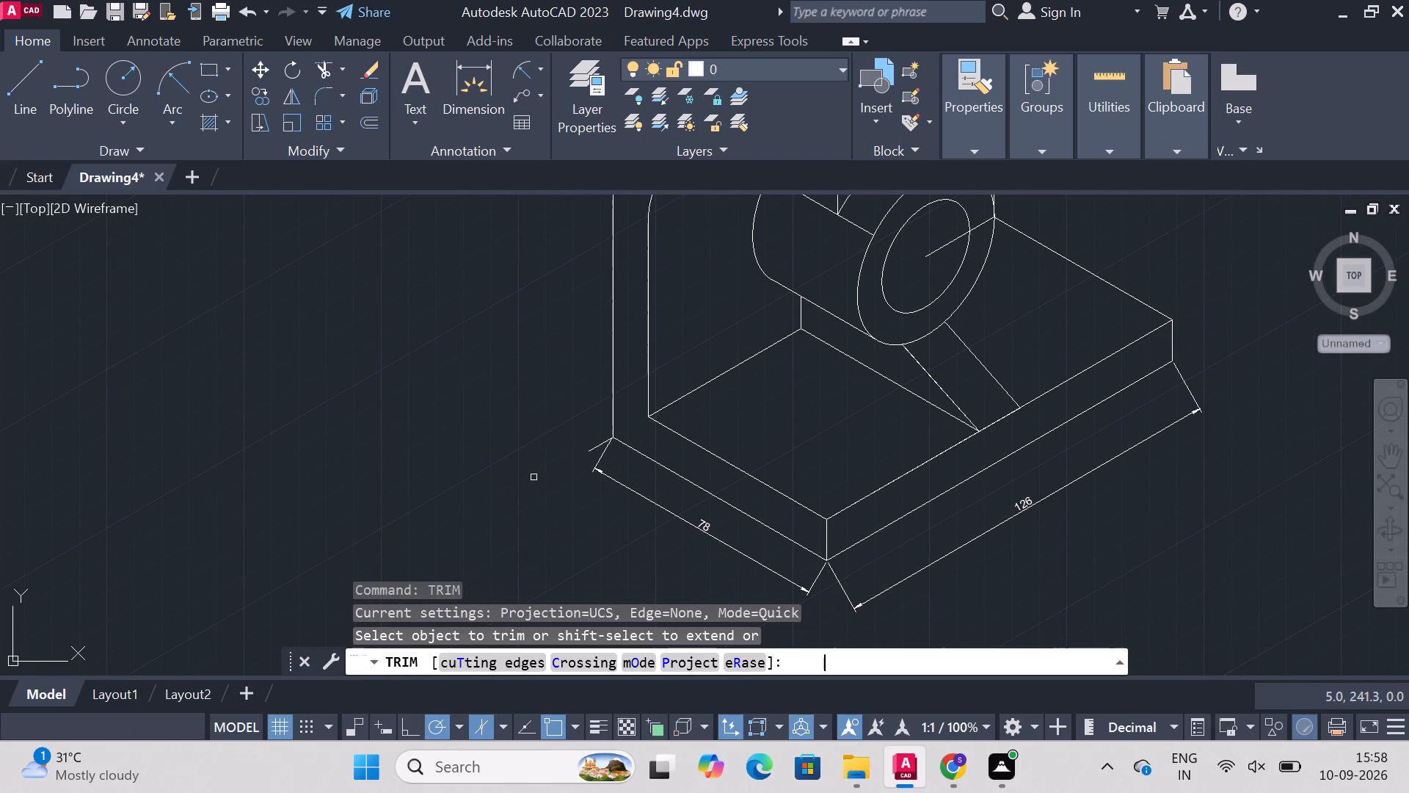
click(594, 455)
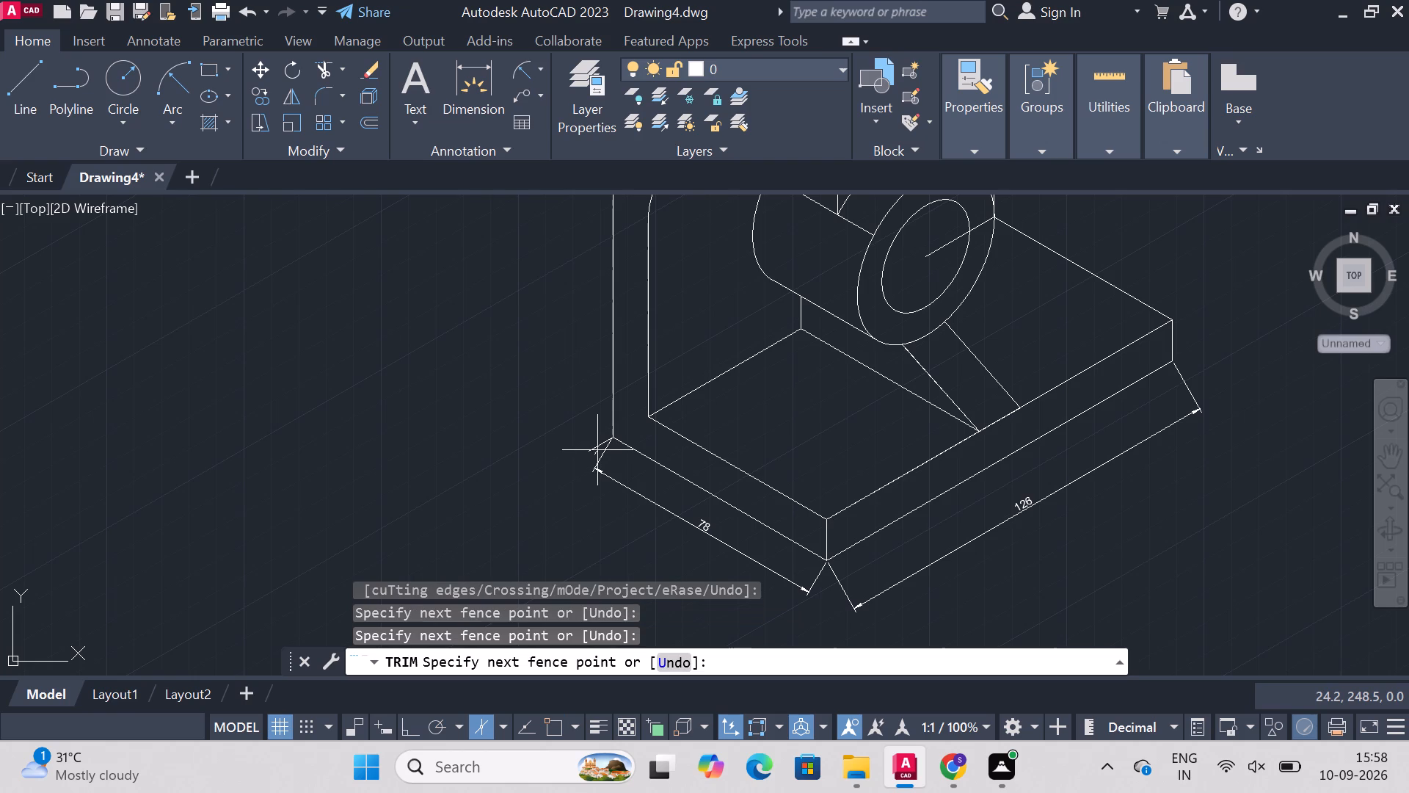
click(593, 442)
key(Escape)
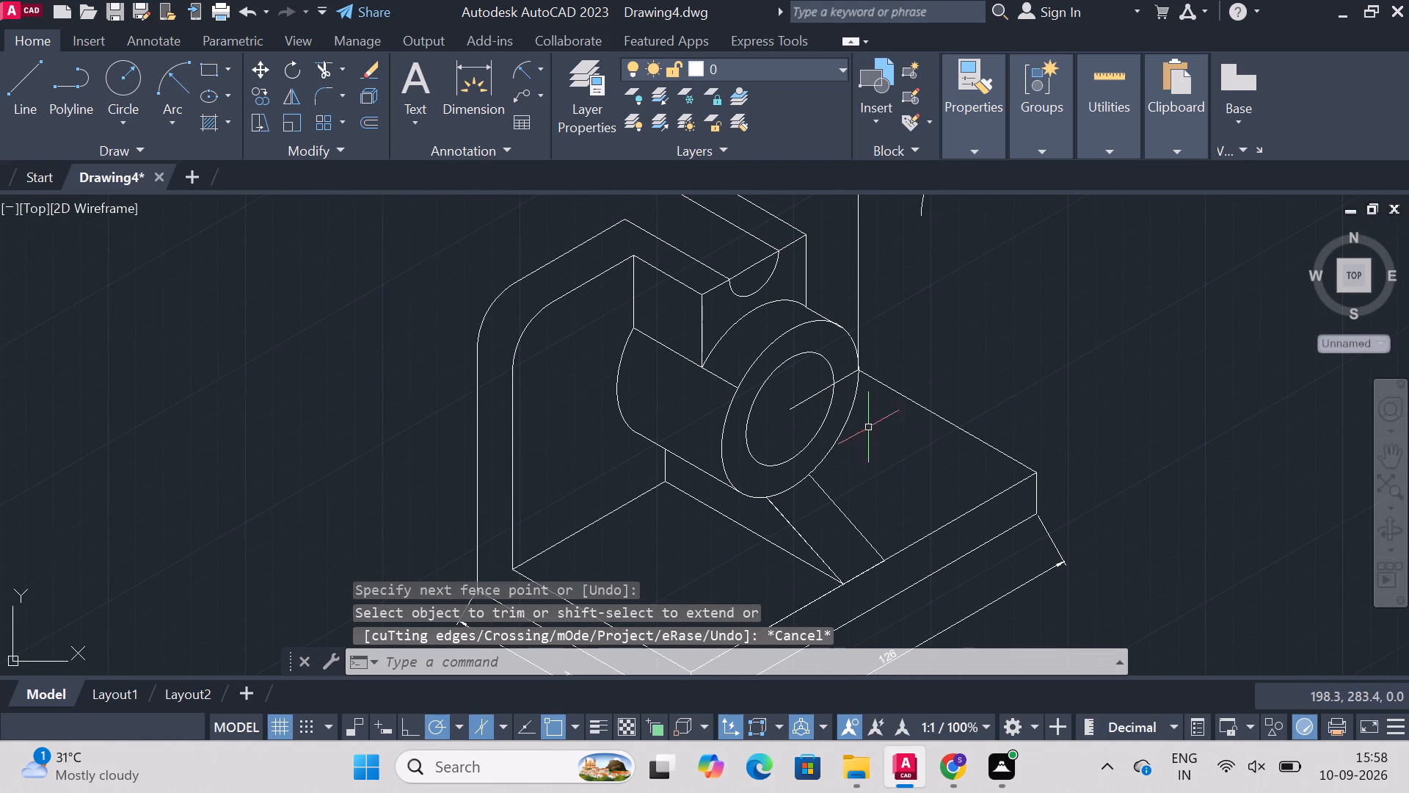
Trim away the slanted line crossing the cylinder's front face, both inside the hole and between the two ellipses.
text(trim)
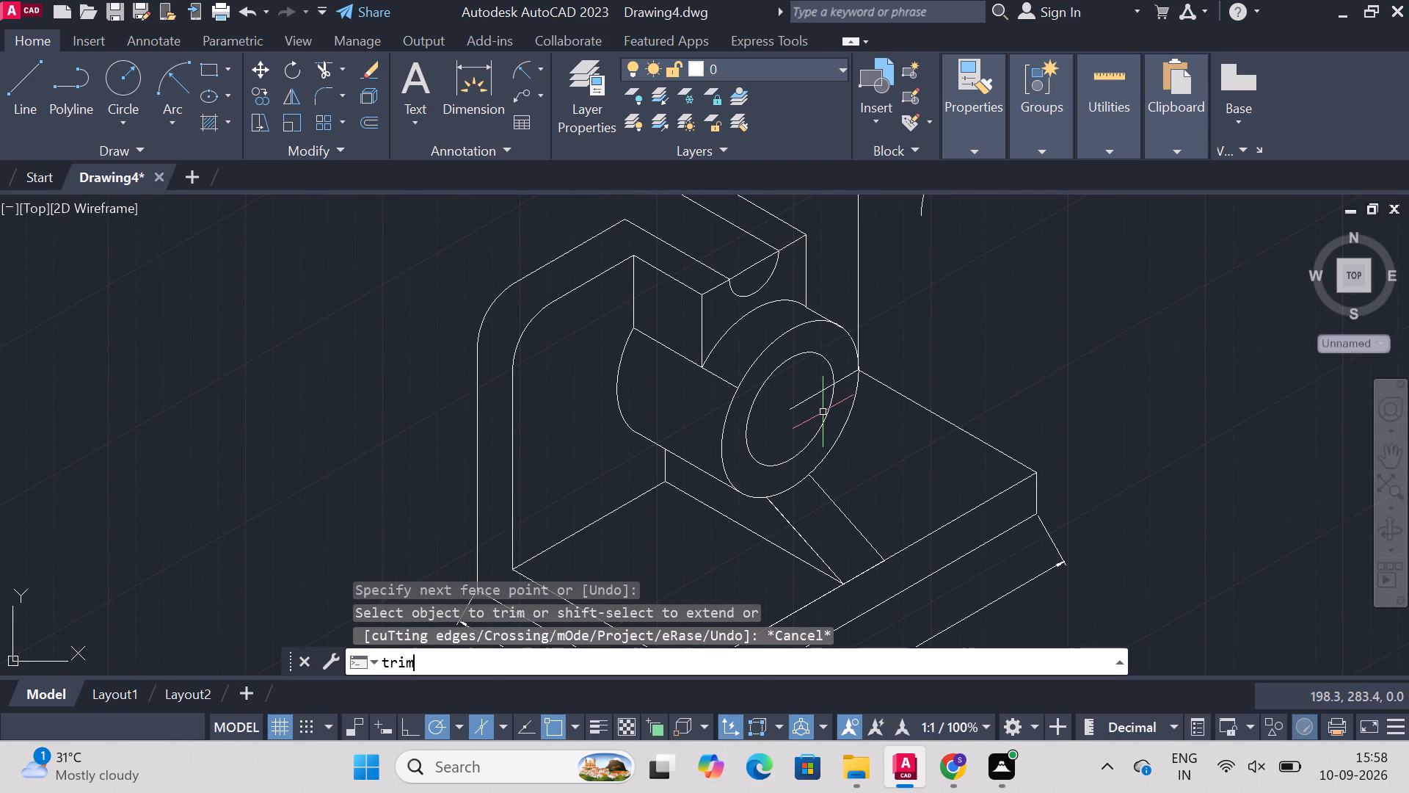
key(Return)
click(810, 399)
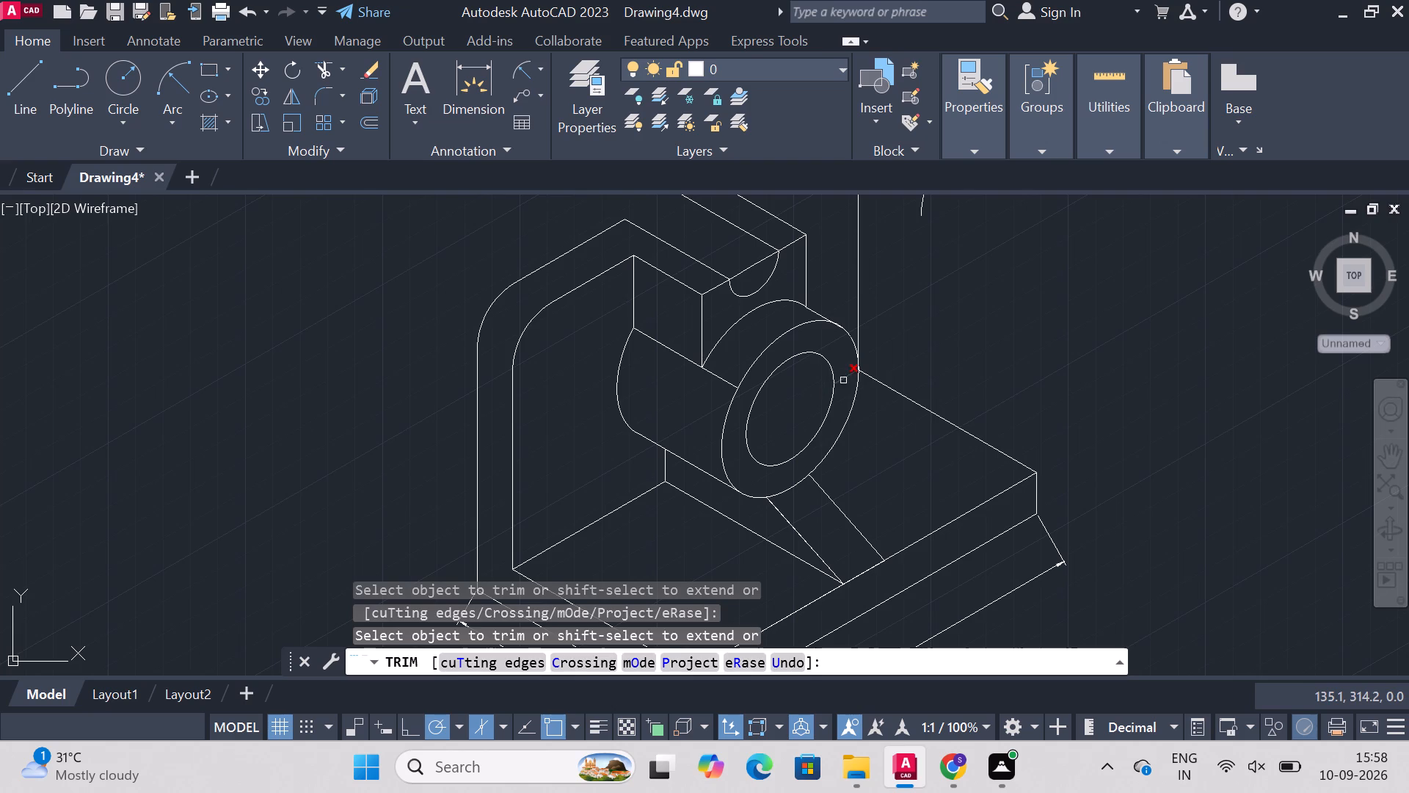
click(848, 382)
key(Escape)
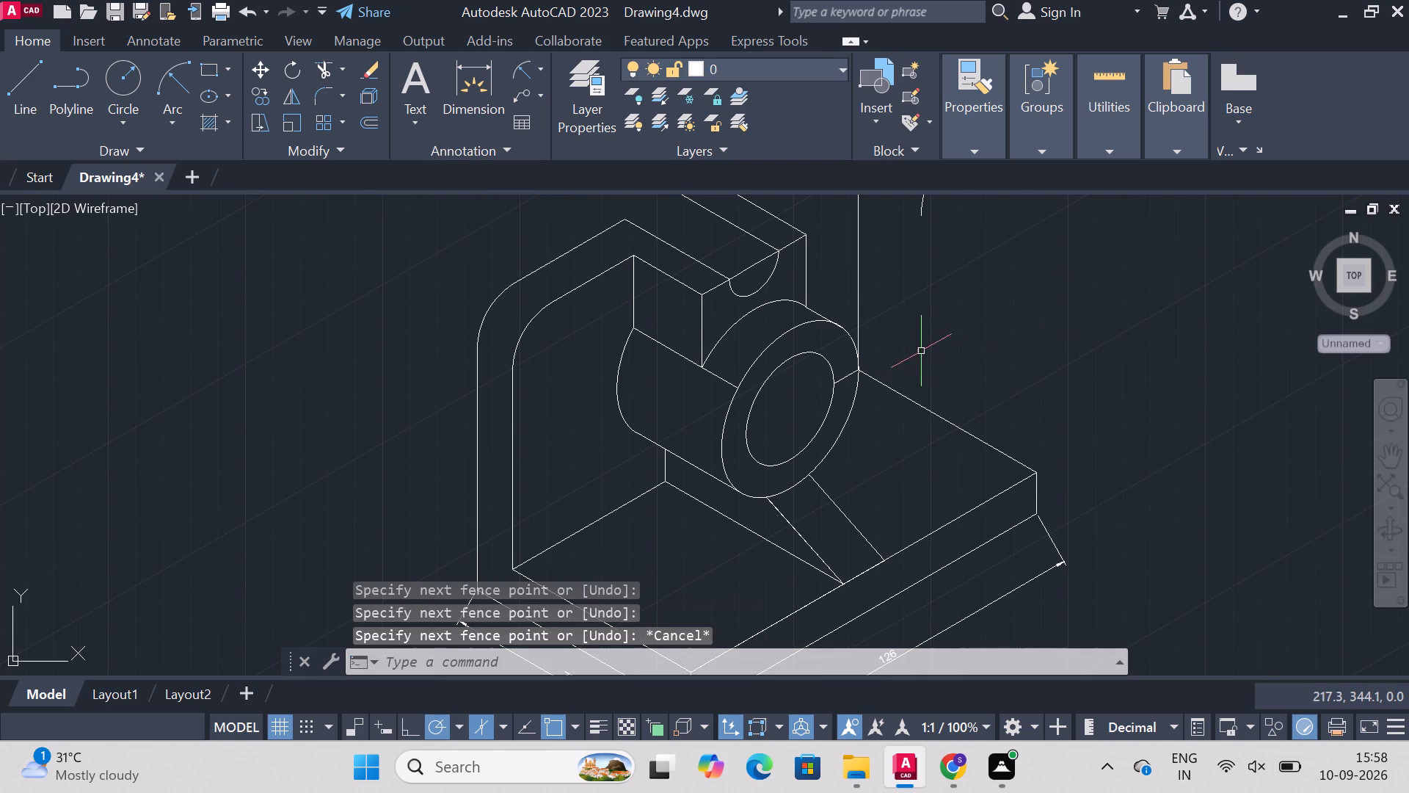
key(Escape)
text(trim)
key(Return)
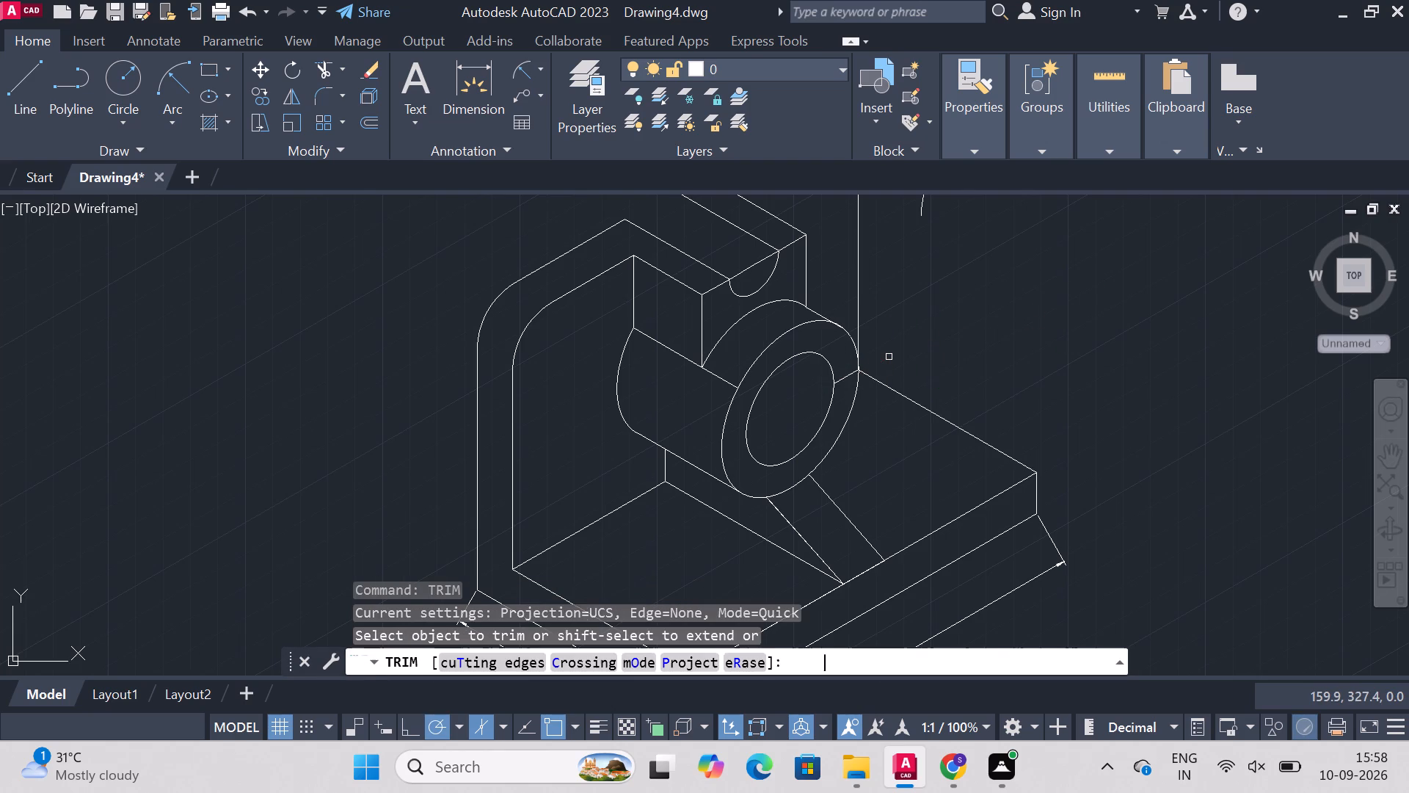
click(849, 374)
key(Escape)
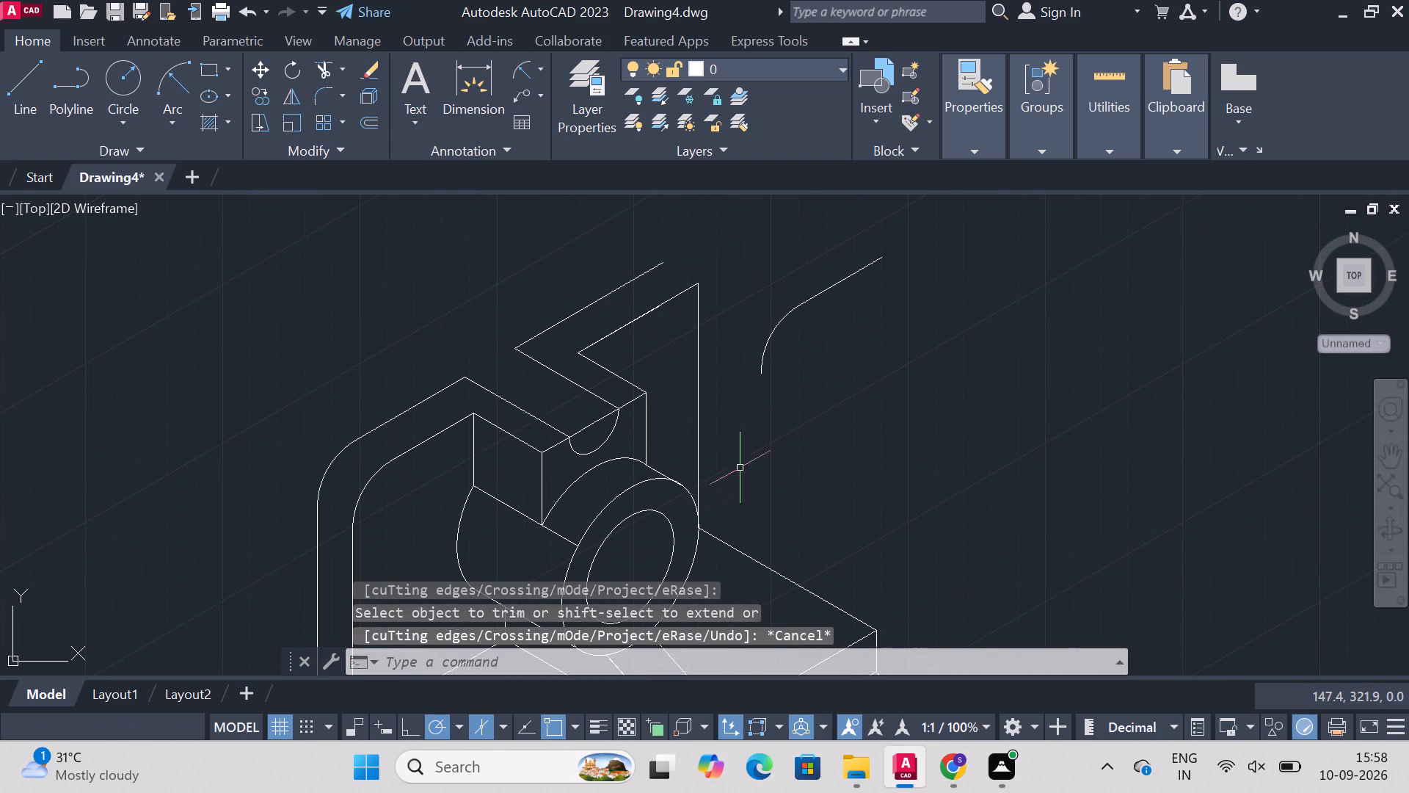
Delete the leftover overlapping arcs floating outside the bracket beside the upright plate's far end.
click(801, 304)
key(Delete)
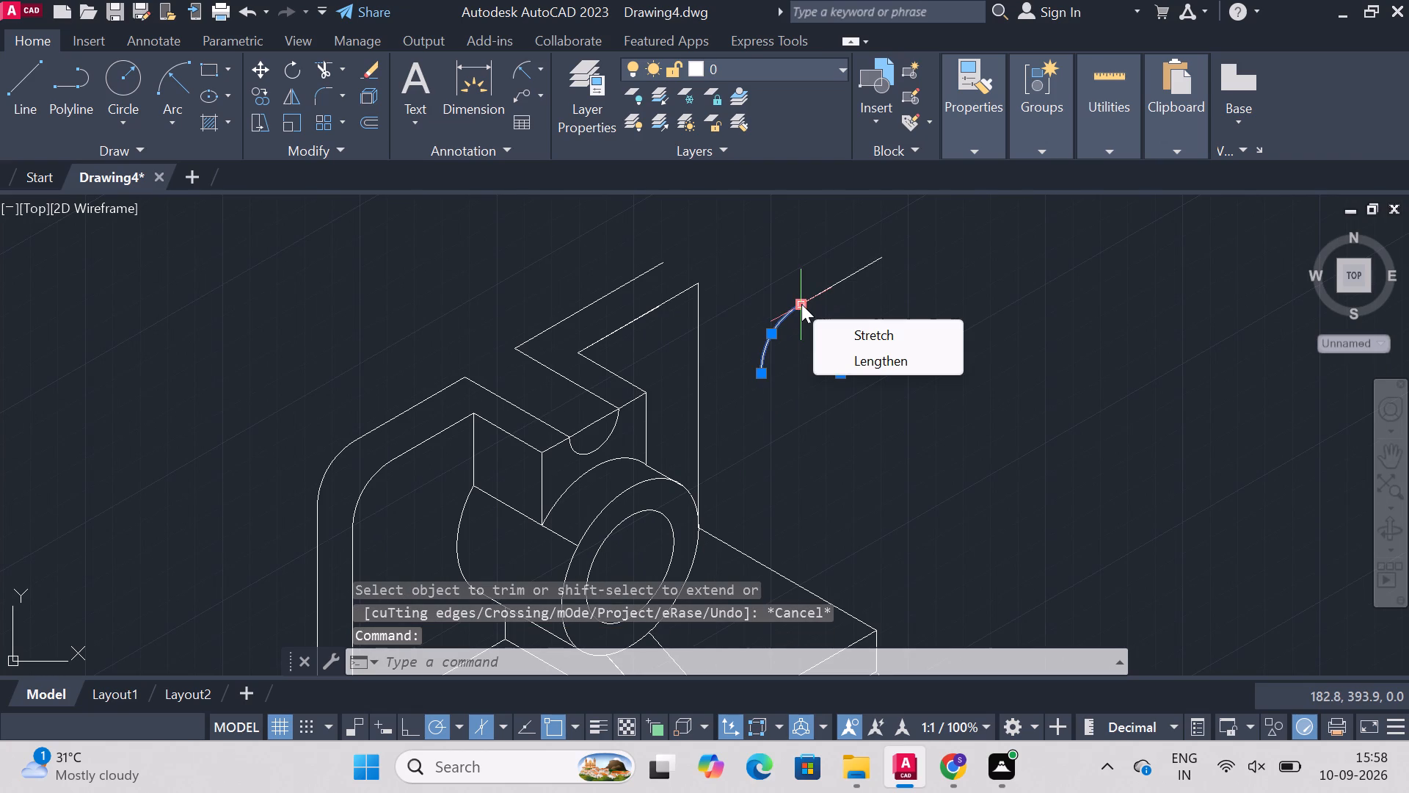
click(801, 304)
key(Escape)
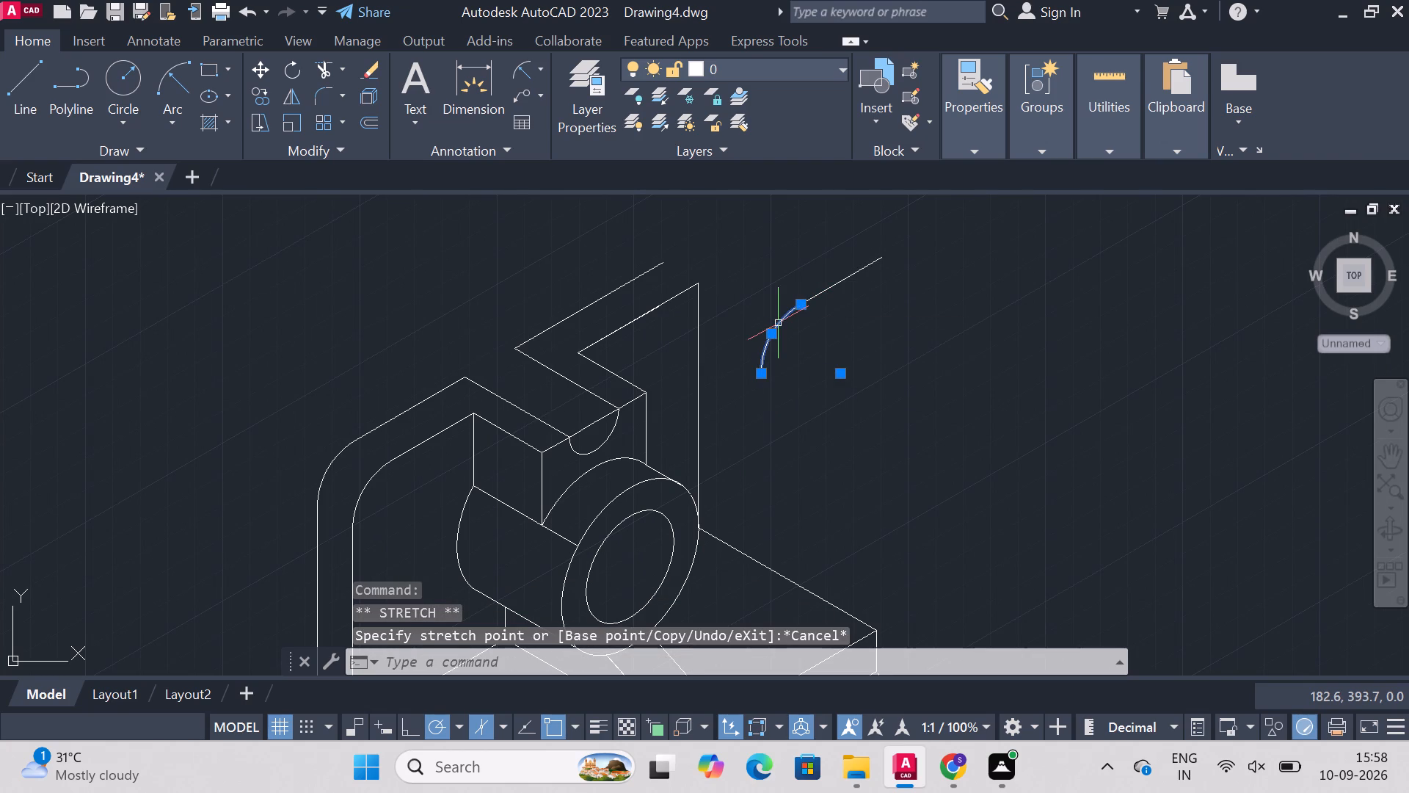
key(Delete)
click(774, 330)
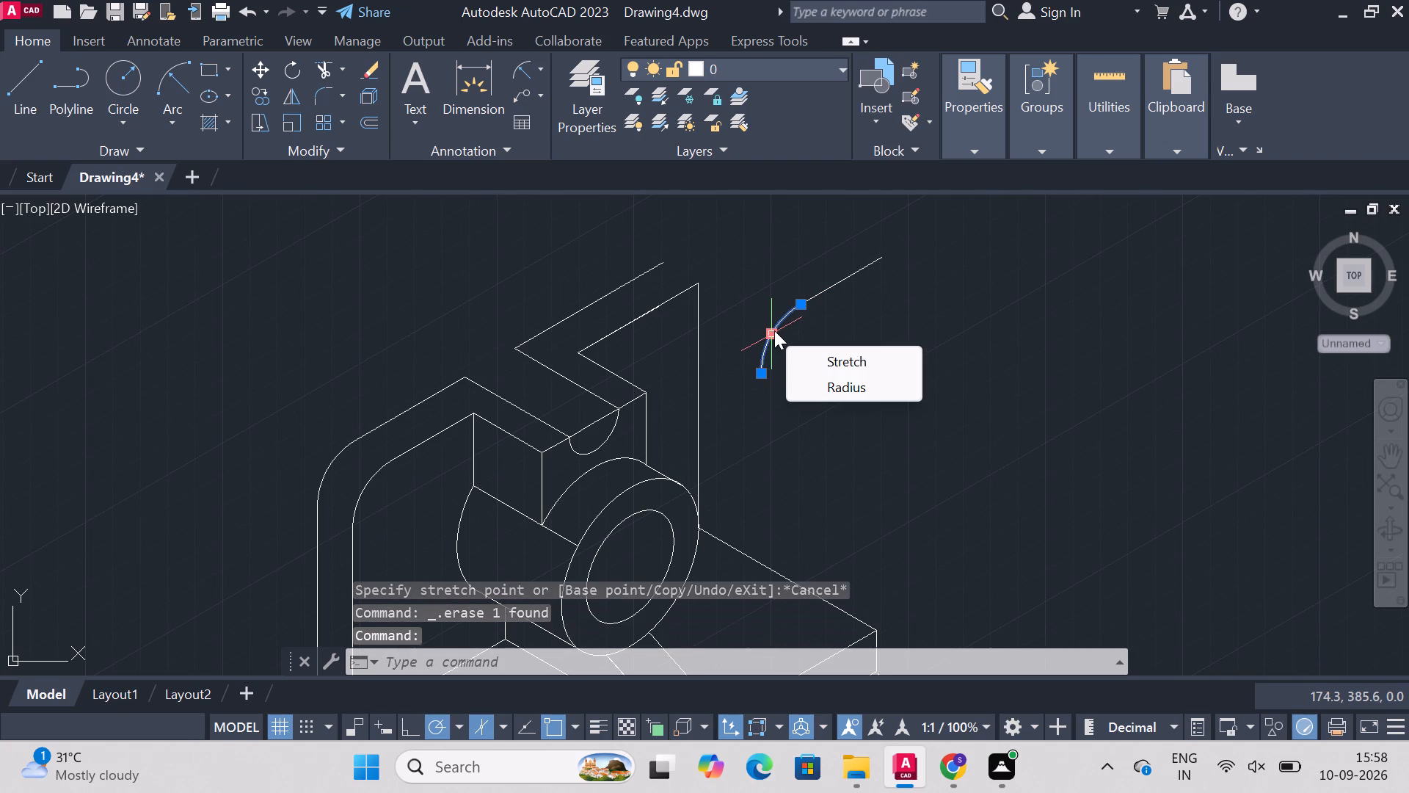
key(Delete)
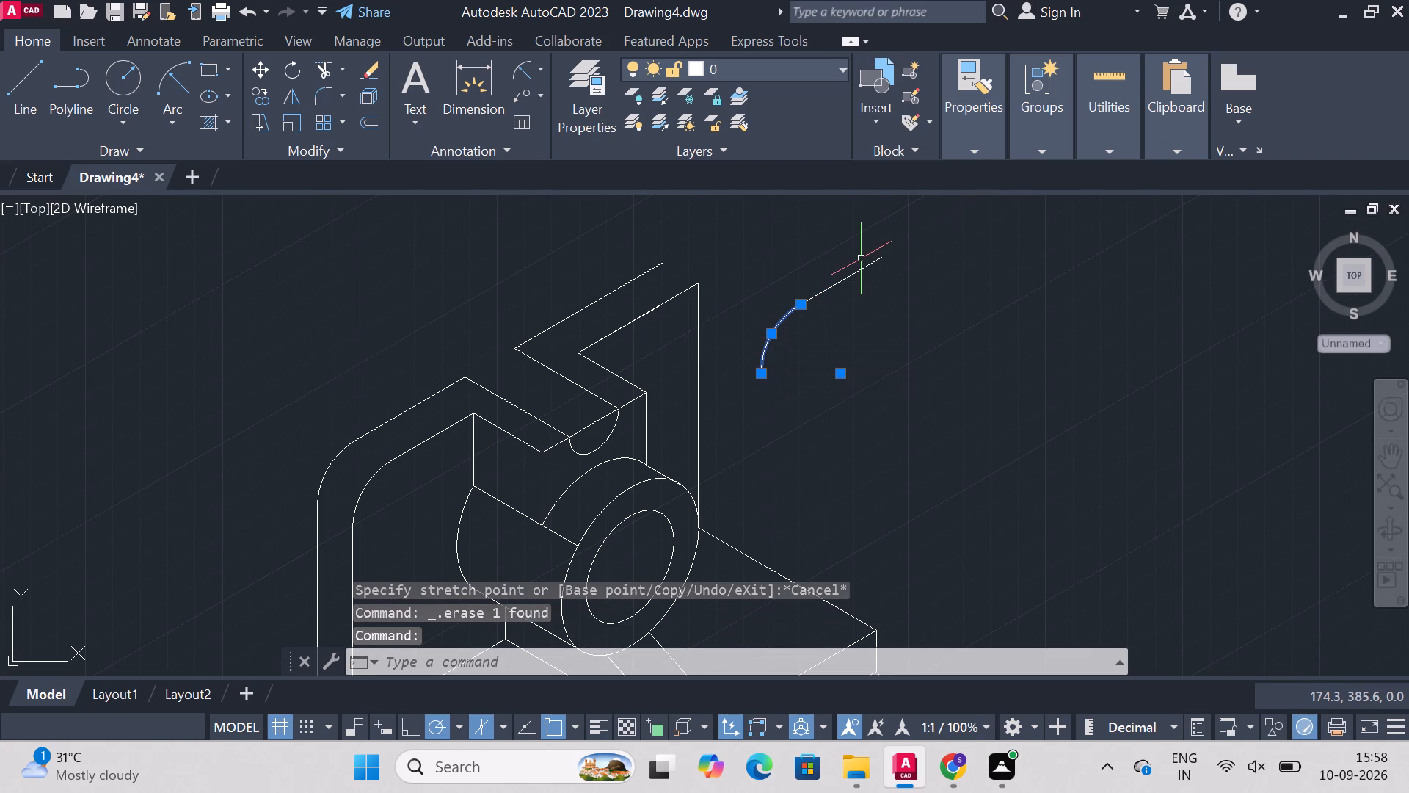
key(Delete)
key(Escape)
key(Escape)
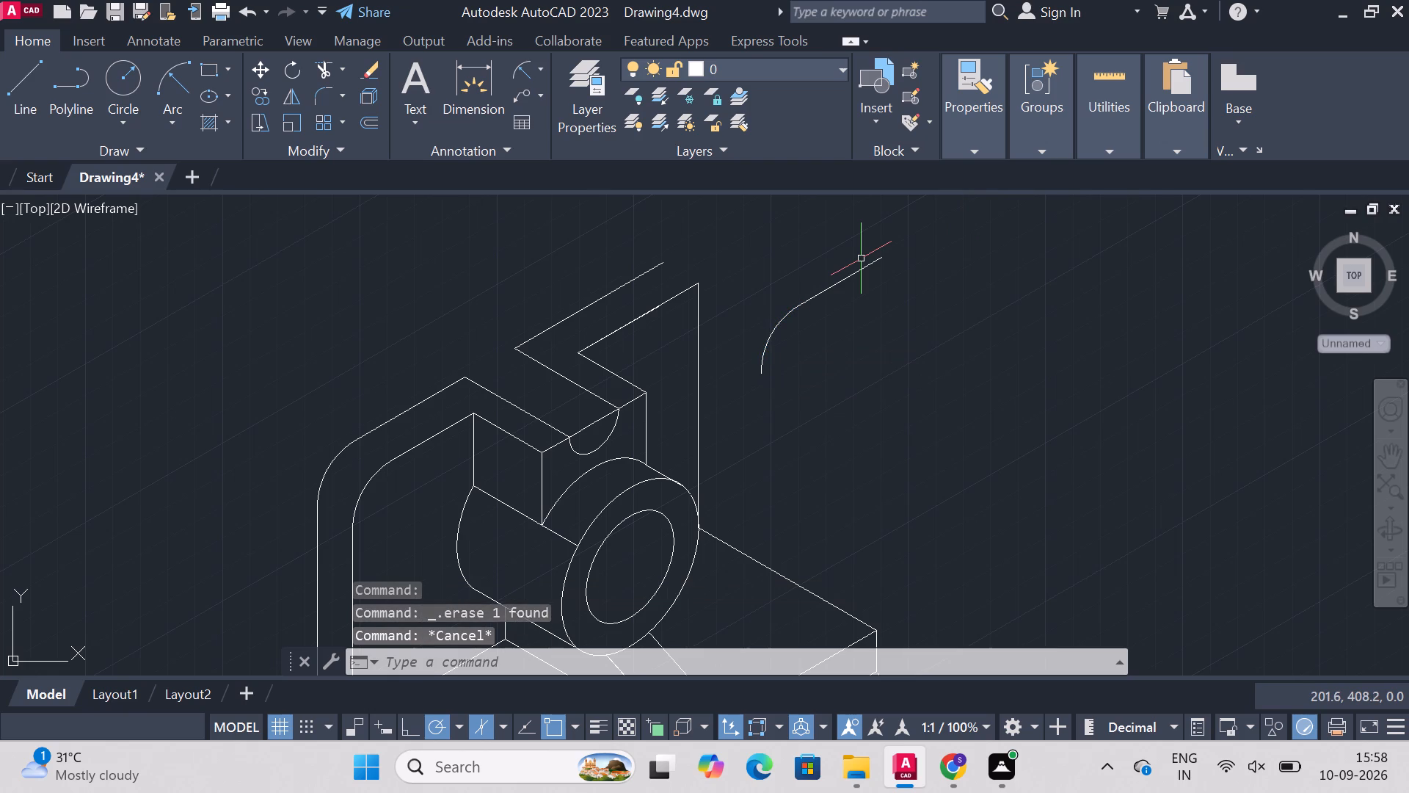
click(797, 312)
key(Delete)
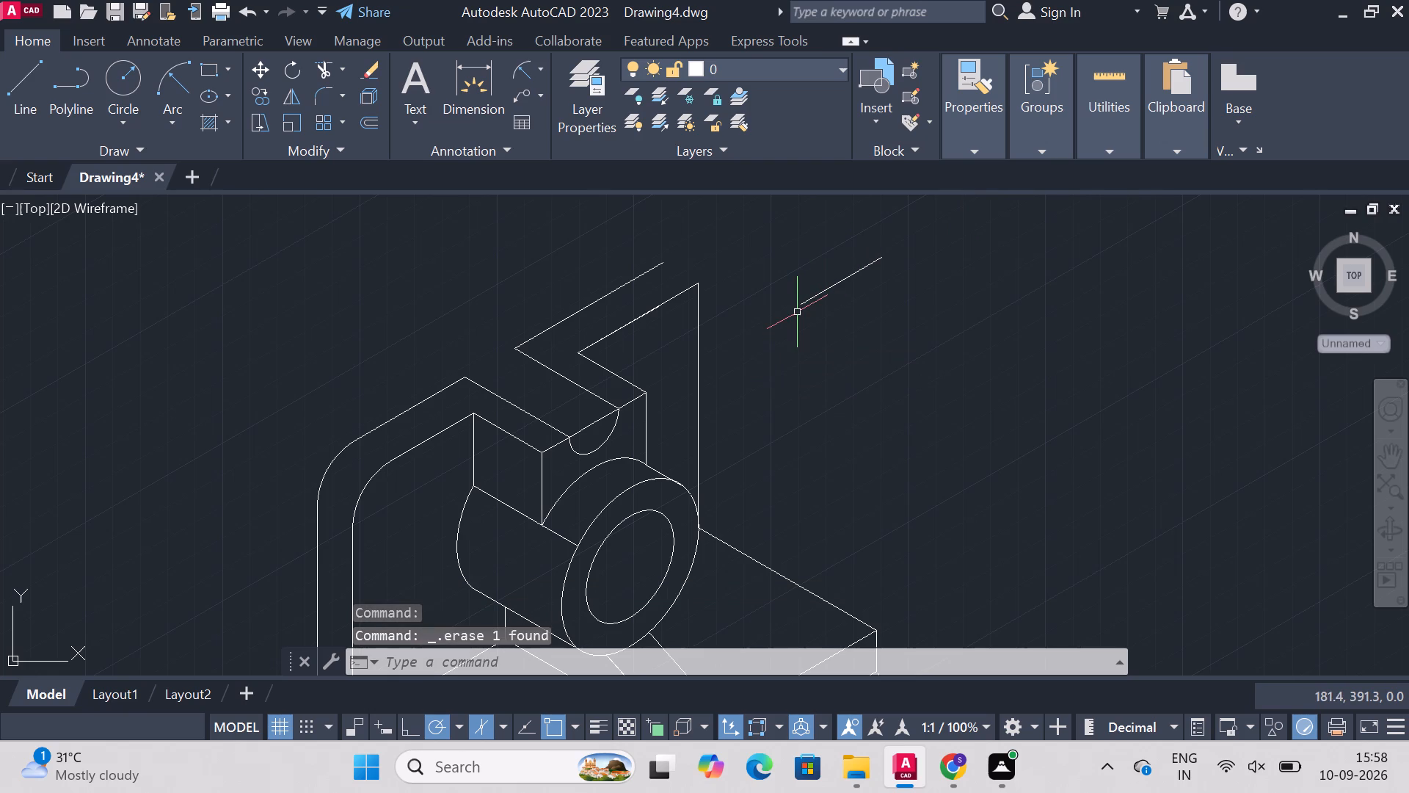
Delete the leftover overlapping slanted lines that remain outside the bracket beside the upright plate's far end.
click(815, 297)
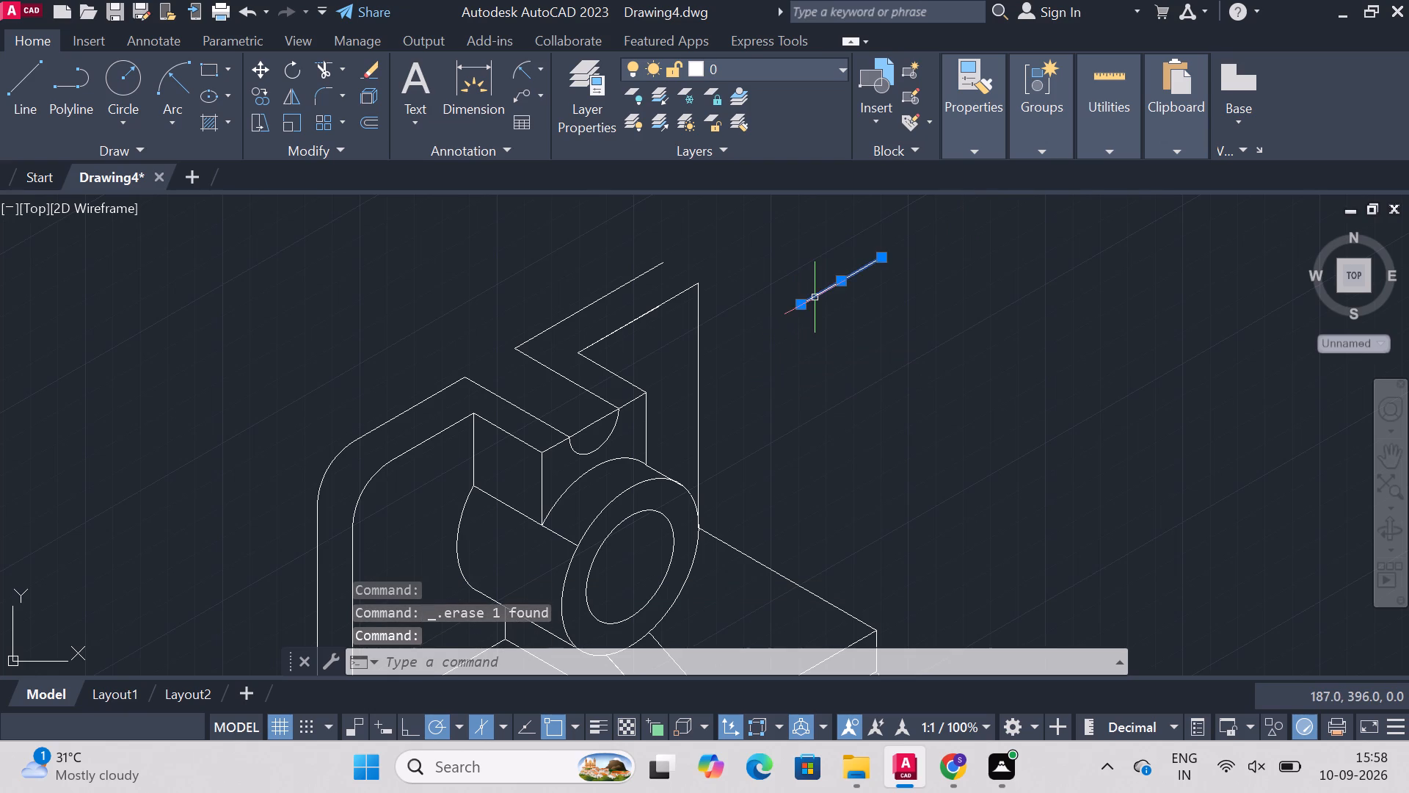
key(Delete)
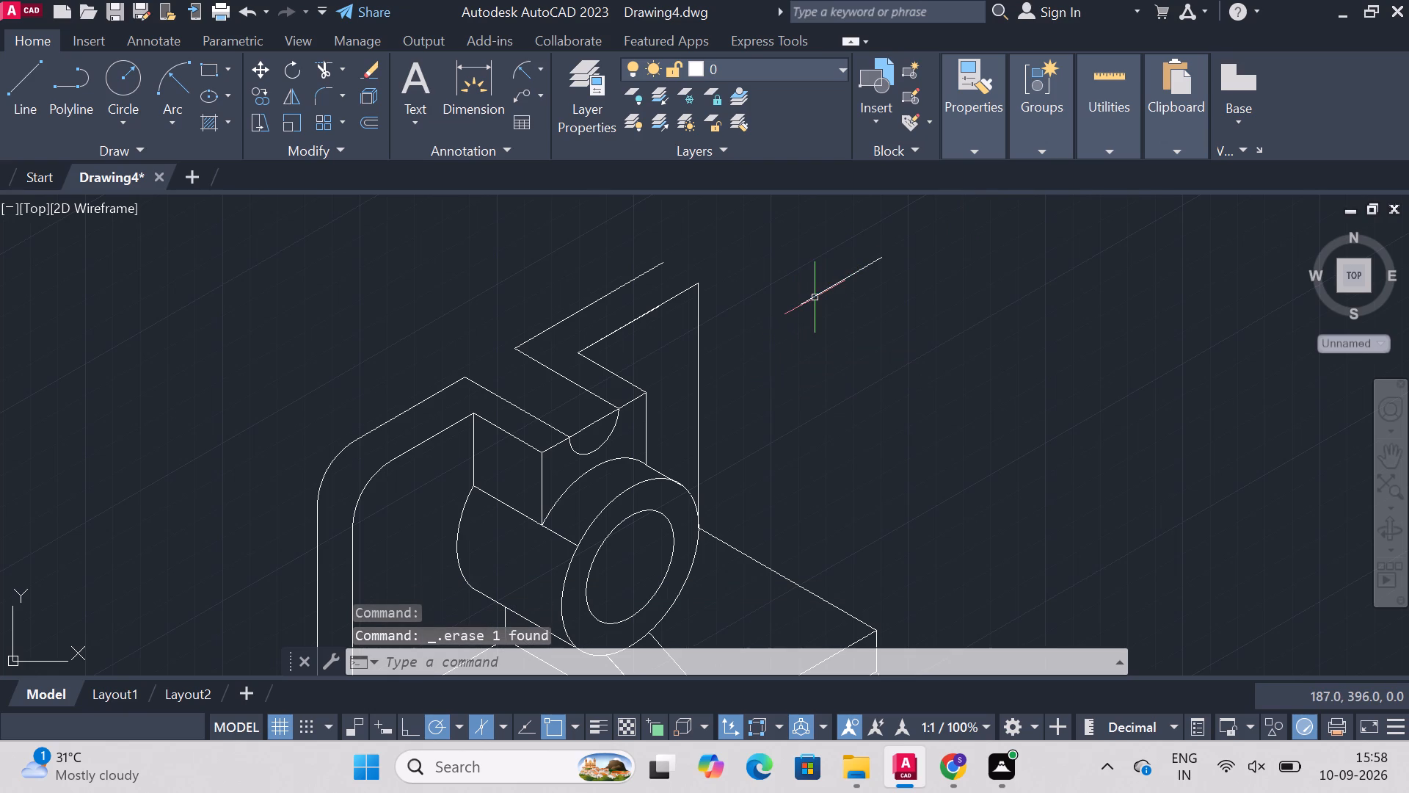
click(848, 272)
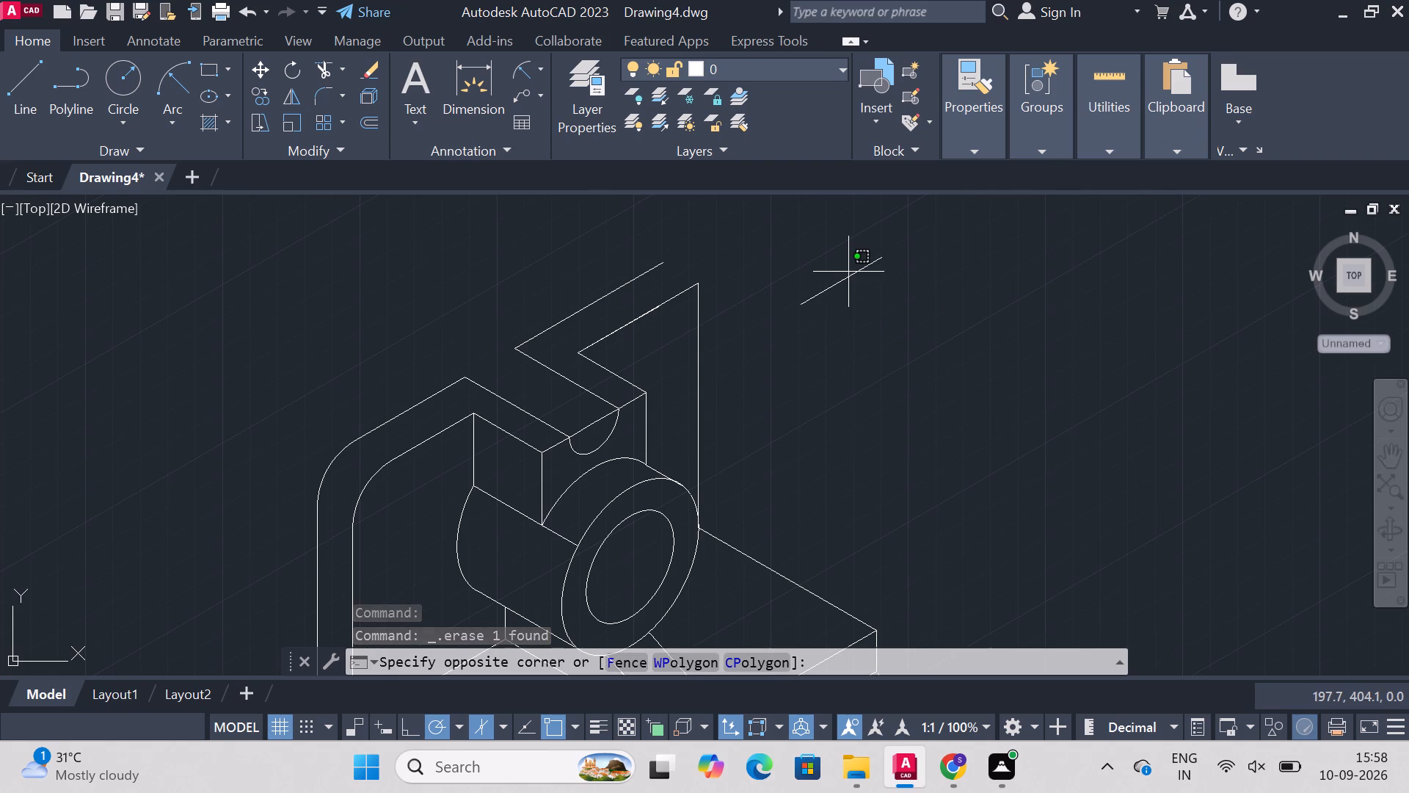
click(823, 303)
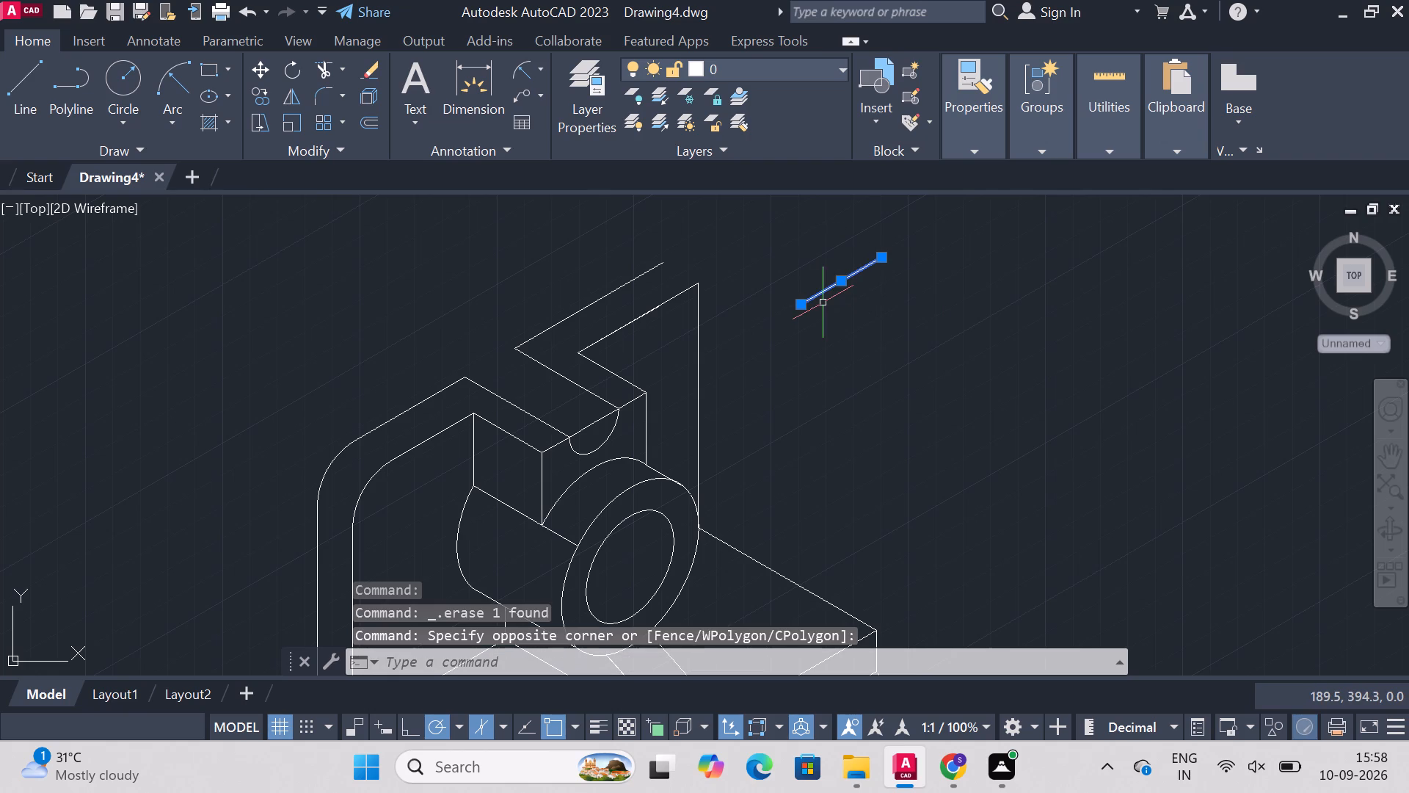
key(Delete)
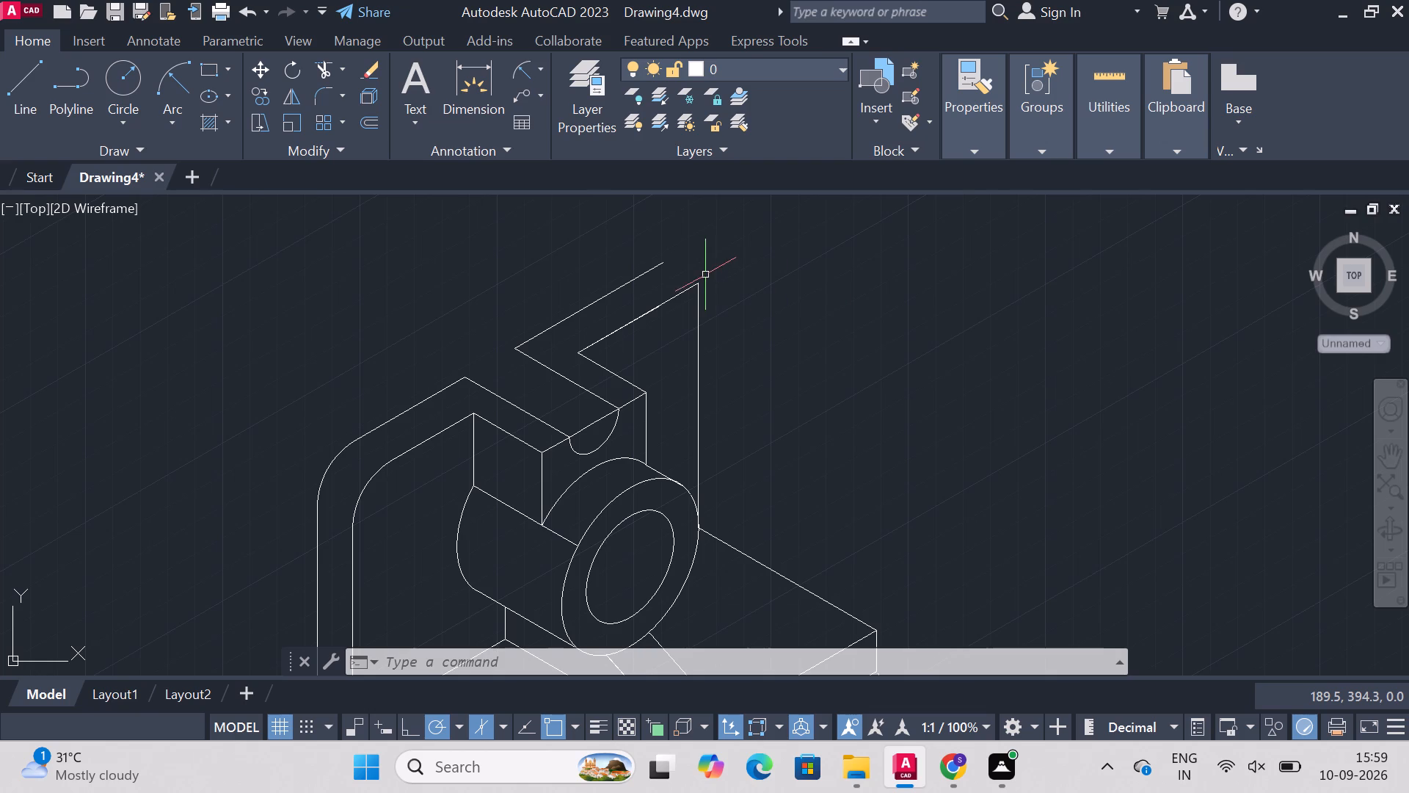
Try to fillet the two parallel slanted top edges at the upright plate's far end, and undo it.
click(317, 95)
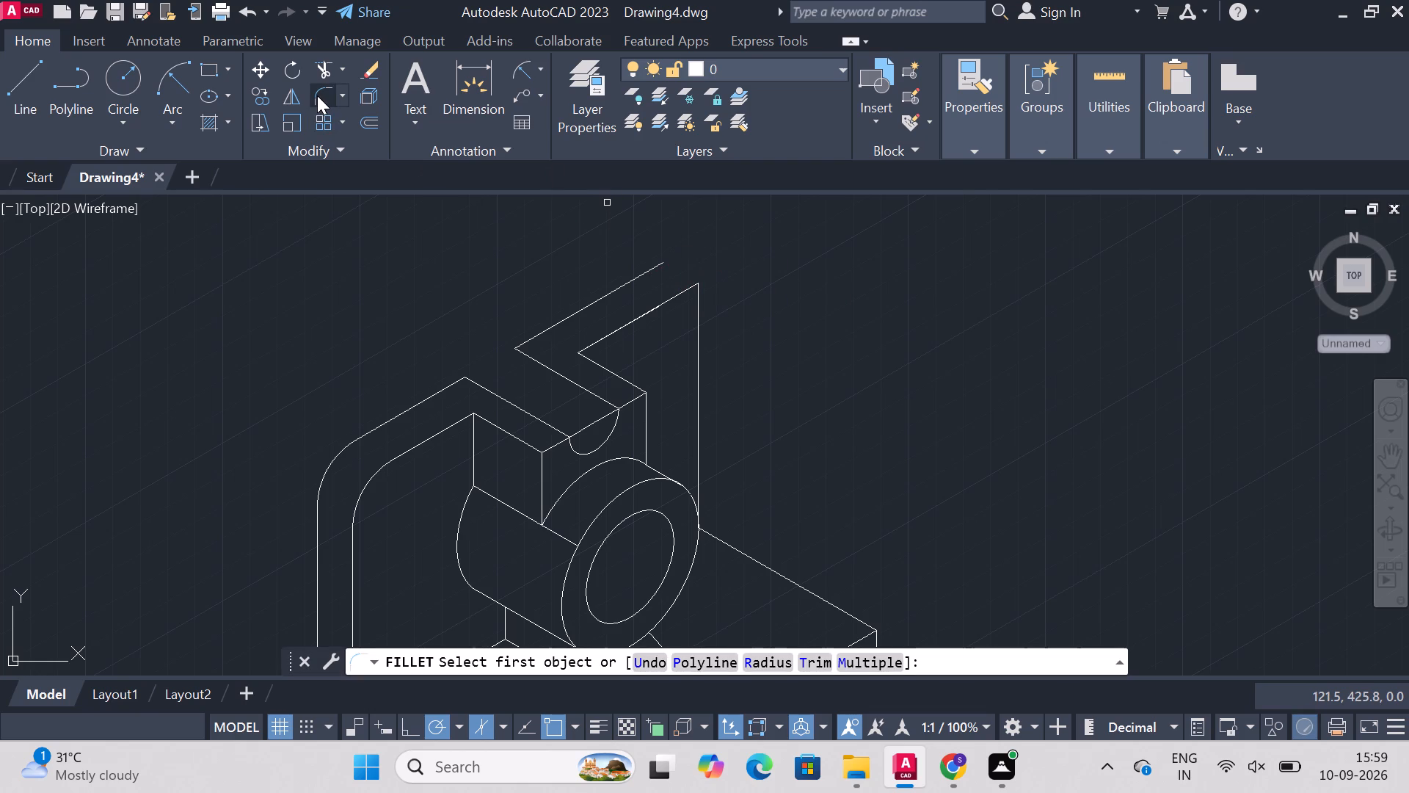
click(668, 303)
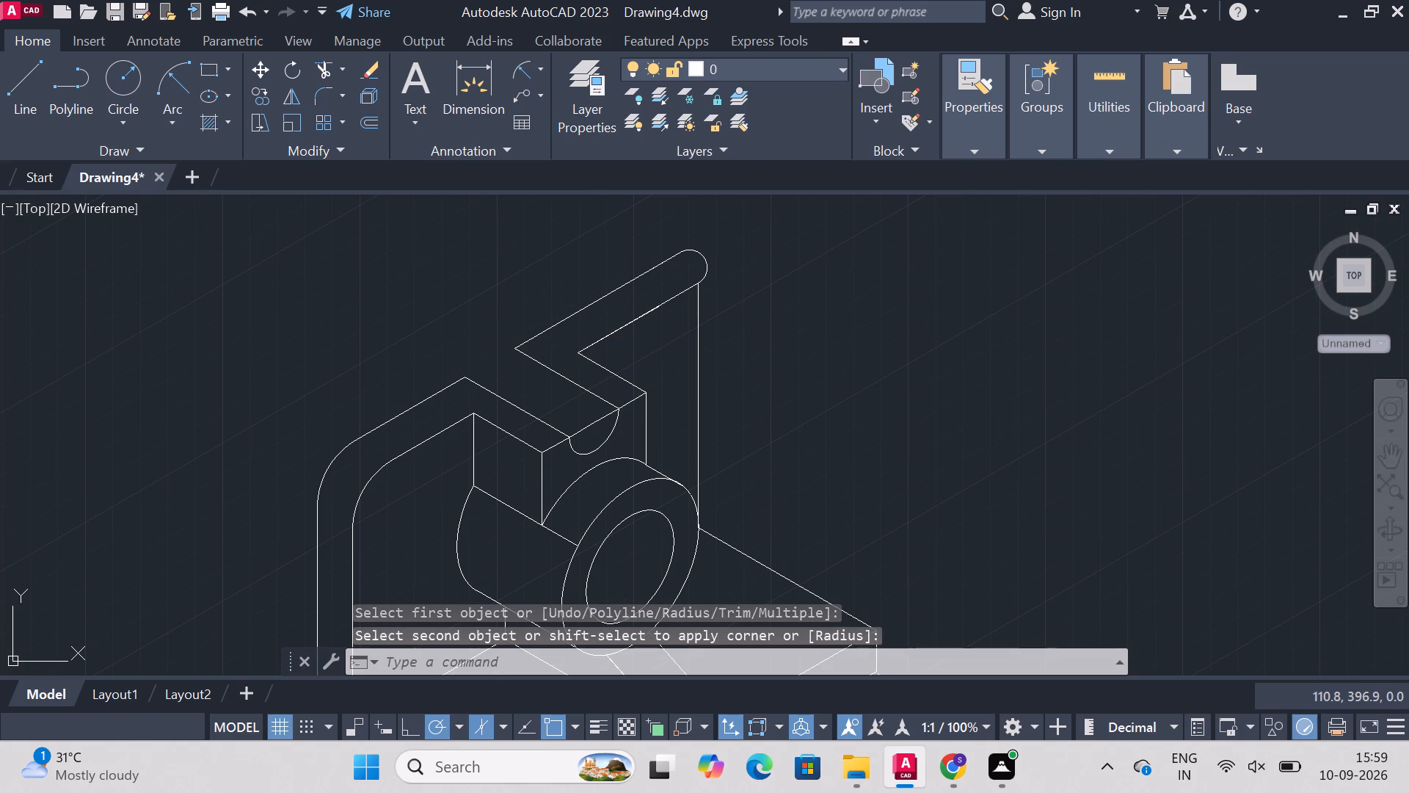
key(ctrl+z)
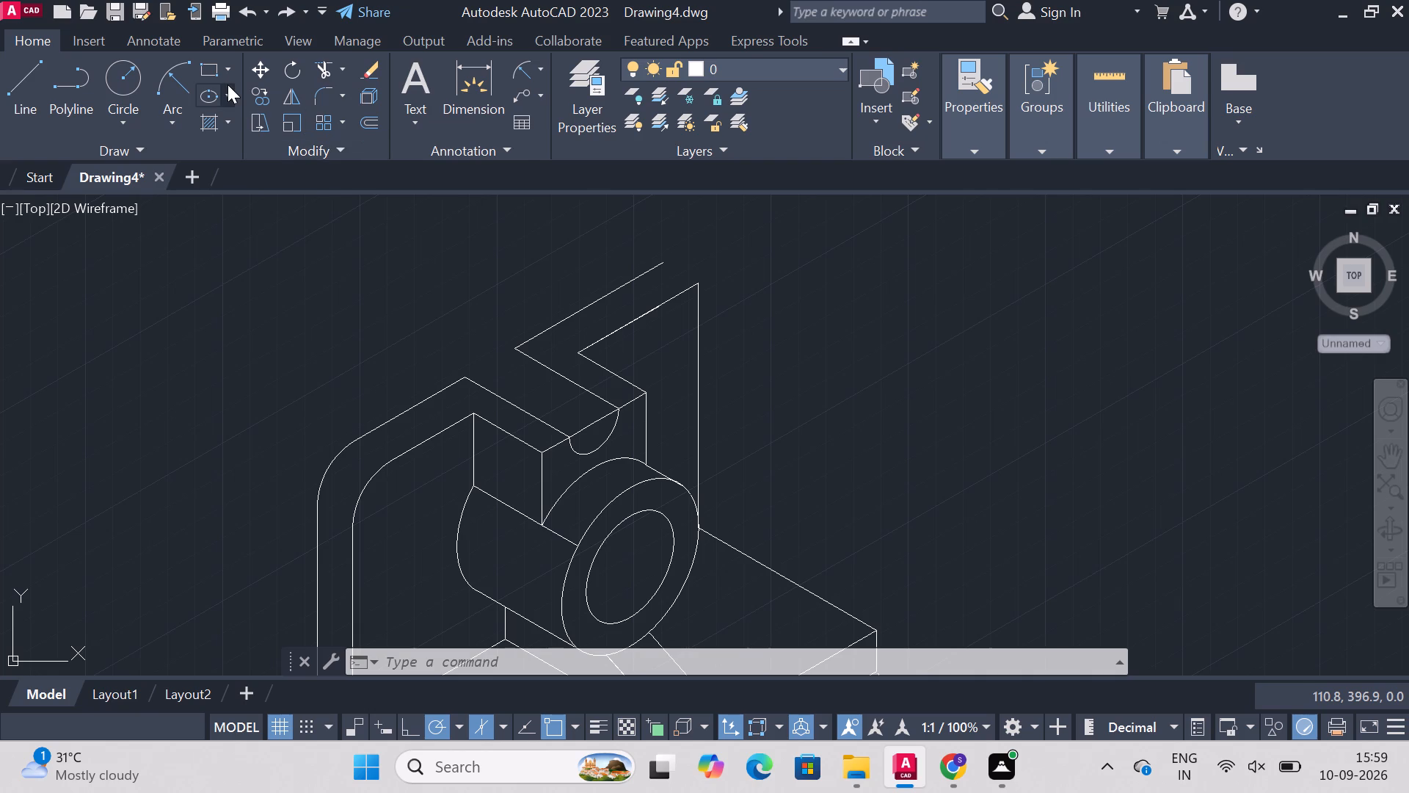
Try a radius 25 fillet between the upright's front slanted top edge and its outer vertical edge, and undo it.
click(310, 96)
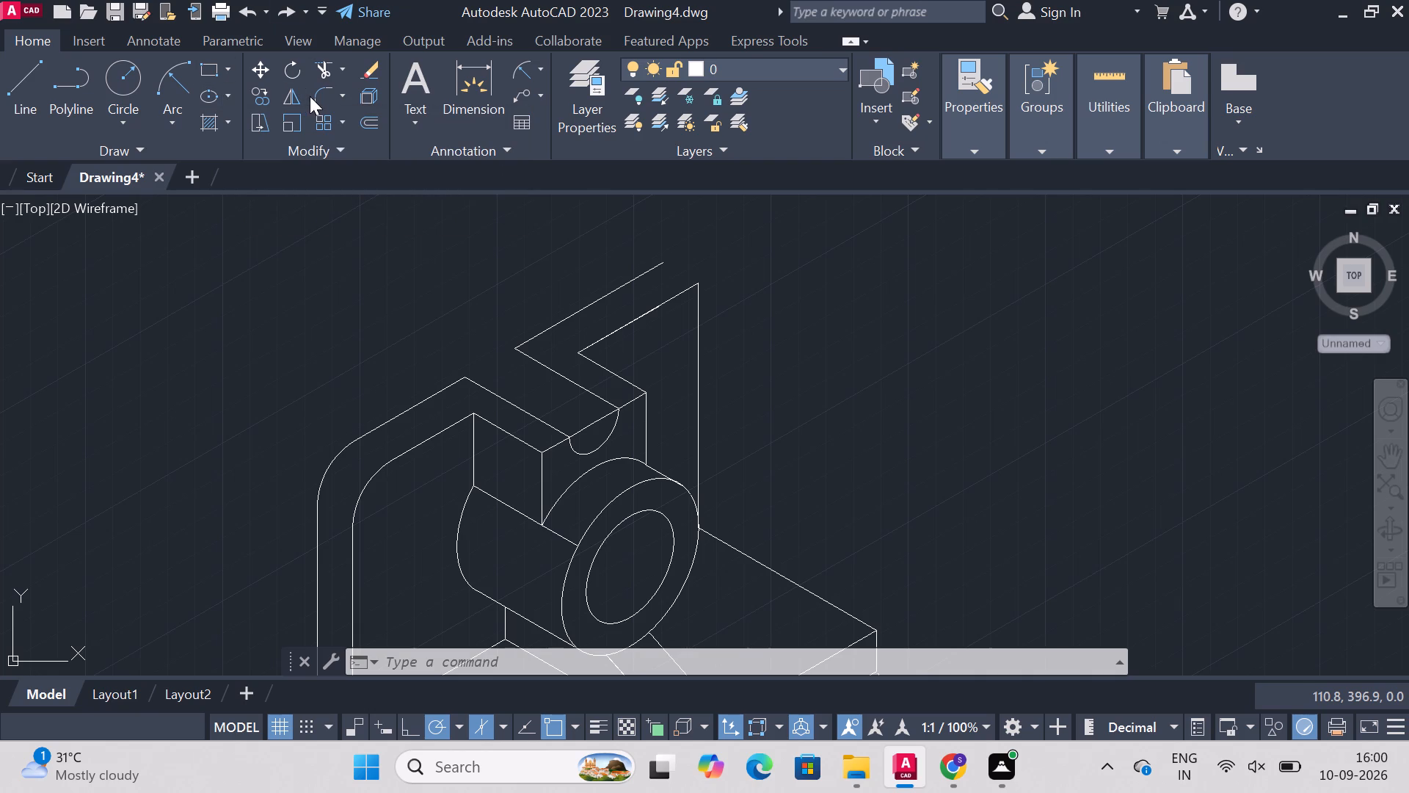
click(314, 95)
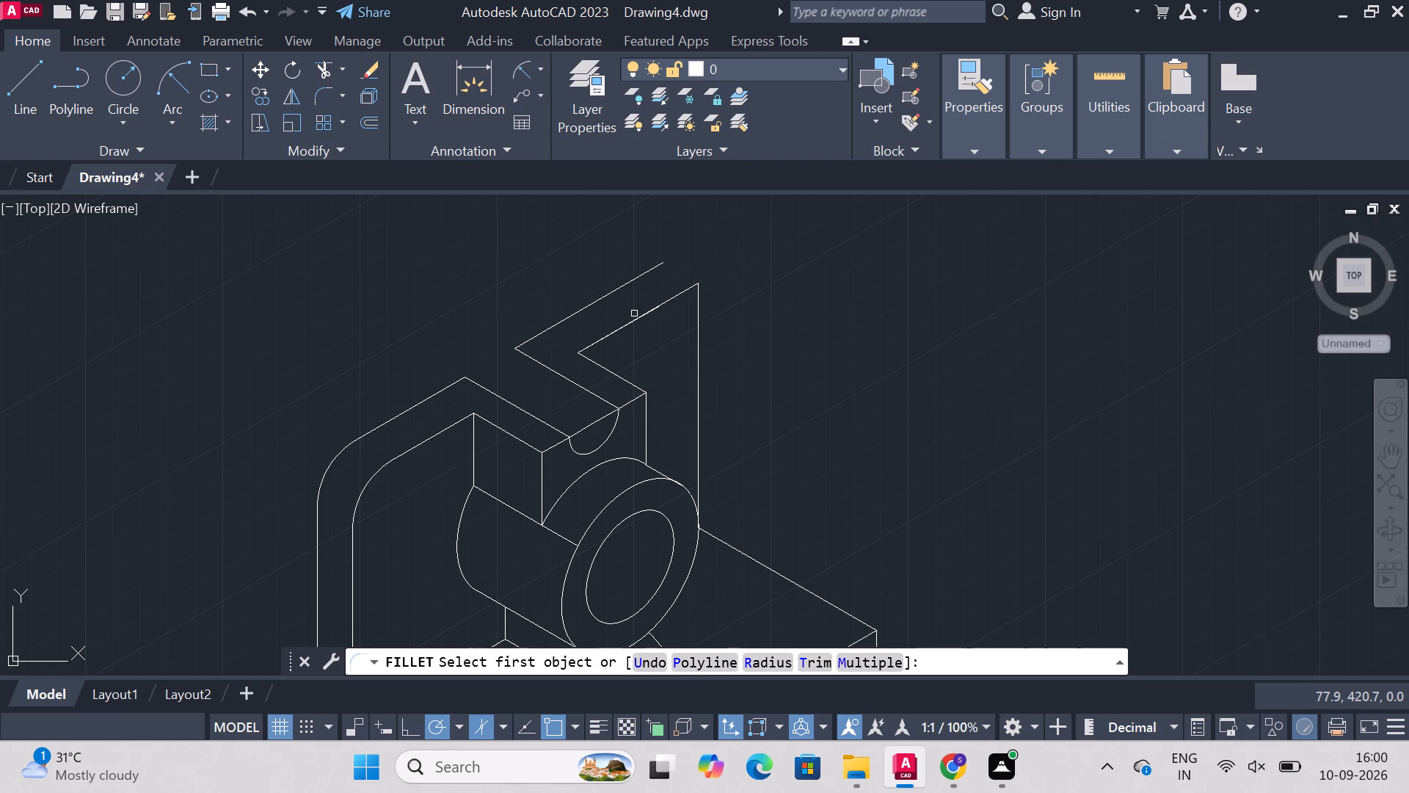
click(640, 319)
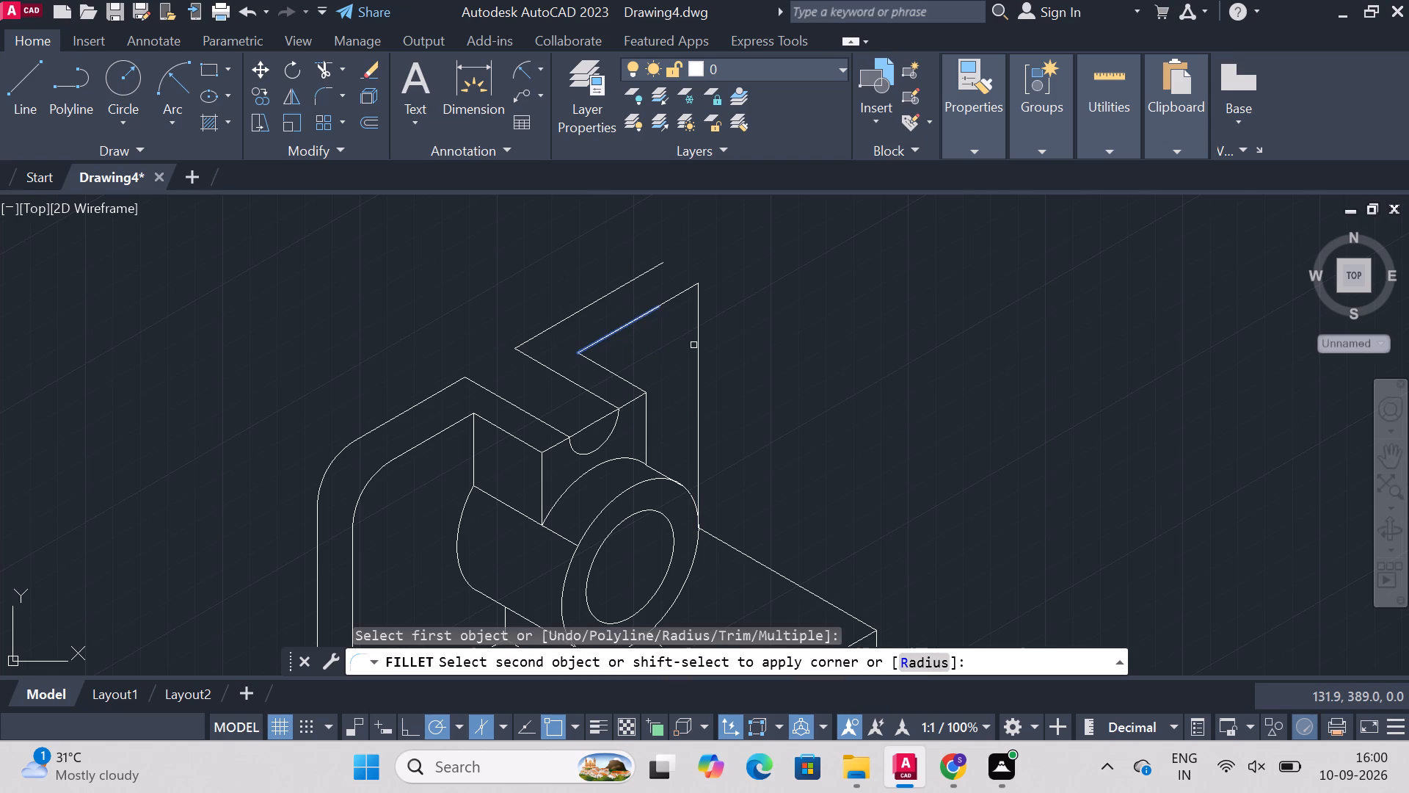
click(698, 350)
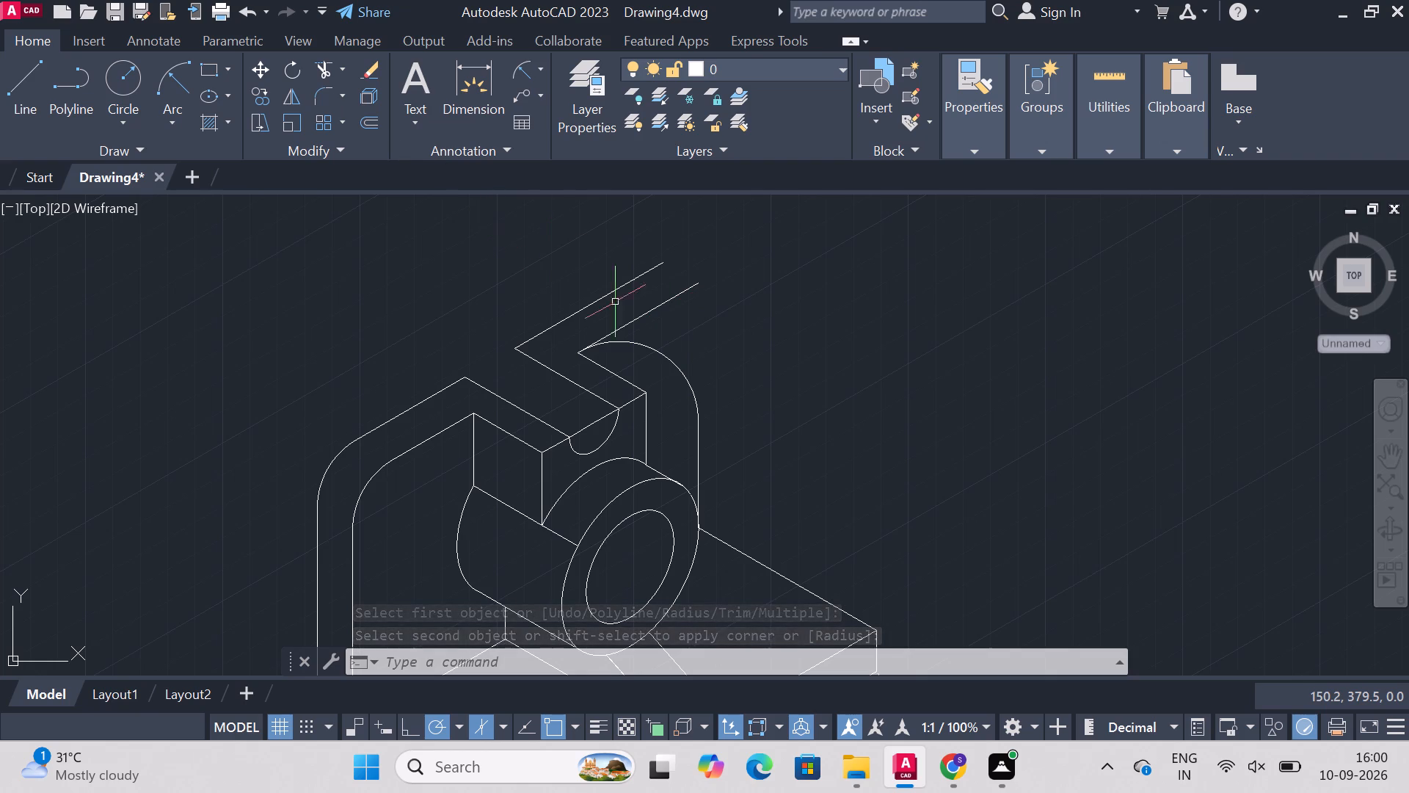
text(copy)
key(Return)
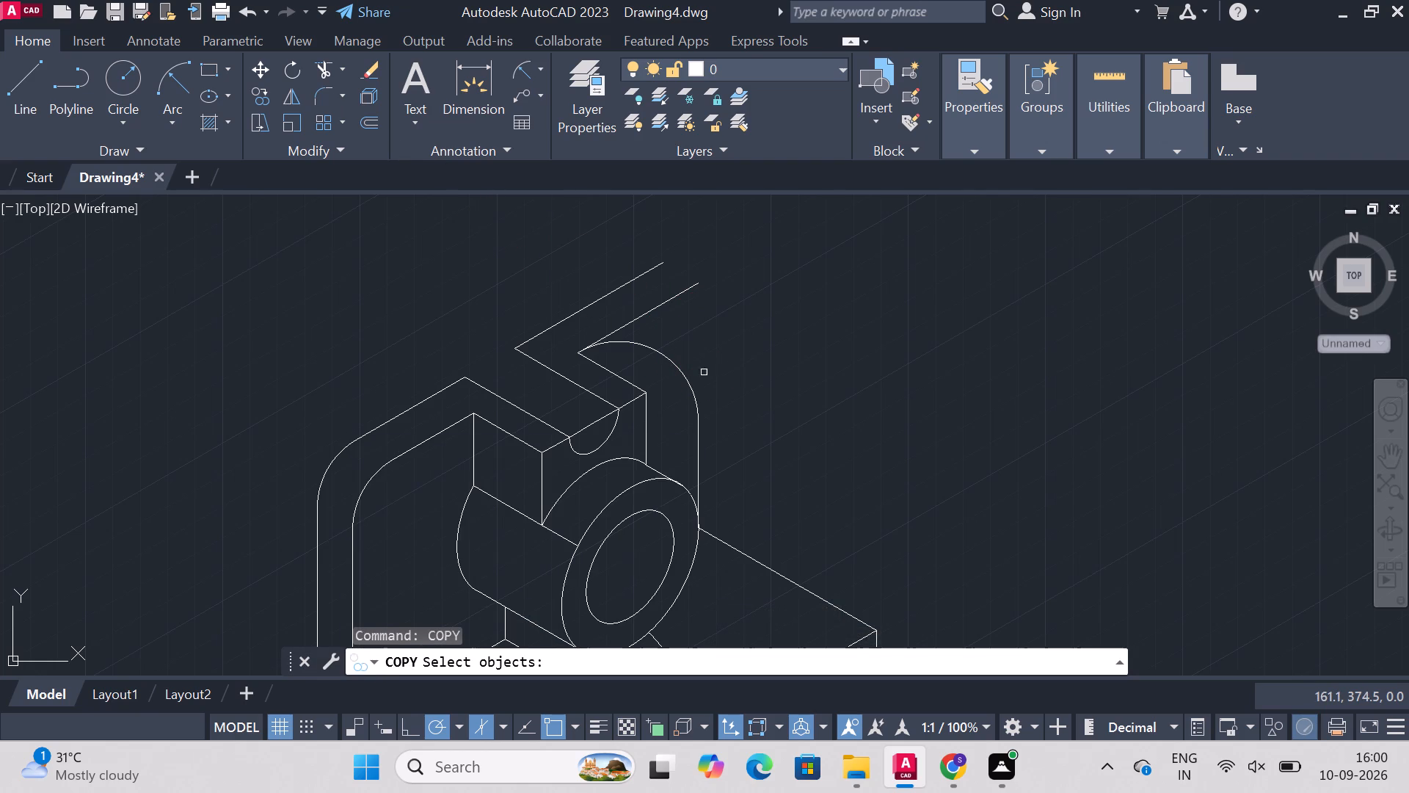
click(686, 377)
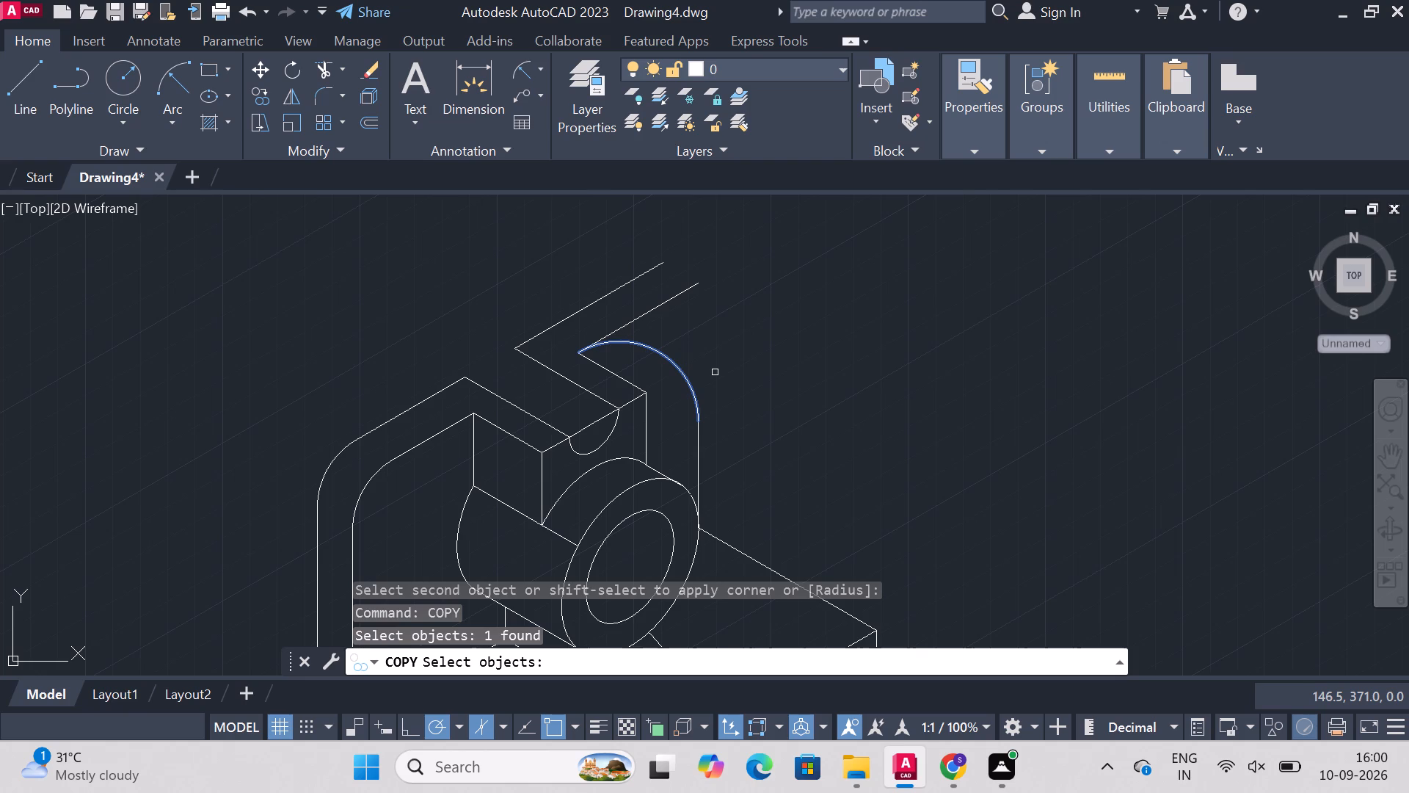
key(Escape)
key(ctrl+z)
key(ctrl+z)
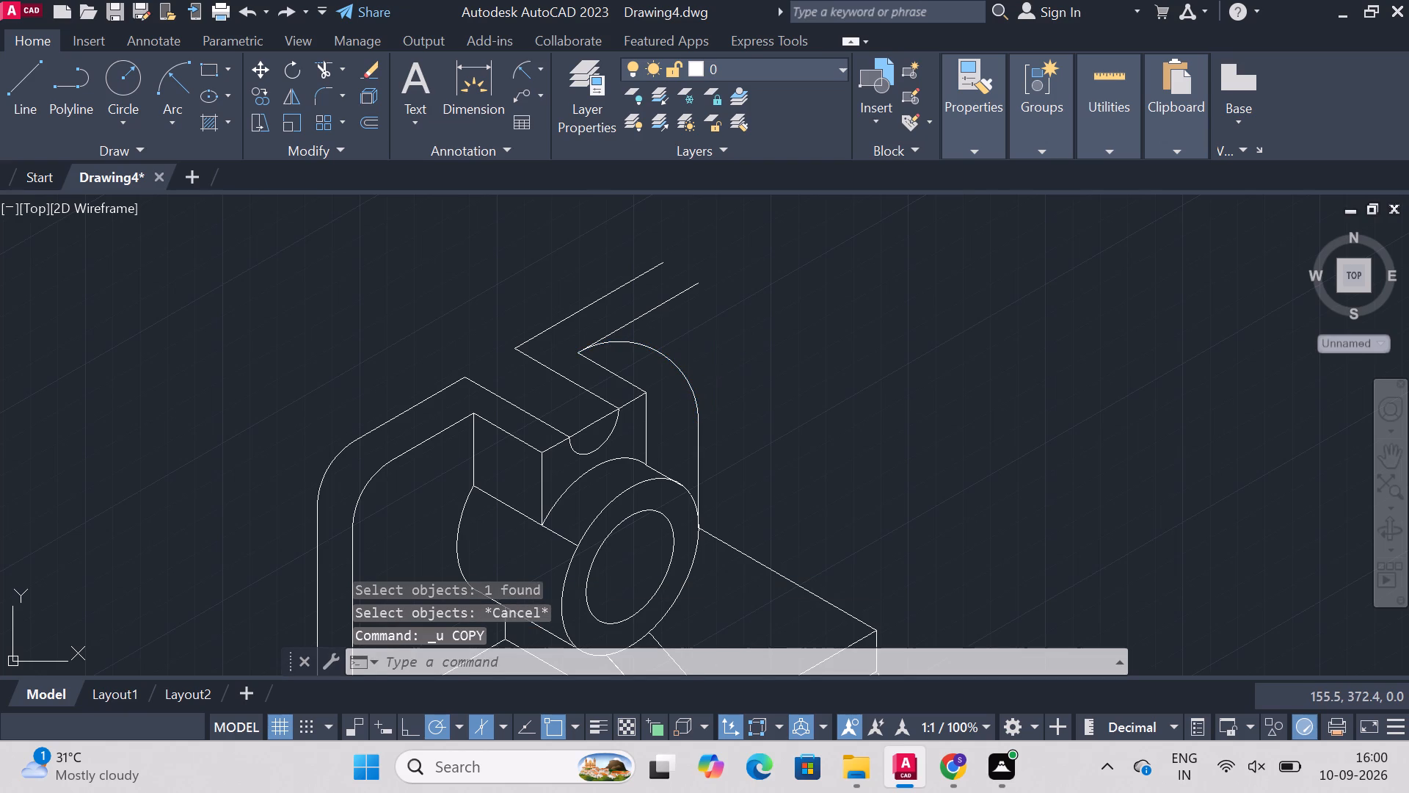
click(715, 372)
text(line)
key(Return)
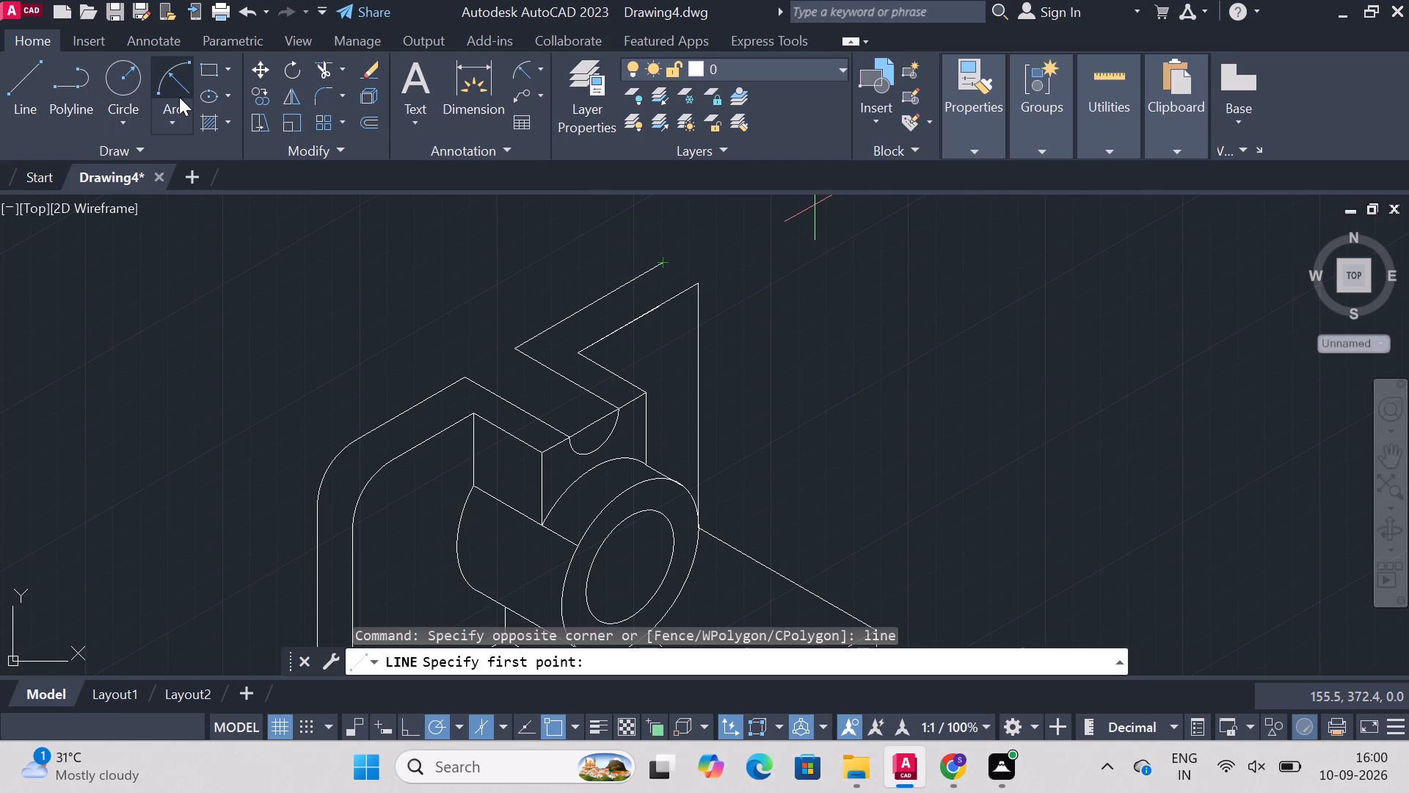
Fillet the corner between the upright's front slanted top edge and its outer vertical edge with radius 12.5.
click(312, 85)
click(316, 88)
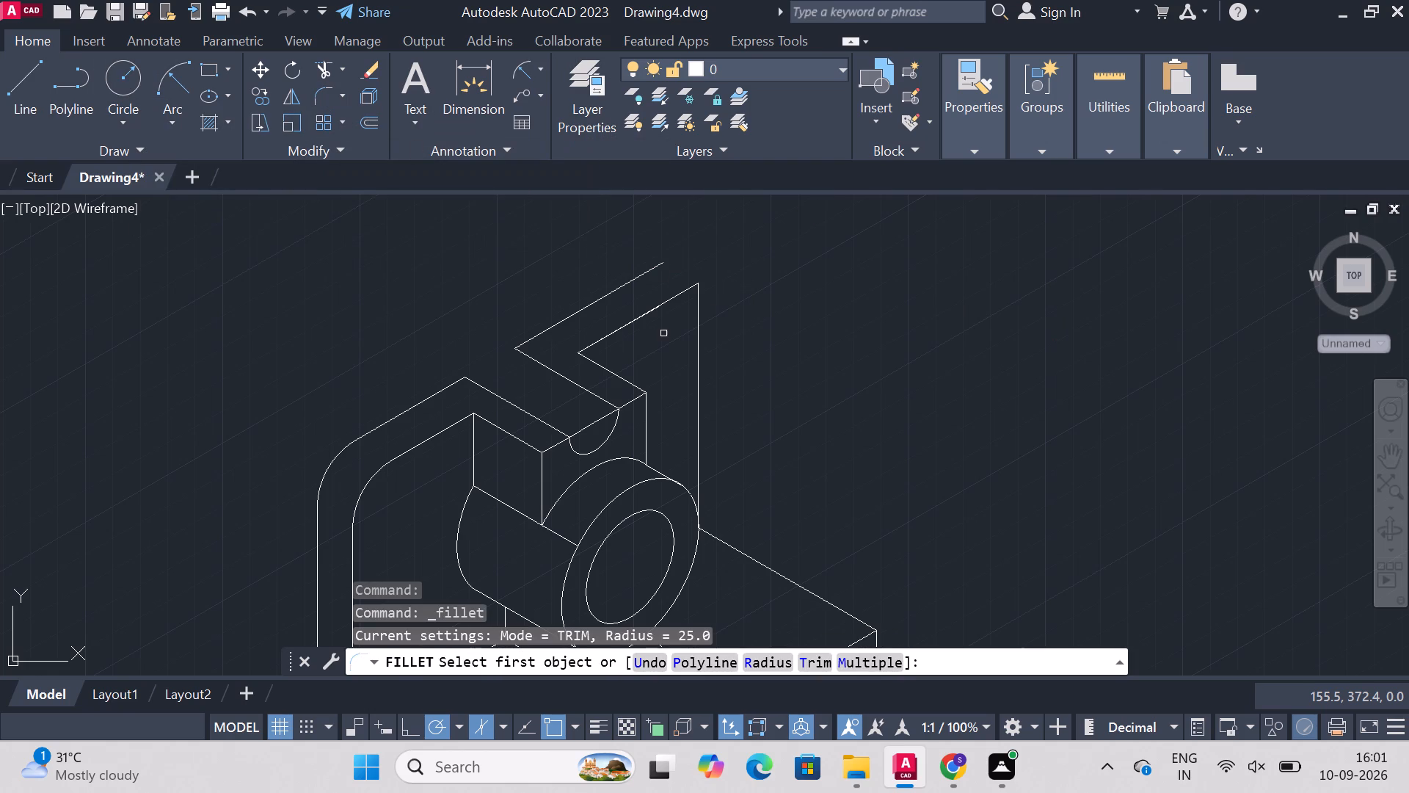
click(674, 299)
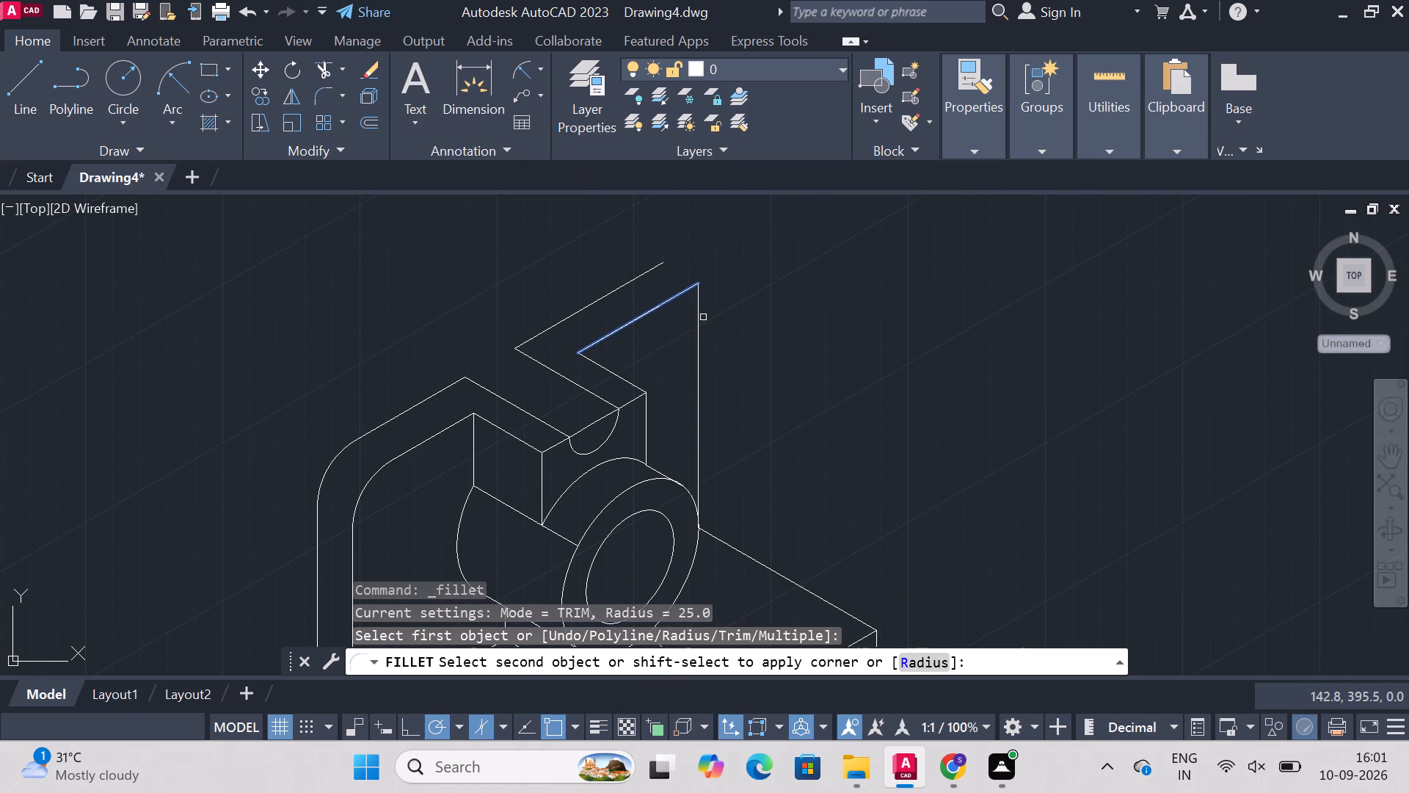
key(r)
key(Return)
text(12)
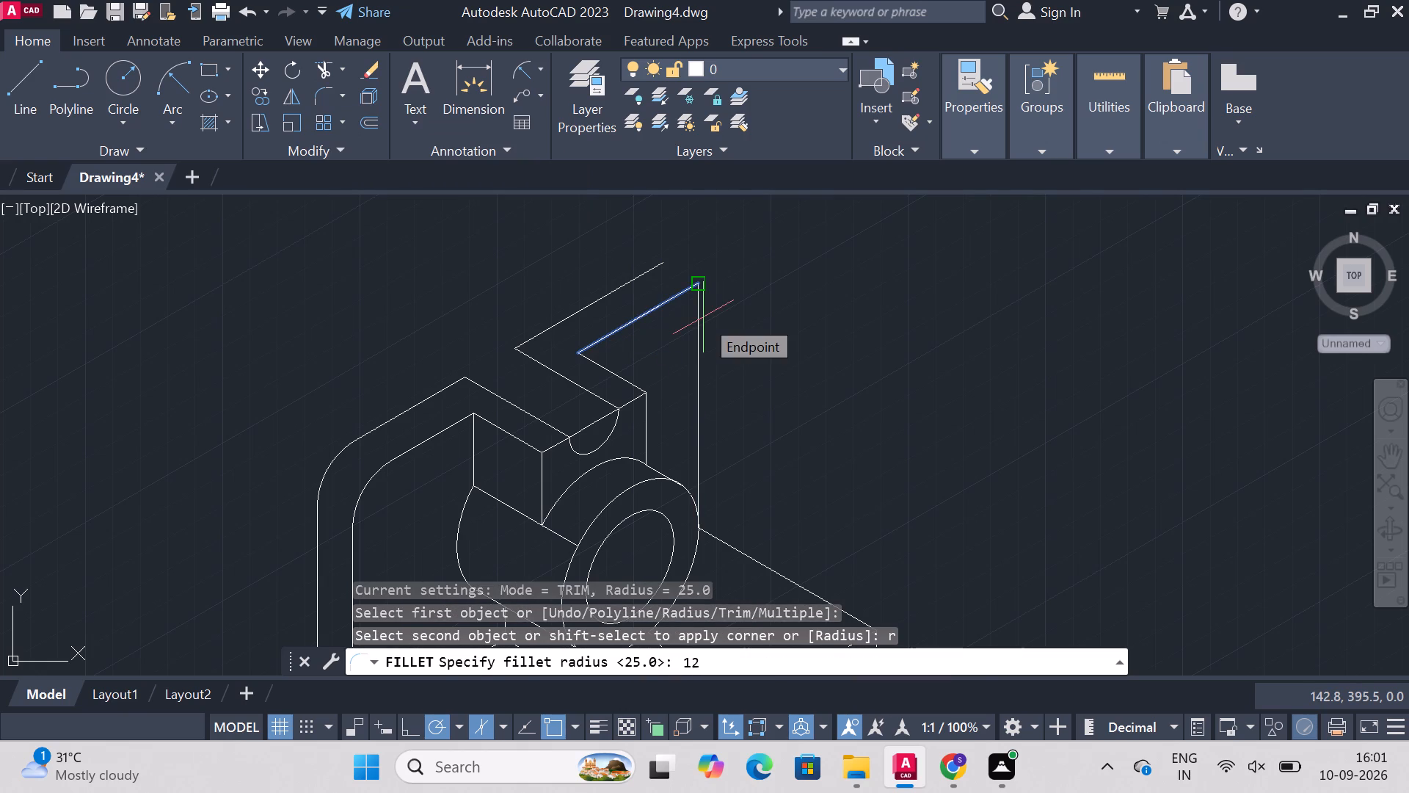
text(.5)
key(Return)
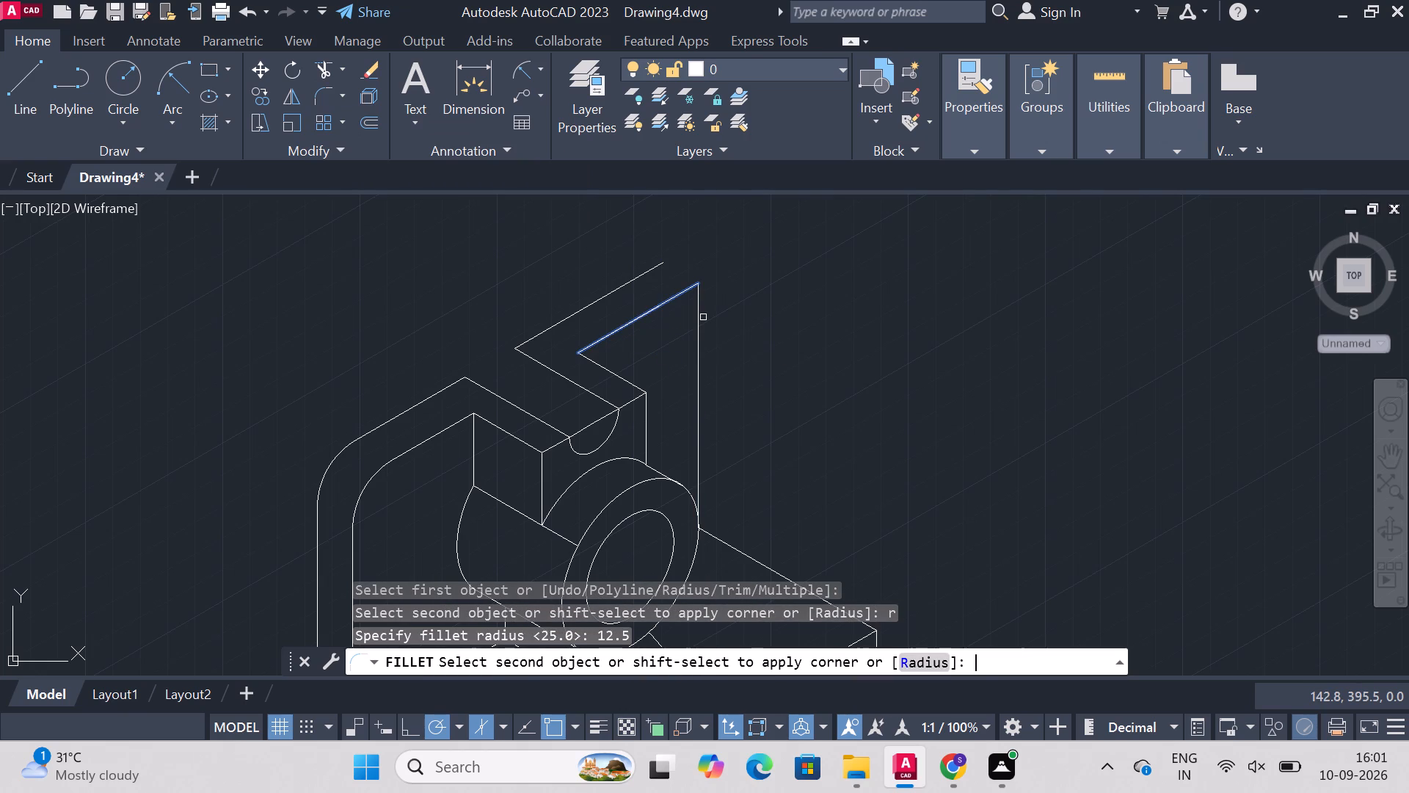
click(698, 311)
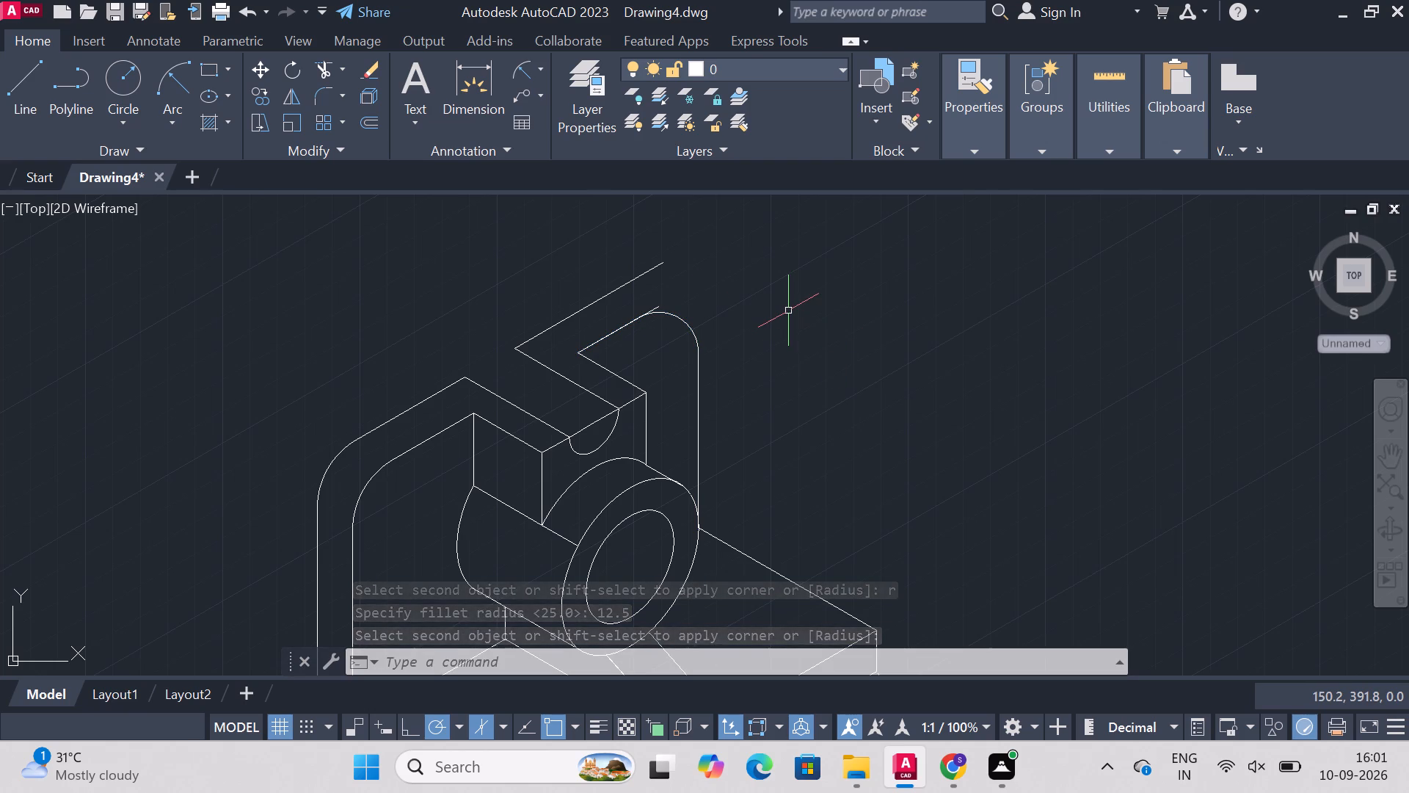
Trim the short slanted stub projecting past the start of the radius 12.5 corner arc.
text(trim)
key(Return)
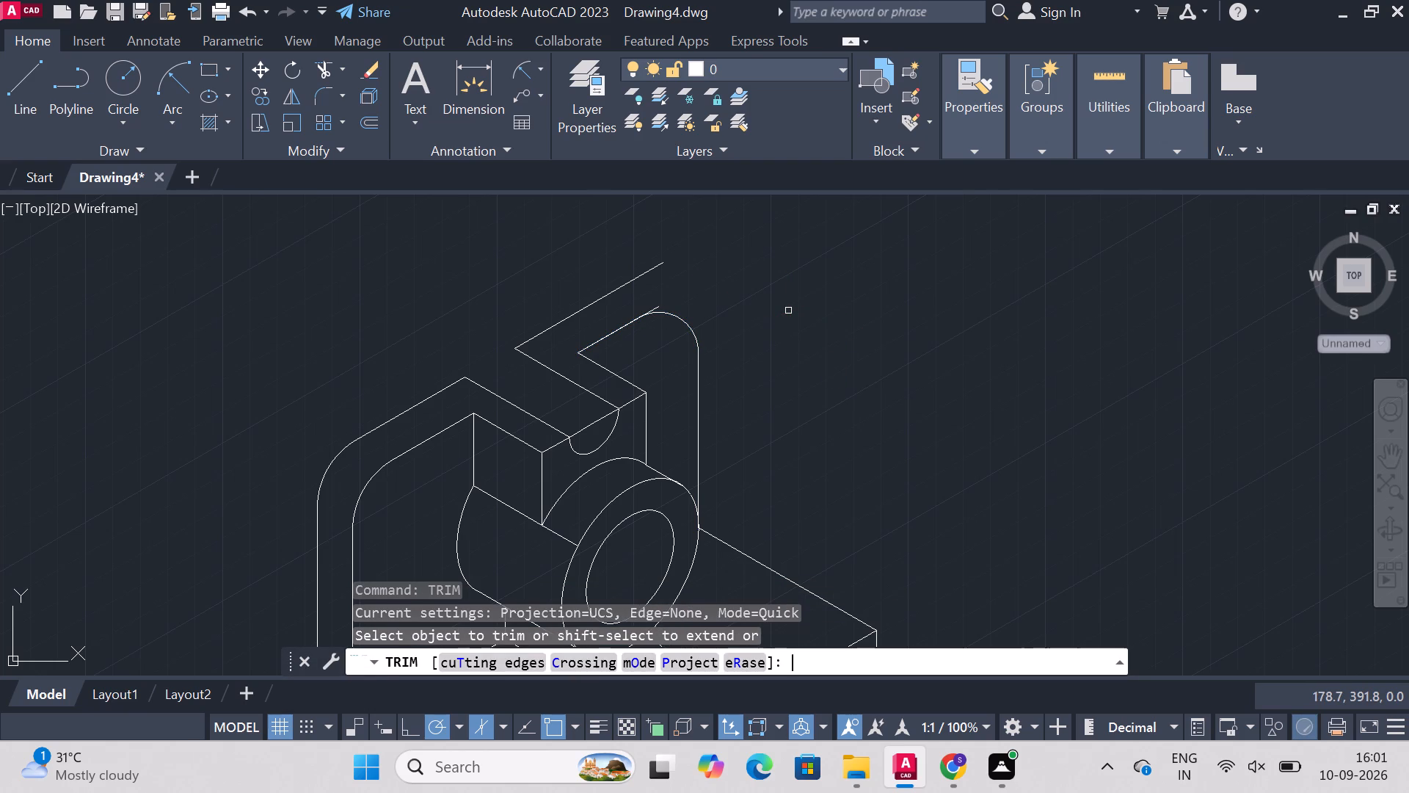
click(658, 307)
key(Escape)
Draw a vertical line about 48 units long downward from the end of the upright's rear slanted top edge.
text(line)
key(Return)
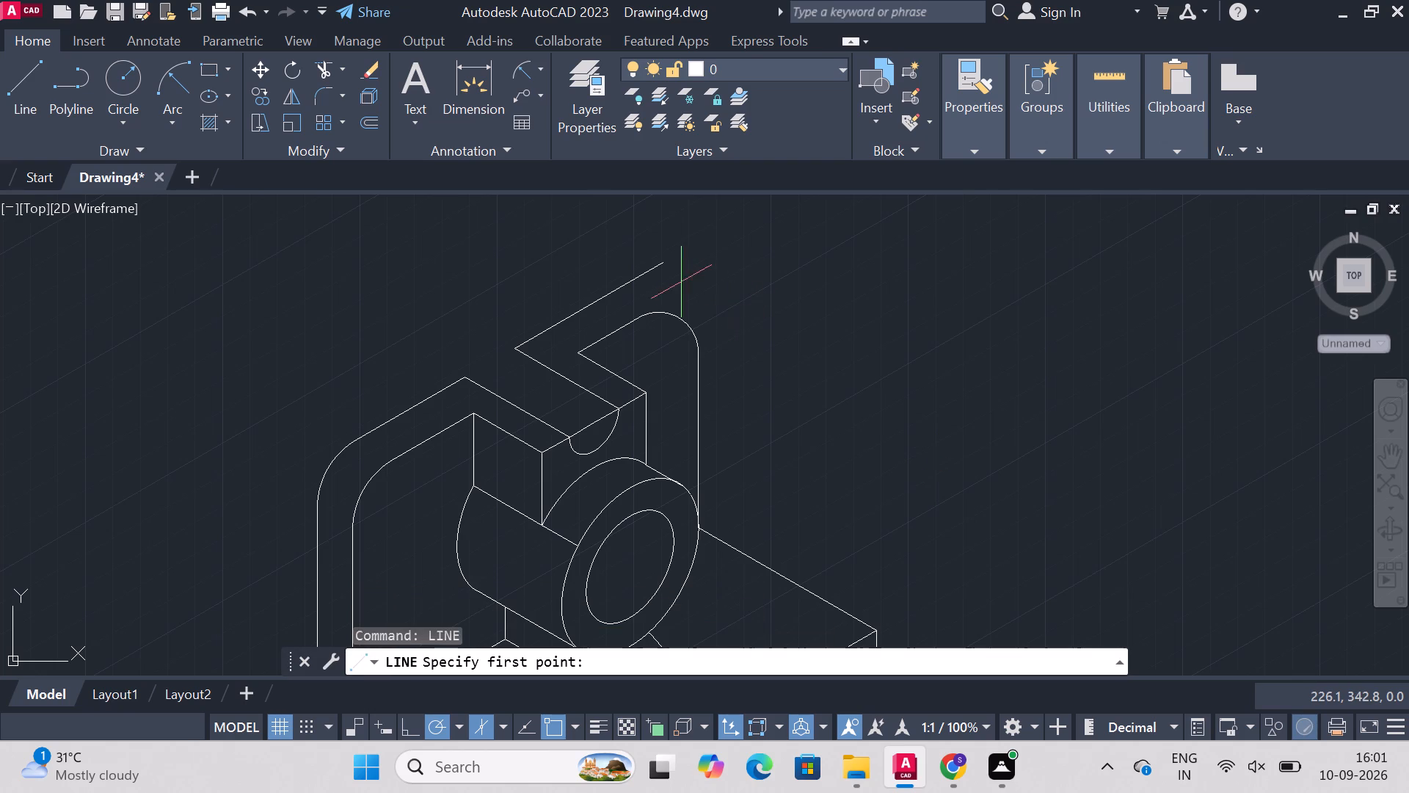
click(663, 267)
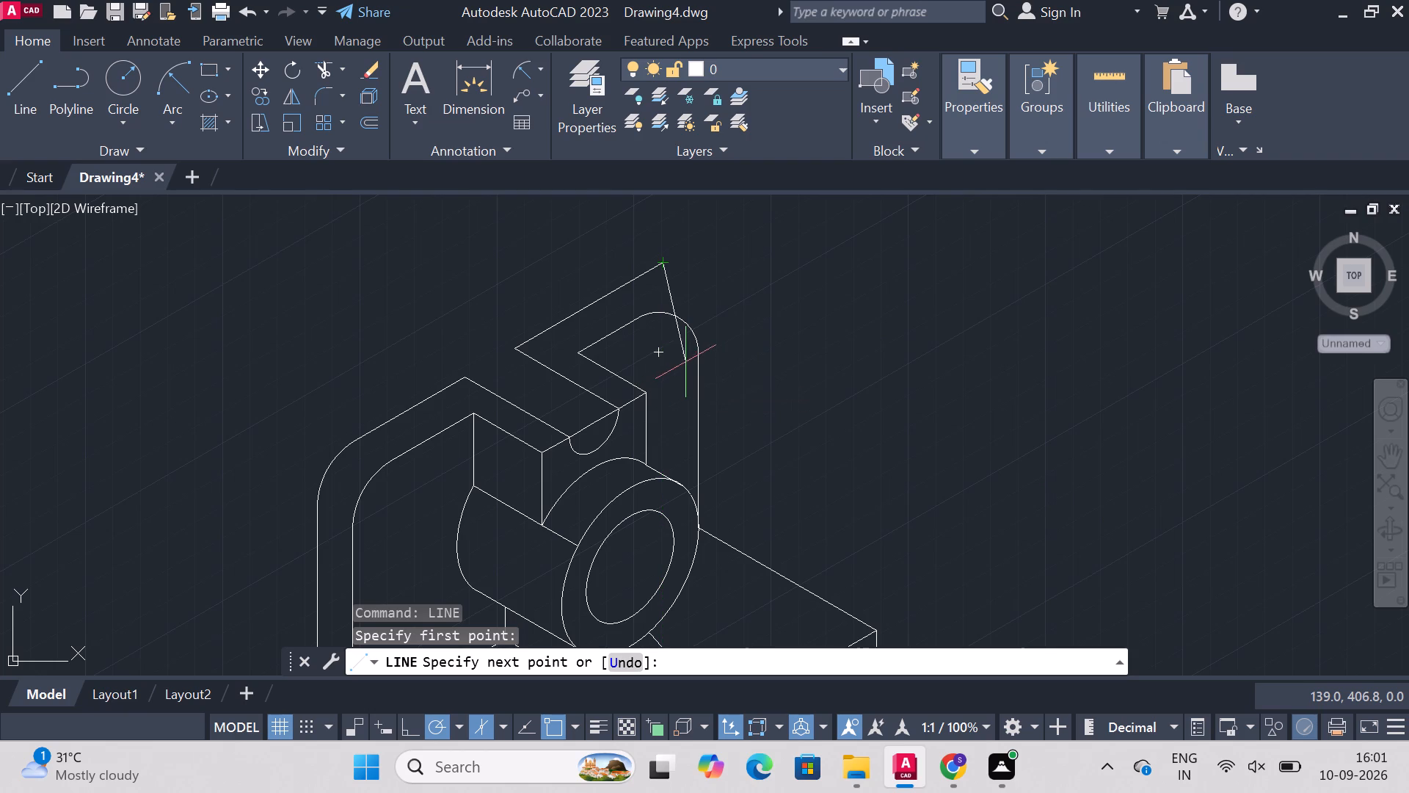
click(664, 415)
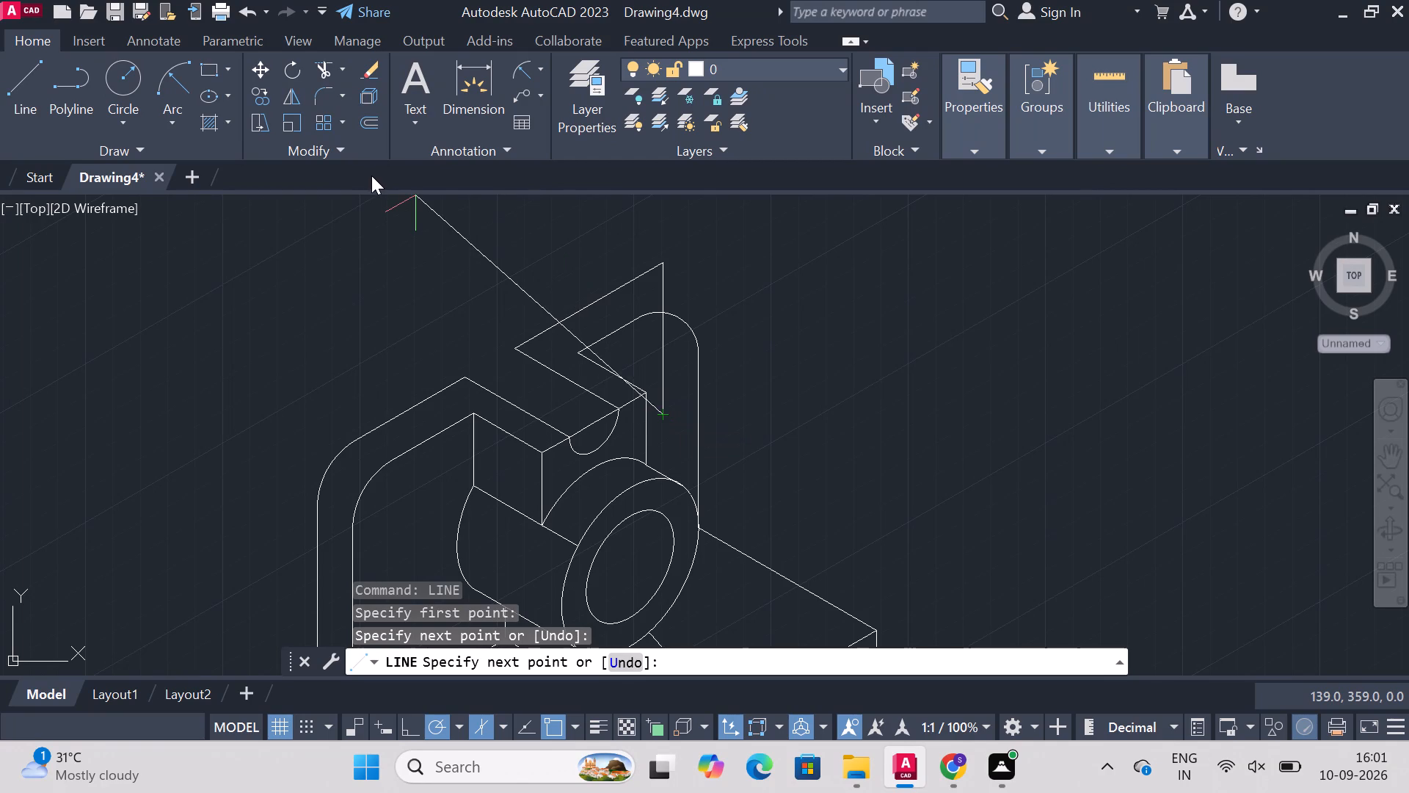
key(Escape)
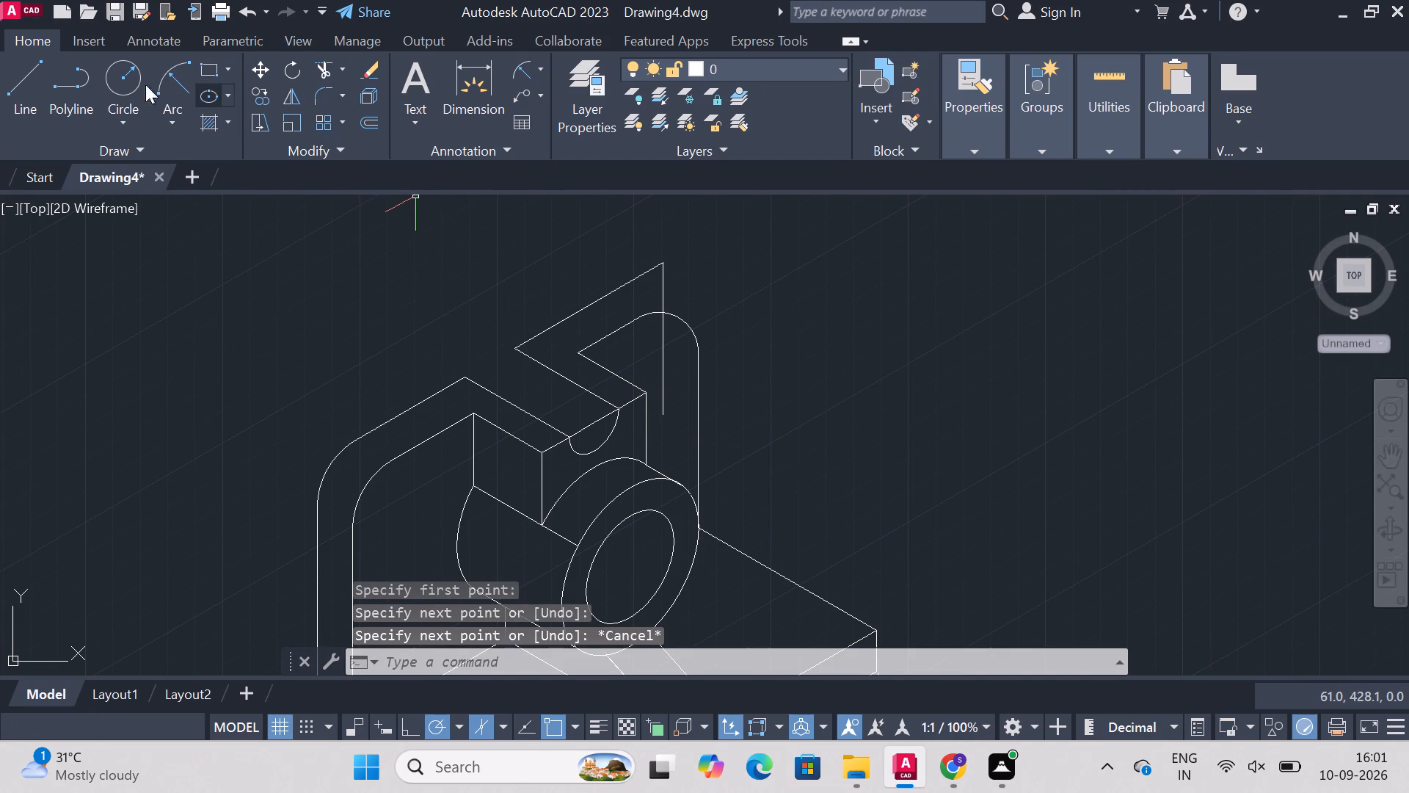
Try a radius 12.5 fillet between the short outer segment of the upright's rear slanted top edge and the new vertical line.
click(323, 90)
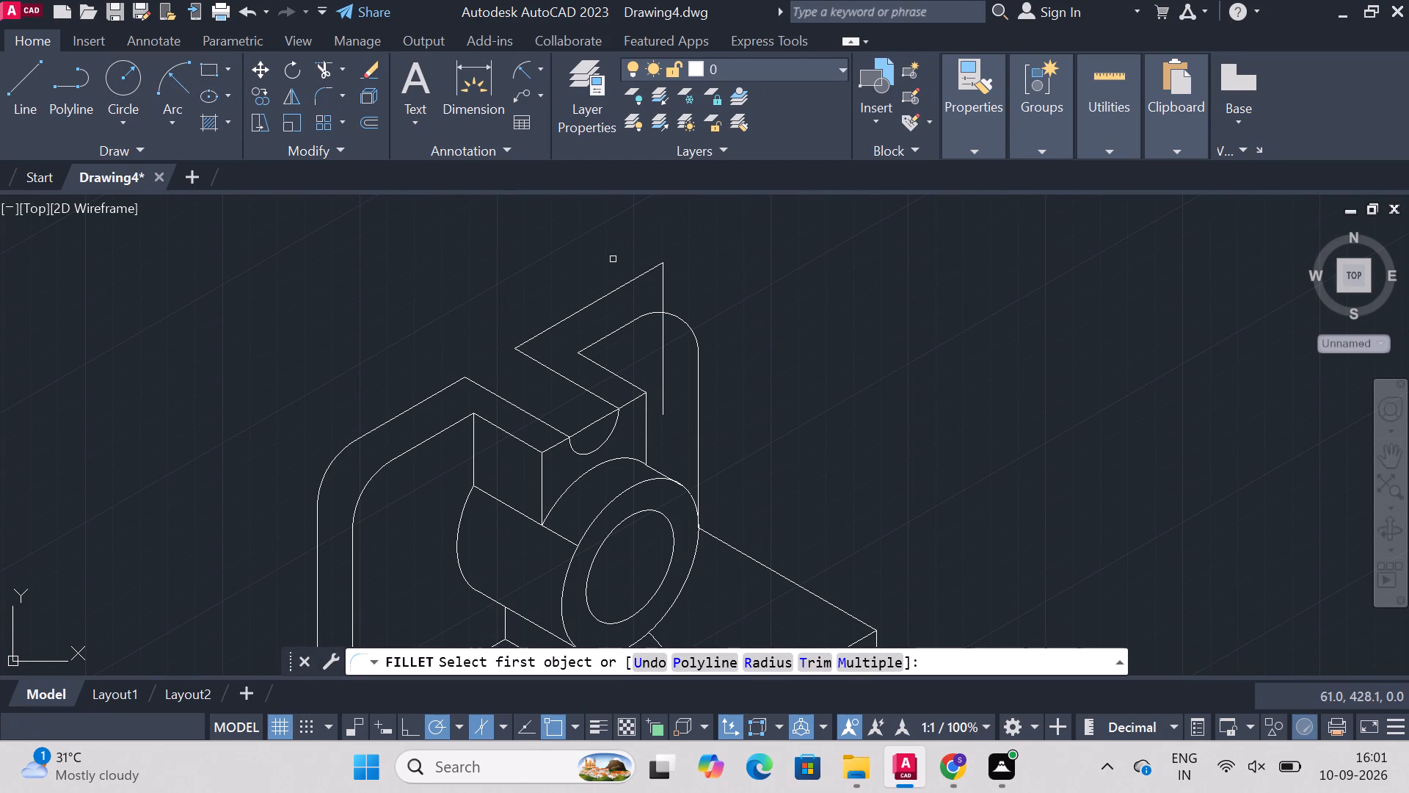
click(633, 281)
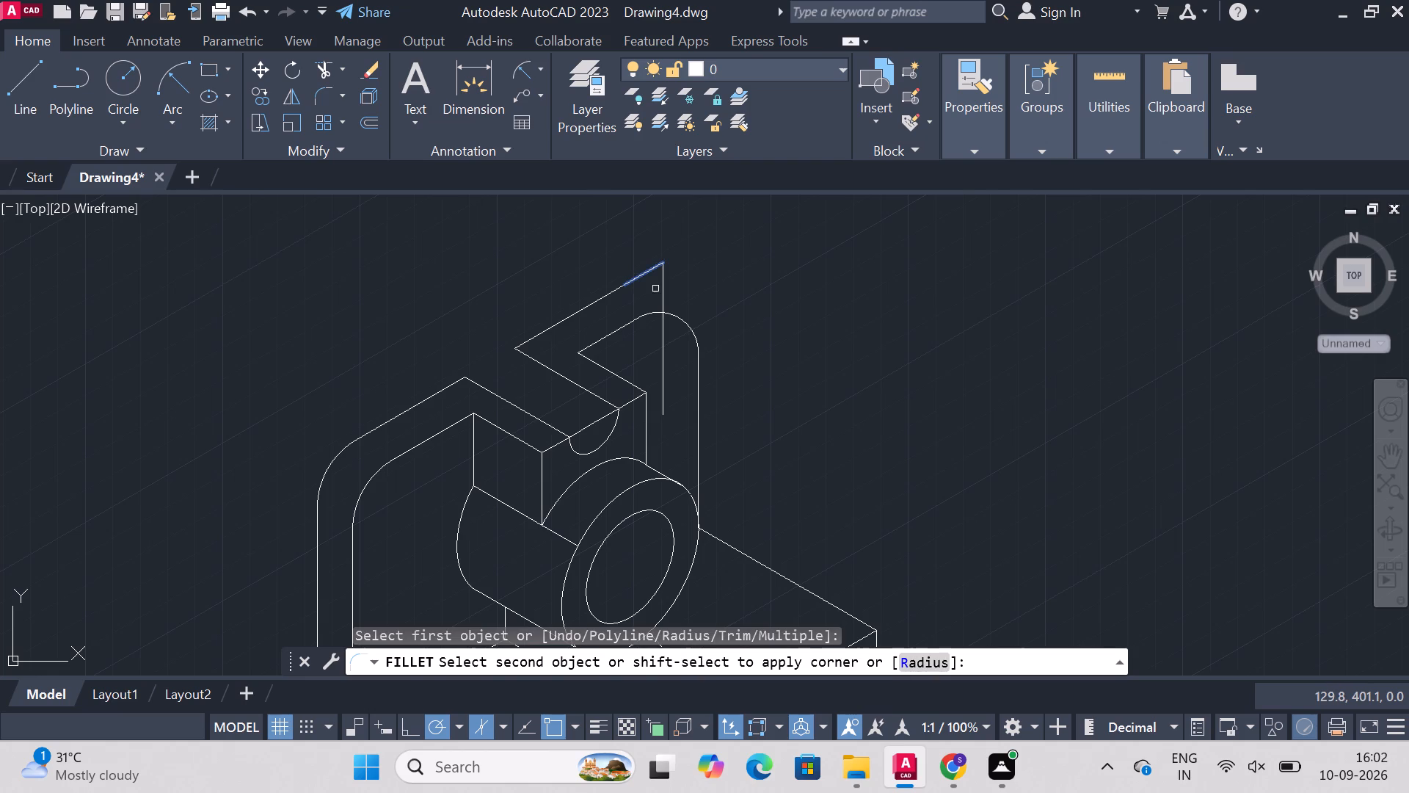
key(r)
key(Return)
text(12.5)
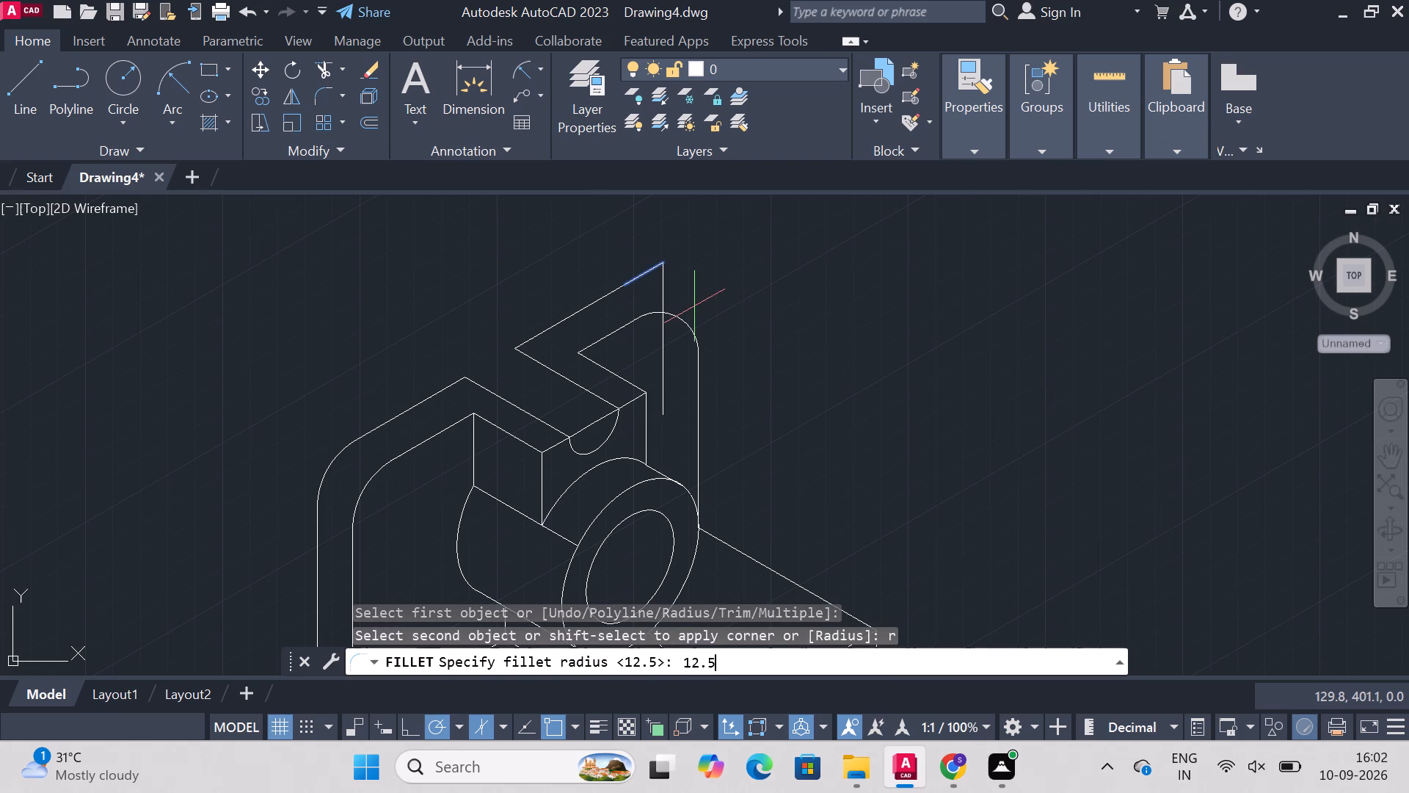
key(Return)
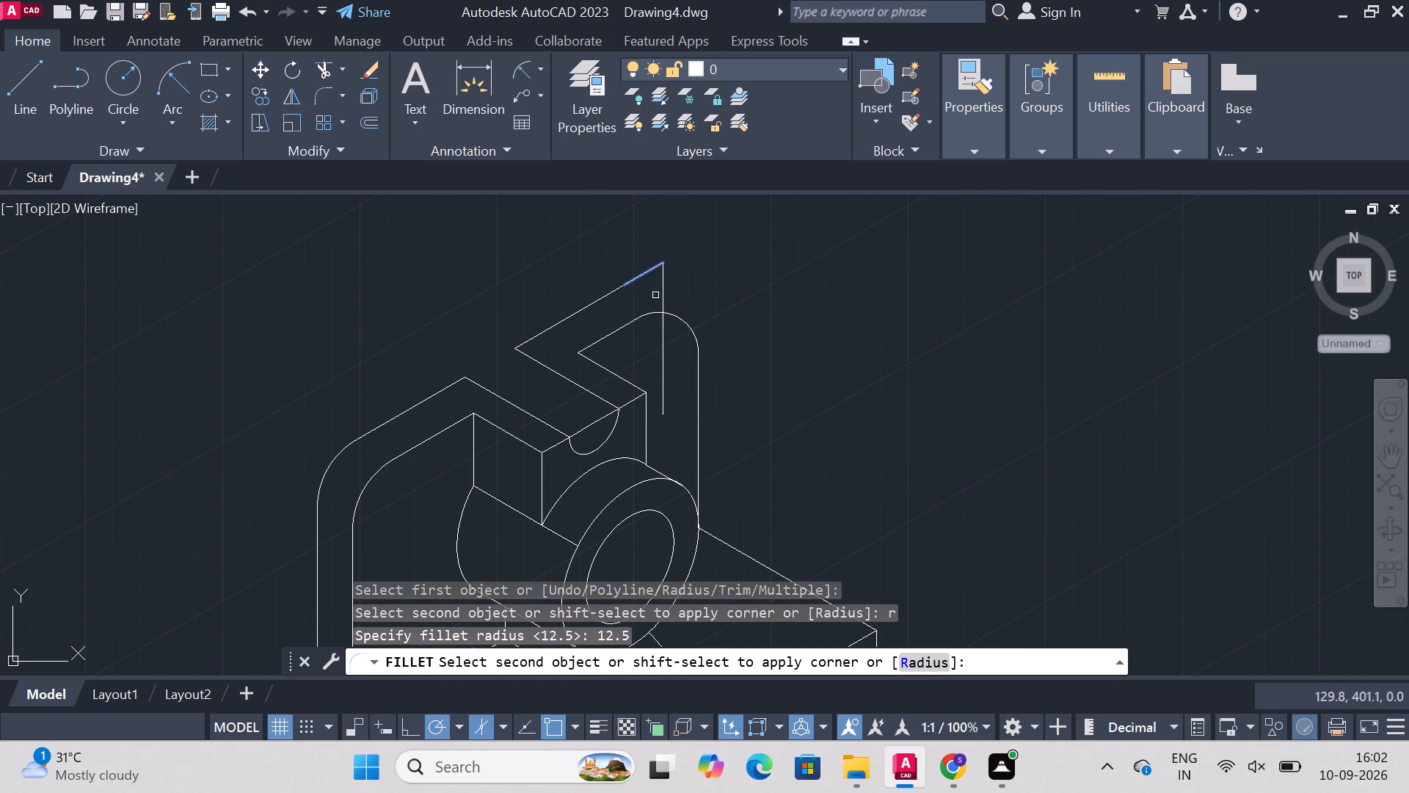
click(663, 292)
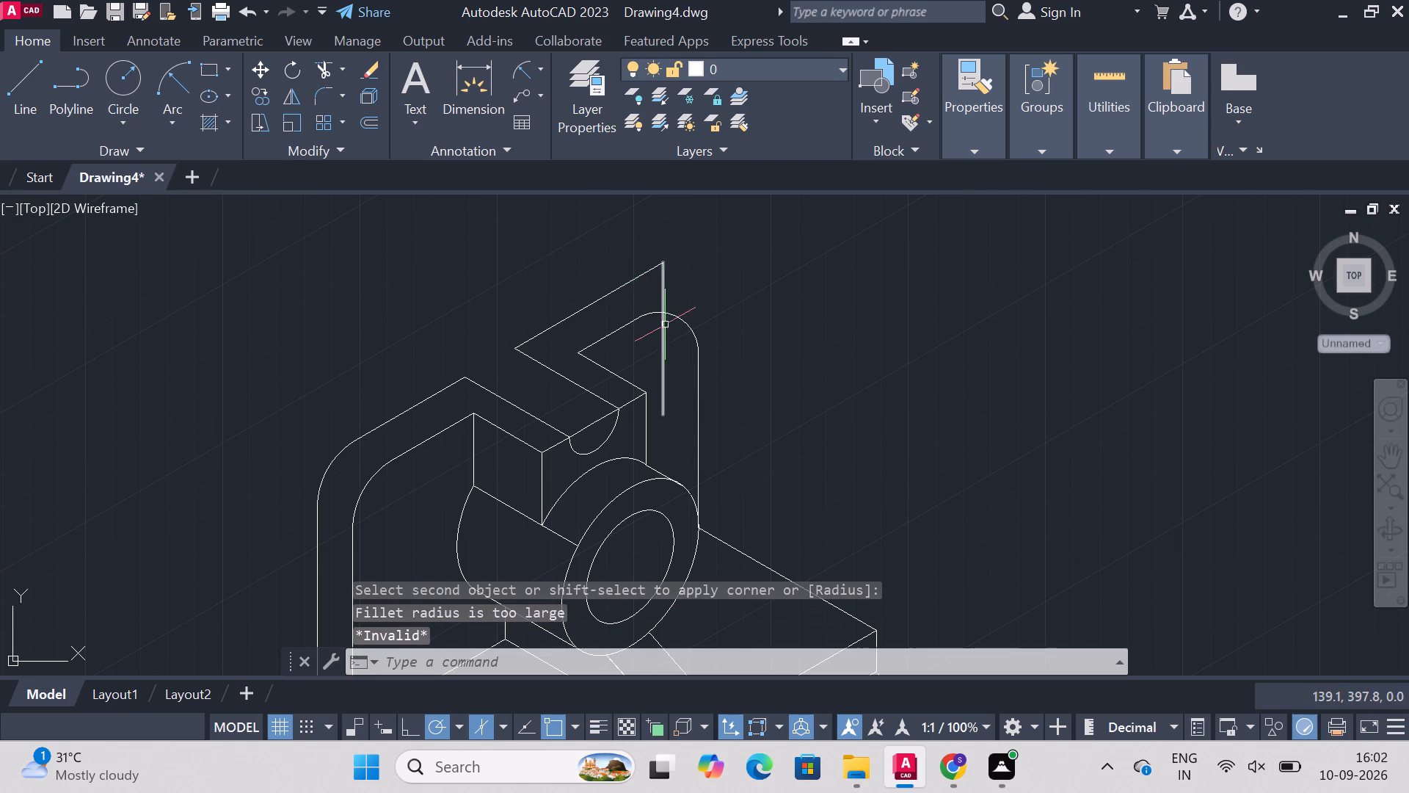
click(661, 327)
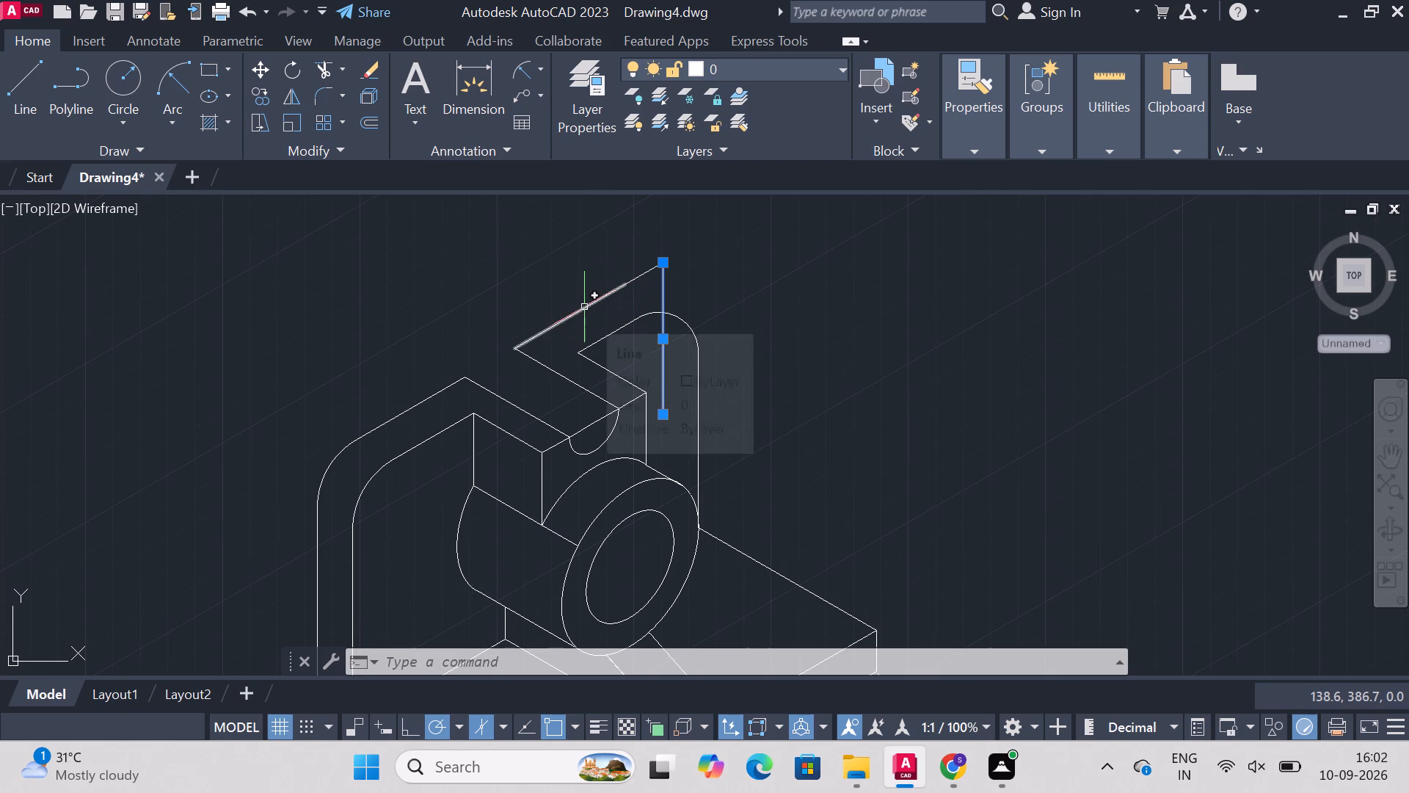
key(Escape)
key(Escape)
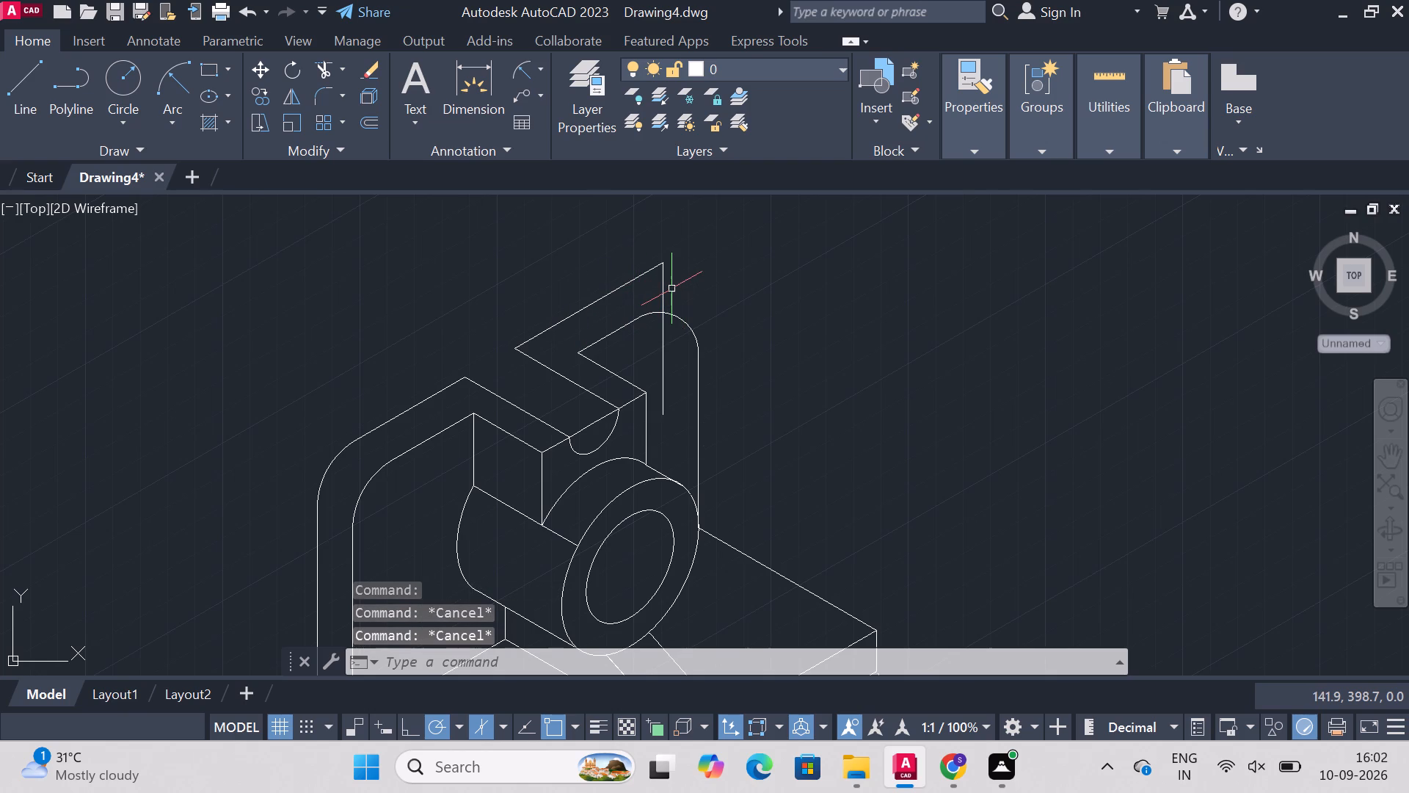
Join the two collinear segments of the upright's rear slanted top edge into one line.
click(544, 333)
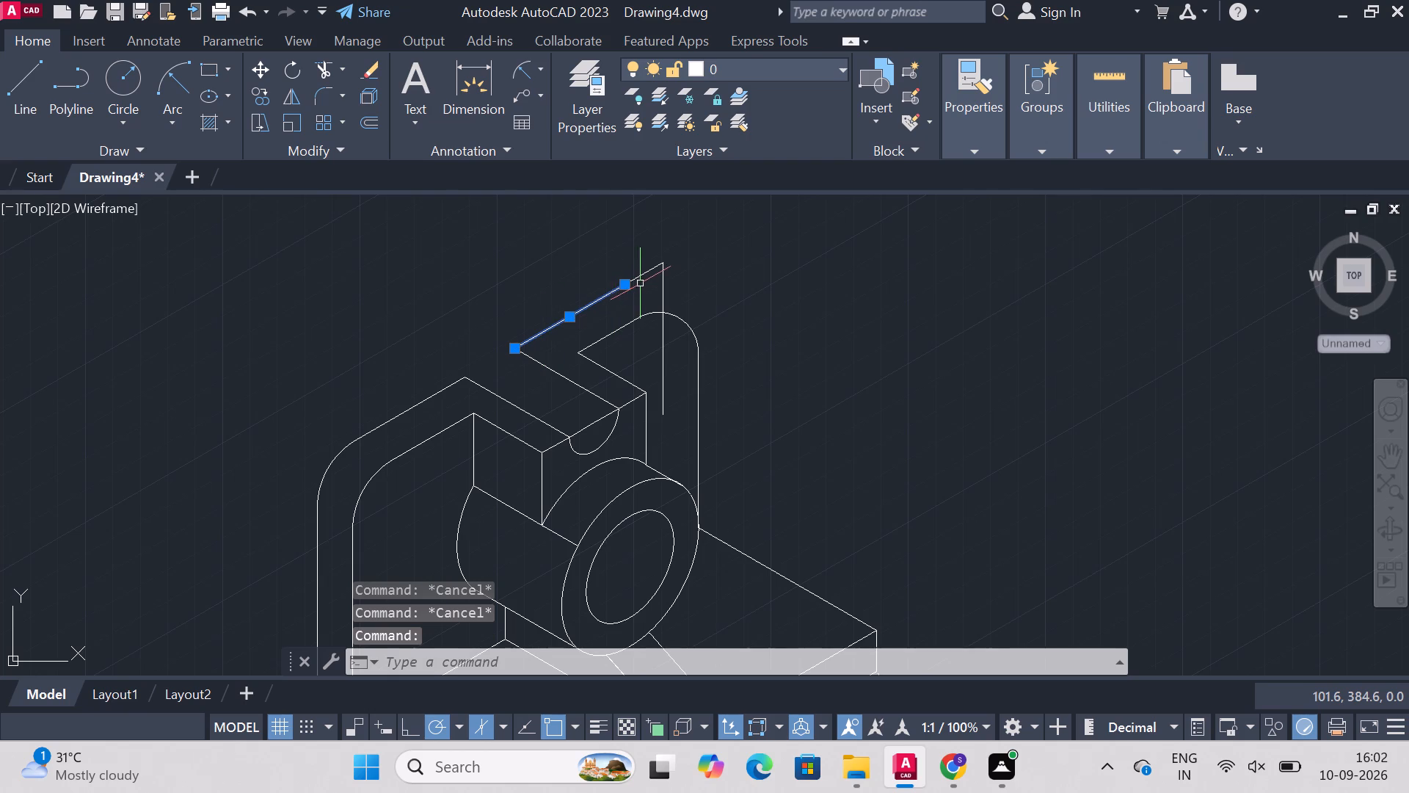
click(643, 275)
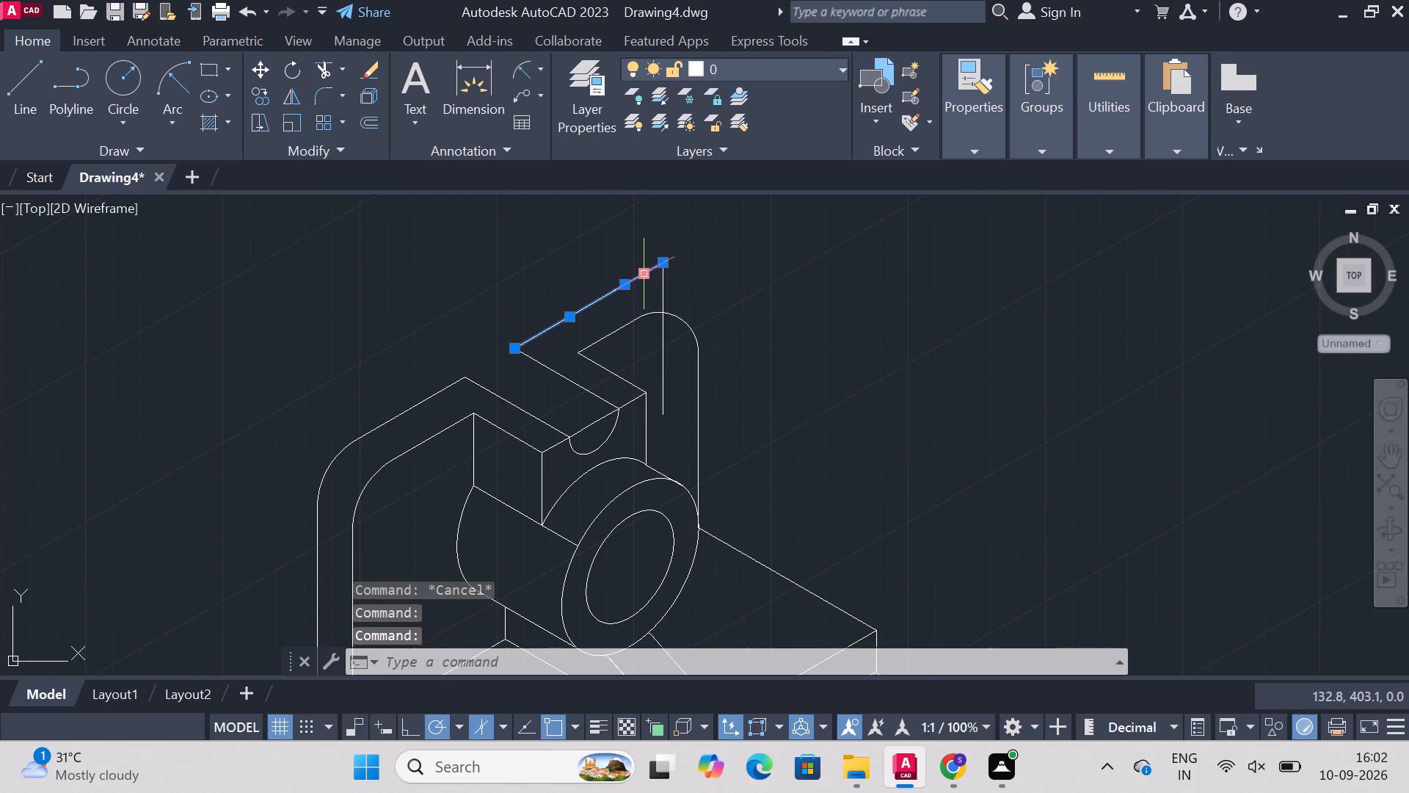
key(j)
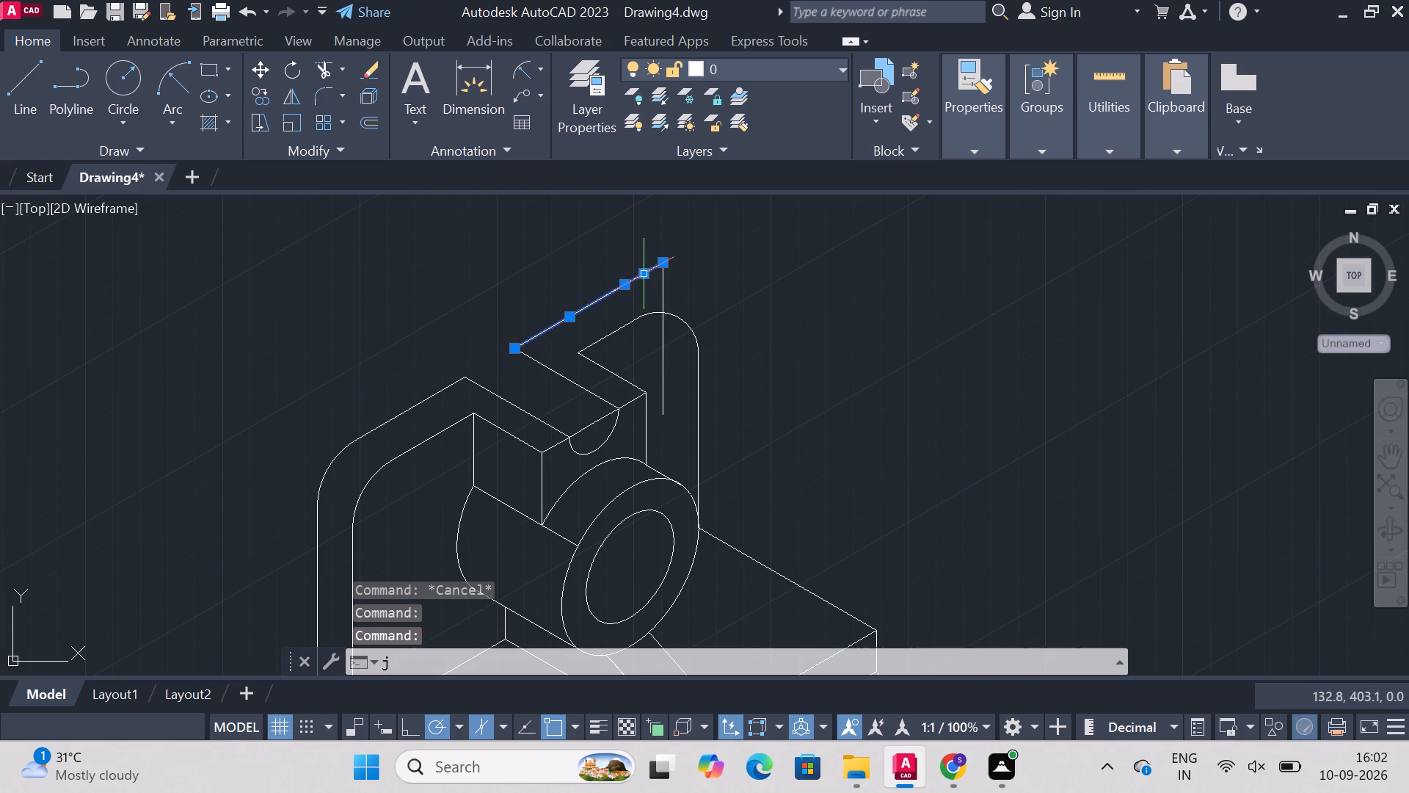
text(oin)
key(Return)
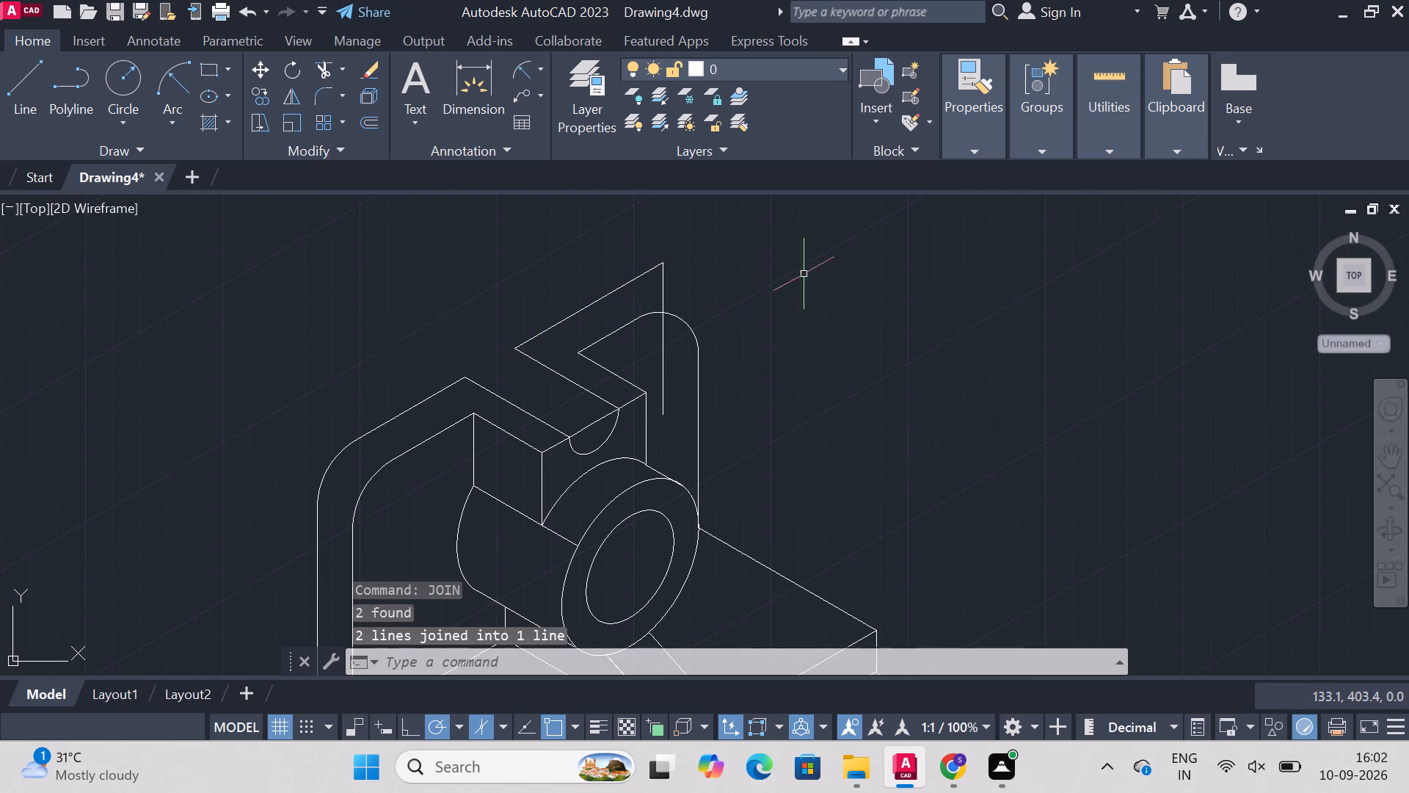
click(625, 288)
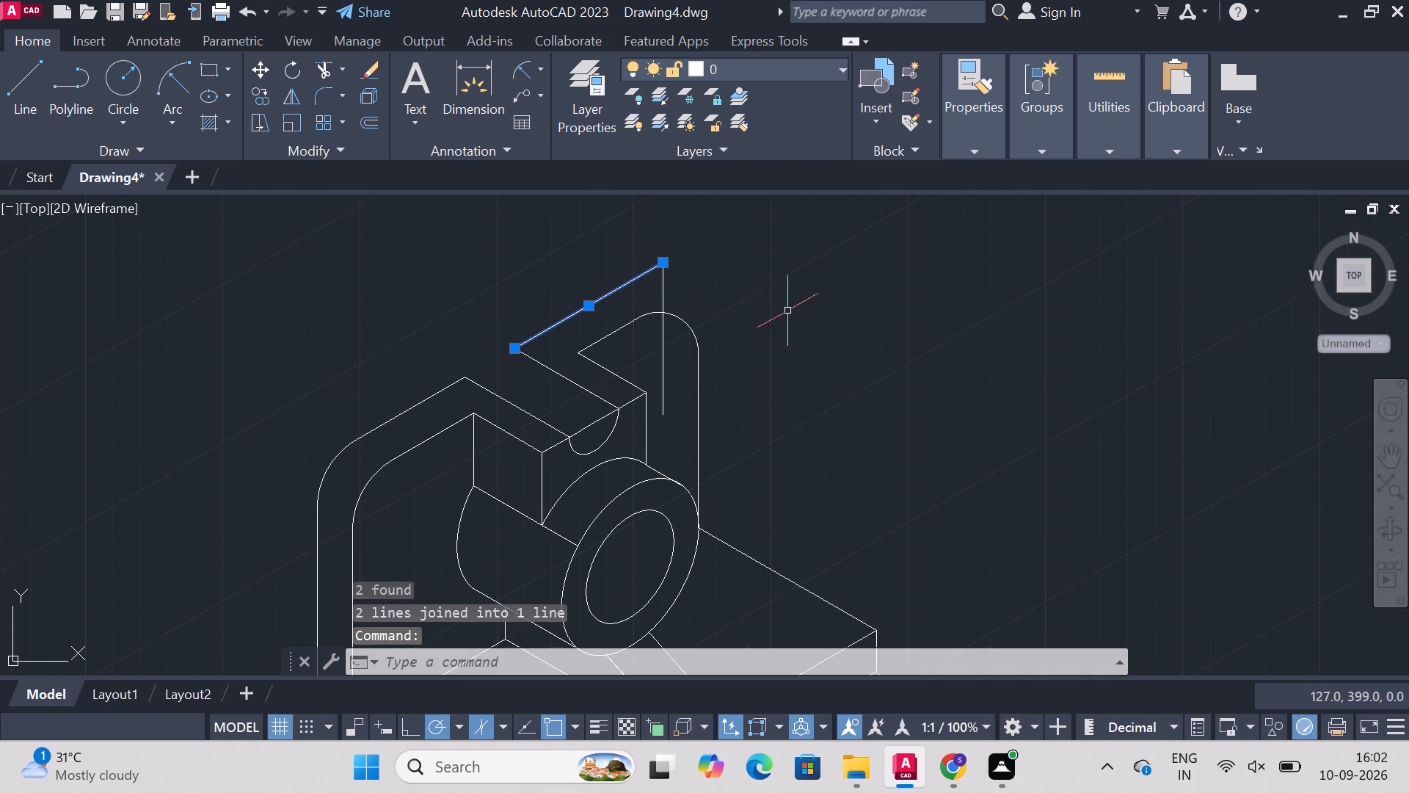
key(Escape)
Fillet the corner between the joined rear slanted top edge and the rear vertical line with radius 12.5.
click(318, 96)
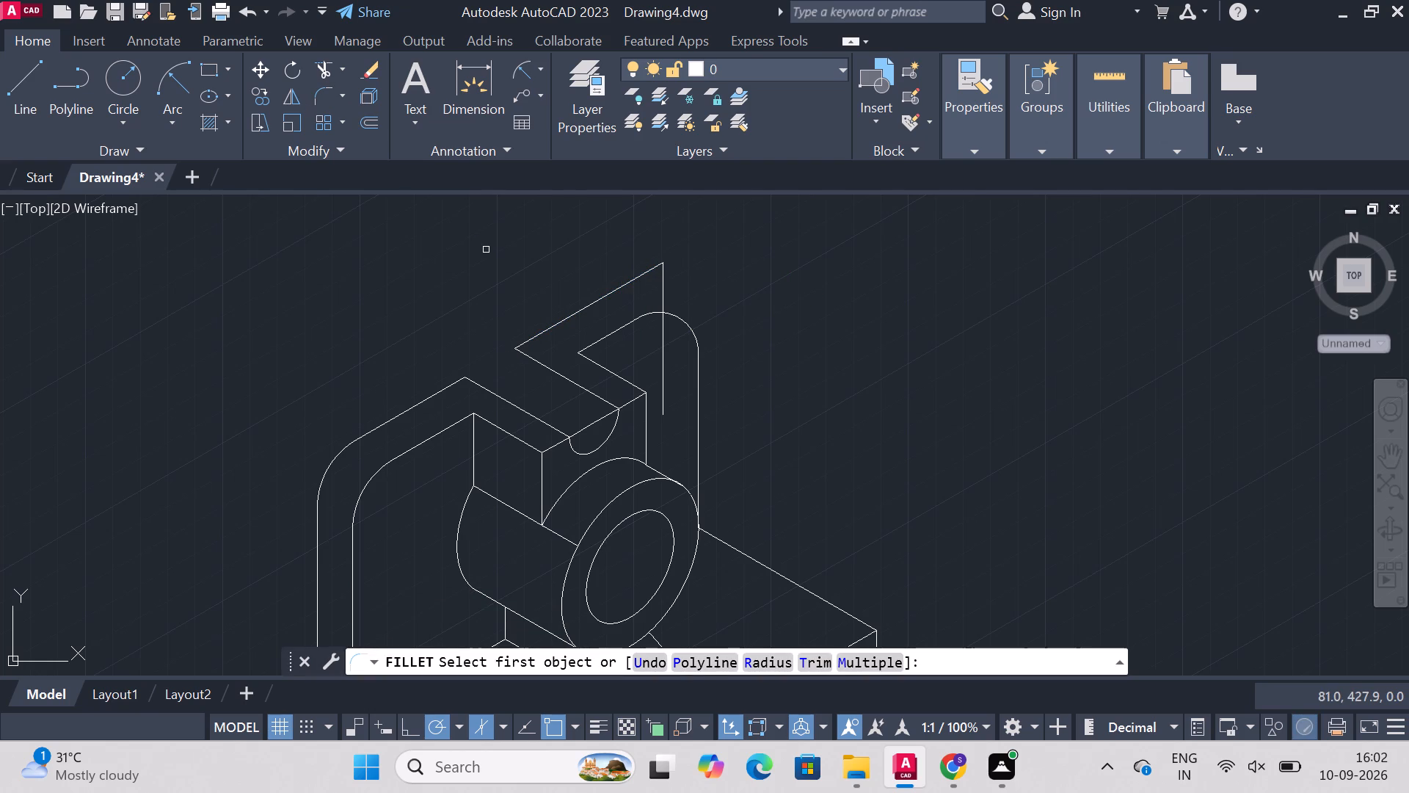
click(638, 278)
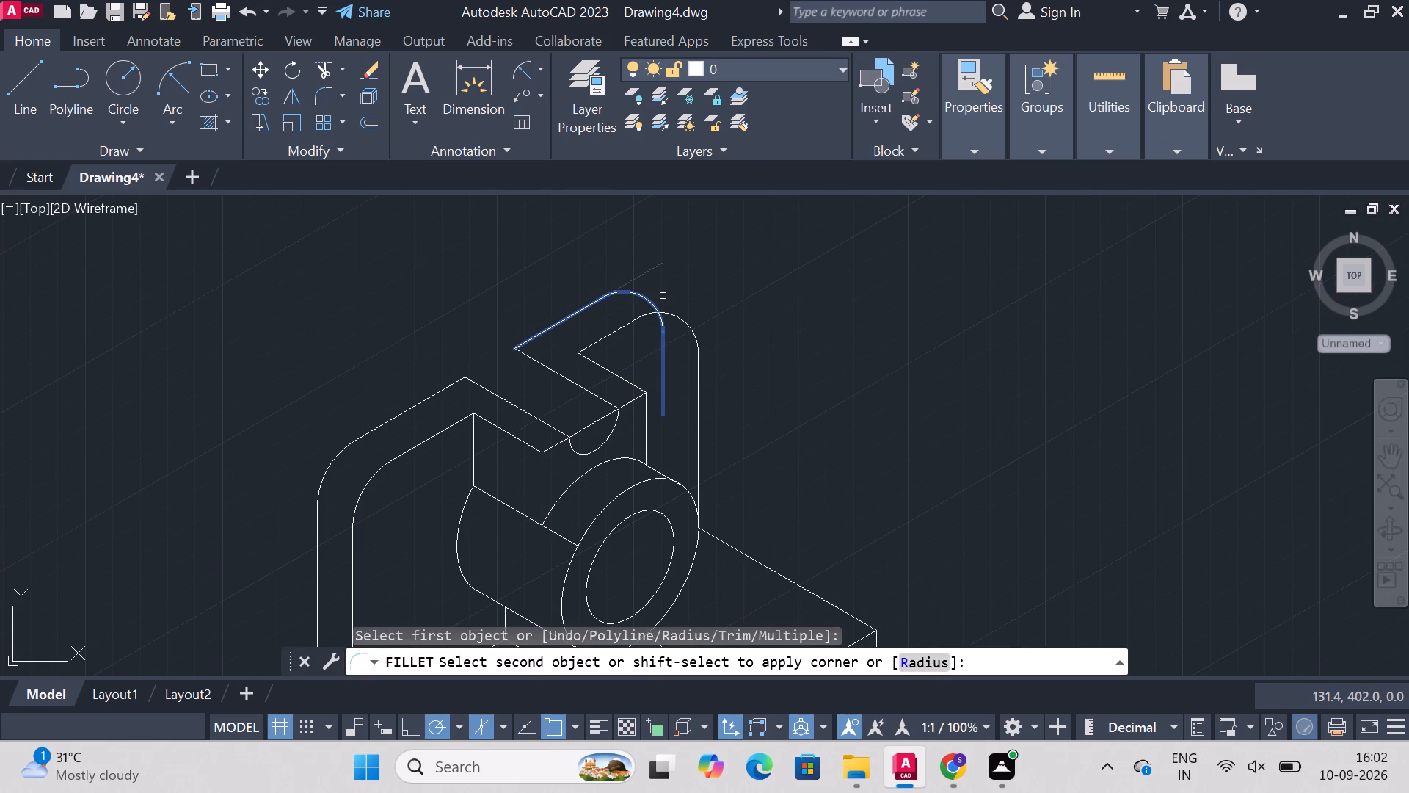
click(661, 295)
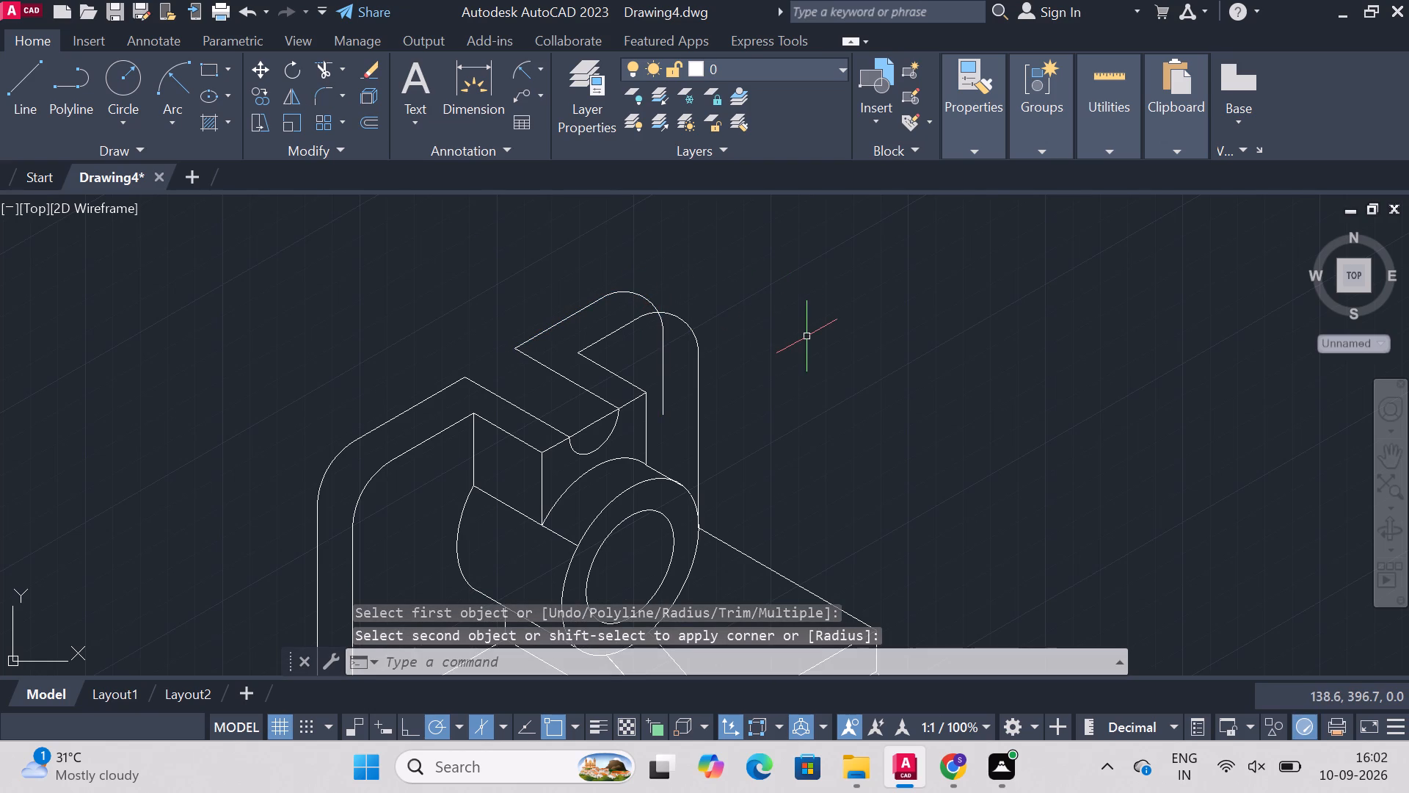
key(Escape)
Trim the rear vertical line and the rest of the rear outline hidden behind the upright's front corner arc.
text(trim)
key(Return)
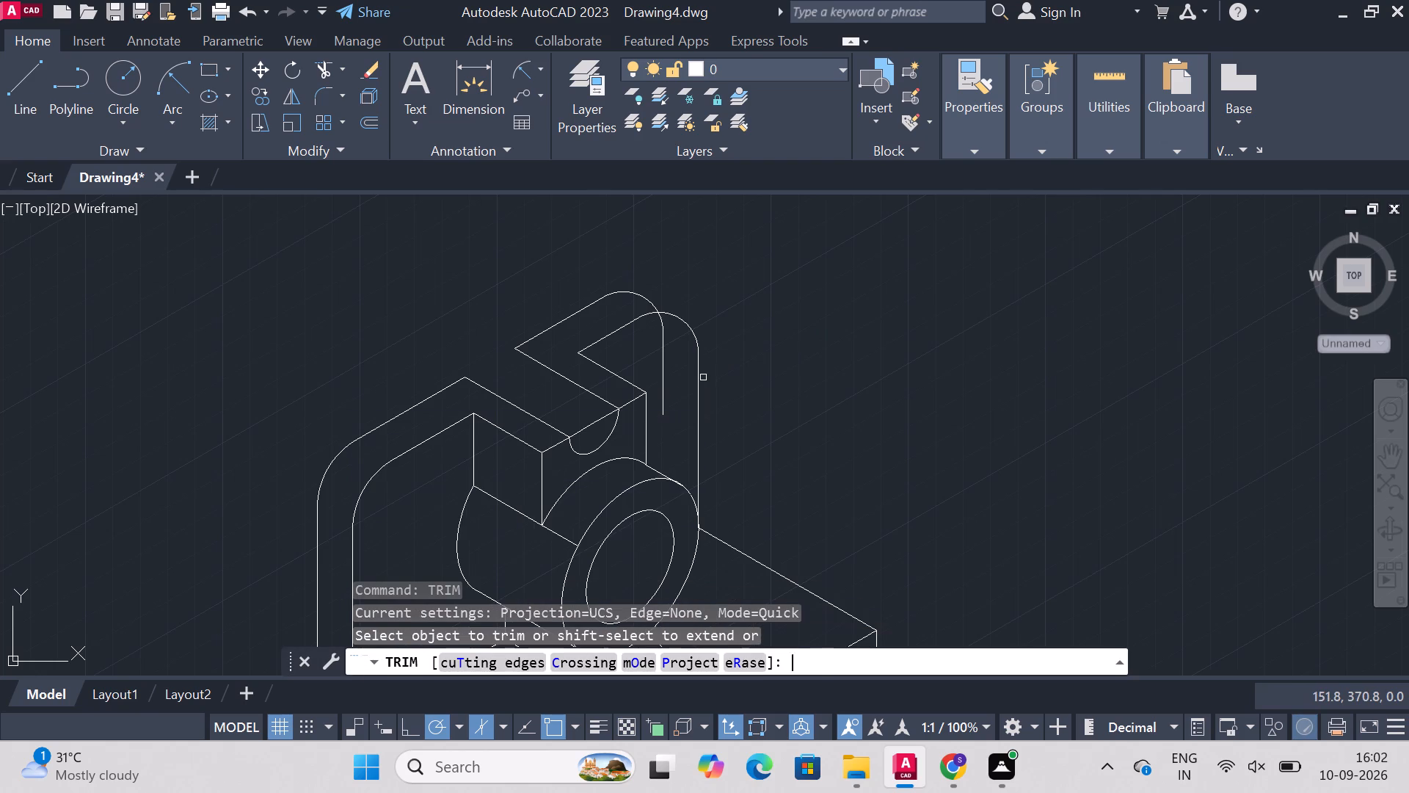
click(661, 376)
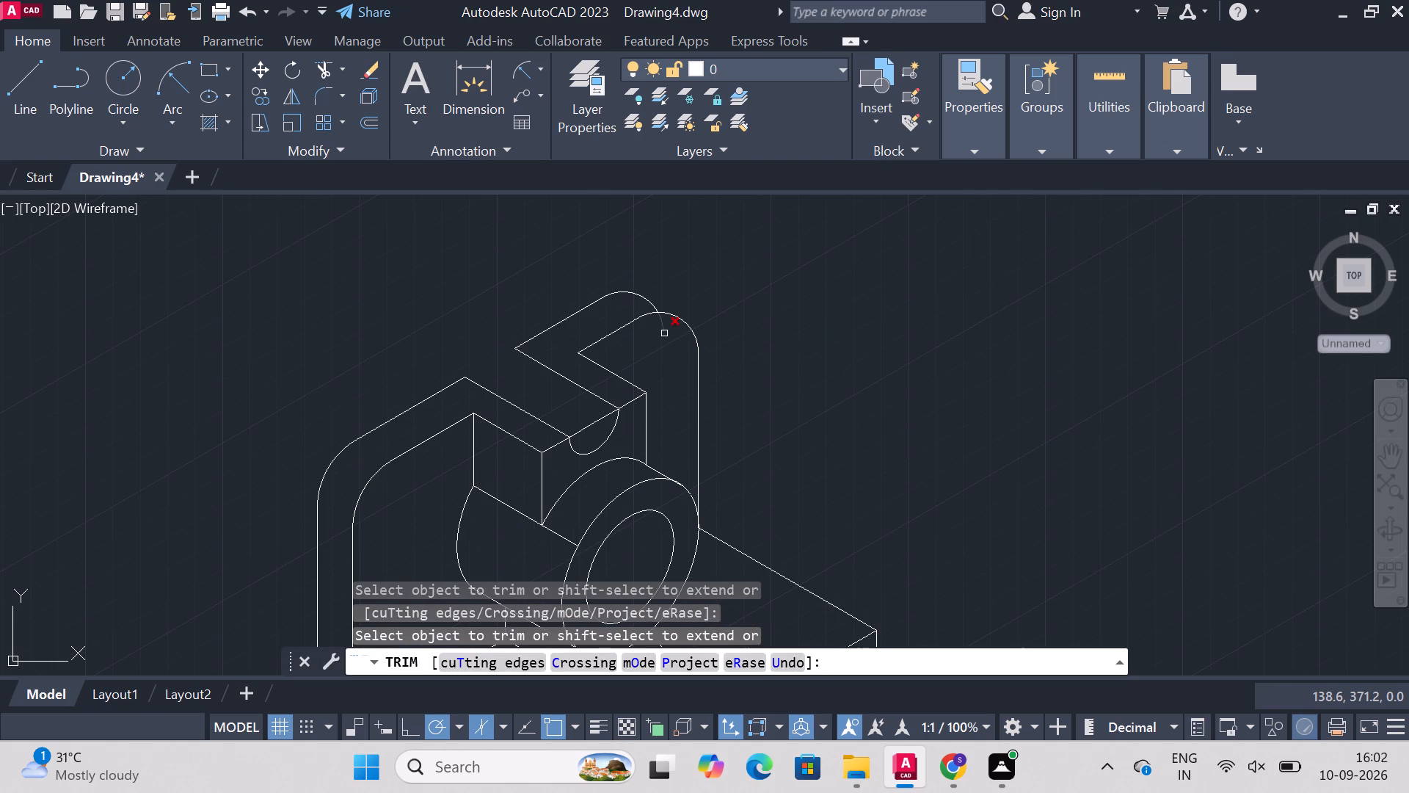
click(663, 329)
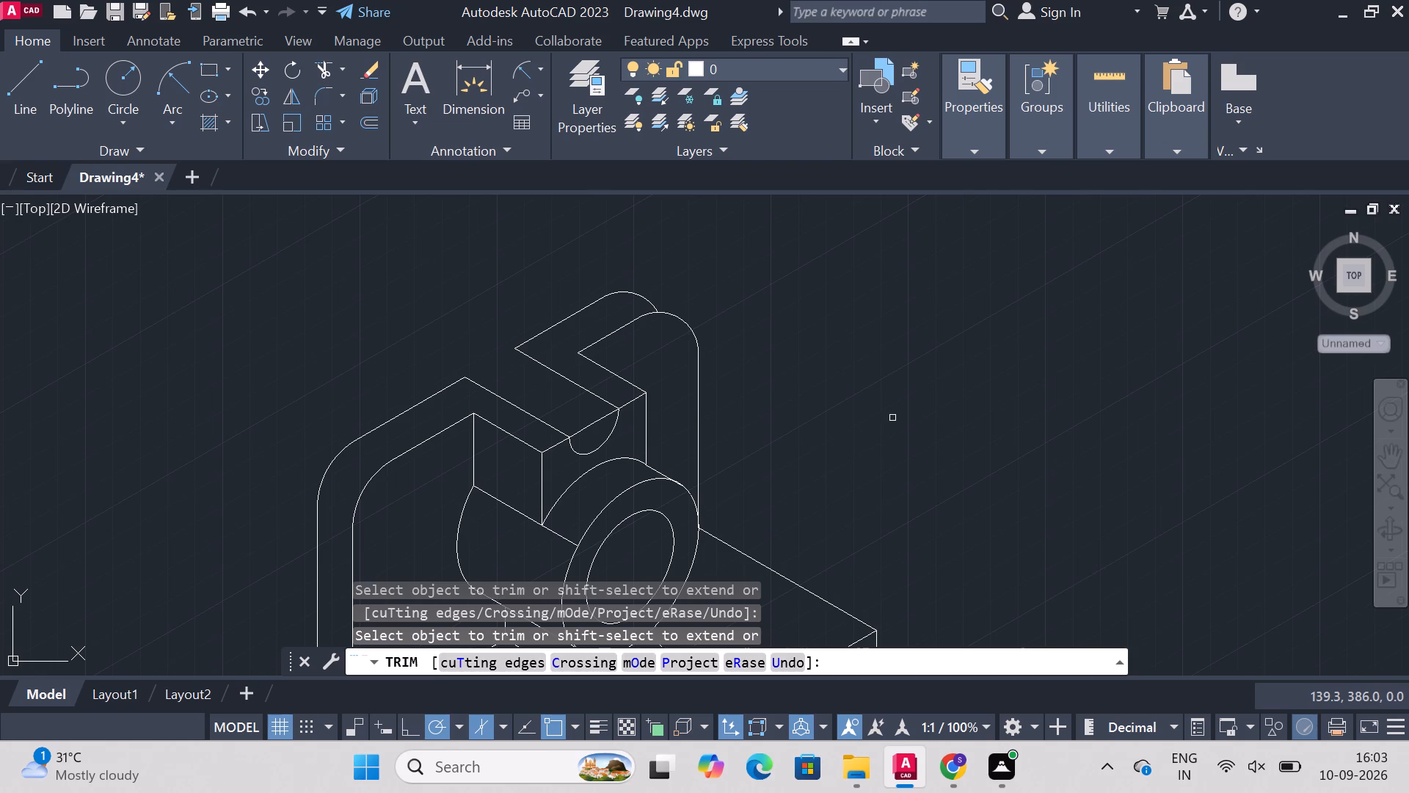
Draw a line tangent to both the rear and front corner arcs of the upright, using tangent snaps.
click(19, 94)
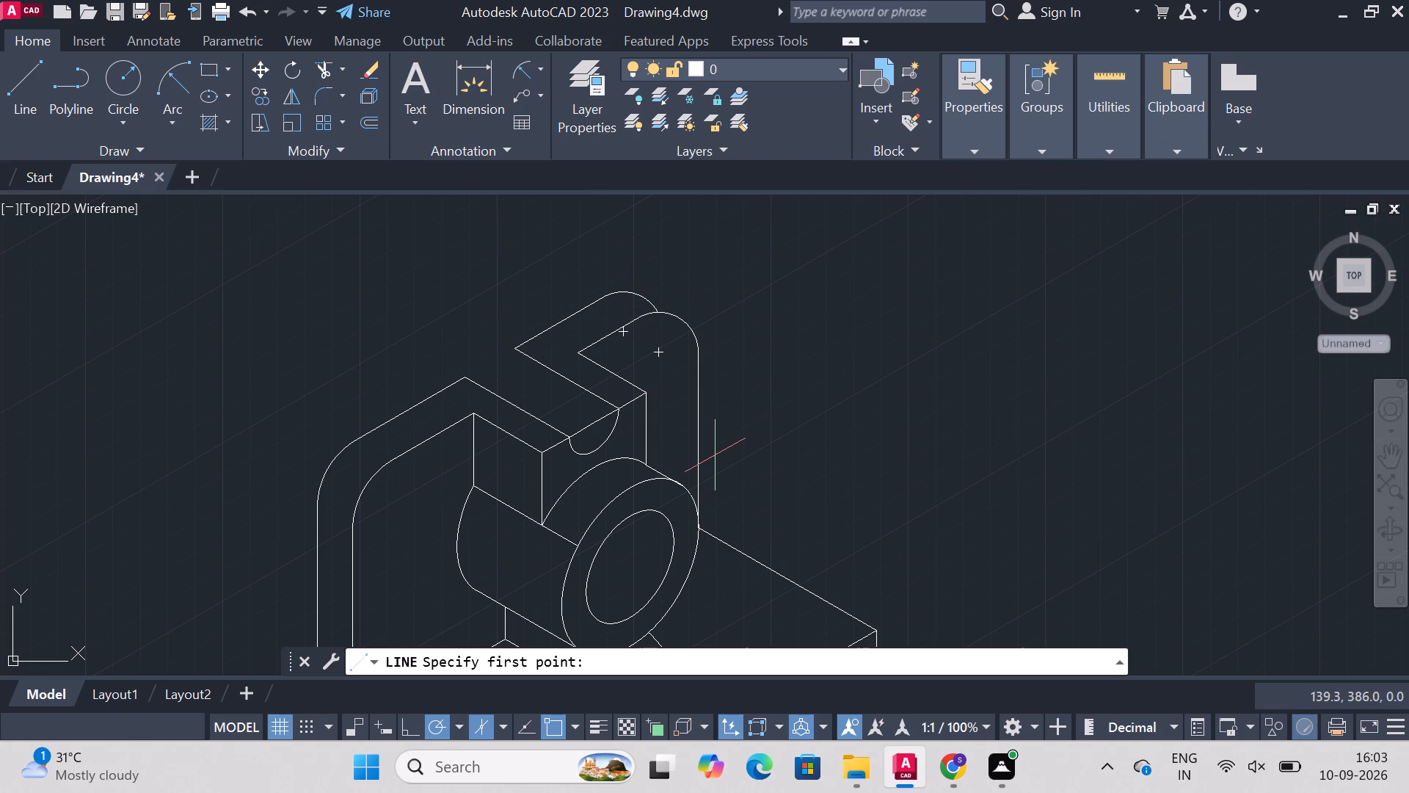
key(t)
text(an)
key(Return)
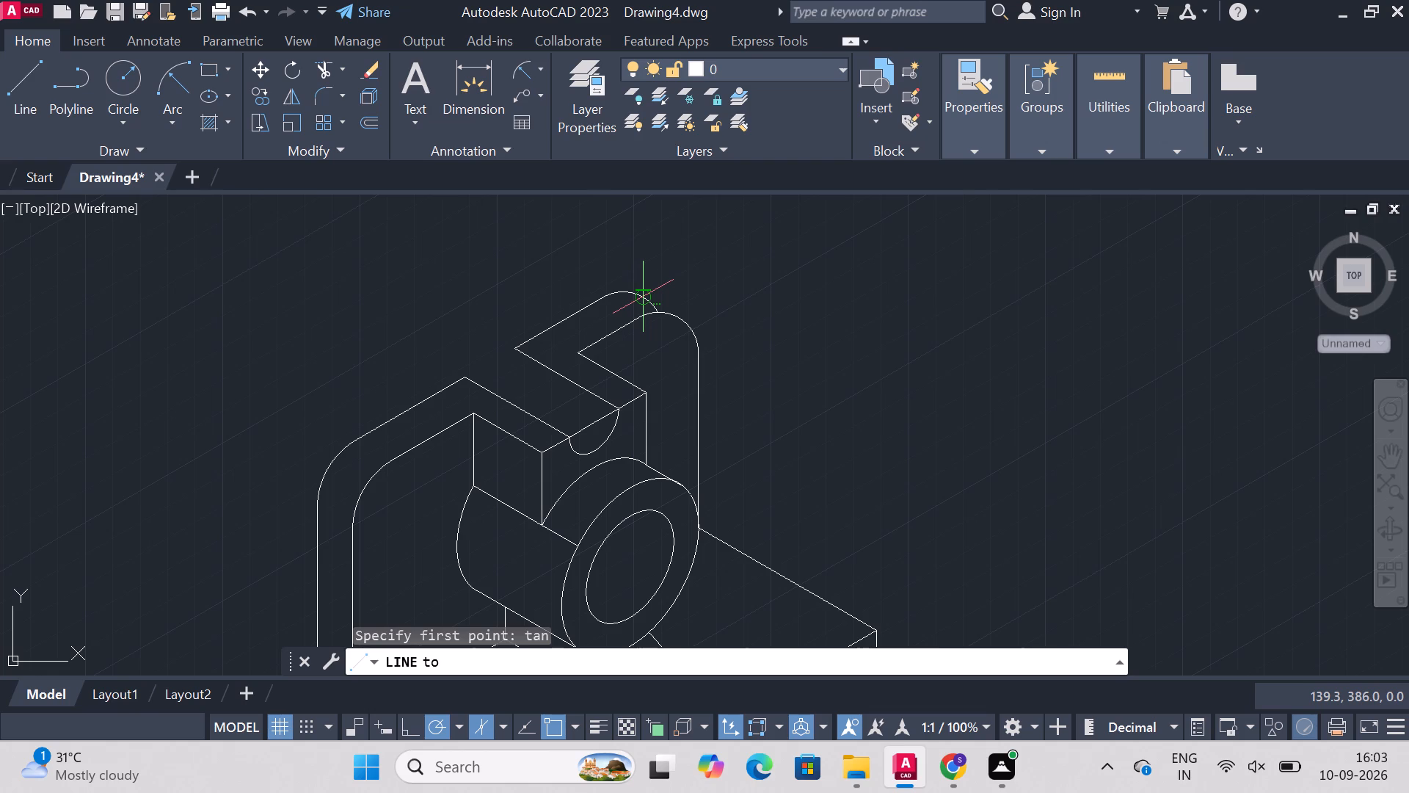
click(643, 297)
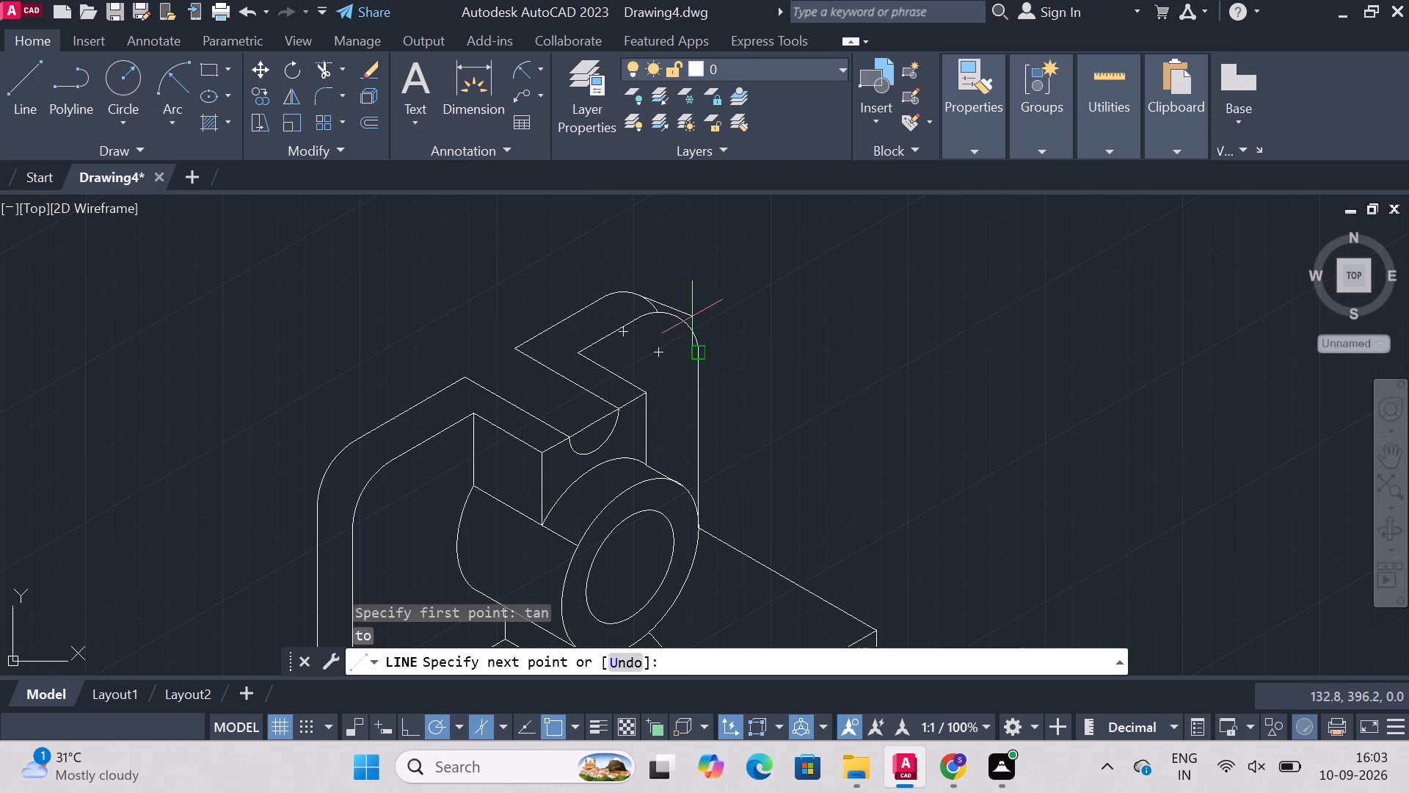
text(tan)
key(Return)
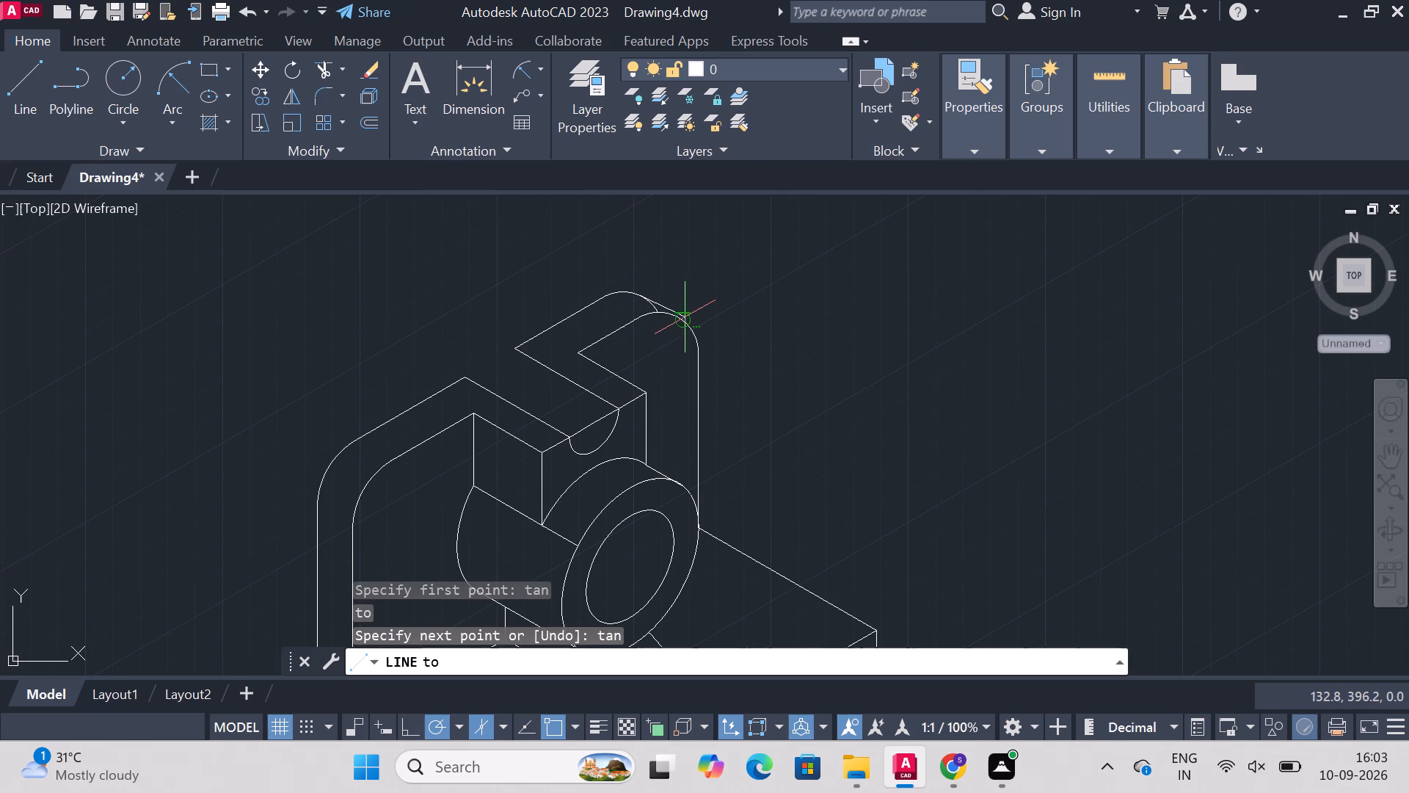
click(683, 320)
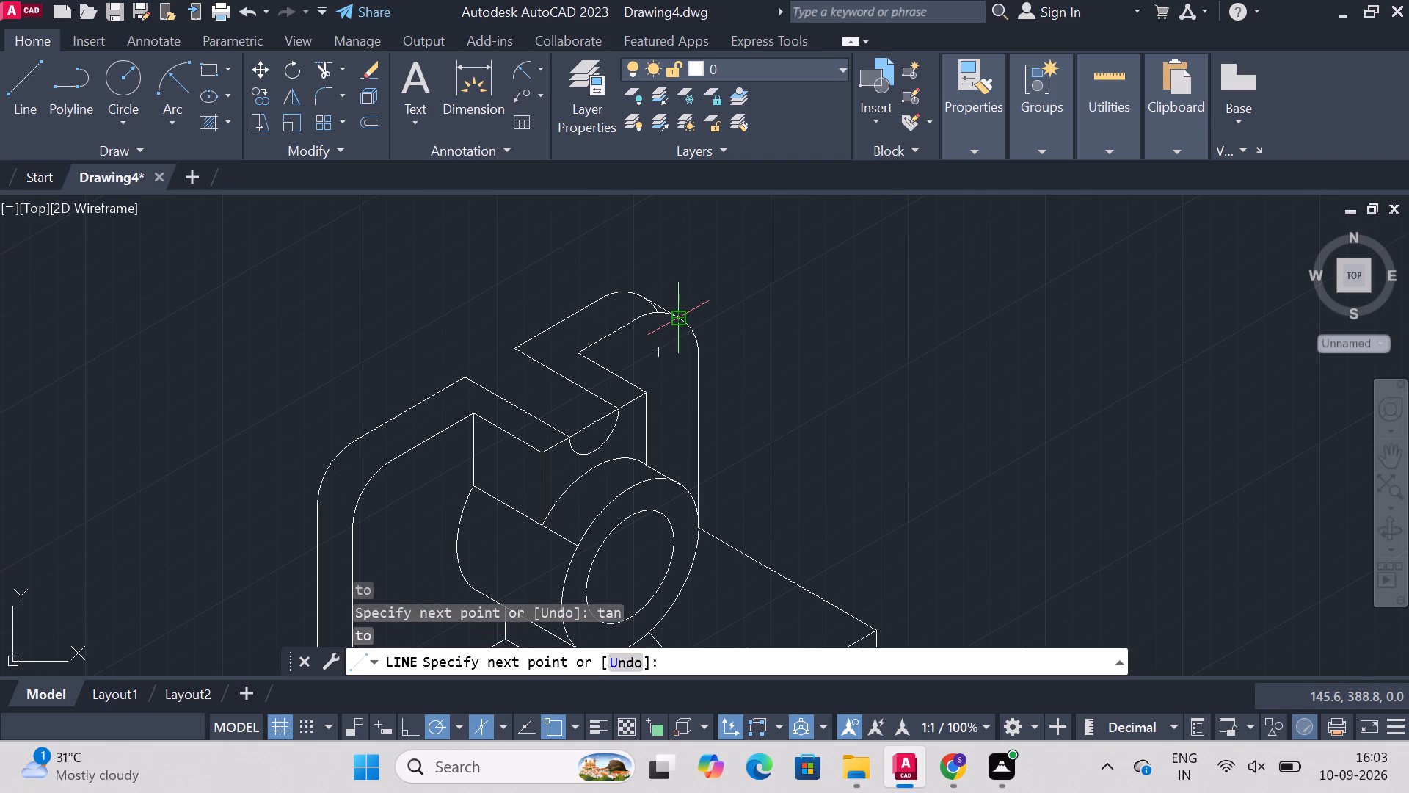
key(Escape)
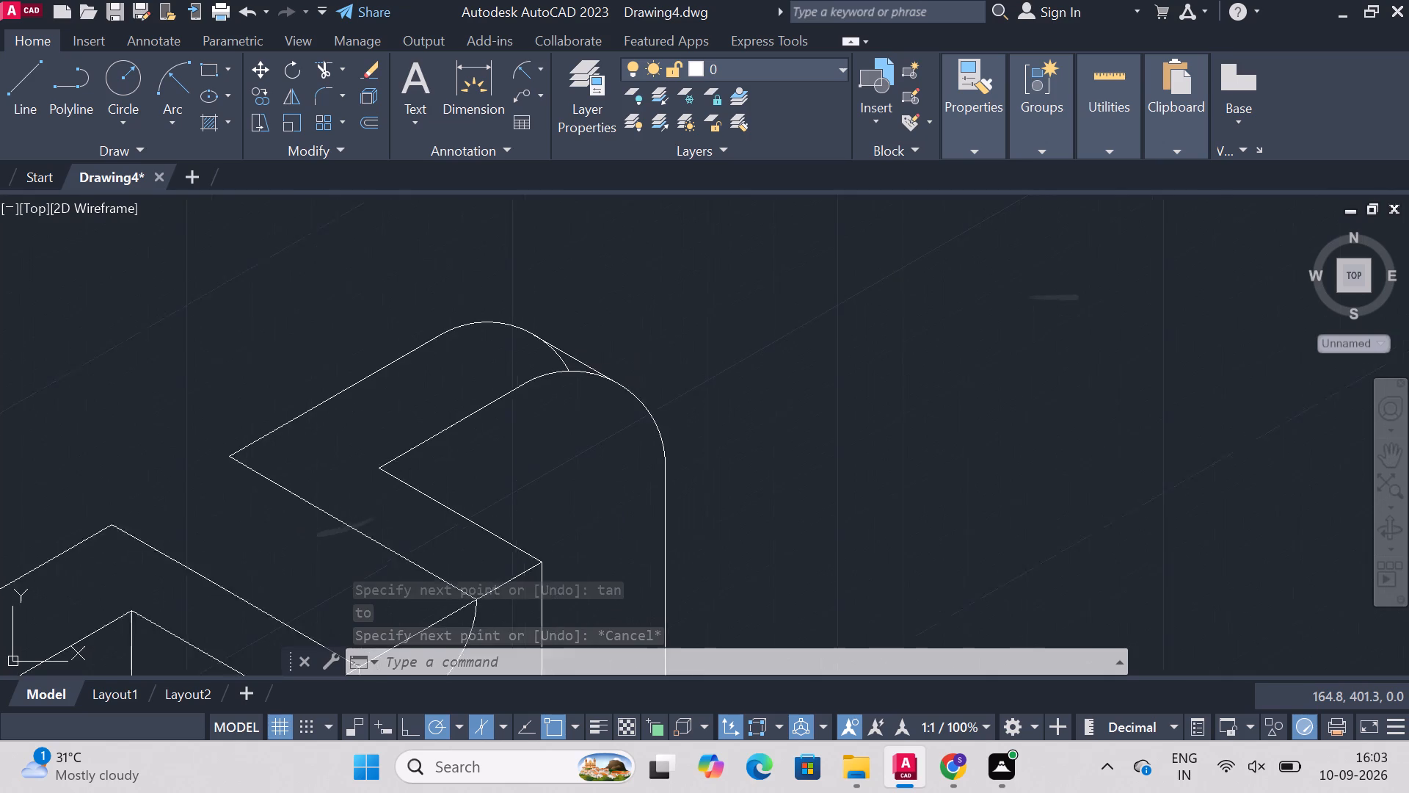
Trim the piece of the rear corner arc that extends below the tangent line.
text(trim)
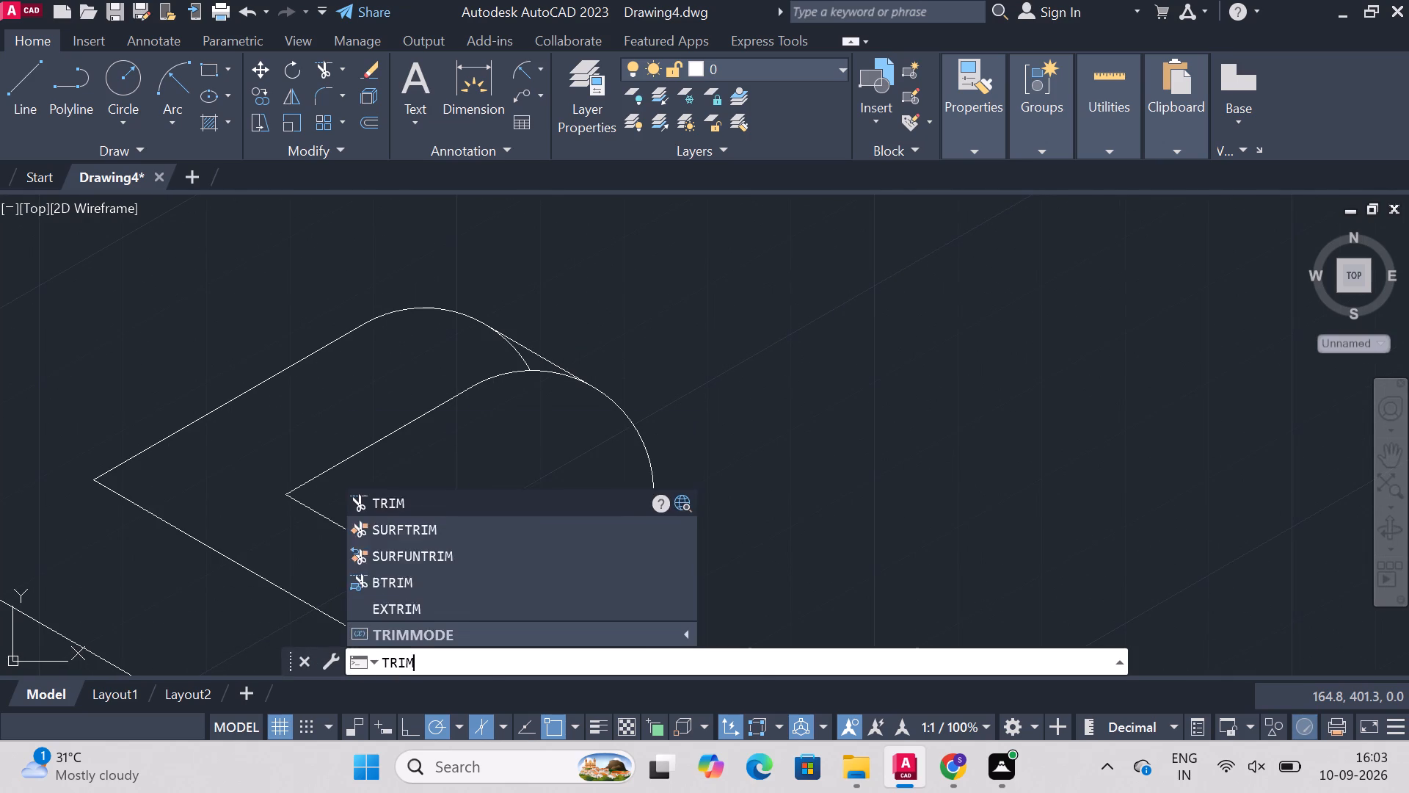
key(Return)
click(525, 359)
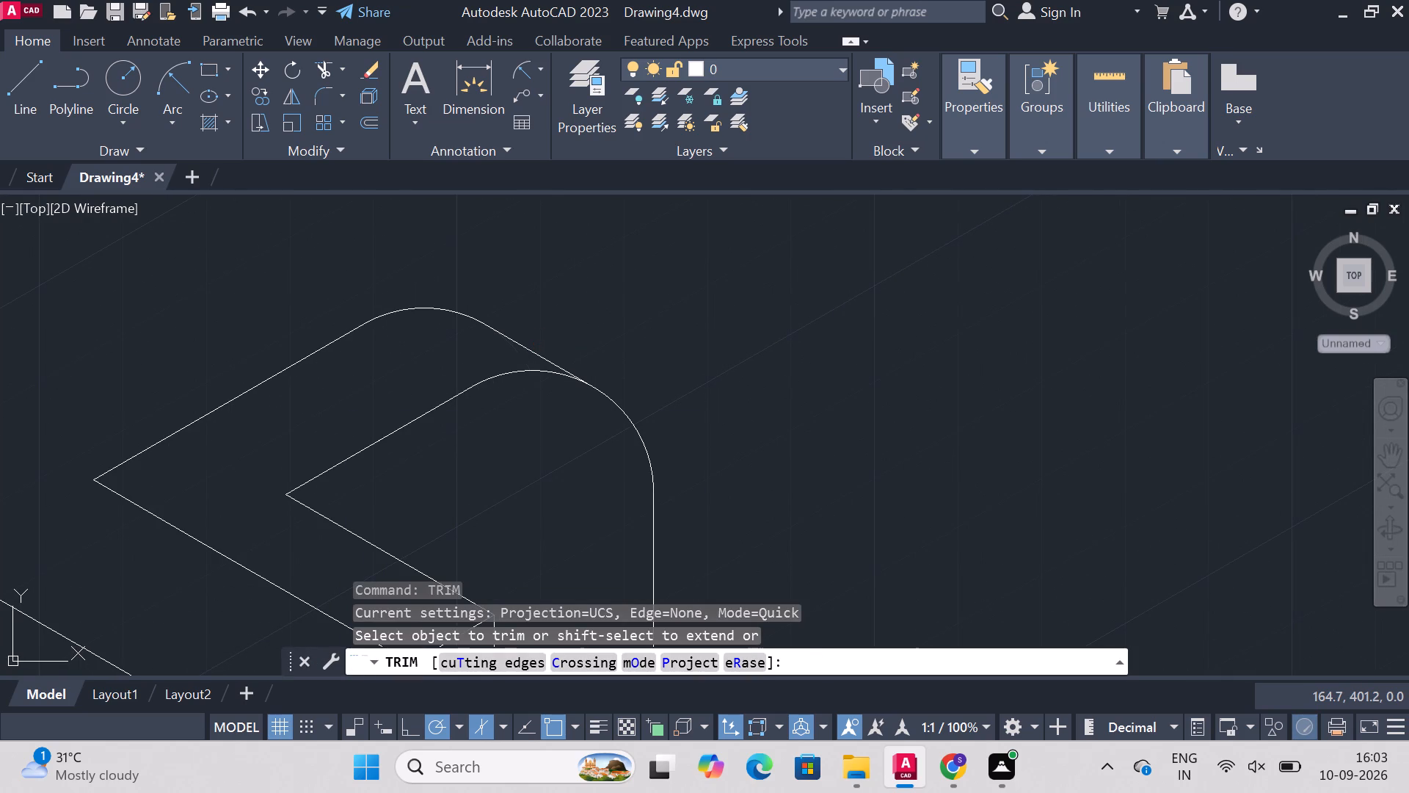
key(Escape)
key(Escape)
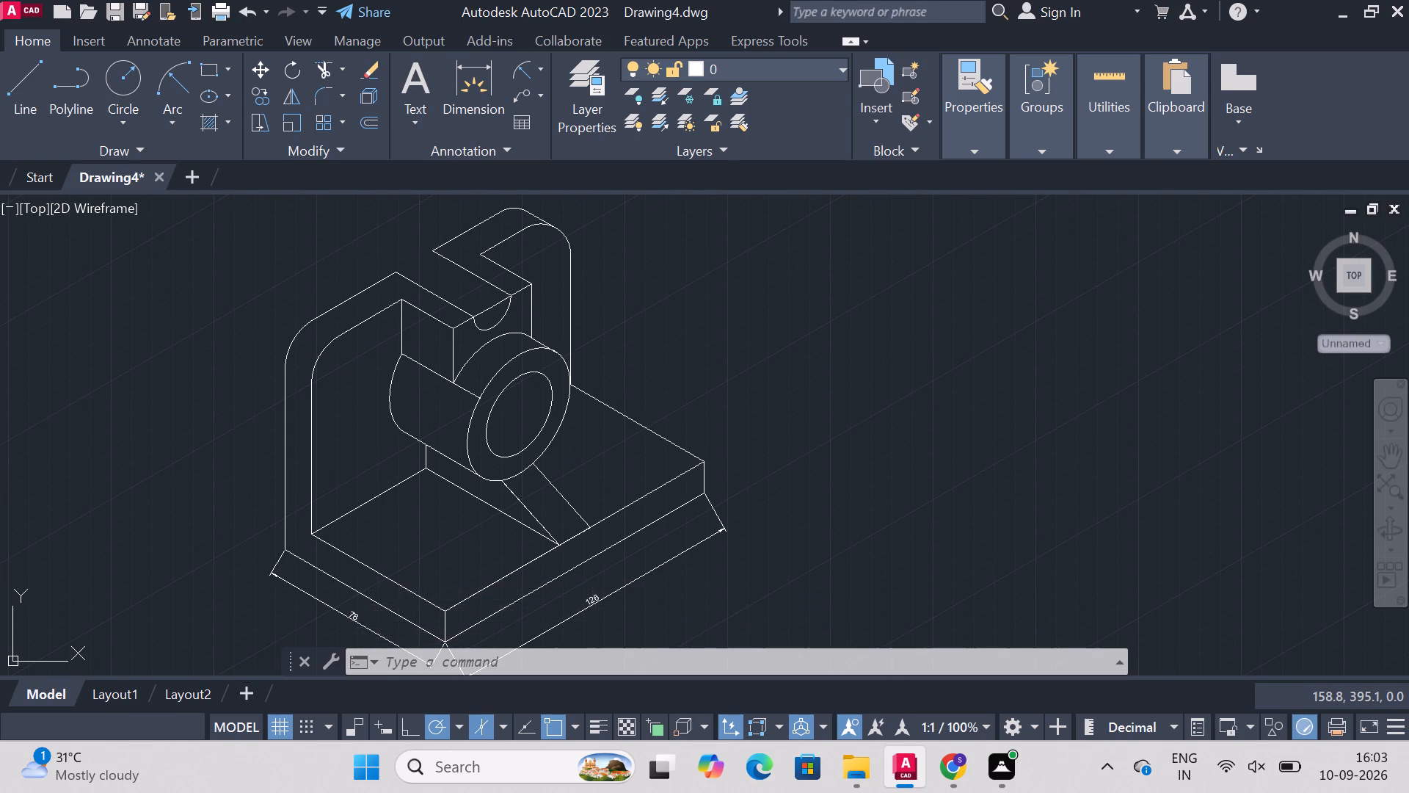
Delete the two short line segments closing the top of the semicircular notch in the upright.
click(490, 308)
key(Delete)
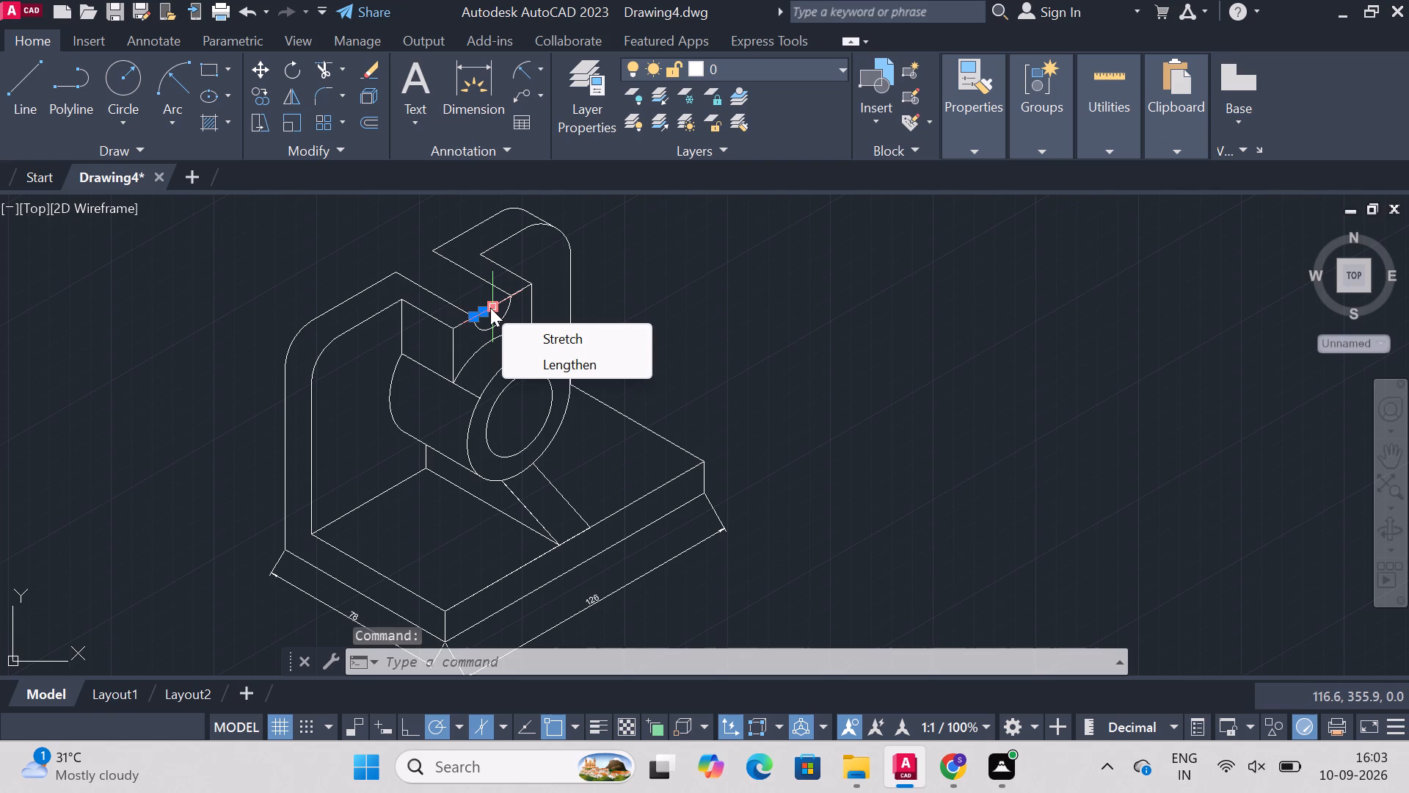
key(Escape)
key(Delete)
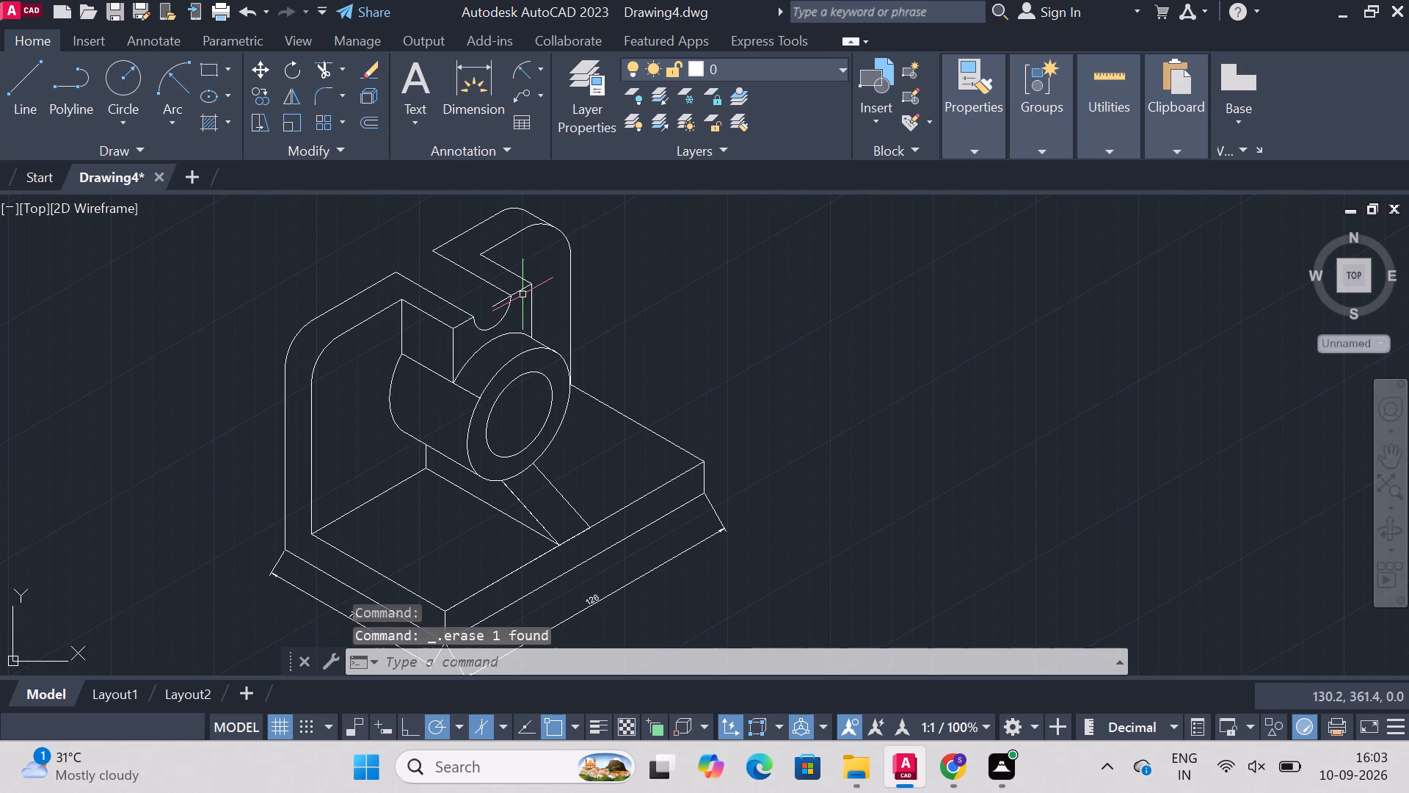
click(501, 303)
key(Delete)
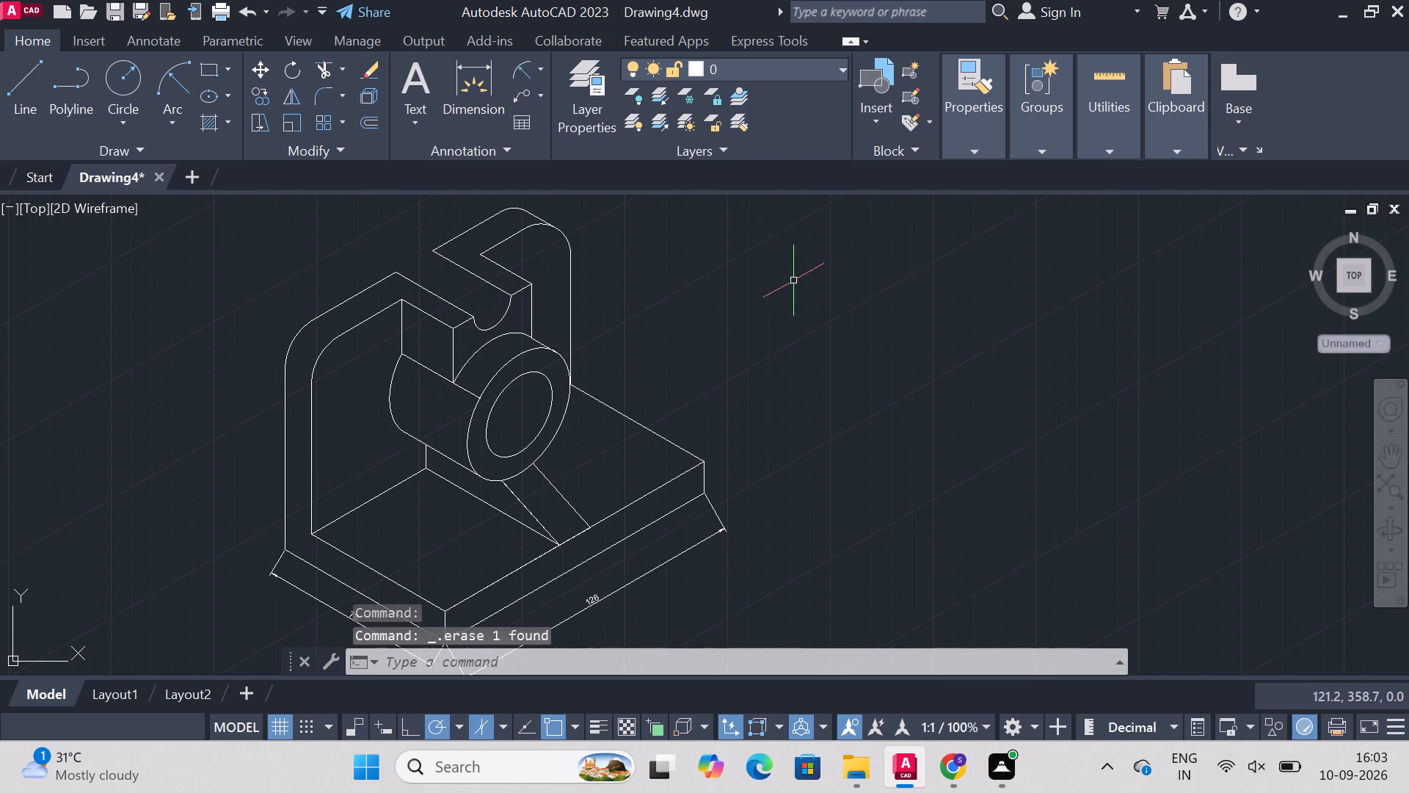
key(Escape)
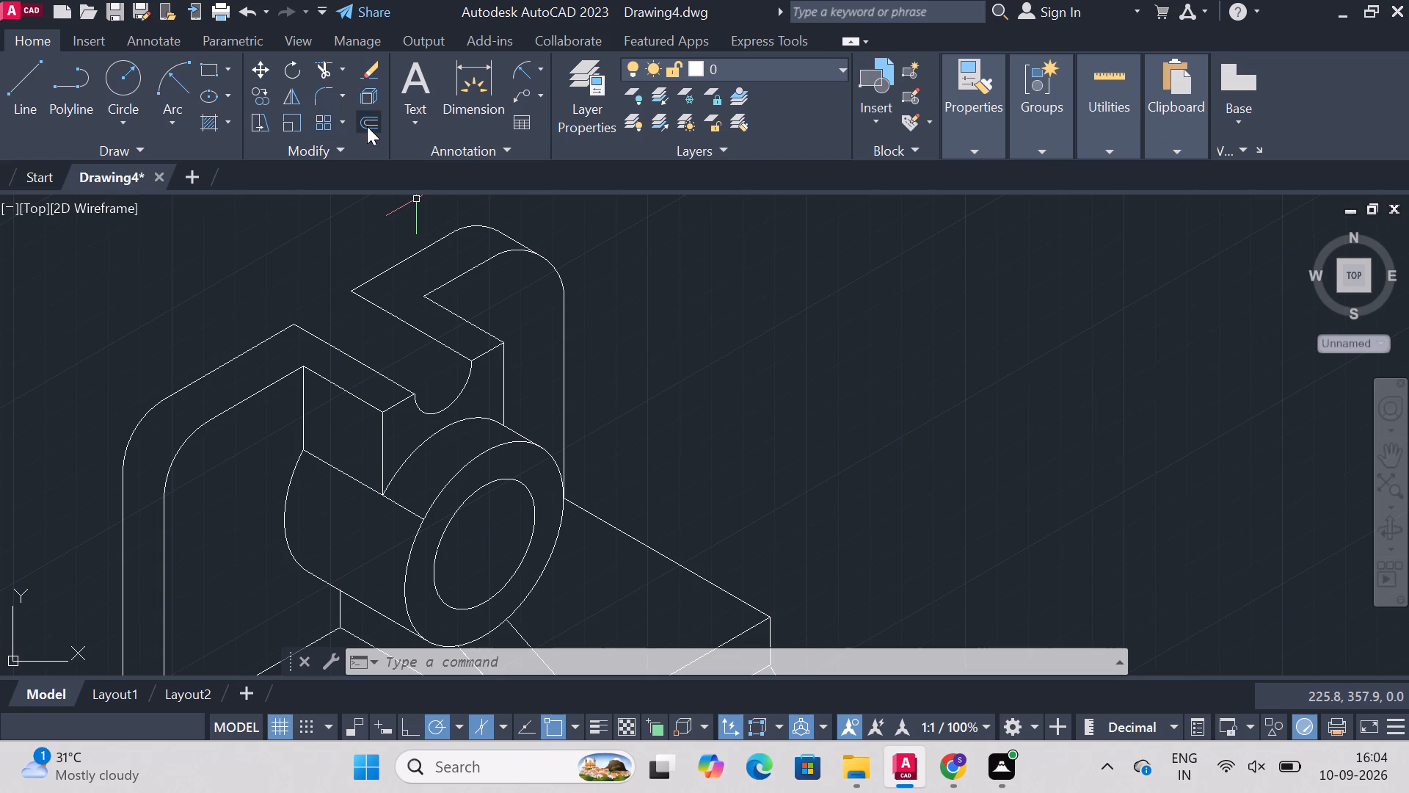
Draw an isocircle of diameter 18 centred on the upper front corner of the notch edge beside the upright's rounded corner.
text(el)
key(Return)
text(iso)
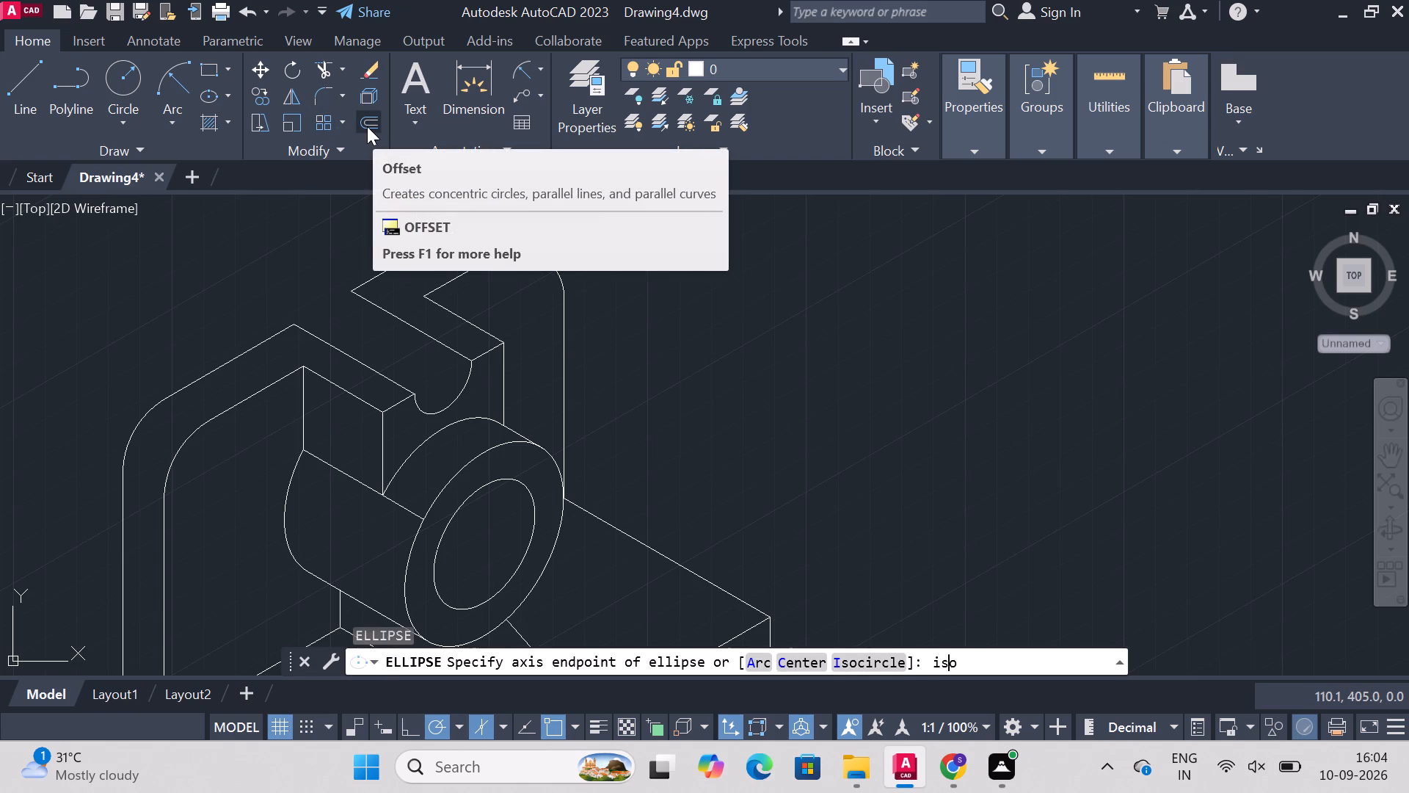
key(Return)
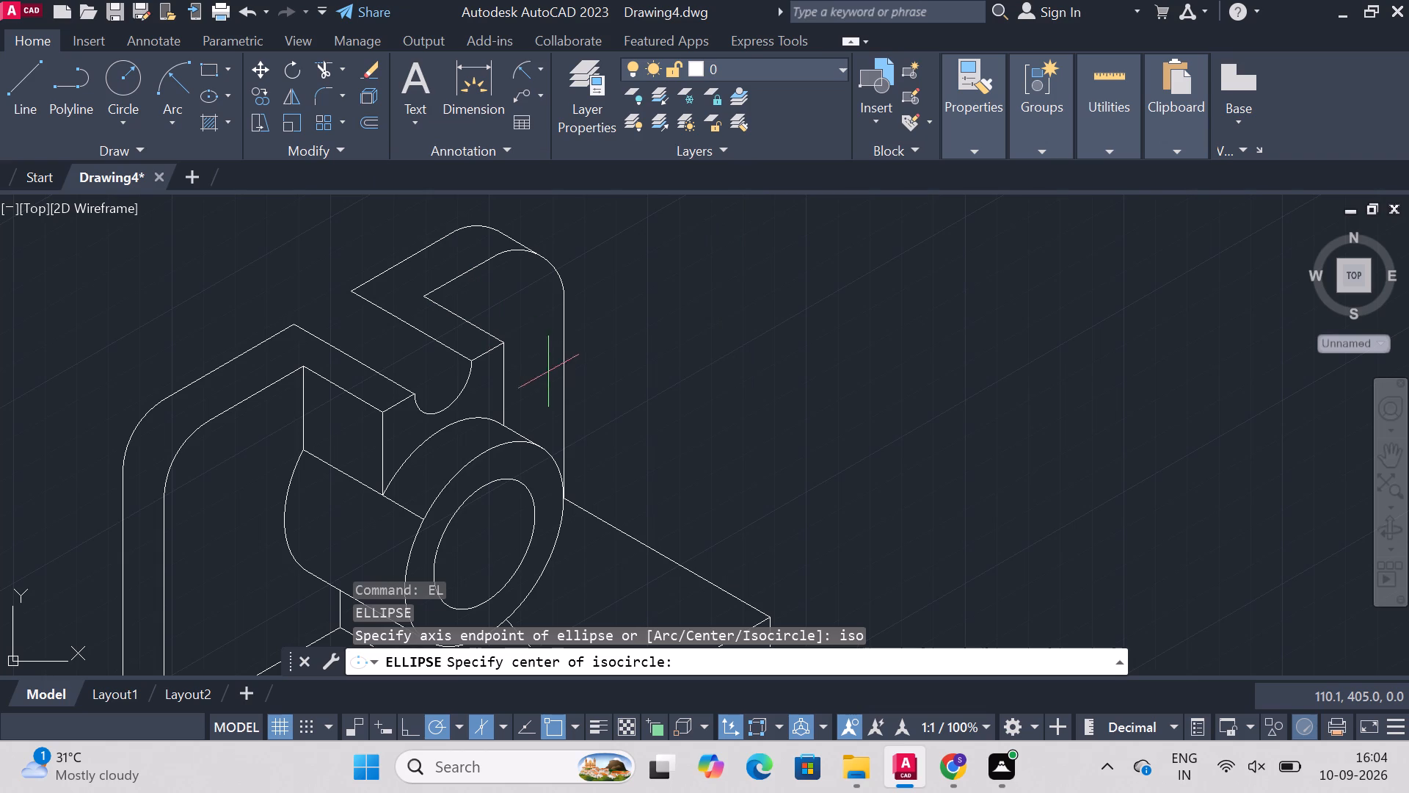
click(501, 342)
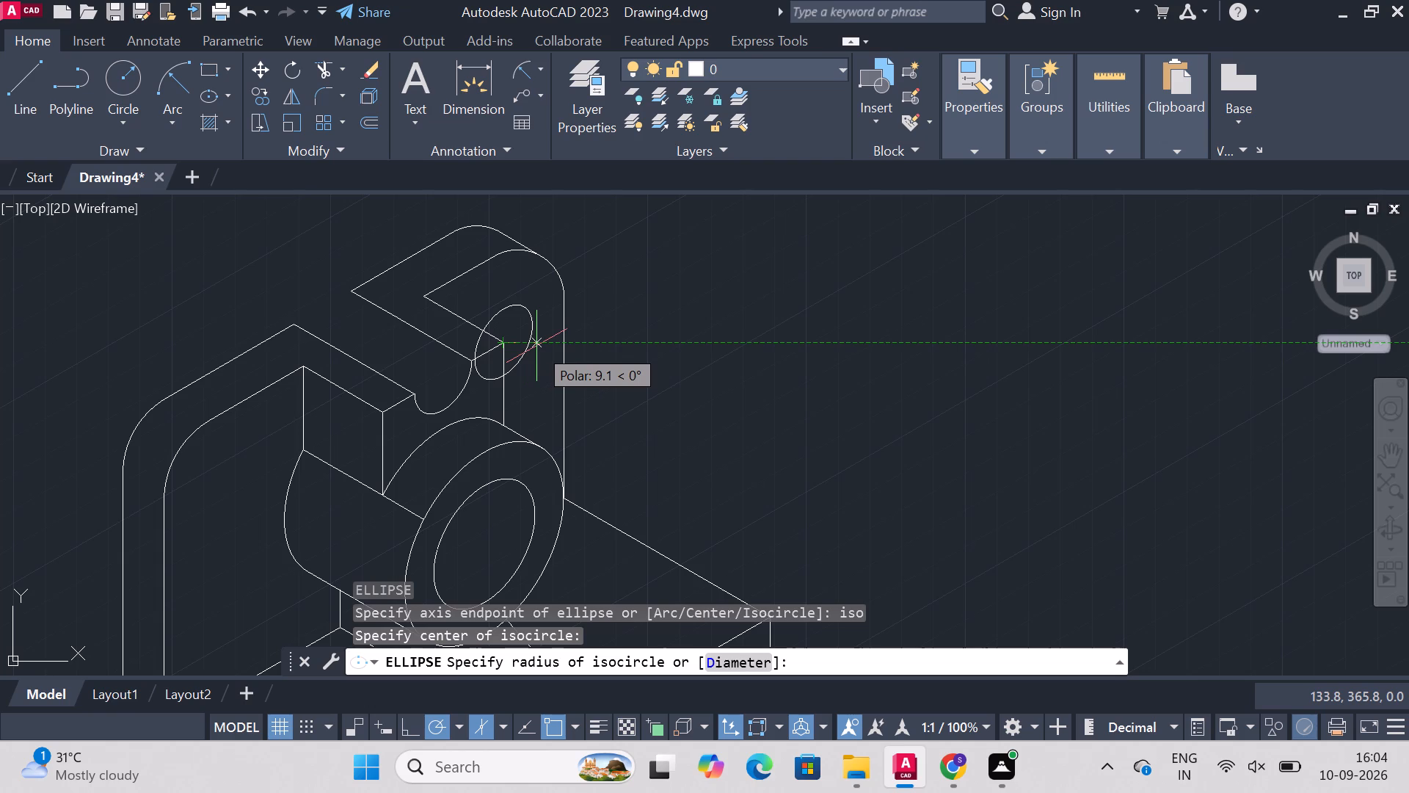
key(d)
key(Return)
text(18)
key(Return)
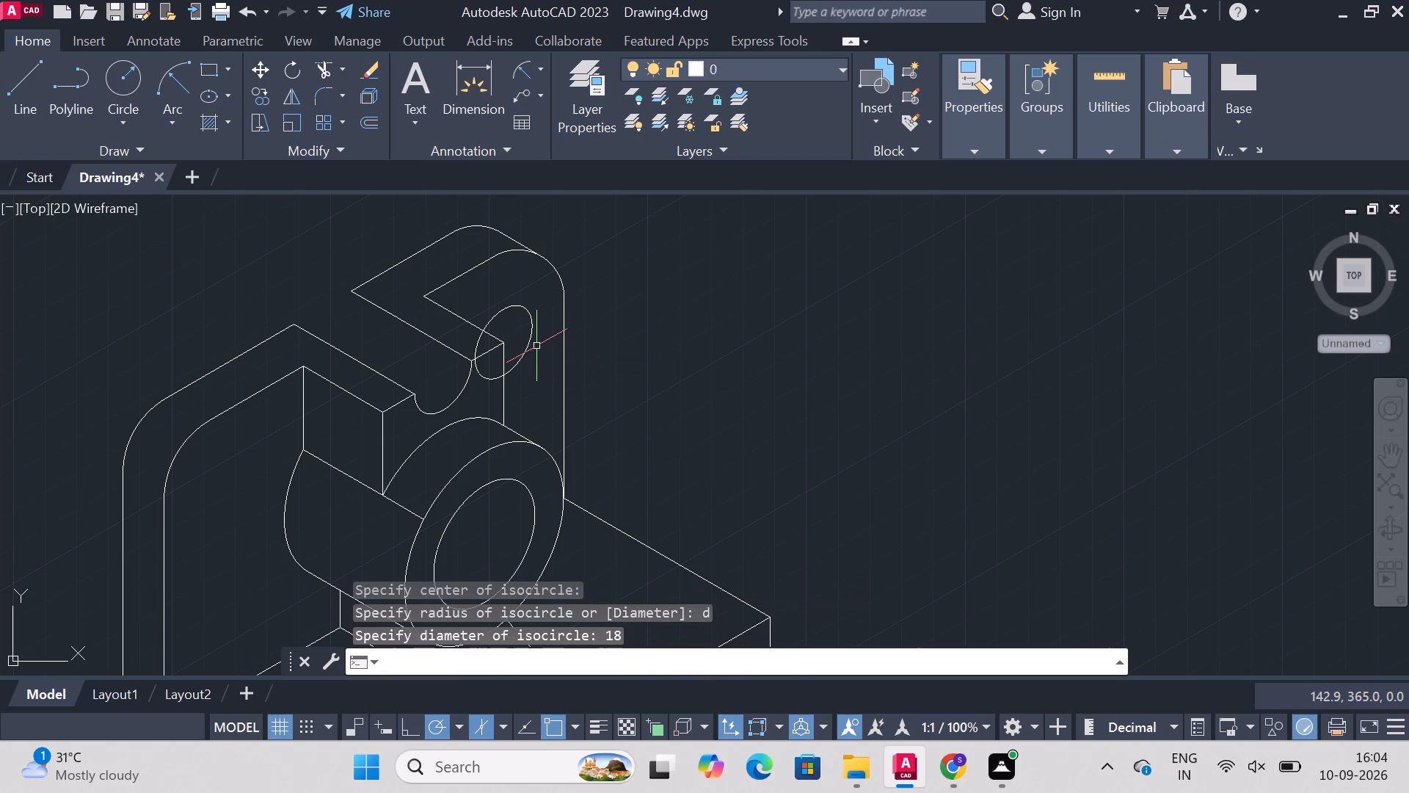
key(Escape)
Trim the parts of the 18-diameter isocircle that extend across the notch opening, keeping the arc on the upright's front face.
text(trim)
key(Return)
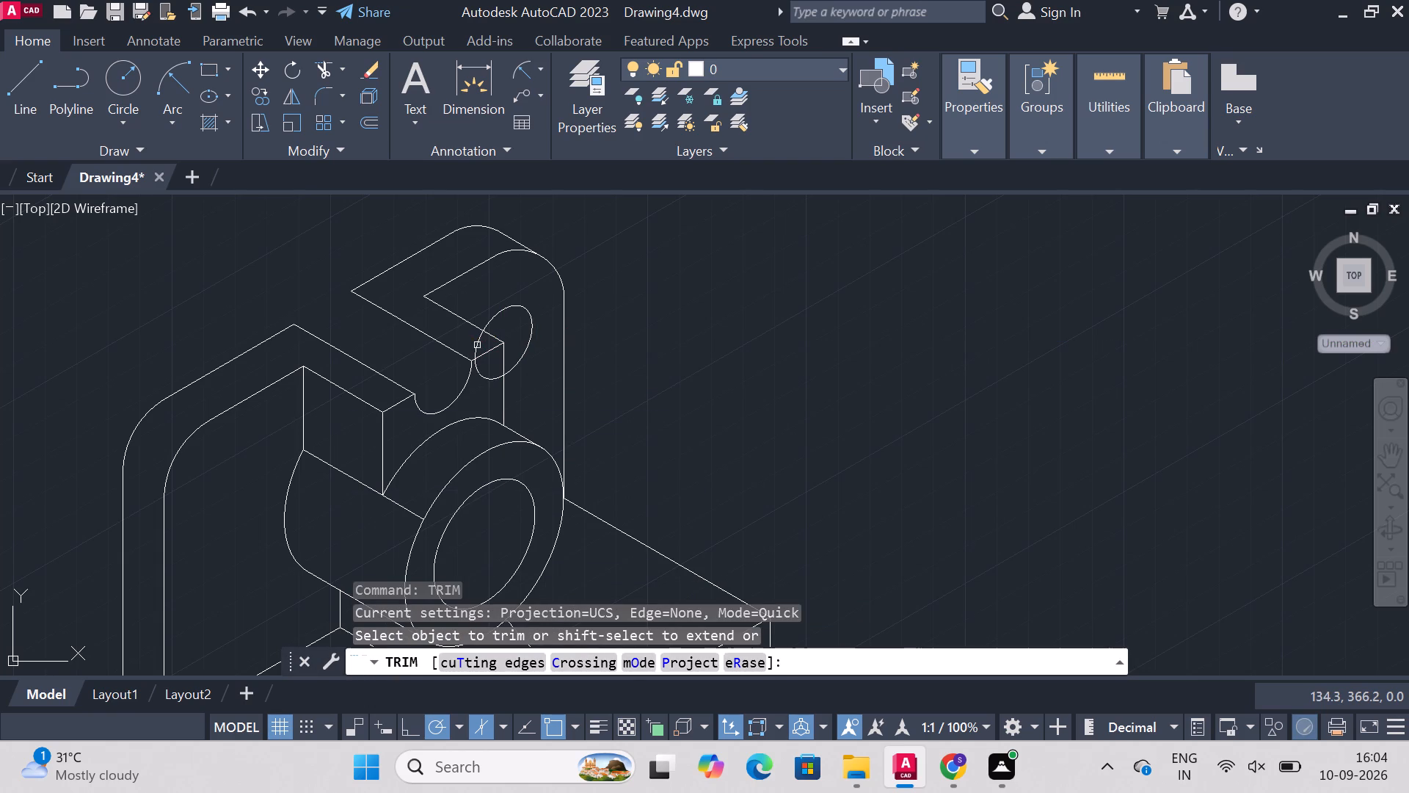
click(478, 339)
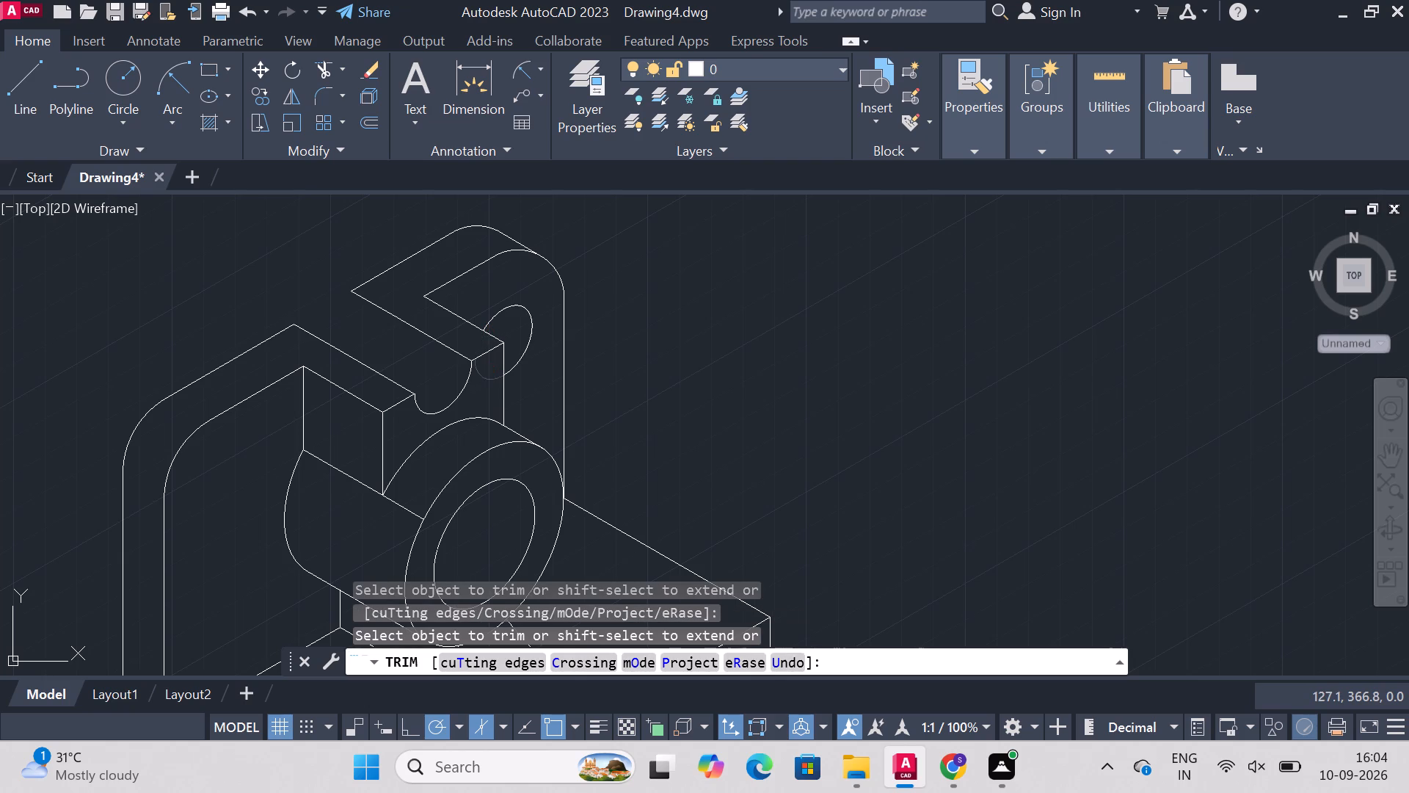
click(483, 378)
key(Escape)
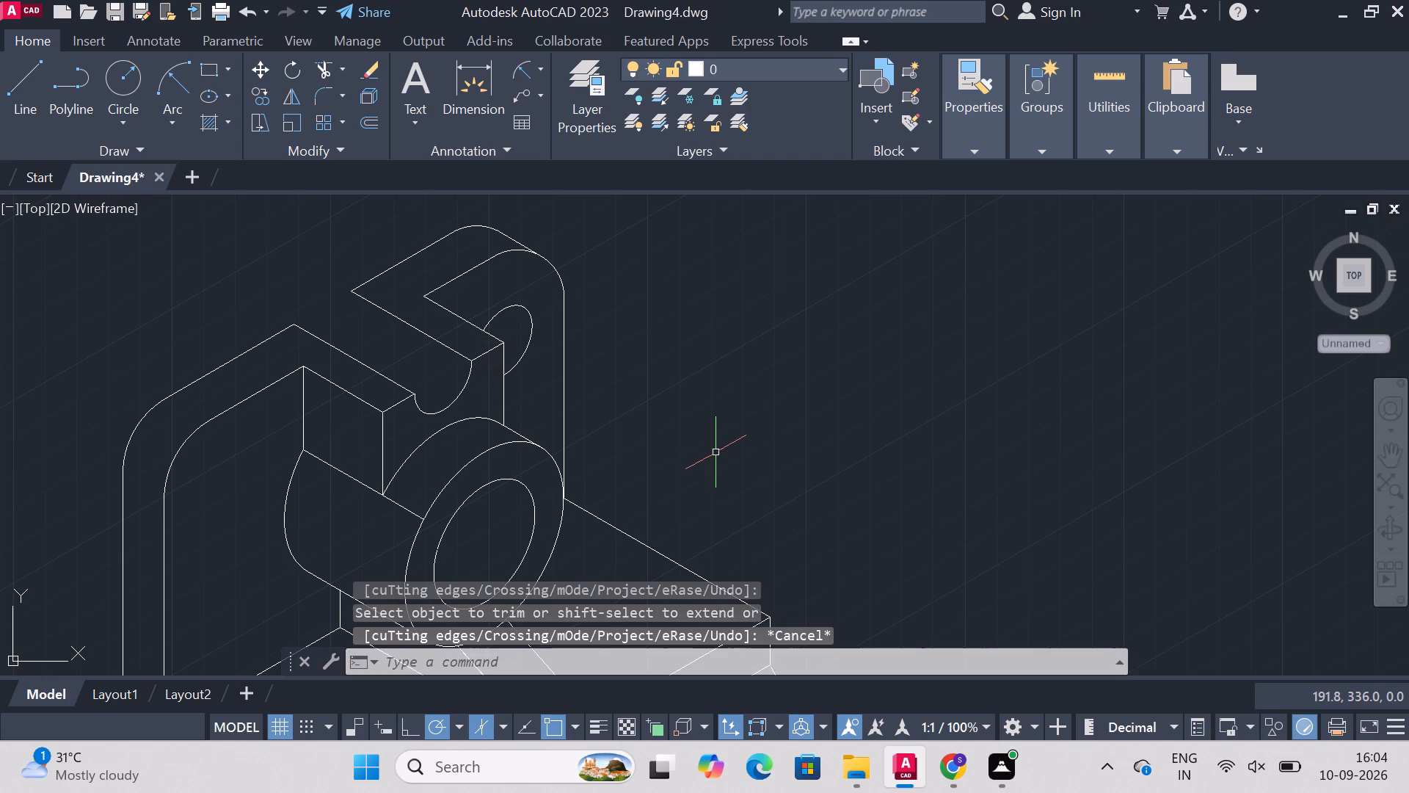
Draw a vertical construction line 25 long downward from the upper end of the front corner arc opposite the notched corner.
text(line)
key(Return)
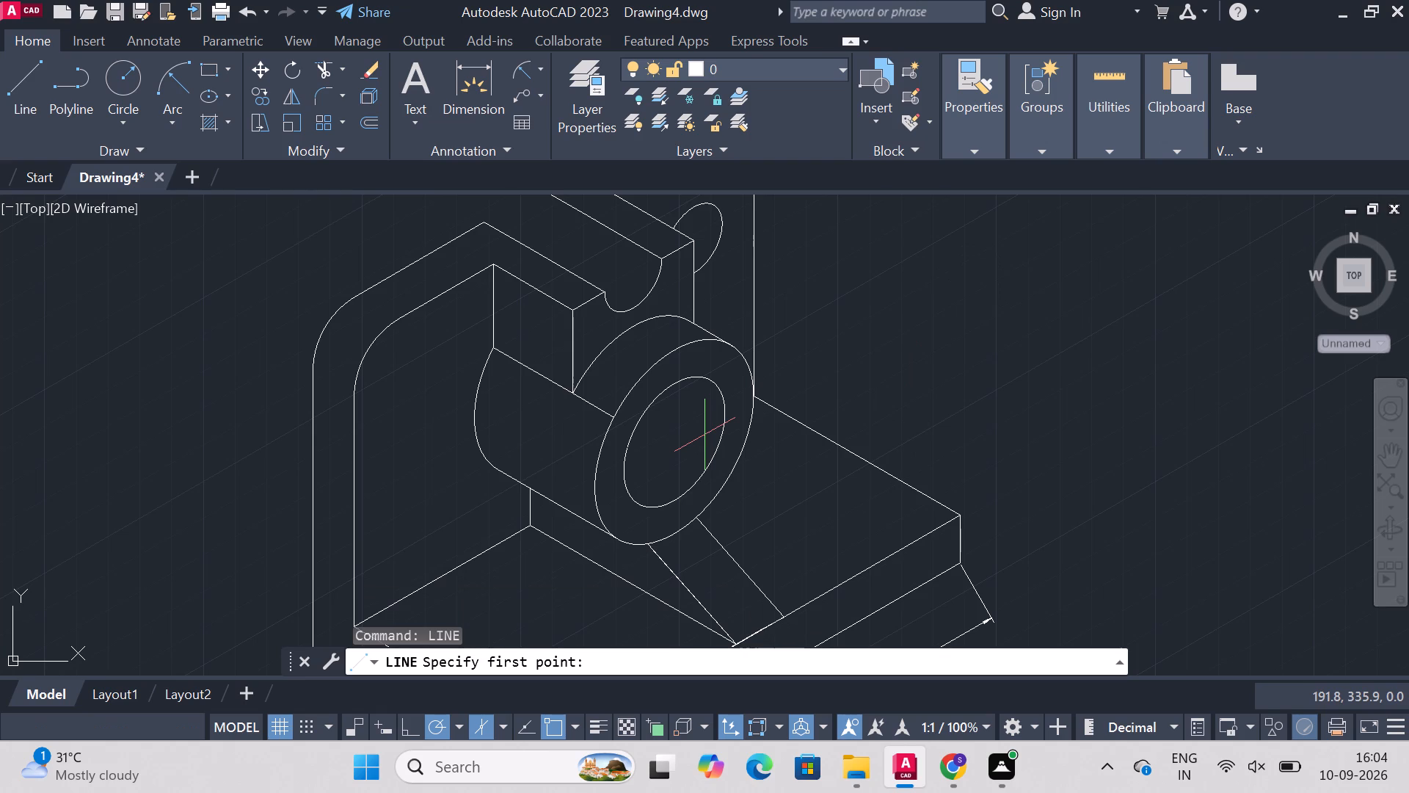
click(403, 316)
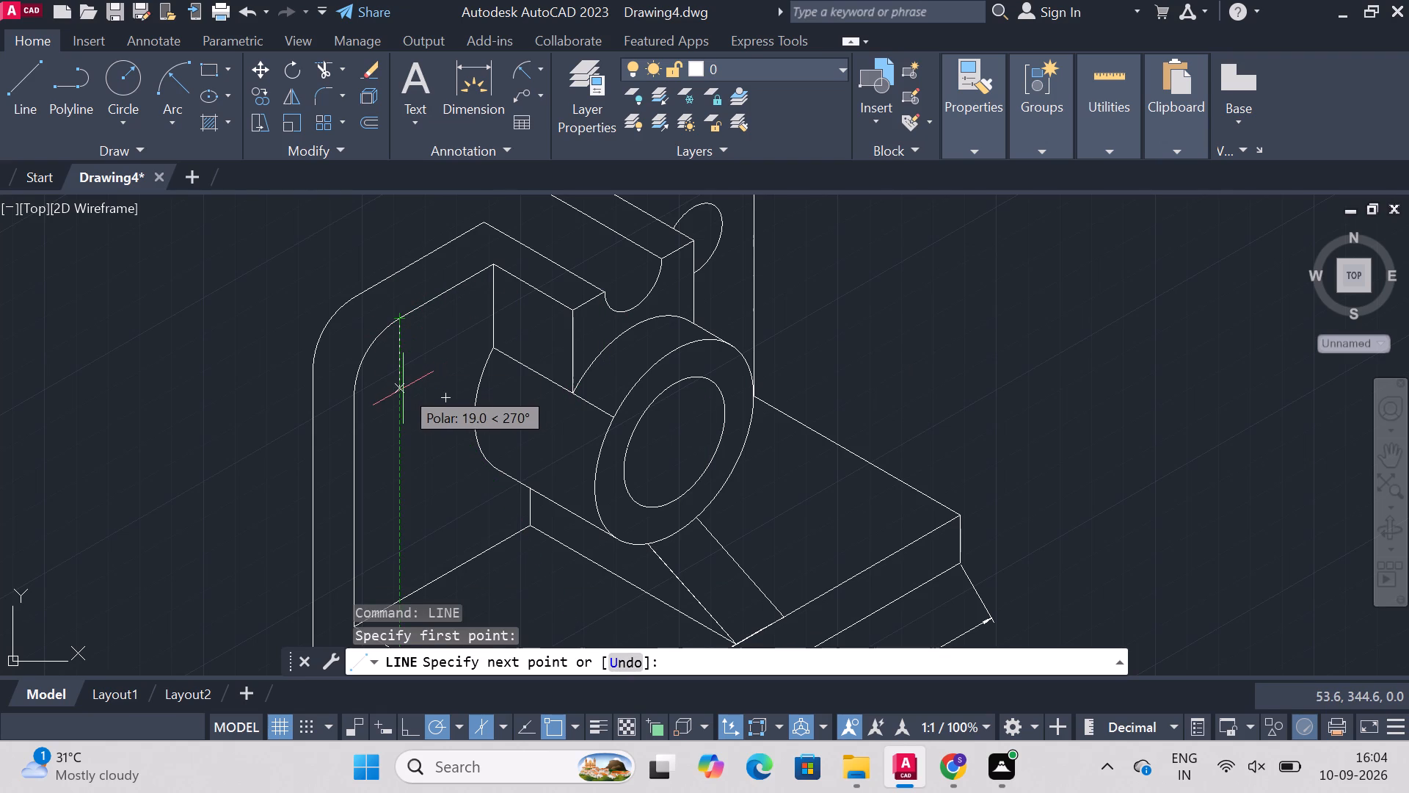
text(25)
key(Return)
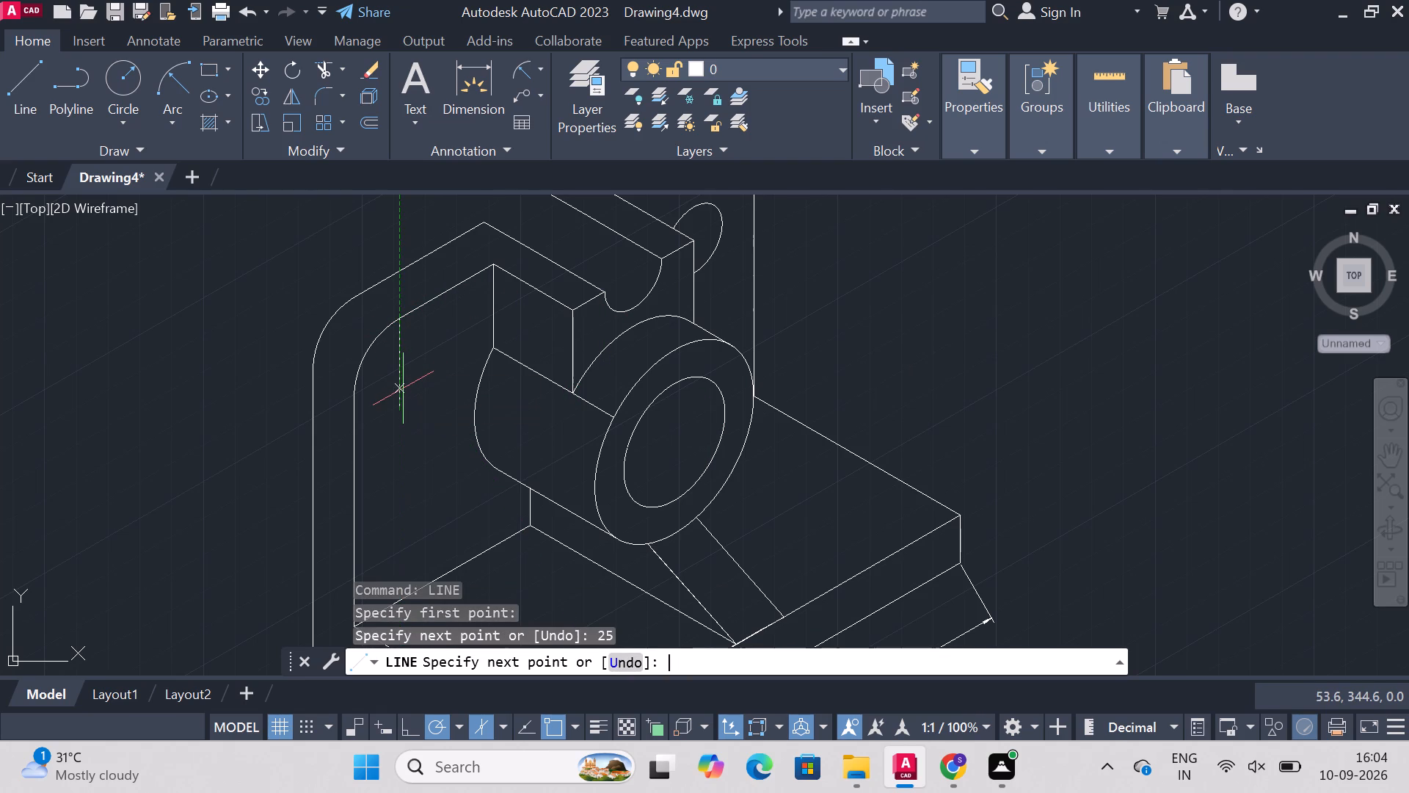
key(Escape)
Draw a 19-long construction line from the corner arc's lower end along the 30° isometric direction, continuing with a vertical segment downward.
text(line)
key(Return)
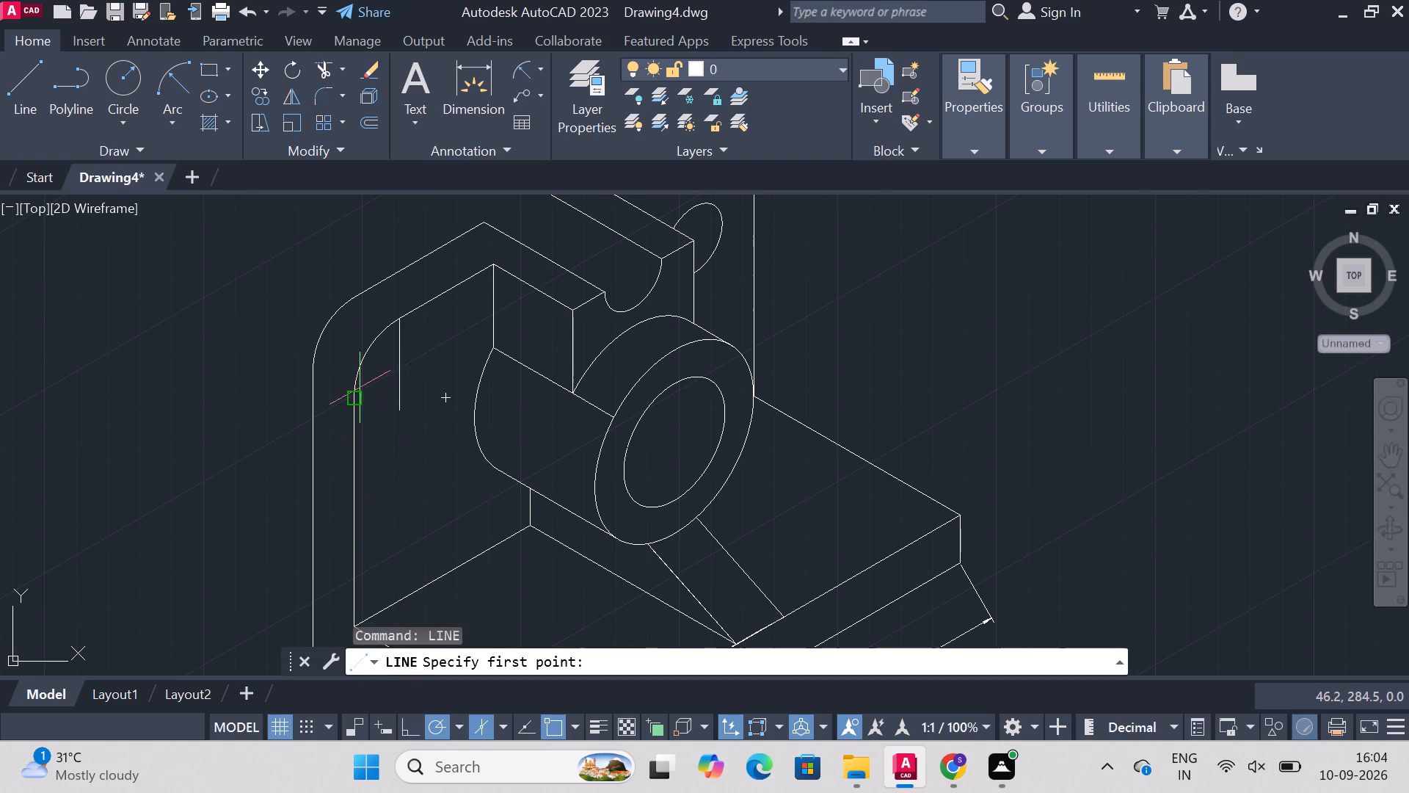
click(355, 397)
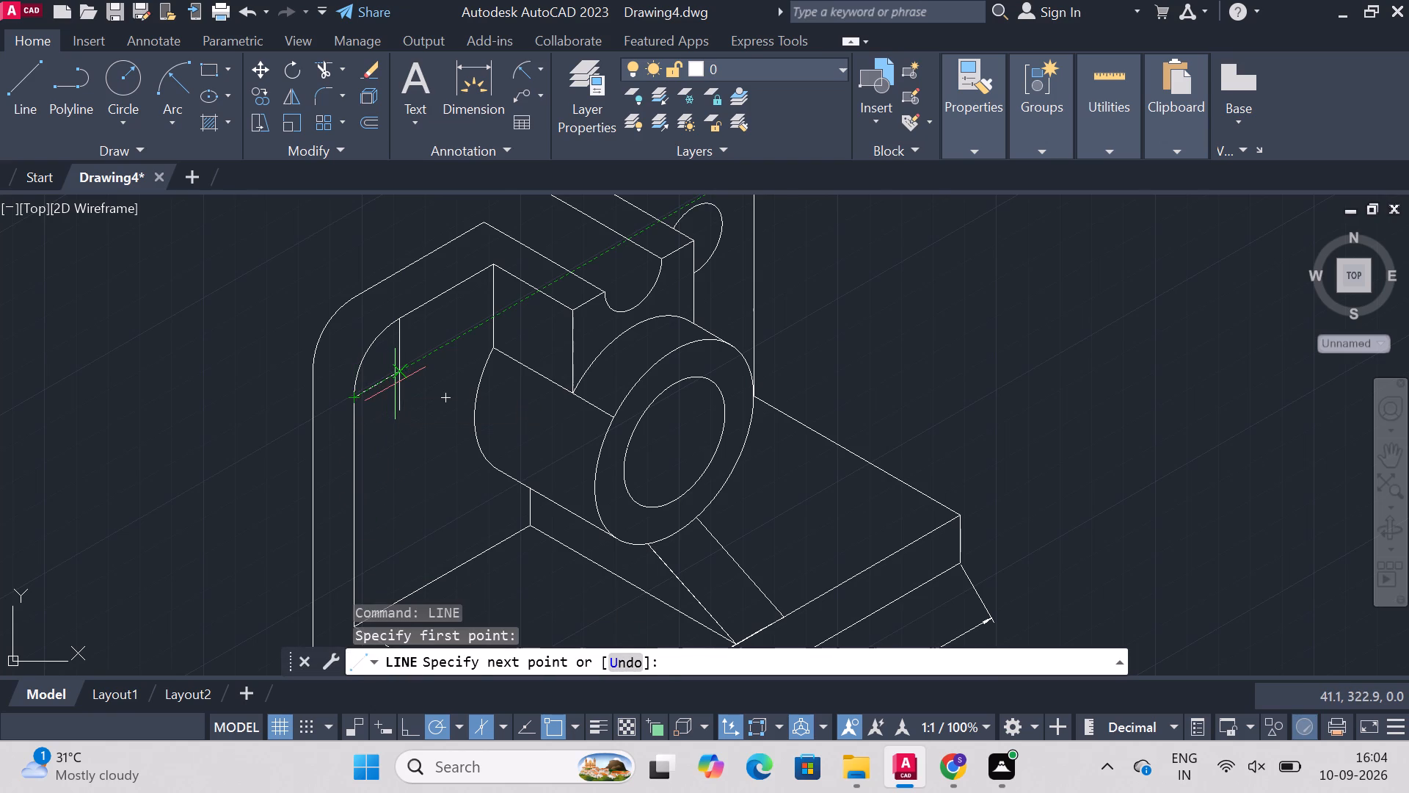
text(18)
key(BackSpace)
key(9)
key(Return)
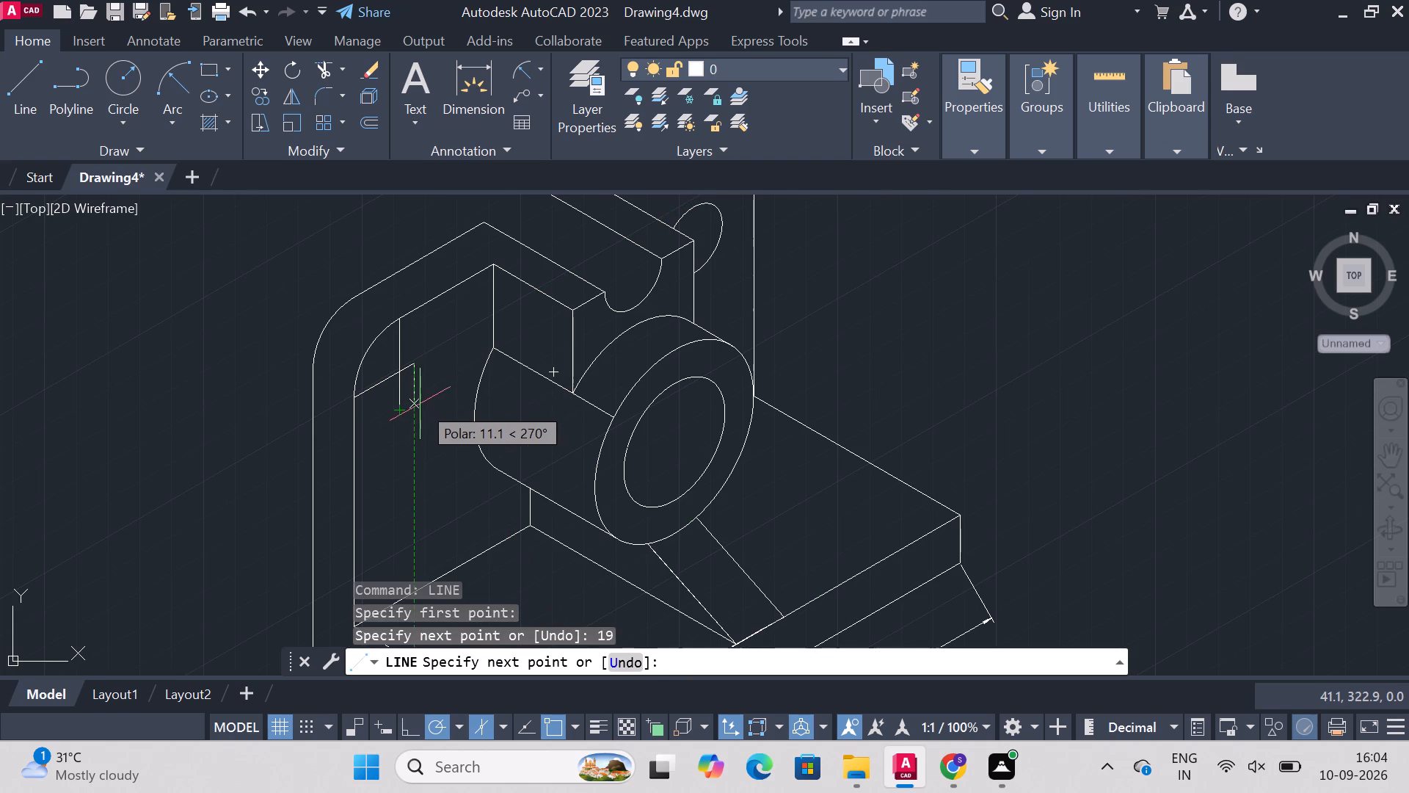
click(420, 438)
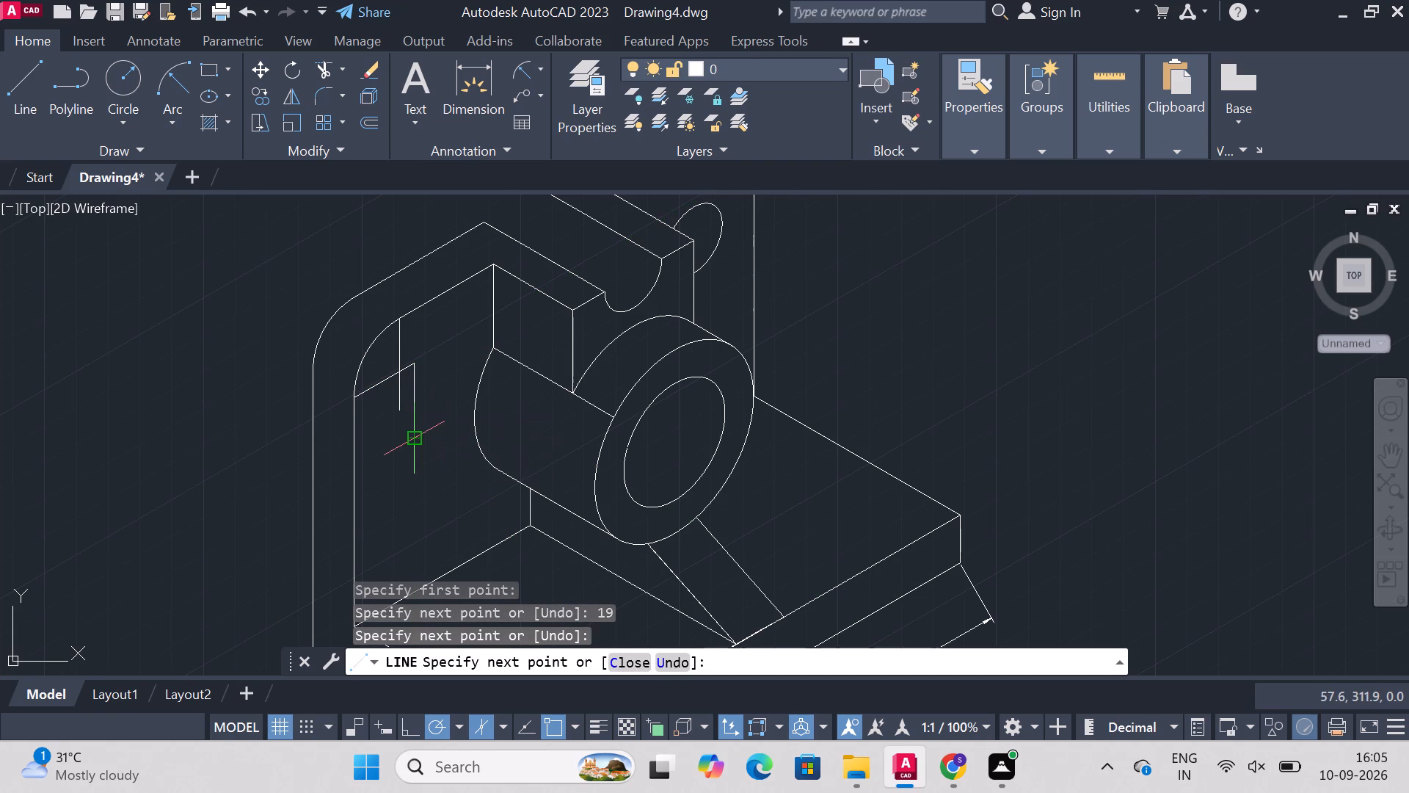
key(Escape)
Draw a short isometric line from the lower end of the 25-long construction line to the neighbouring vertical line.
text(line)
key(Return)
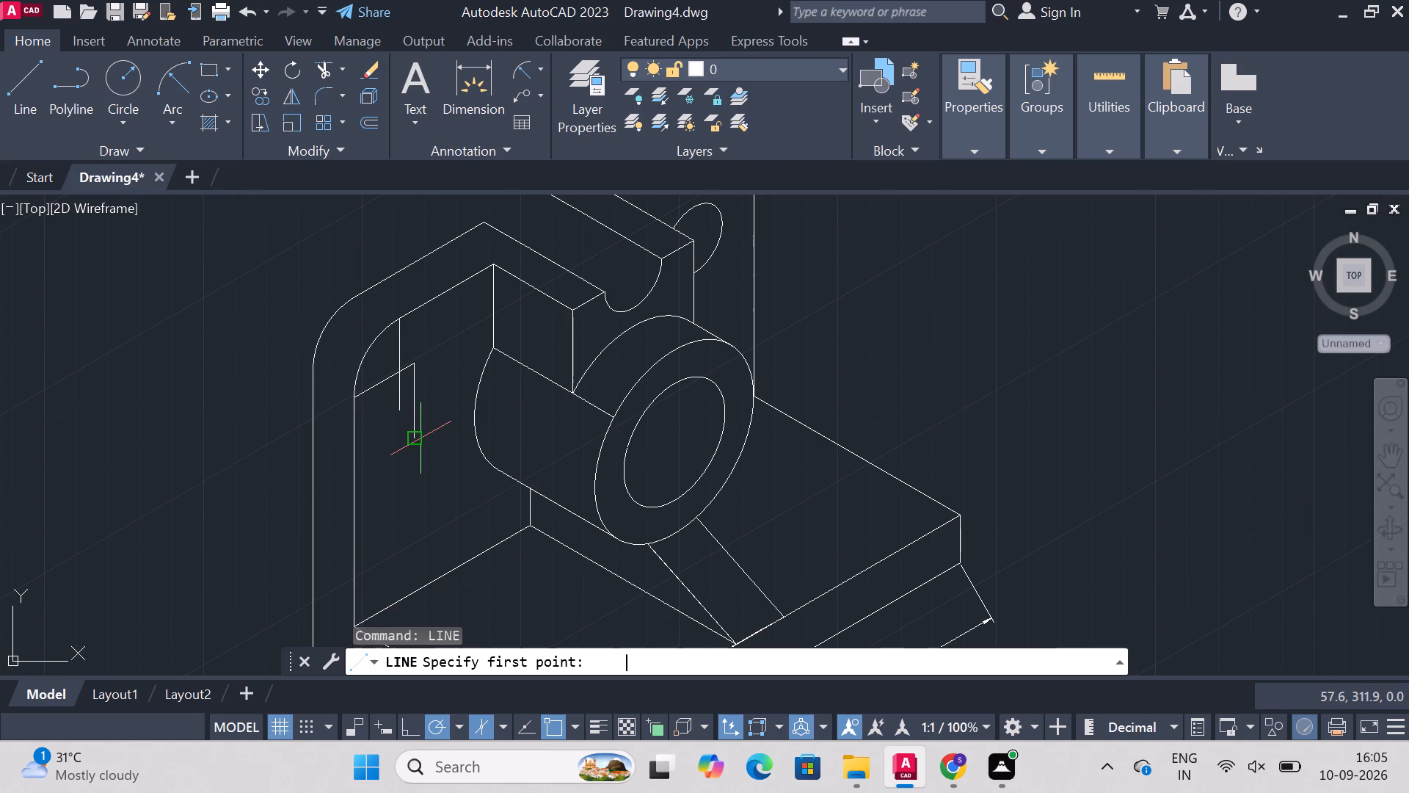
click(399, 405)
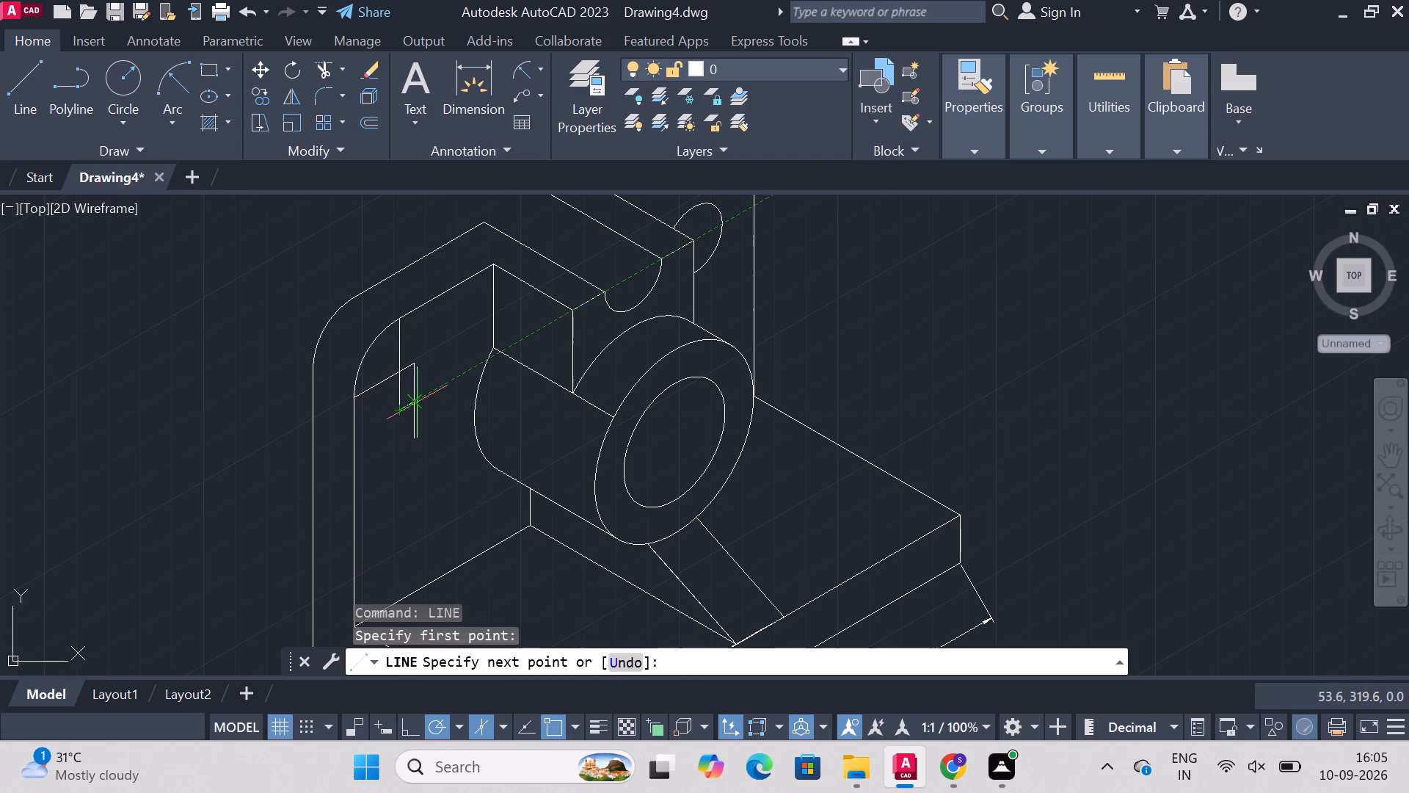
click(418, 405)
key(Escape)
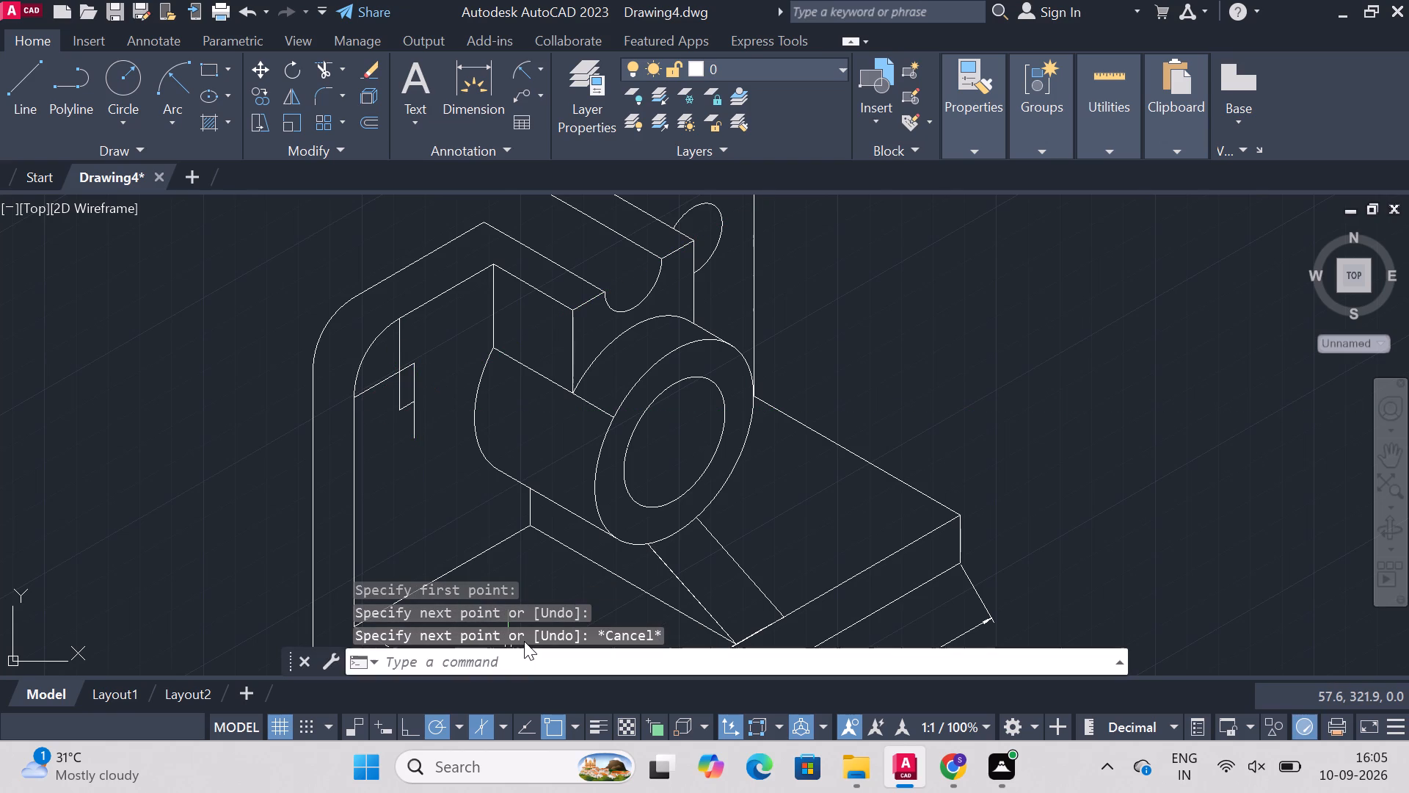
Trim away the construction lines near the upright's corner arc, leaving only the short line that marks the hole centre.
text(trim)
key(Return)
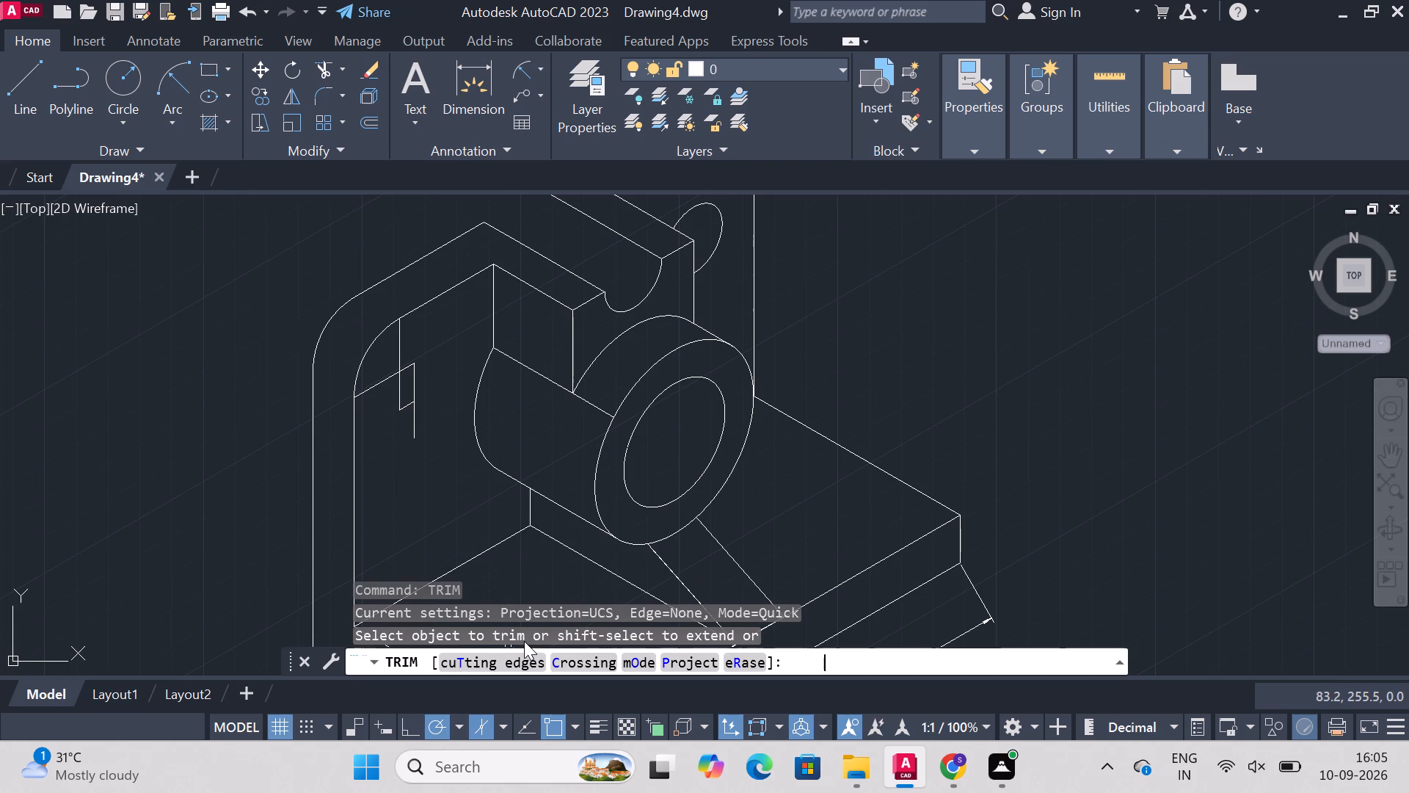
click(402, 350)
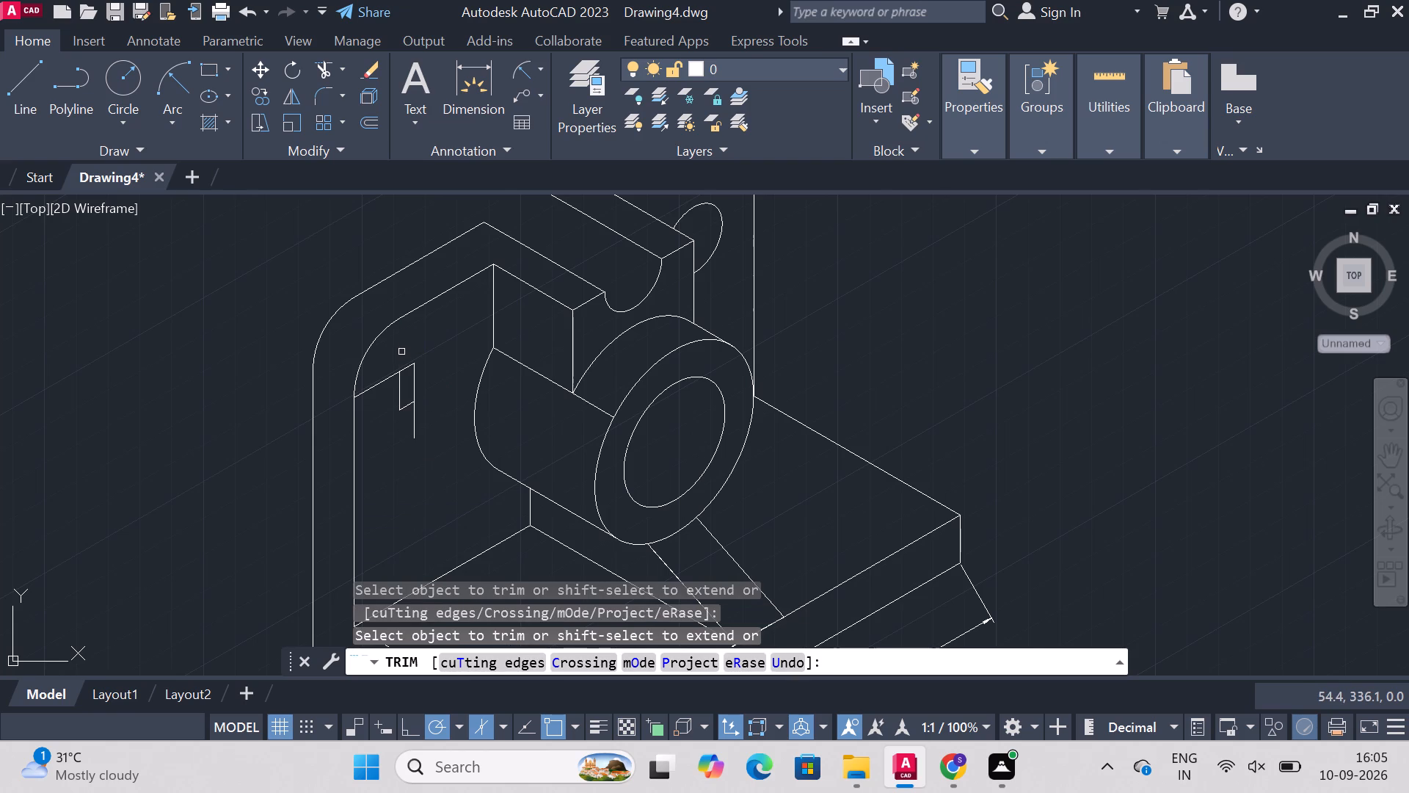
click(389, 378)
click(403, 385)
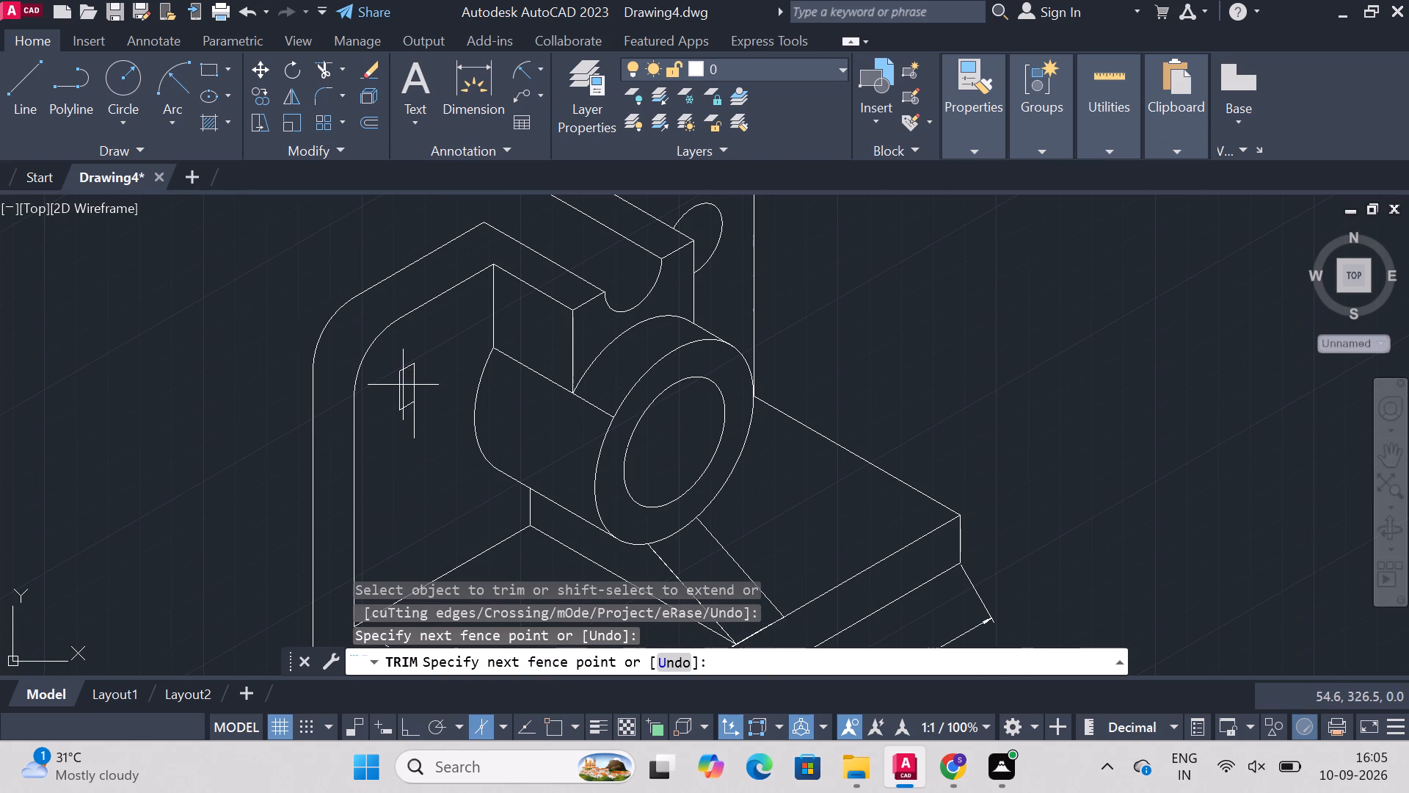
click(420, 370)
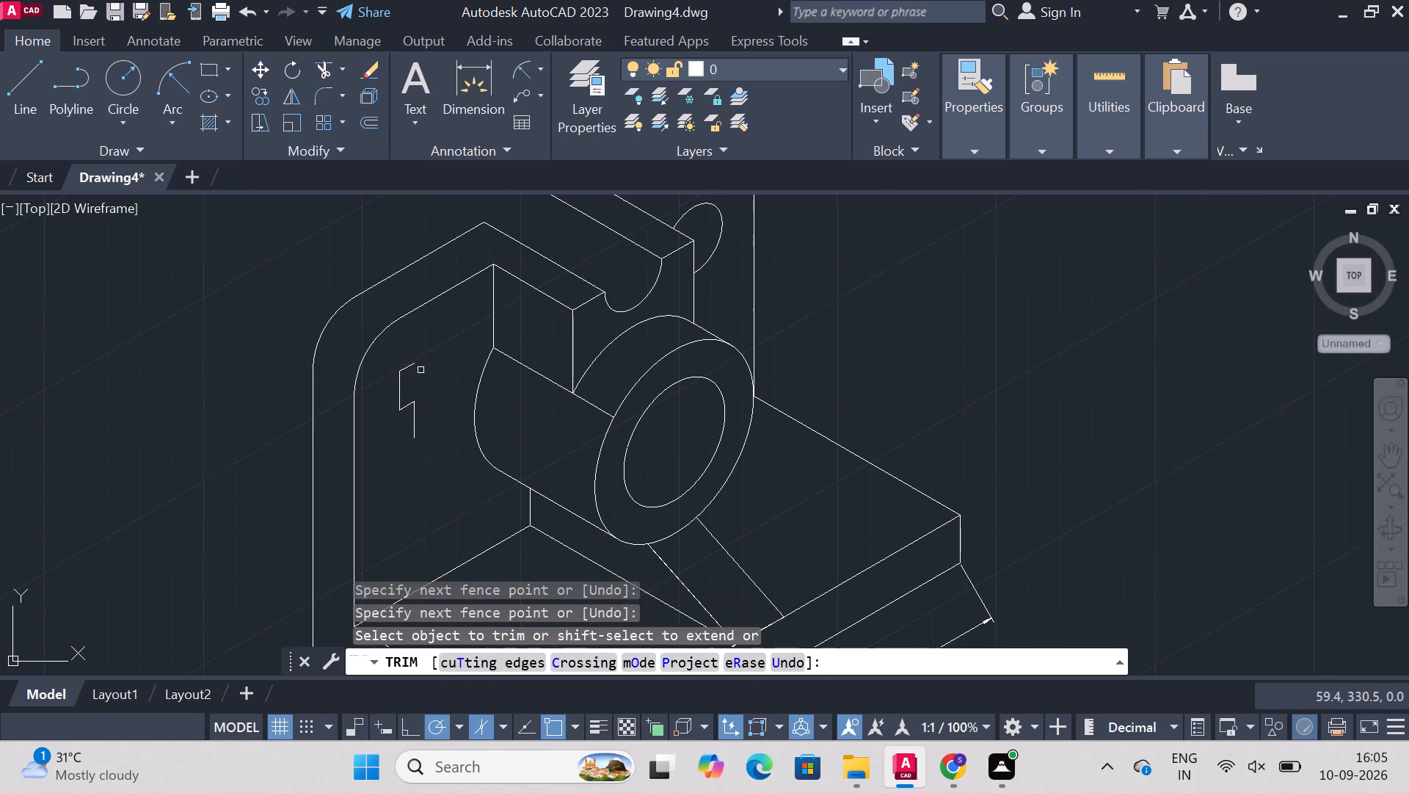
click(403, 378)
click(393, 383)
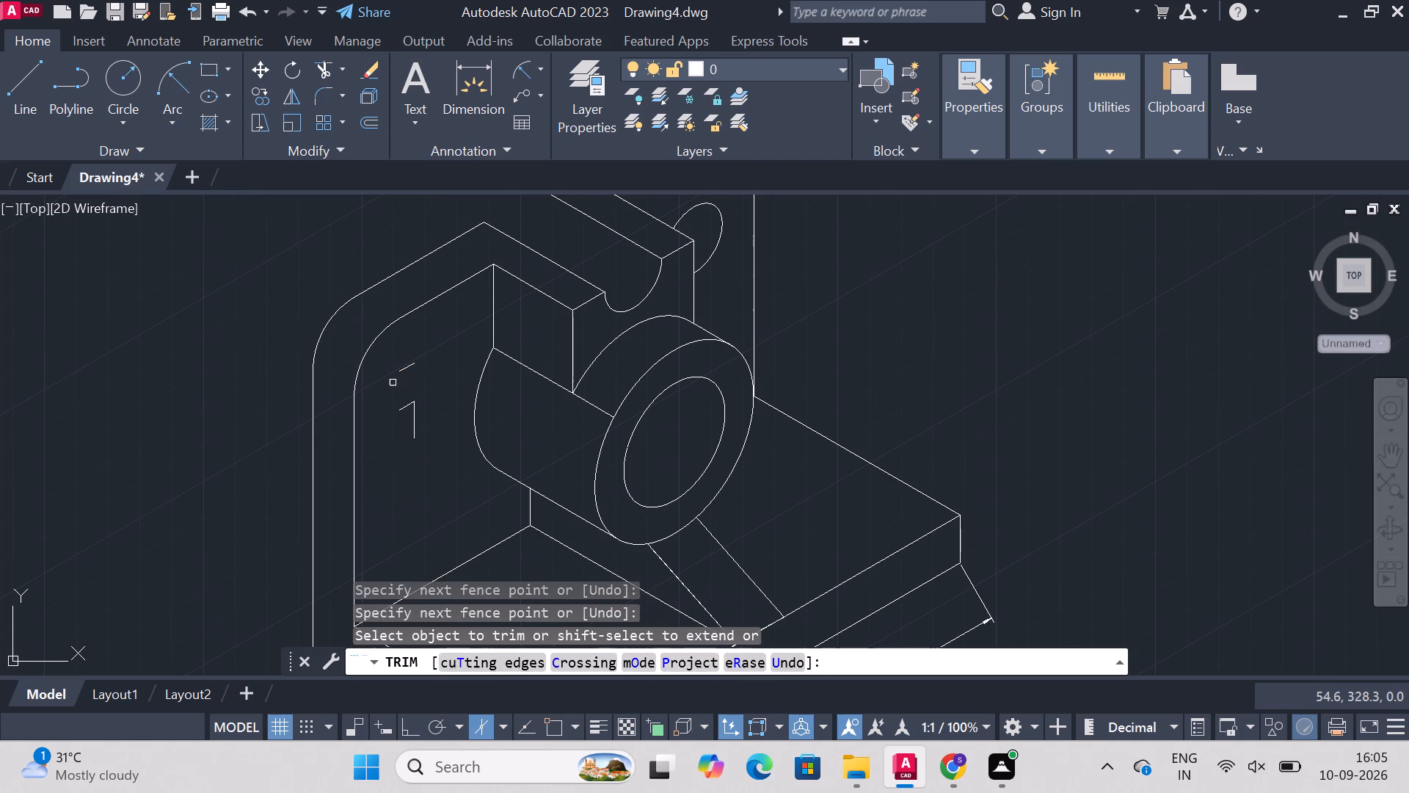
click(400, 372)
click(415, 419)
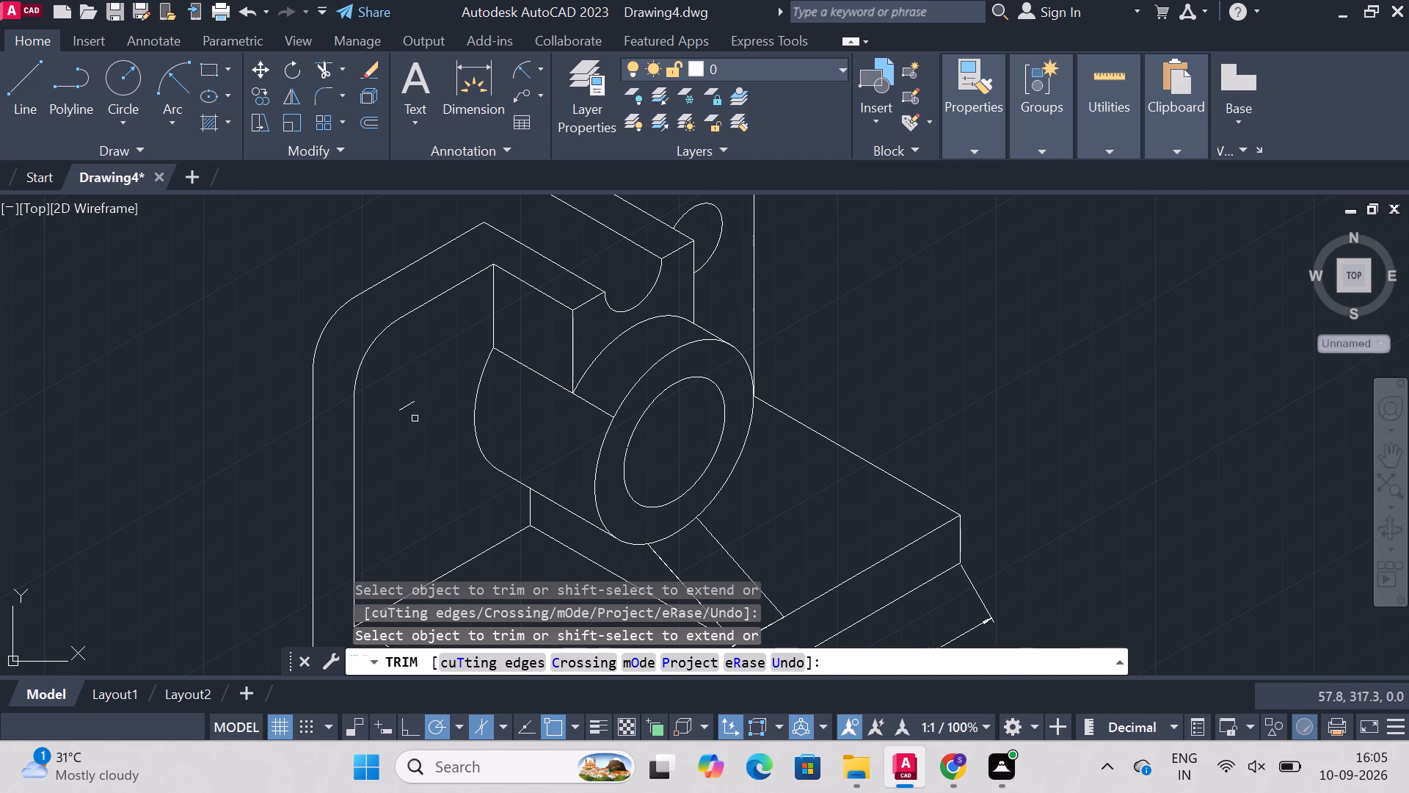
text(el)
key(Return)
key(Escape)
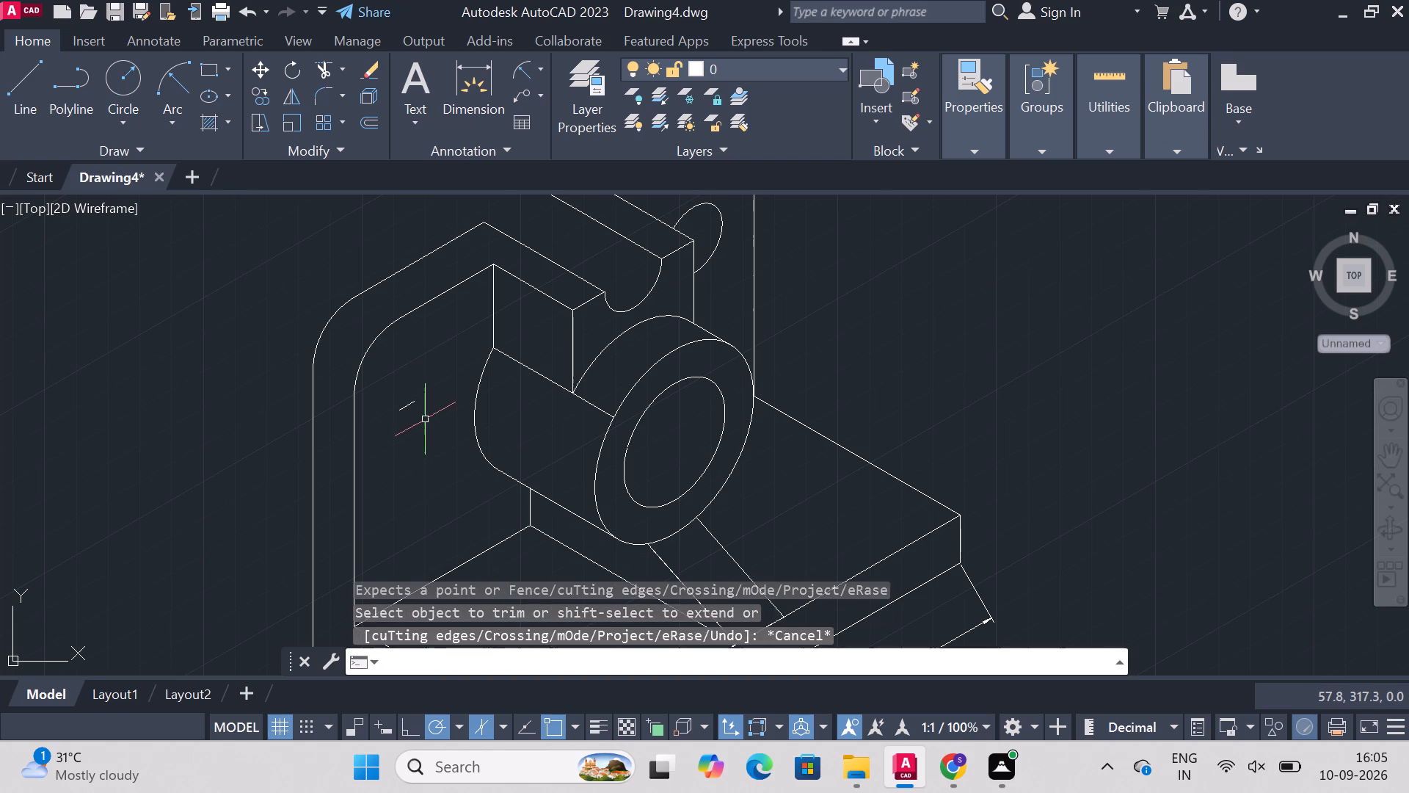
Draw an isocircle of diameter 18 on the upright's front face, centred on the upper end of the short marker line.
text(el)
key(Return)
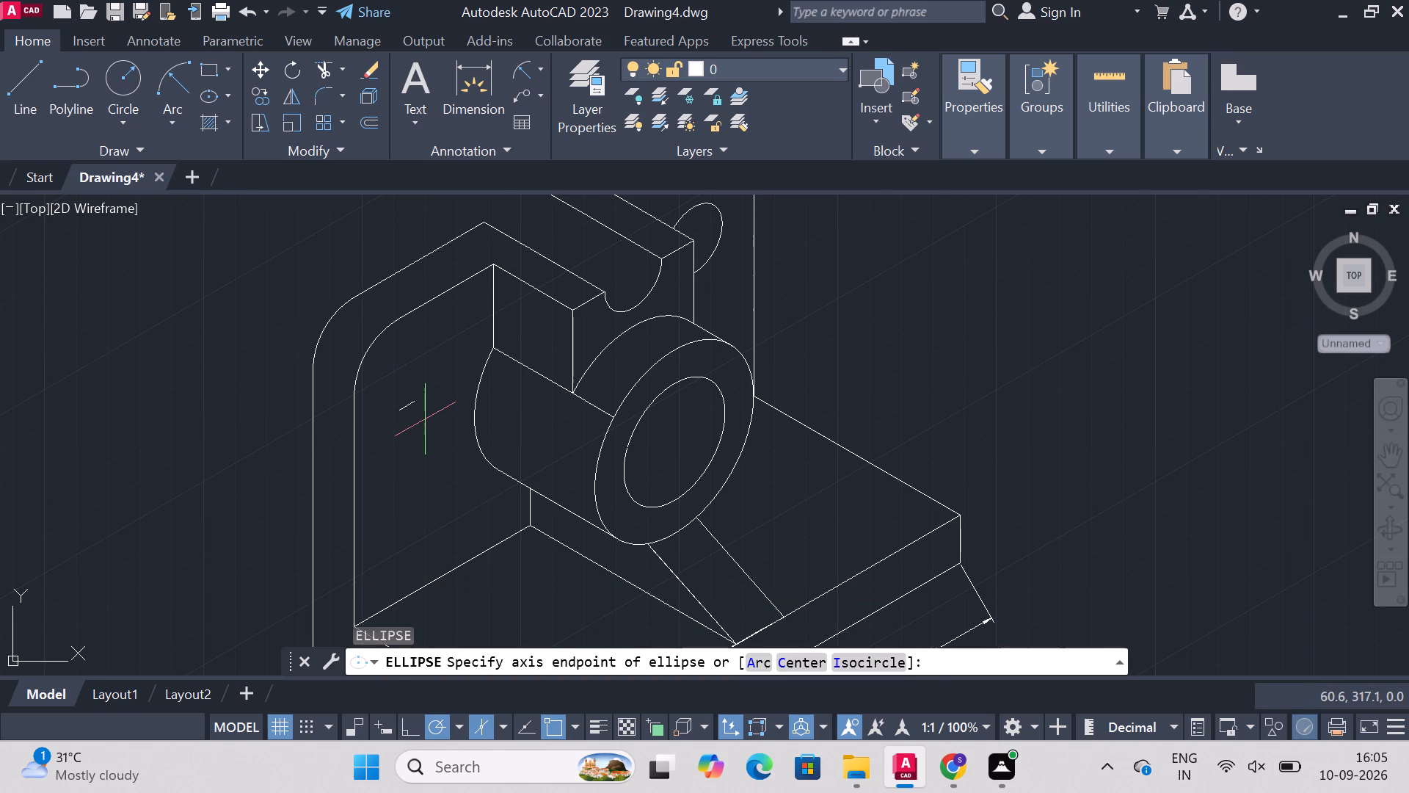
text(iso)
key(Return)
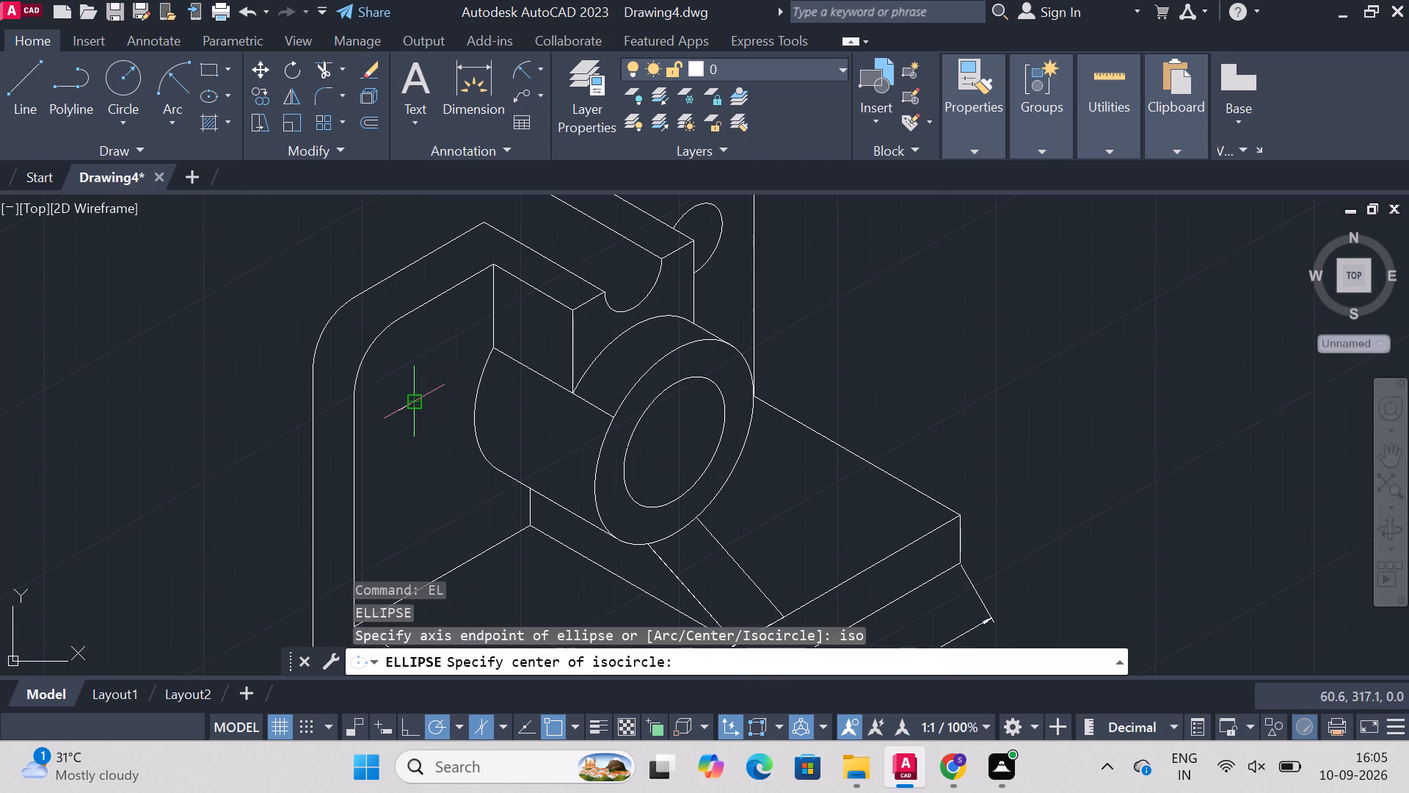
click(417, 402)
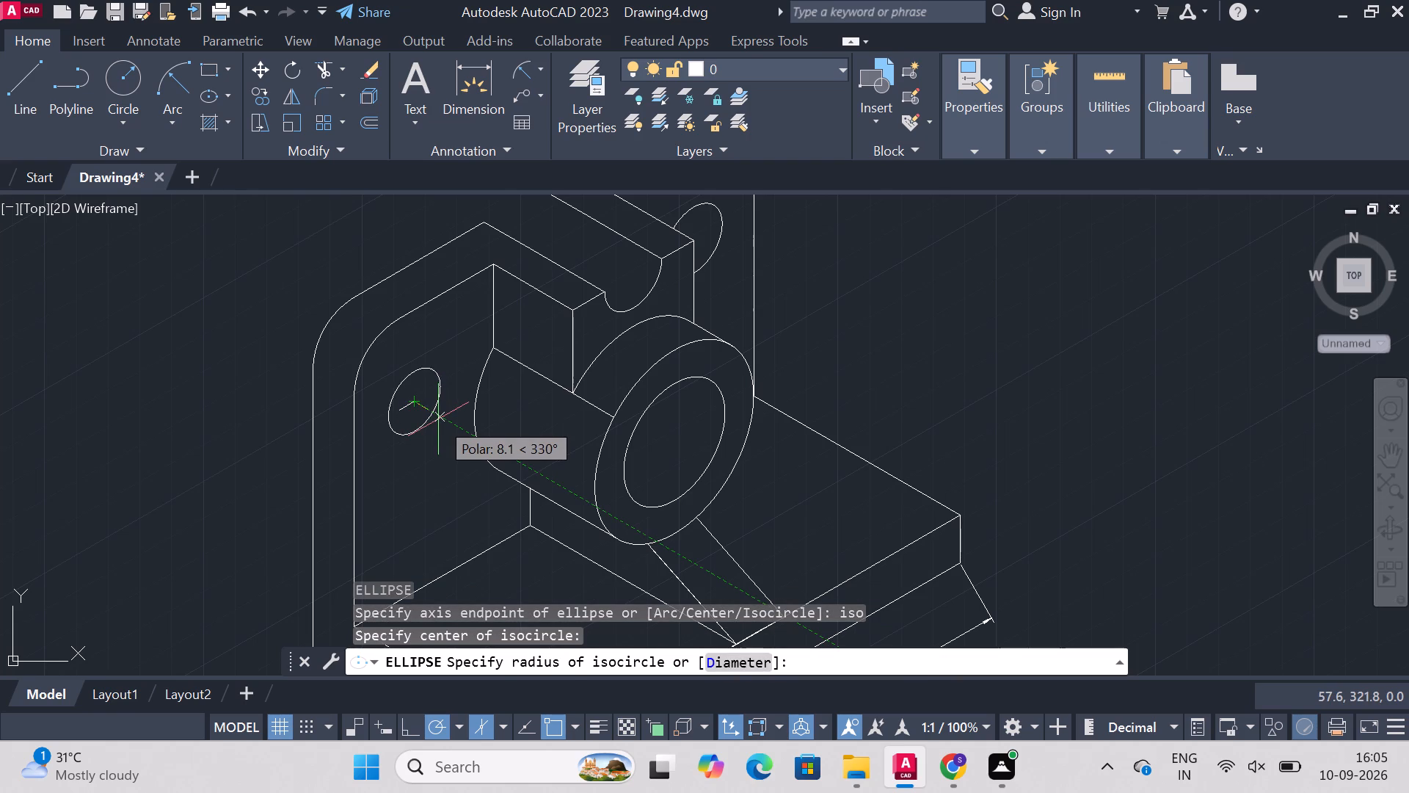
key(d)
key(Return)
text(18)
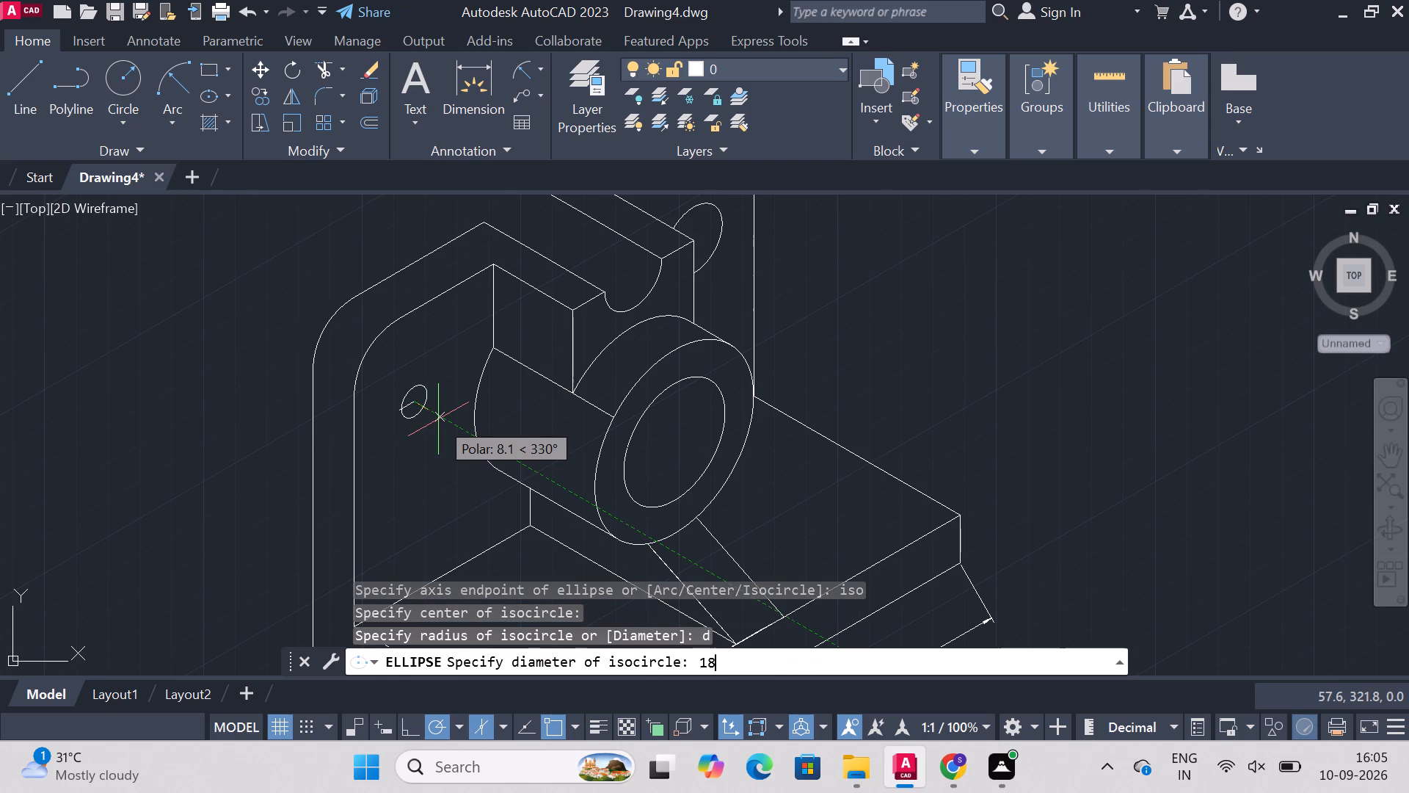
key(Return)
key(grave)
key(Escape)
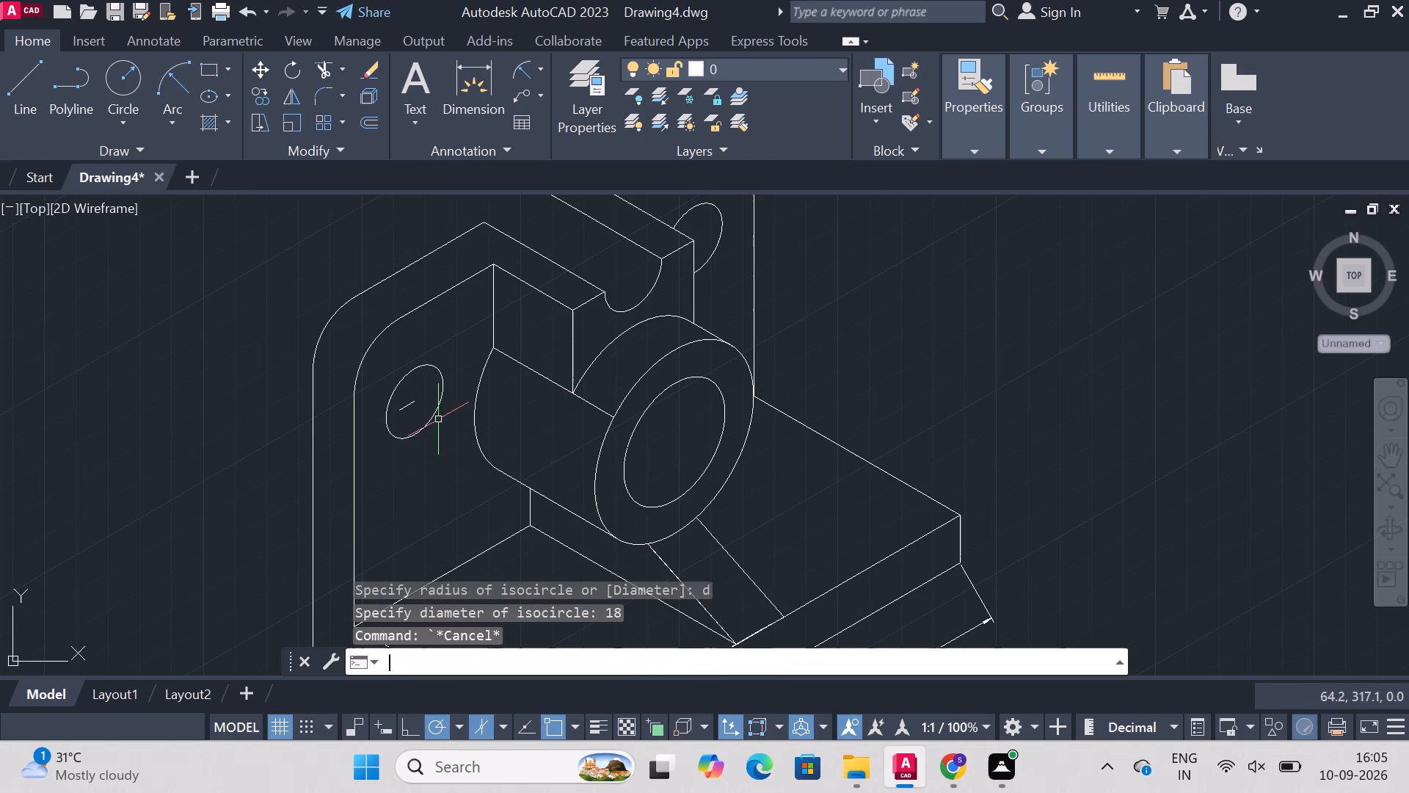
Delete the short marker line inside the new hole.
click(407, 408)
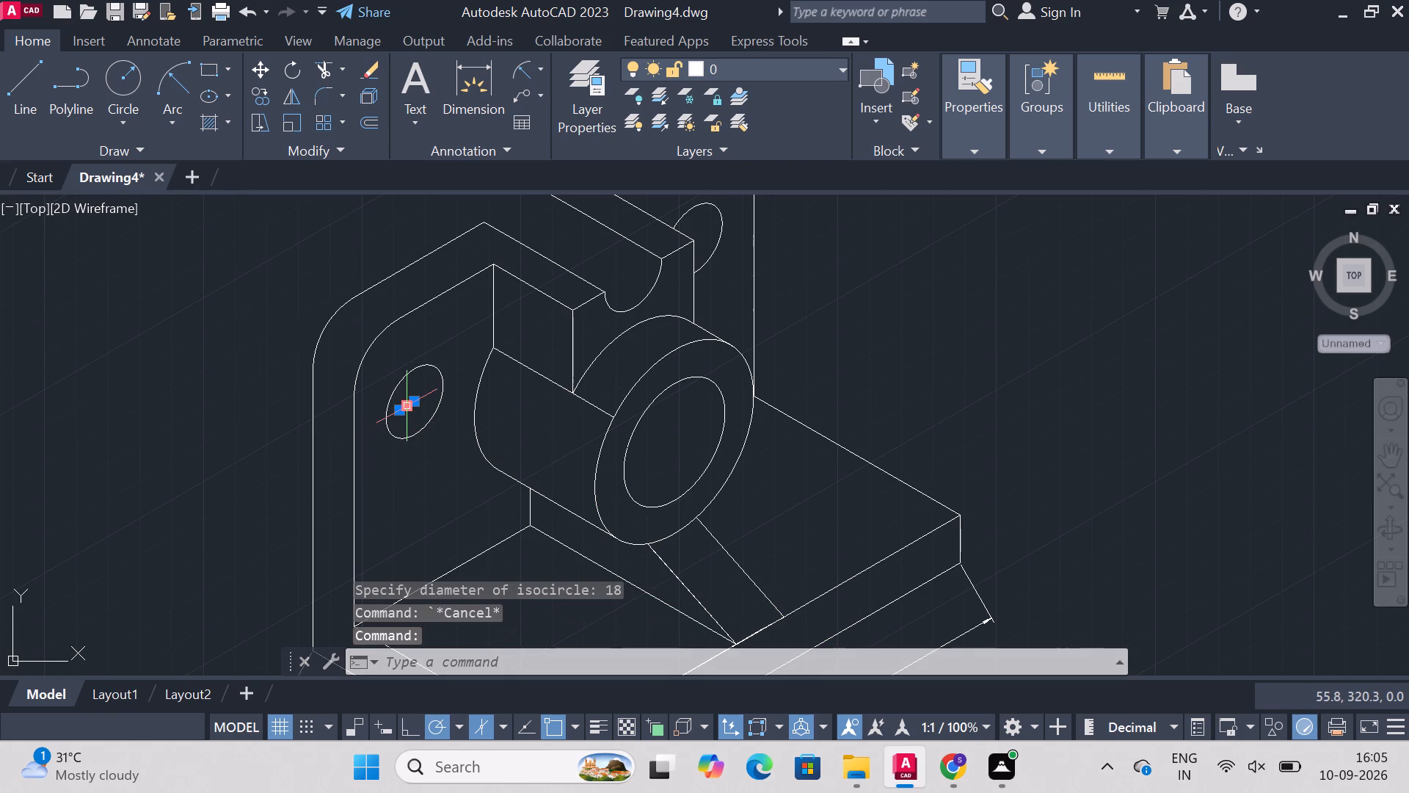
key(Delete)
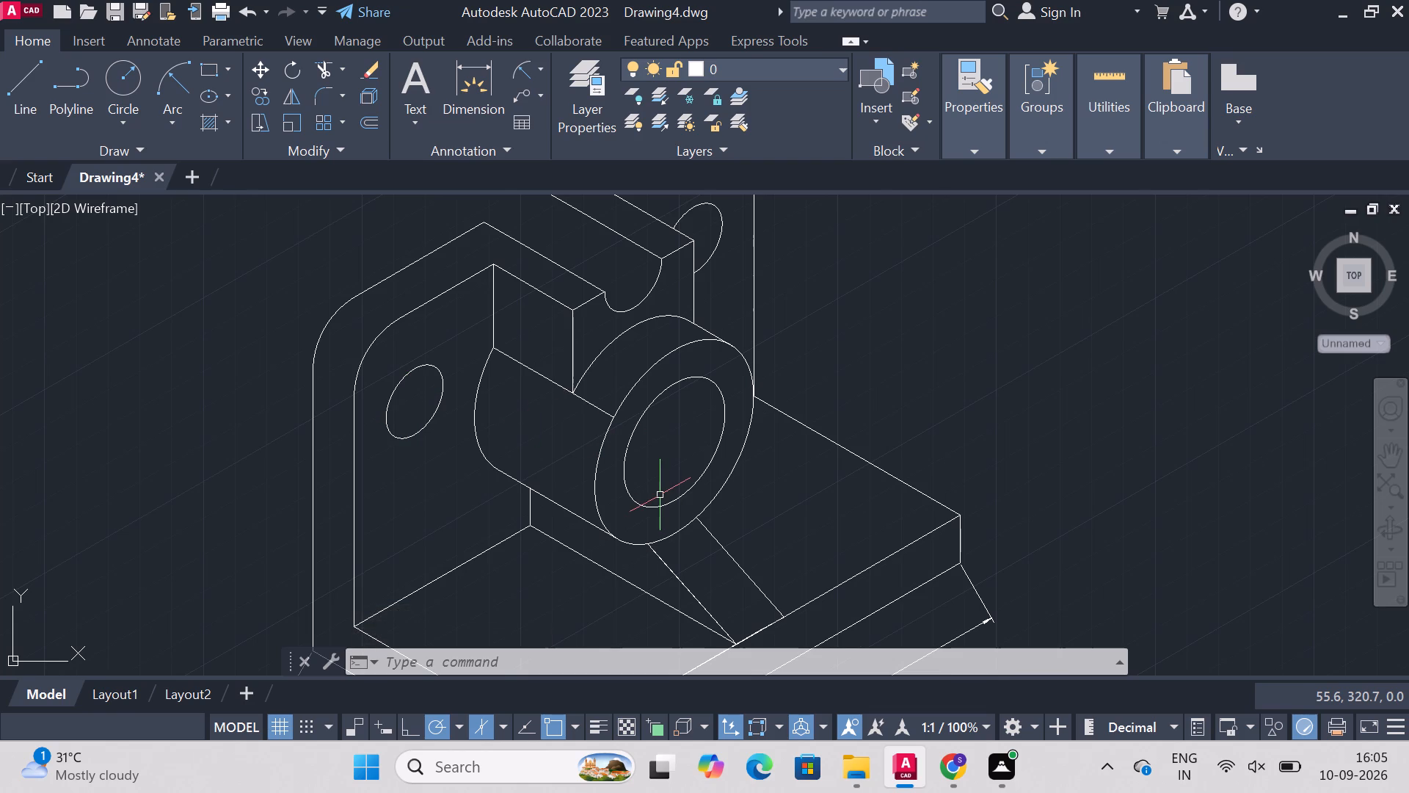
key(Escape)
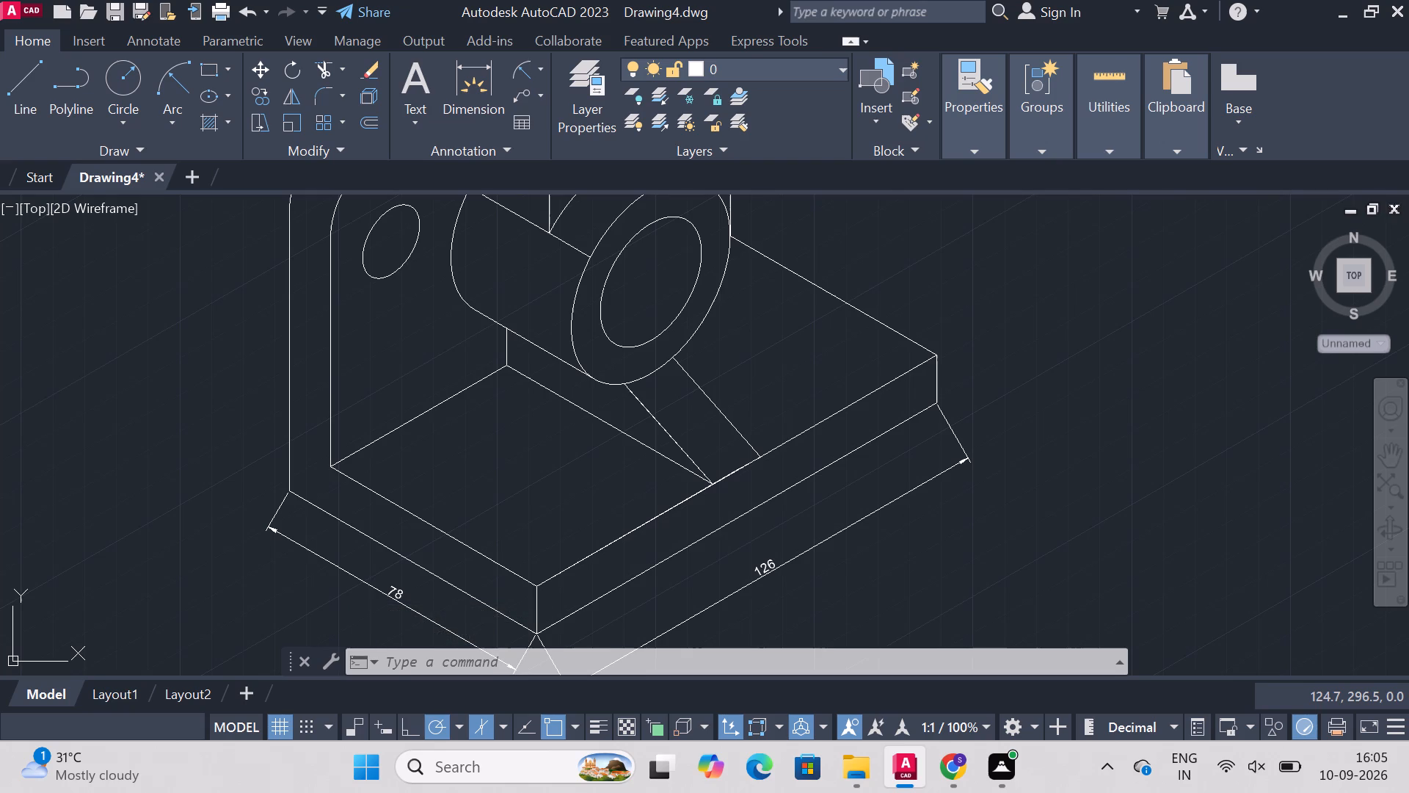
Draw construction lines from the base plate's near top corner: 25 along the 78-long edge, followed by 19 inward parallel to the 126-long edge.
text(line)
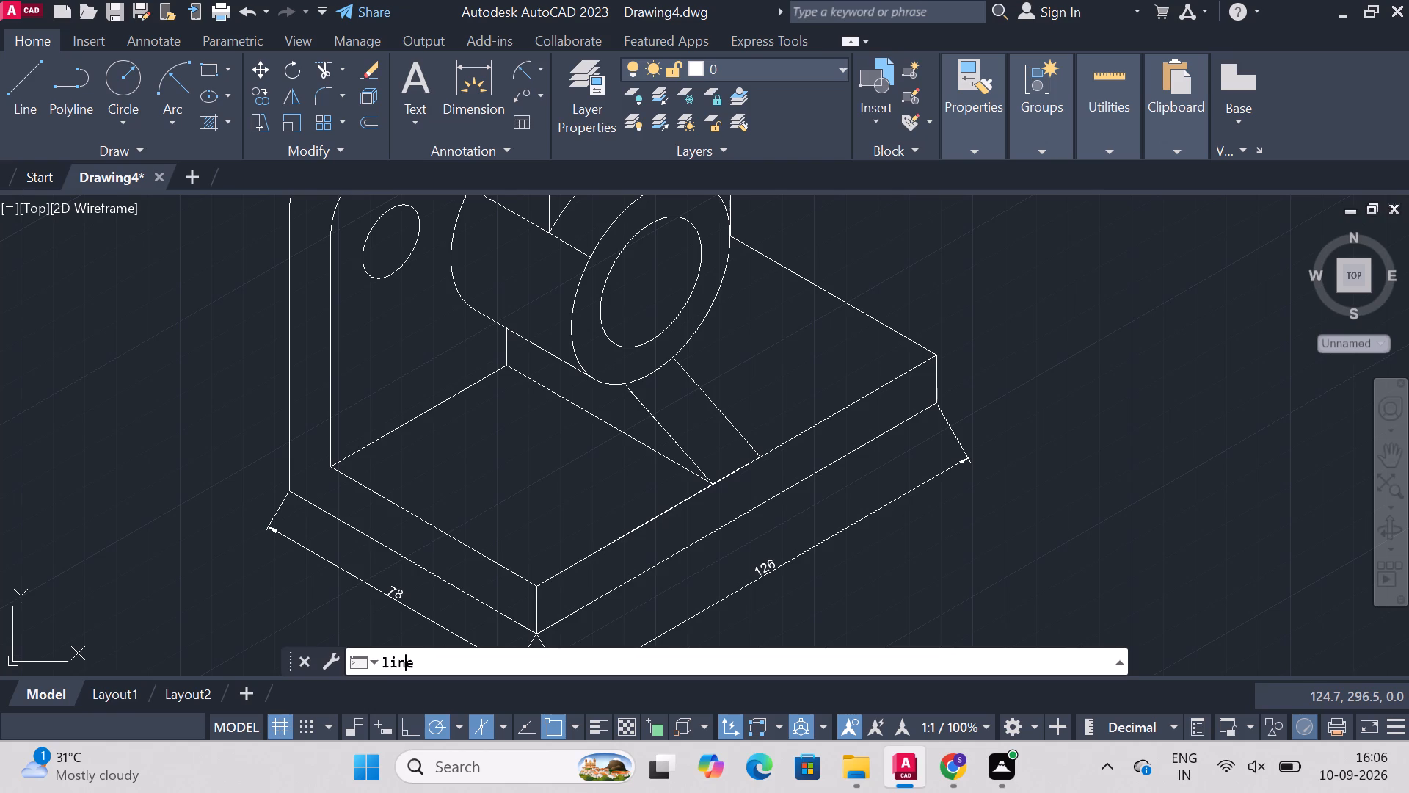
key(Return)
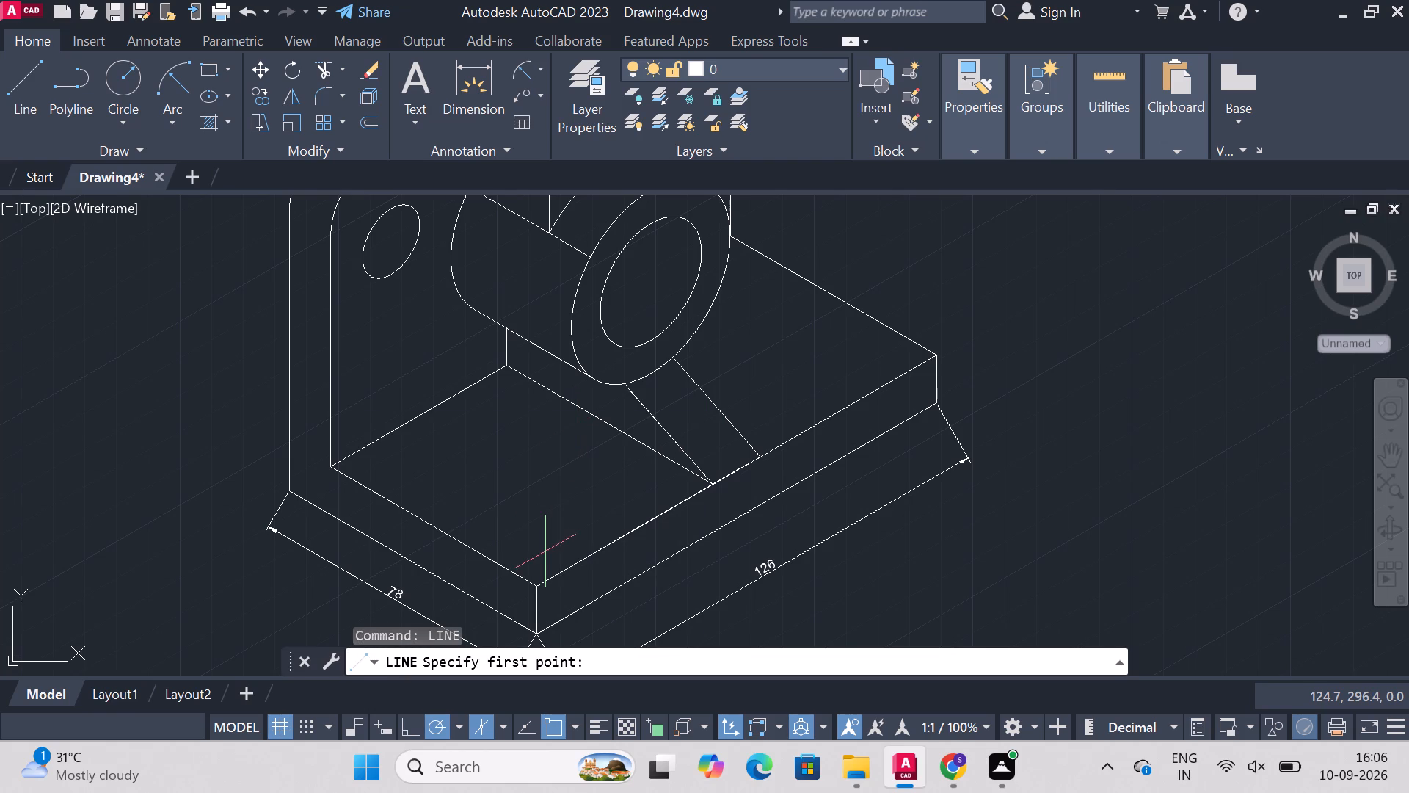
click(536, 585)
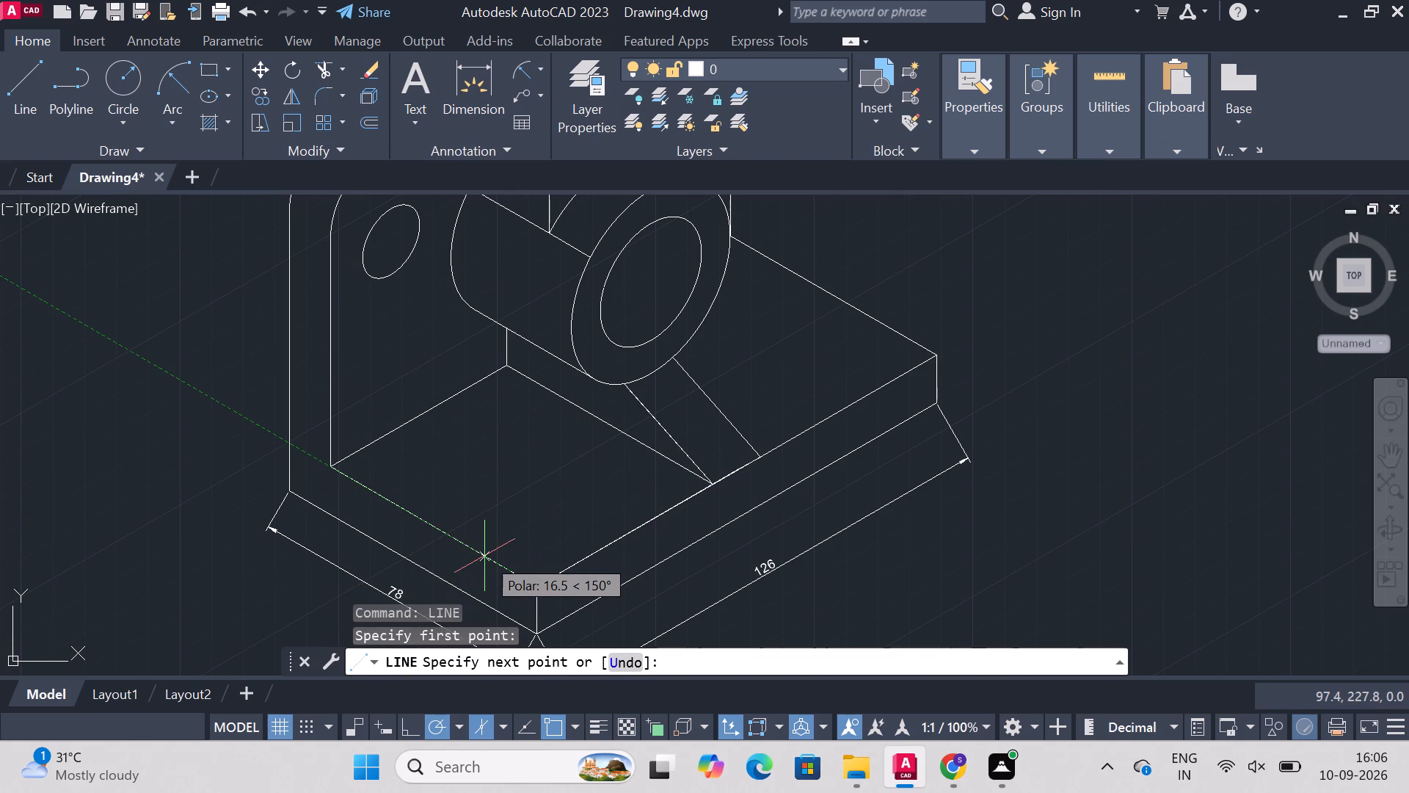
text(25)
key(Return)
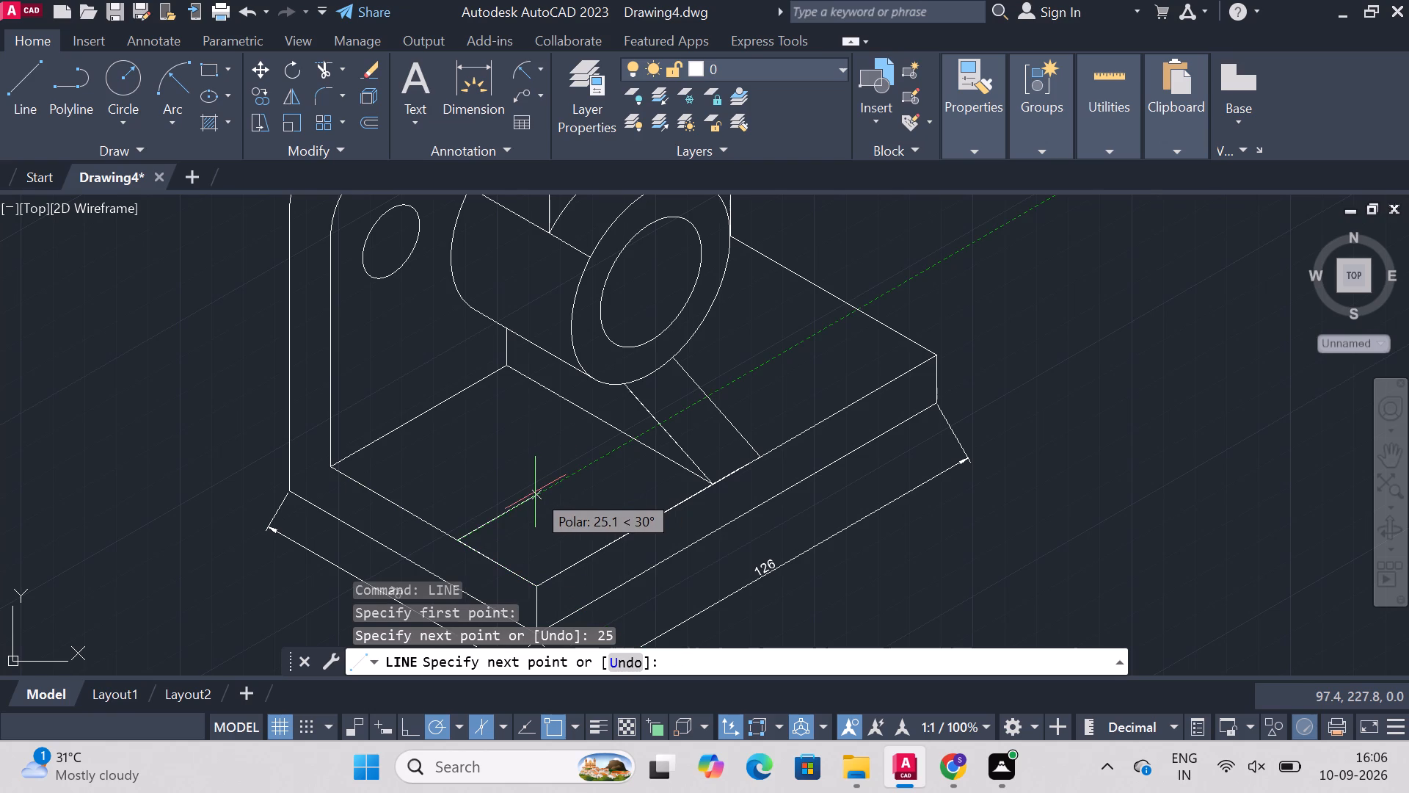
text(19)
key(Return)
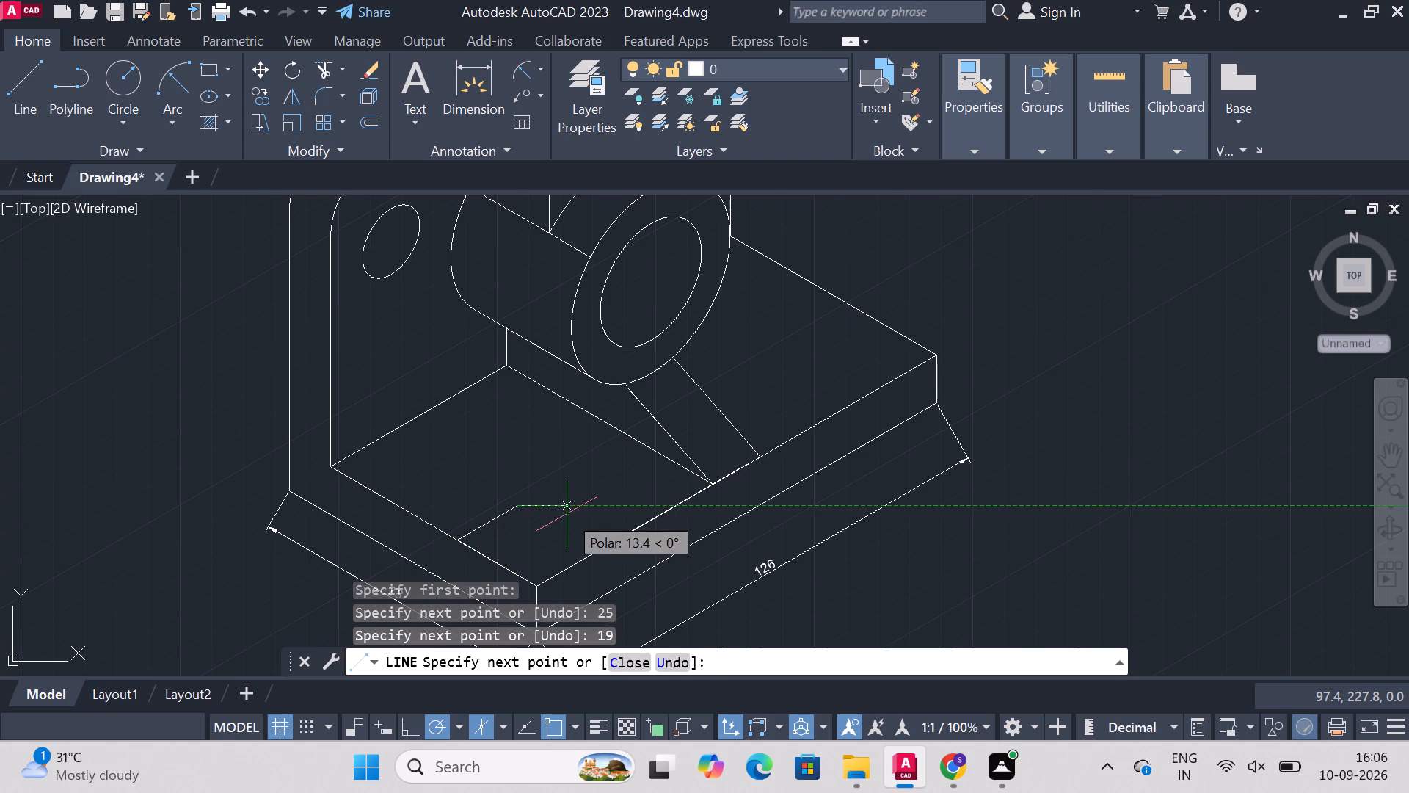
key(Escape)
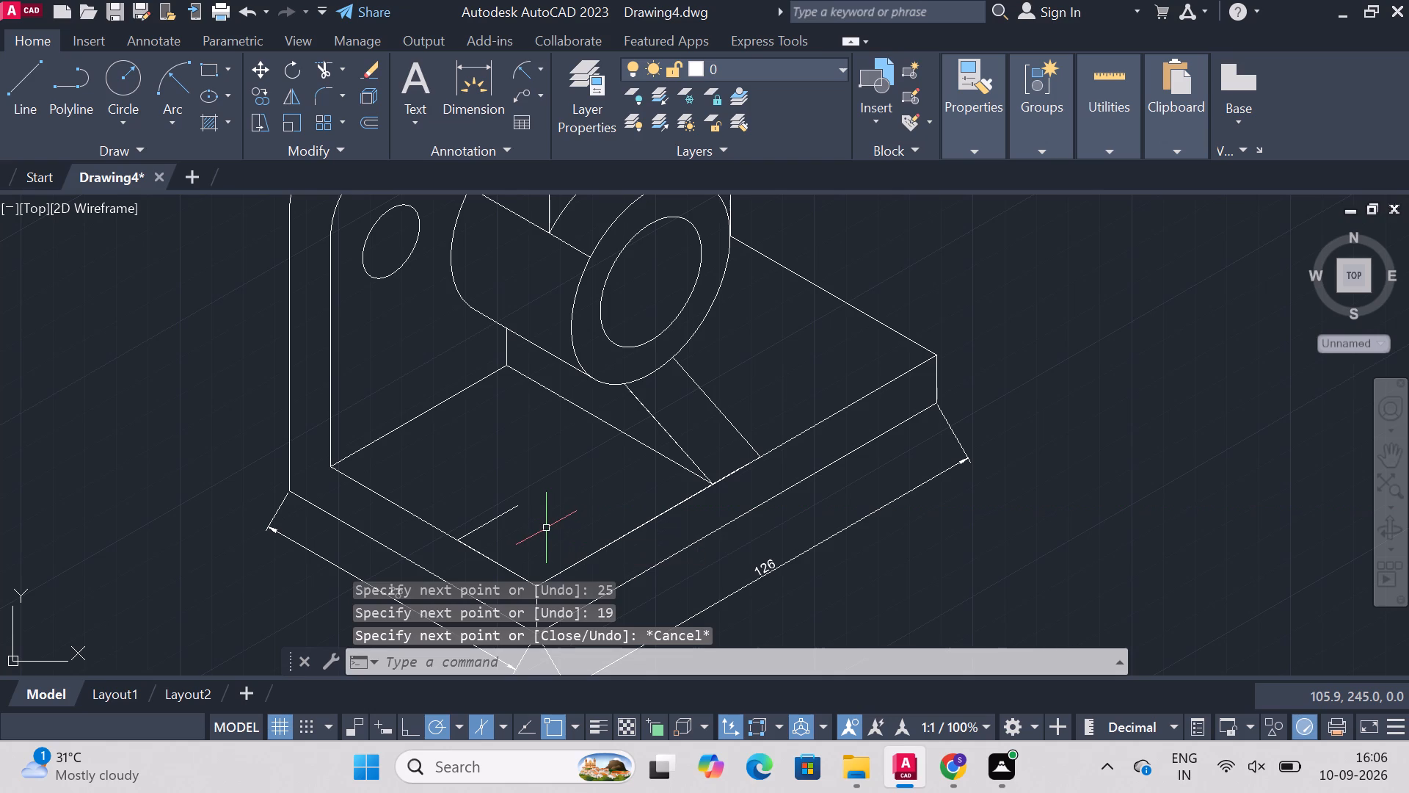
Draw an isocircle of diameter 18 in the top isoplane on the base plate, centred on the inner end of the 19-long line.
text(el)
key(Return)
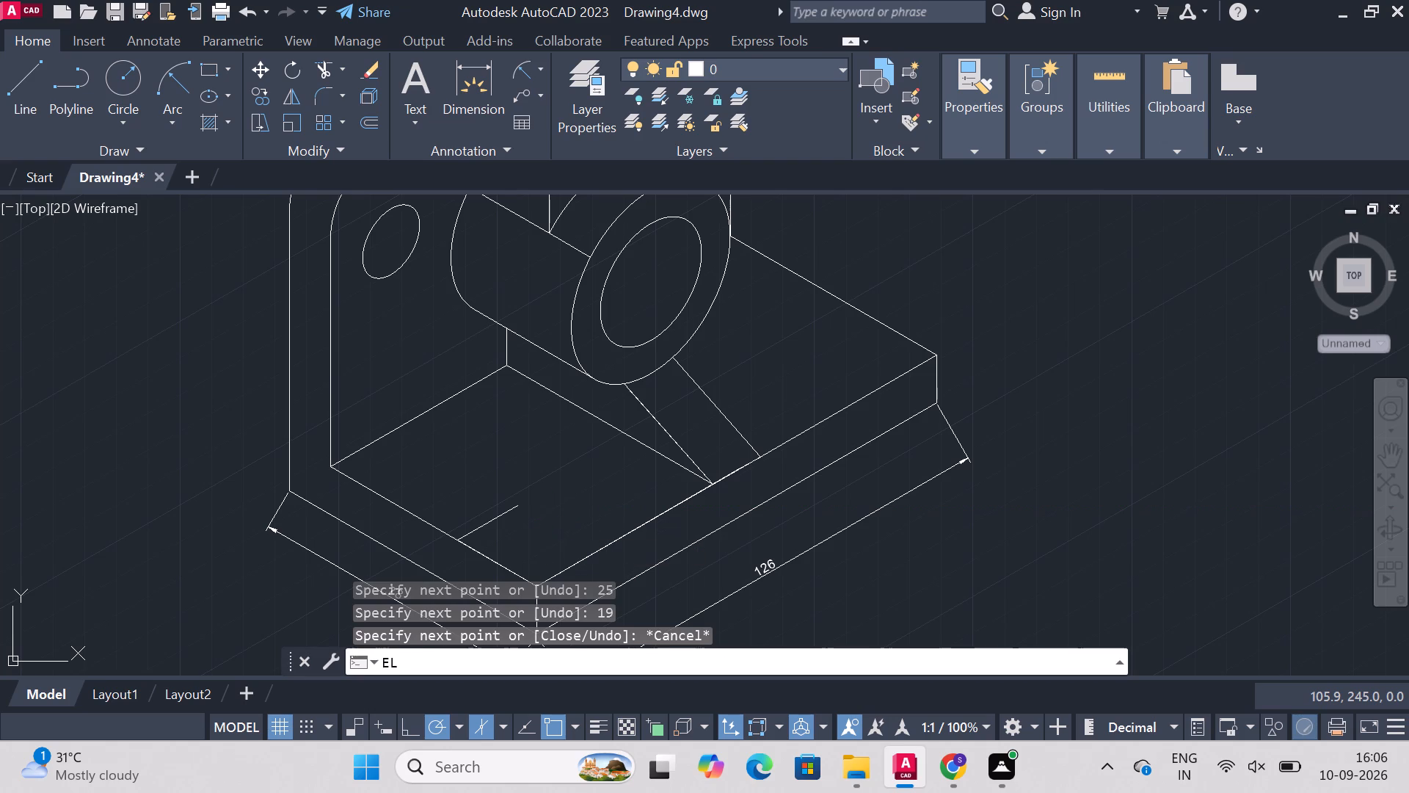
text(iso)
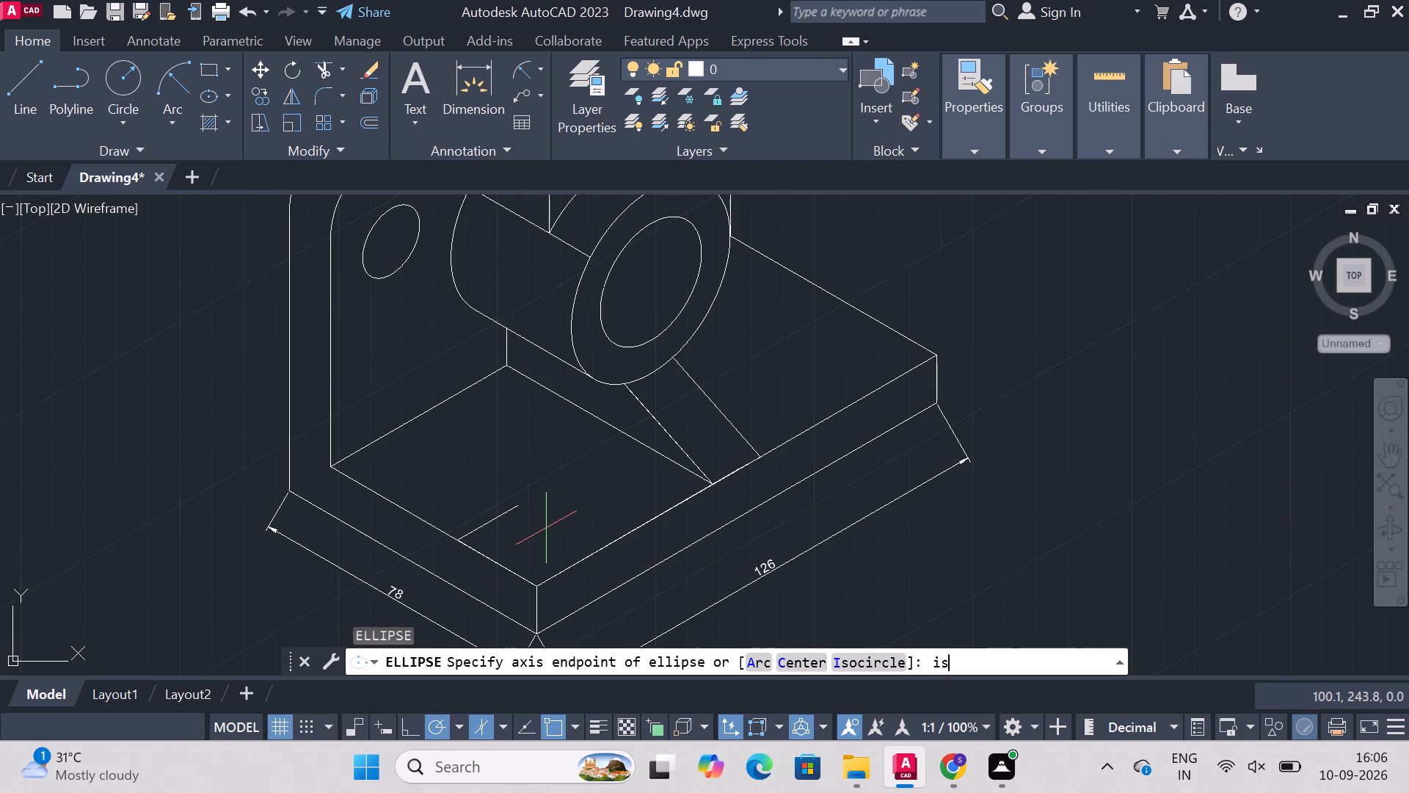
key(Return)
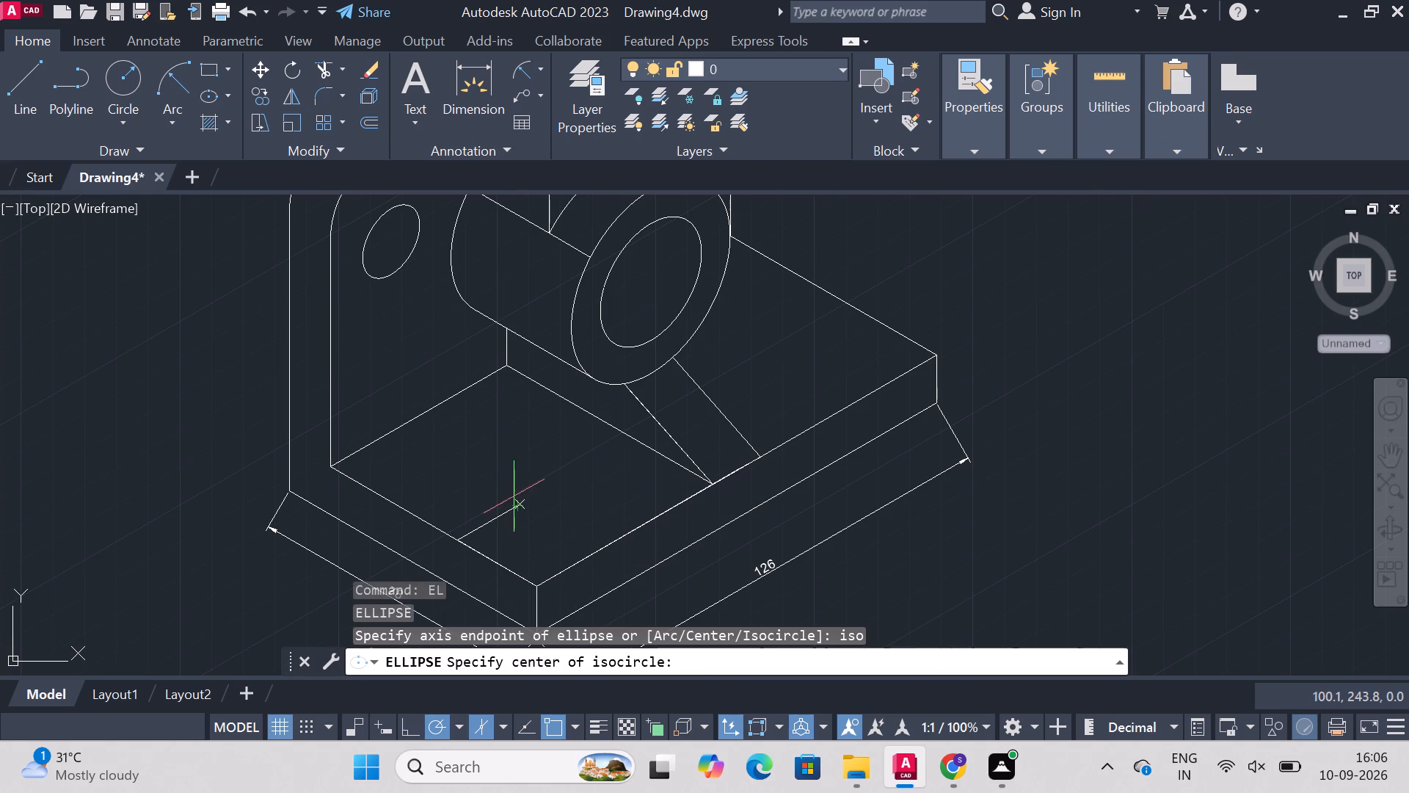
click(517, 503)
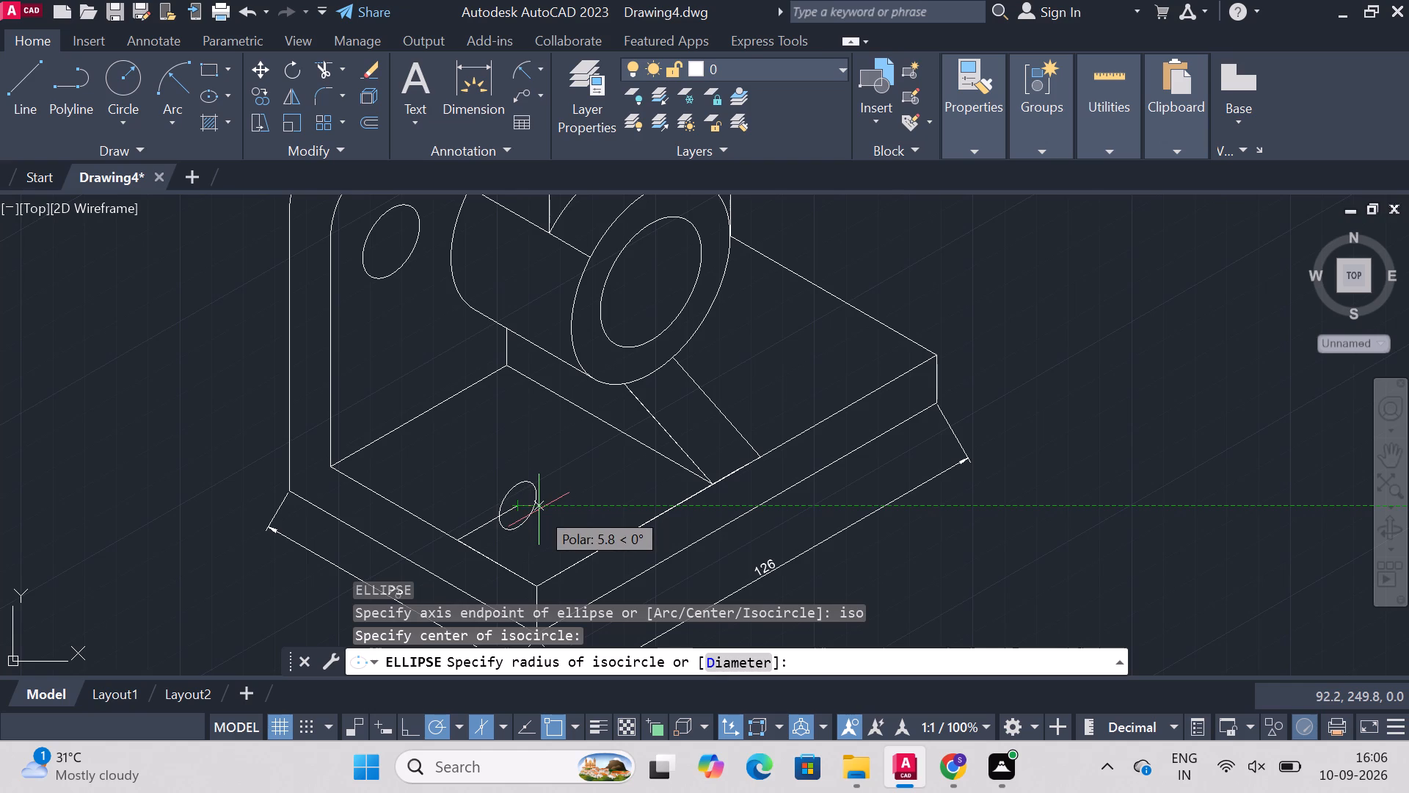
key(F5)
key(F5)
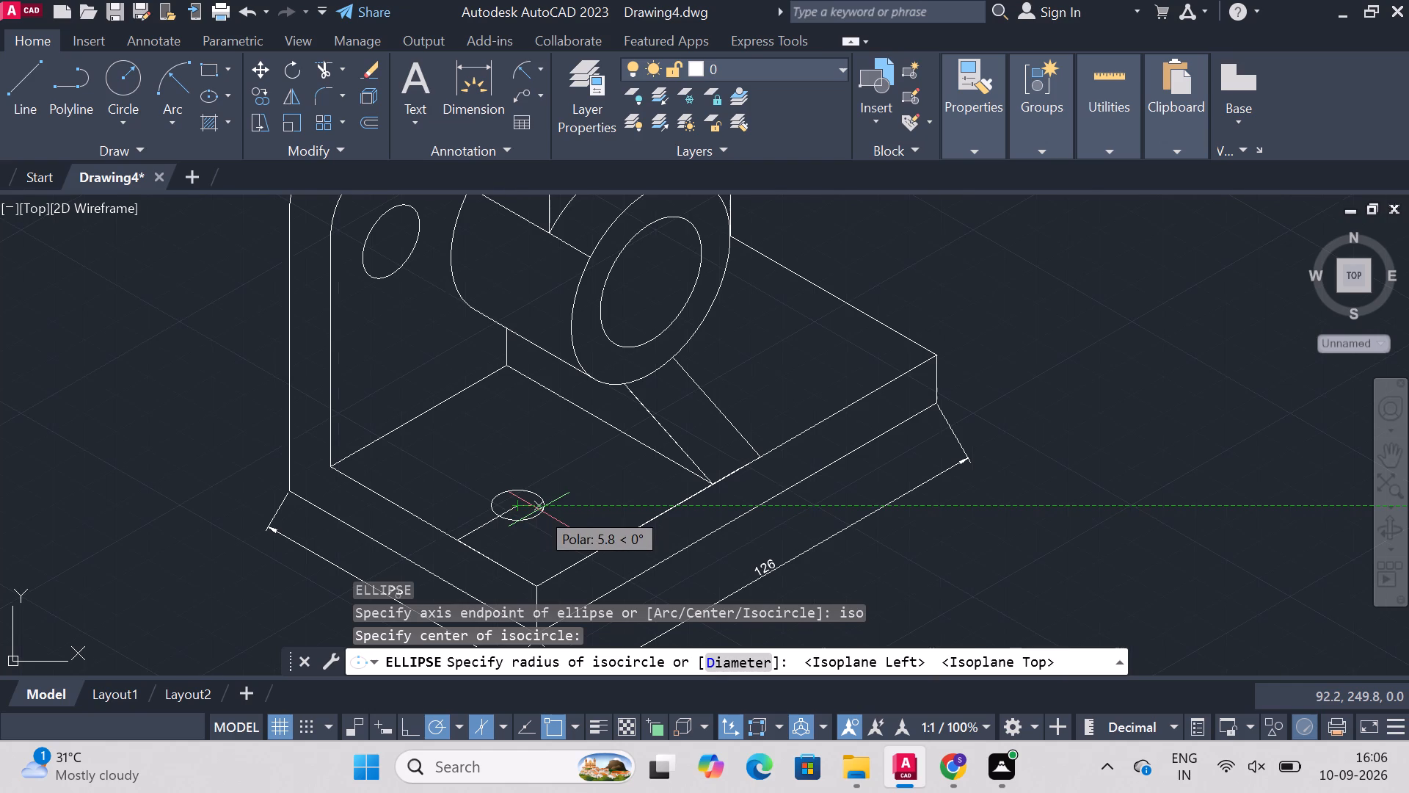
key(d)
key(Return)
text(18)
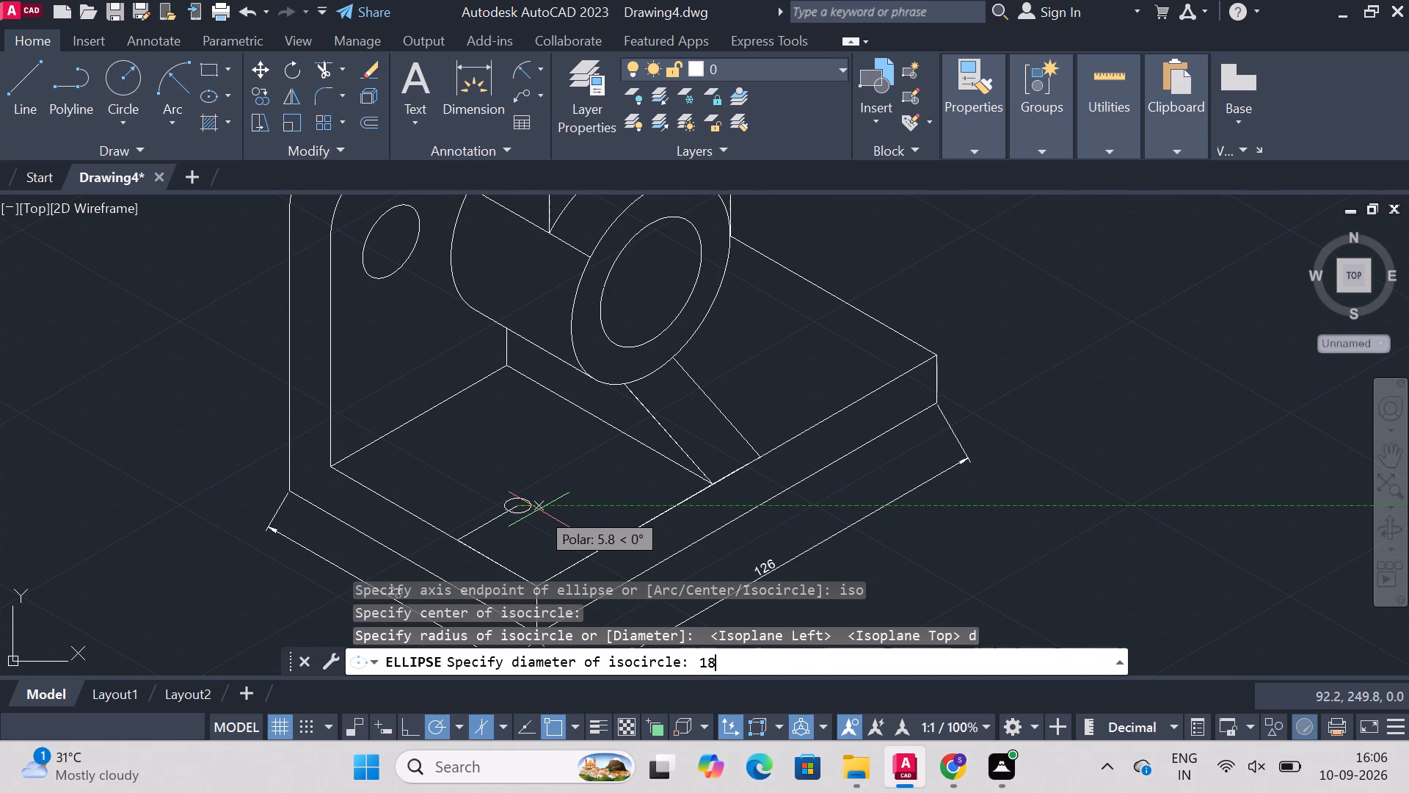
key(Return)
key(Escape)
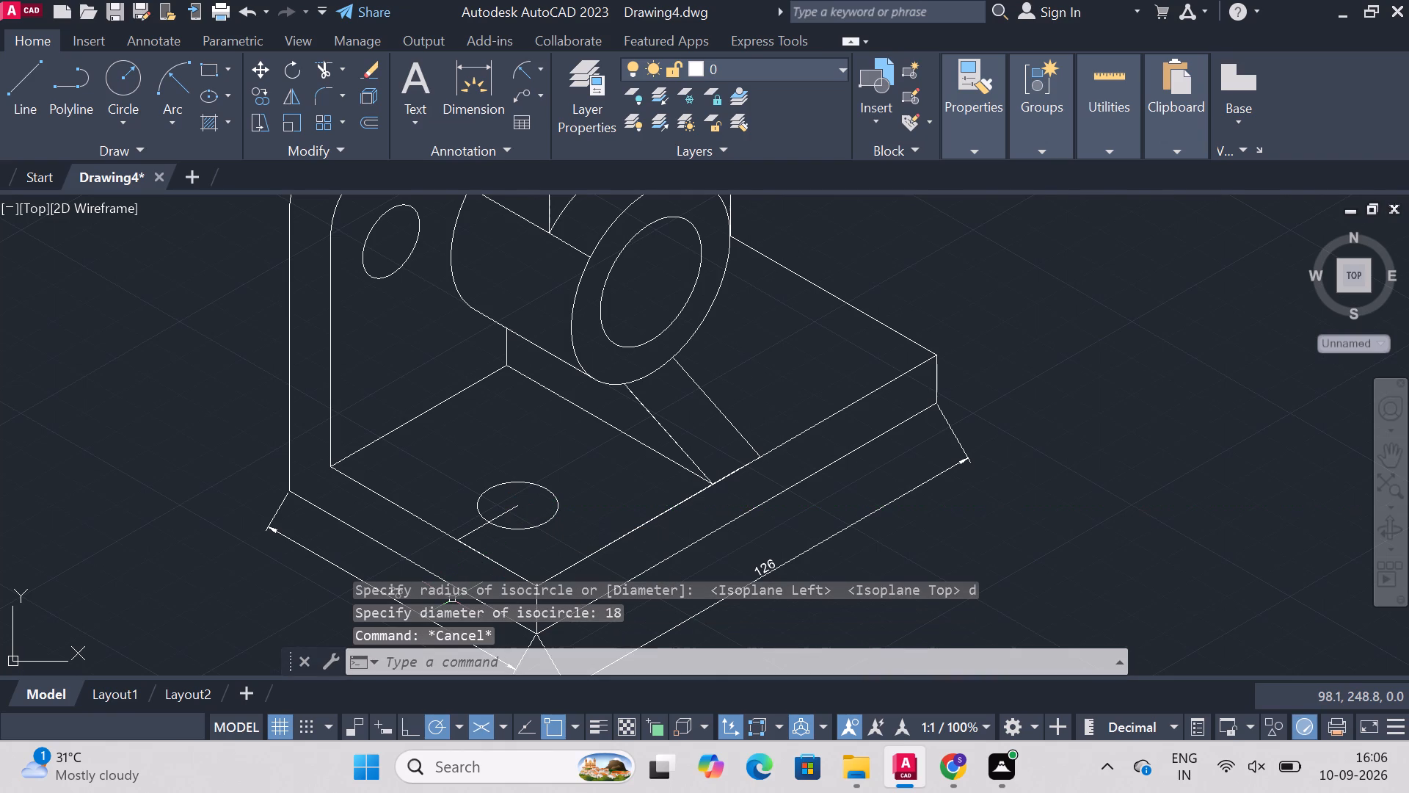
Trim away the construction lines that located the new base plate hole, inside and outside the circle.
text(trim)
key(Return)
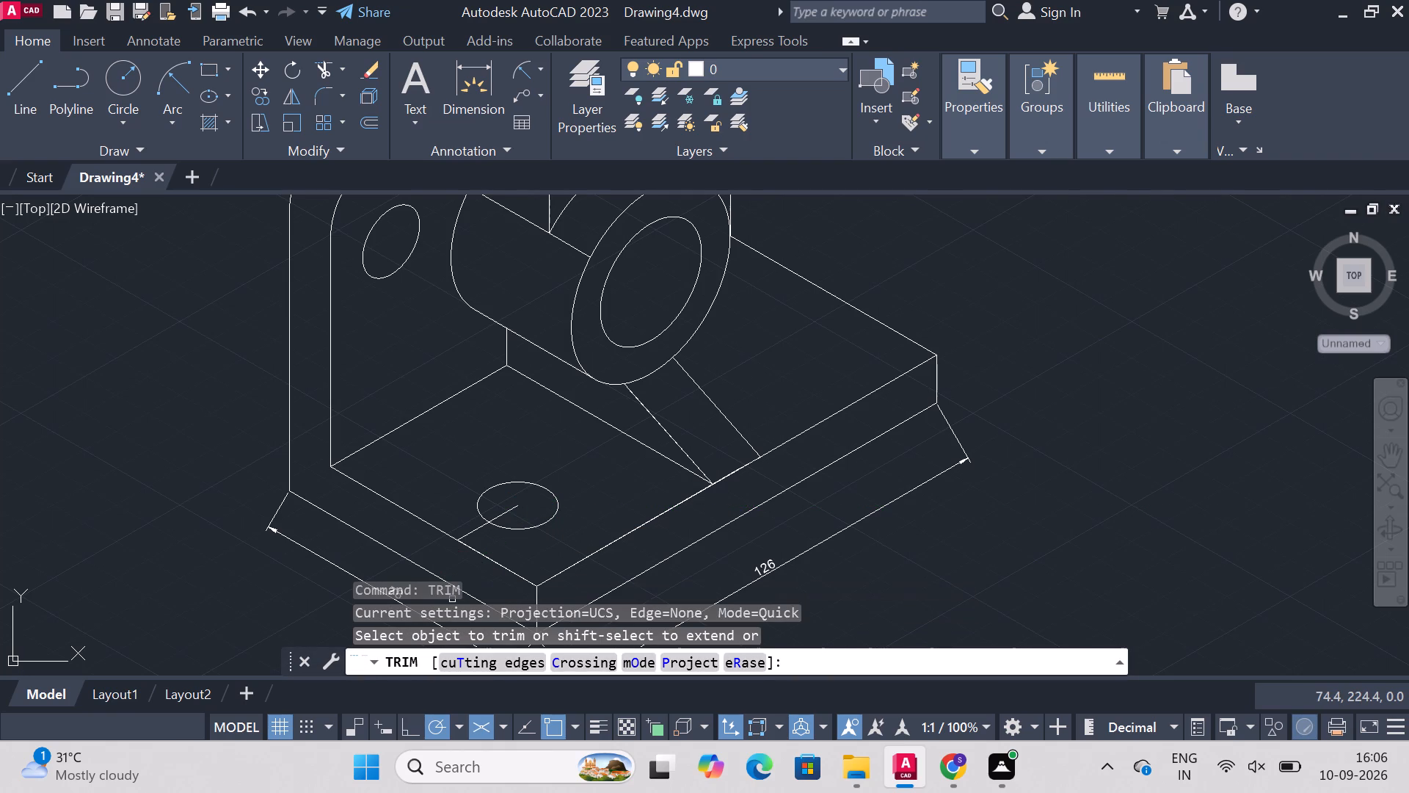
click(467, 535)
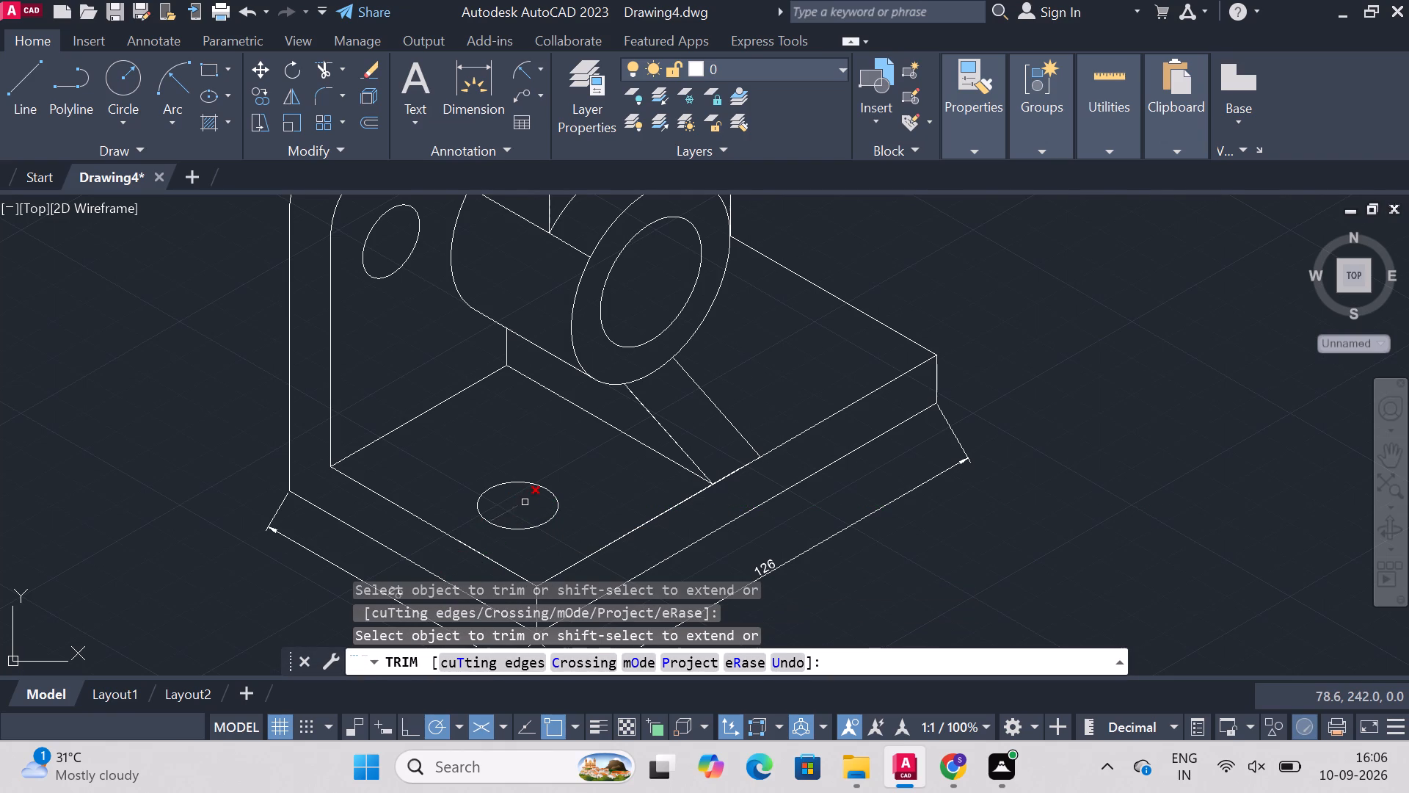
click(515, 505)
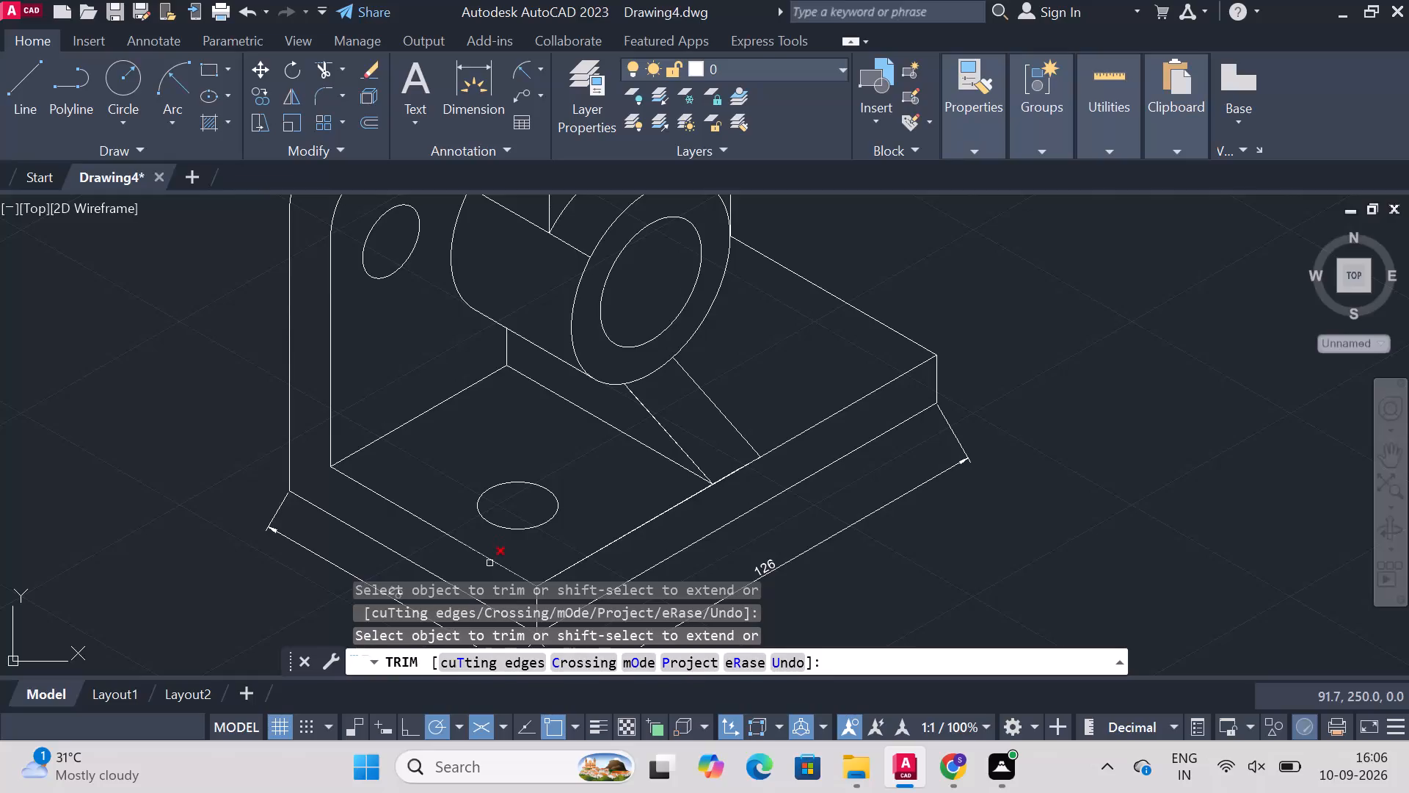
click(489, 564)
key(Escape)
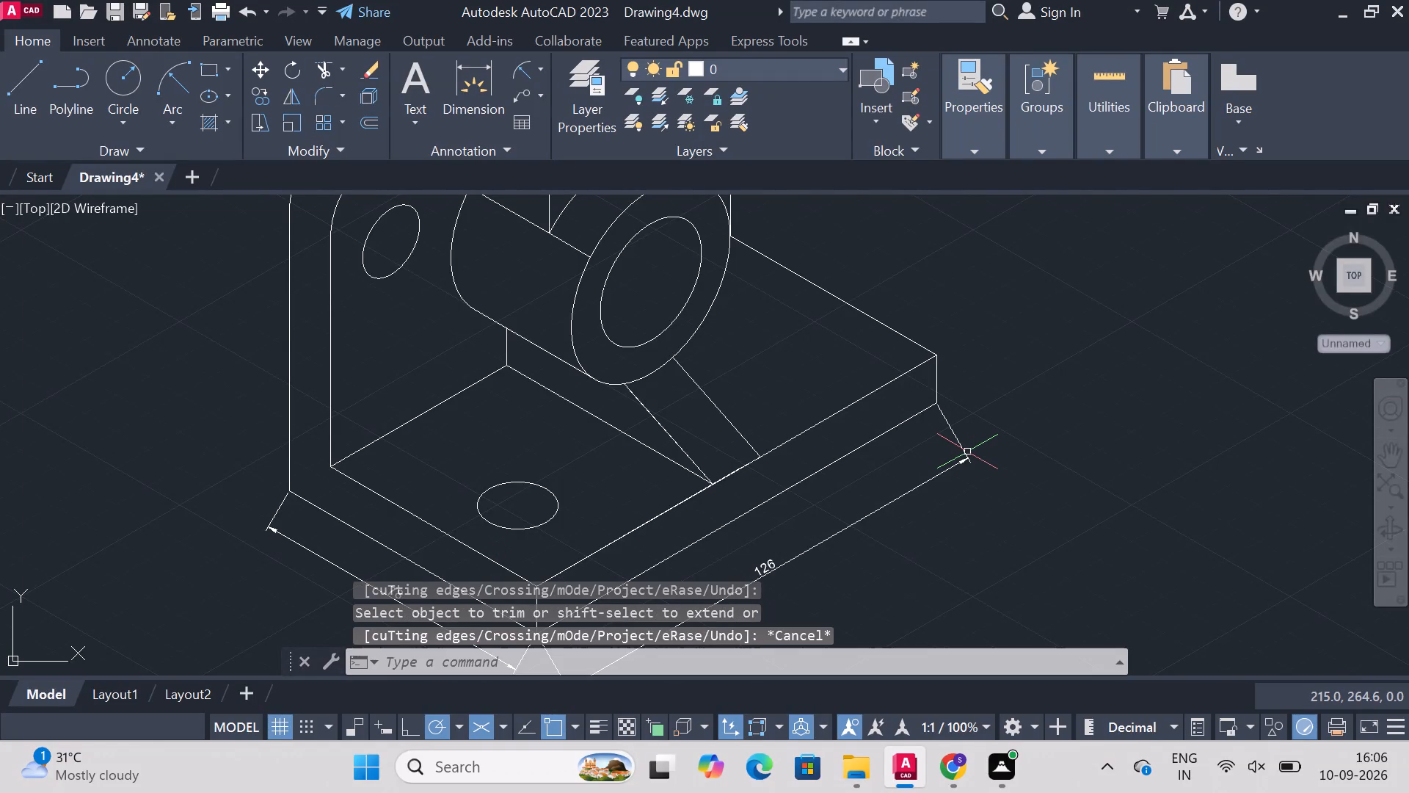
Draw an 88-long construction line from the base plate hole's centre, parallel to the plate's 126-long edge.
text(line)
key(Return)
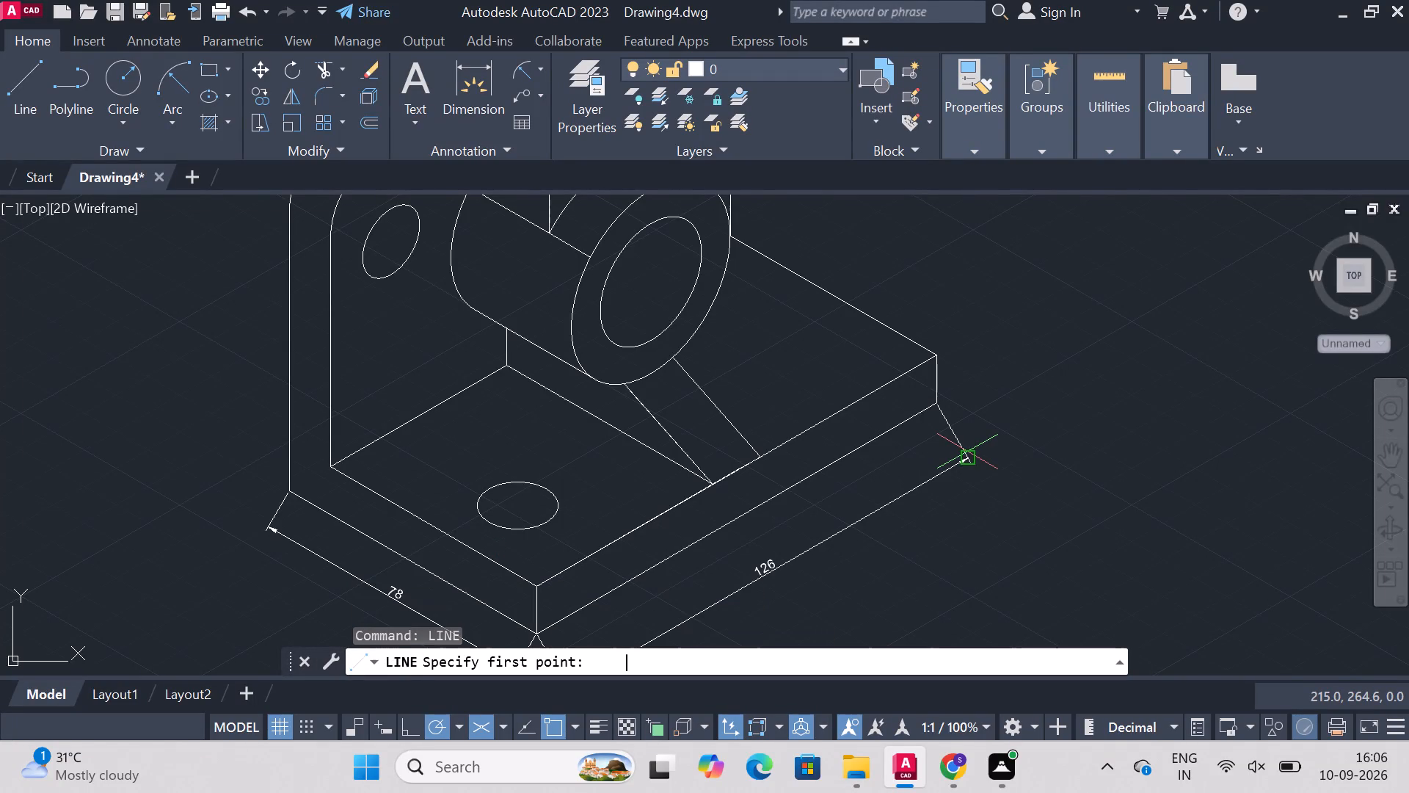
click(517, 503)
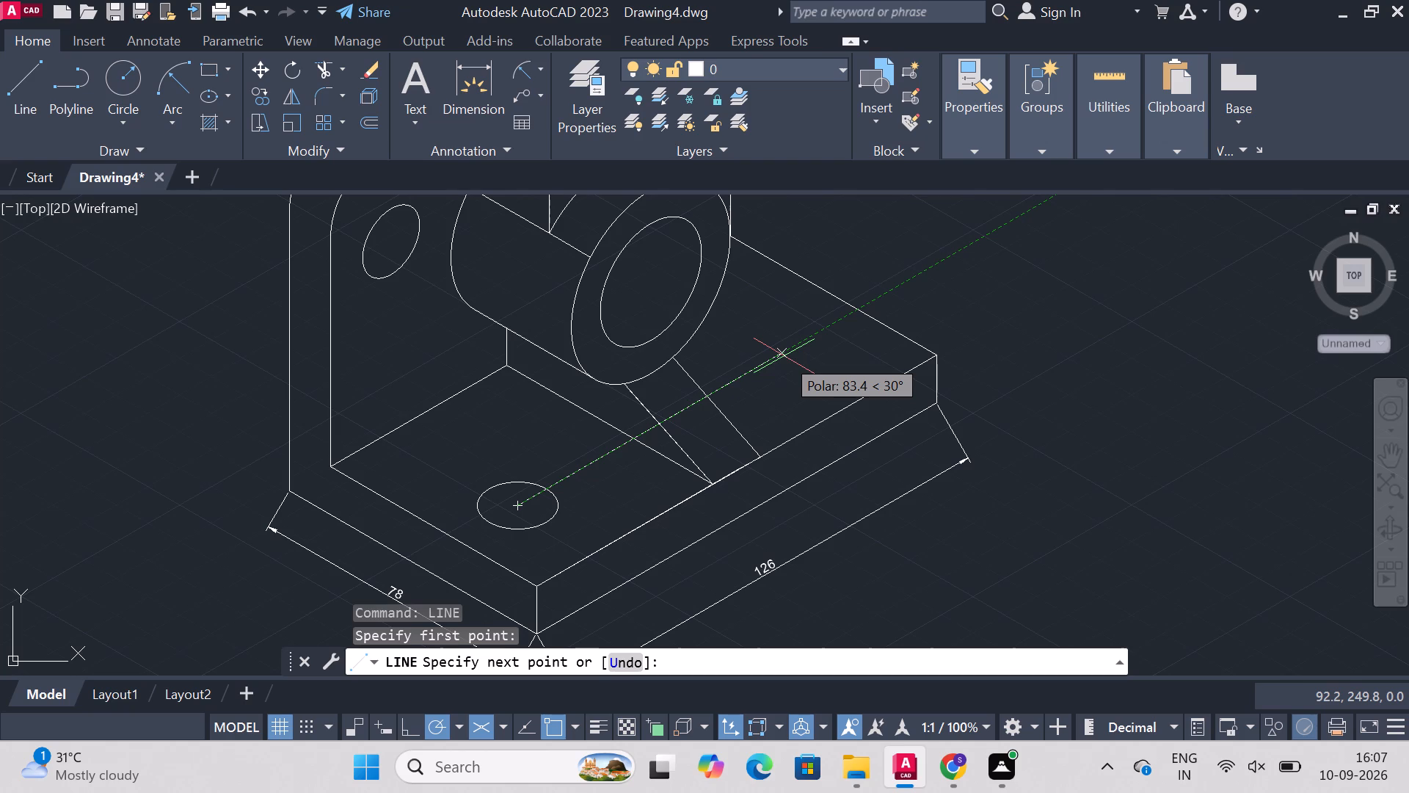
text(107)
key(Return)
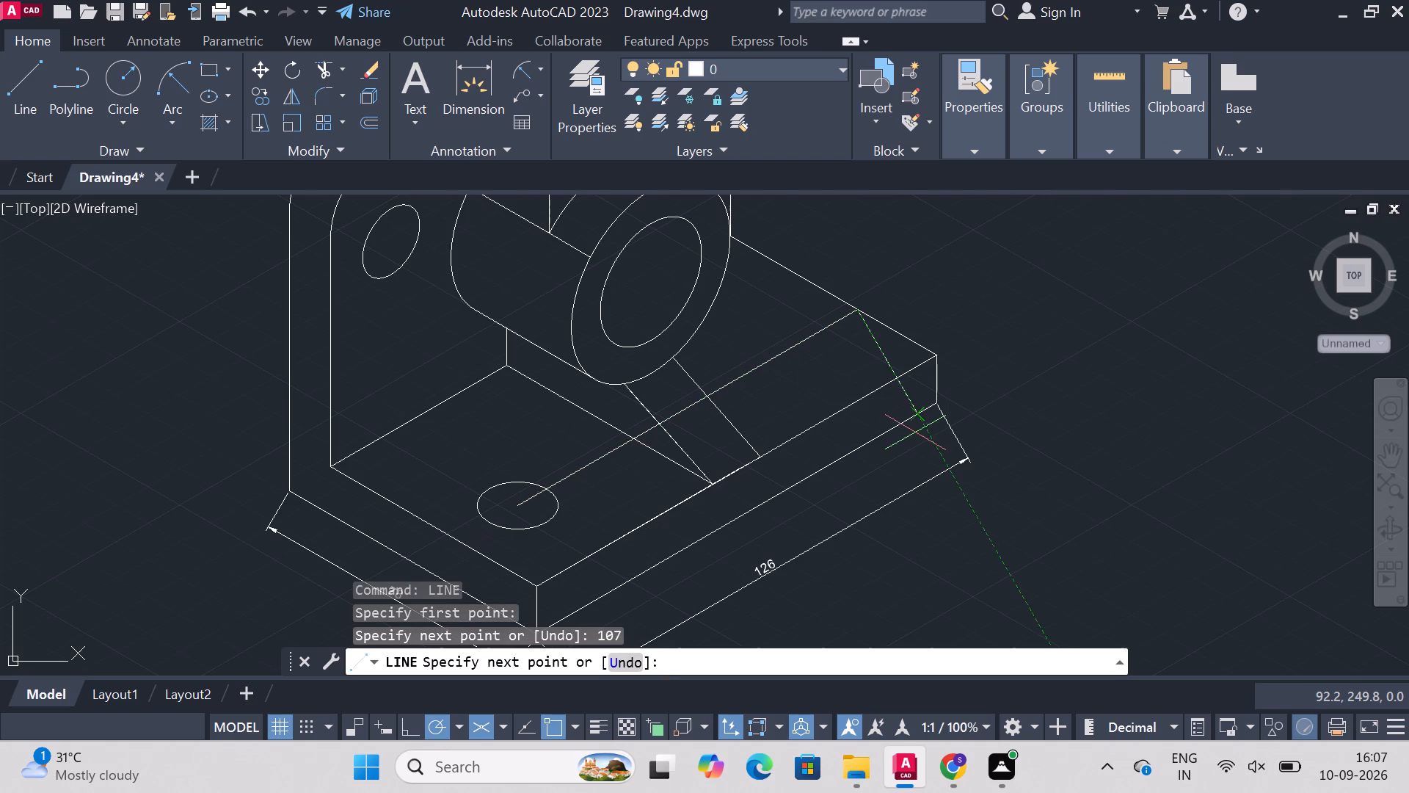
key(ctrl+z)
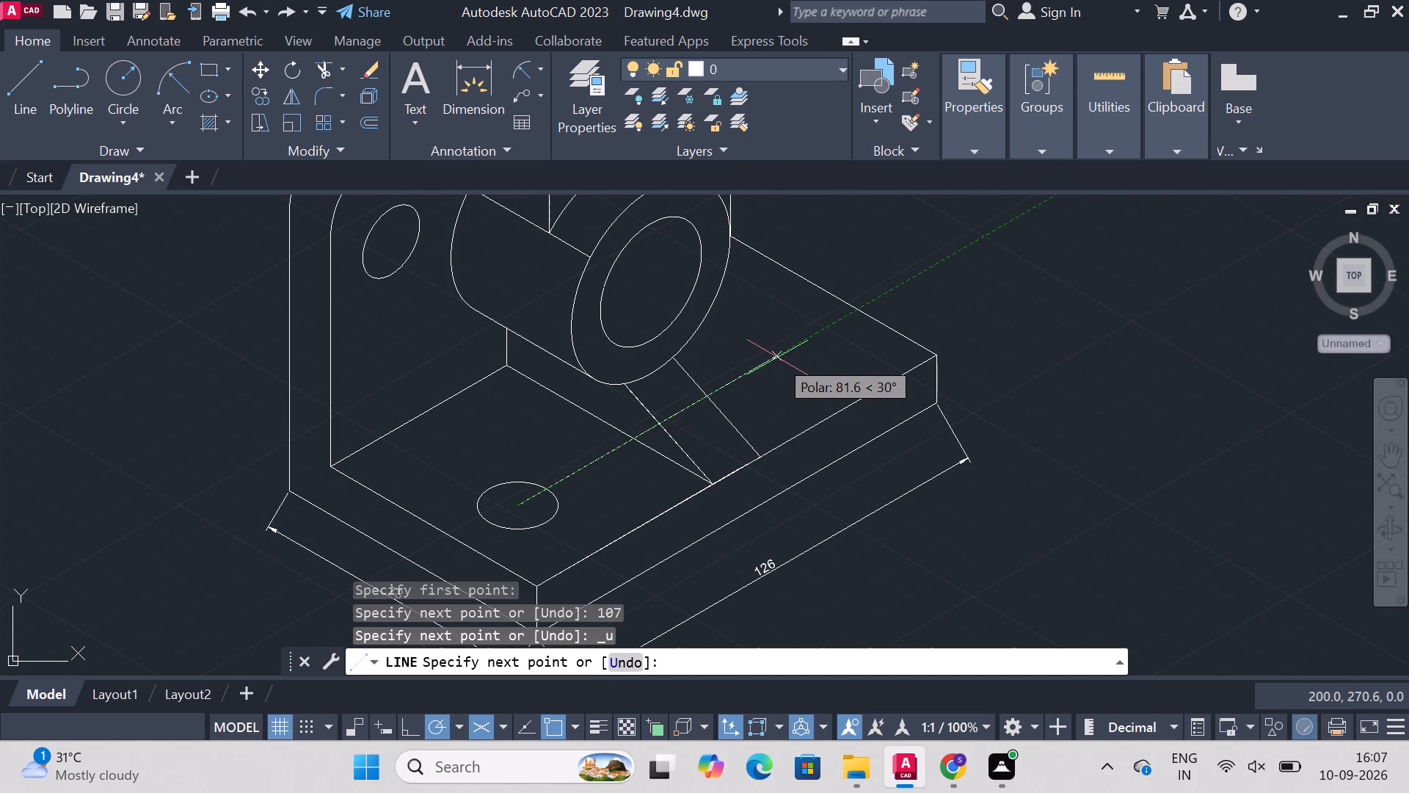
text(88)
key(Return)
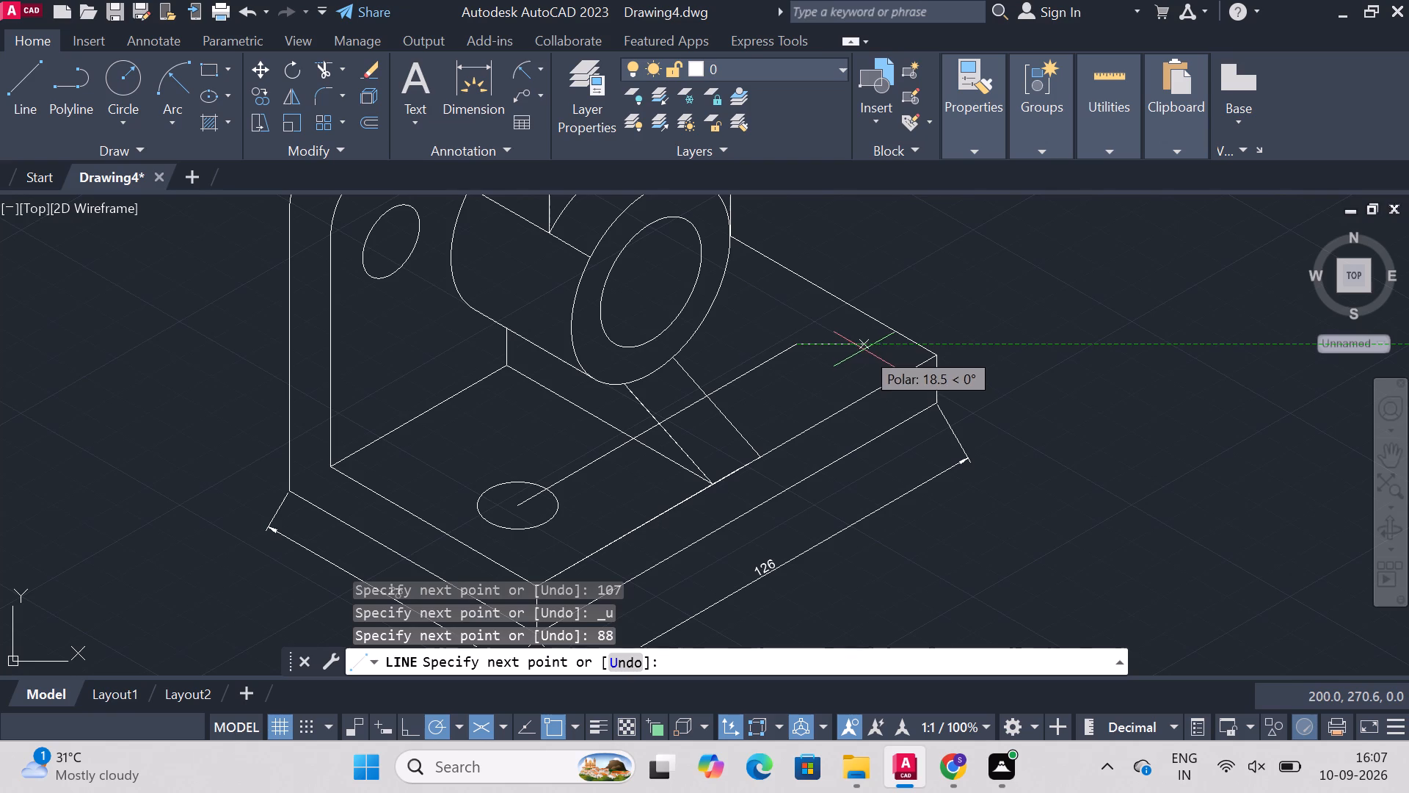
key(Escape)
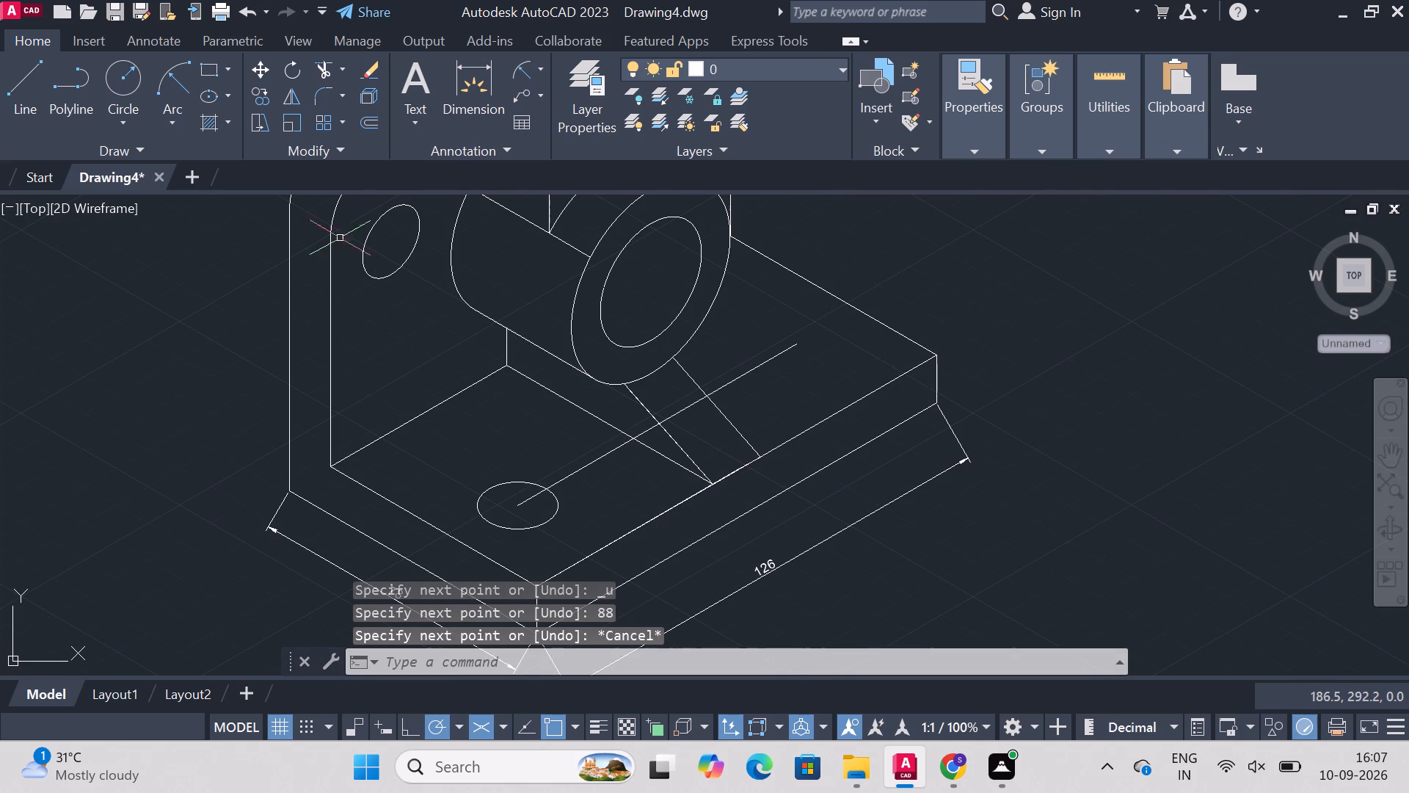
Draw a second isocircle of diameter 18 on the base plate, centred on the far end of the 88-long line.
text(el)
key(Return)
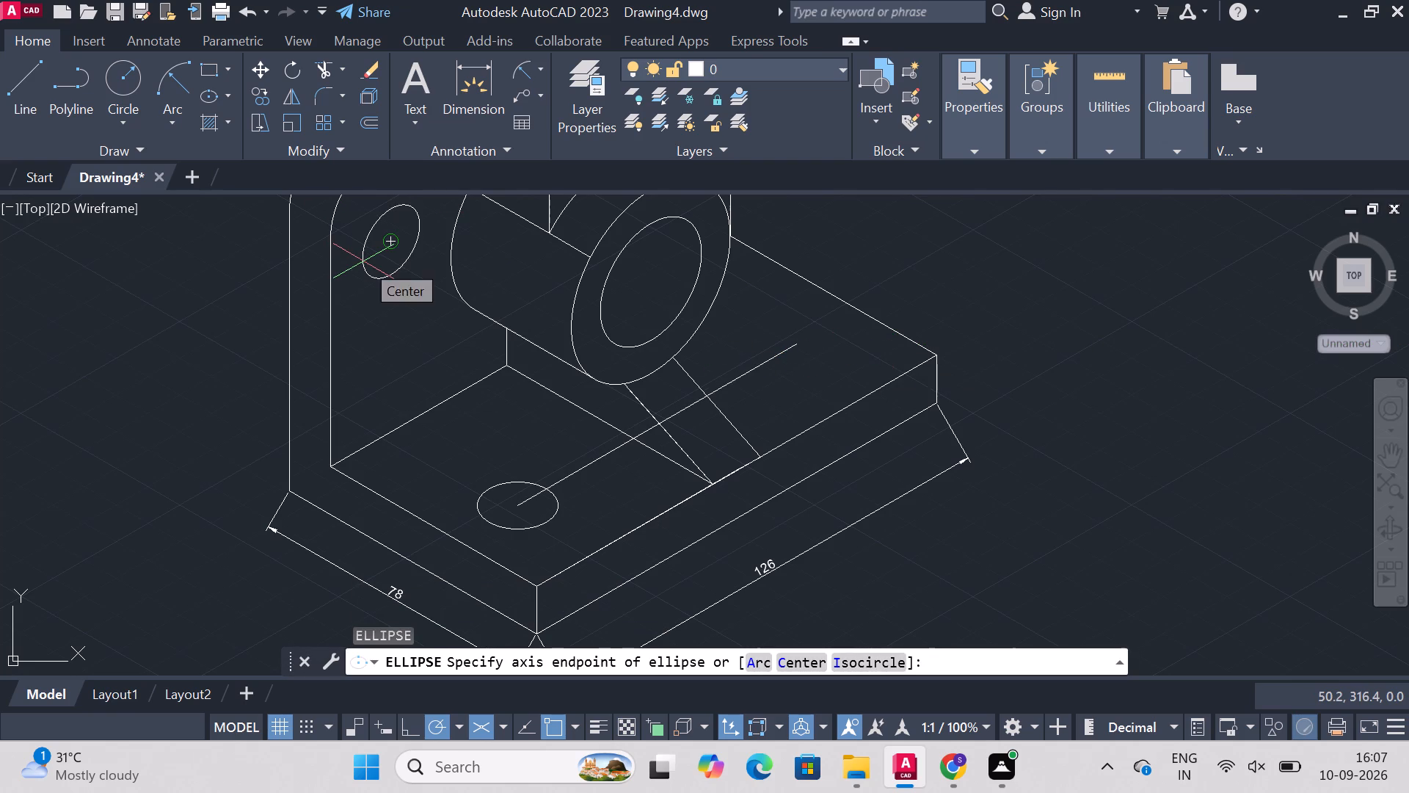
text(iso)
key(Return)
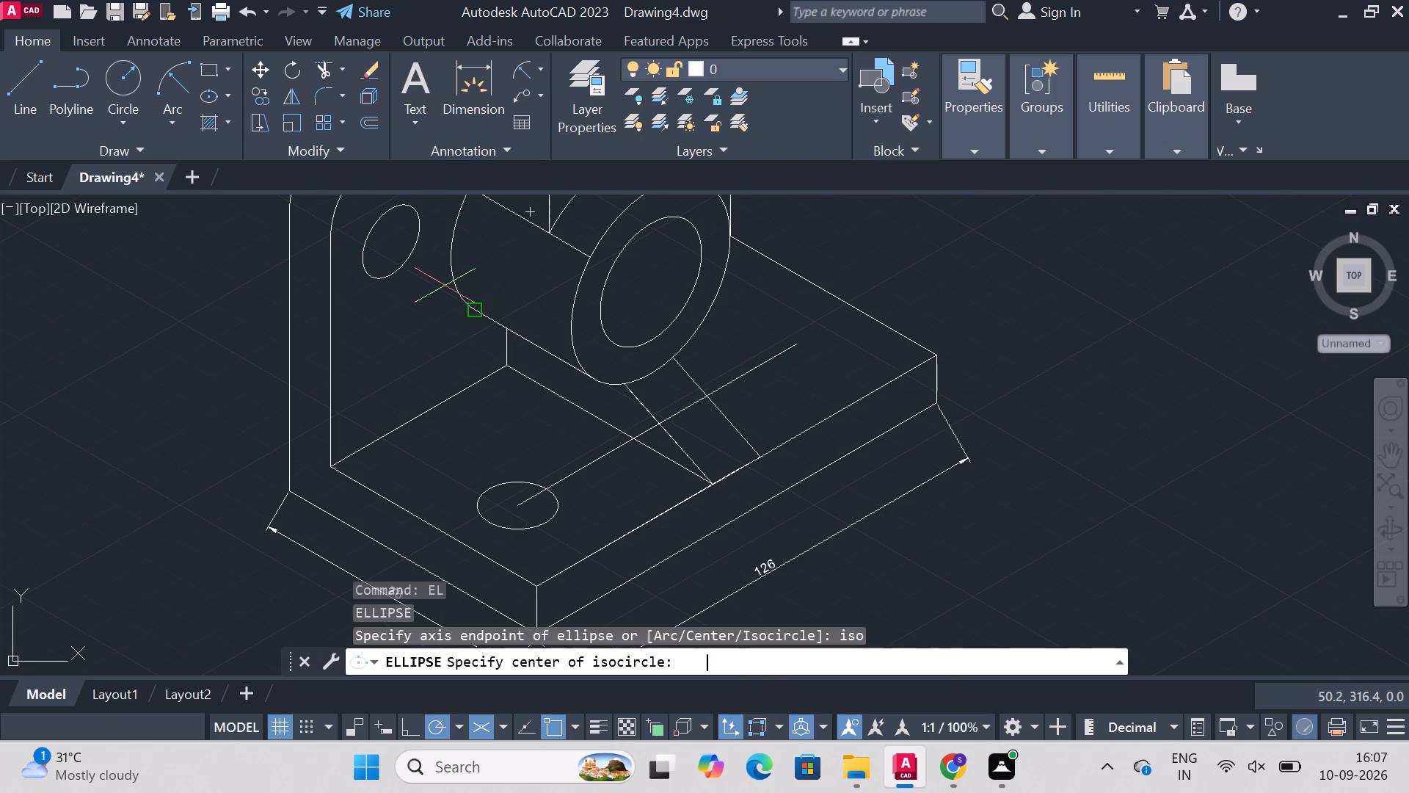
click(793, 341)
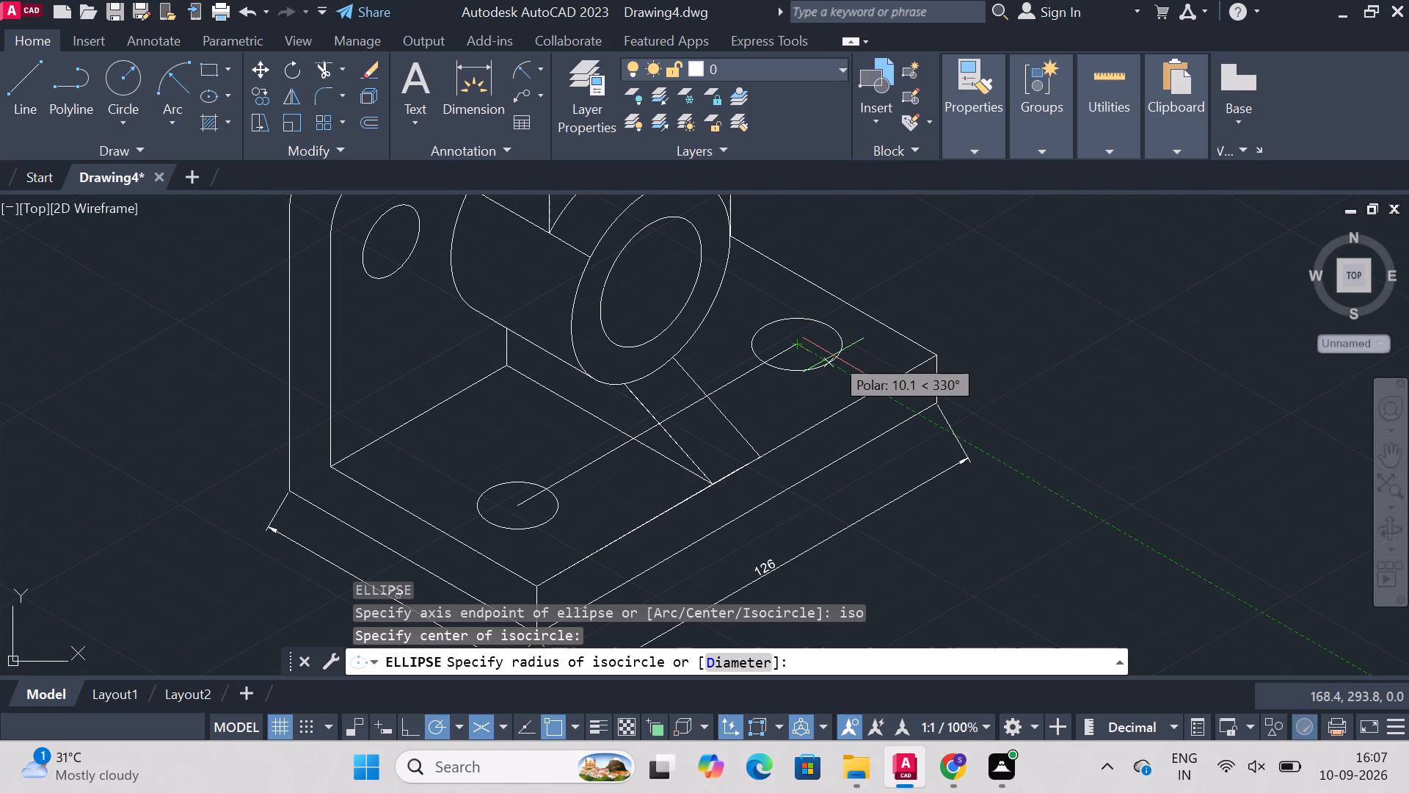
key(d)
key(Return)
text(18)
key(Return)
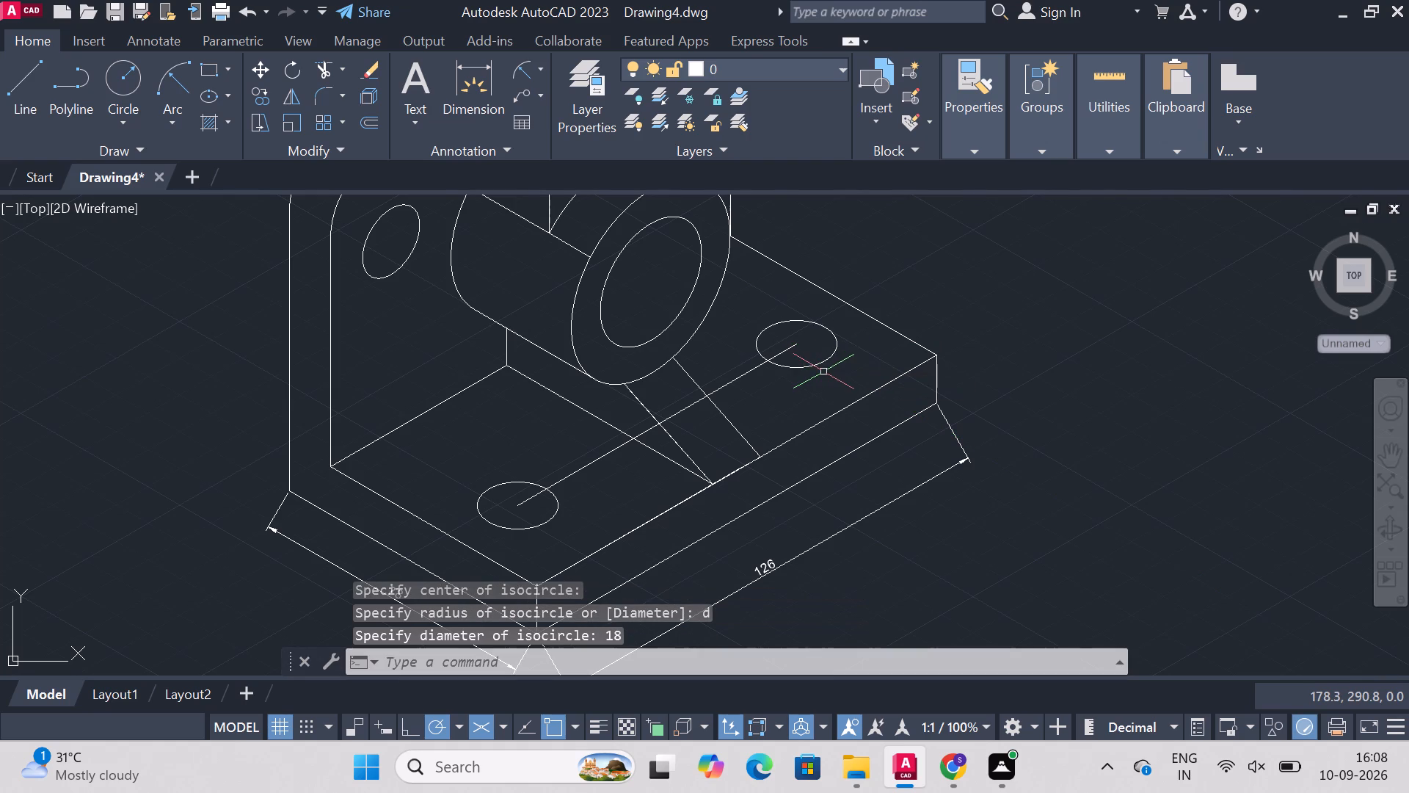
key(Escape)
Delete the 88-long construction line joining the two base plate holes.
click(741, 376)
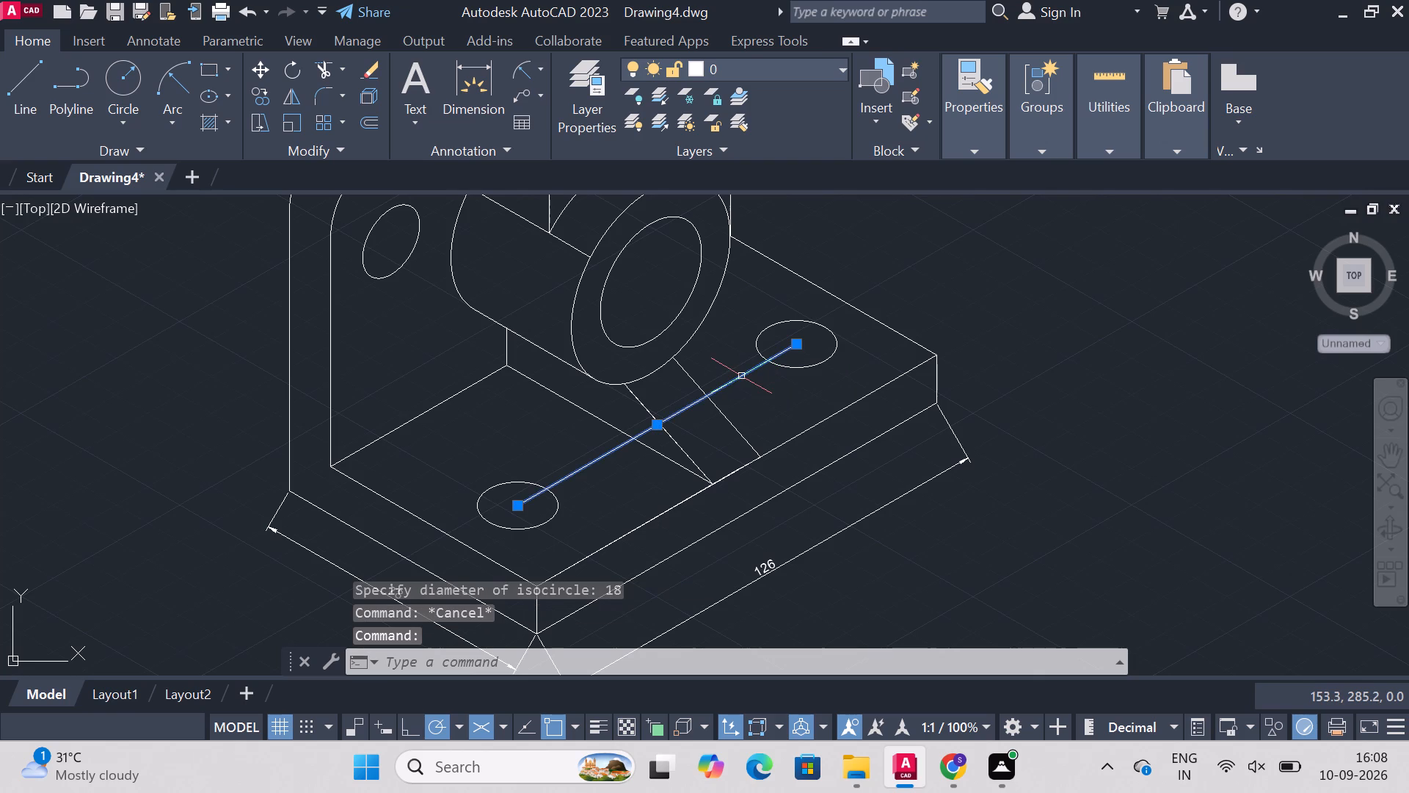
key(Delete)
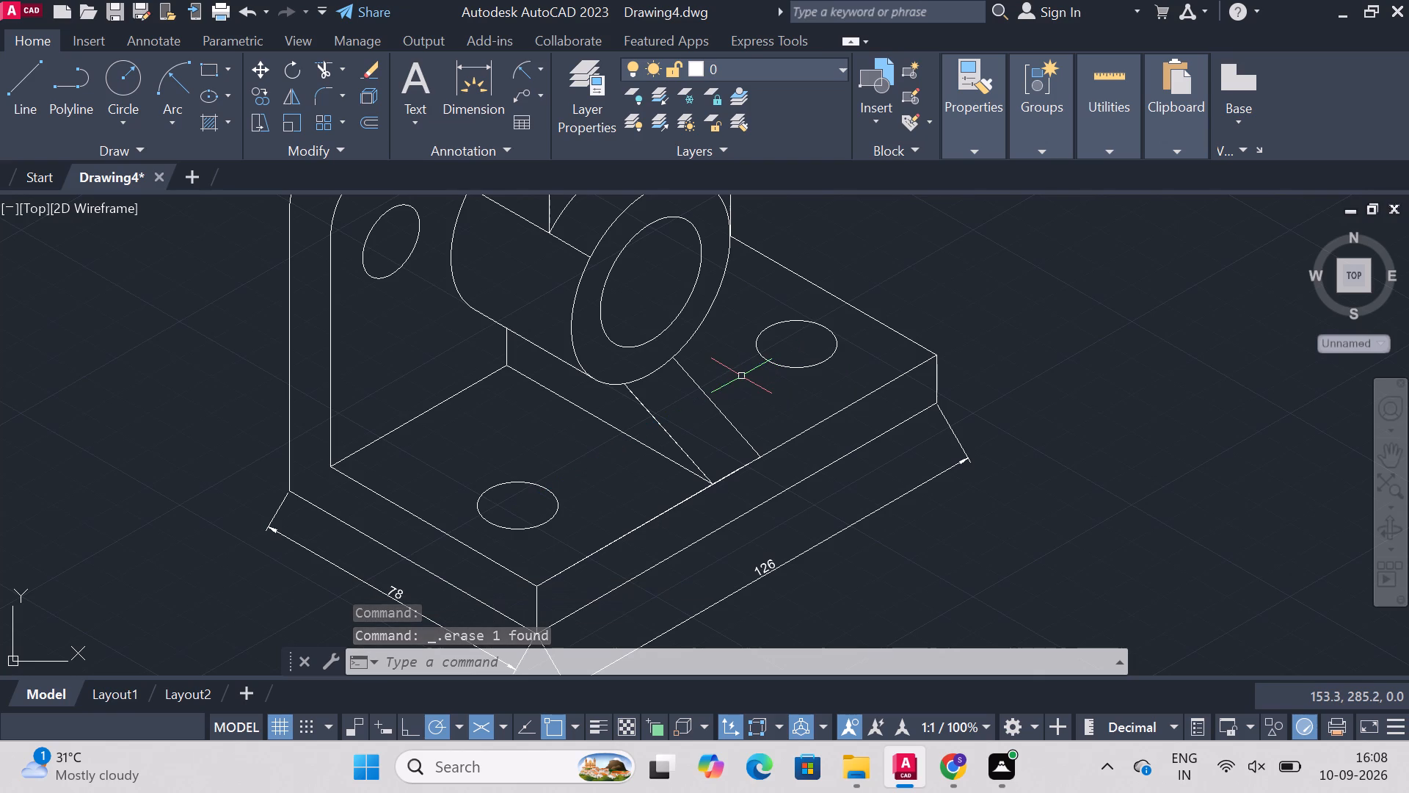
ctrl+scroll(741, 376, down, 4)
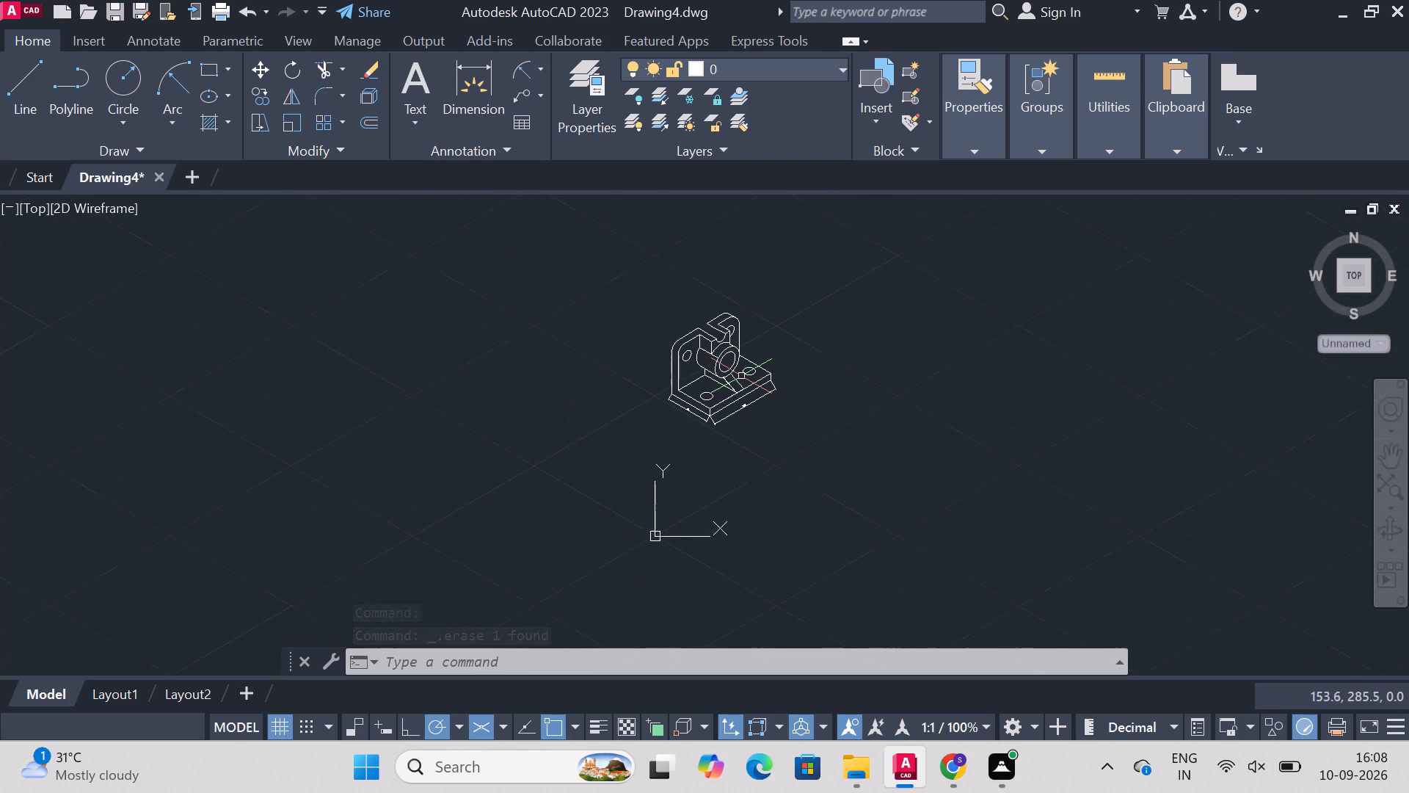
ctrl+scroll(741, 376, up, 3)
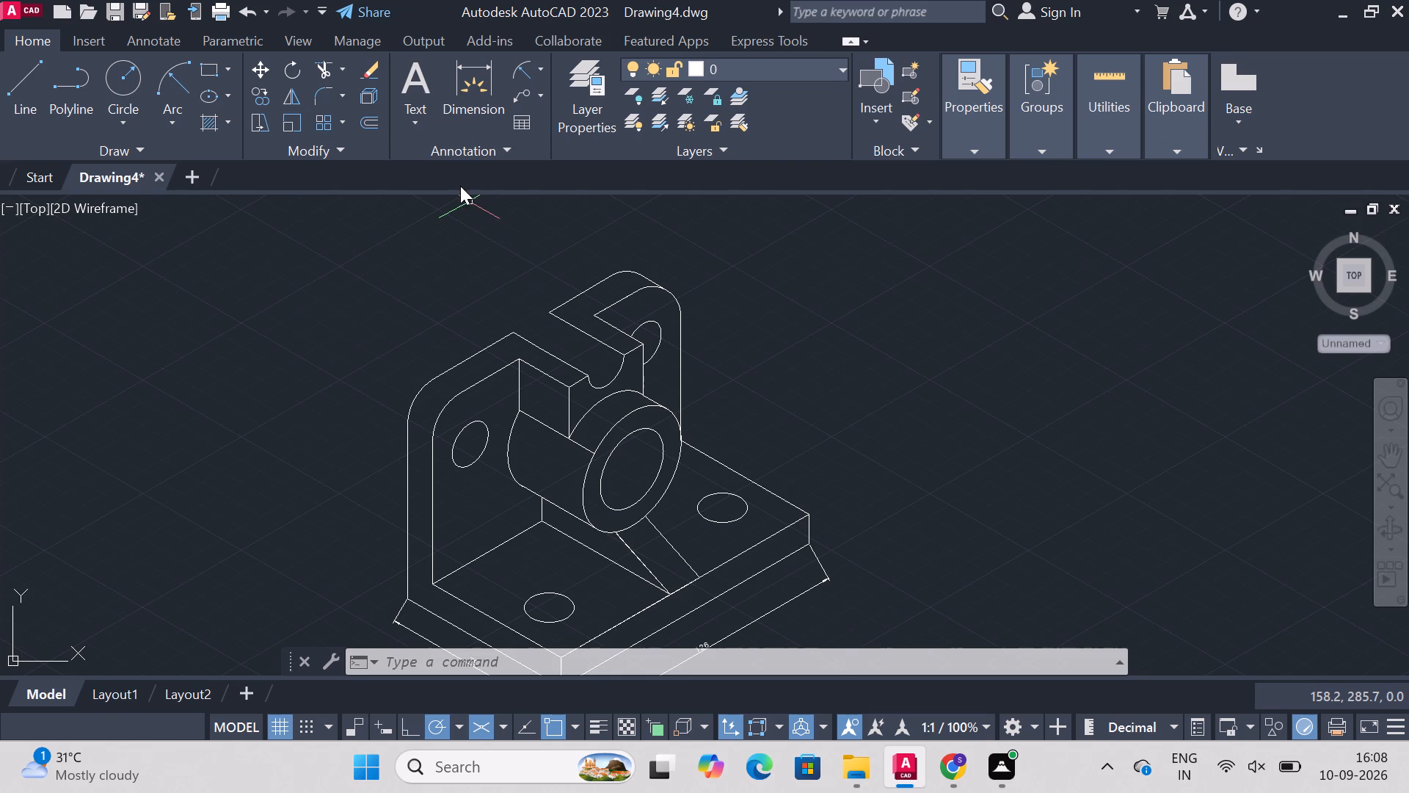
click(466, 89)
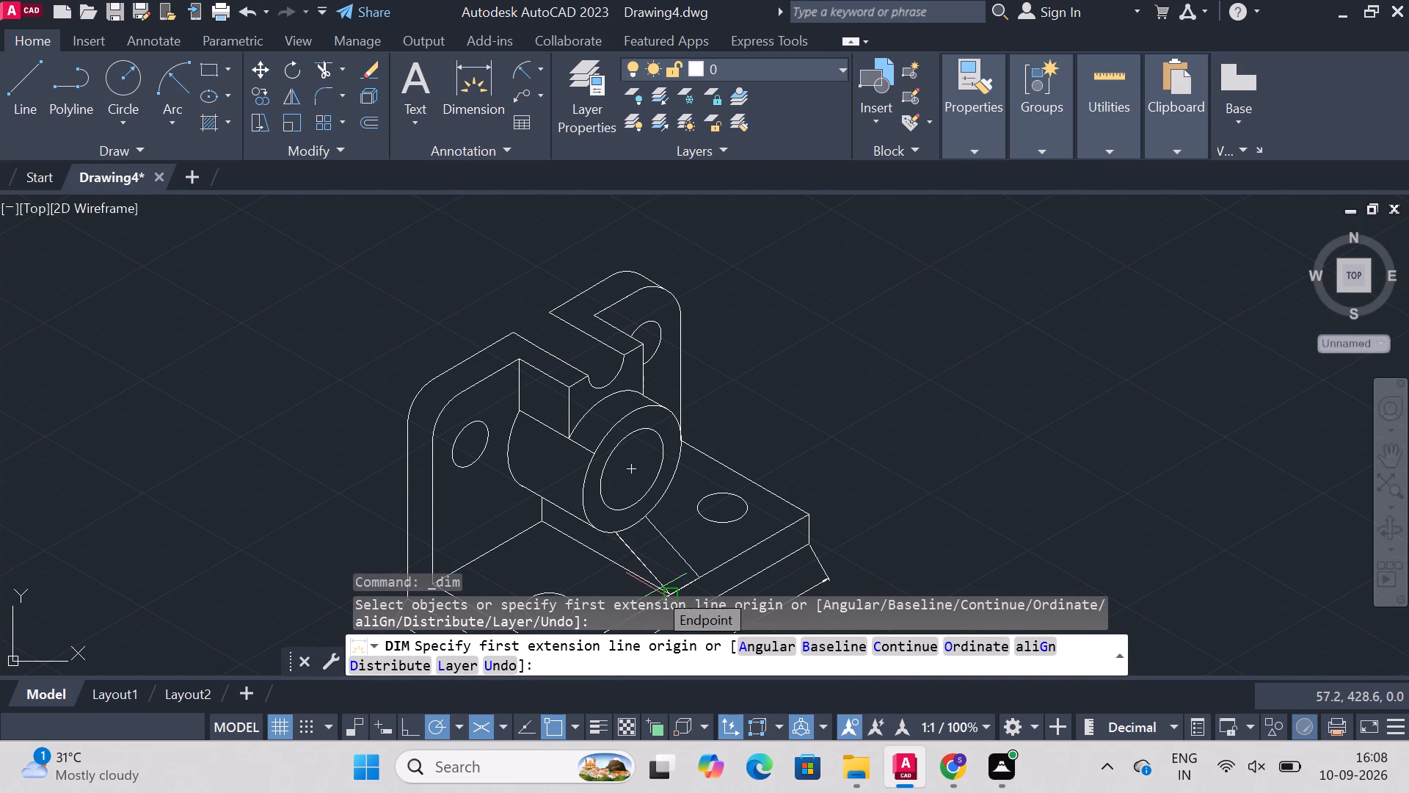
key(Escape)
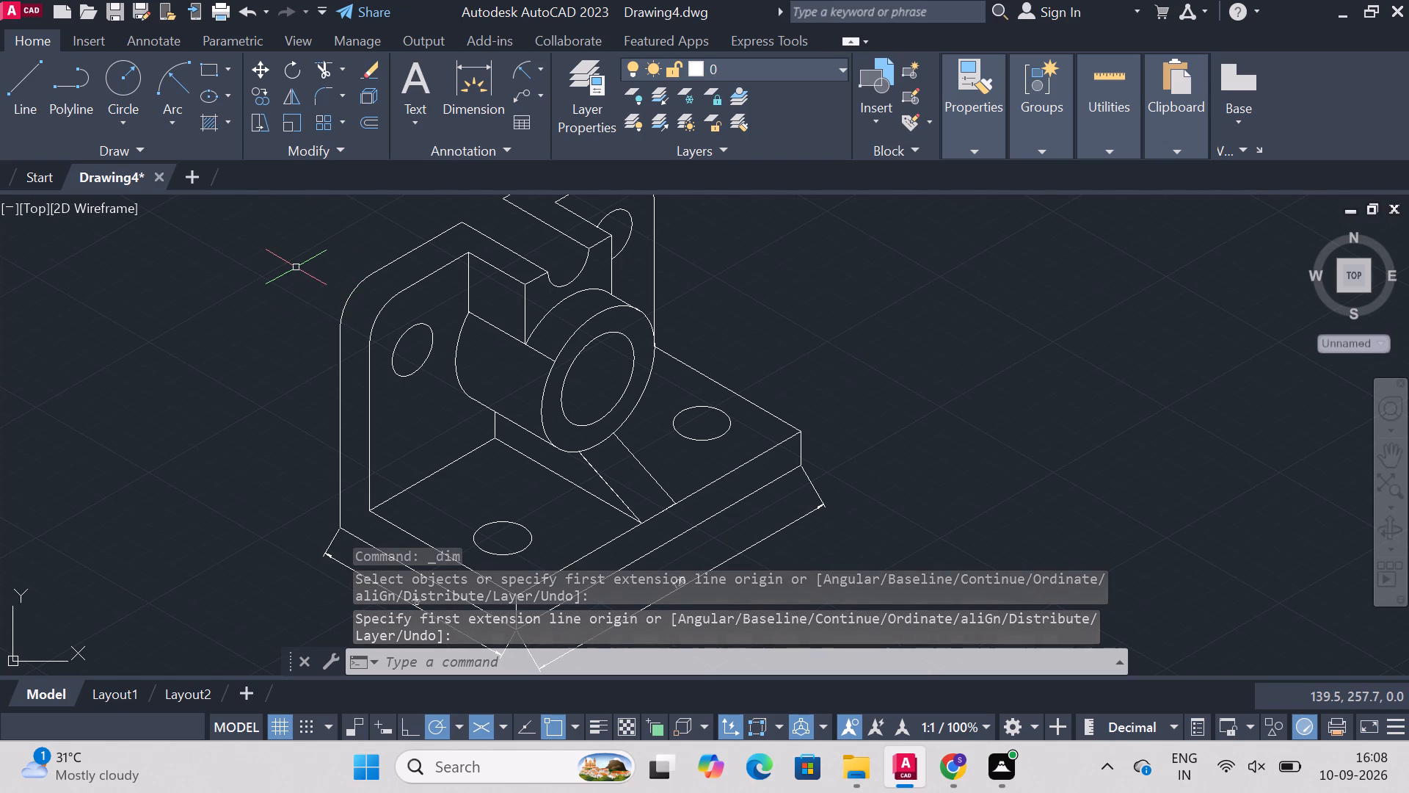
Draw a construction line about 20 long extending the upright's outer top edge past its rounded corner at 210°.
text(line)
key(Return)
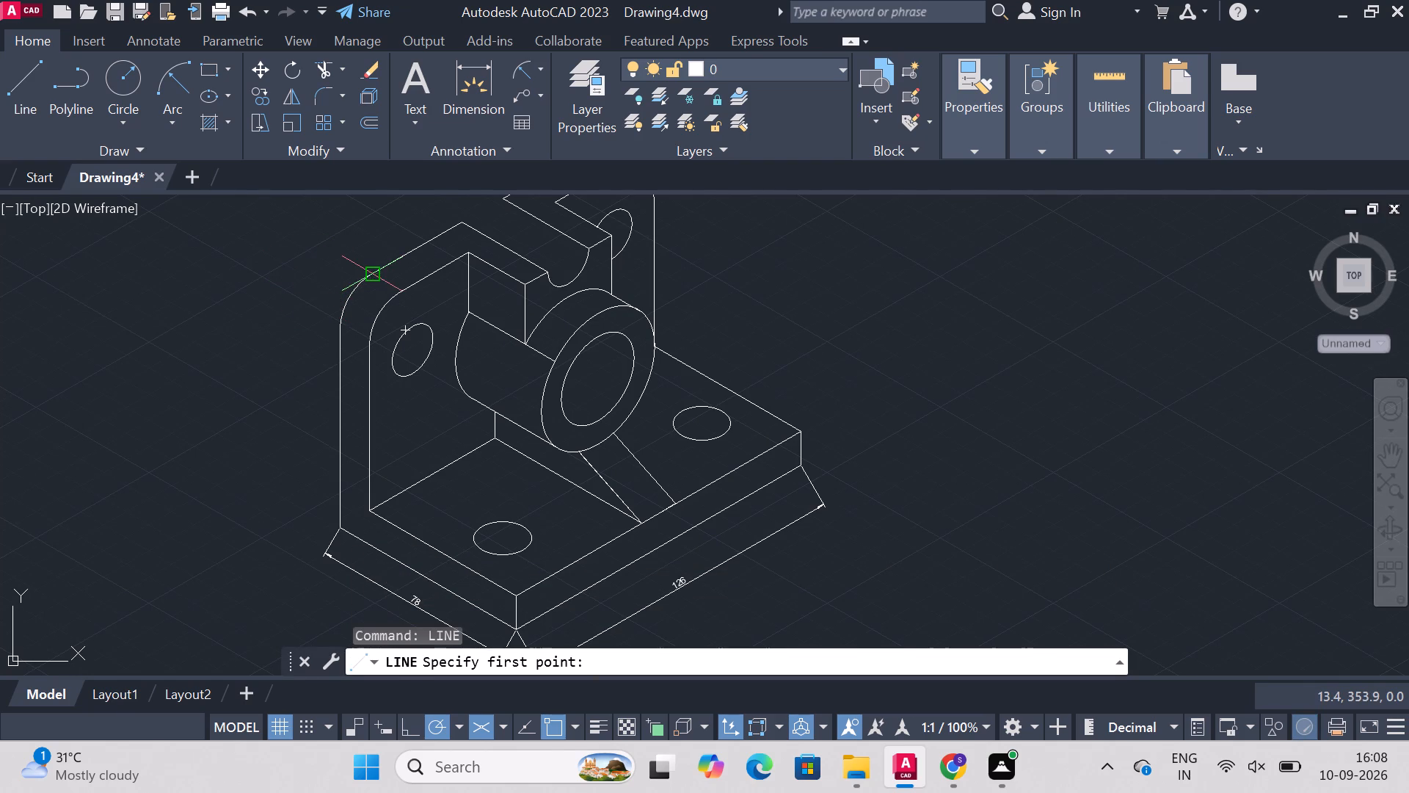
click(371, 278)
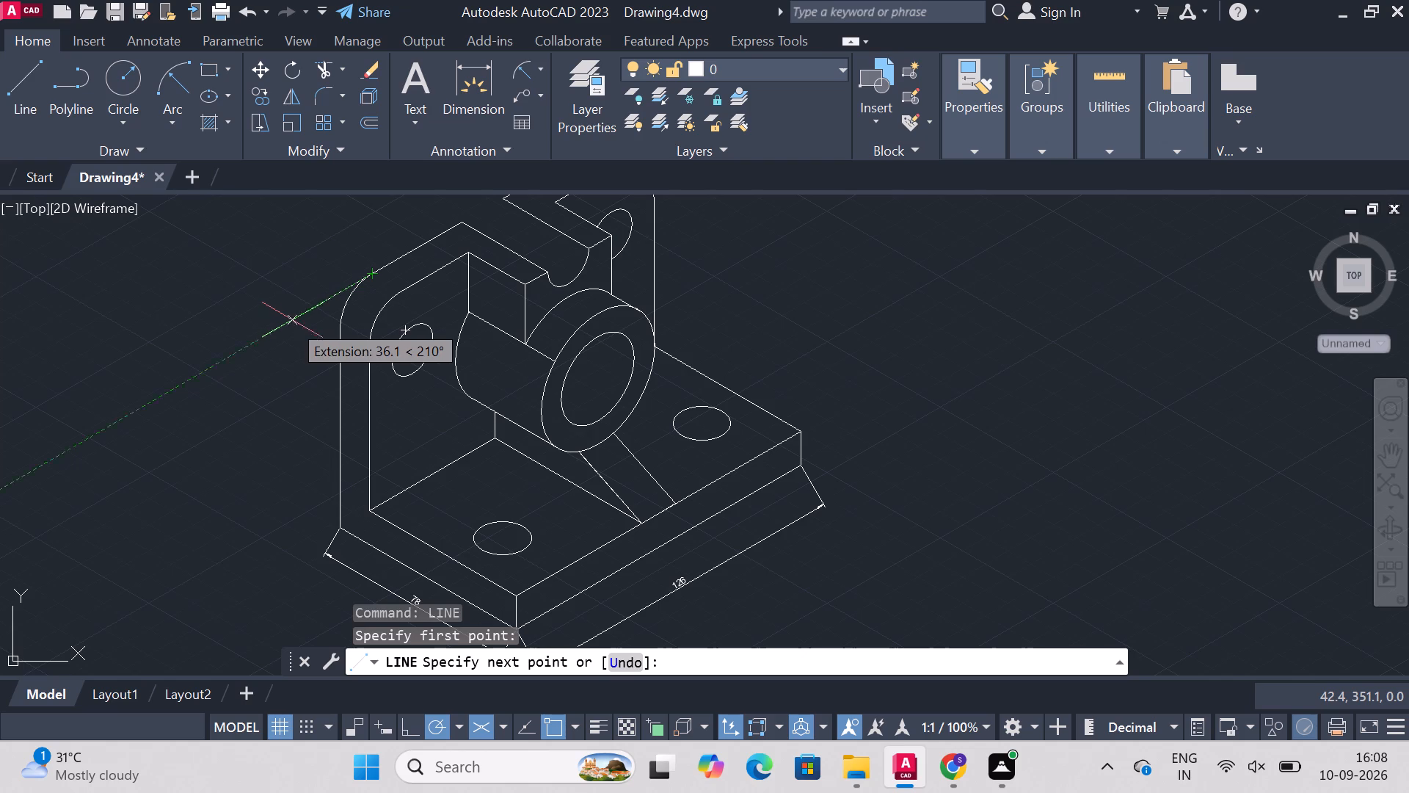
click(330, 301)
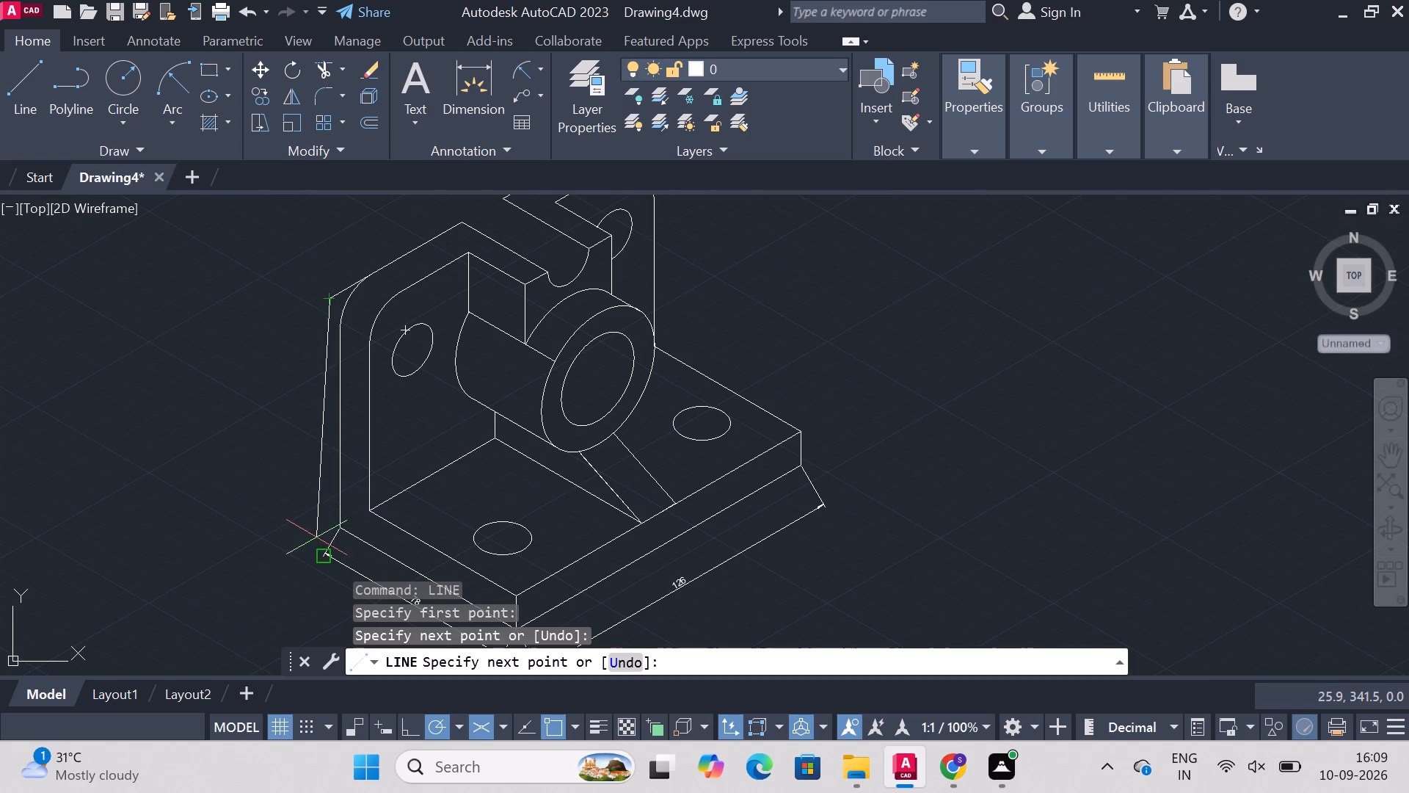
key(Escape)
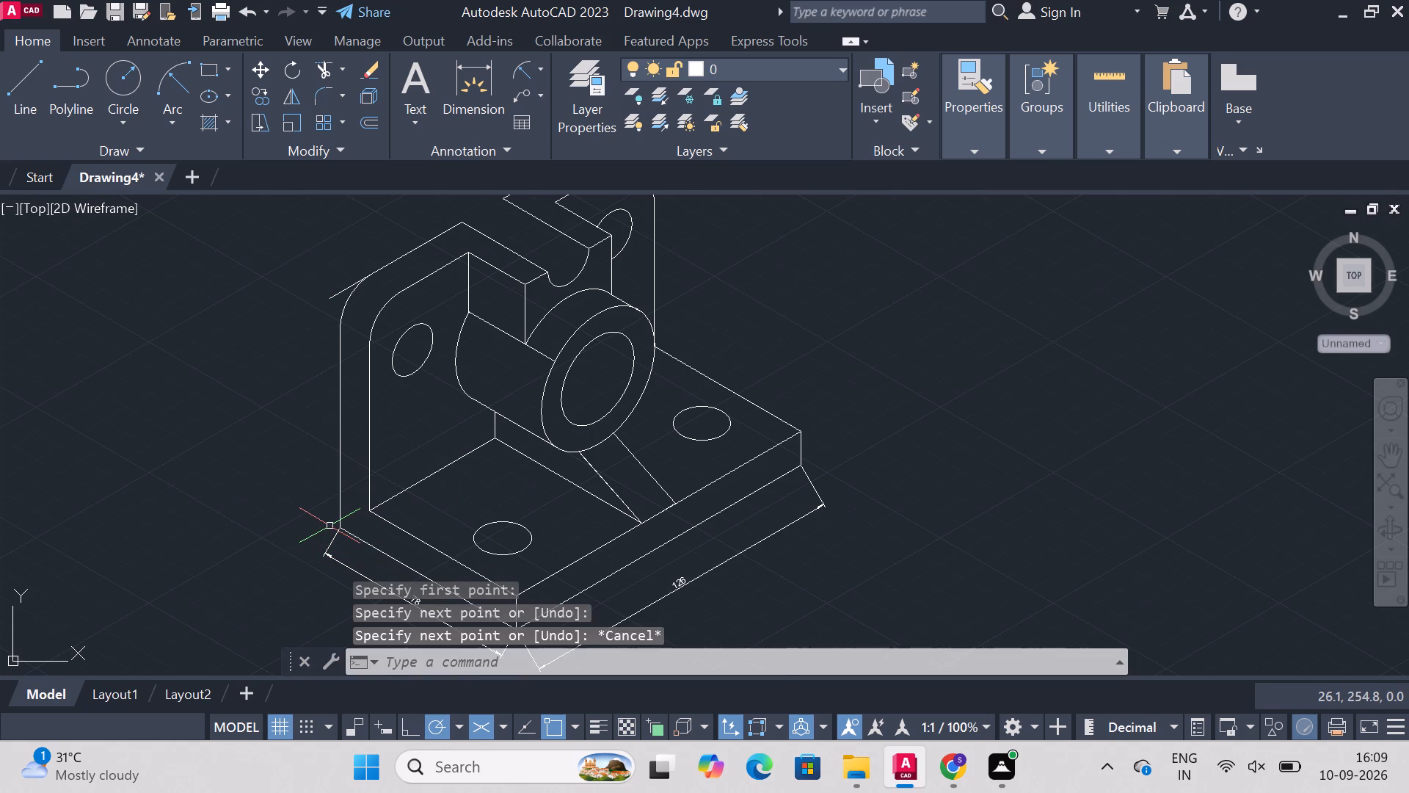
Draw a 90-long vertical line up from the bottom corner of the upright's outer edge to the extended top edge.
click(330, 526)
text(line)
key(Return)
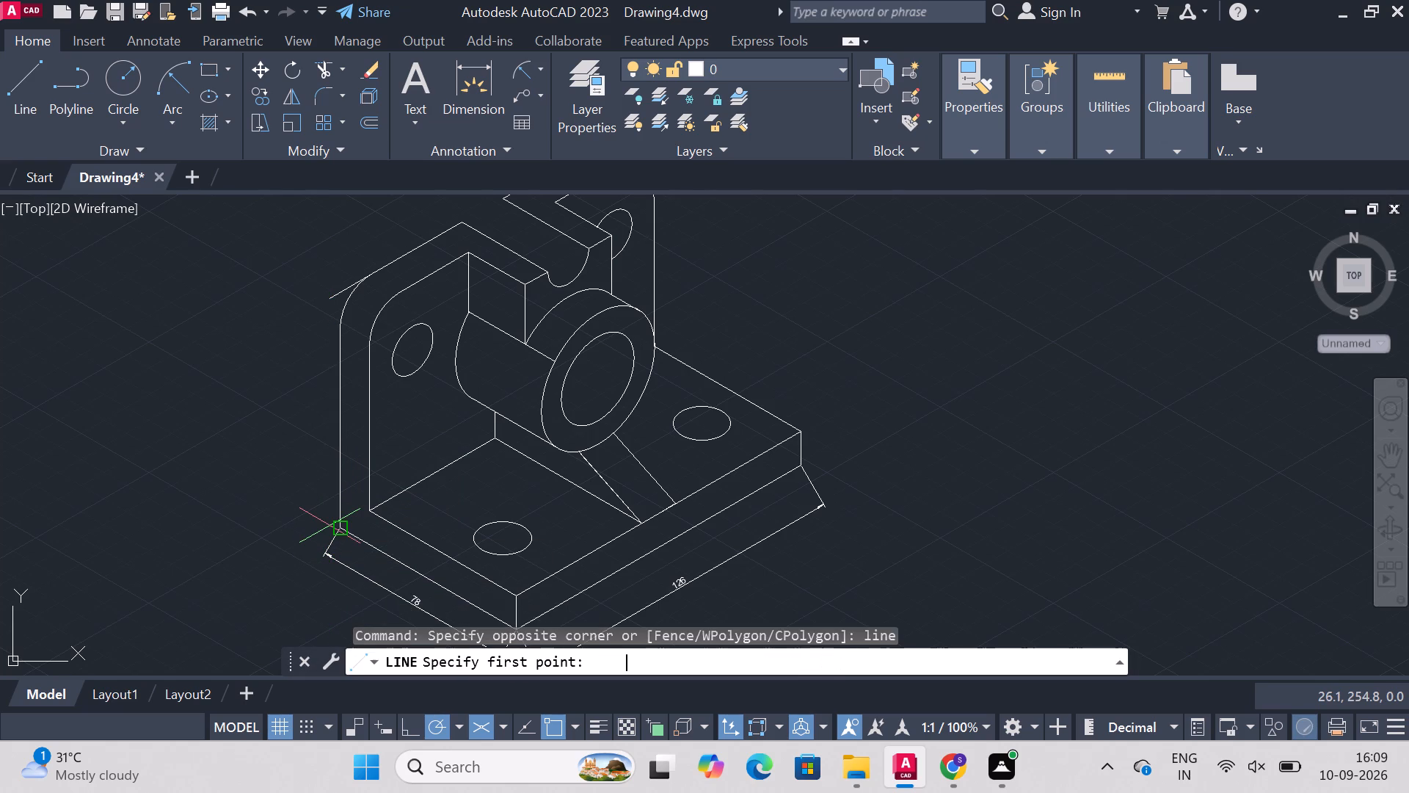
click(339, 526)
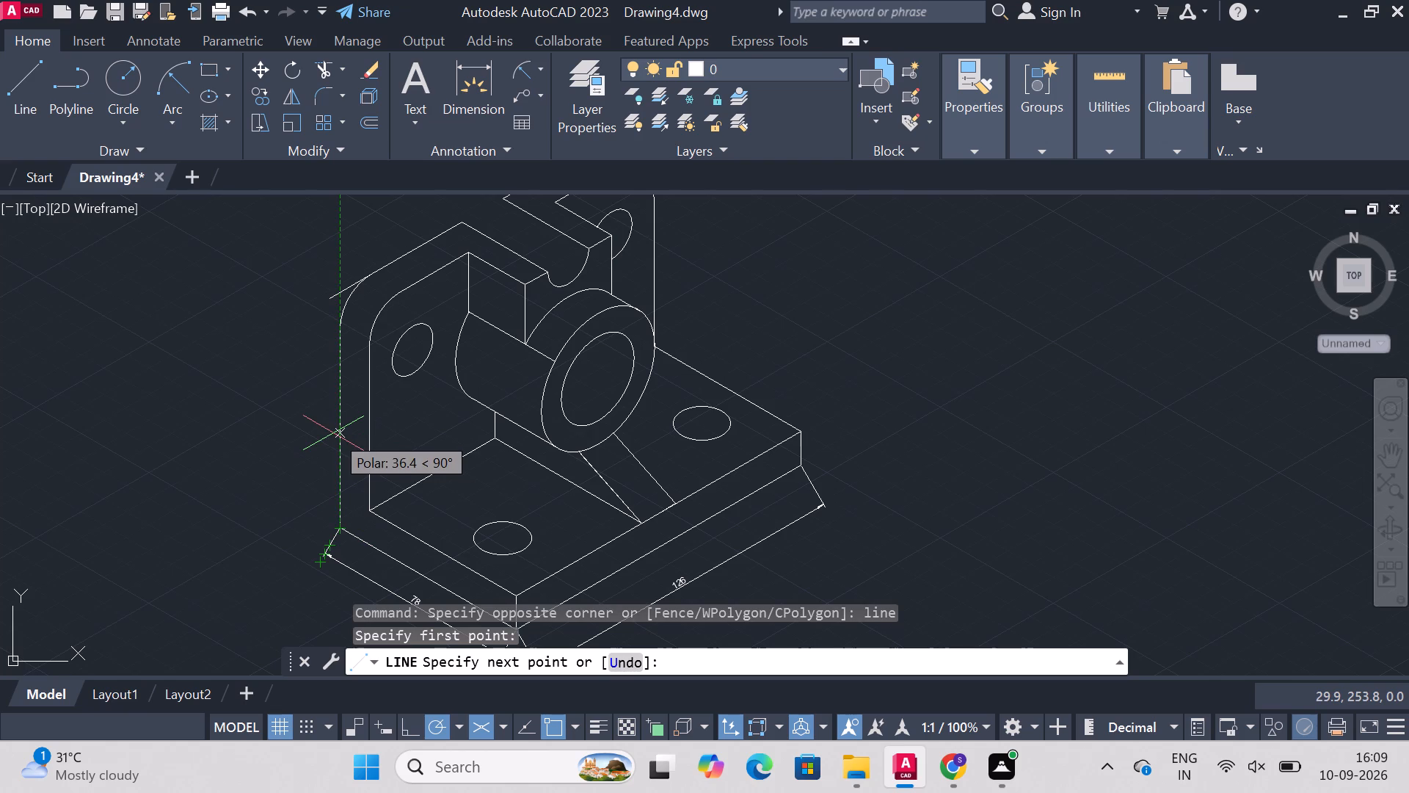
text(90)
key(Return)
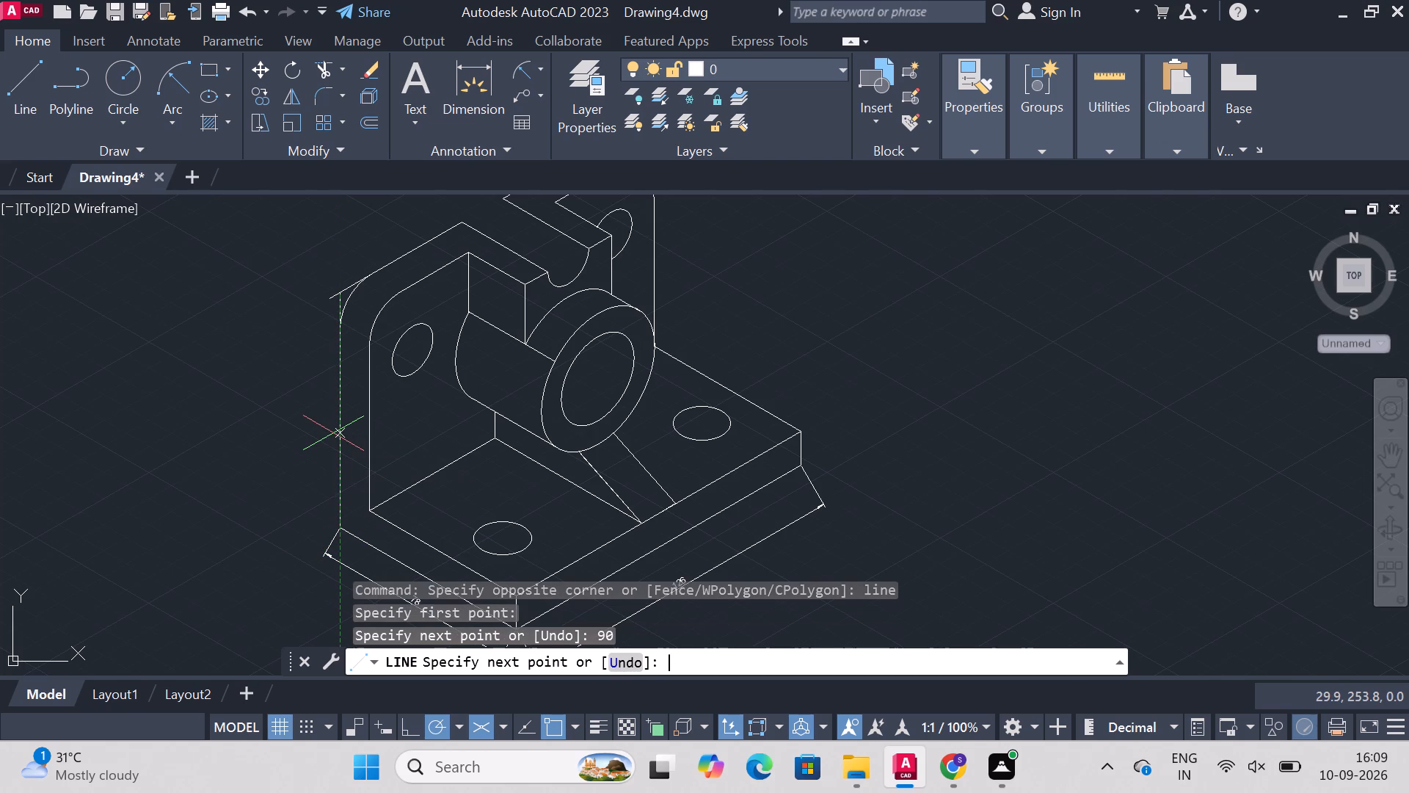
key(Escape)
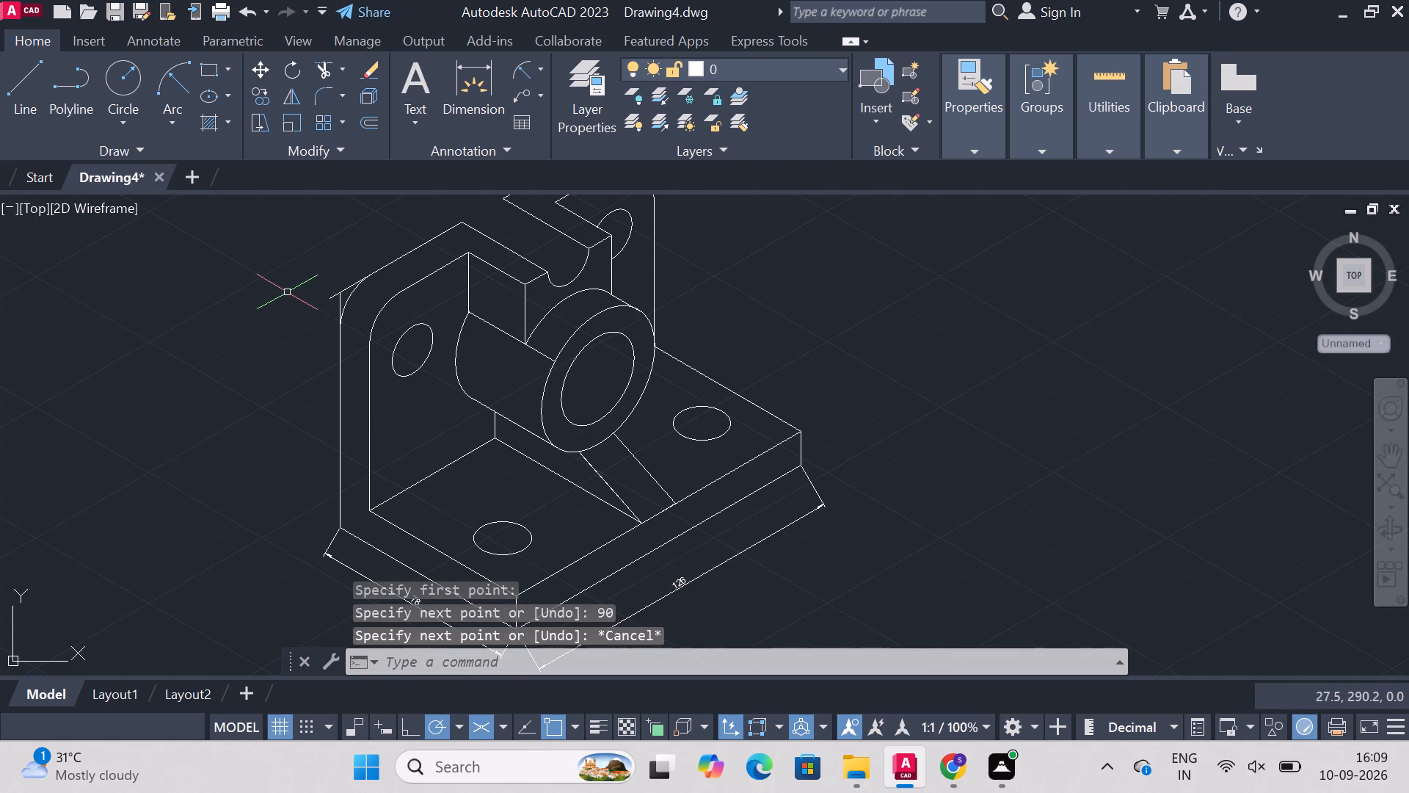
Trim the overhanging end of the top-edge extension line beyond the vertical line.
text(trim)
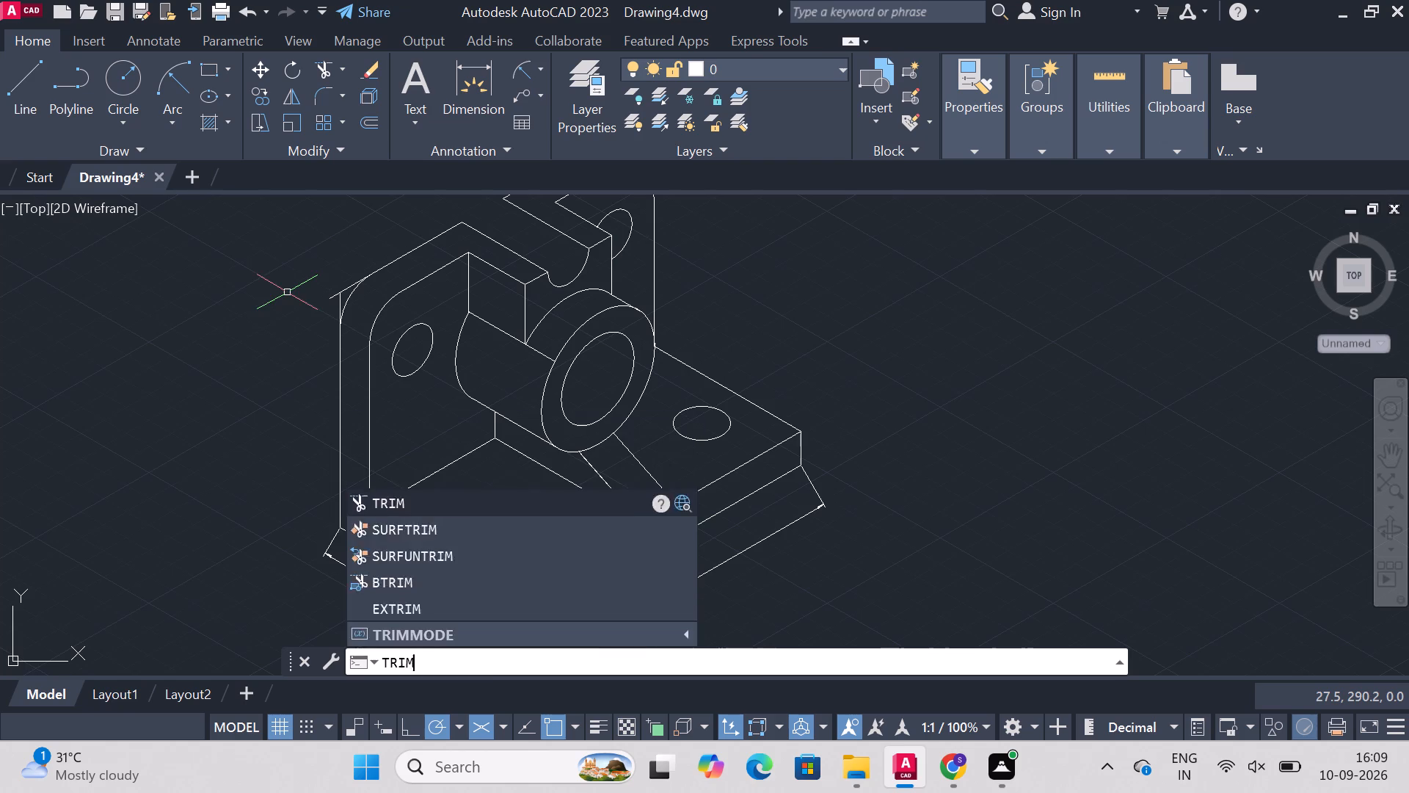
key(Return)
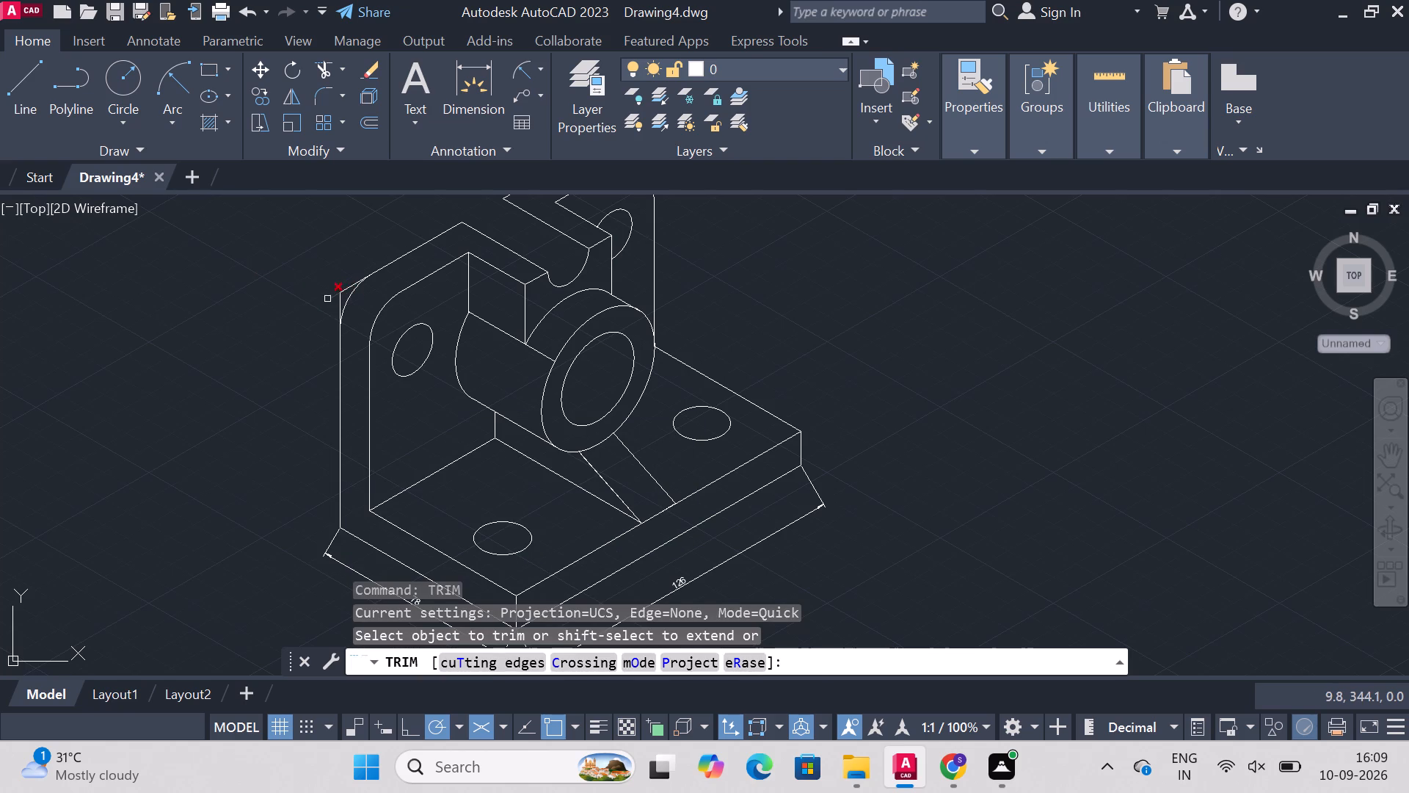
click(326, 297)
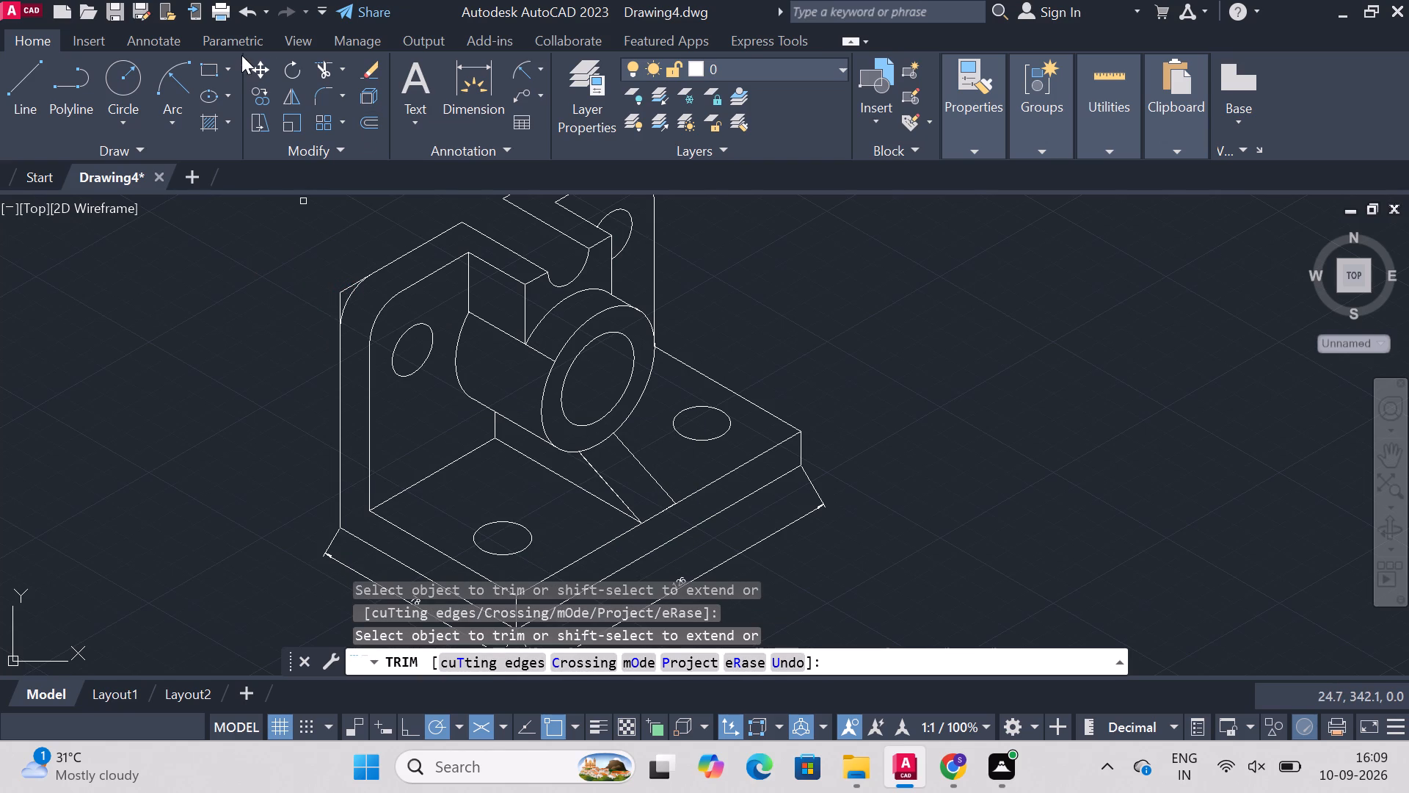
Dimension the upright's outer vertical height from the sharp top corner to the bottom corner, placed outside the bracket.
click(455, 73)
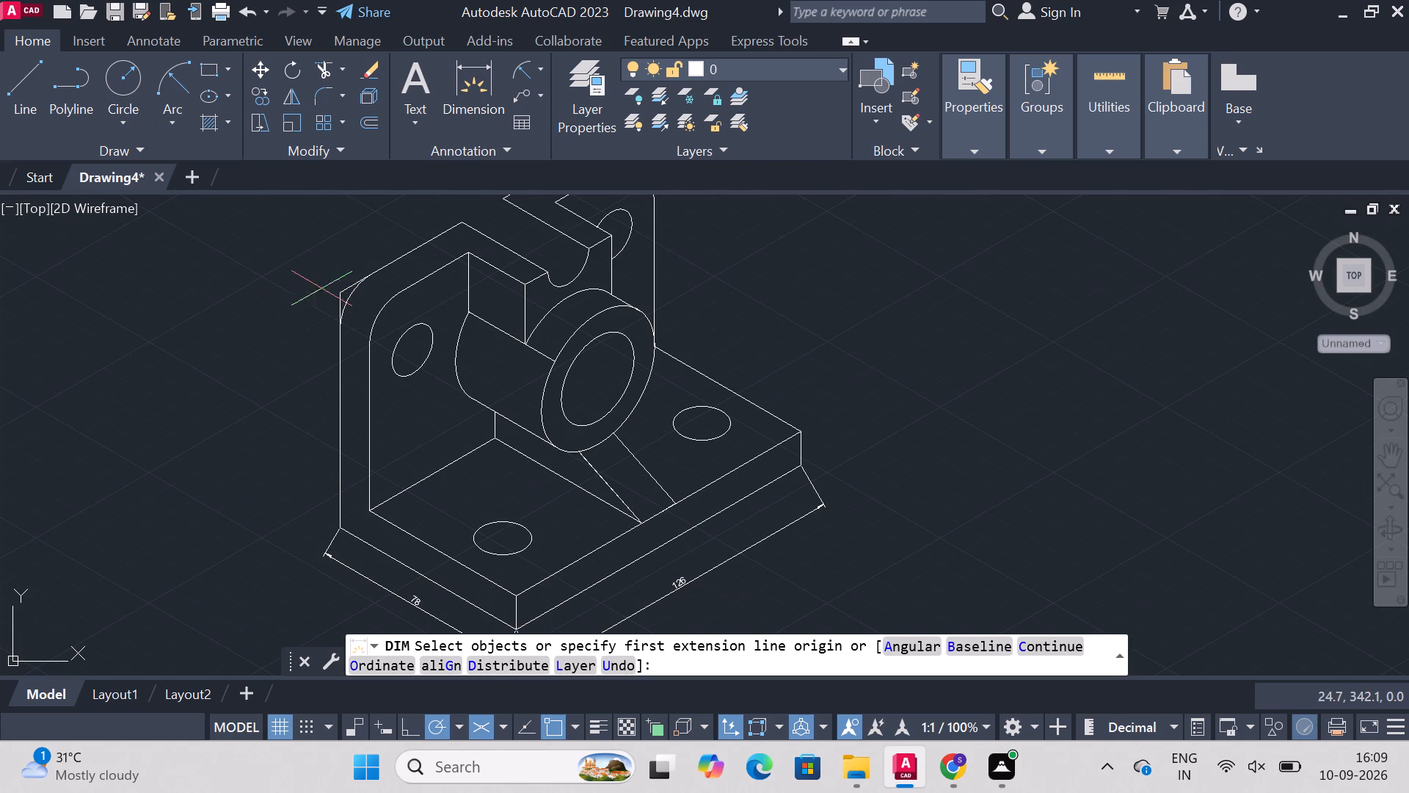
click(344, 292)
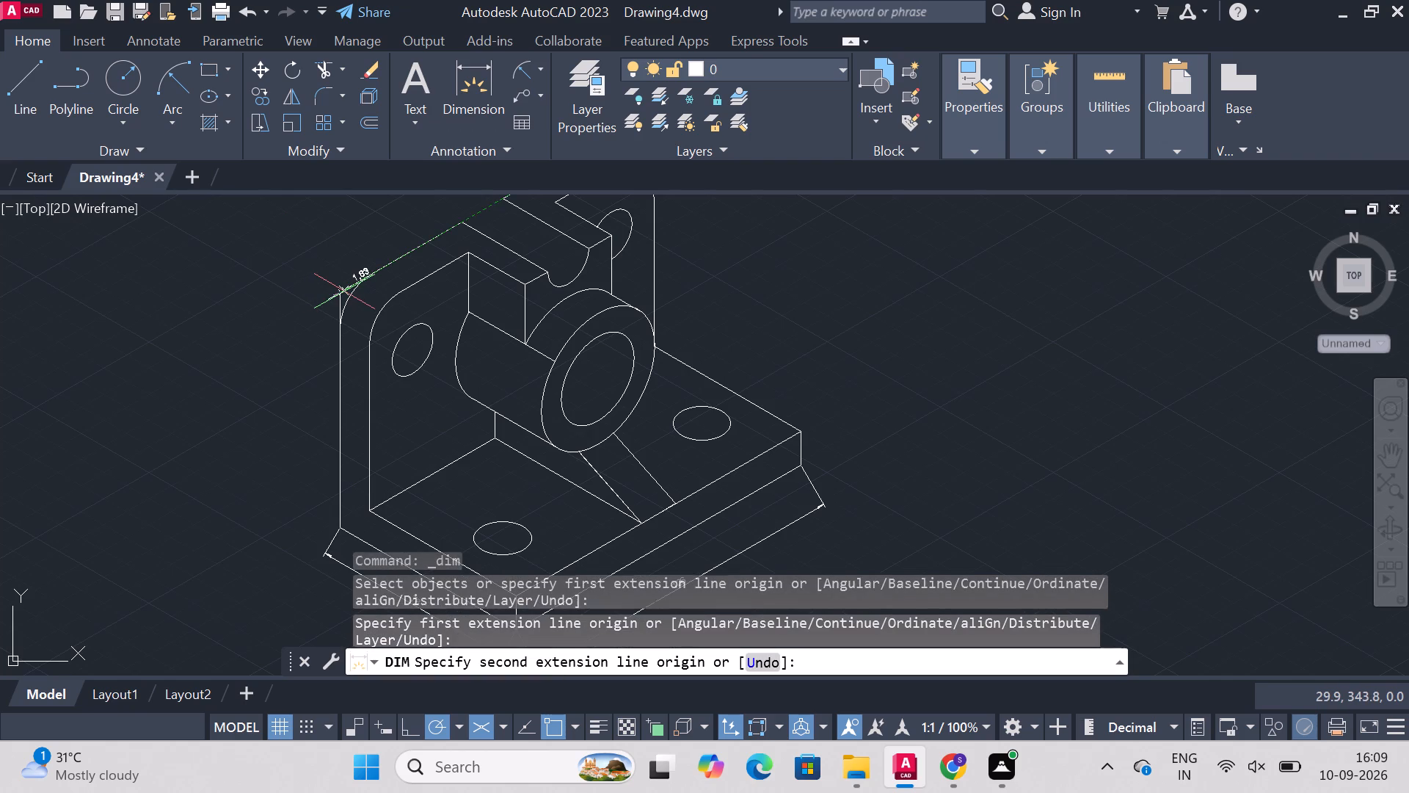
click(342, 533)
click(310, 531)
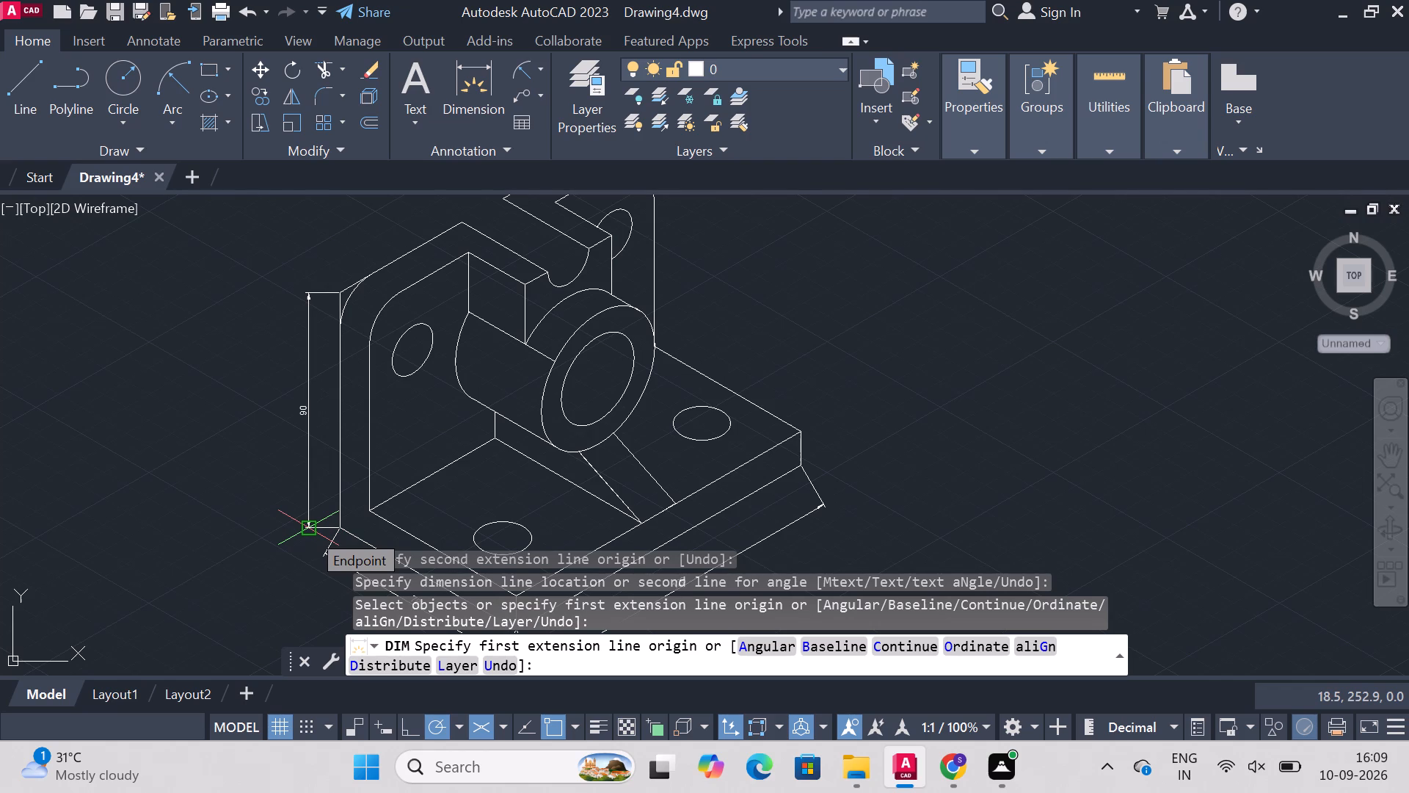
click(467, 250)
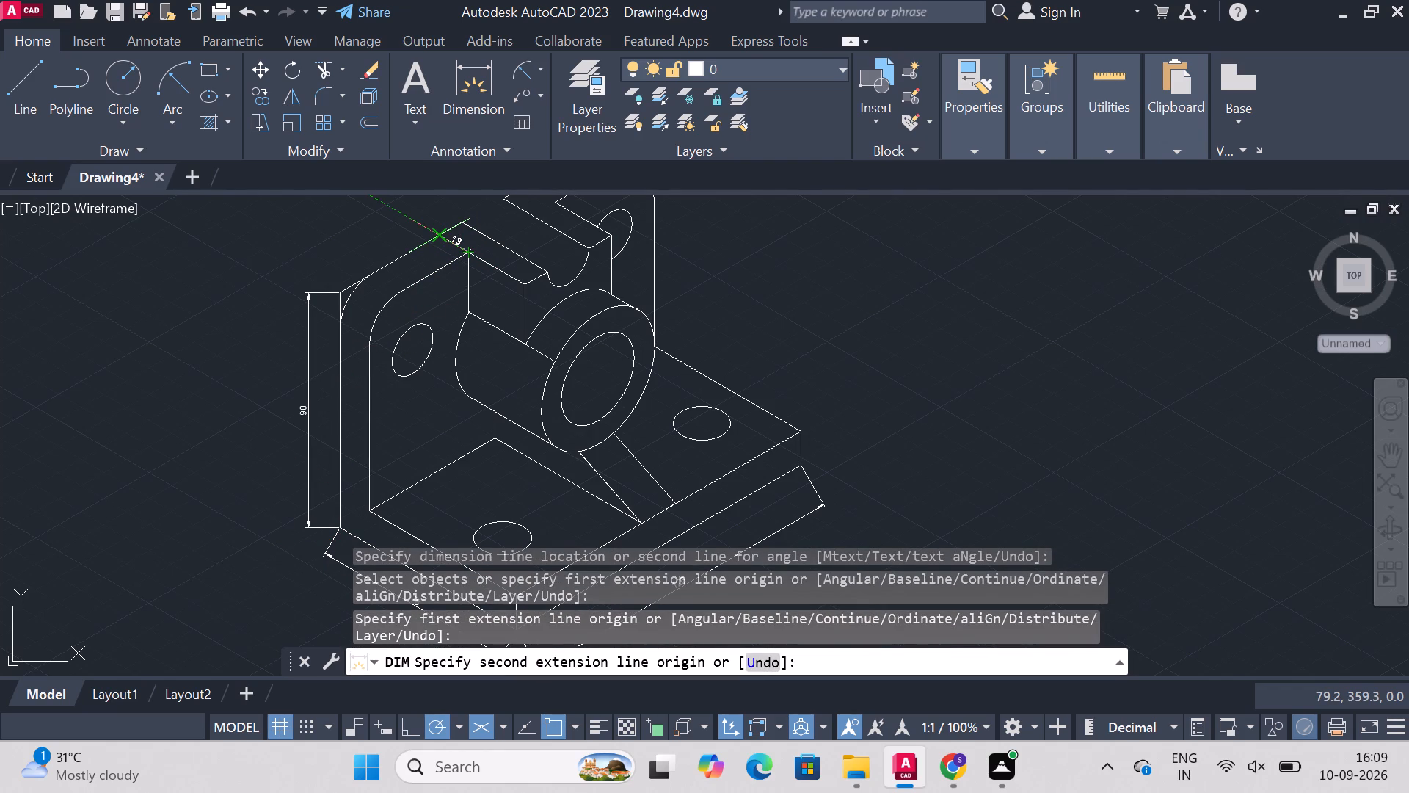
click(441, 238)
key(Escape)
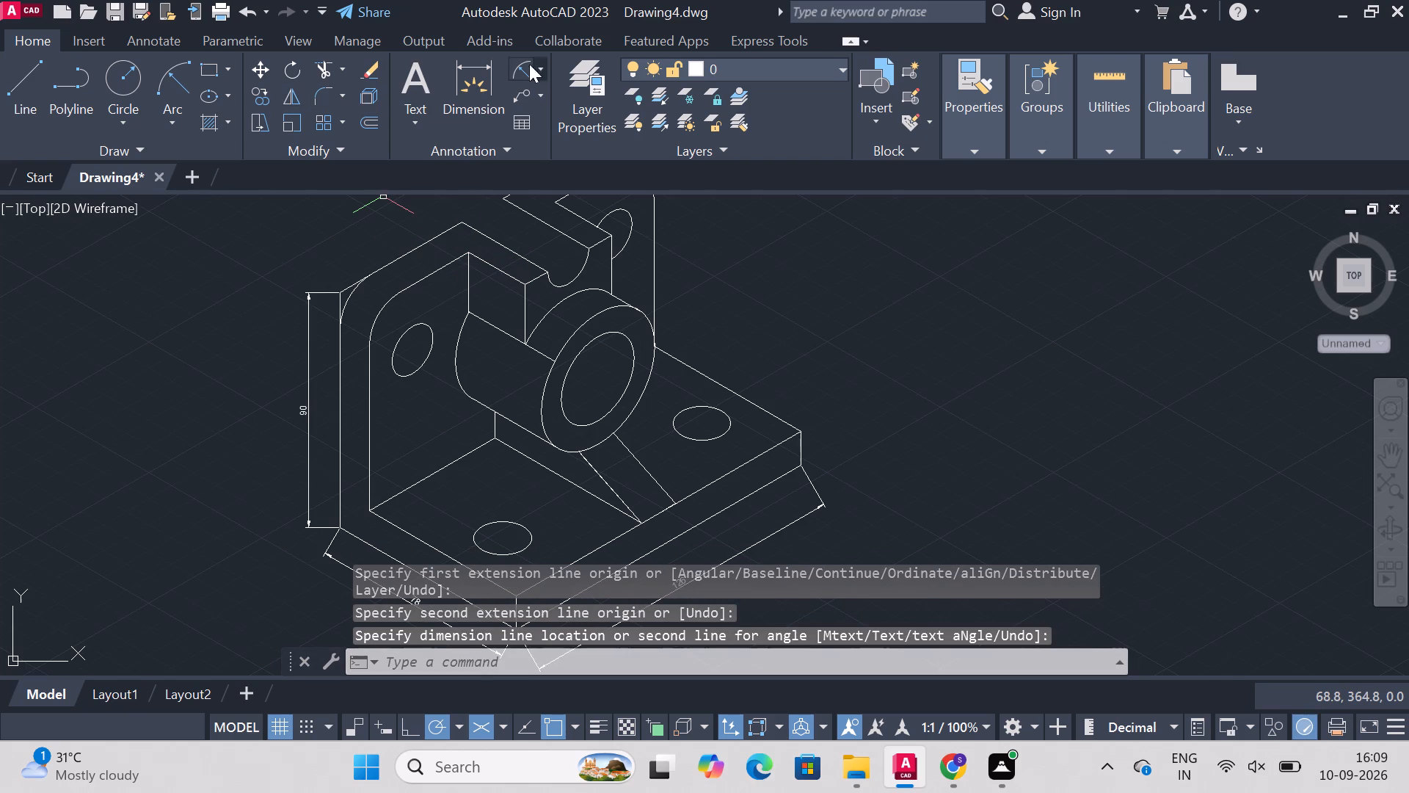
Dimension the upright's thickness between its inner and outer top edges, placed close to the notch corner.
click(452, 91)
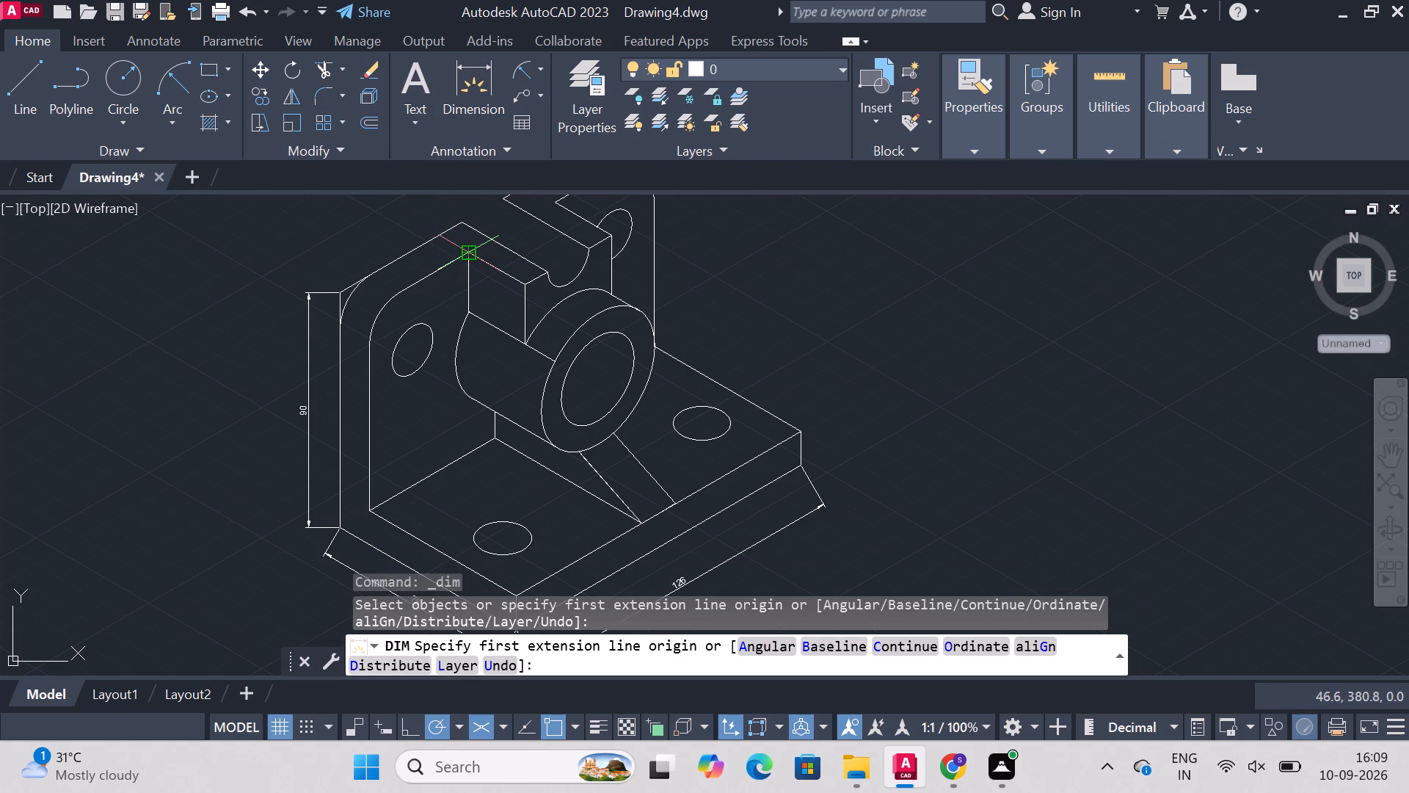
click(464, 255)
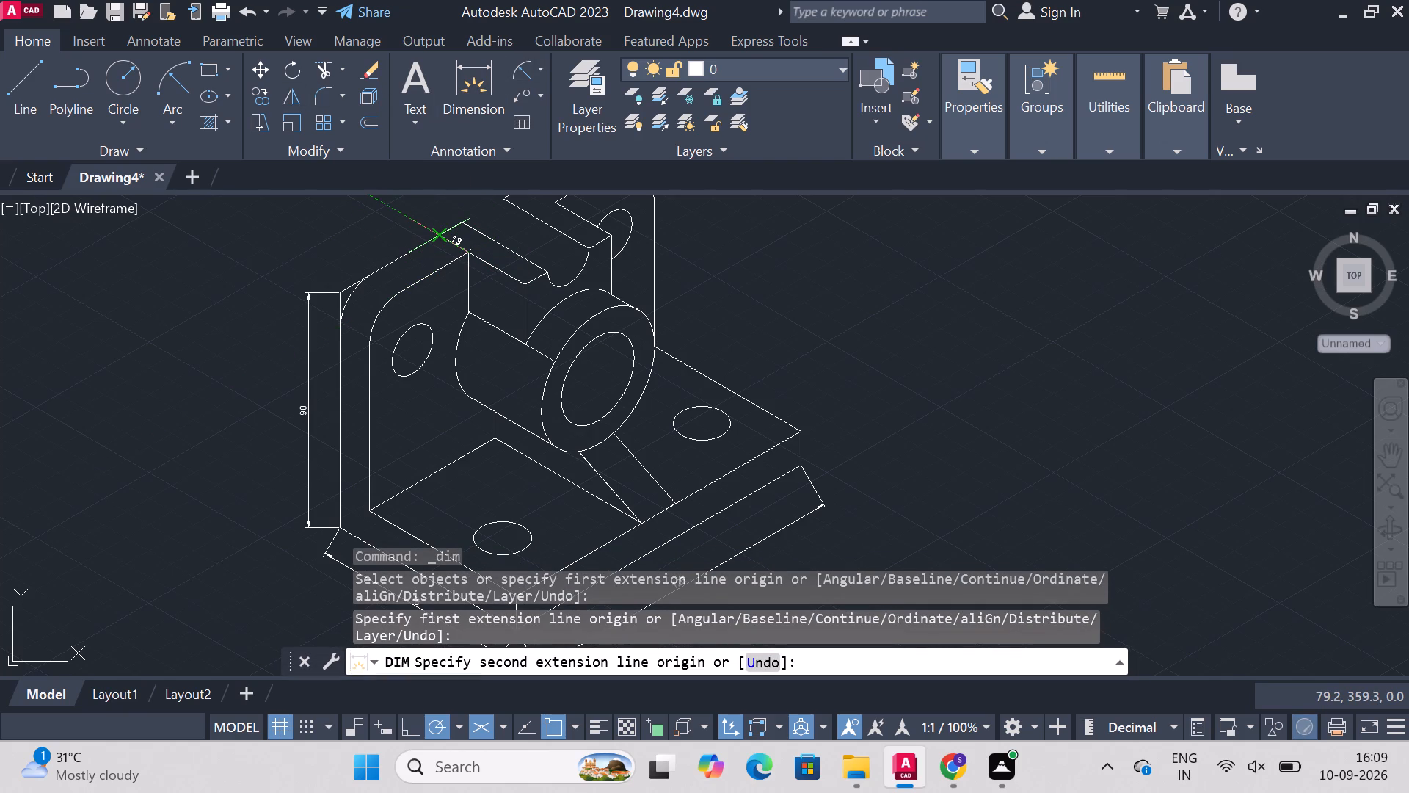
click(440, 239)
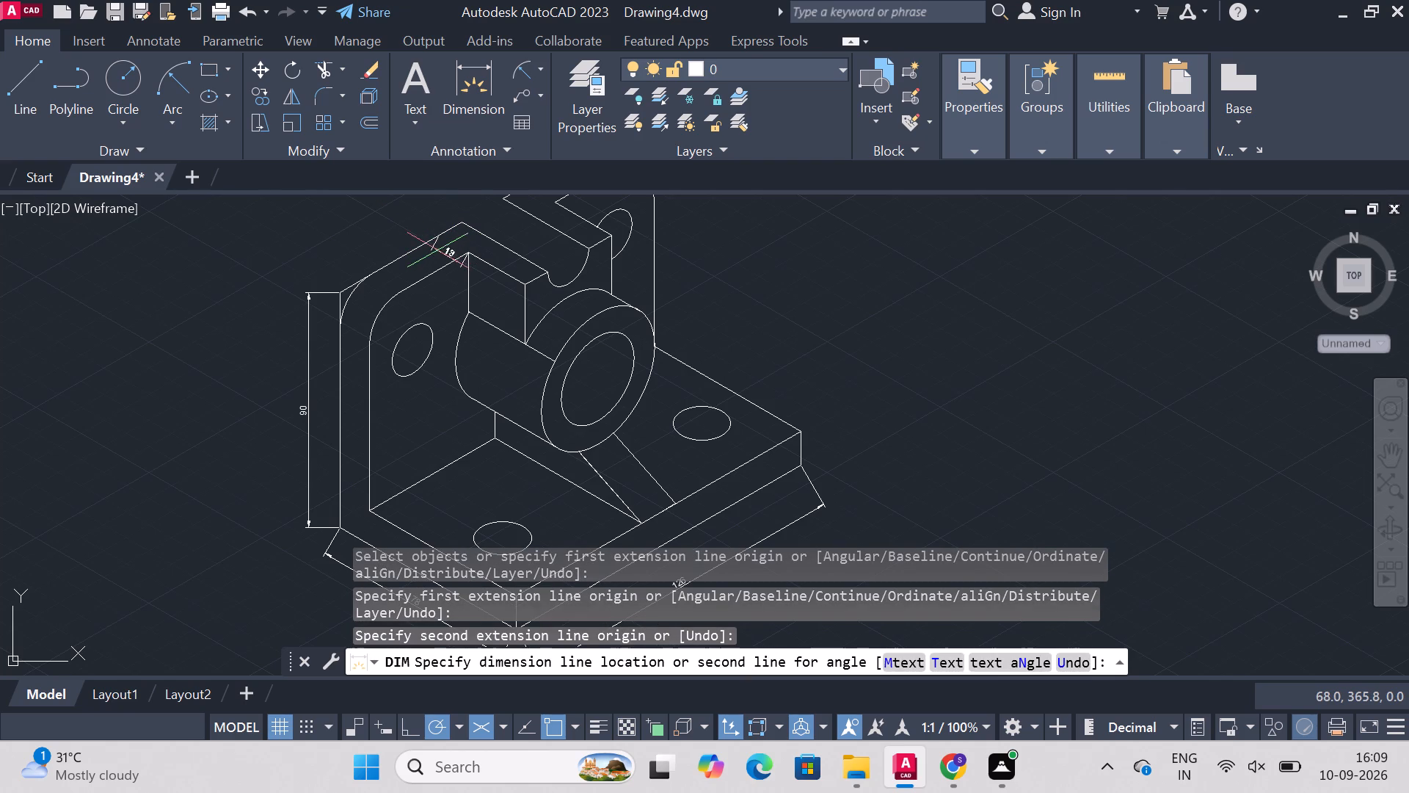
click(438, 245)
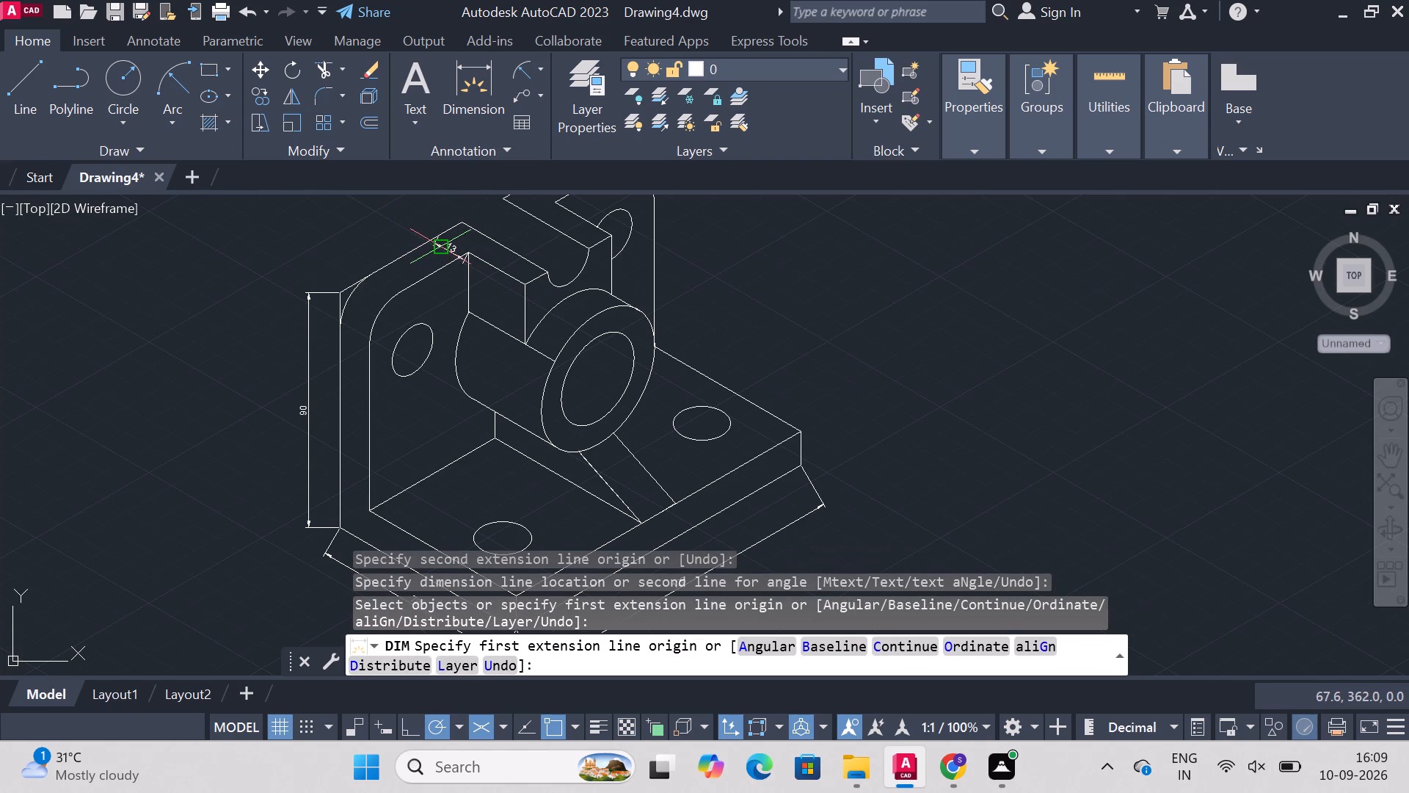
key(Escape)
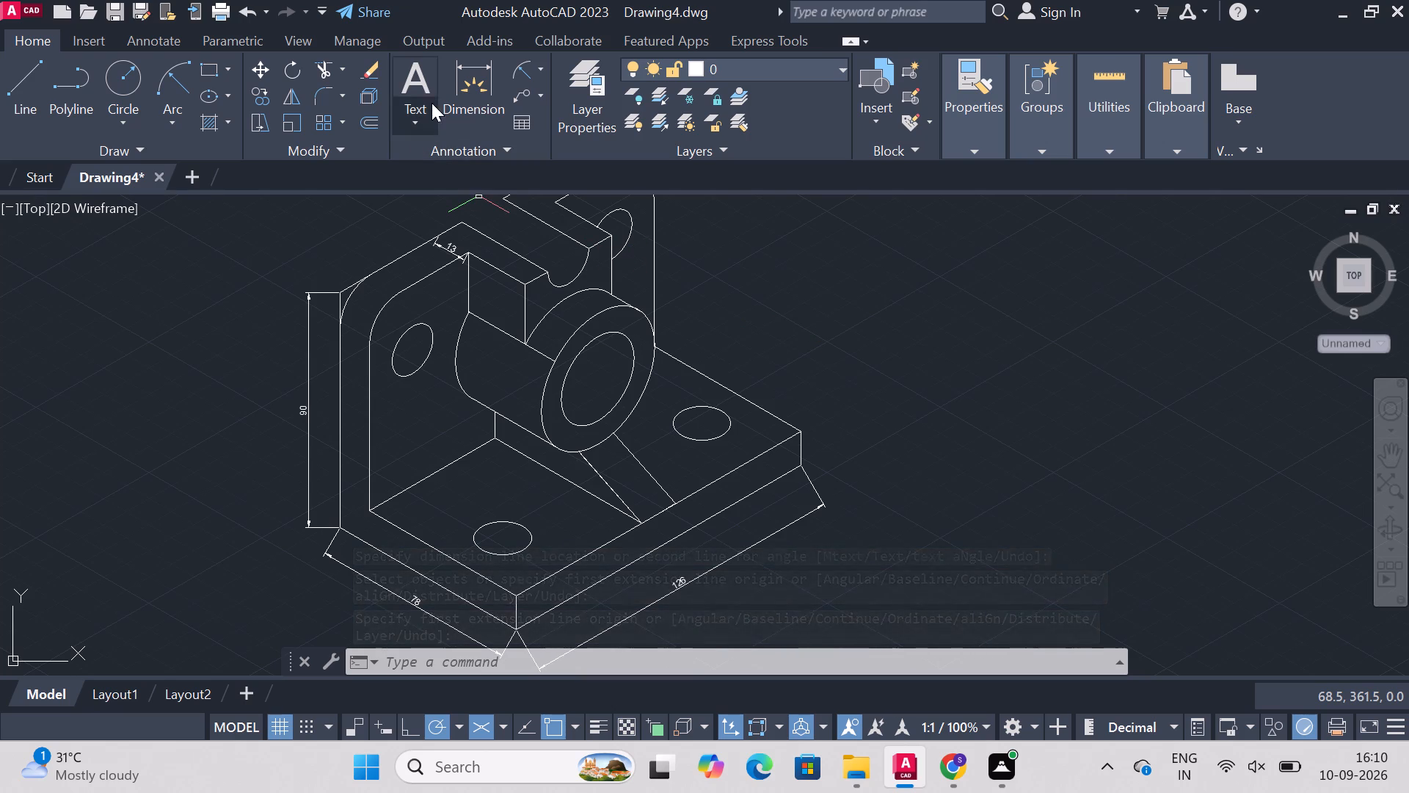
Draw a short reference line from the centre of the upright's near hole to its rim, parallel to the top edge.
click(34, 79)
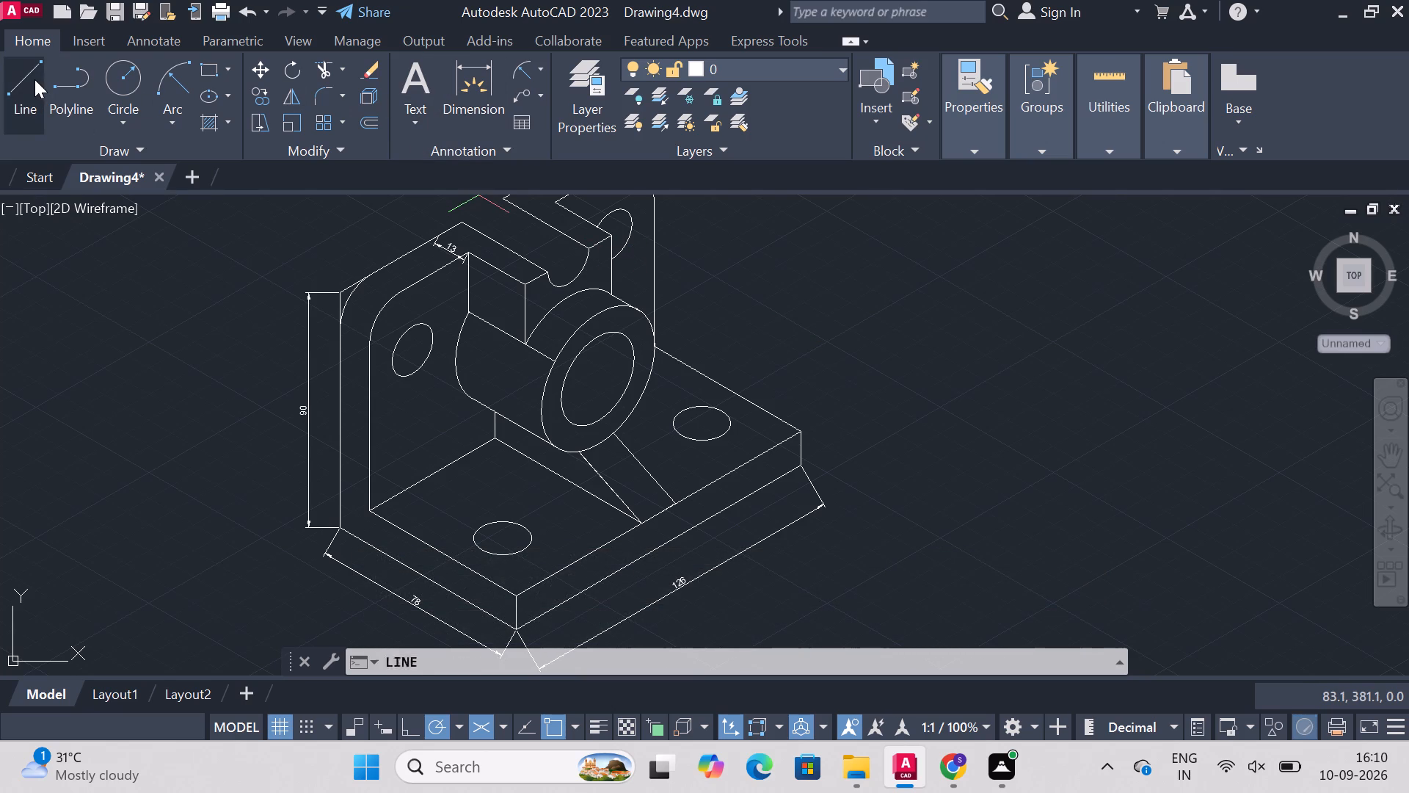
click(410, 354)
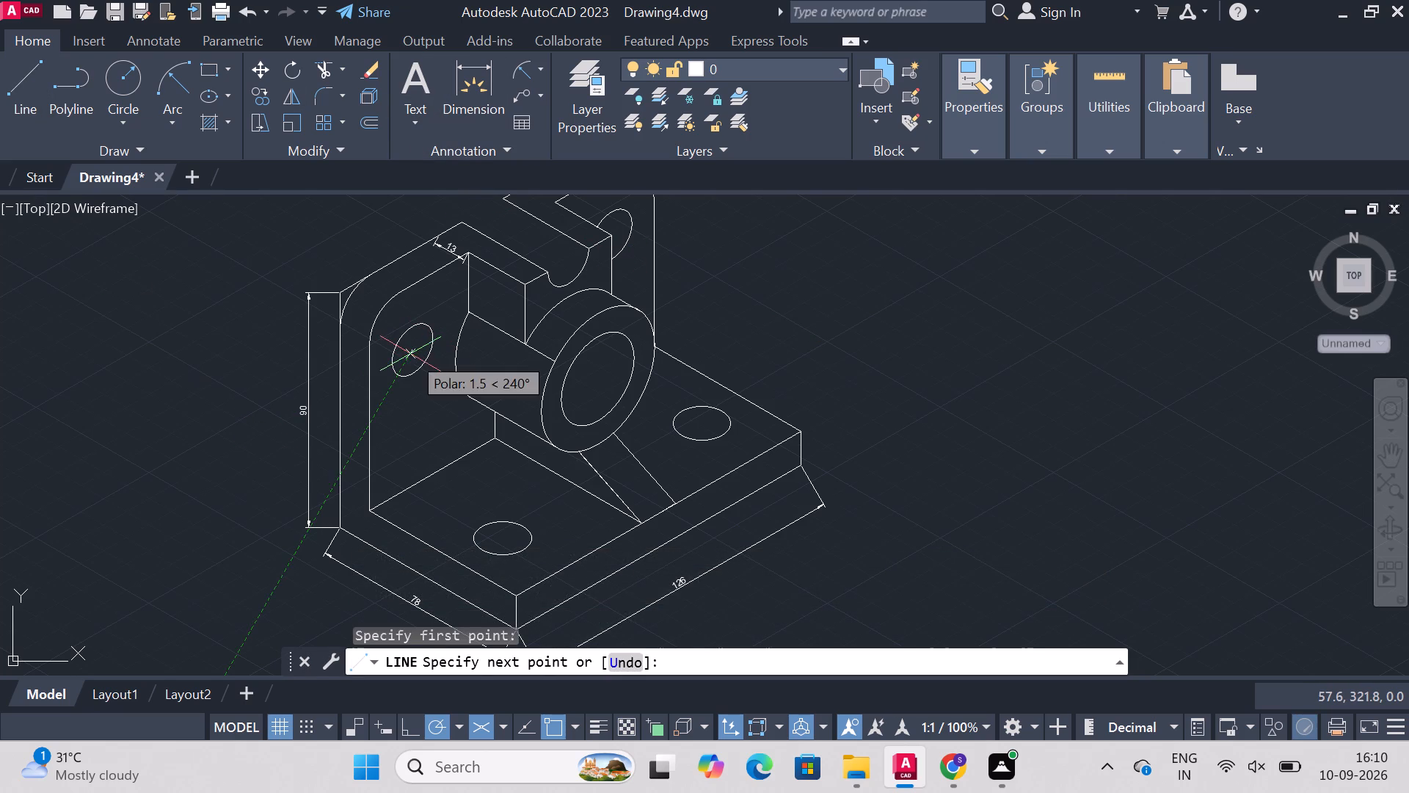
click(438, 336)
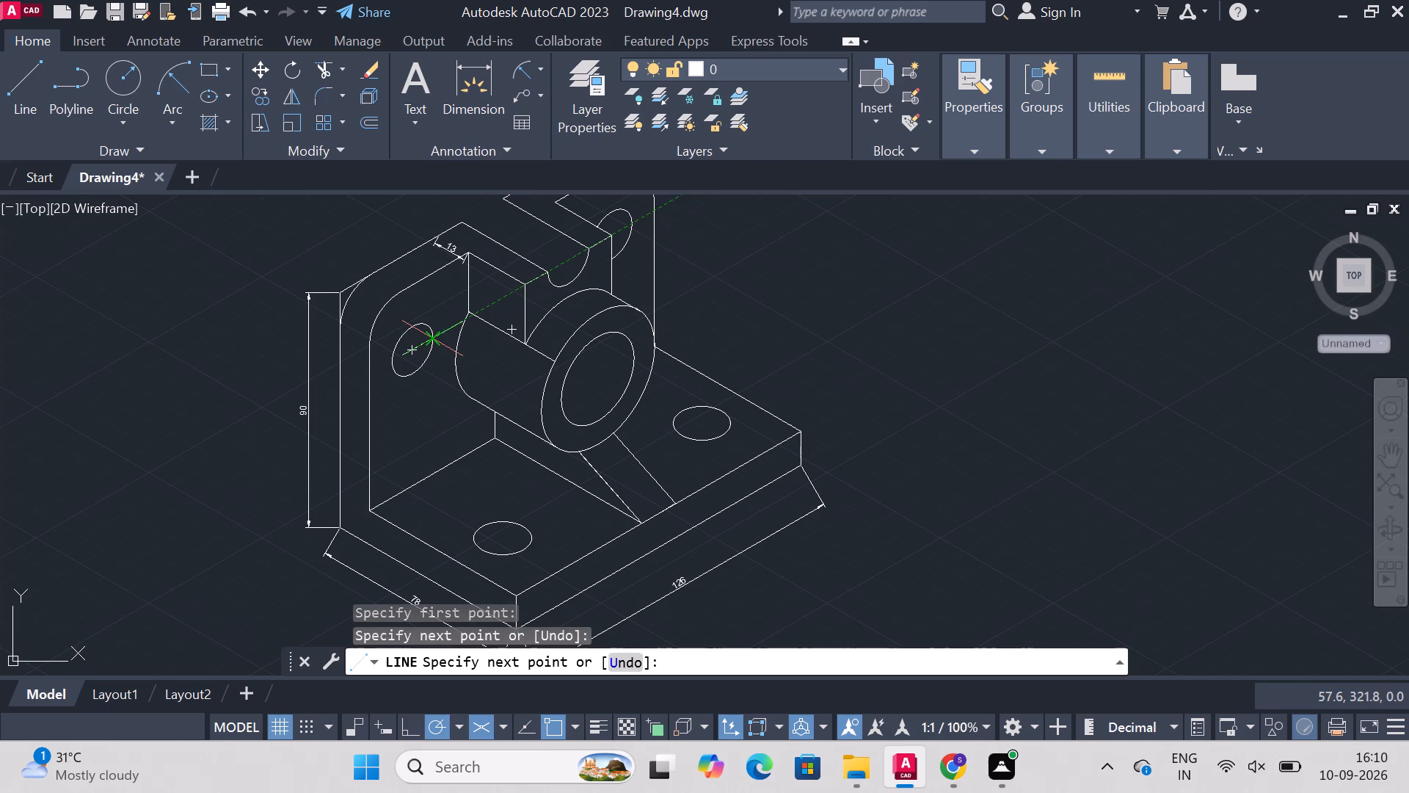
key(Escape)
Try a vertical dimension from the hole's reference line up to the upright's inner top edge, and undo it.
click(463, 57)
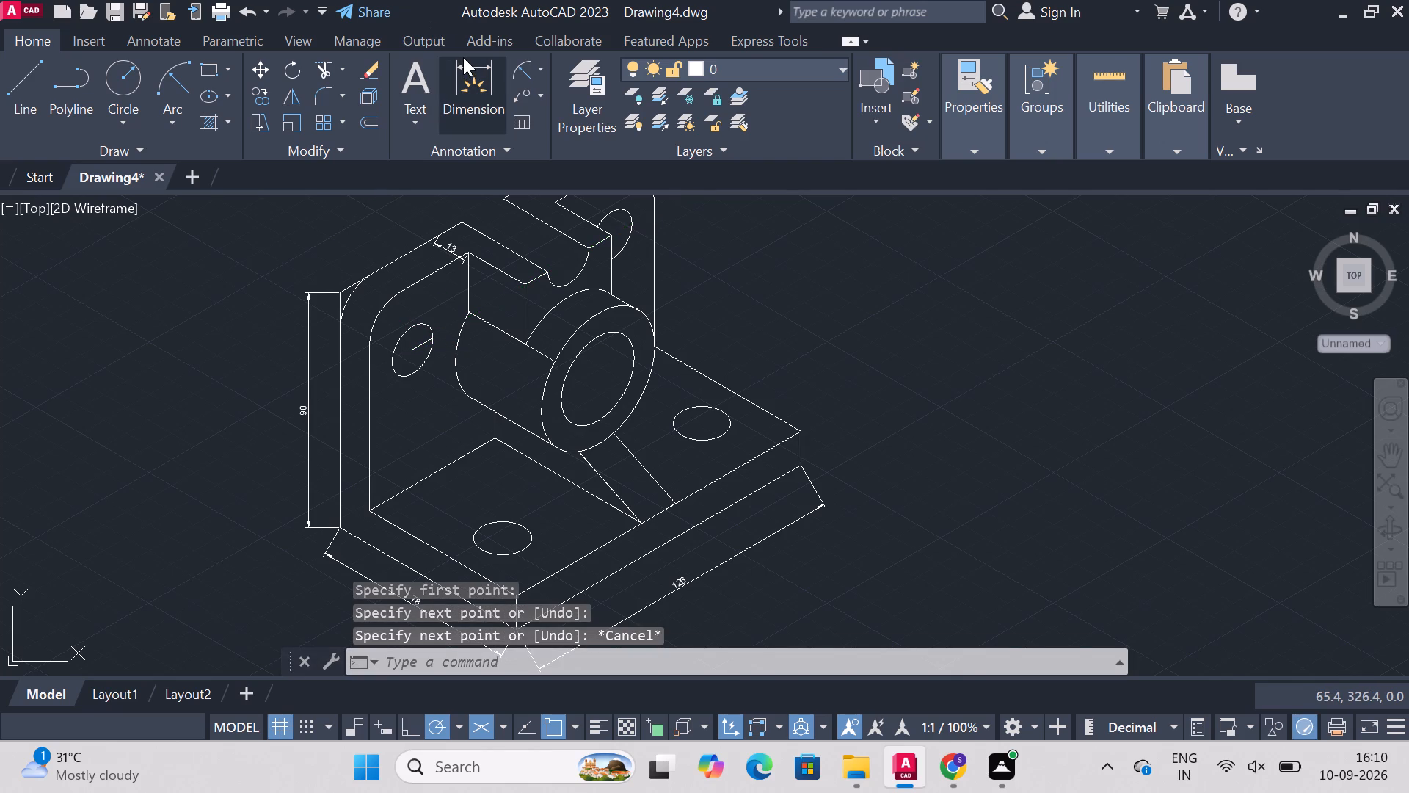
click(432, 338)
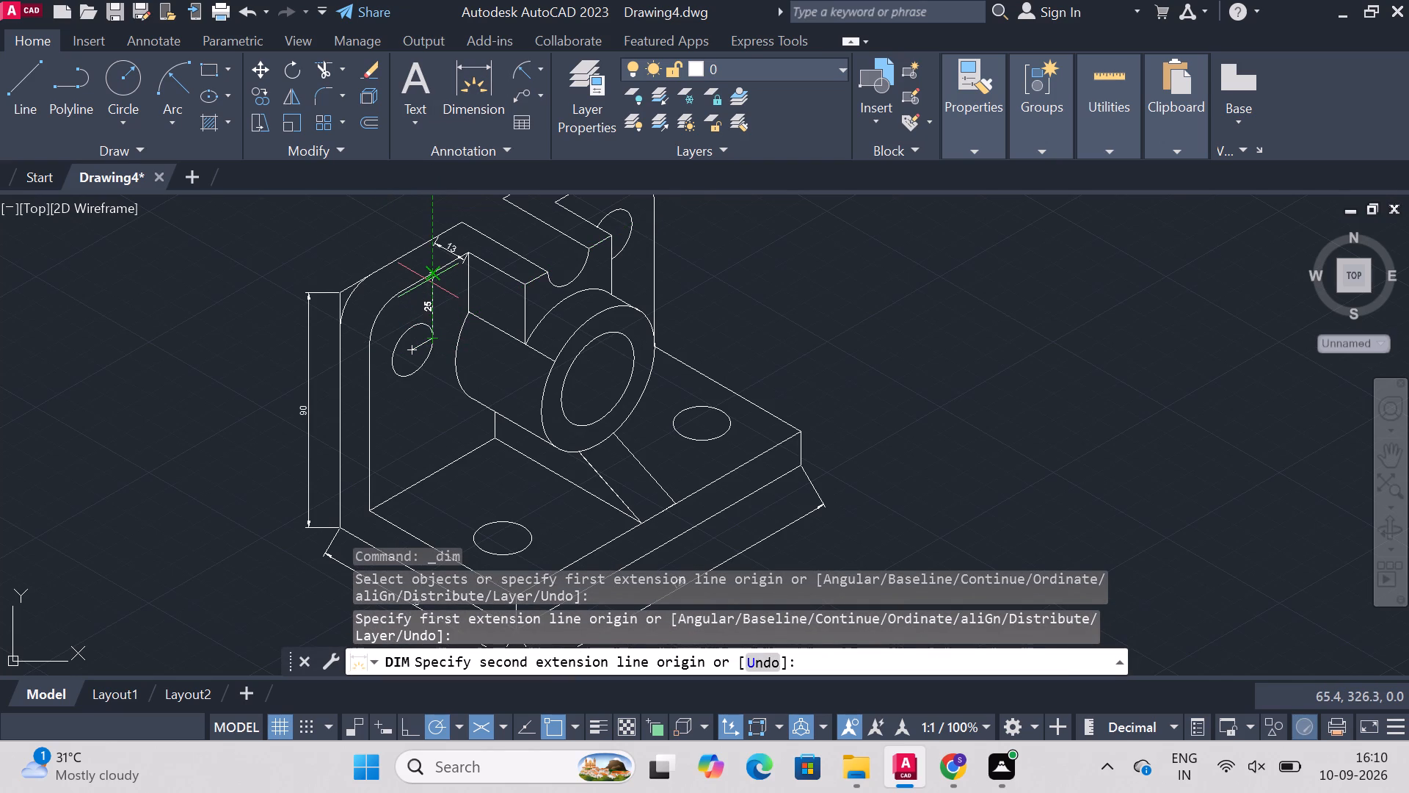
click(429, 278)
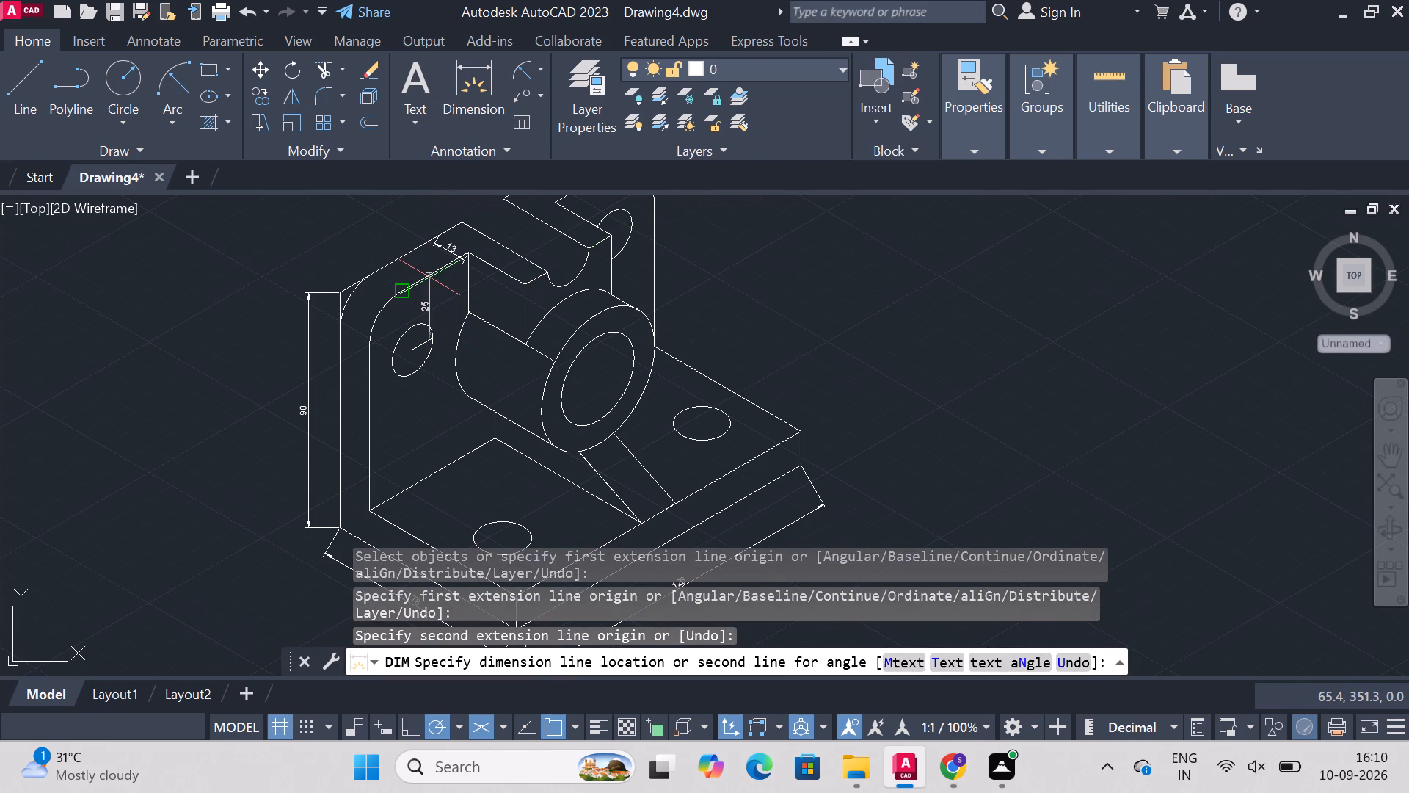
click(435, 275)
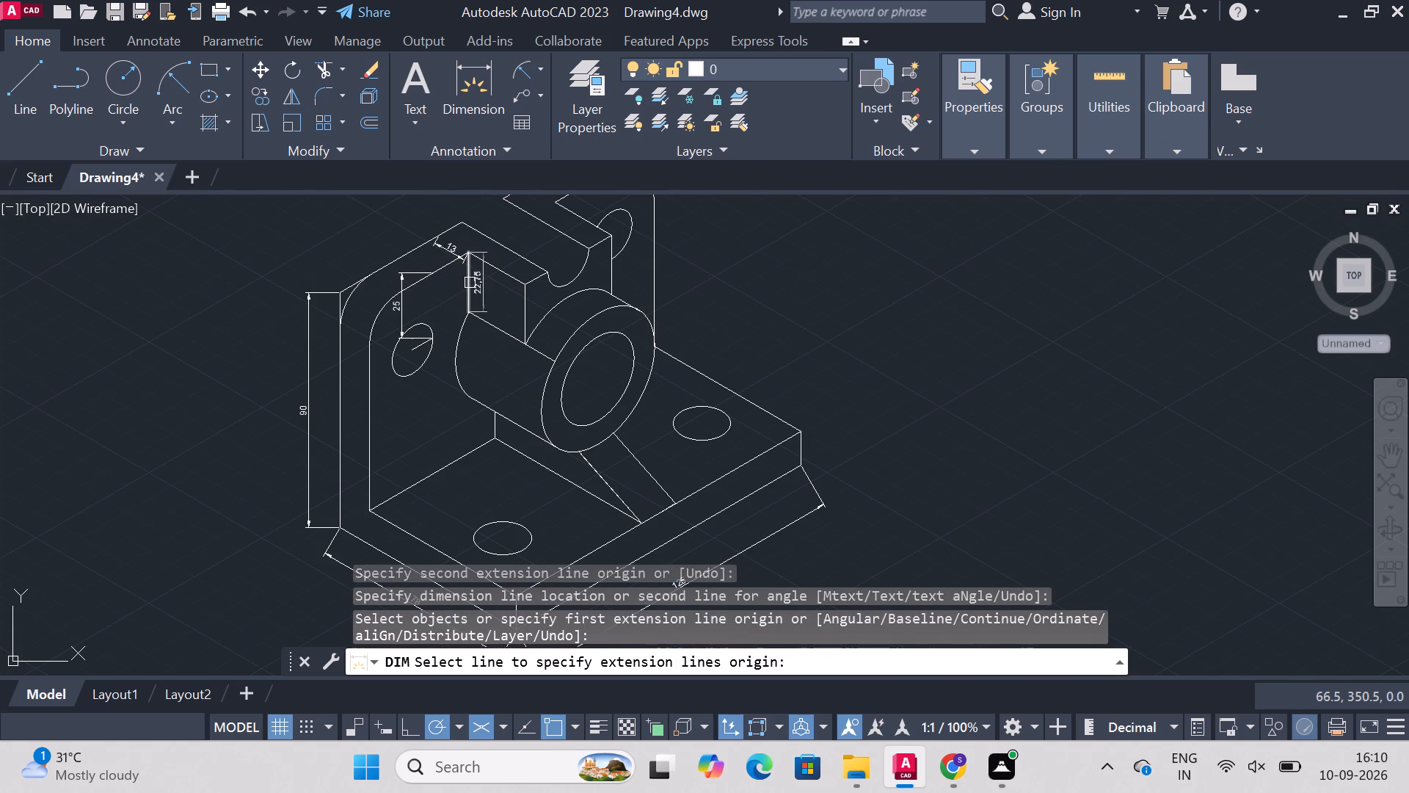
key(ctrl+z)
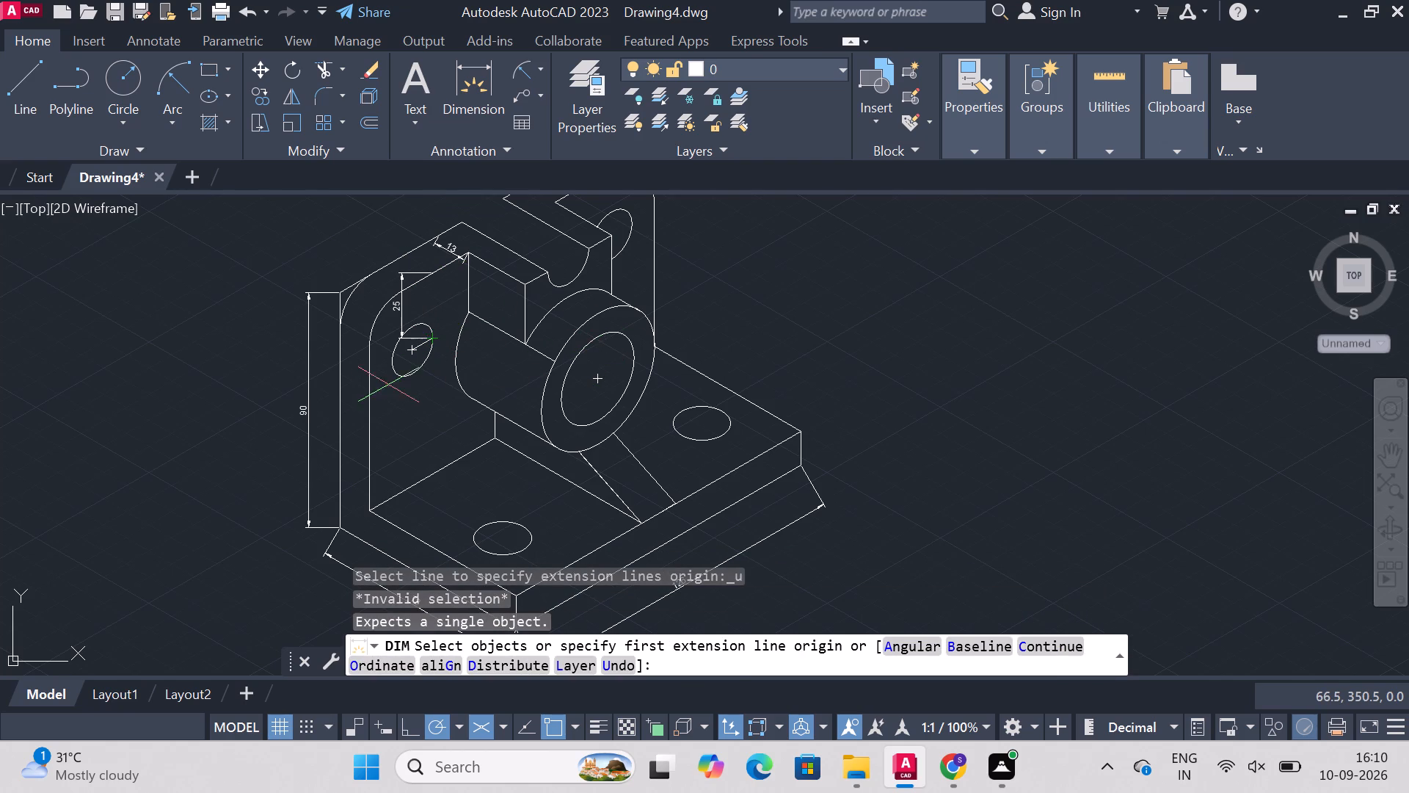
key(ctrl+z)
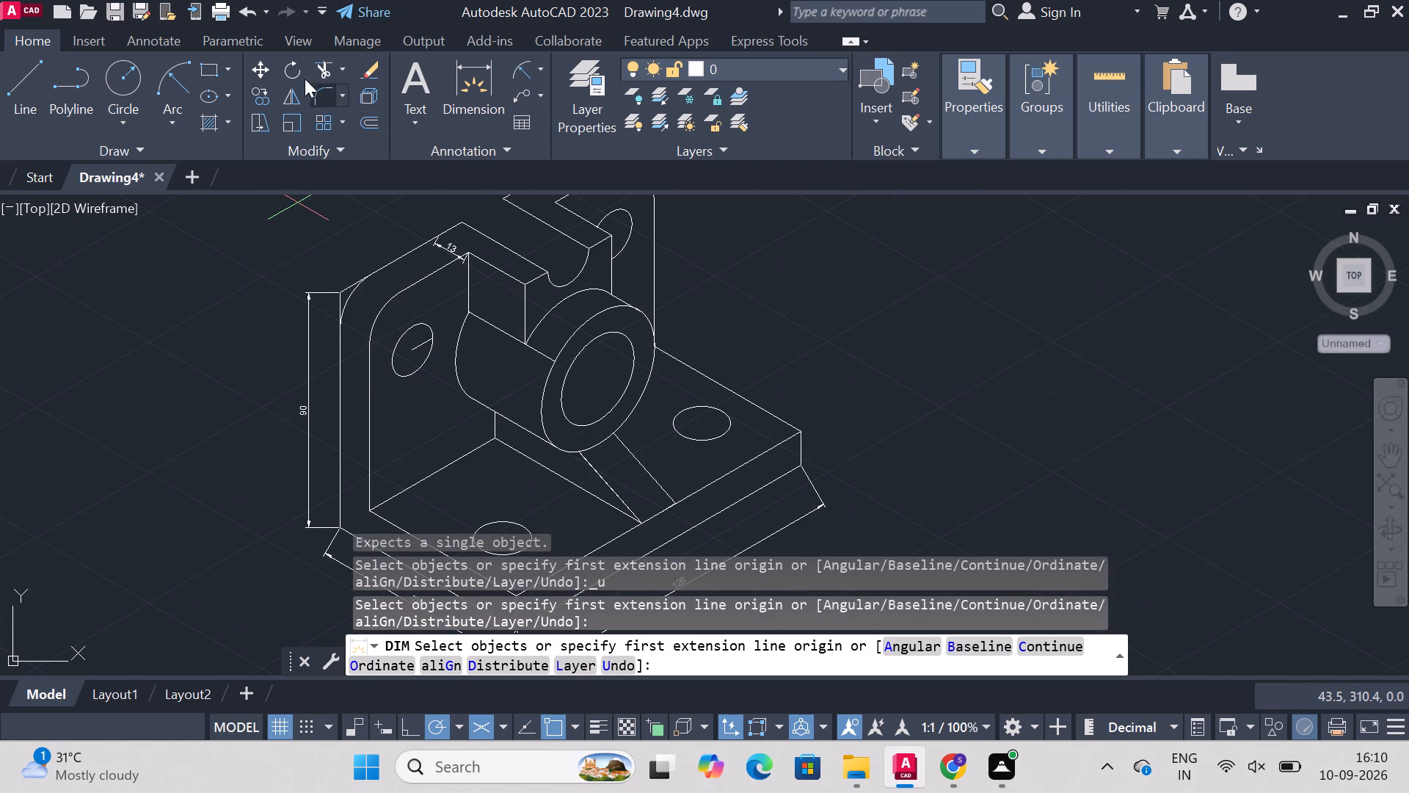
Dimension the vertical distance from the hole reference line's end to the upright's inner top edge, placed just beside the hole.
click(456, 68)
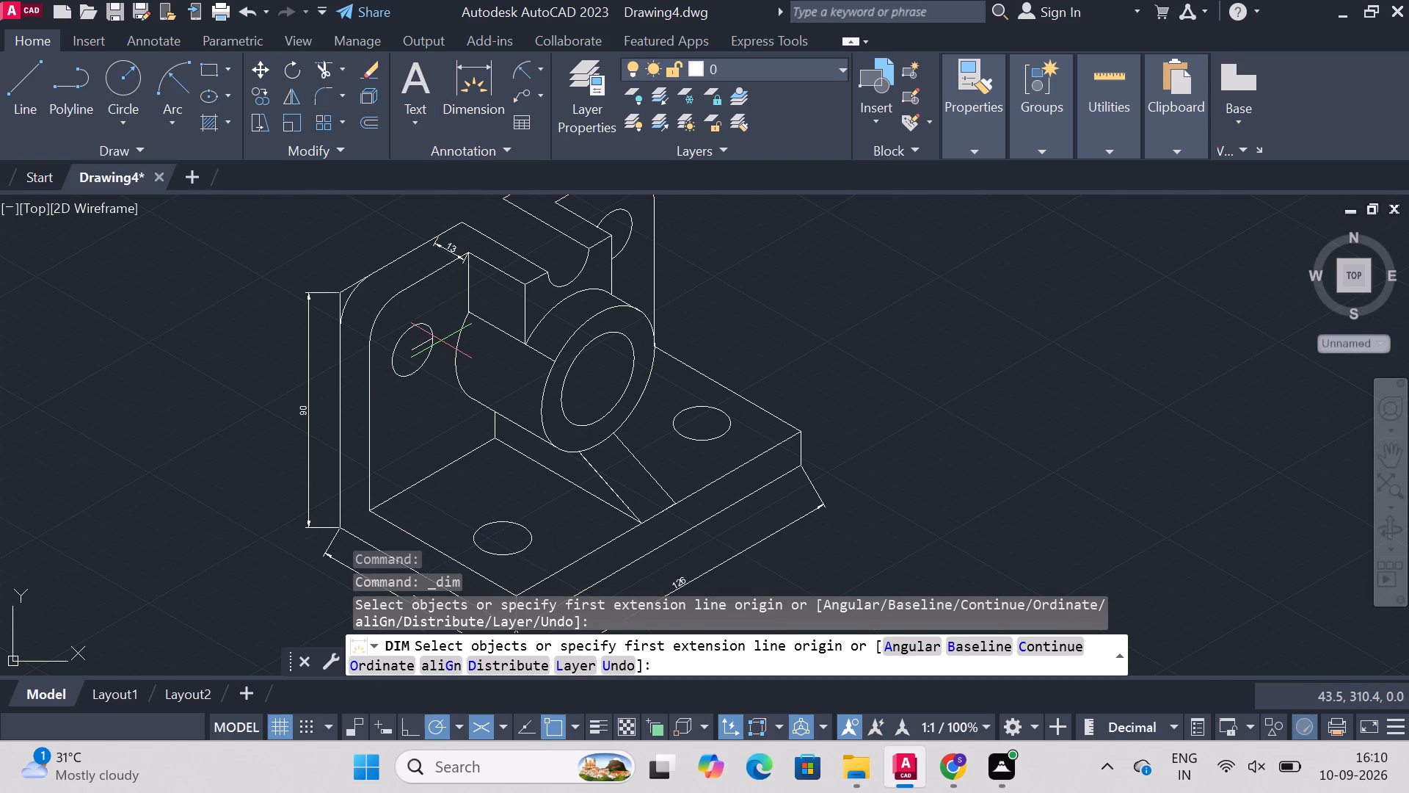
click(433, 338)
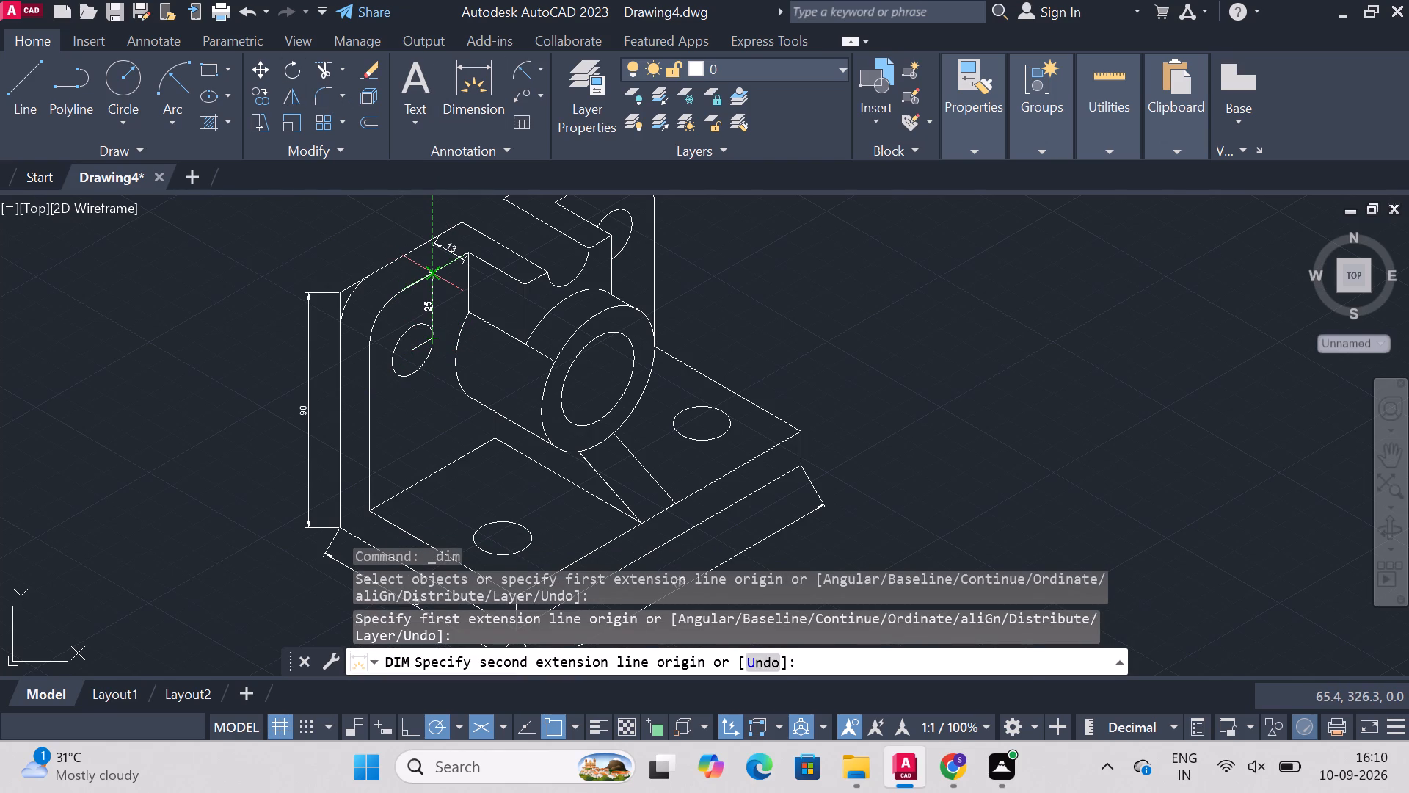
click(429, 275)
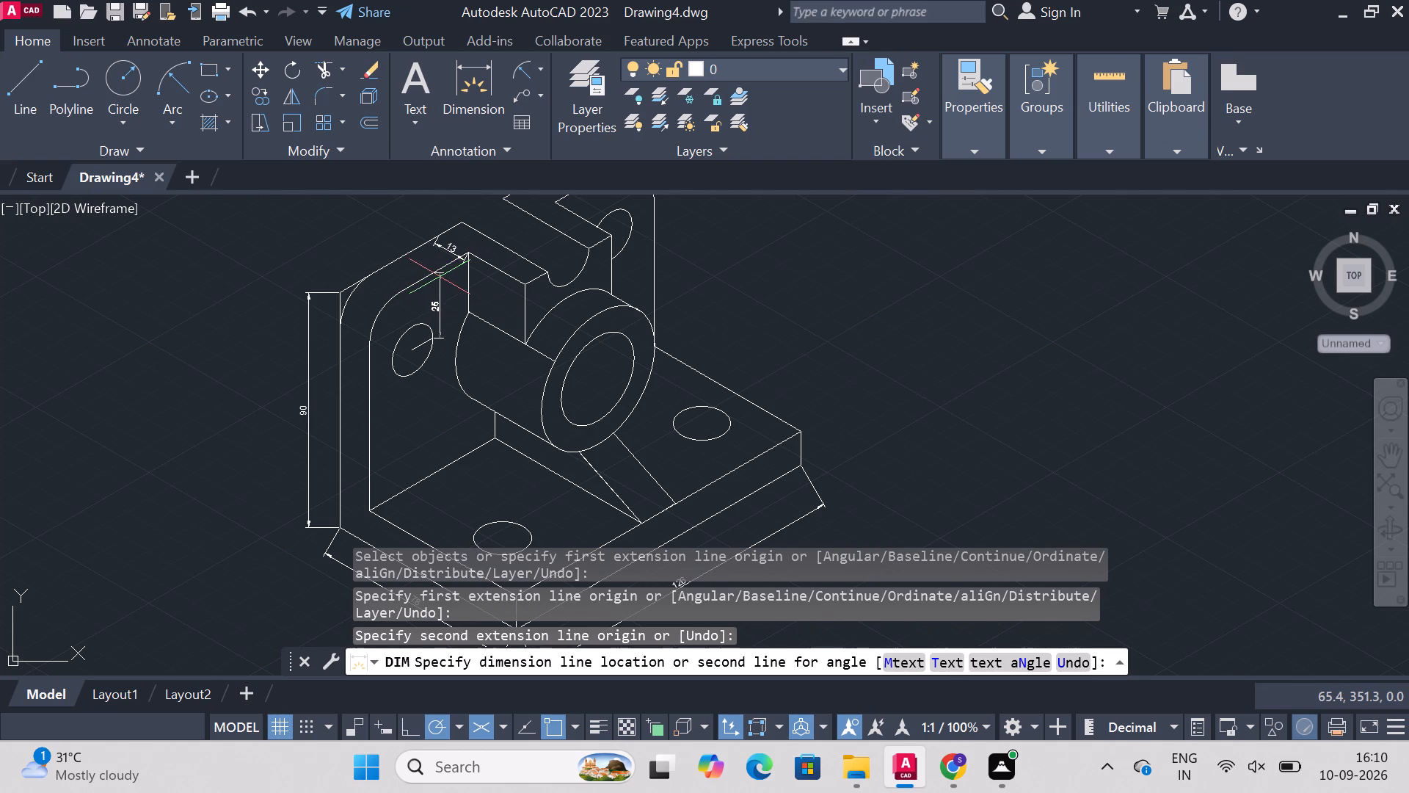
click(440, 277)
key(Escape)
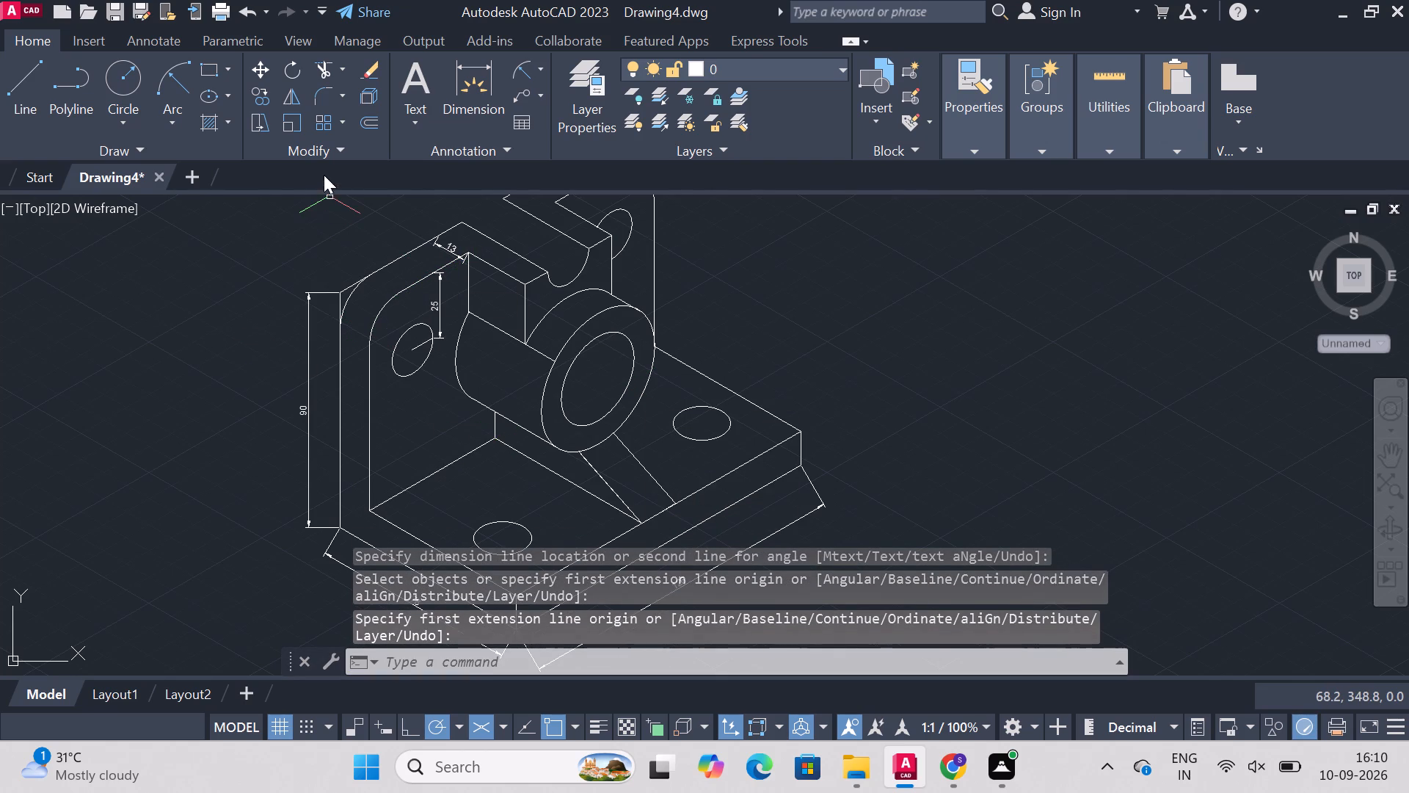
Draw a short vertical reference line from the centre of the upright's near hole down to its rim.
click(15, 70)
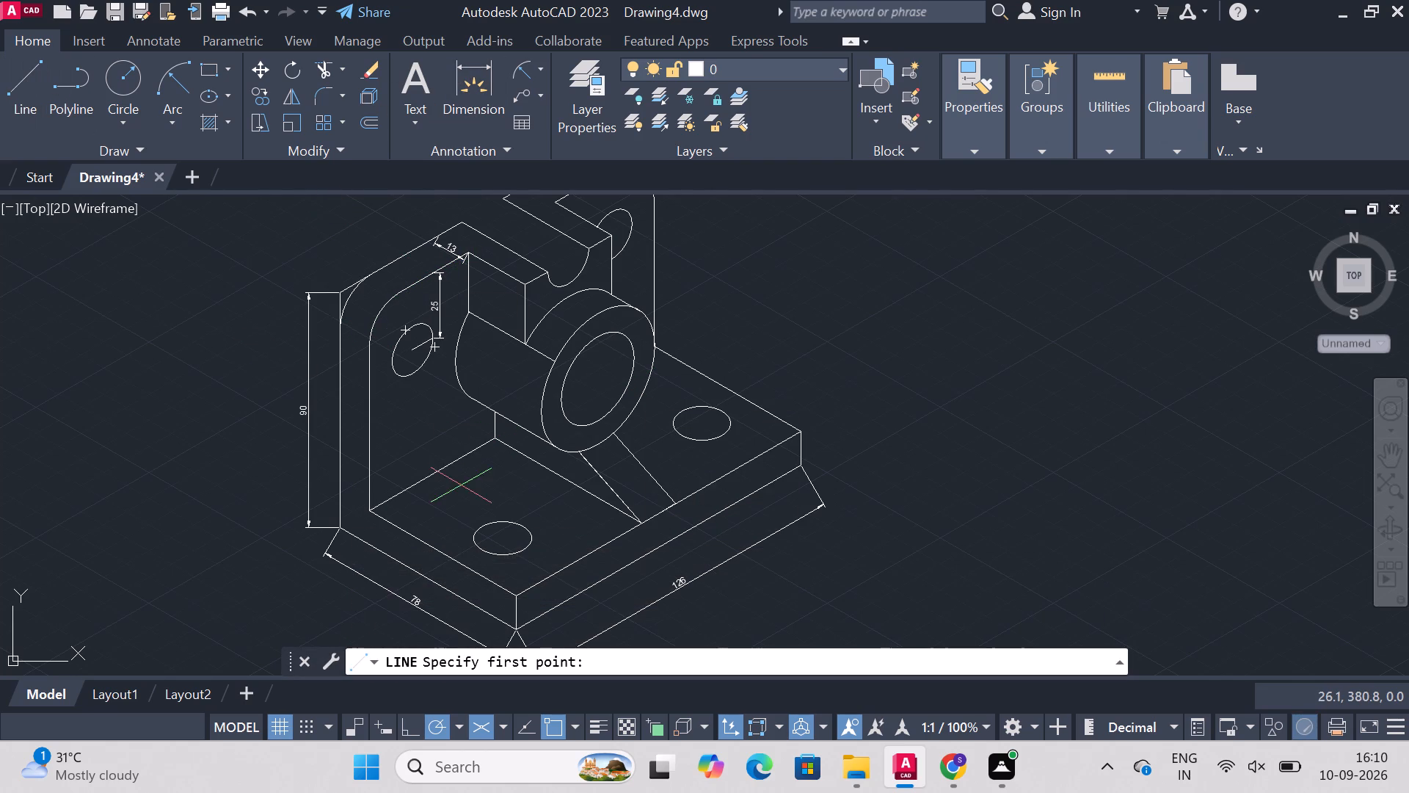
click(414, 355)
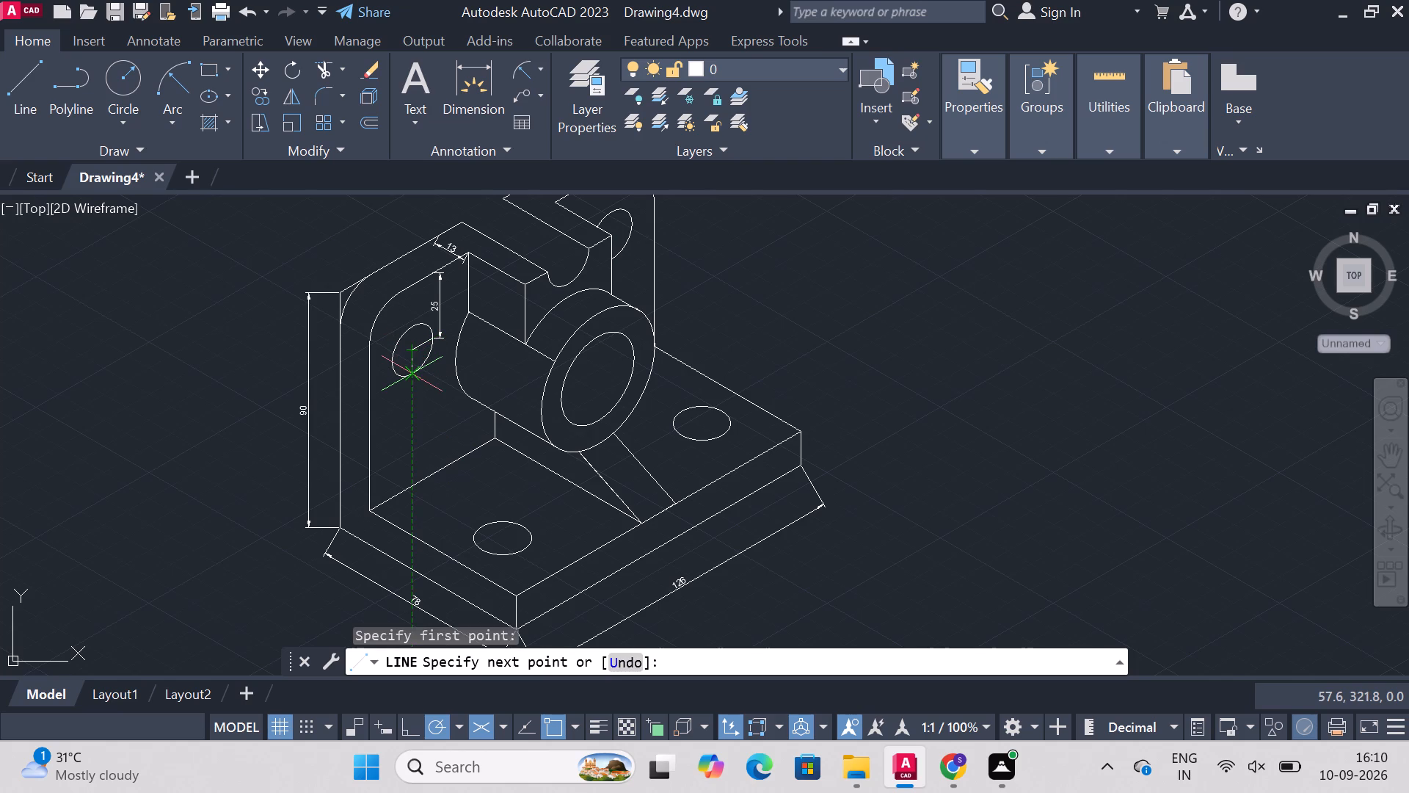
click(413, 371)
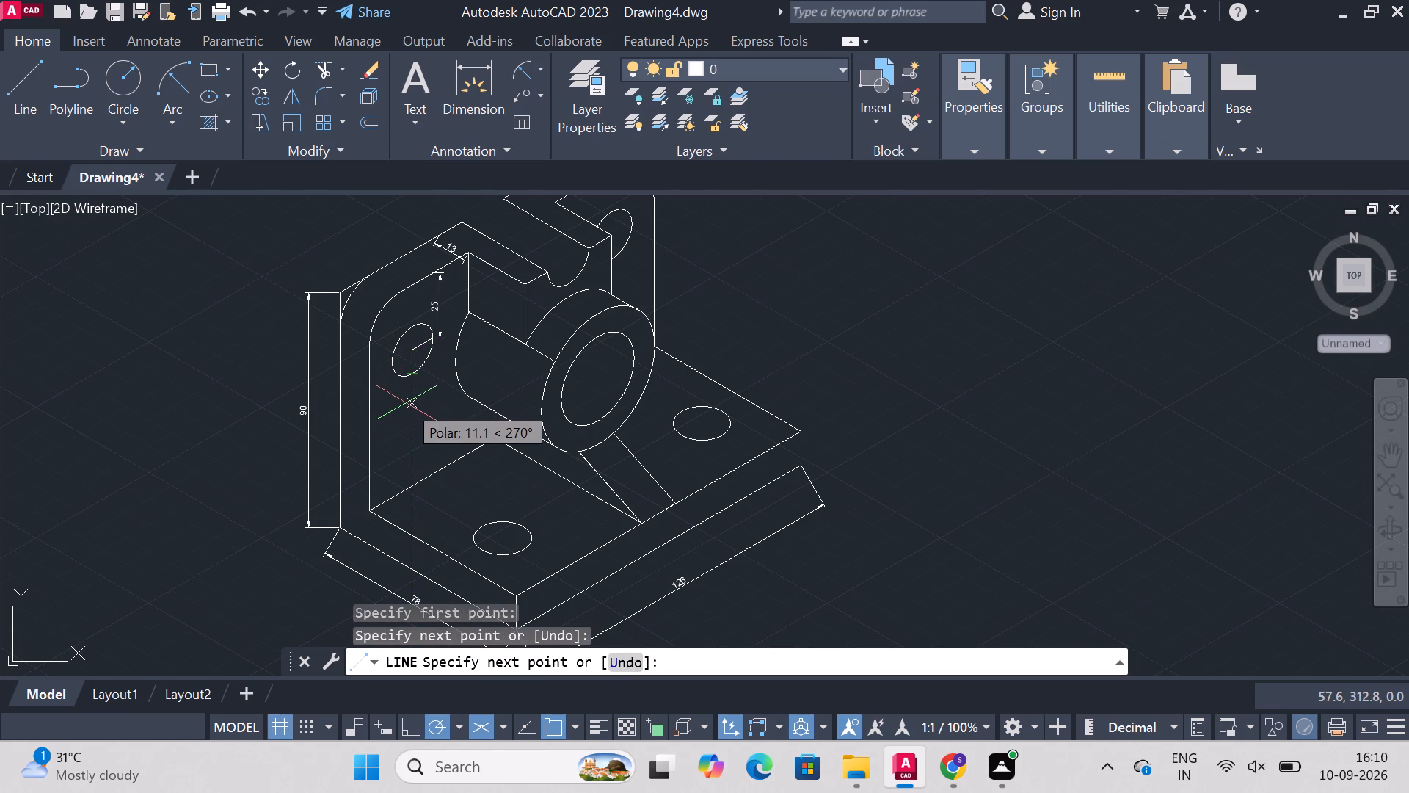
key(Escape)
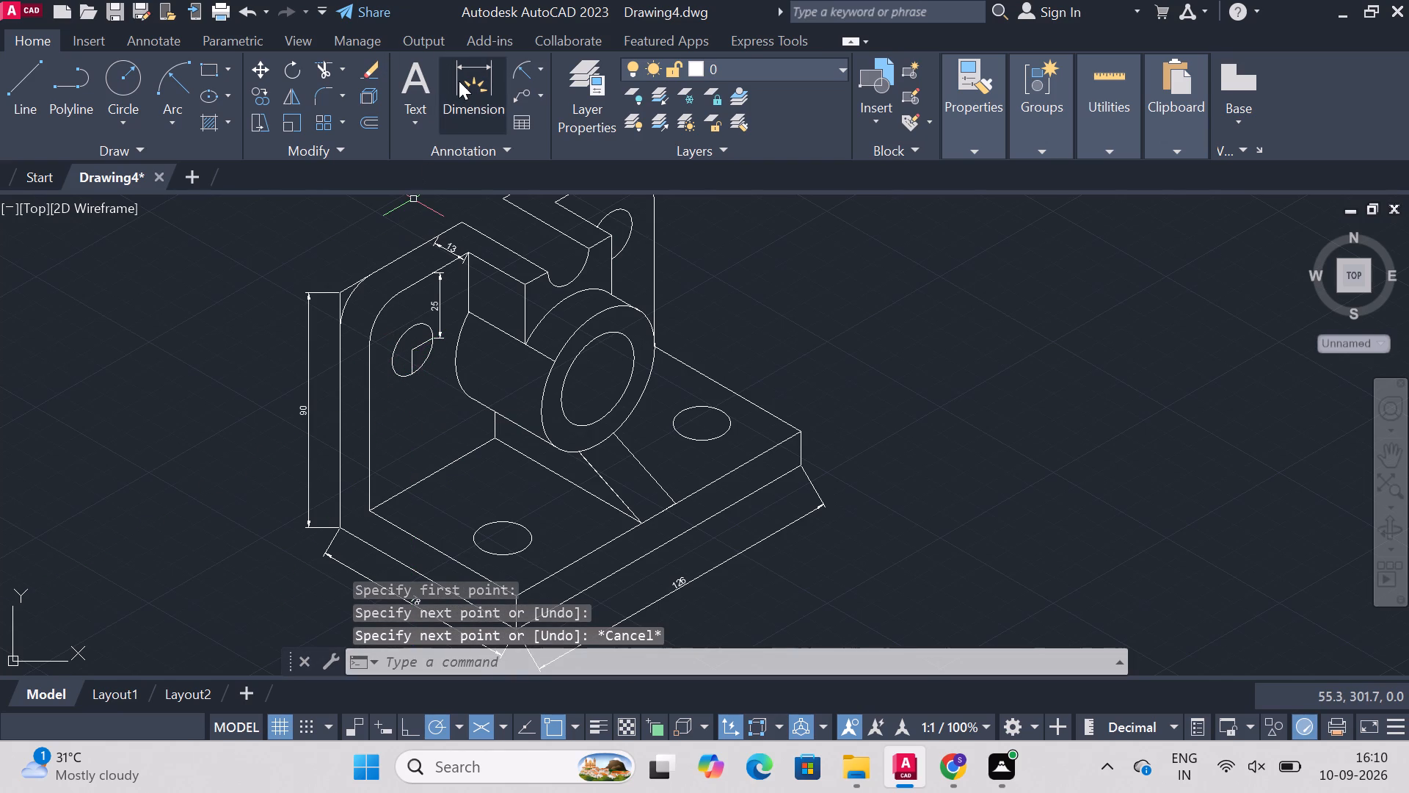
Dimension the distance from the vertical reference line's lower end to the upright's inner vertical edge, placed just below the hole.
click(487, 71)
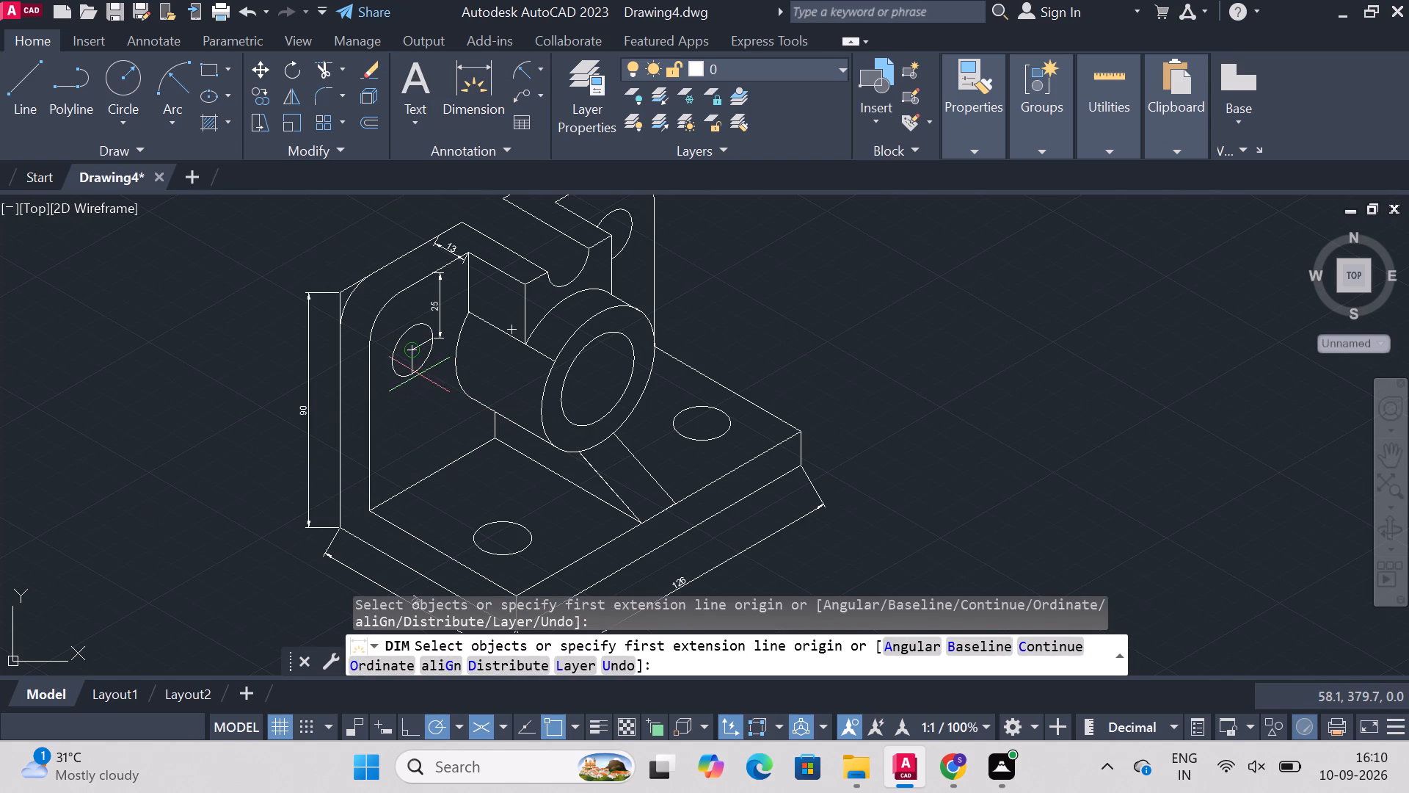
click(412, 374)
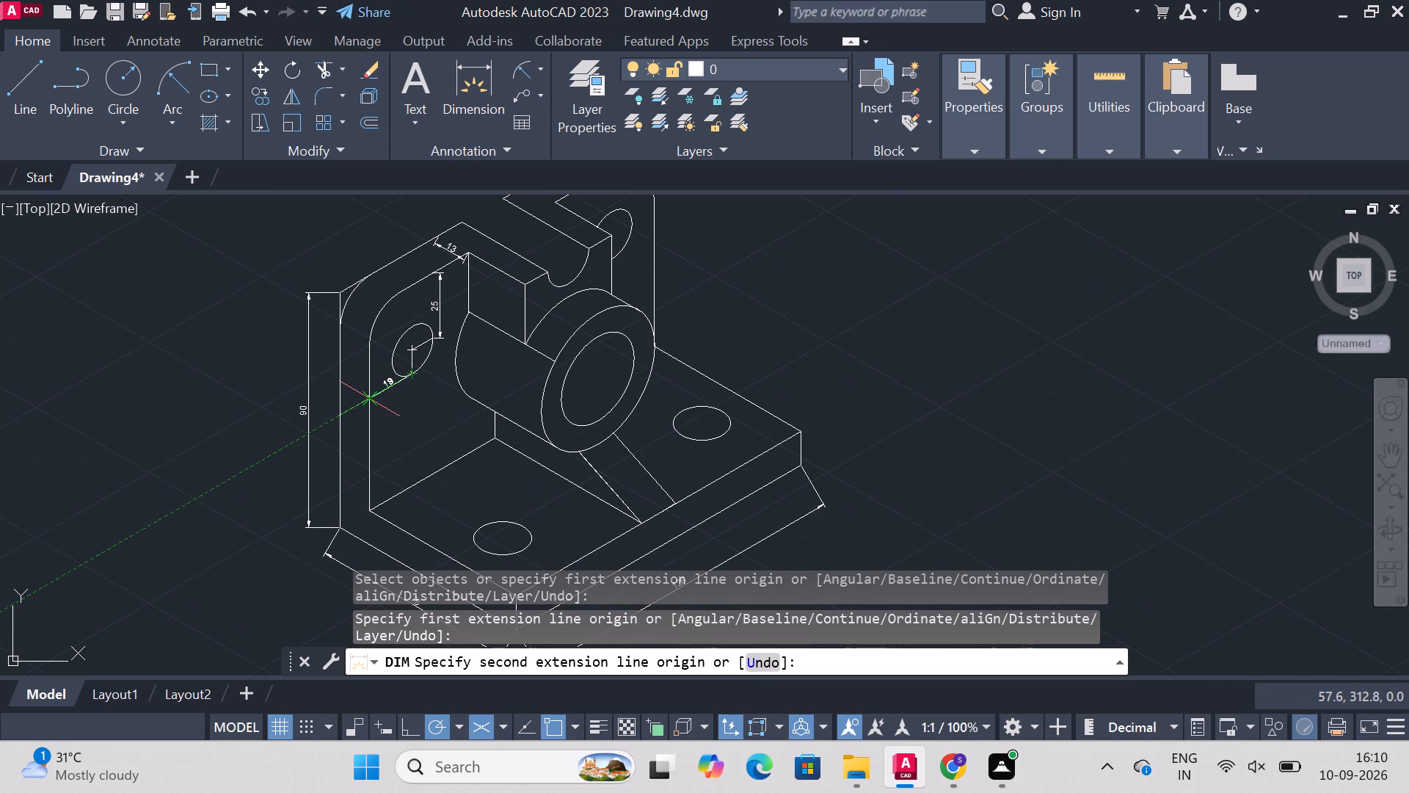
click(372, 394)
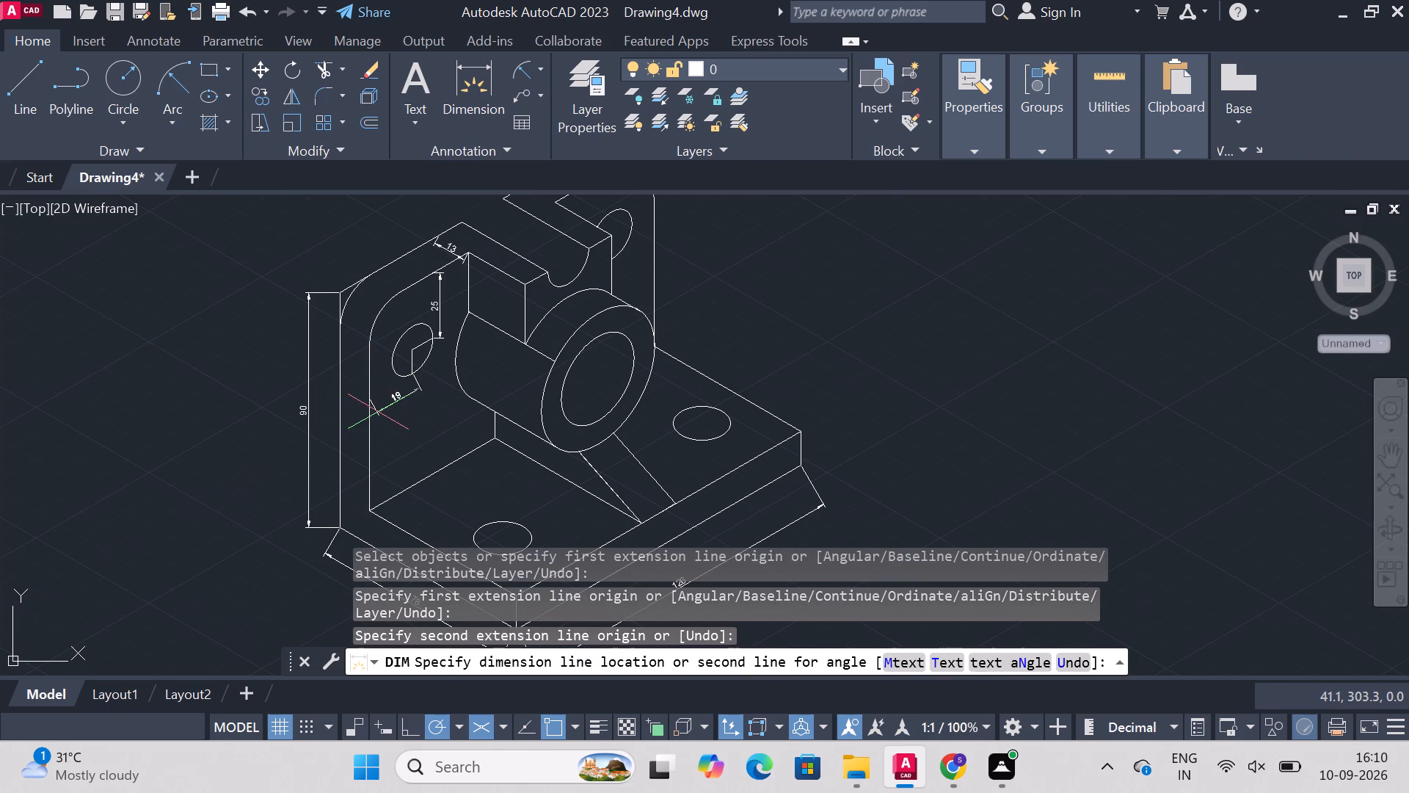
click(377, 410)
key(Escape)
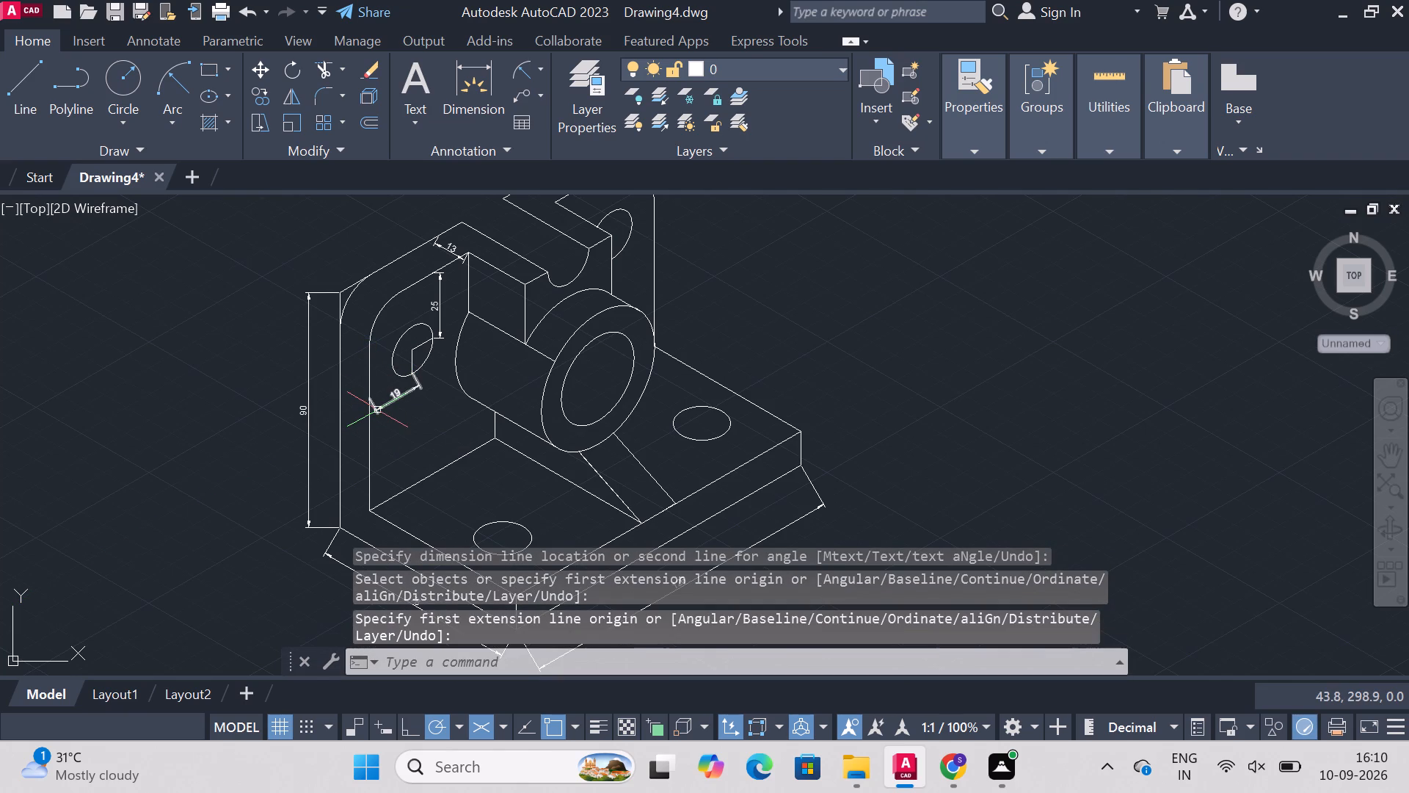
Complete the near hole's centre cross with lines from its centre to the opposite rim, one parallel to the top edge and one vertically up.
text(line)
key(Return)
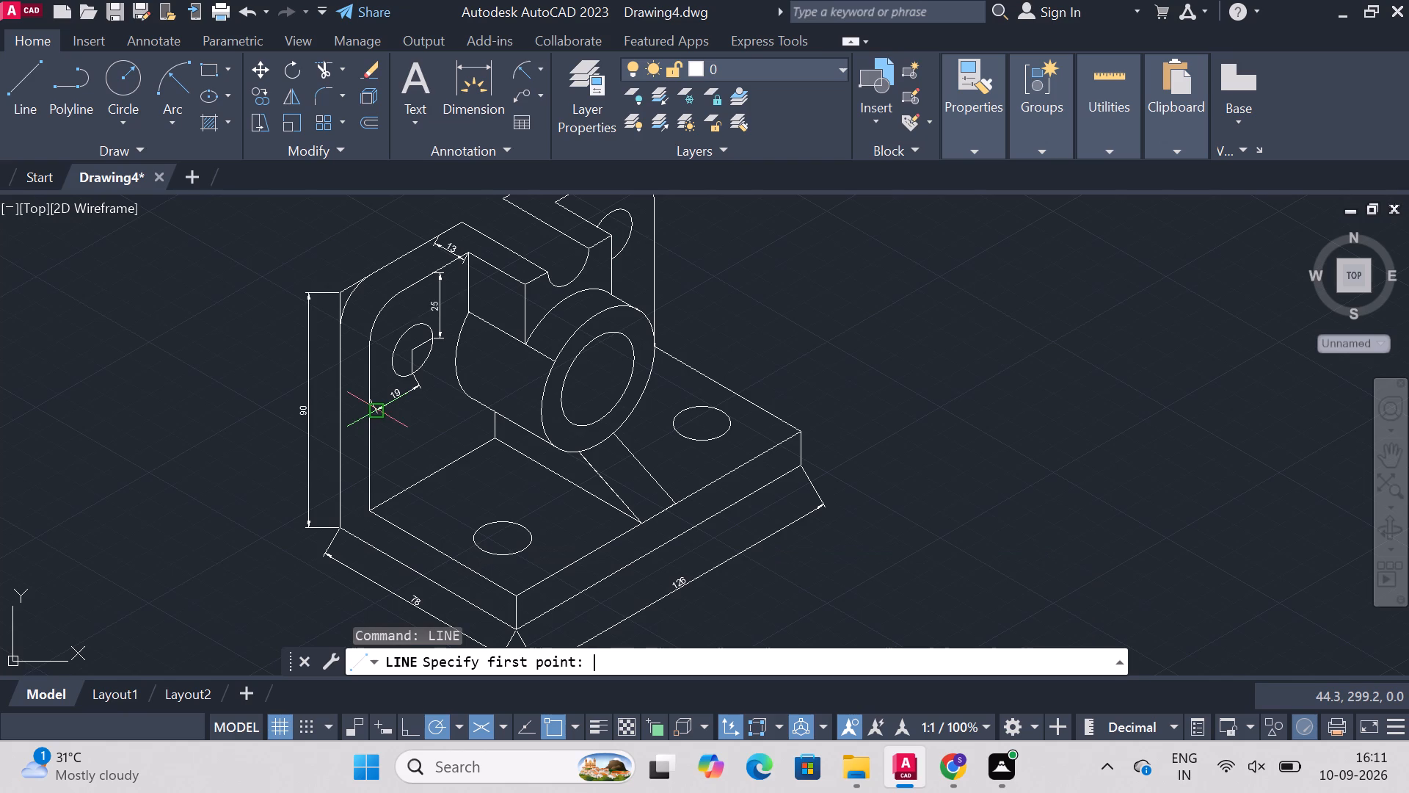
click(418, 348)
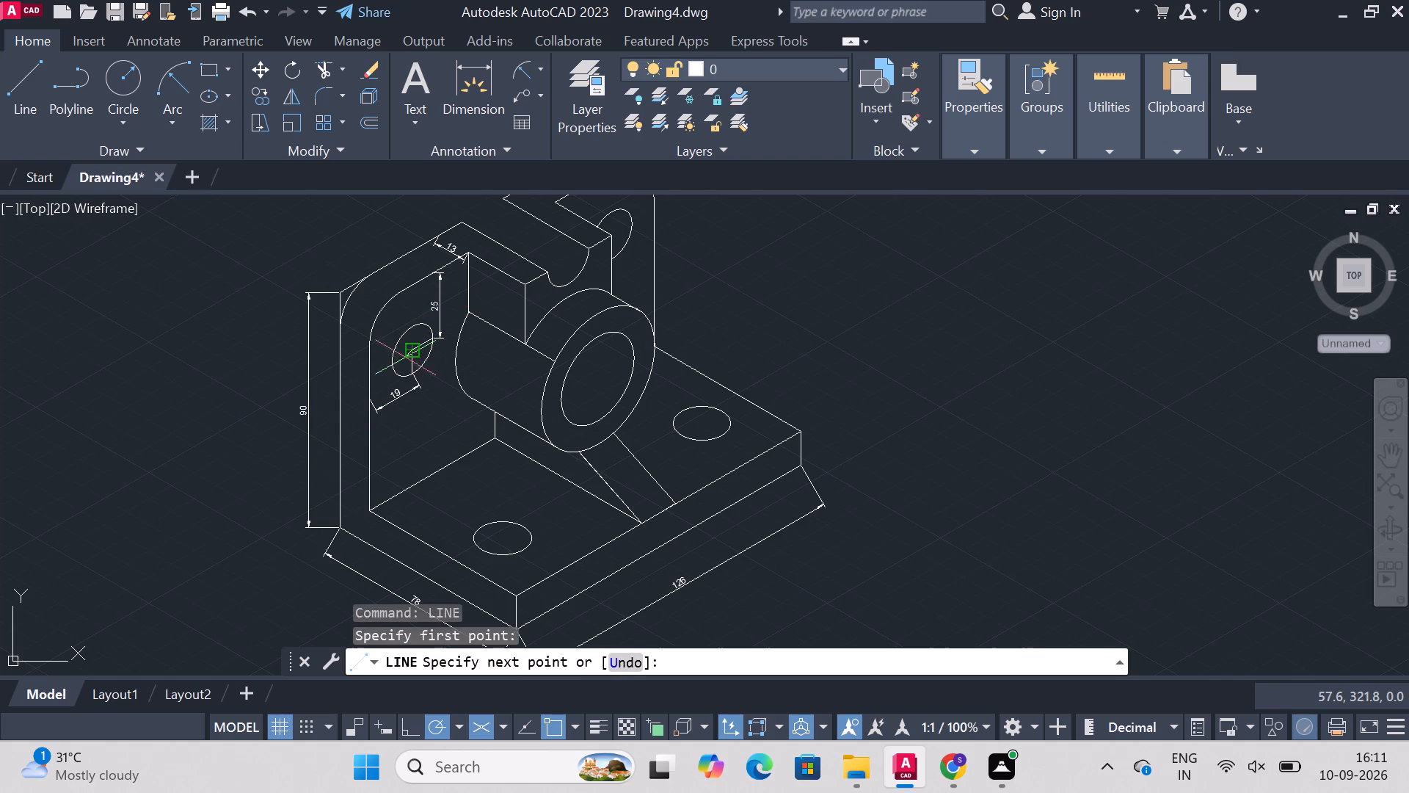
click(396, 359)
key(Escape)
text(line)
key(Return)
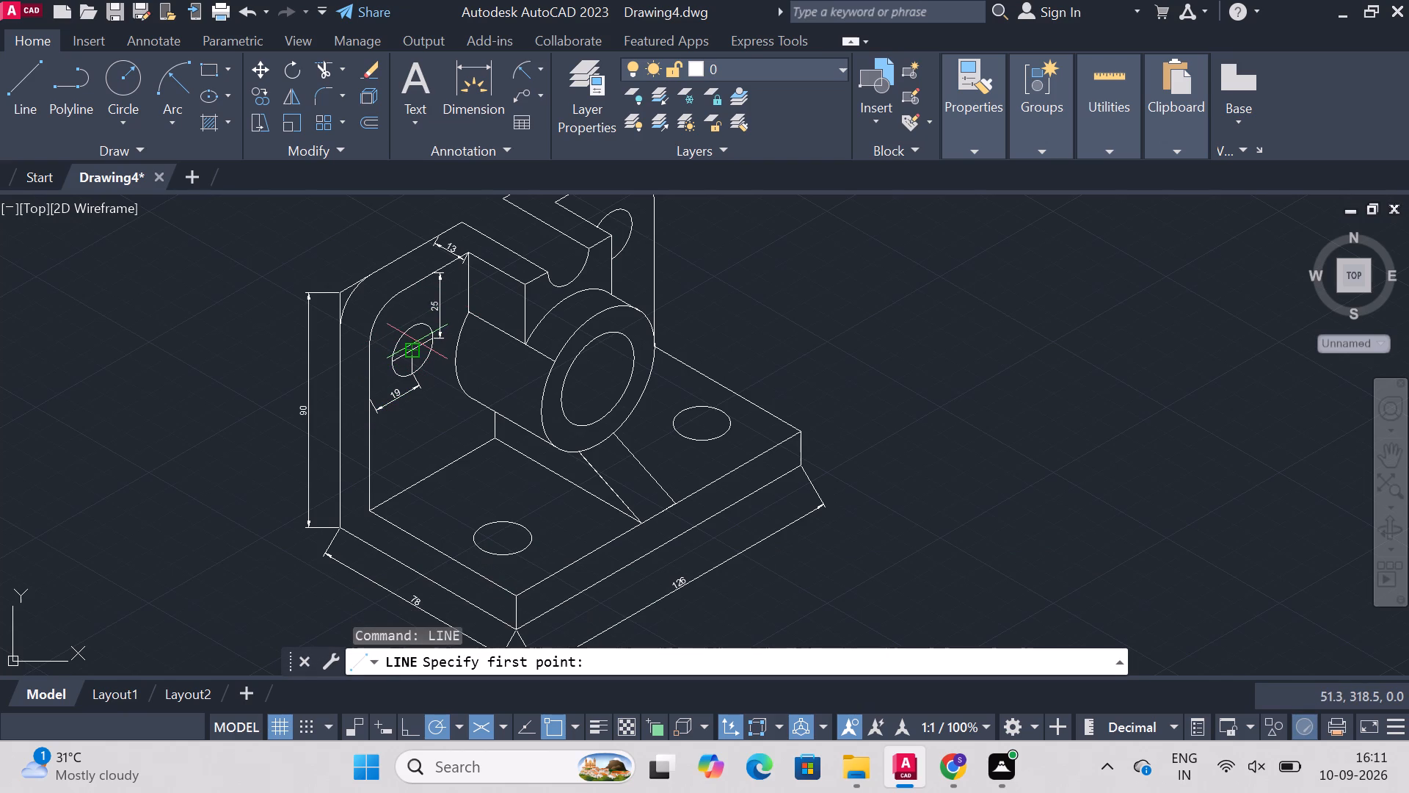
click(415, 345)
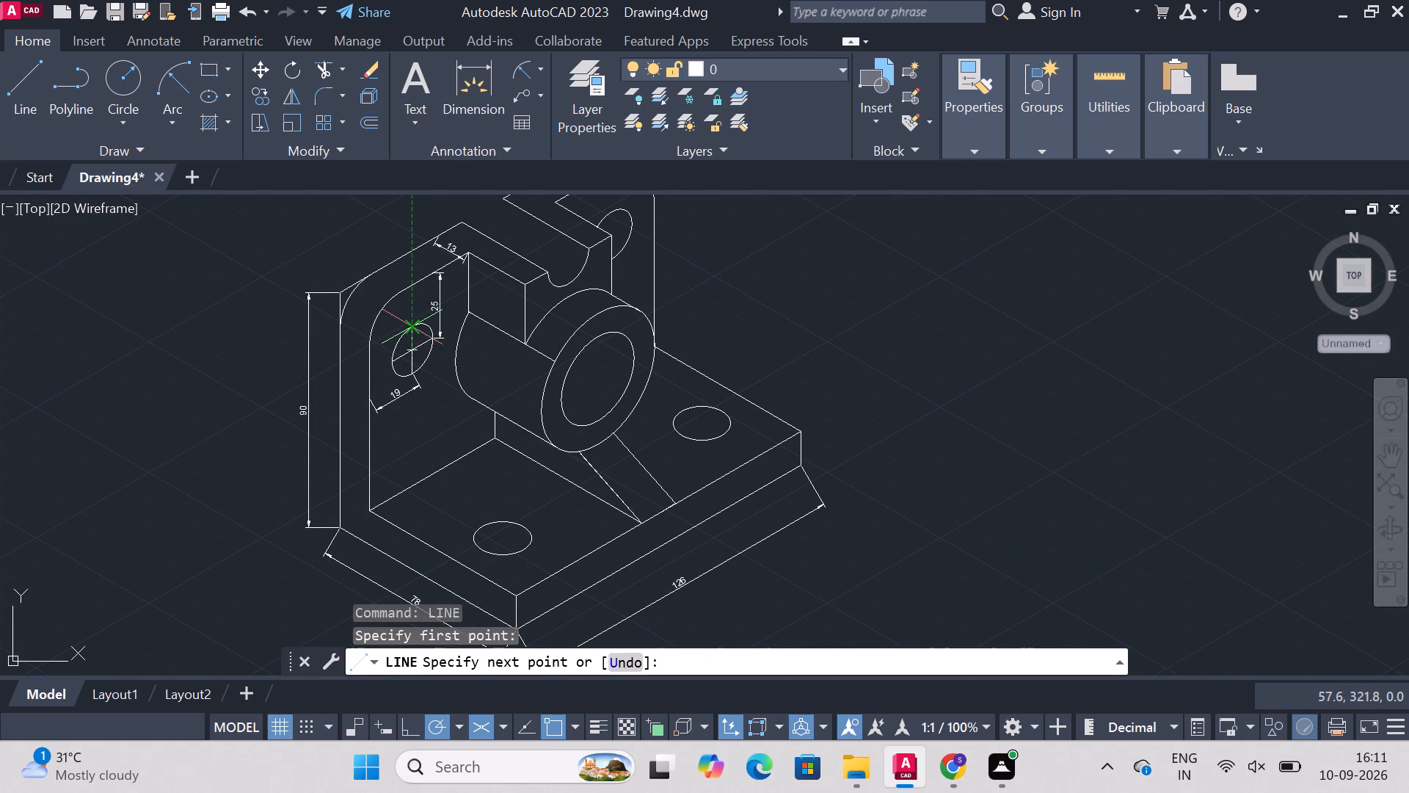
click(412, 333)
key(Escape)
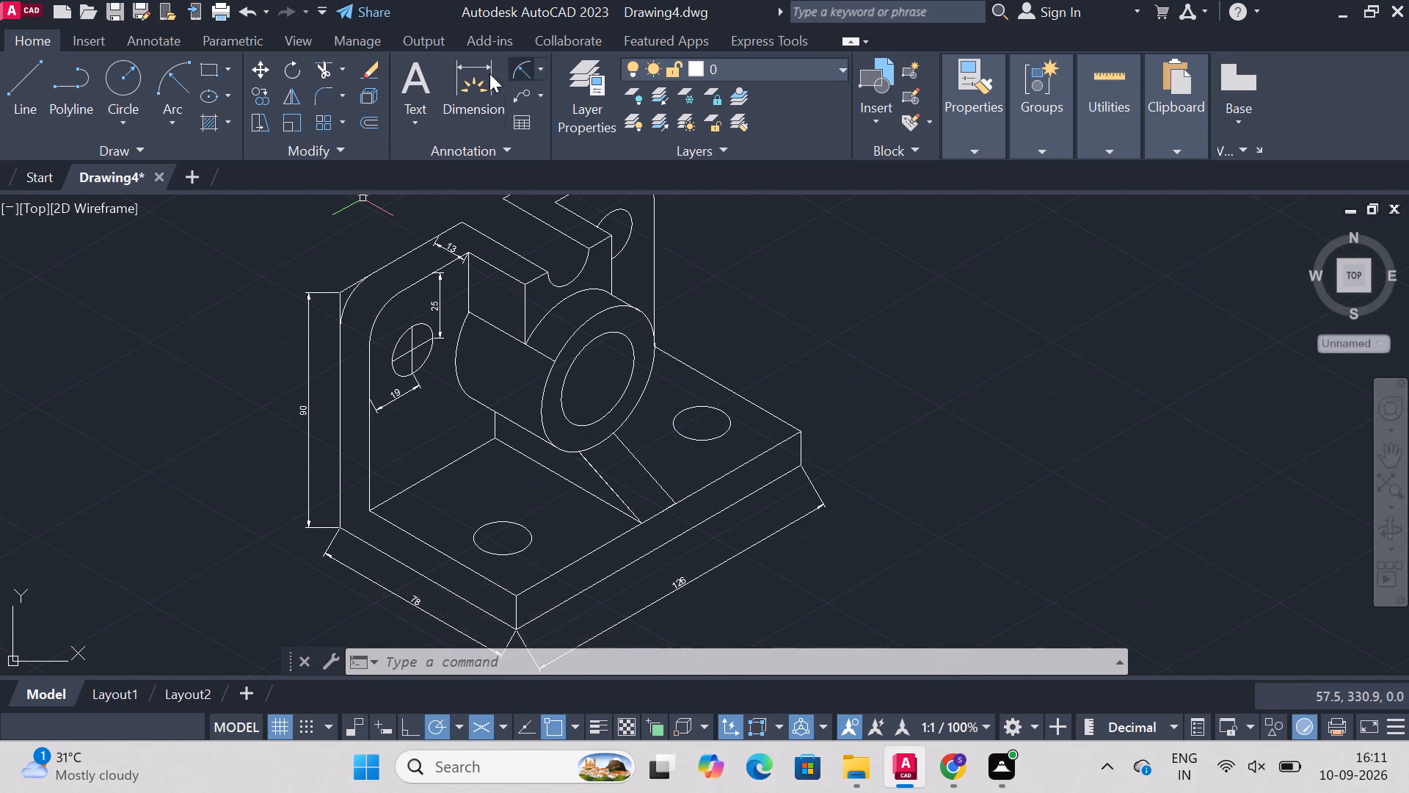
Dimension the round notch's vertical depth from its arc centre to its bottom, placed beside the notch.
click(452, 72)
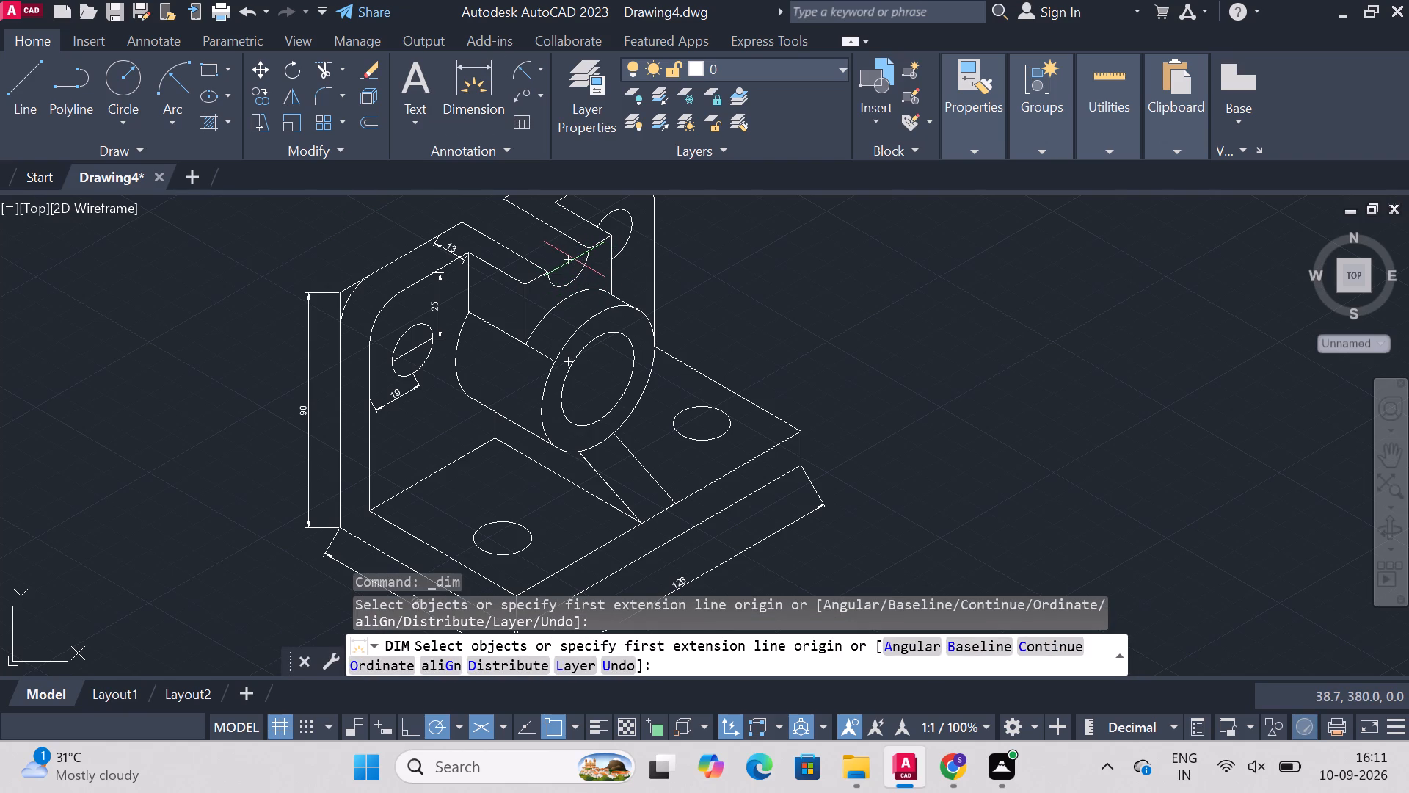
click(565, 260)
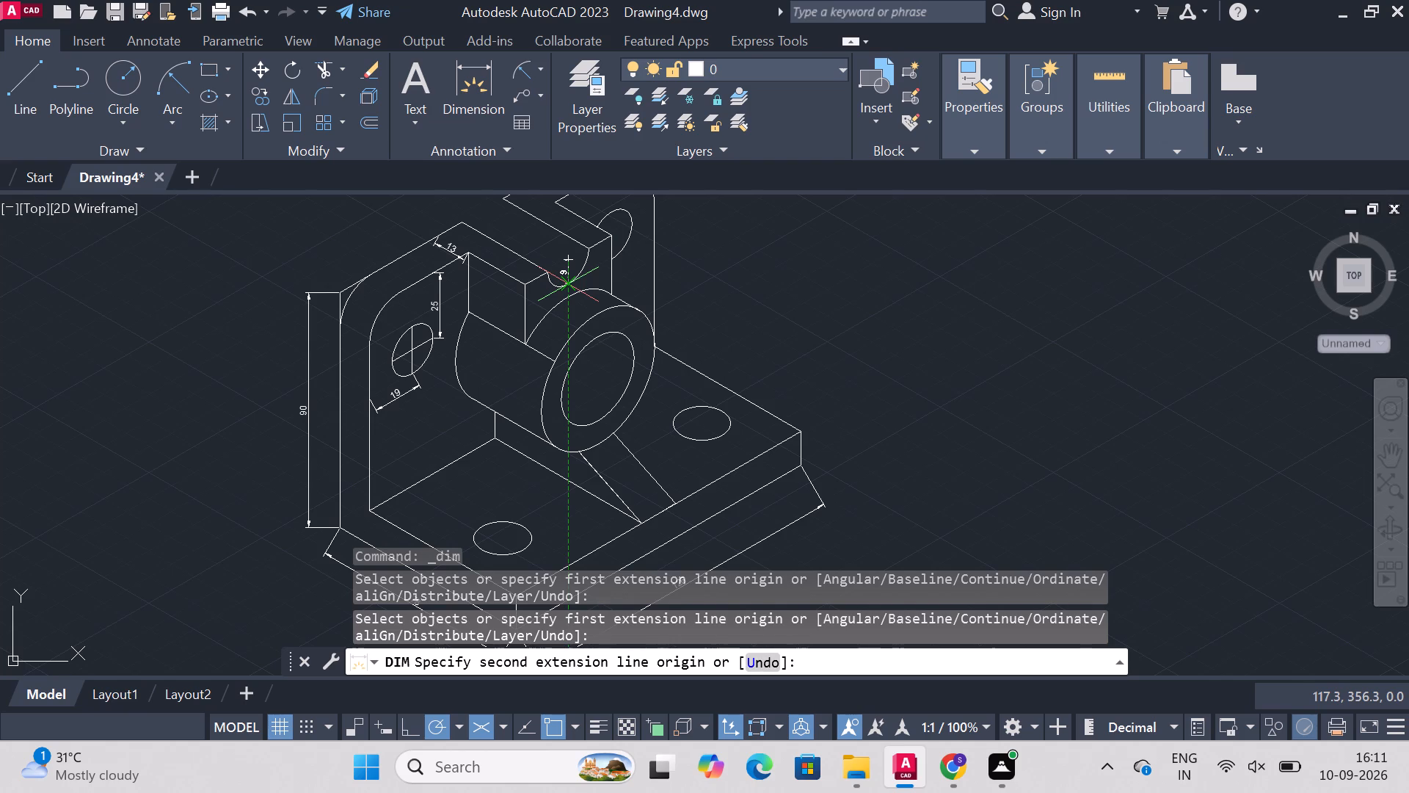
click(572, 289)
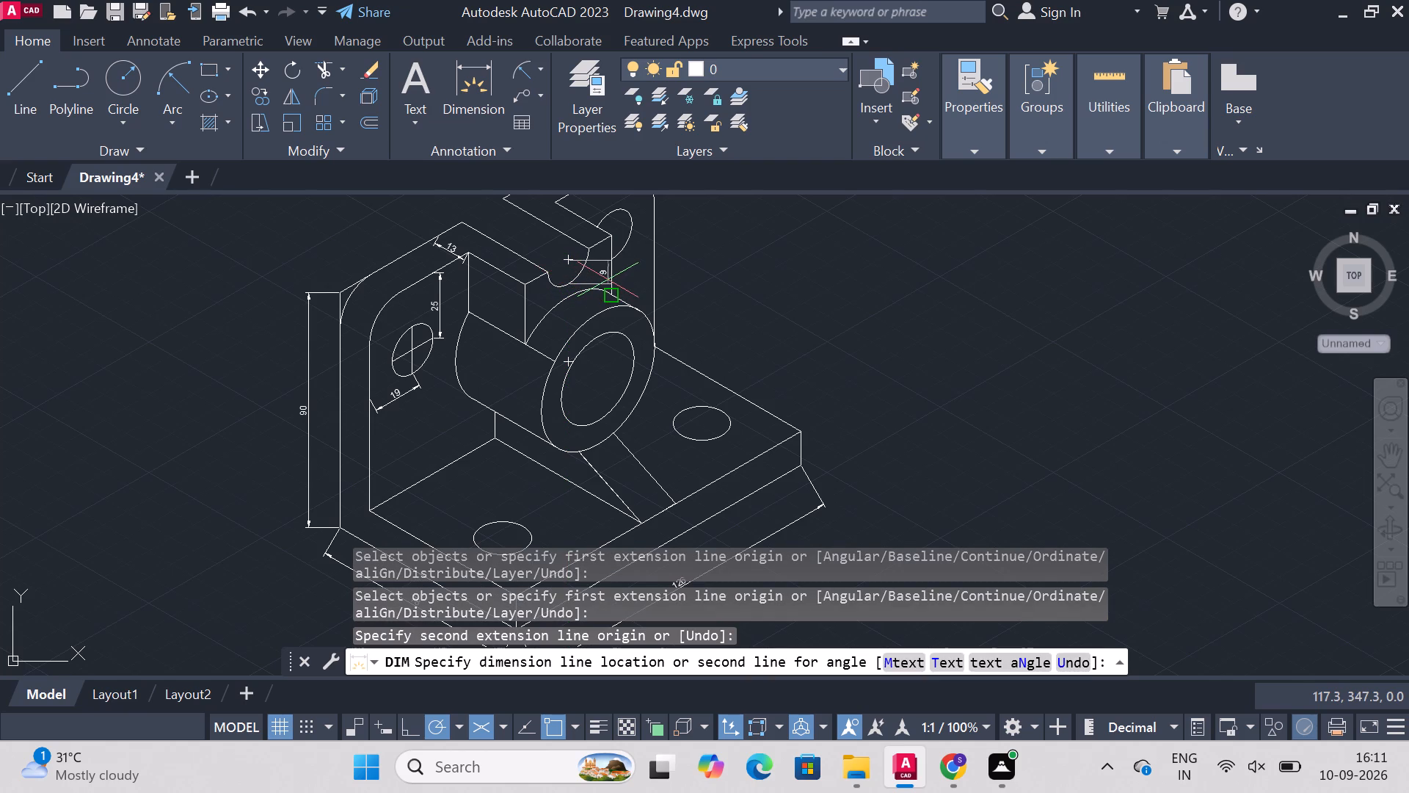
click(596, 280)
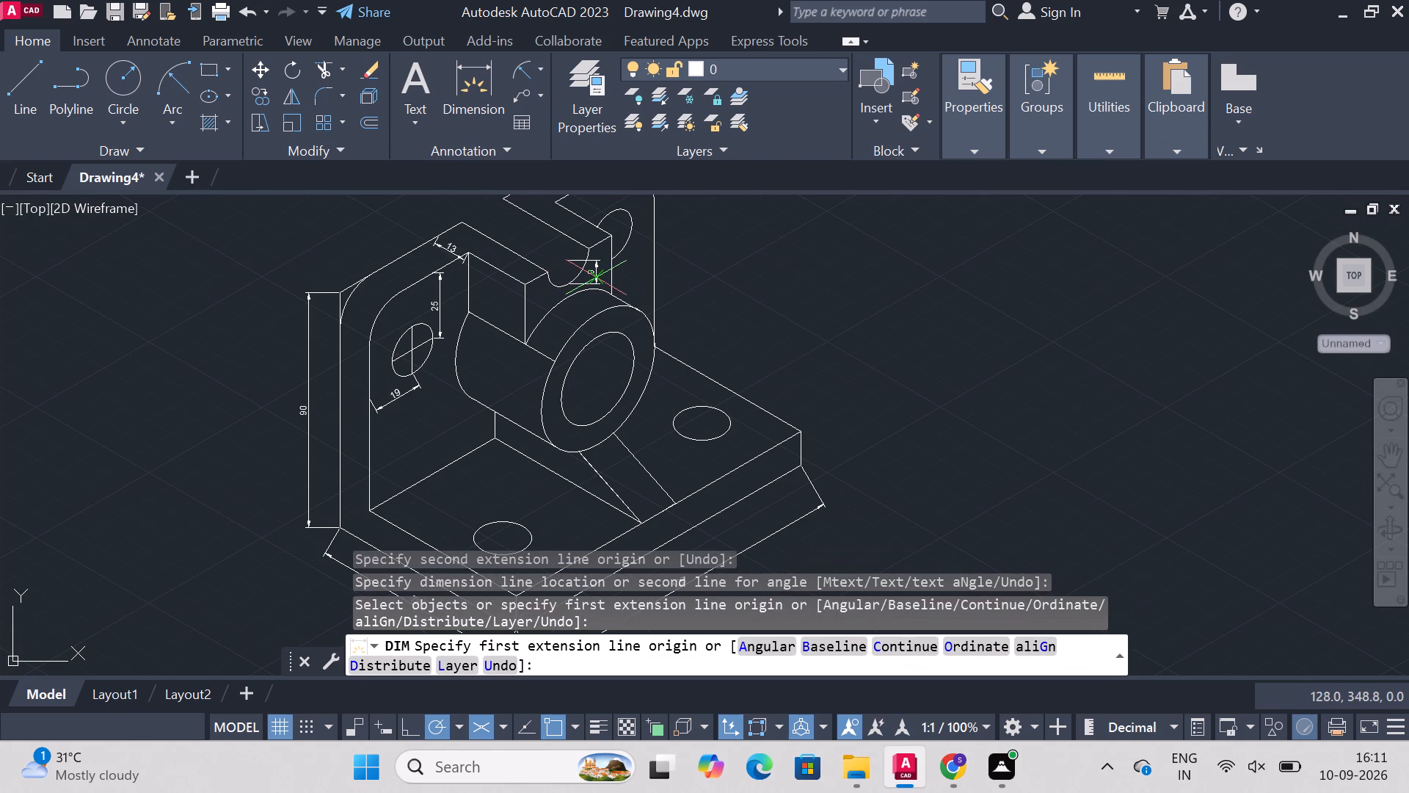
Dimension the notched block's projection from the upright along its lower side edge, placed just above the boss.
click(467, 311)
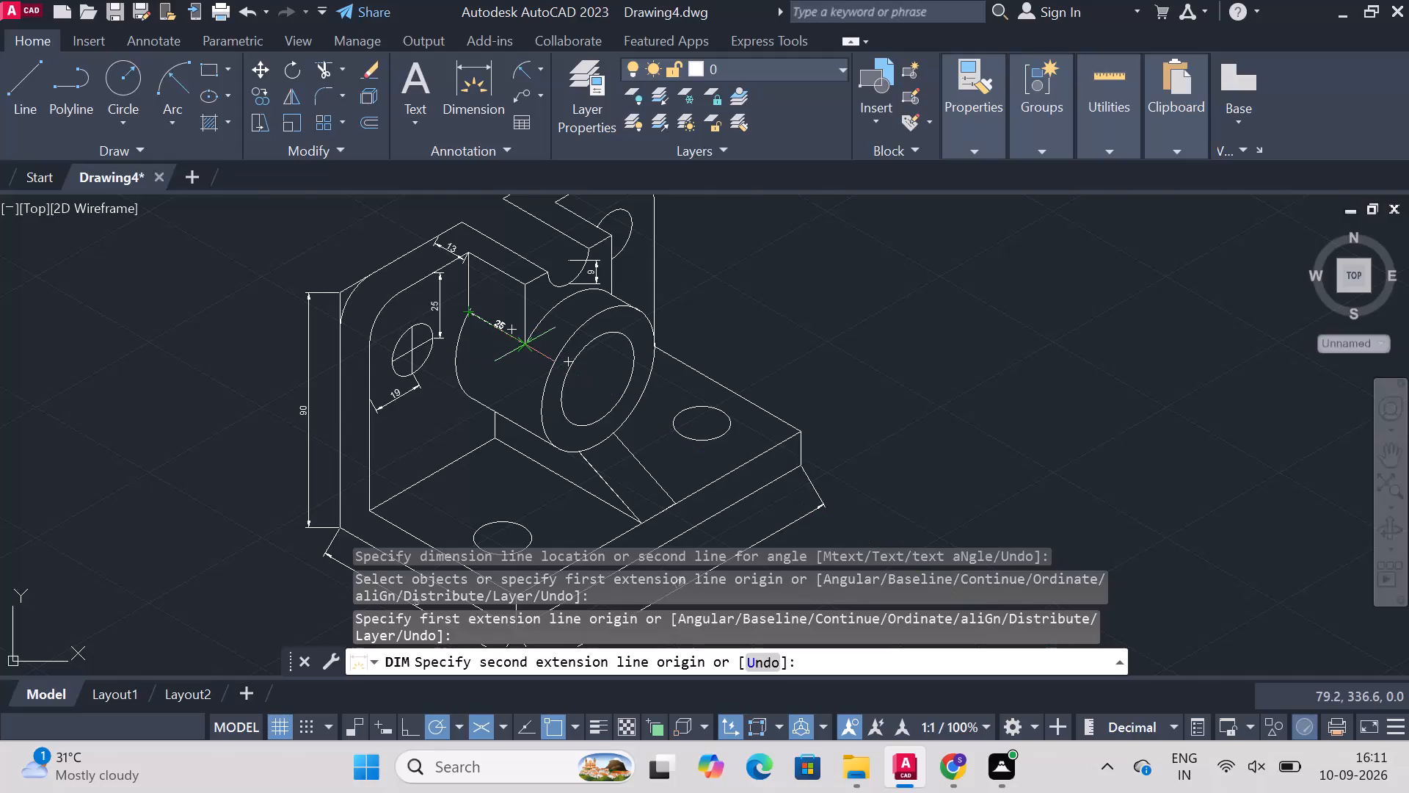
click(527, 340)
click(521, 322)
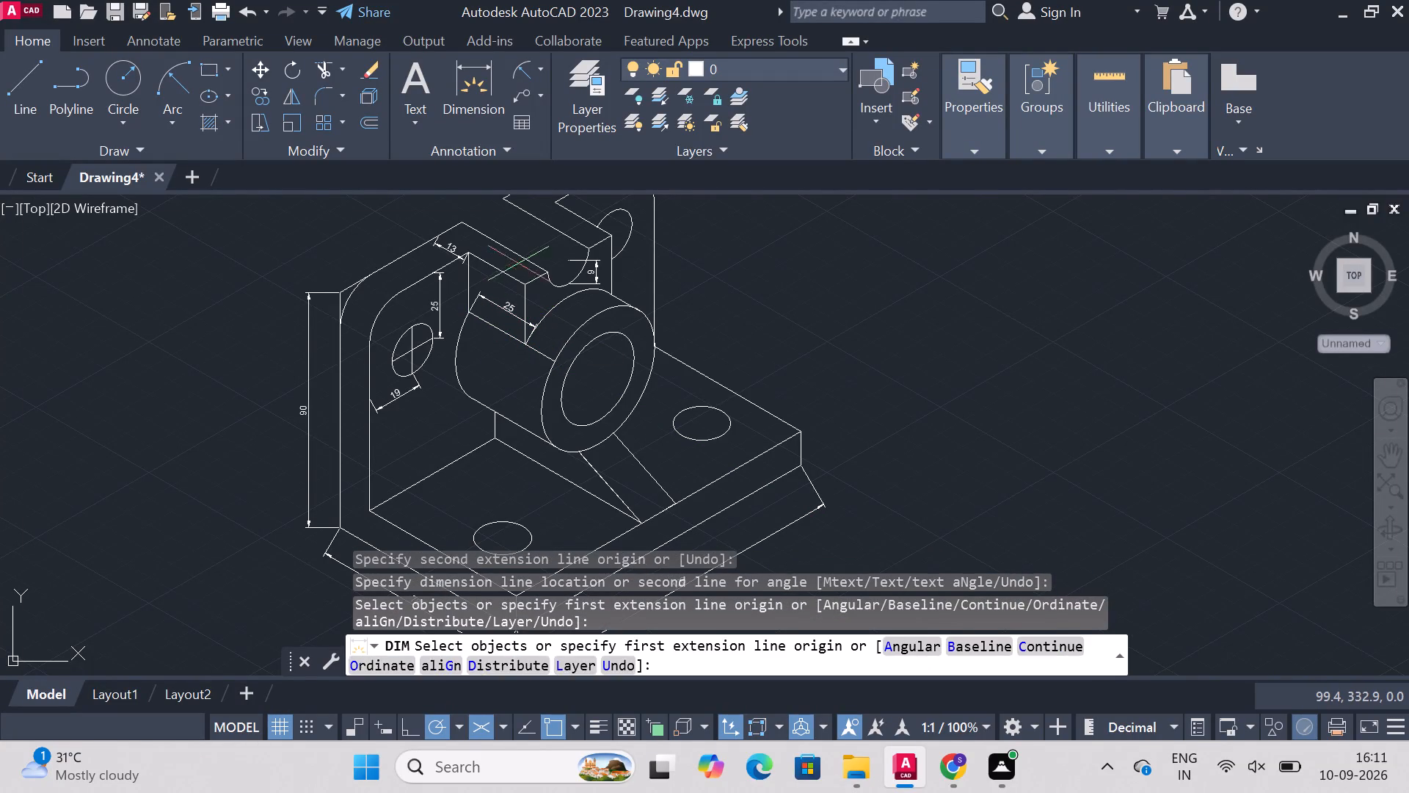
Dimension the two short front top edges of the block on either side of the round notch, placed just above each edge.
click(589, 242)
click(613, 234)
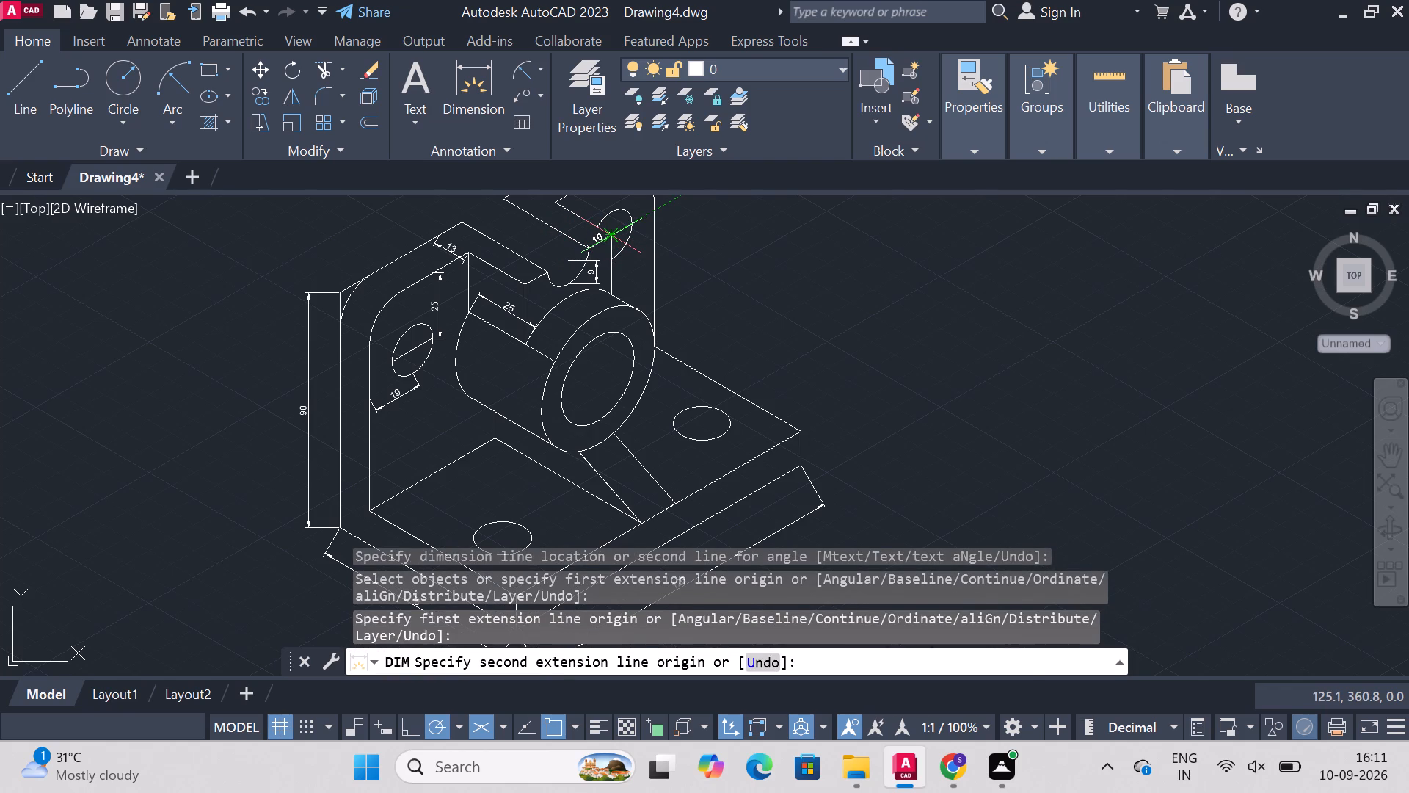
click(597, 230)
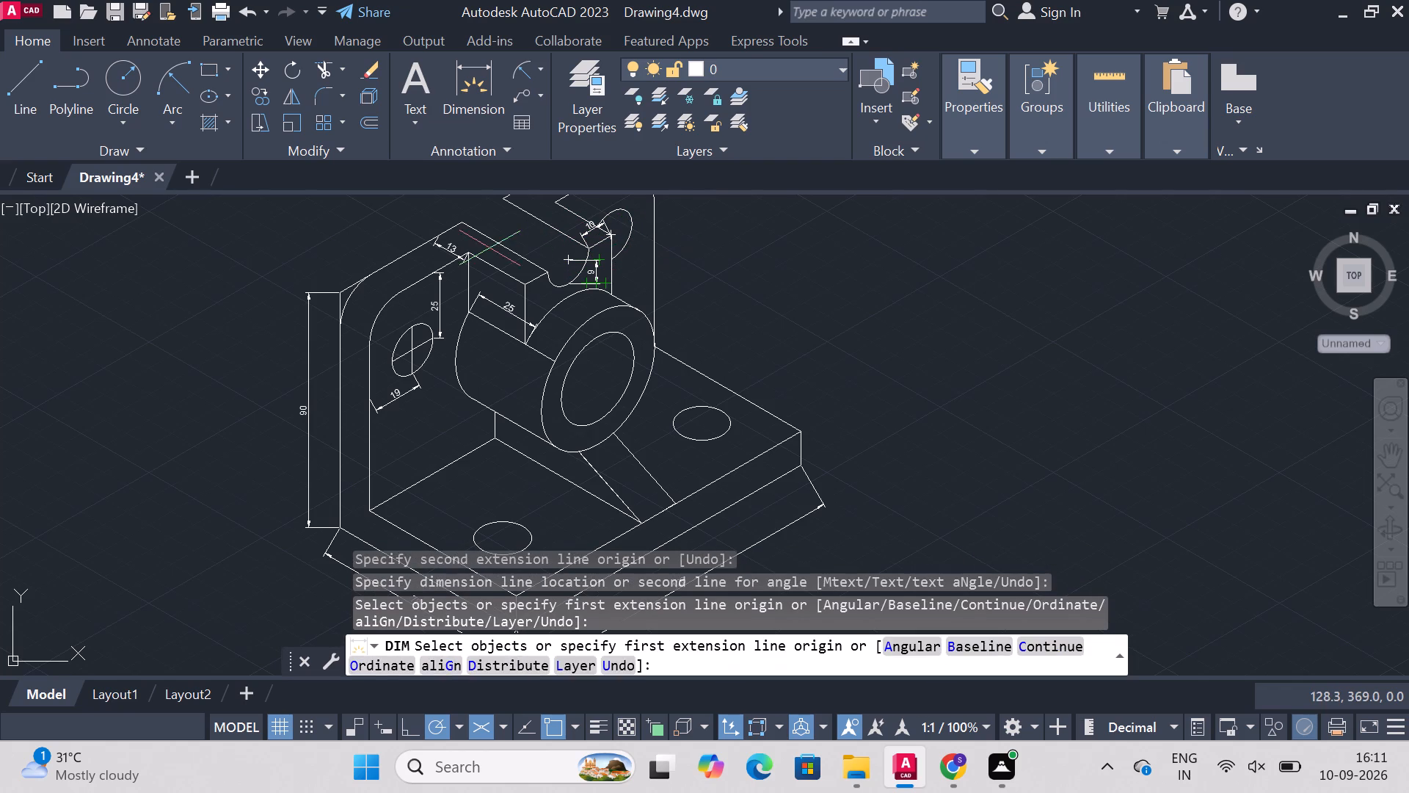
click(528, 279)
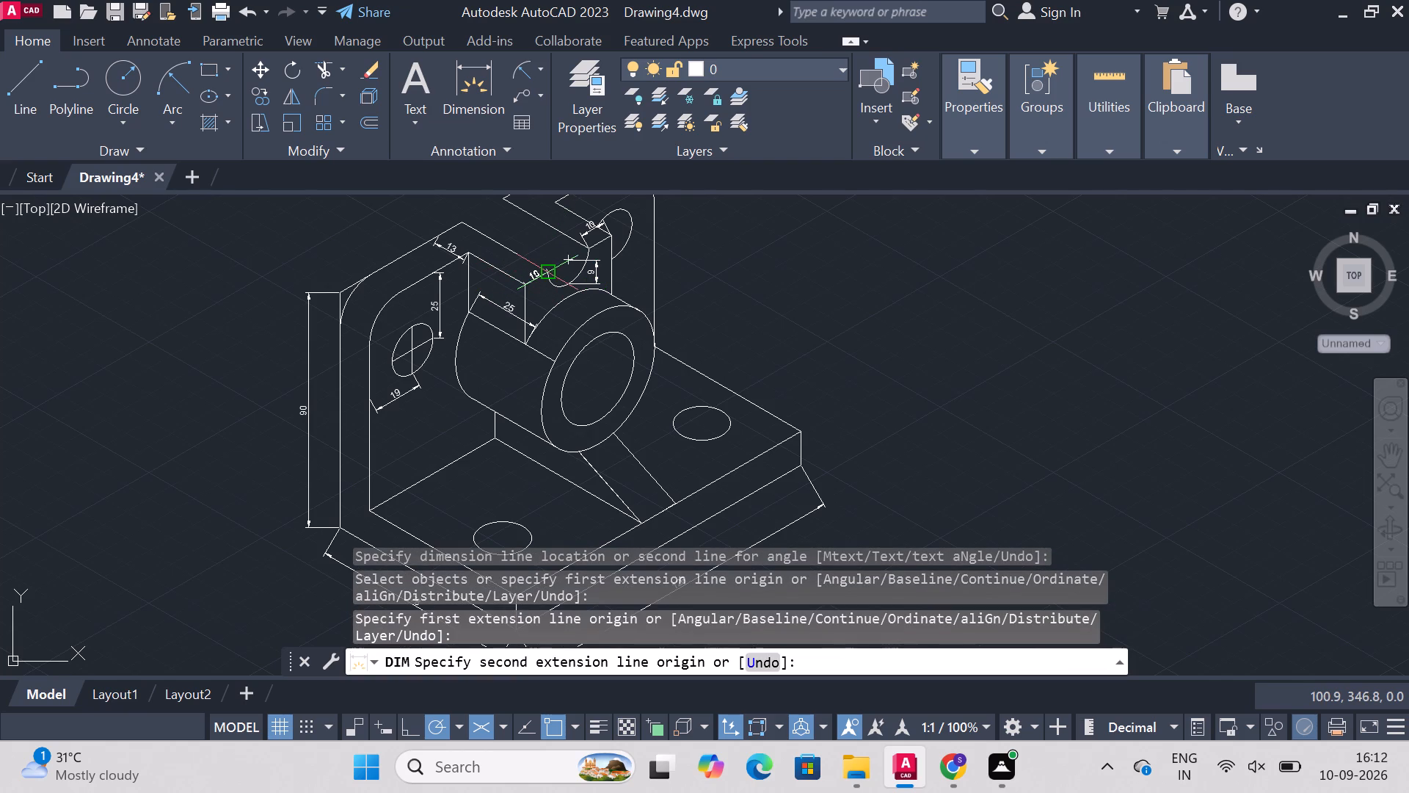
click(544, 270)
click(534, 256)
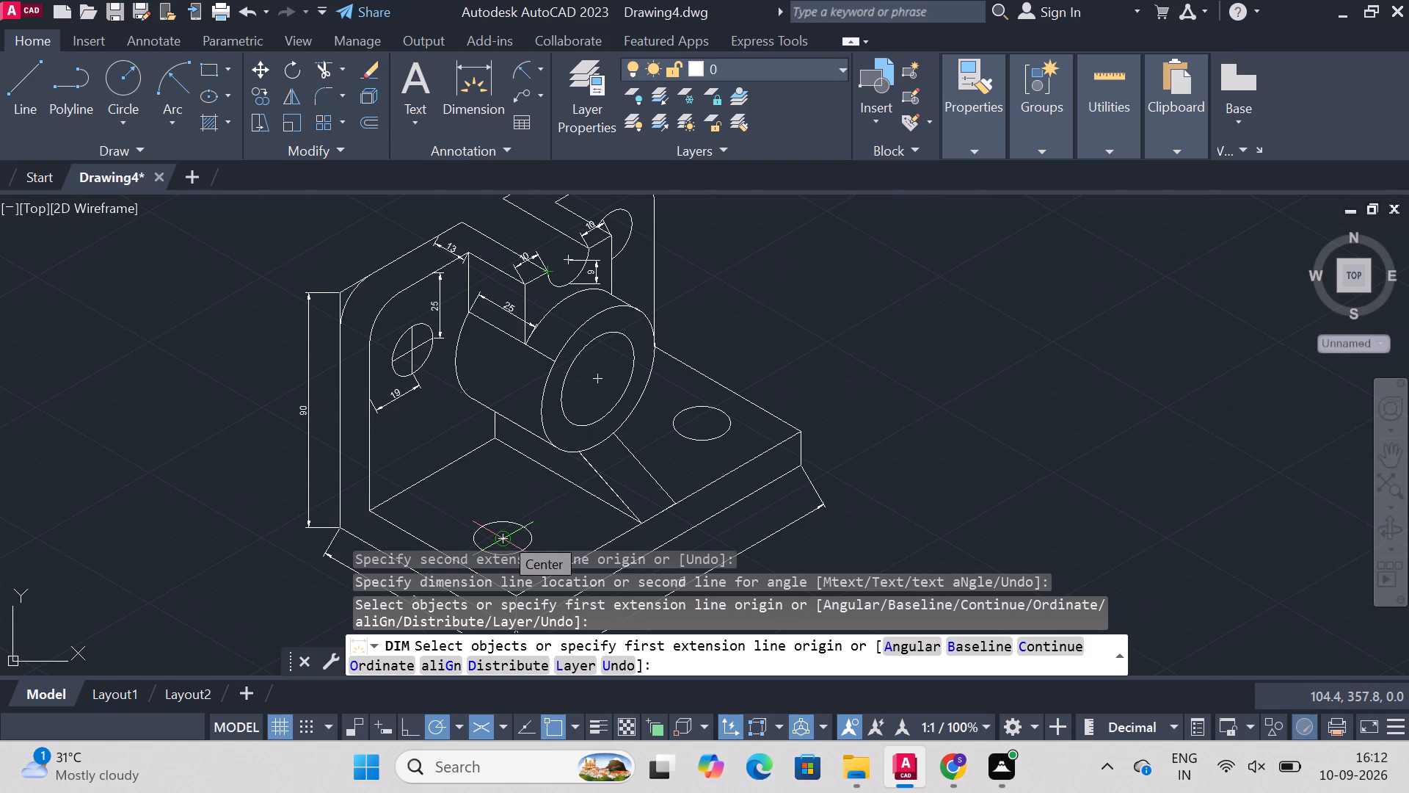
Draw two reference lines from the centre of the base plate's near hole to opposite rim points, parallel to the plate's long edge.
click(498, 542)
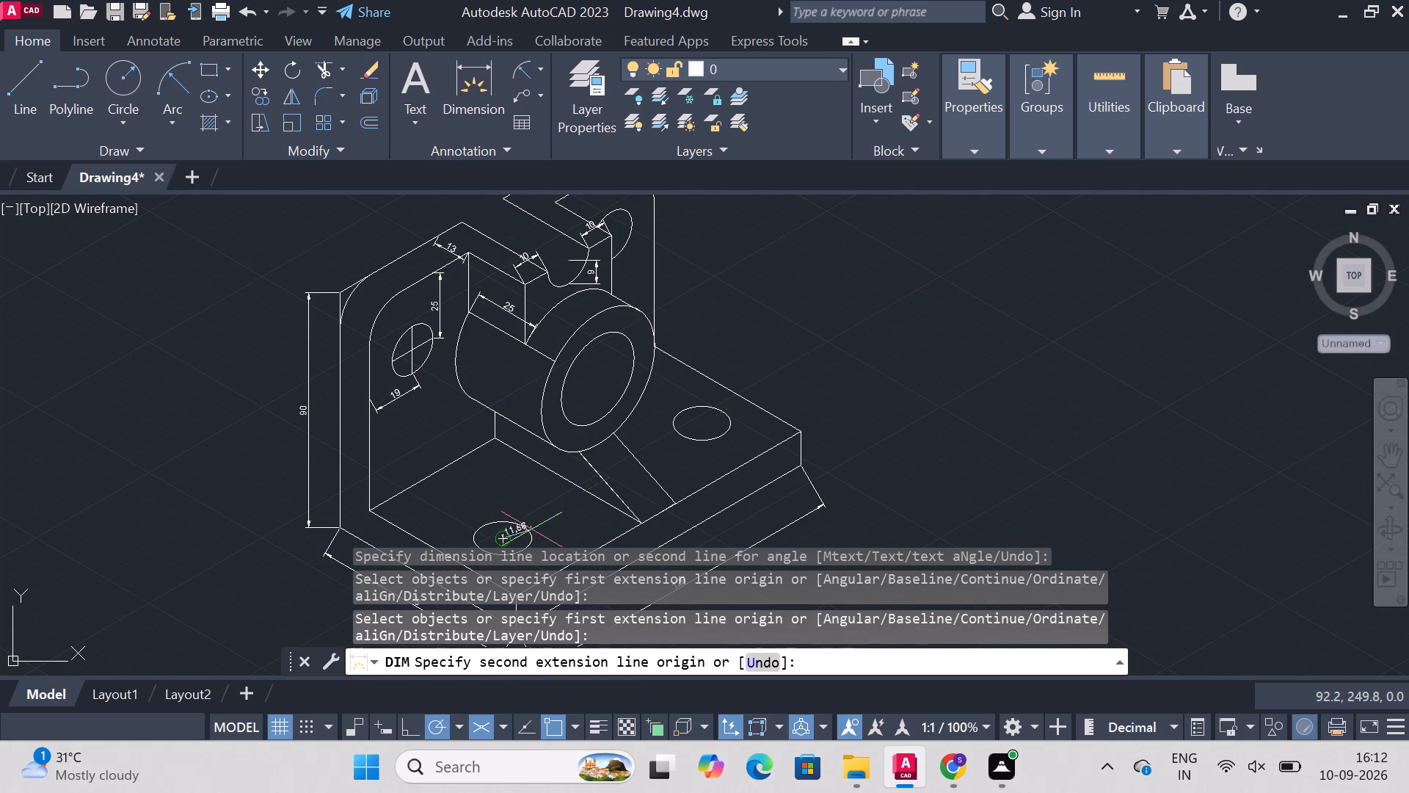
key(Escape)
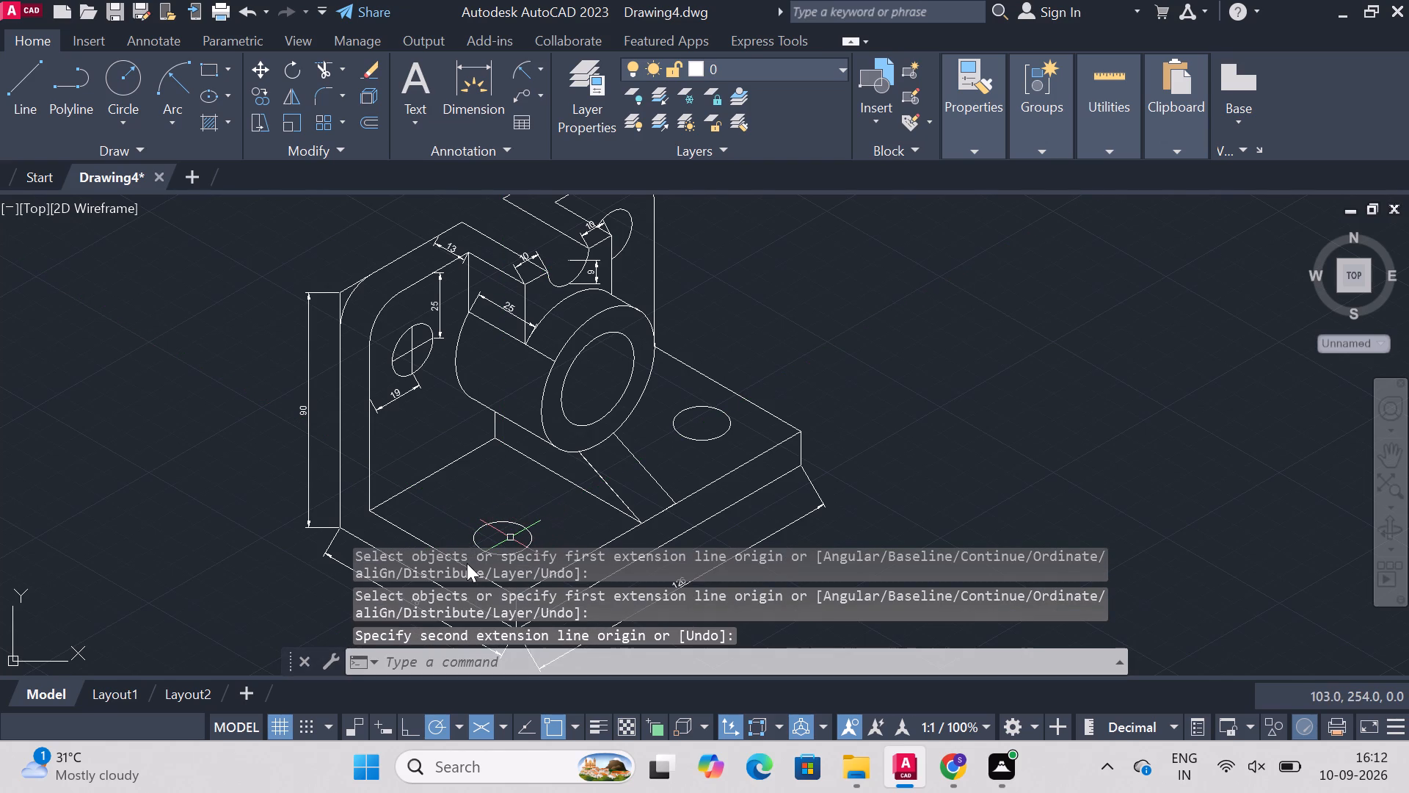
text(lij)
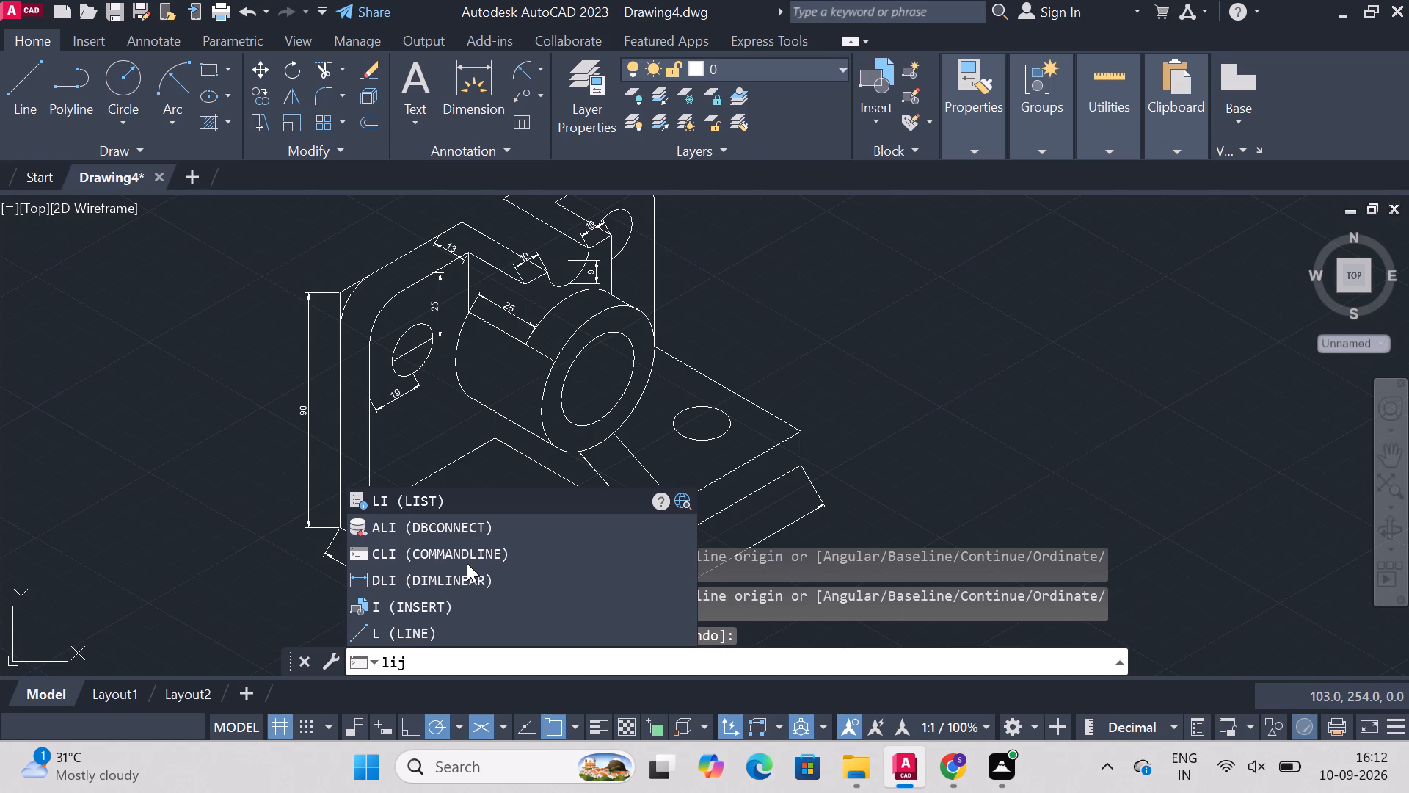
key(BackSpace)
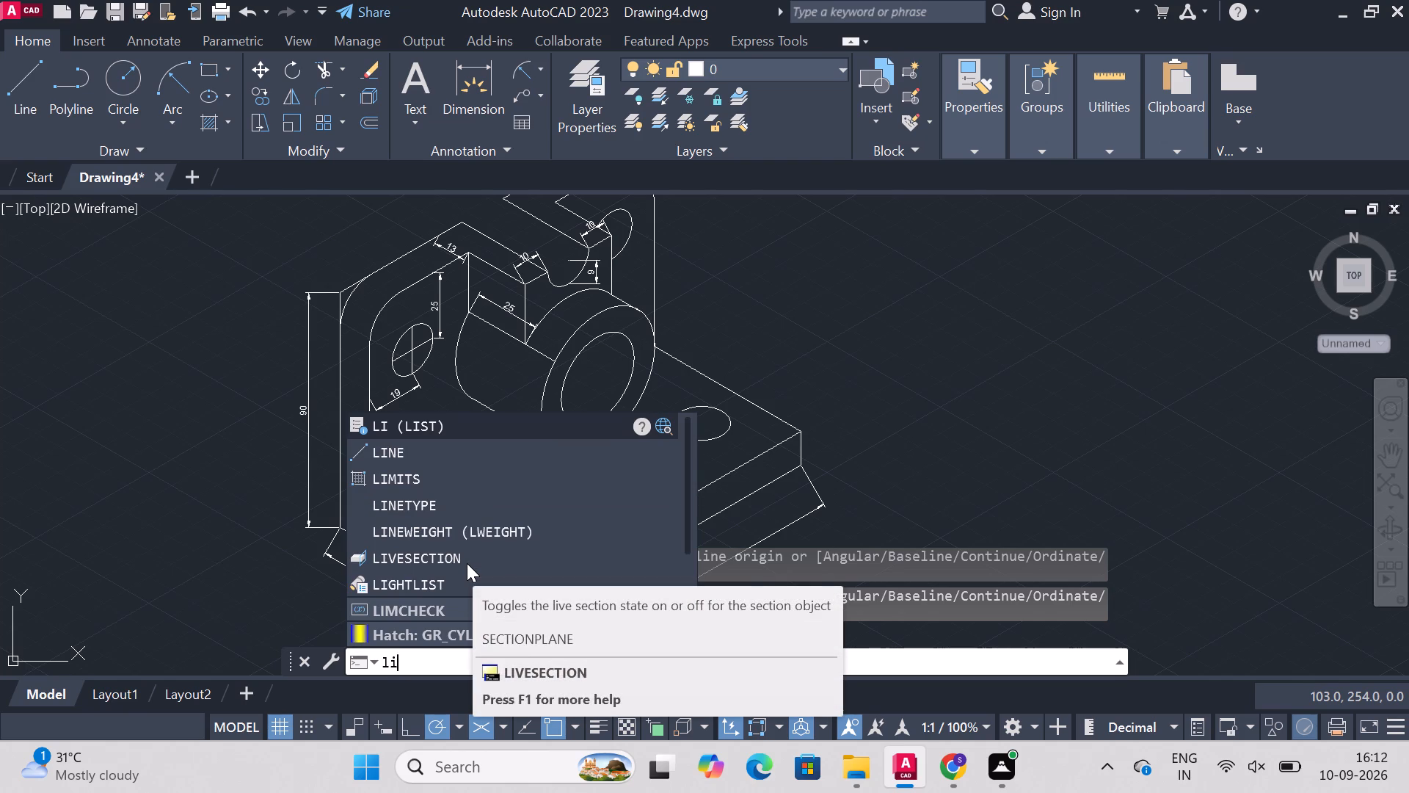
text(ne)
key(Return)
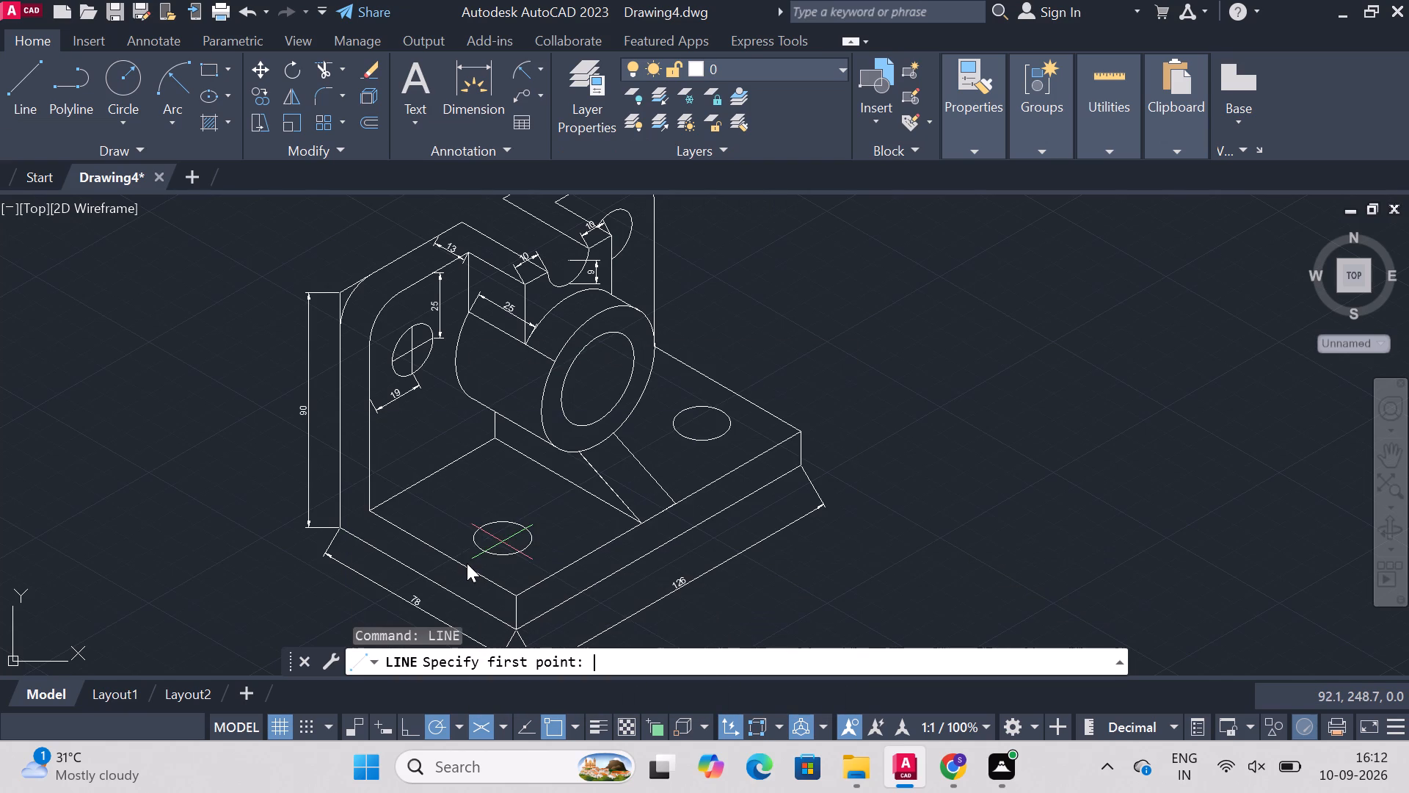
click(500, 538)
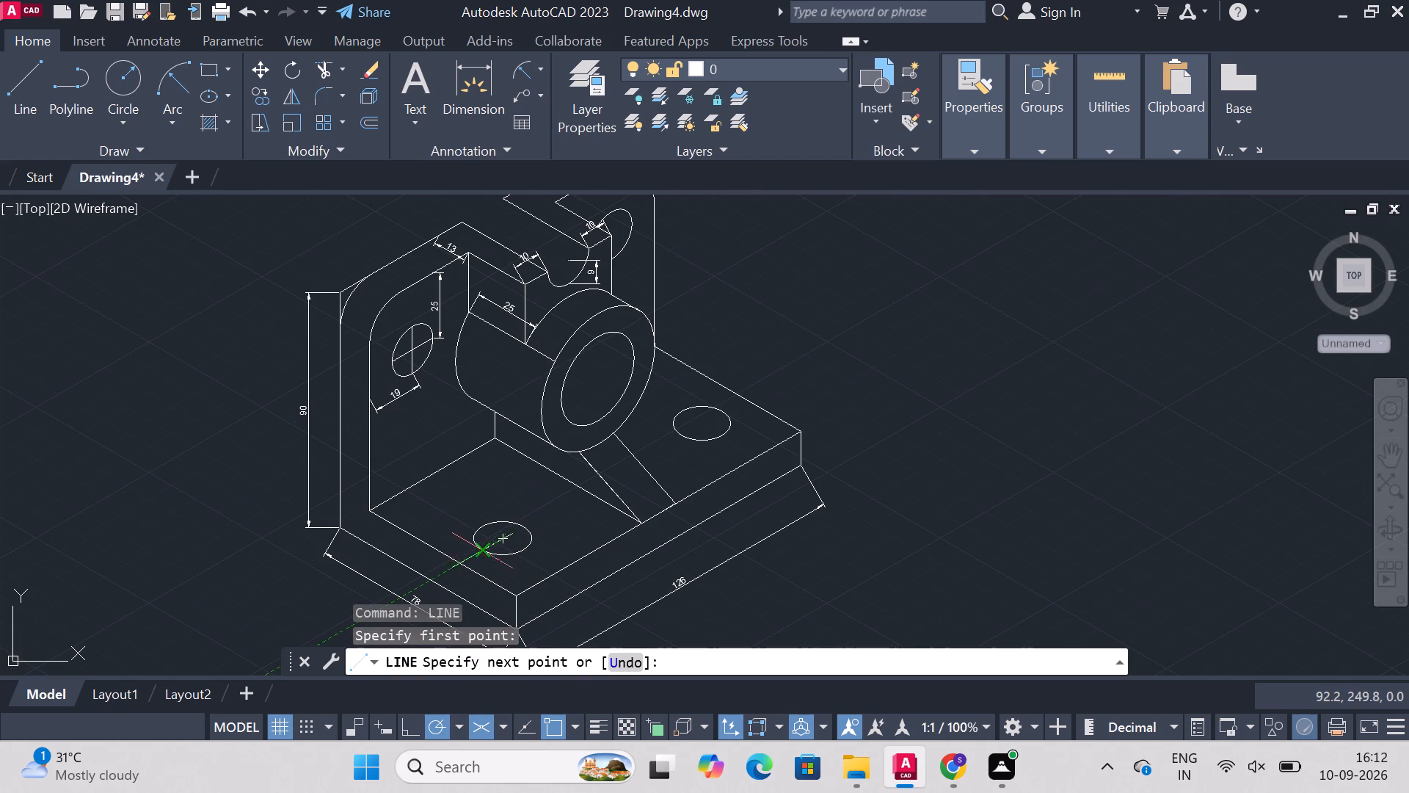
click(484, 548)
key(Escape)
text(line)
key(Return)
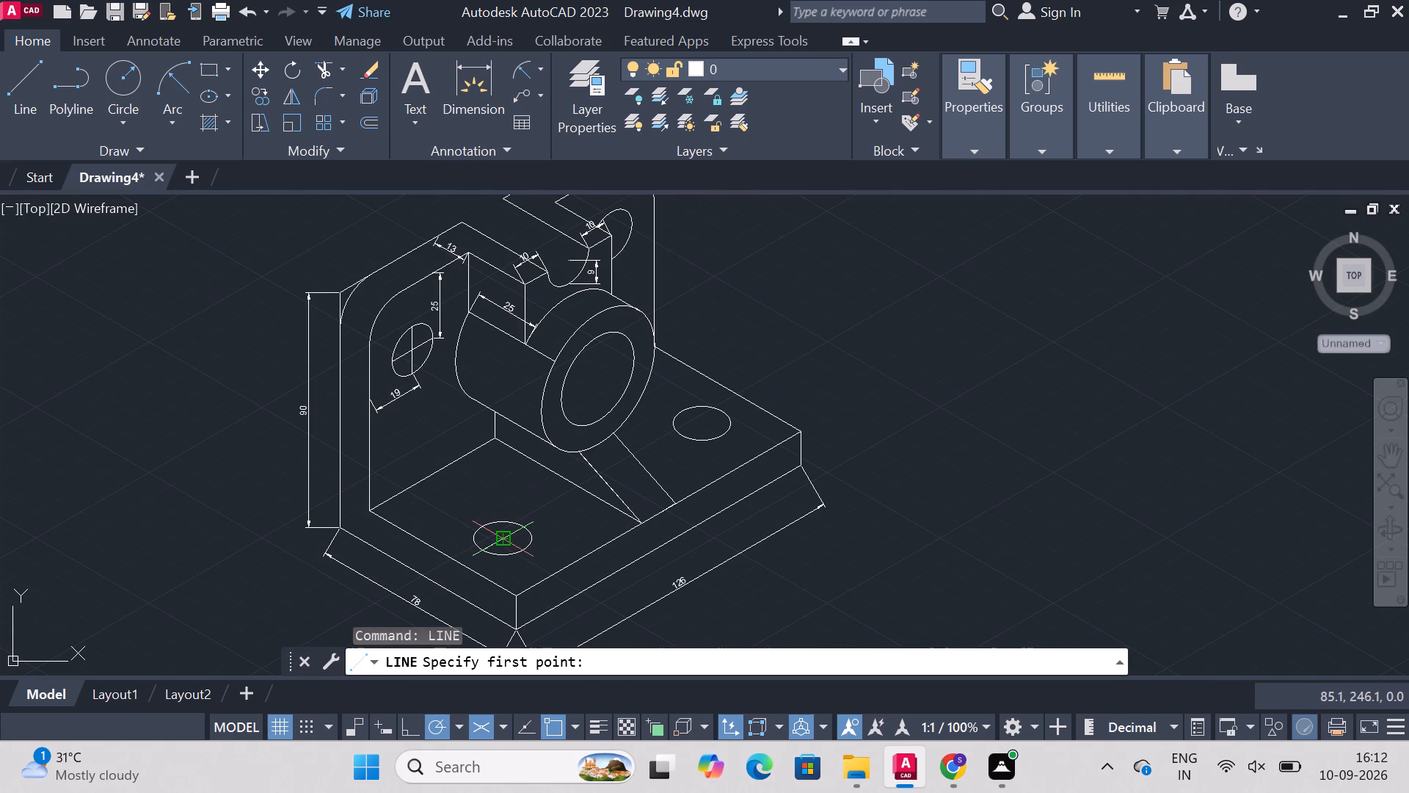
click(506, 537)
click(526, 524)
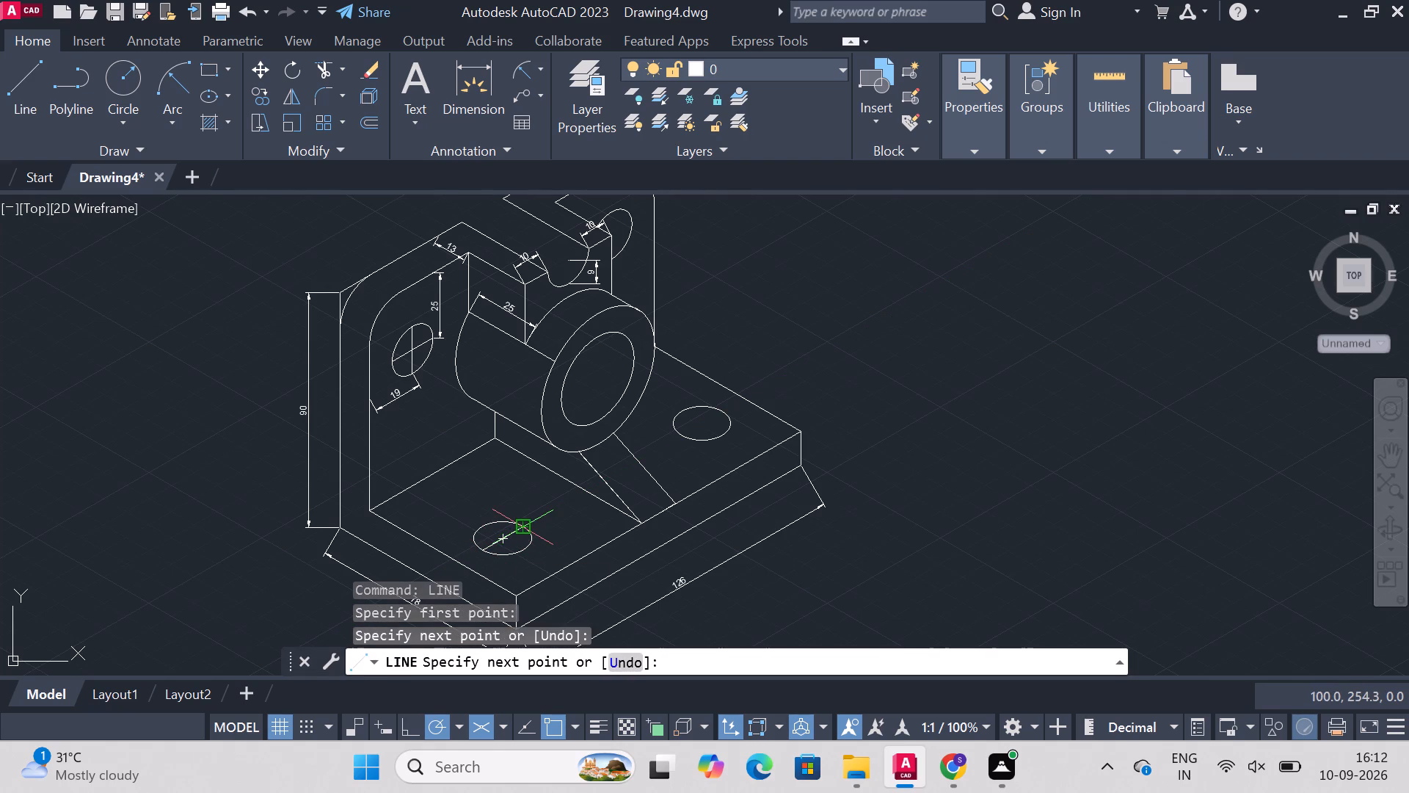
key(Escape)
key(Escape)
Dimension the base plate's near hole across the ends of its reference lines, placed on the side facing the upright.
click(465, 95)
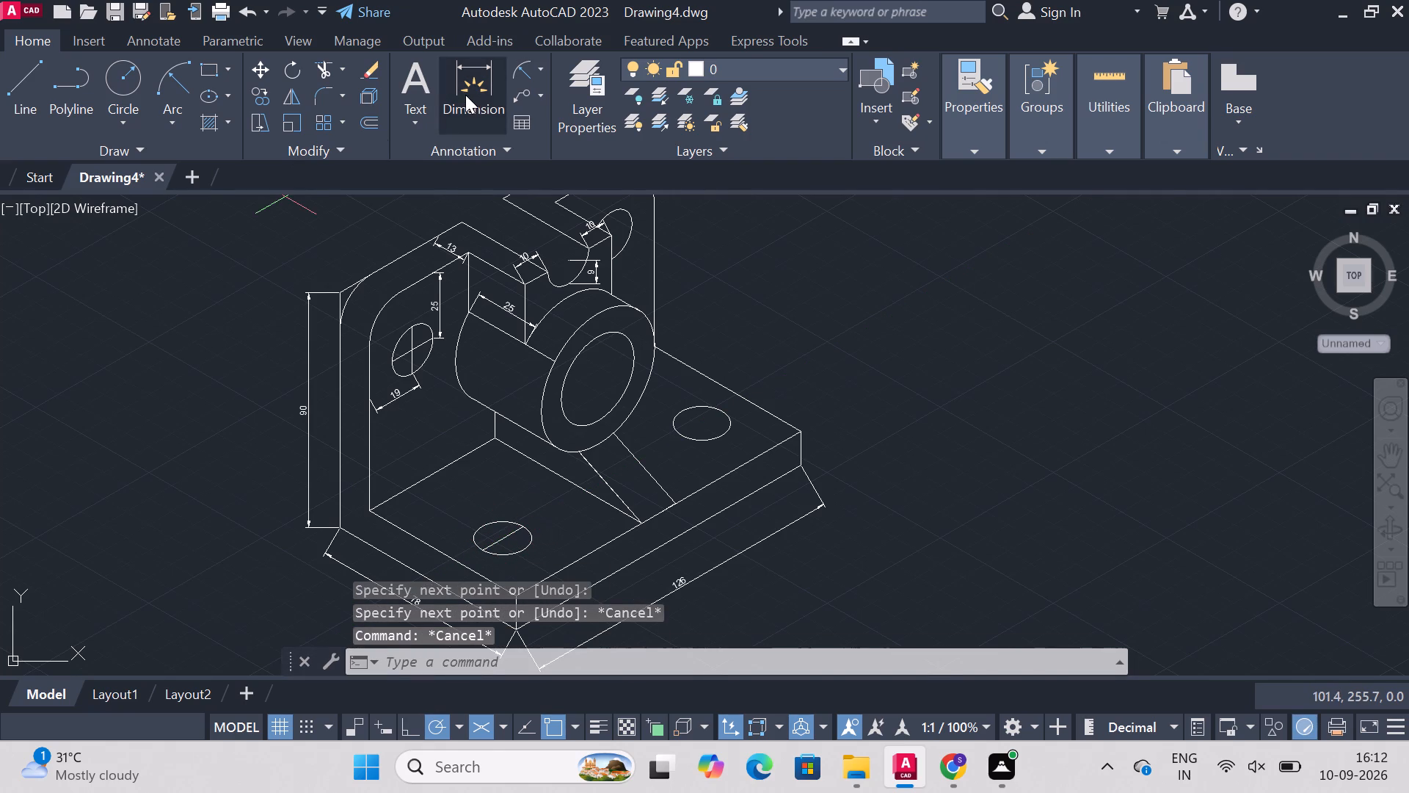
click(478, 546)
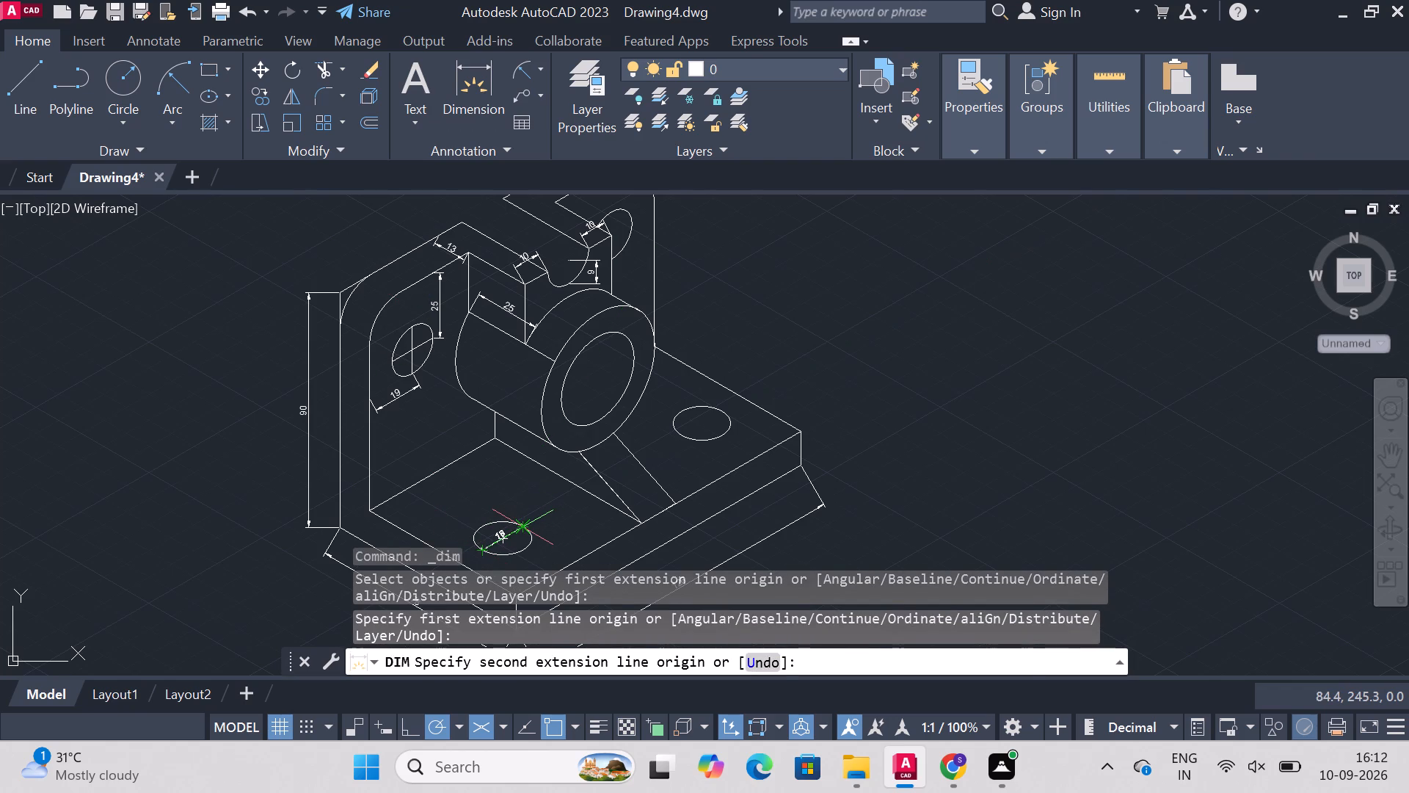
click(528, 524)
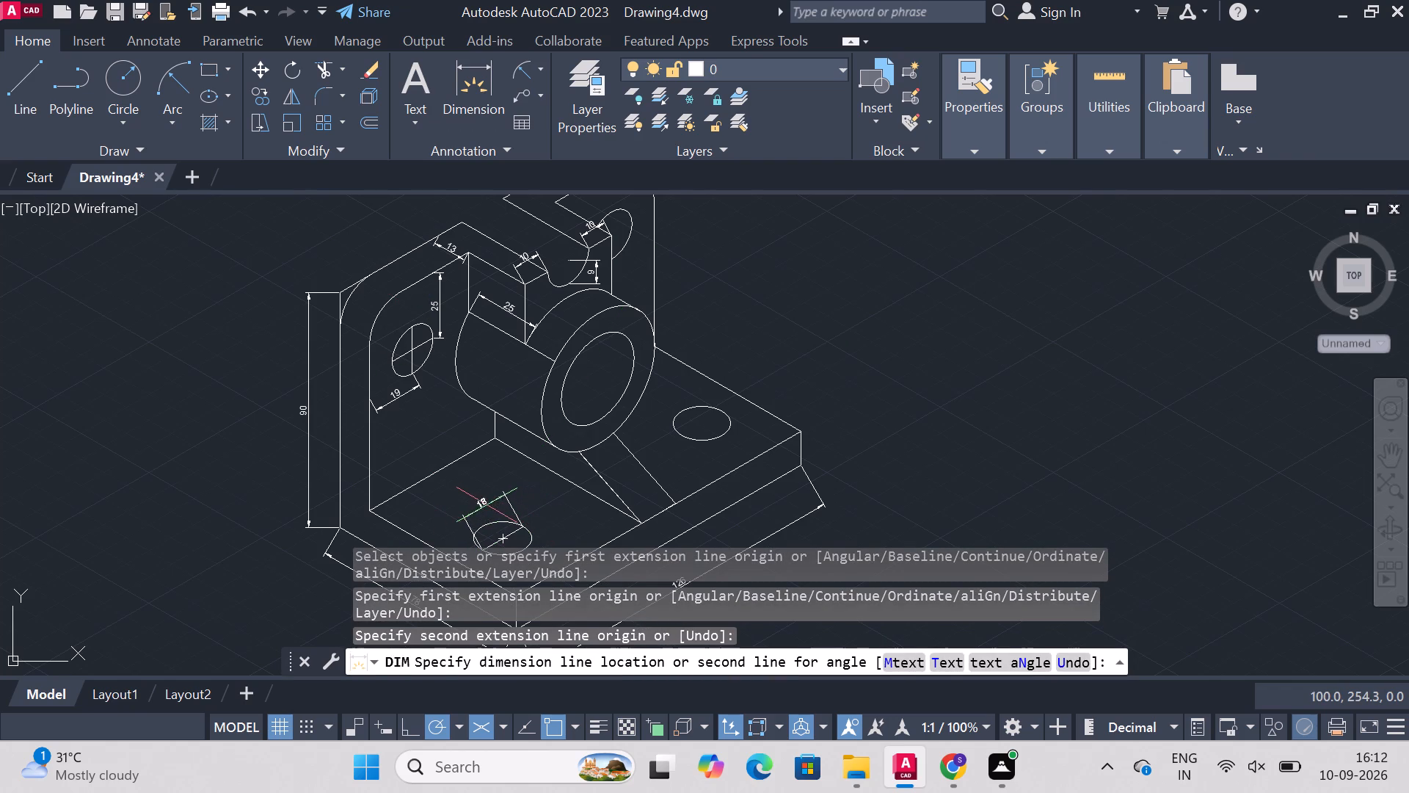
click(487, 504)
key(Escape)
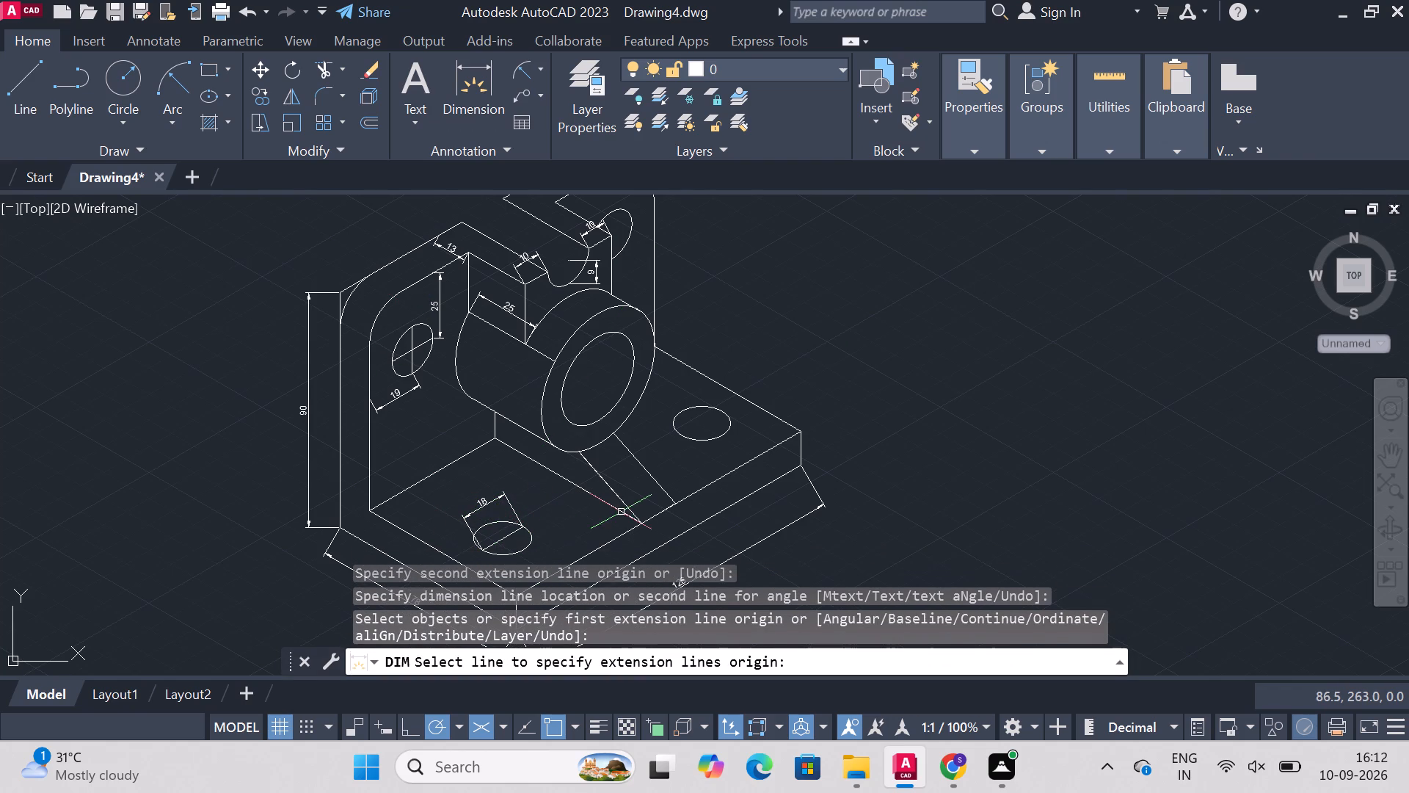
Draw a reference line from the base plate's near hole centre to just beyond its rim, parallel to the short edge, toward the upright.
text(line)
key(Return)
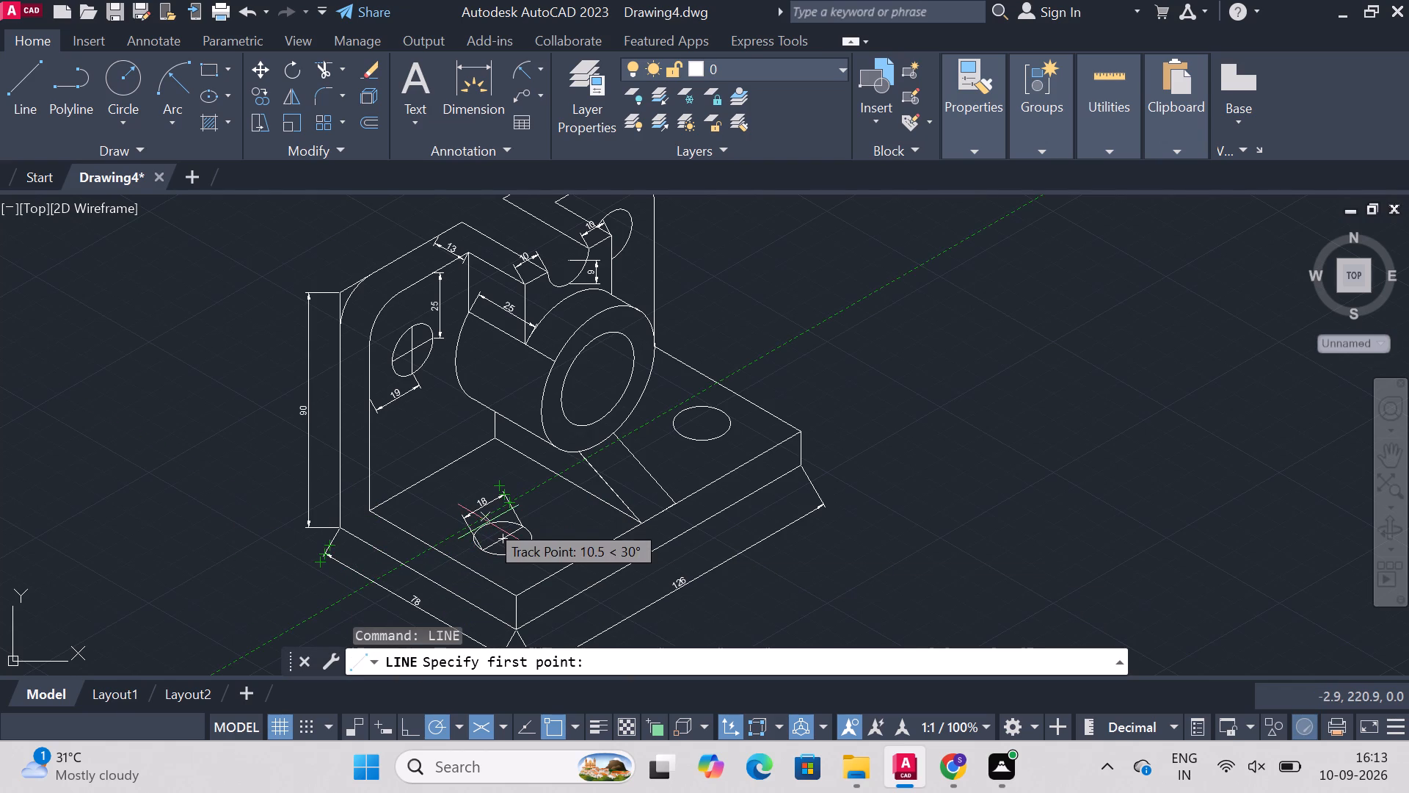
click(506, 537)
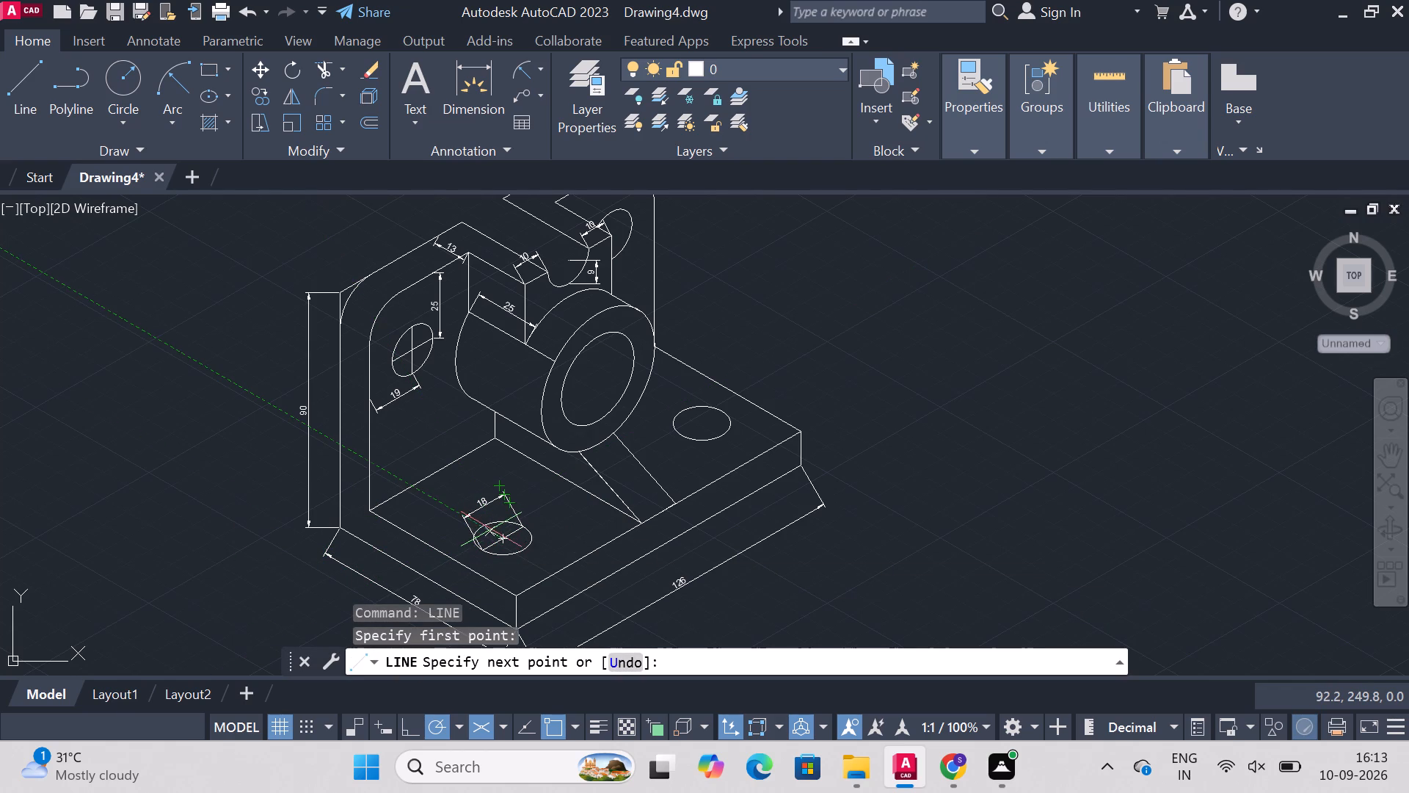
click(485, 522)
key(Escape)
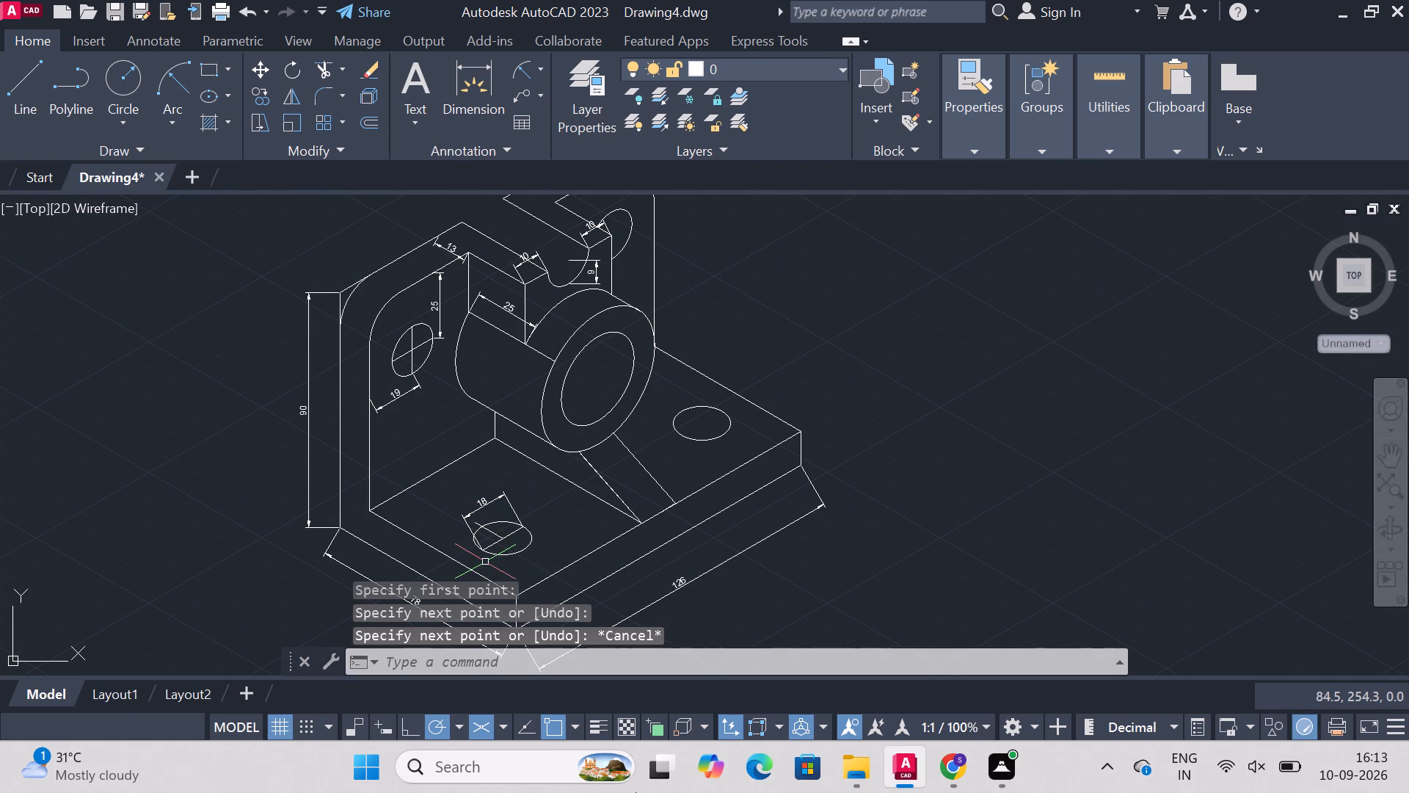
key(Escape)
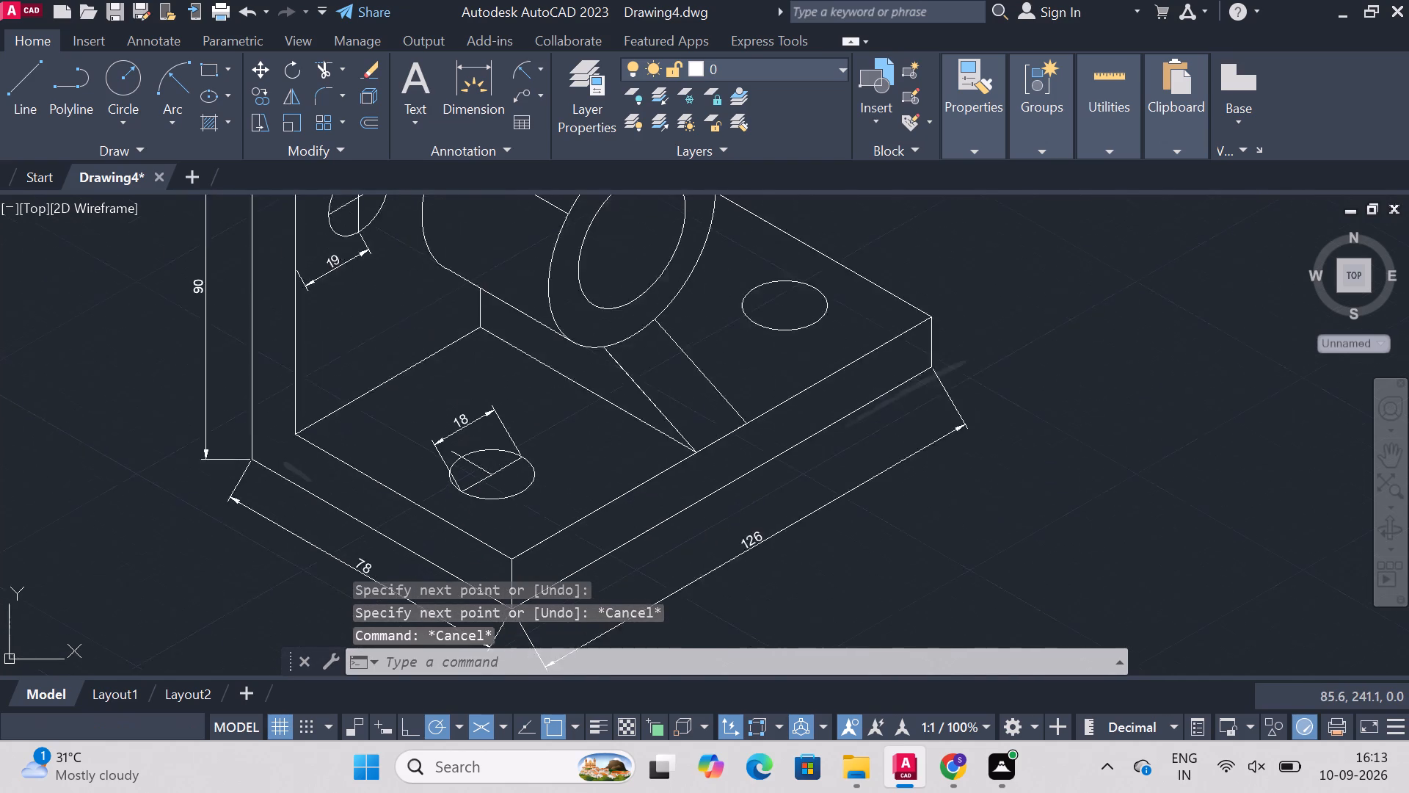
Trim the part of the near hole's new reference line that extends beyond the hole's rim.
text(trim)
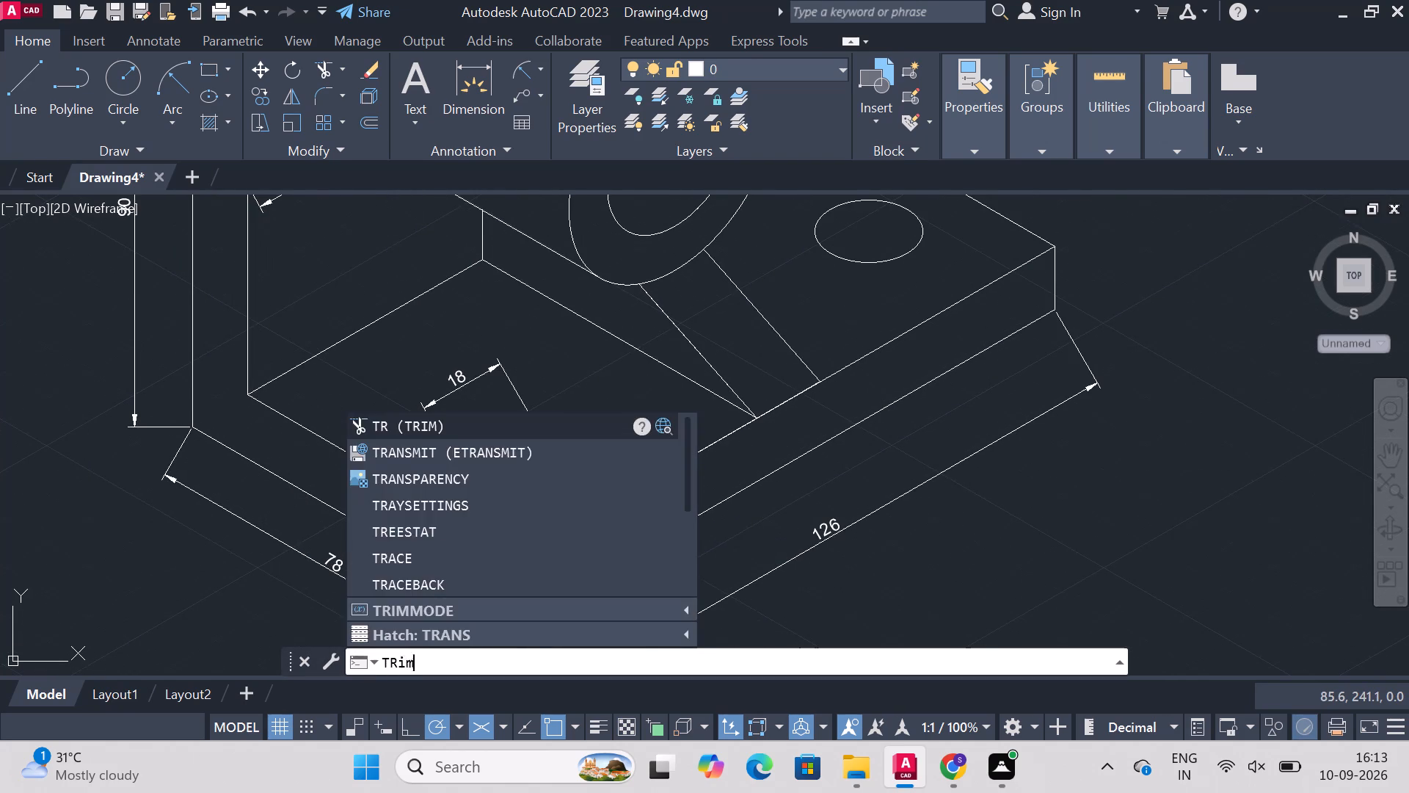
key(Return)
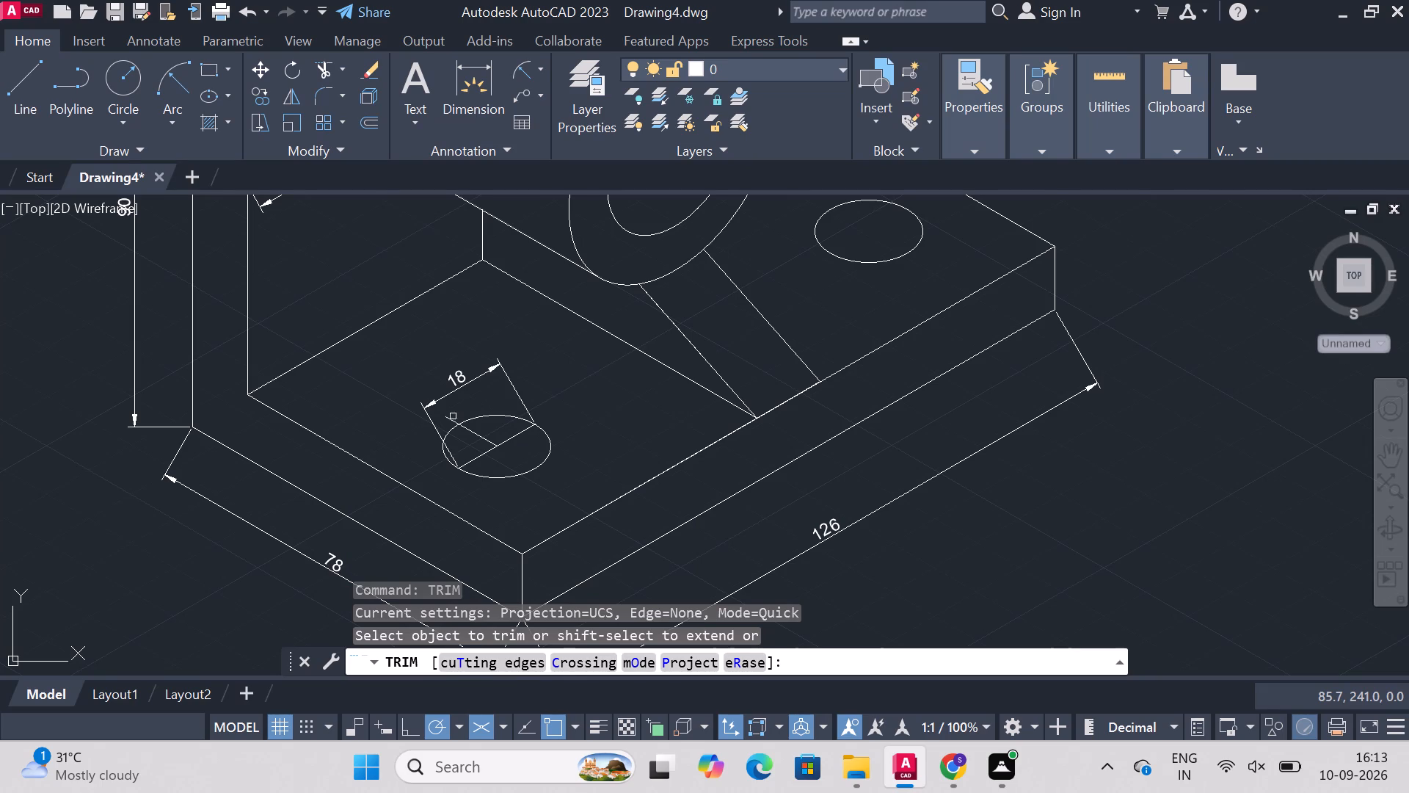
click(449, 416)
key(Escape)
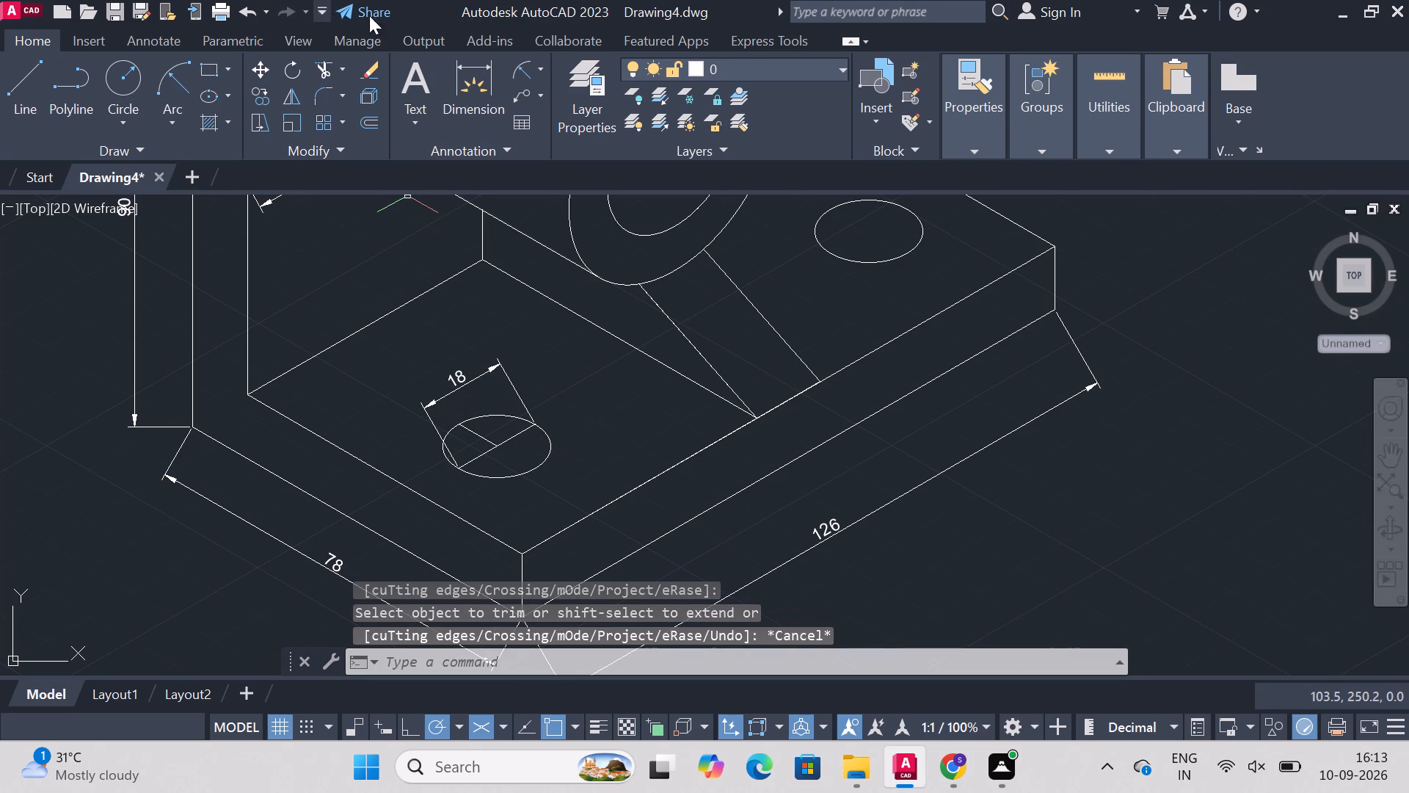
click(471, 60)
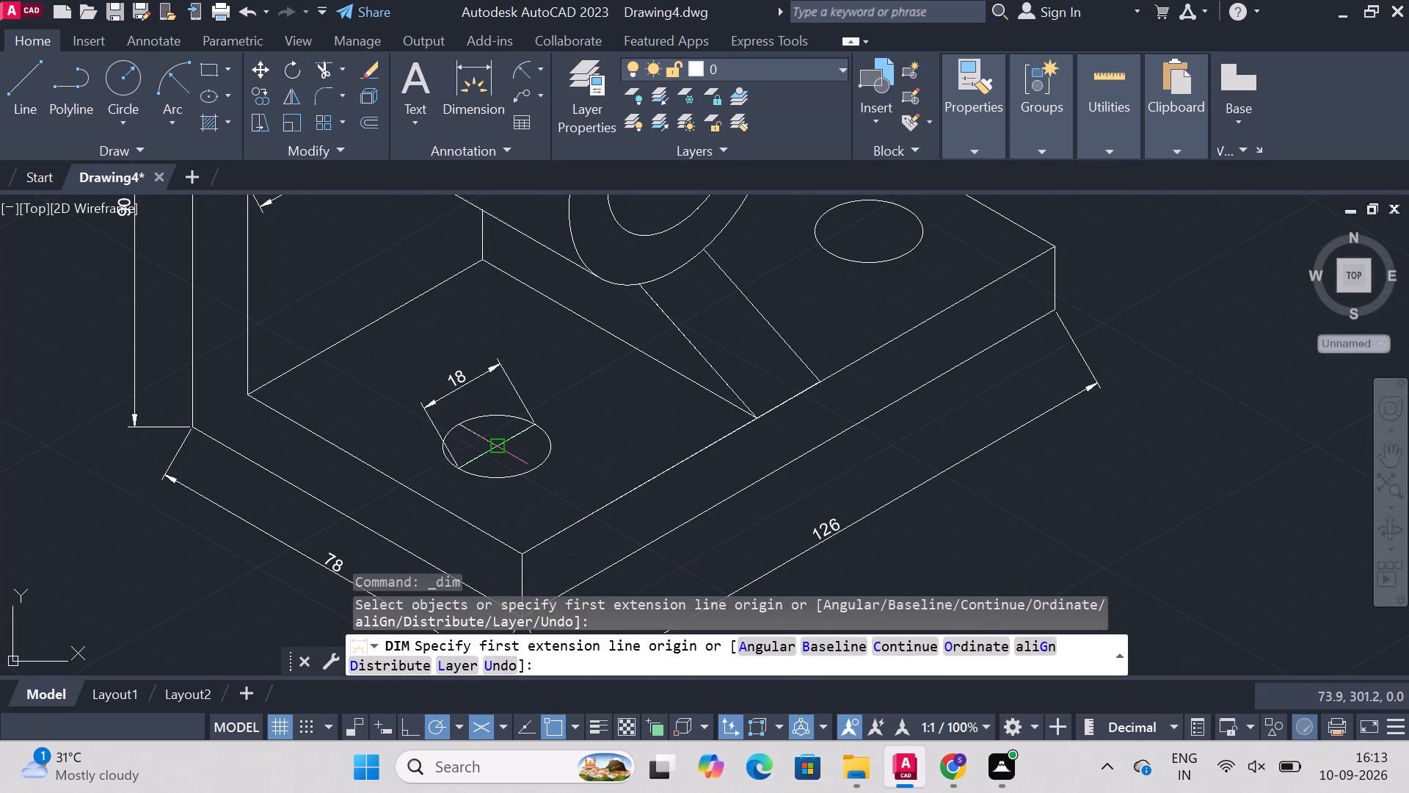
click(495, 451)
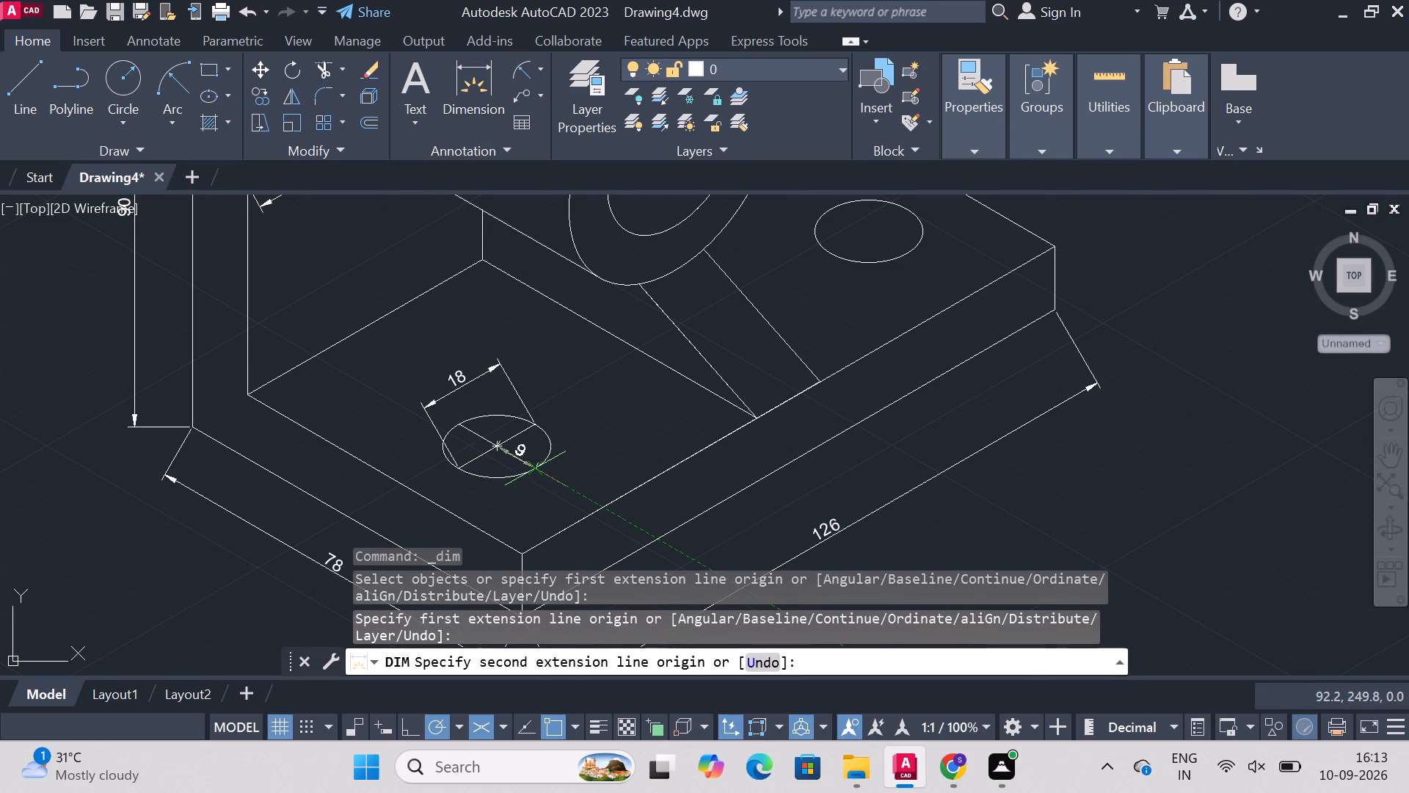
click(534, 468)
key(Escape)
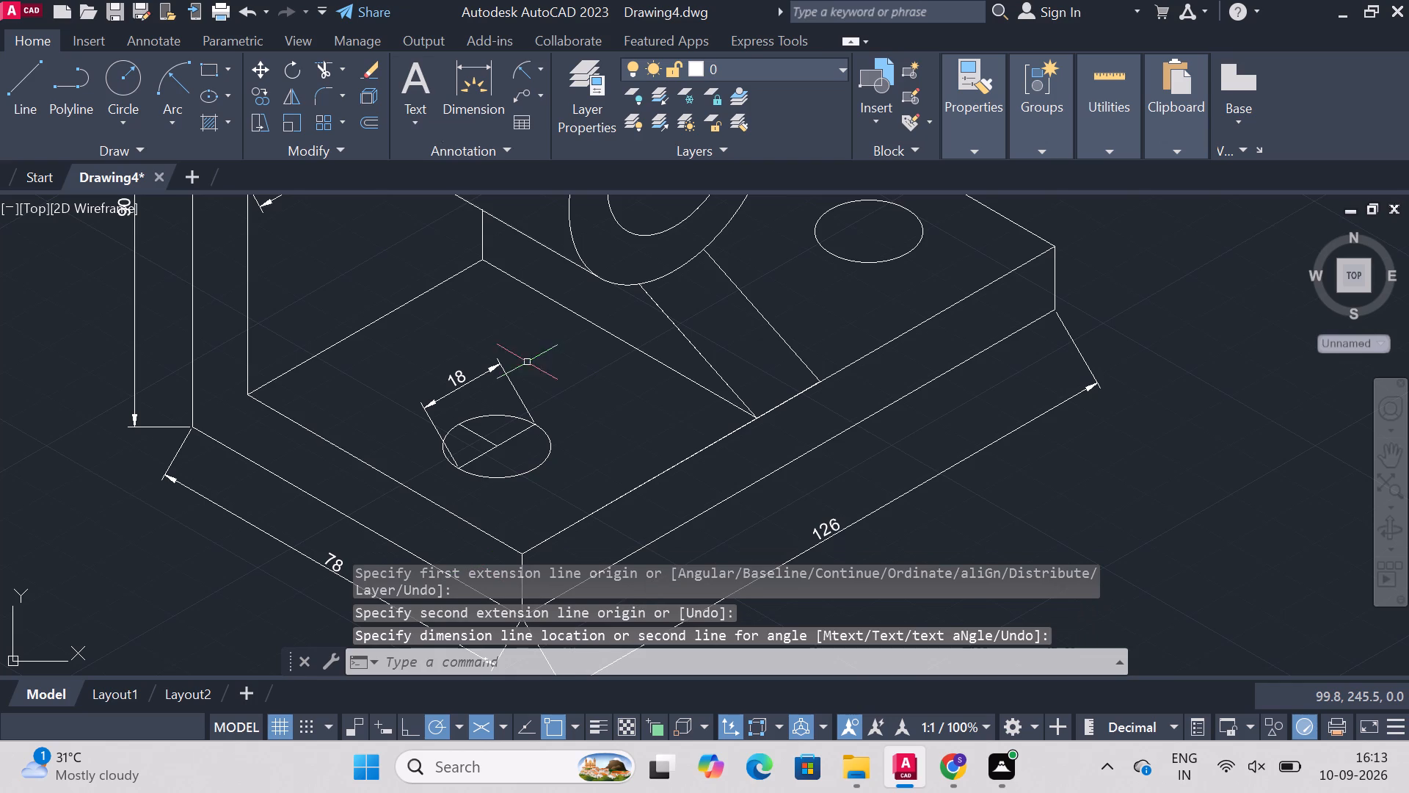
Draw the opposite reference line from the near hole's centre to its rim, parallel to the plate's short edge, away from the upright.
click(37, 84)
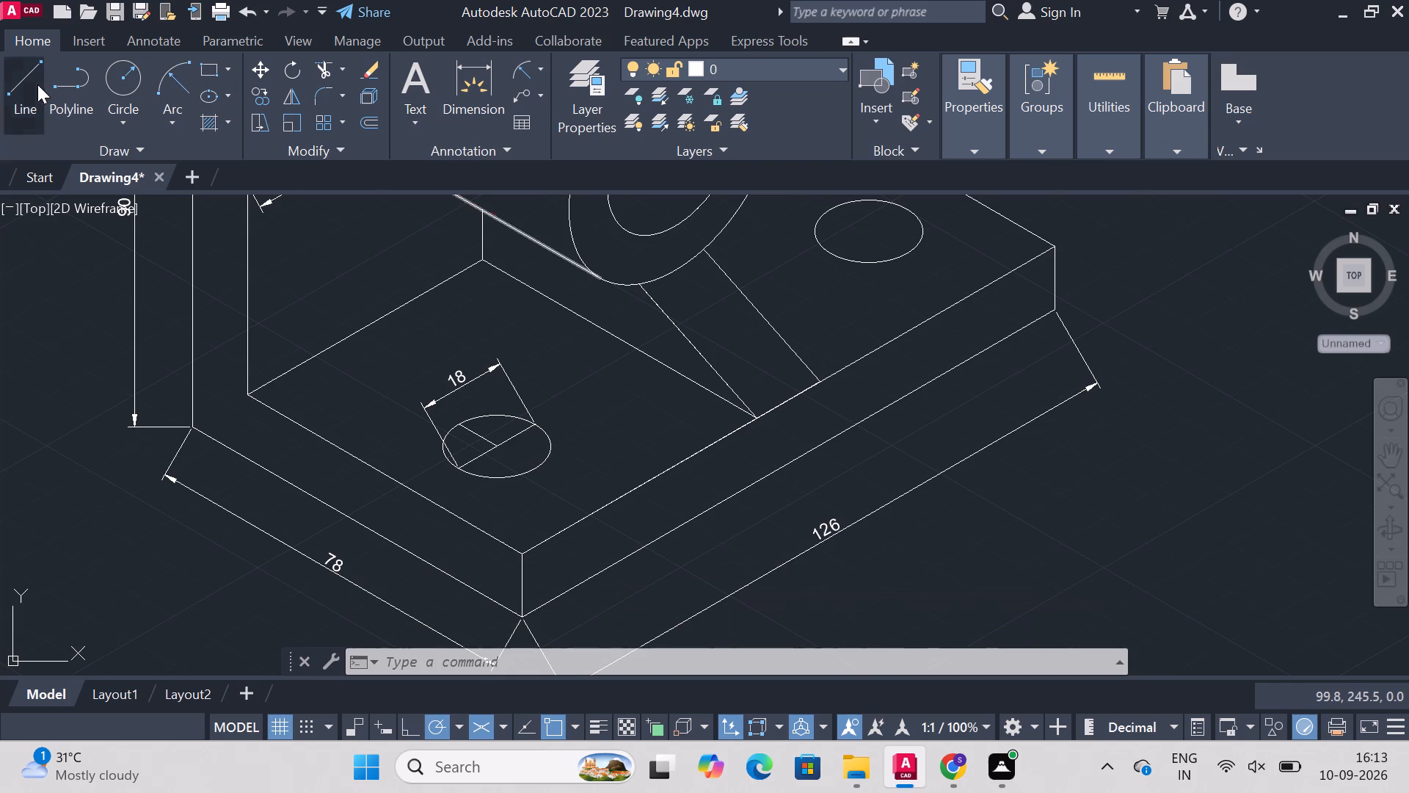
click(491, 438)
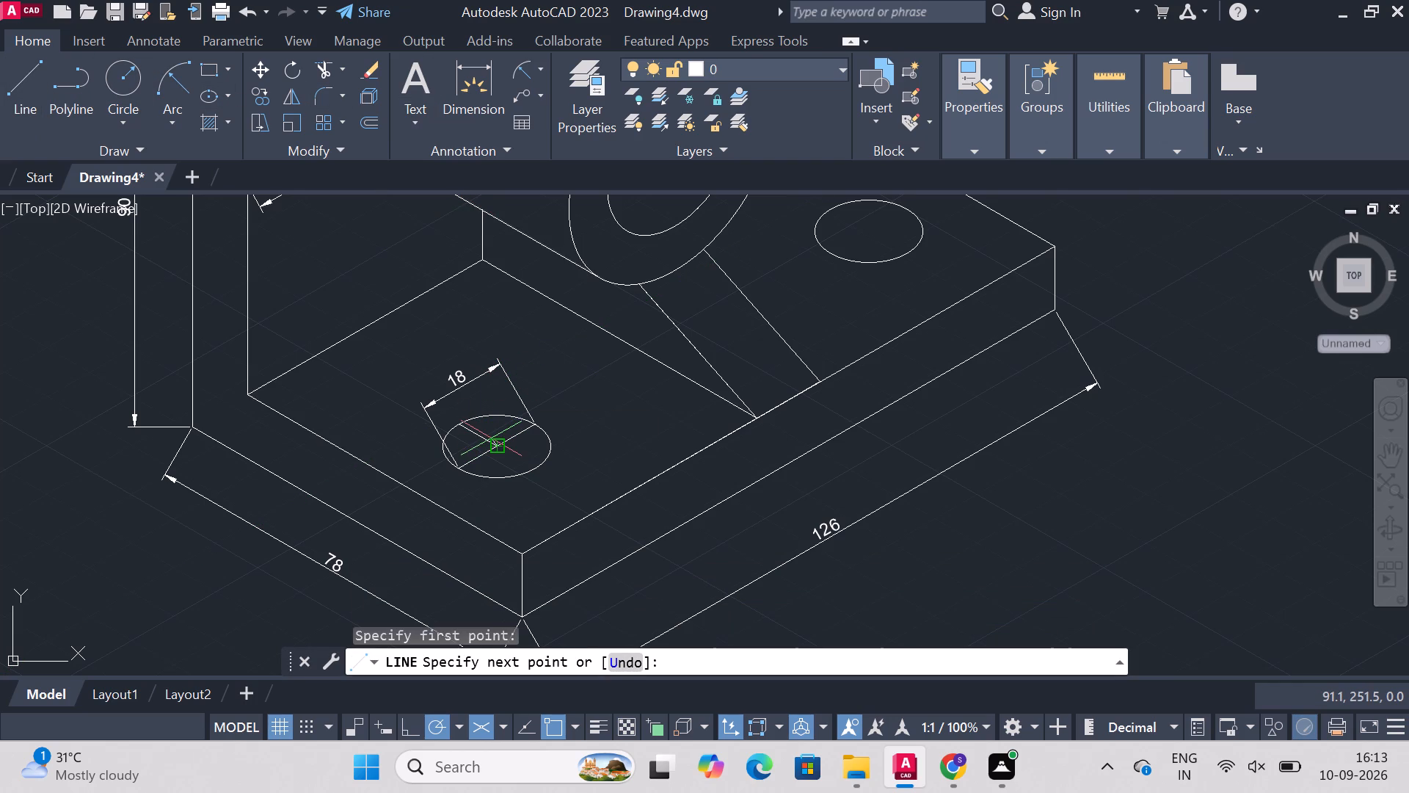
click(531, 472)
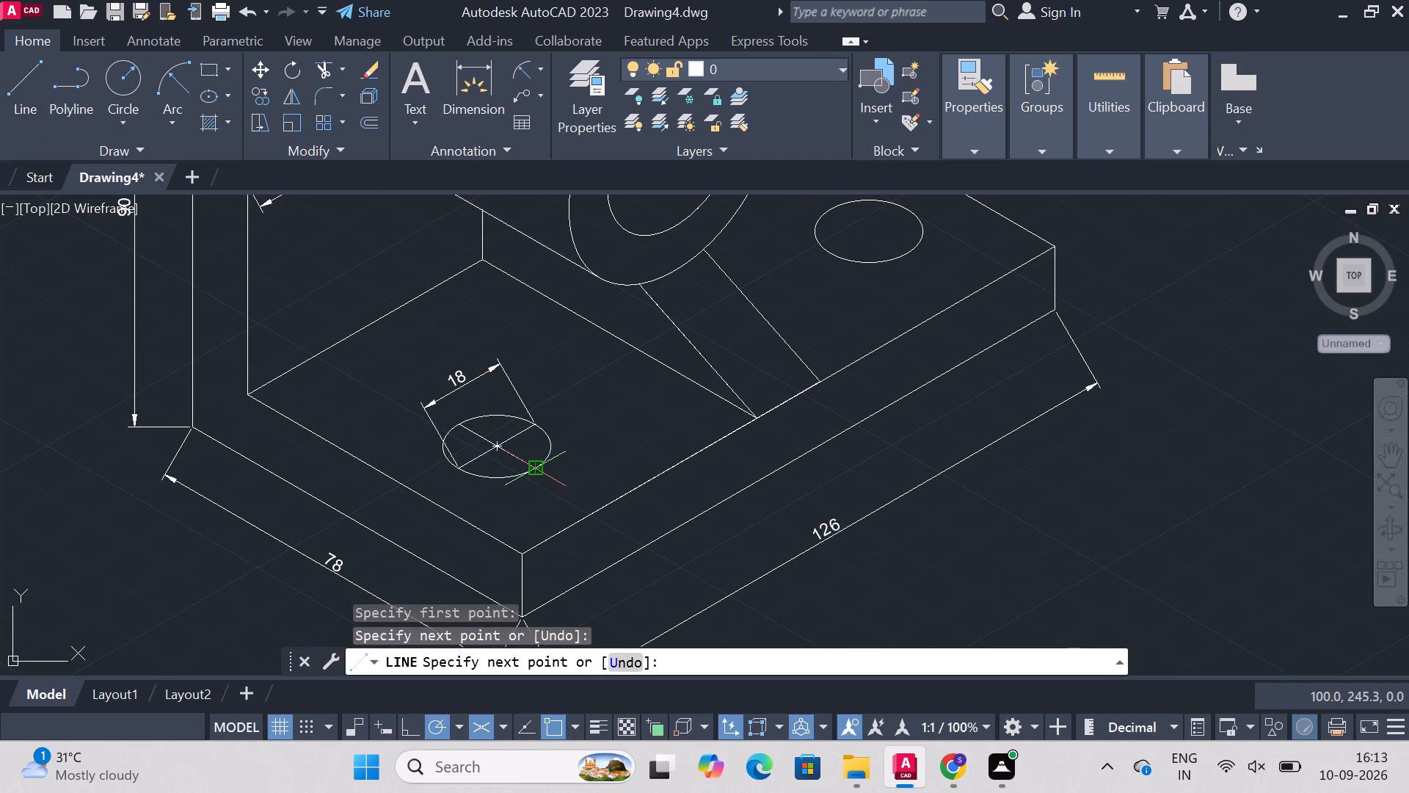
key(Escape)
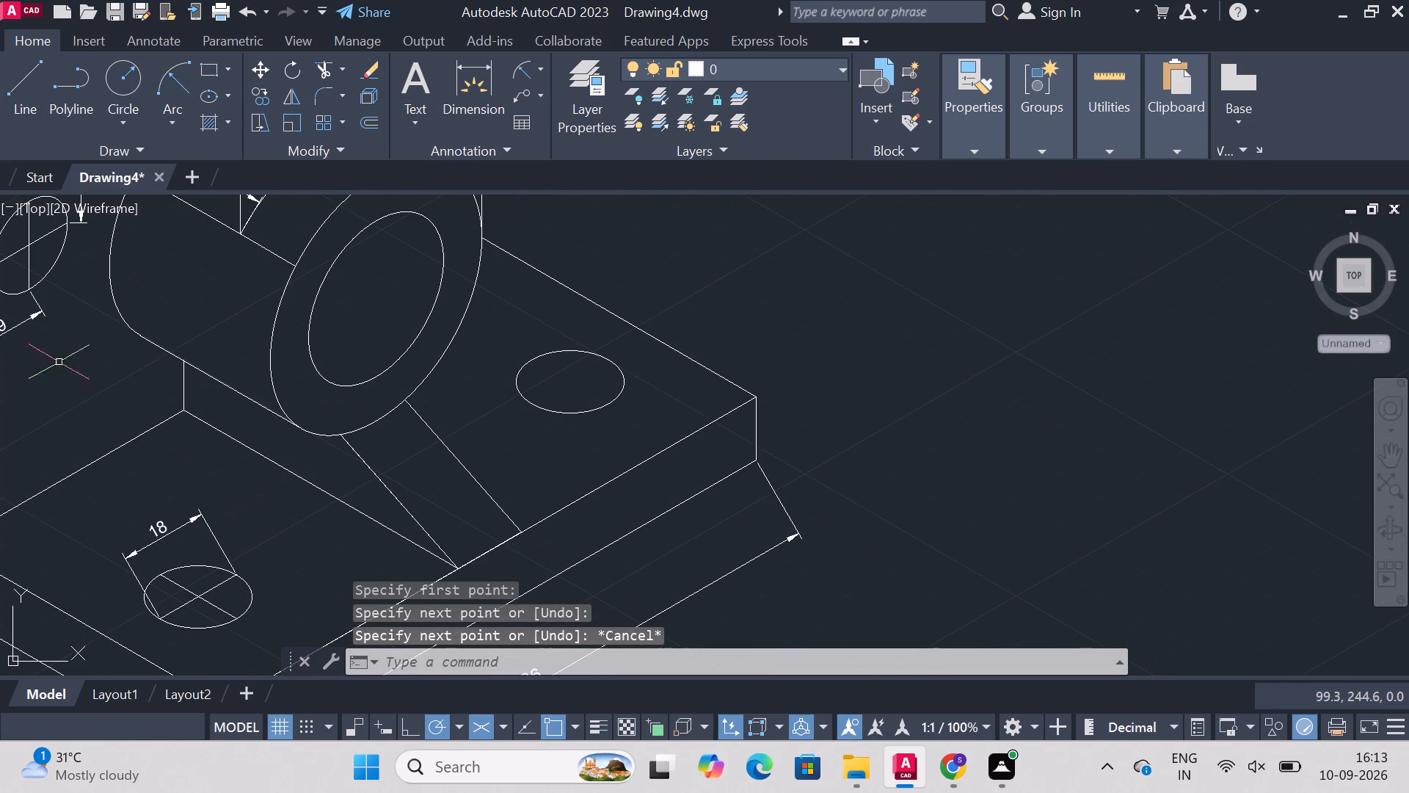
Draw two reference lines from the centre of the base plate's far hole to opposite rim points, parallel to the plate's long edge.
click(23, 74)
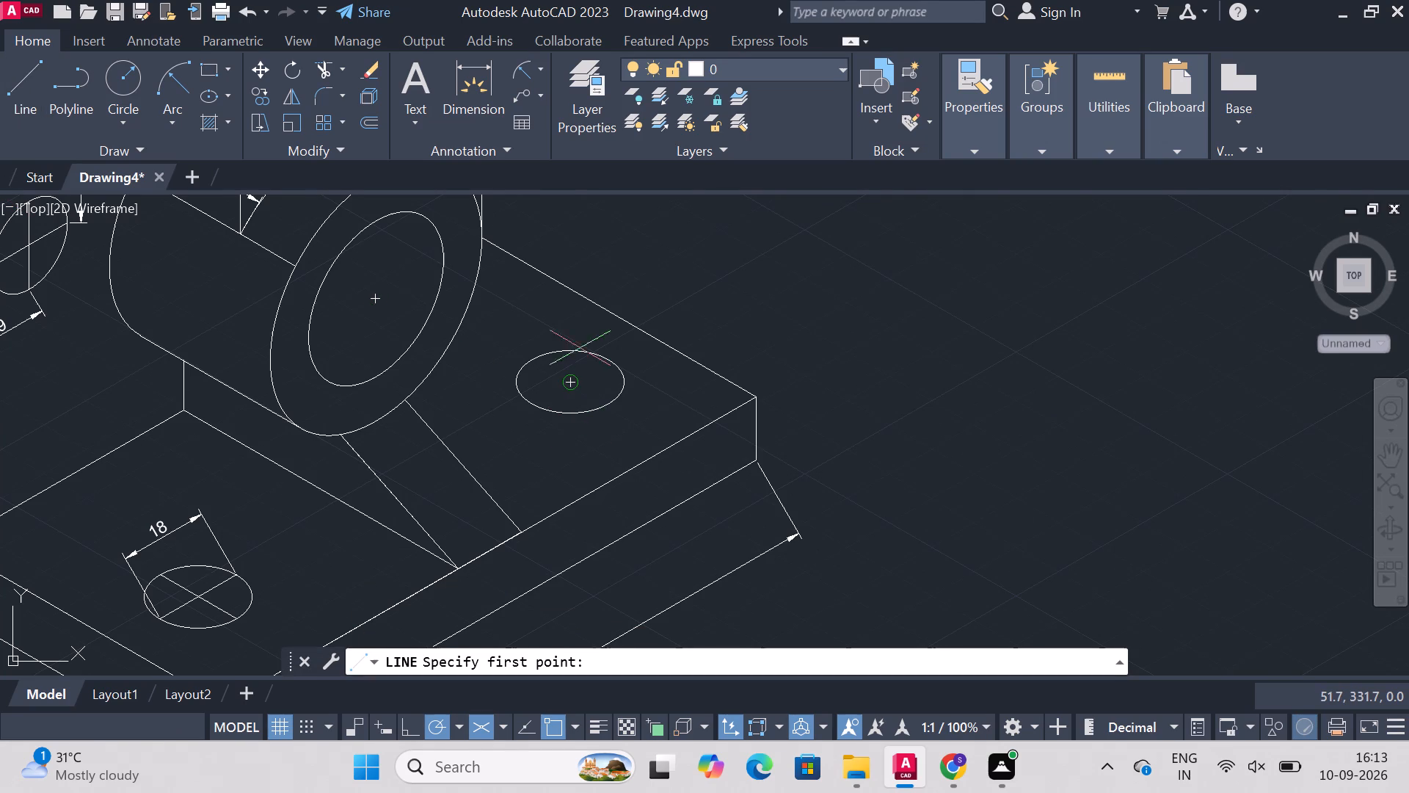
click(573, 381)
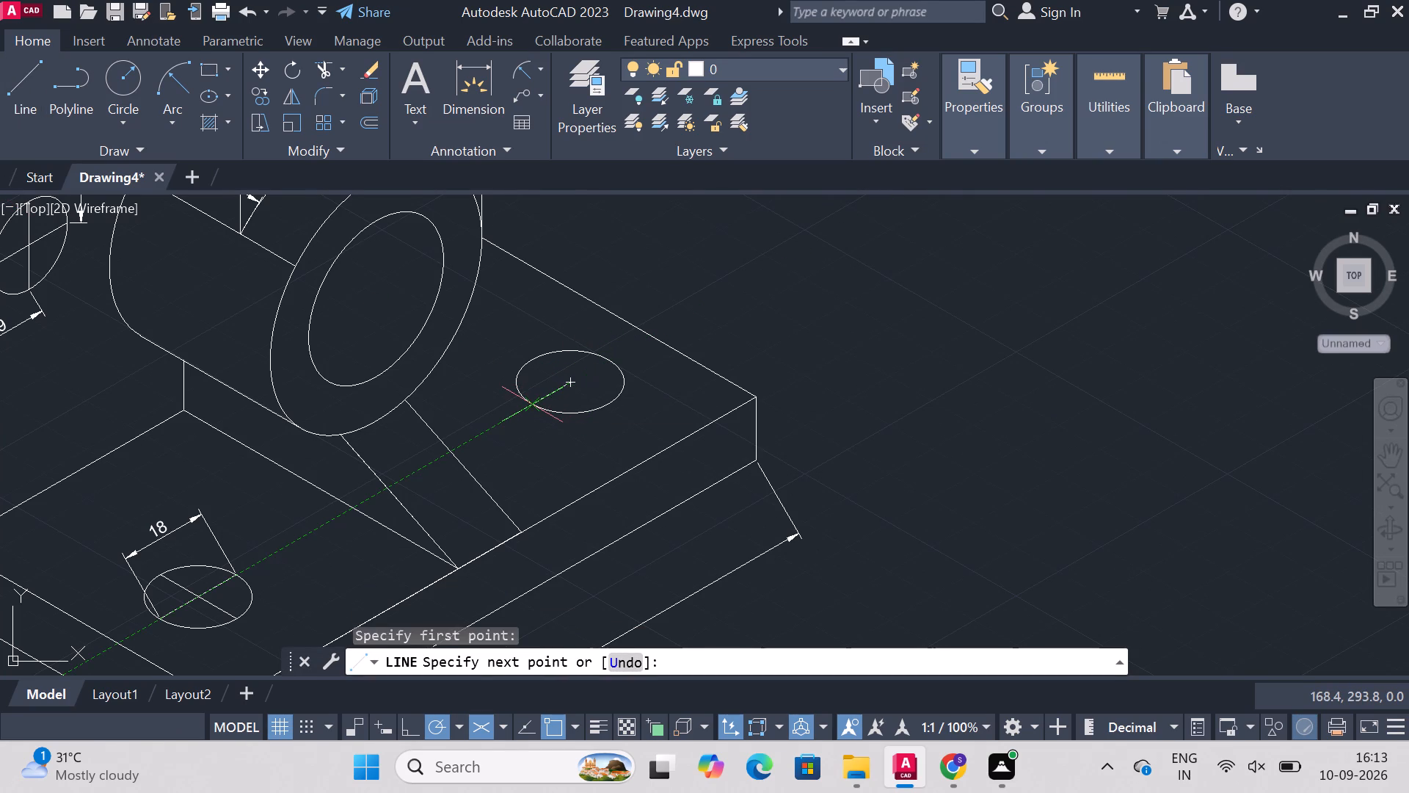
click(528, 411)
key(Escape)
text(line)
key(Return)
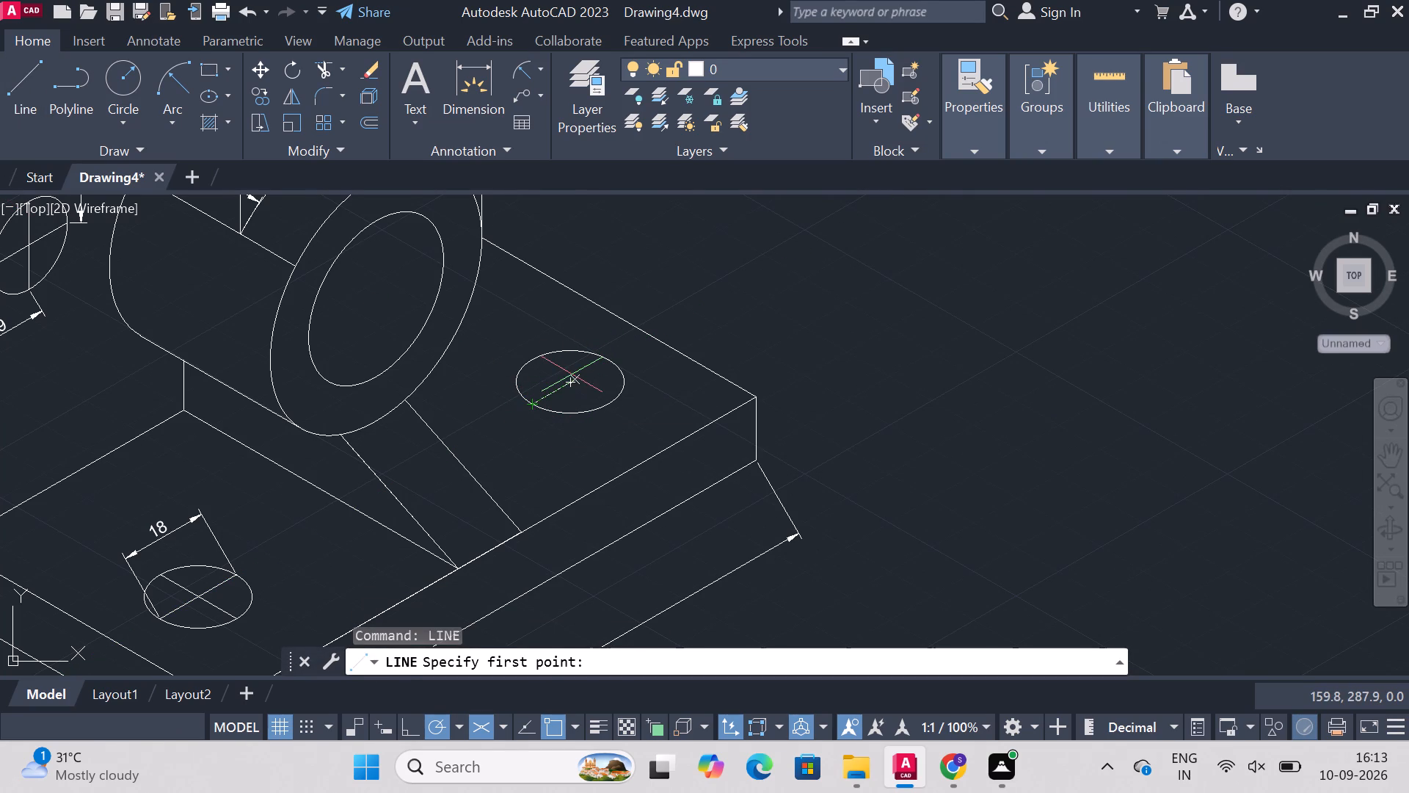
click(570, 377)
click(608, 357)
key(Escape)
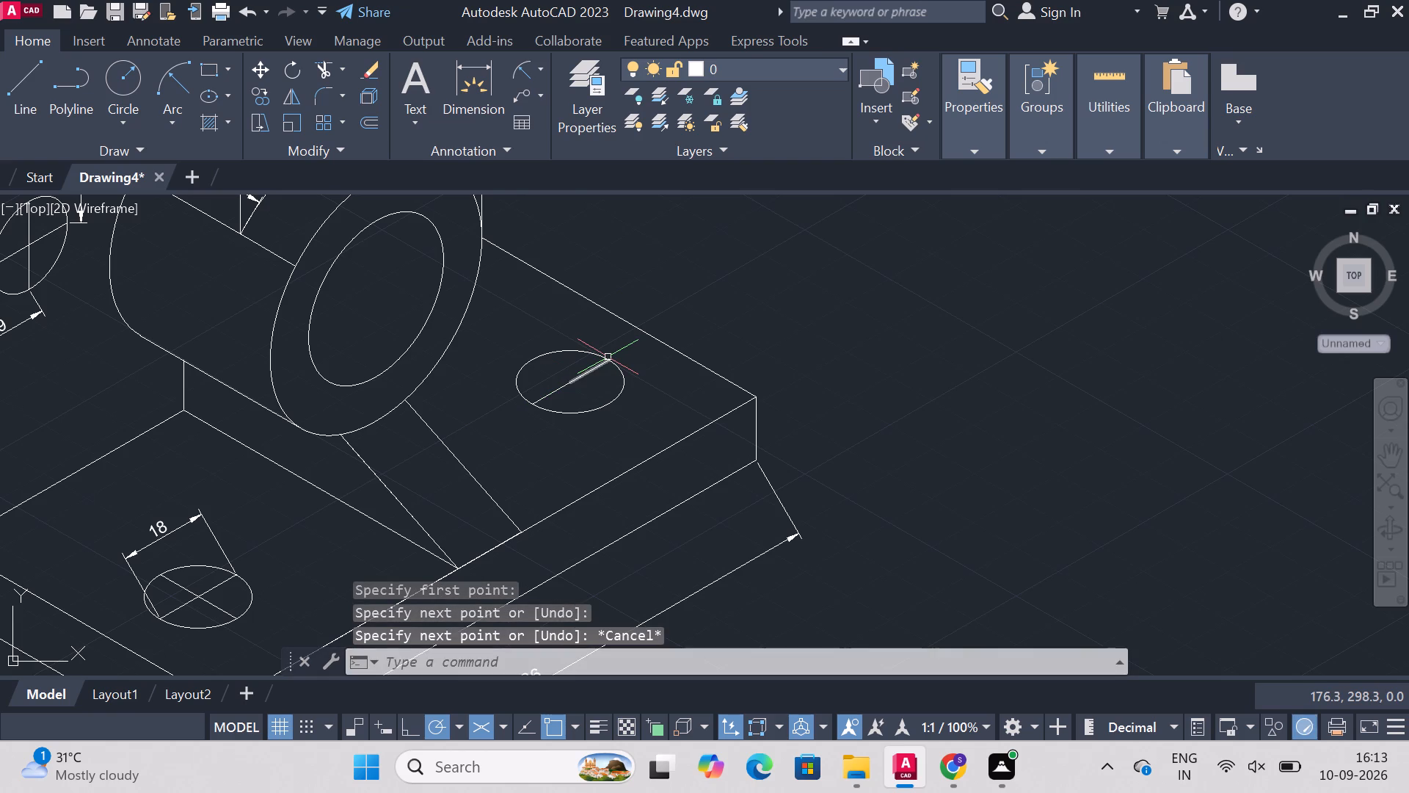
Draw two reference lines from the far hole's centre to opposite rim points, parallel to the plate's short edge.
text(line)
key(Return)
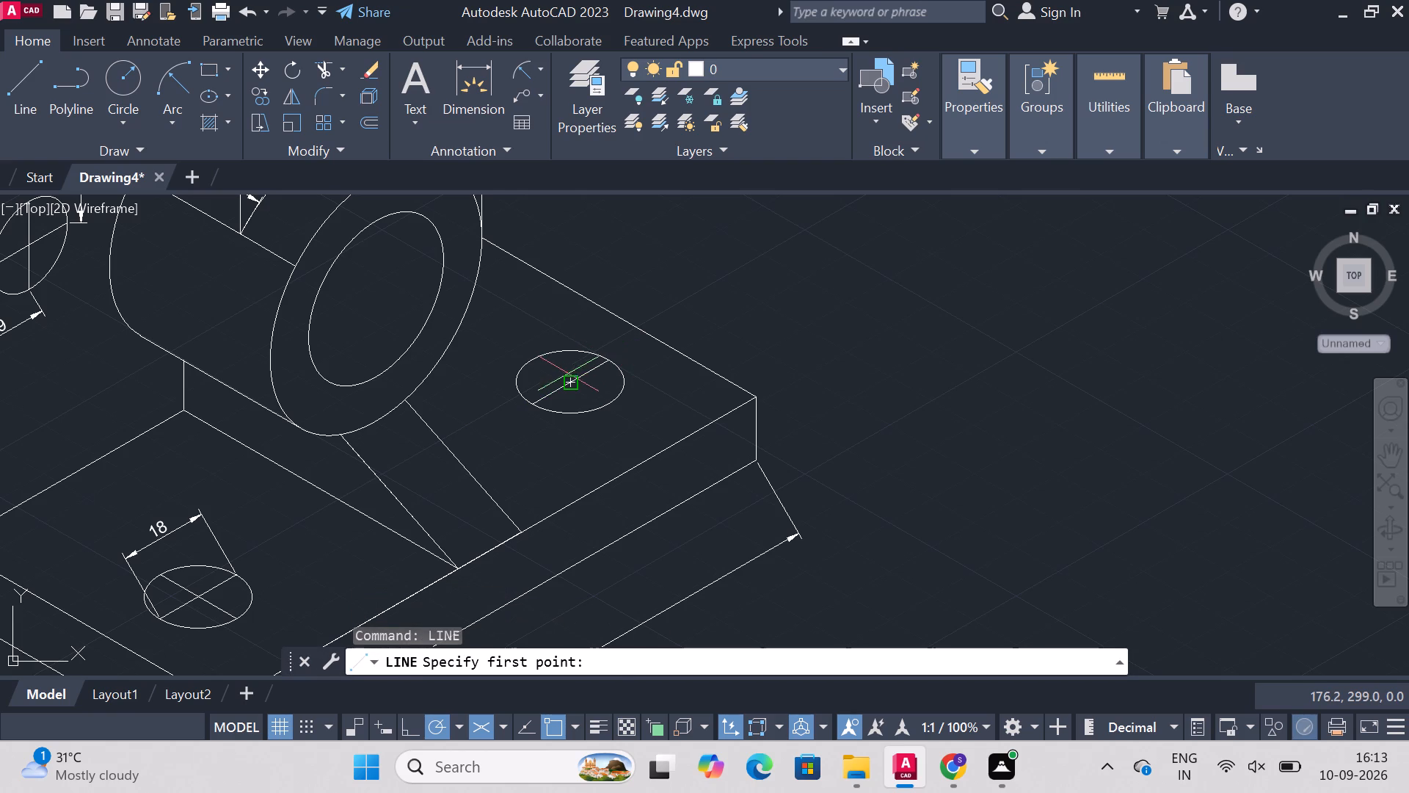
click(575, 380)
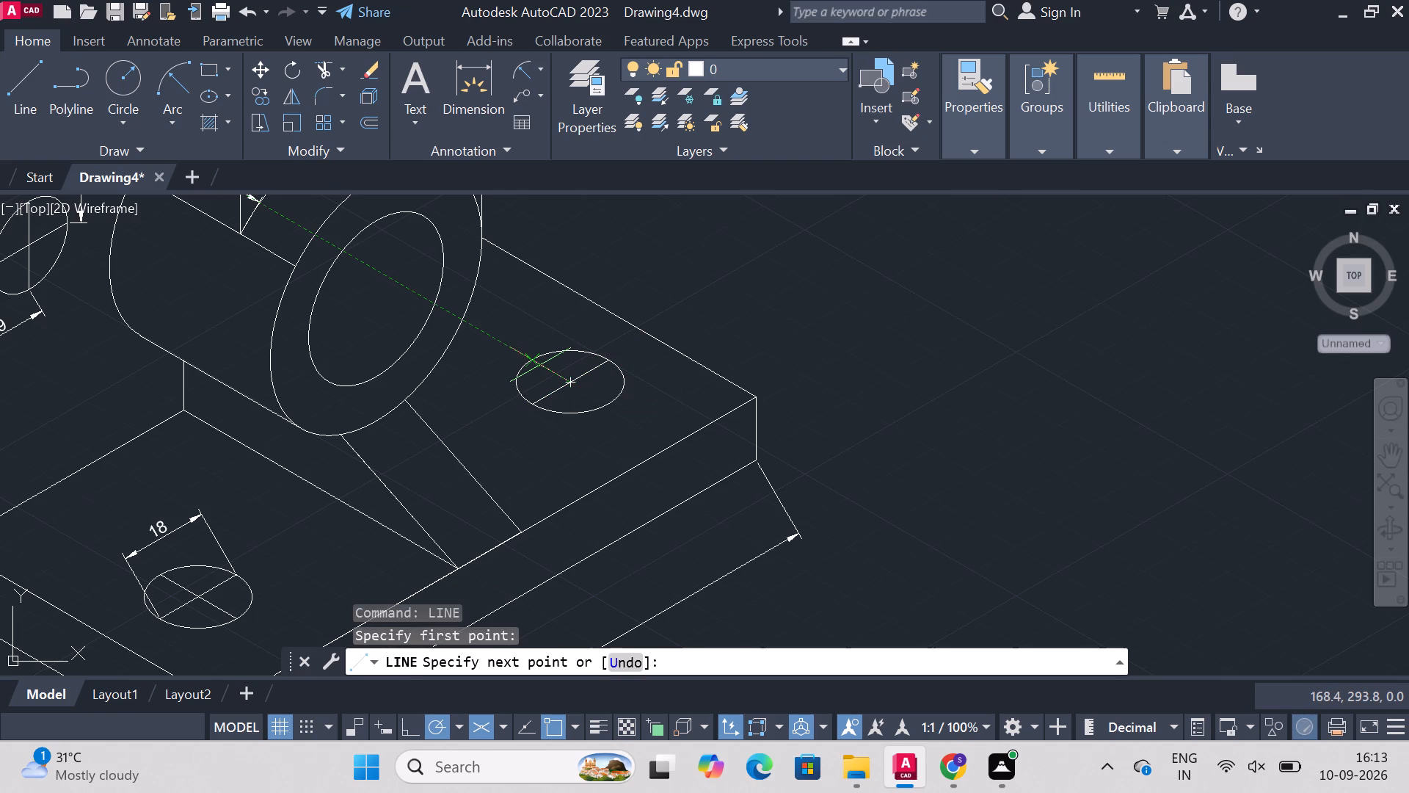
click(536, 358)
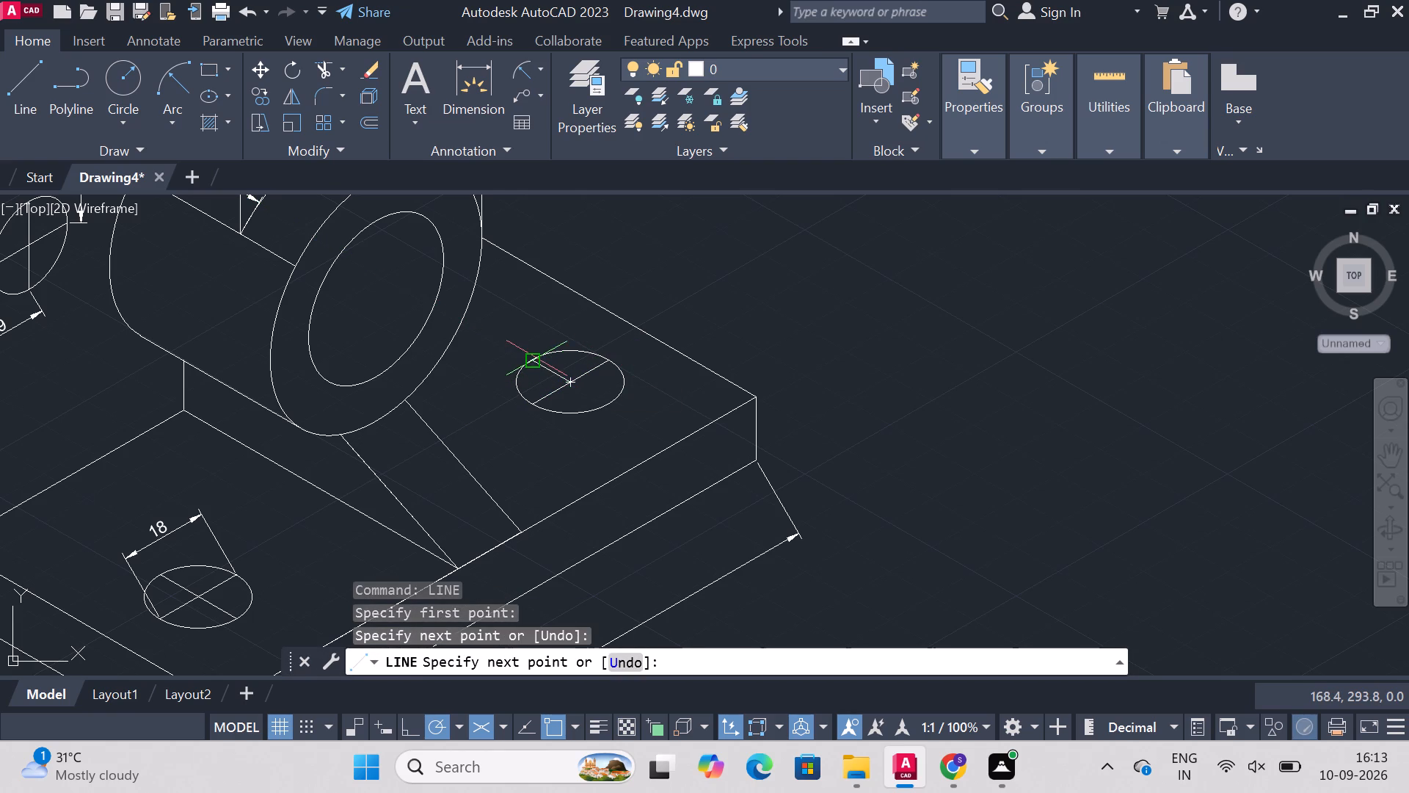
key(Escape)
text(line)
key(Return)
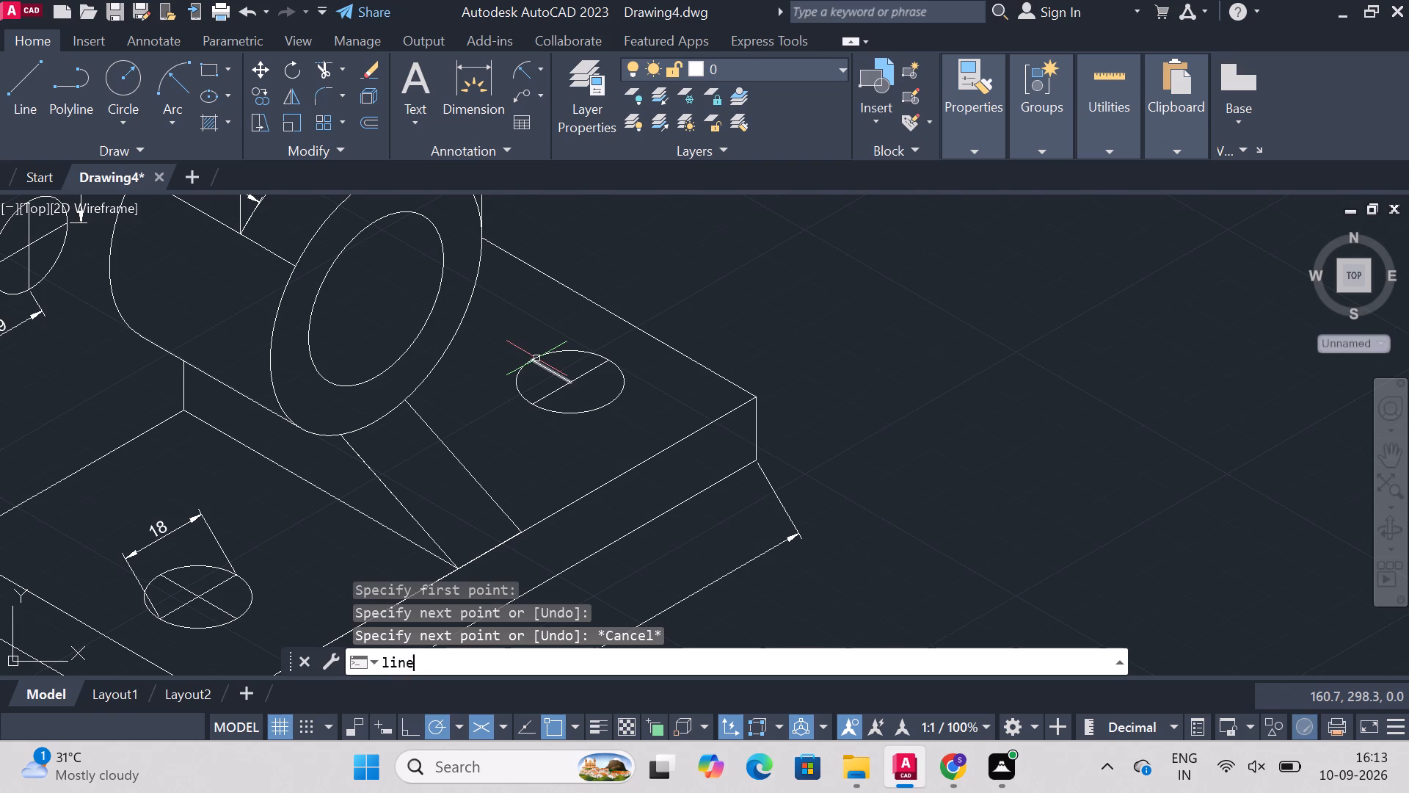
click(565, 383)
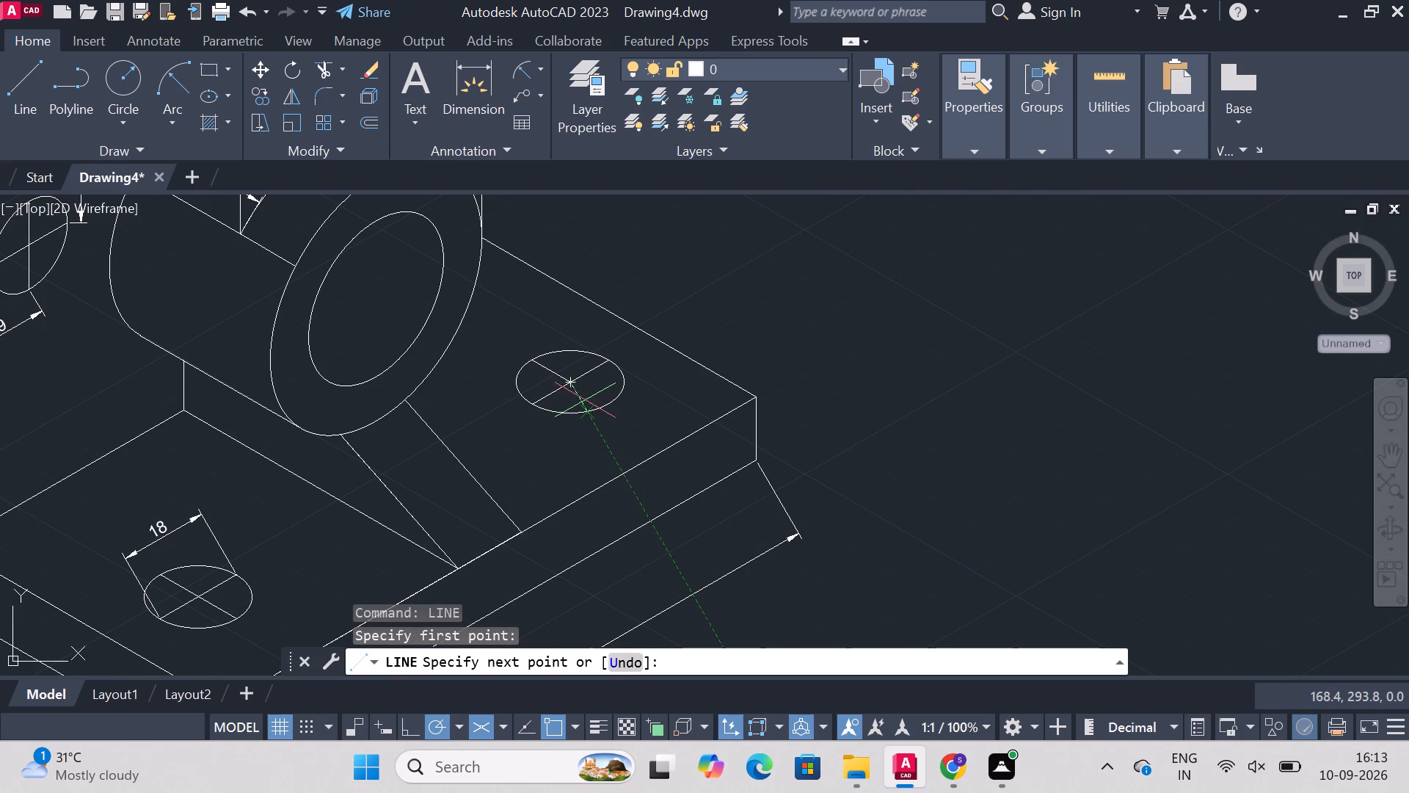
click(608, 402)
key(Escape)
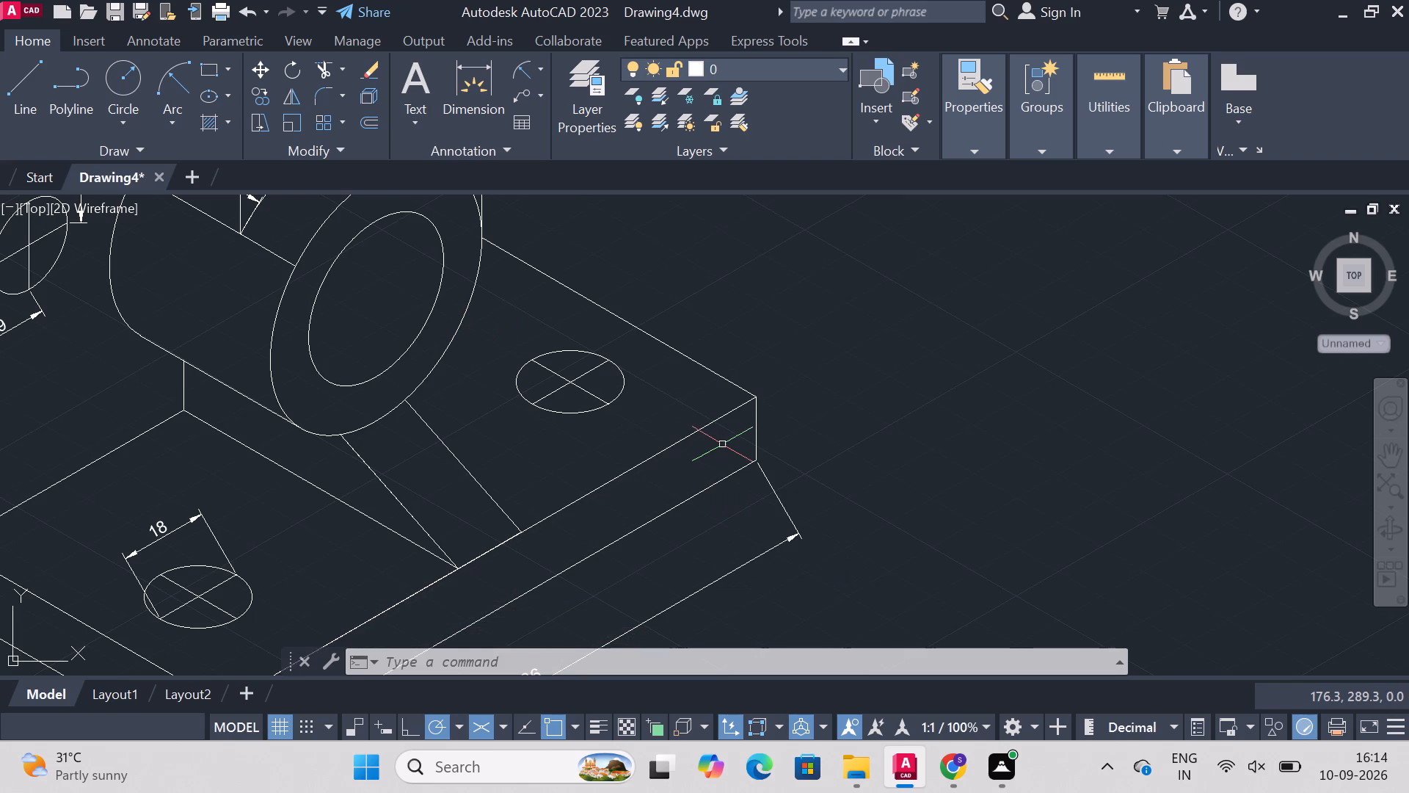
Dimension from the far hole's centre to the plate's front long top edge, placed between the hole and the outer short edge.
click(462, 84)
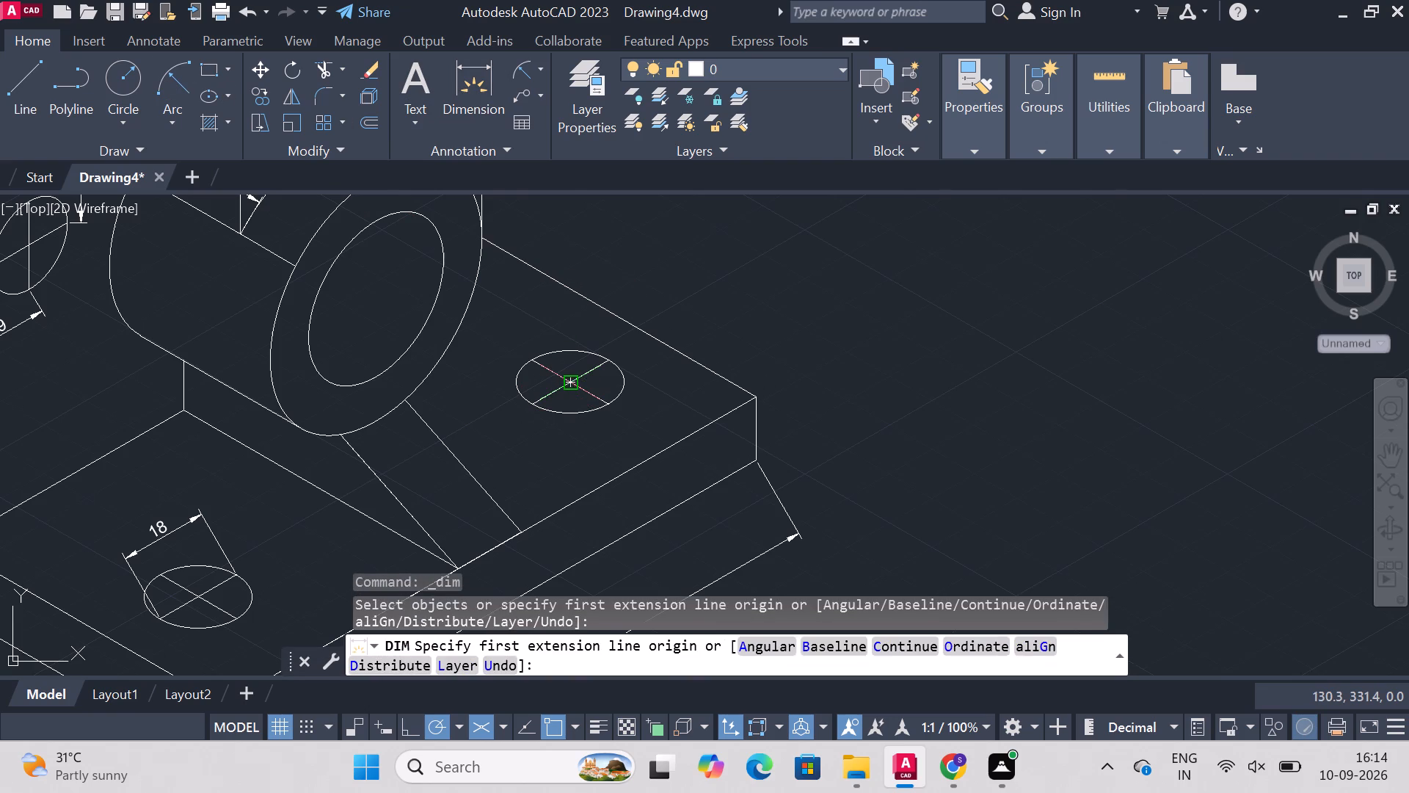
click(569, 385)
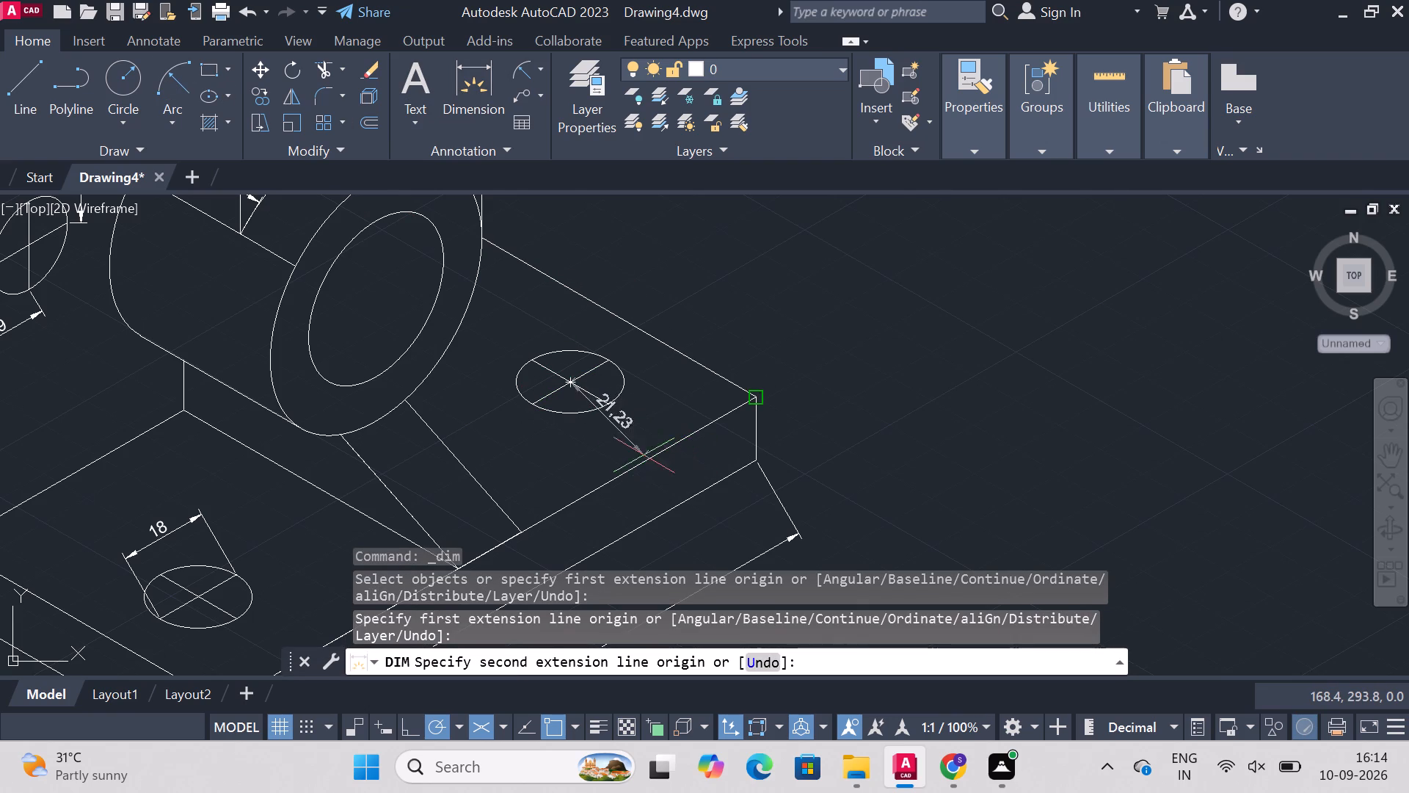
click(682, 442)
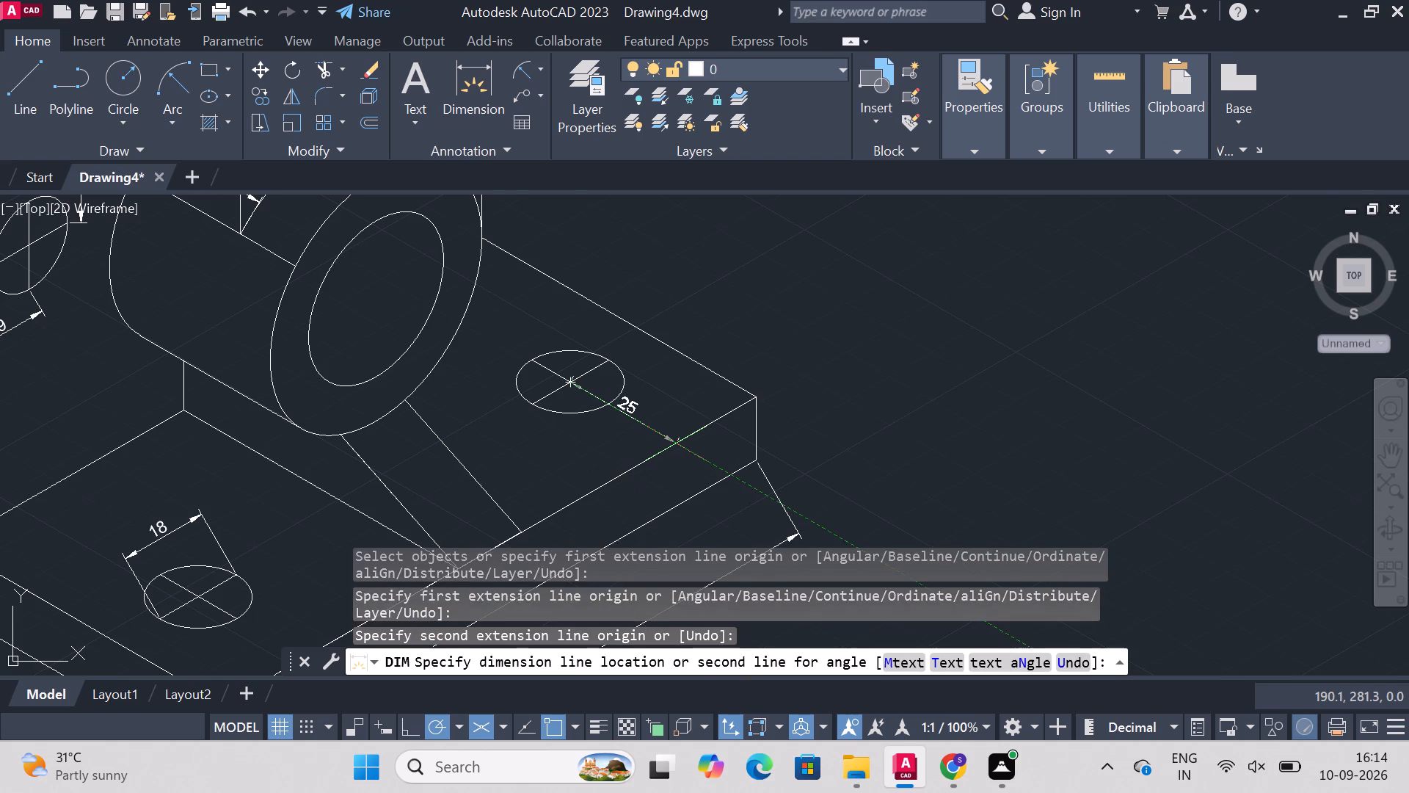
click(688, 384)
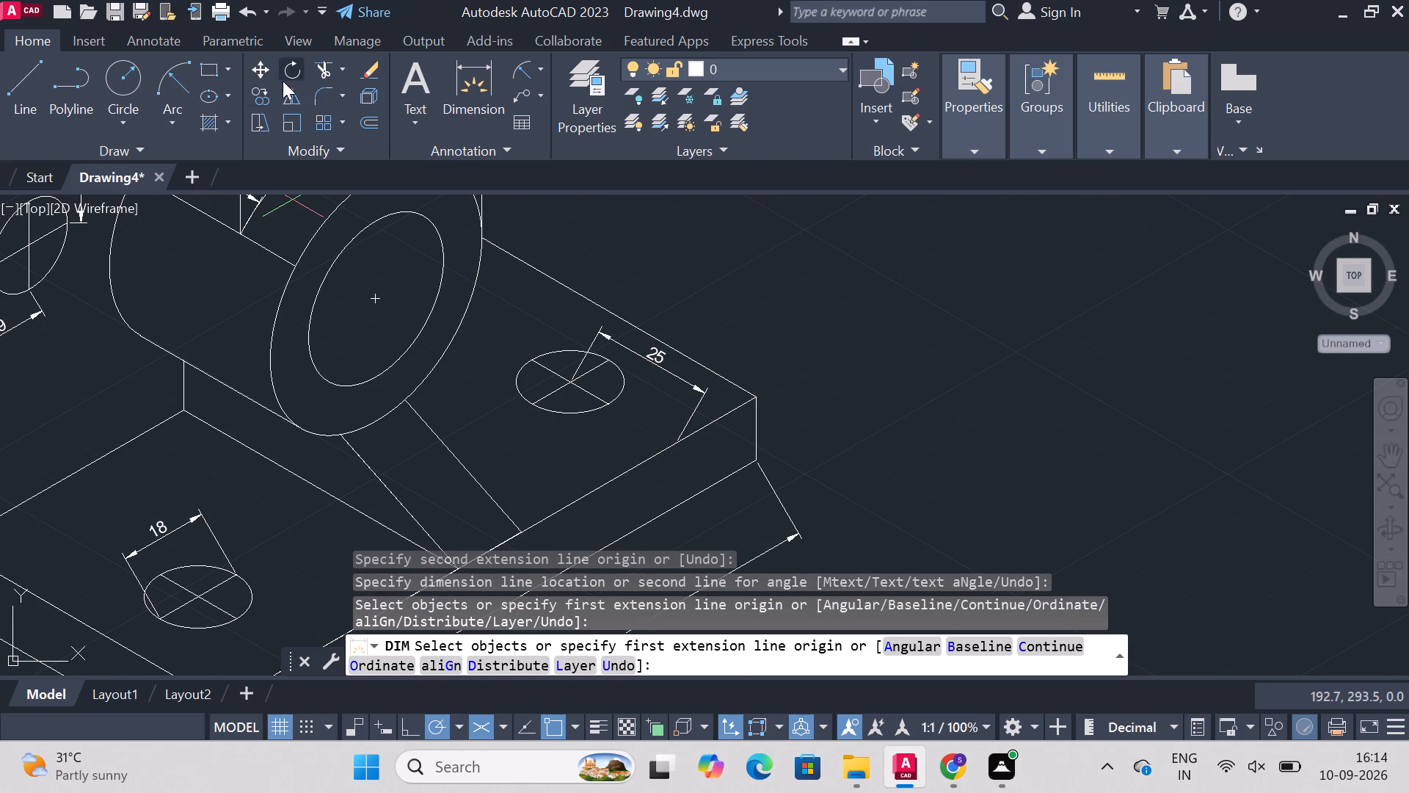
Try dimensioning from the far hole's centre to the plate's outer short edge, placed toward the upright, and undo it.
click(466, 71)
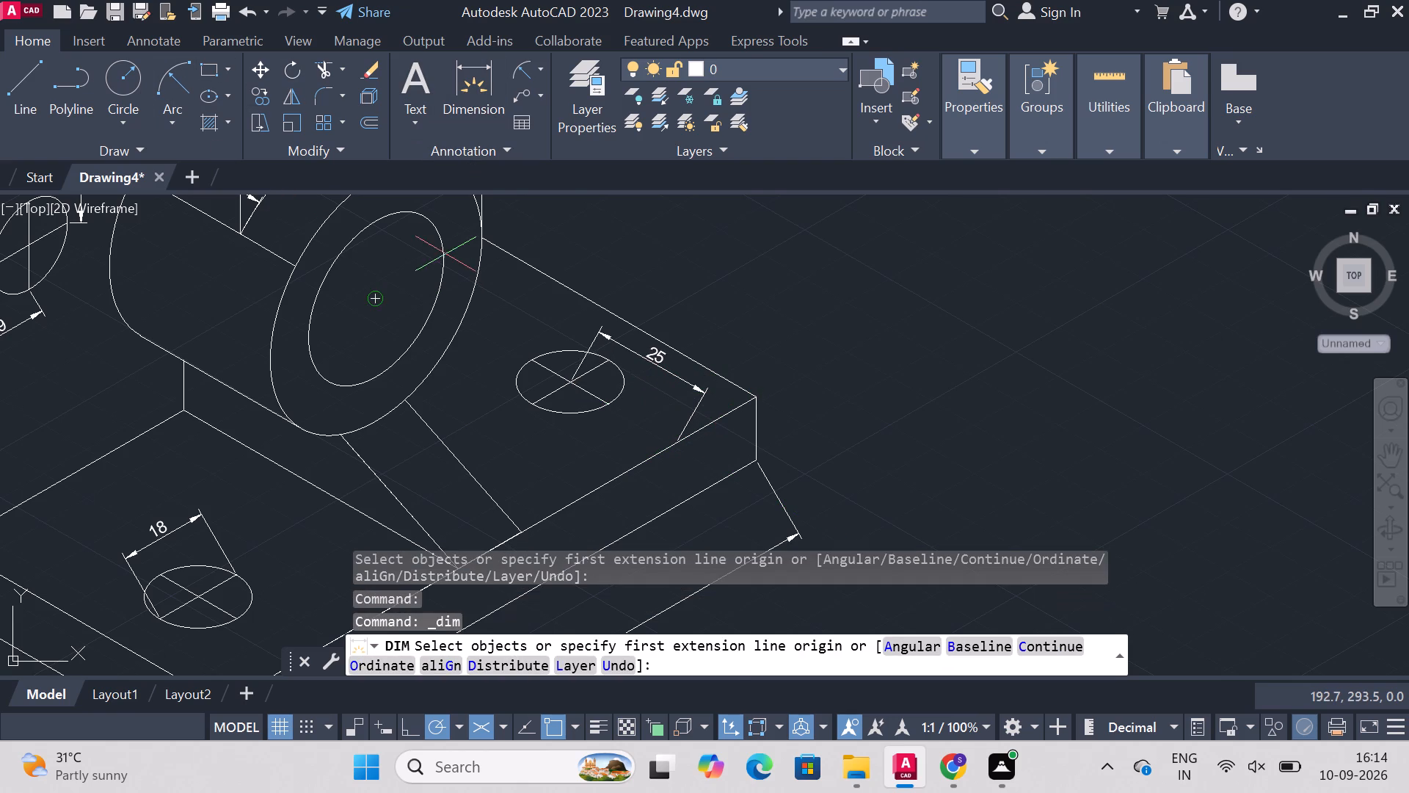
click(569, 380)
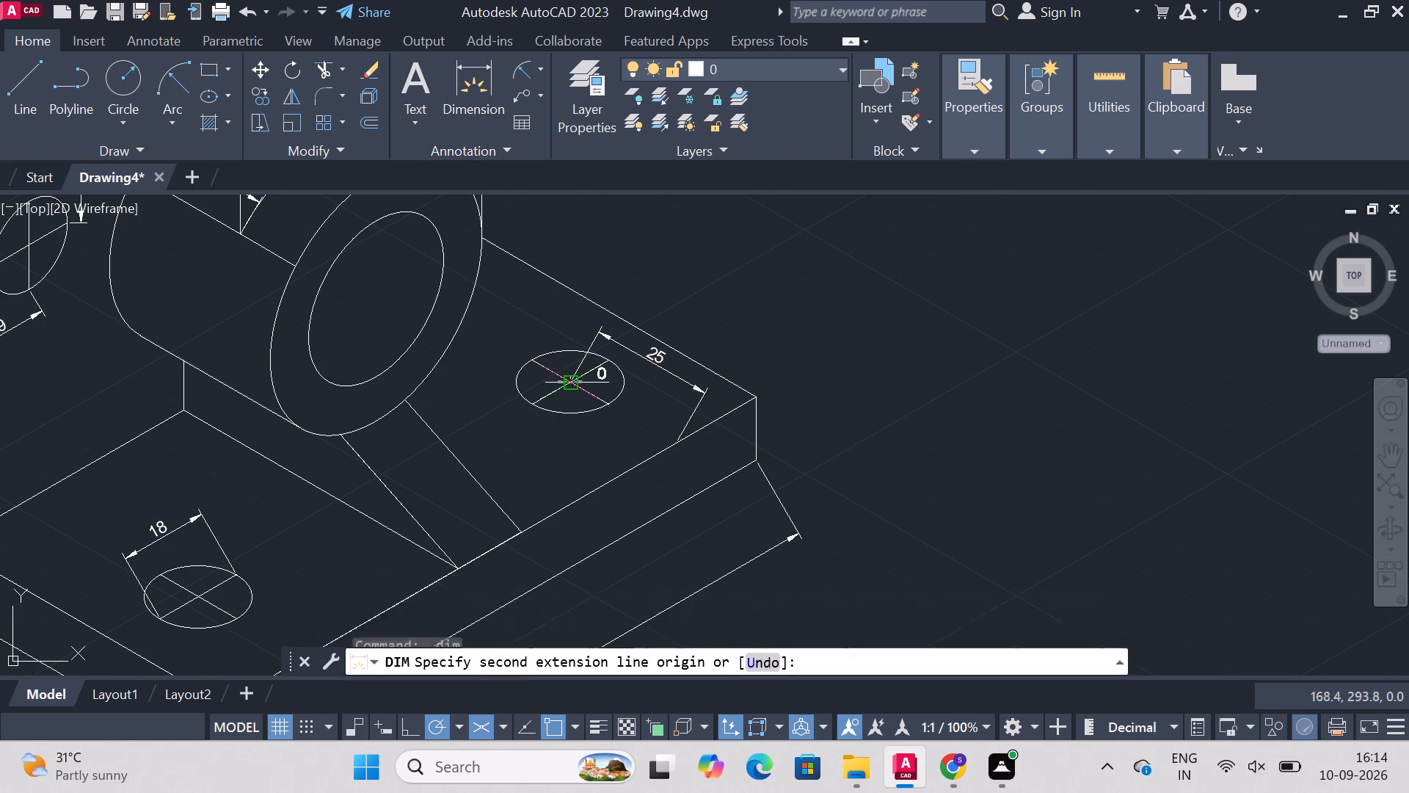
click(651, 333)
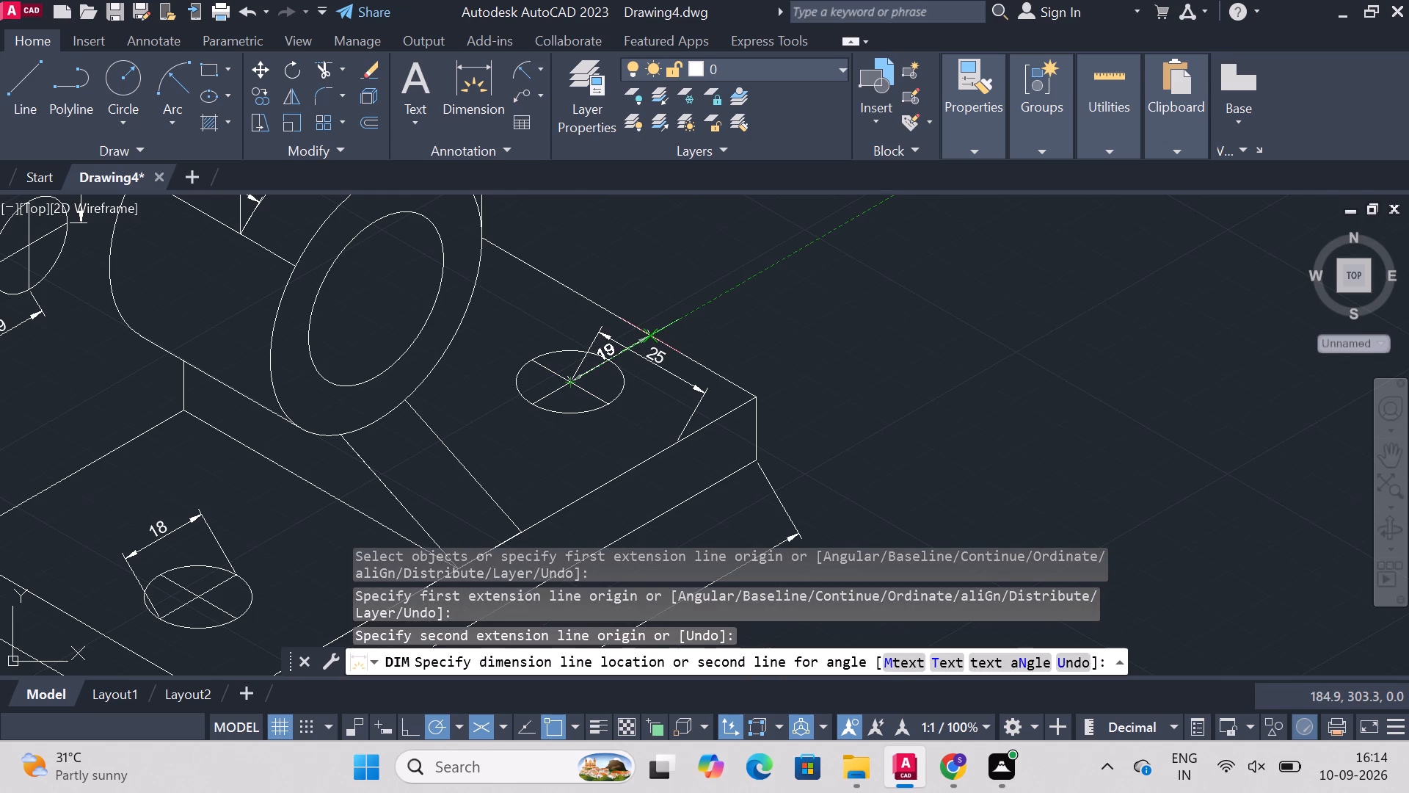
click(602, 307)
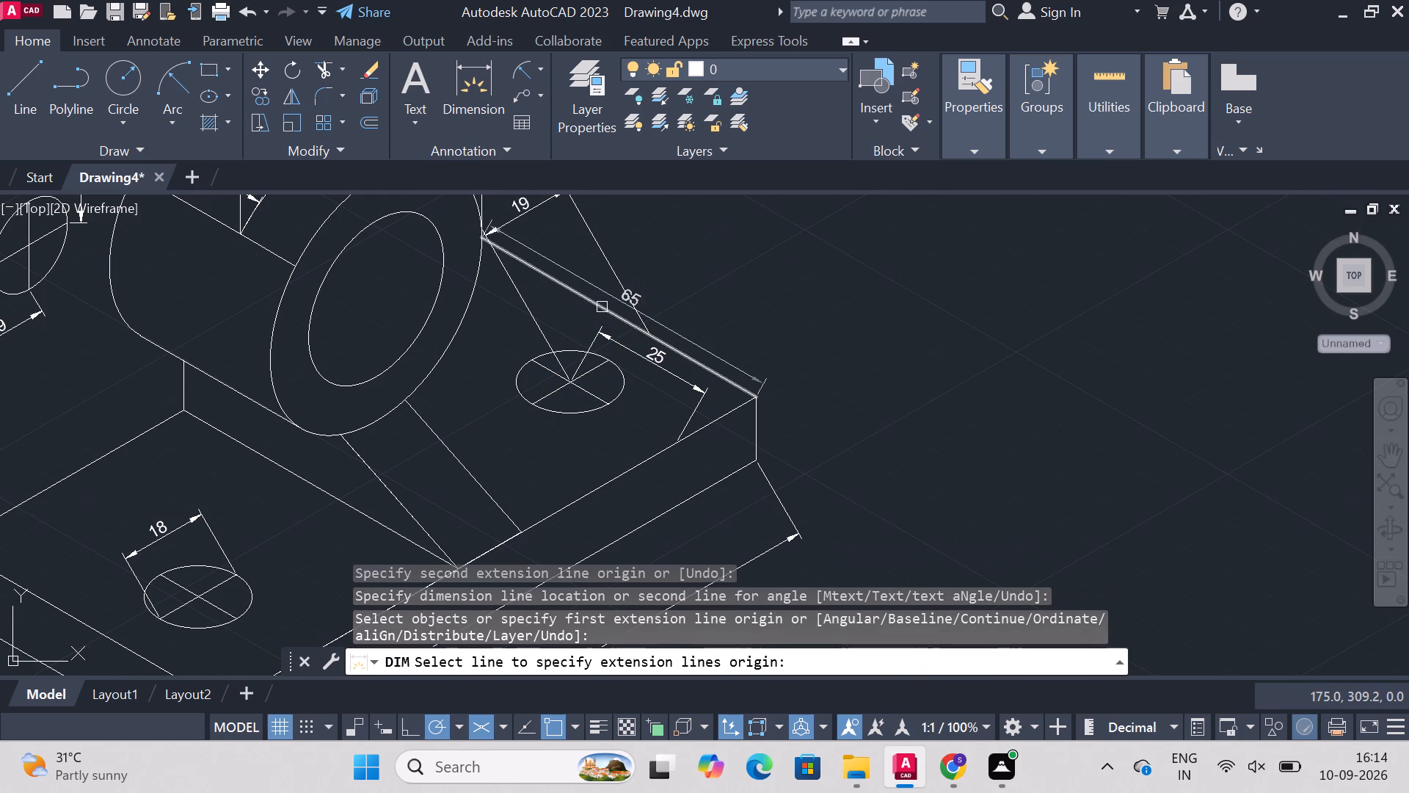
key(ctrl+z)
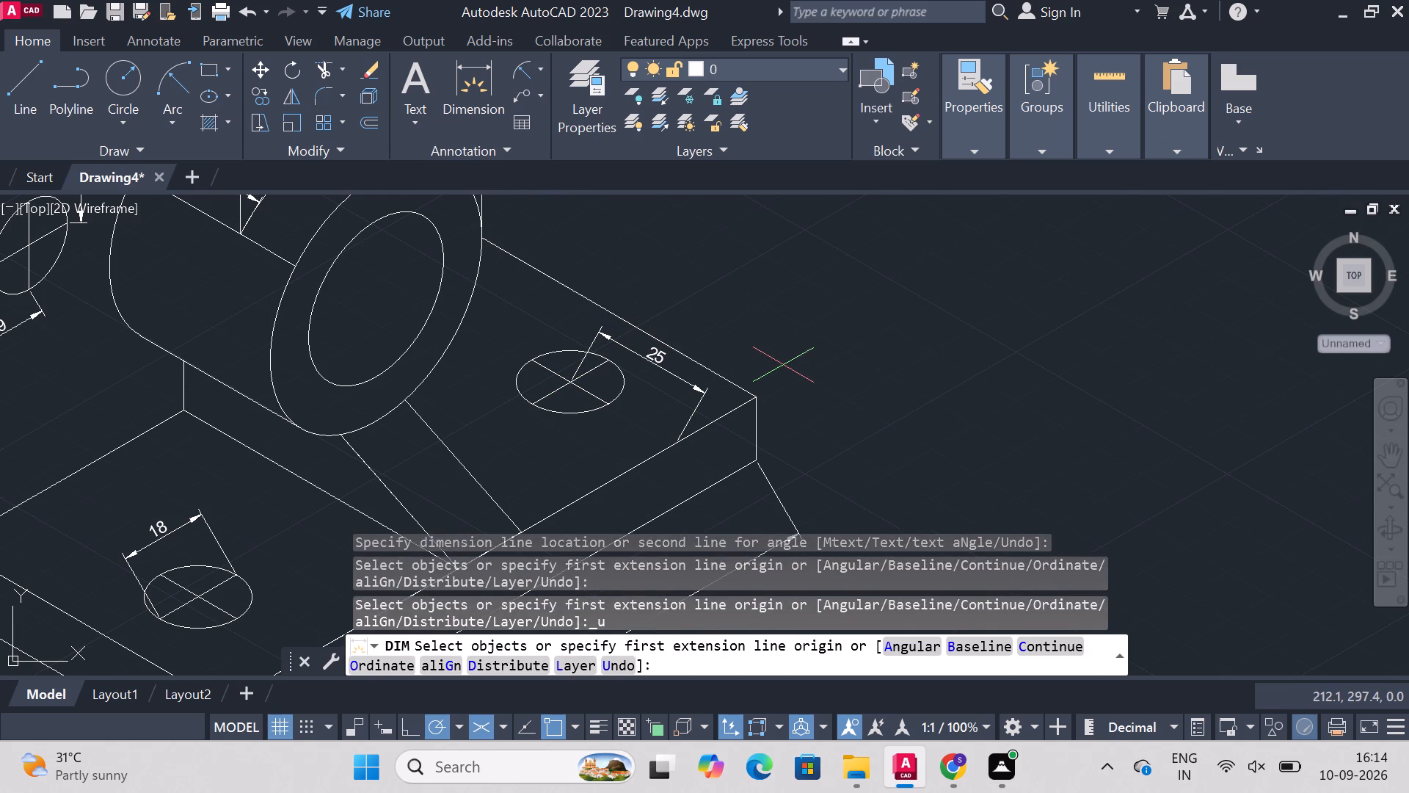
Dimension from the far hole's centre to the base plate's outer short edge, placed on the boss side of the hole.
click(456, 107)
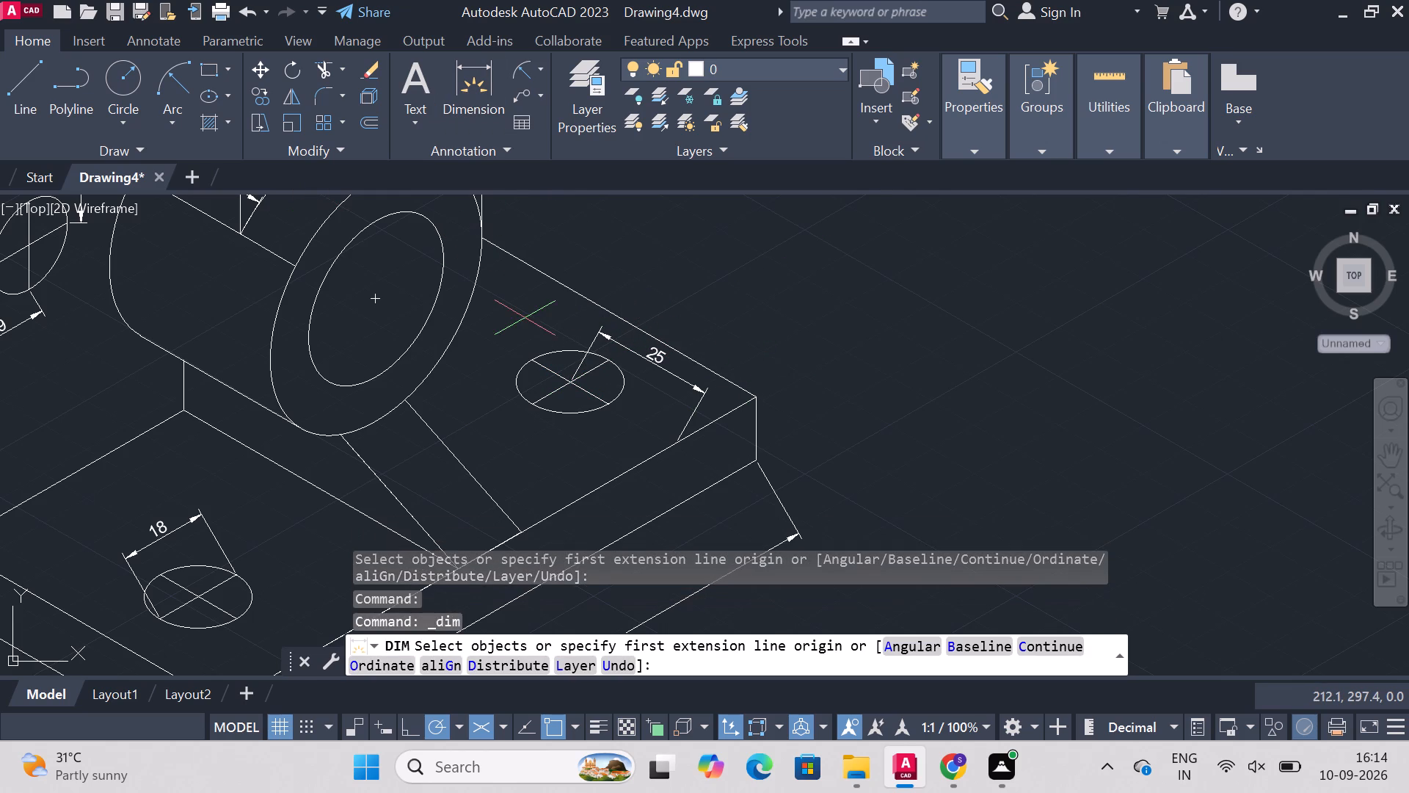
click(570, 378)
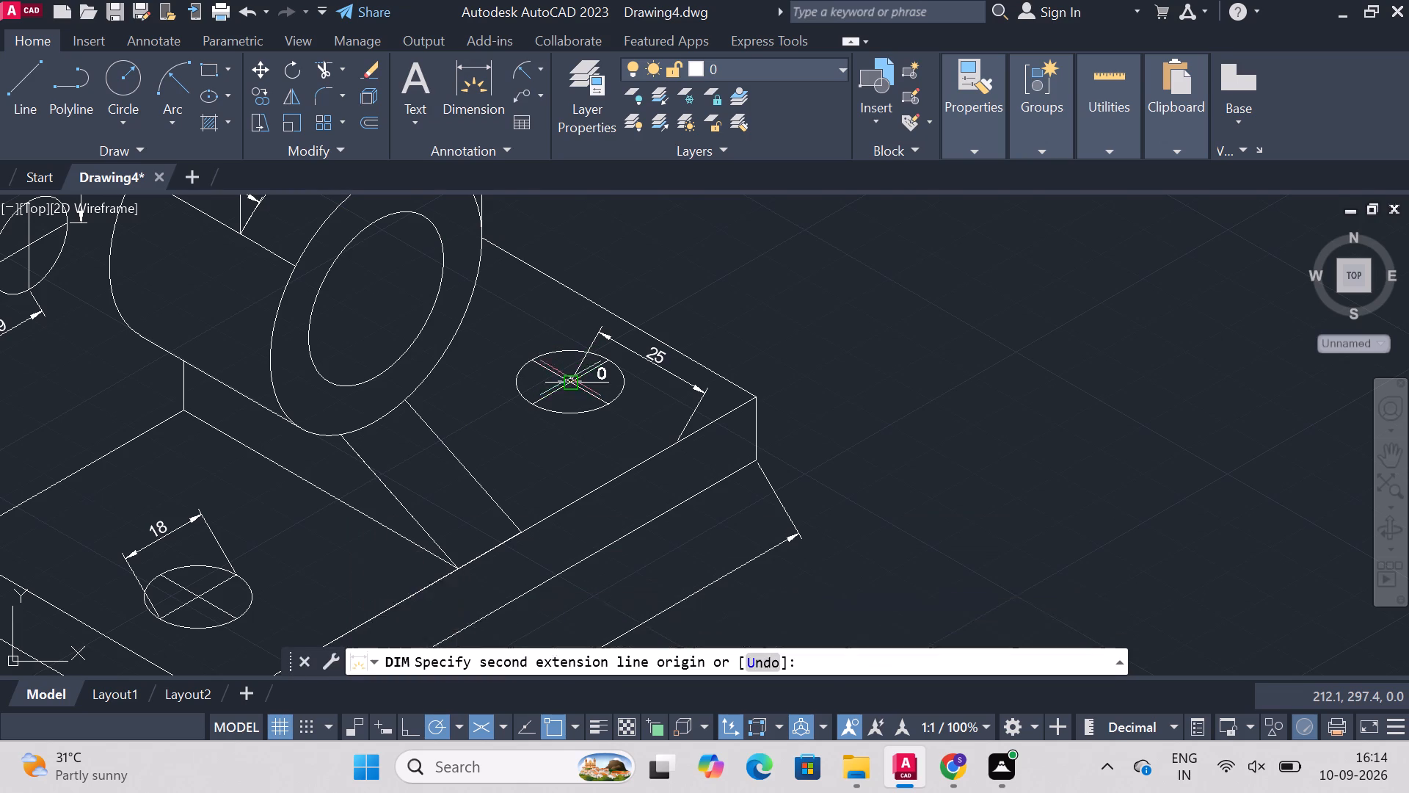
click(653, 337)
click(621, 303)
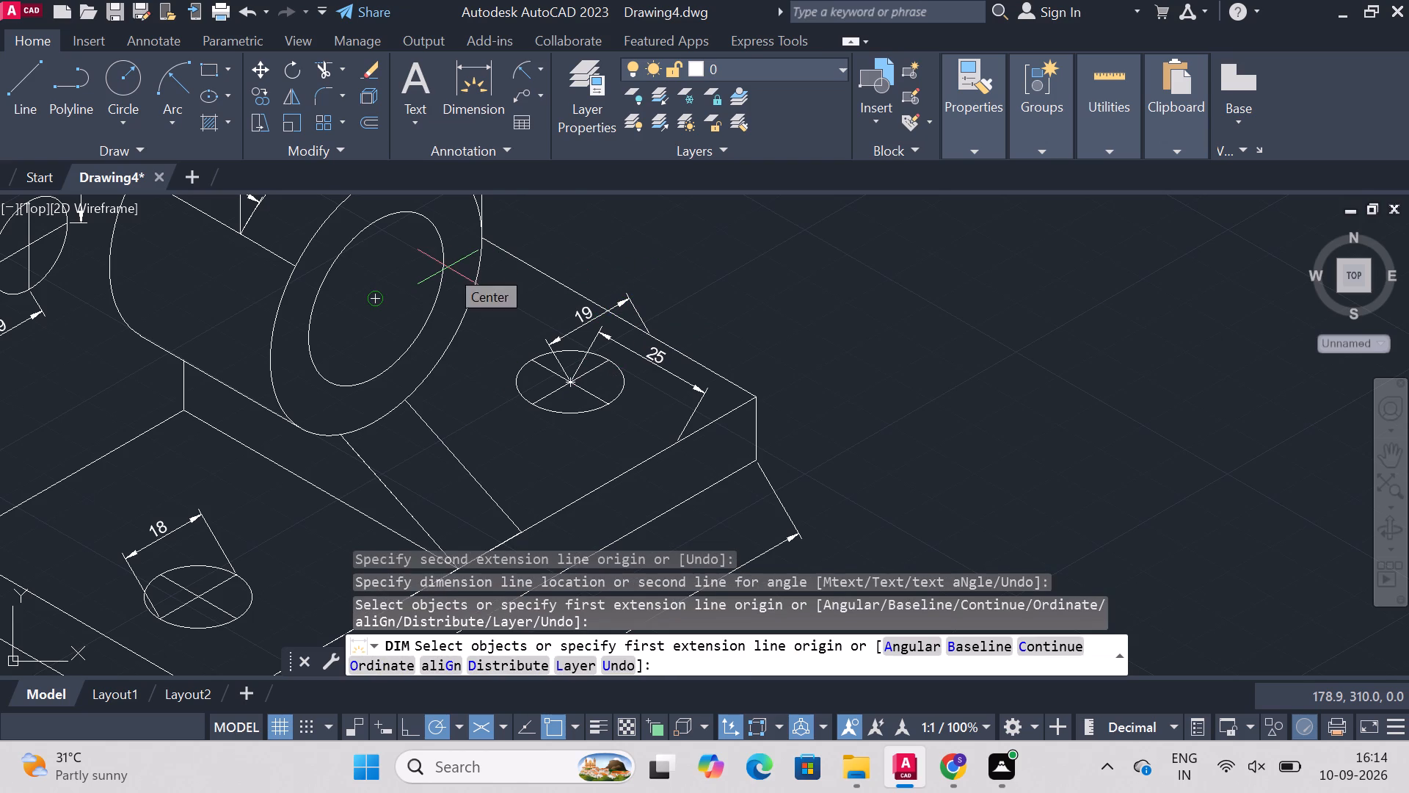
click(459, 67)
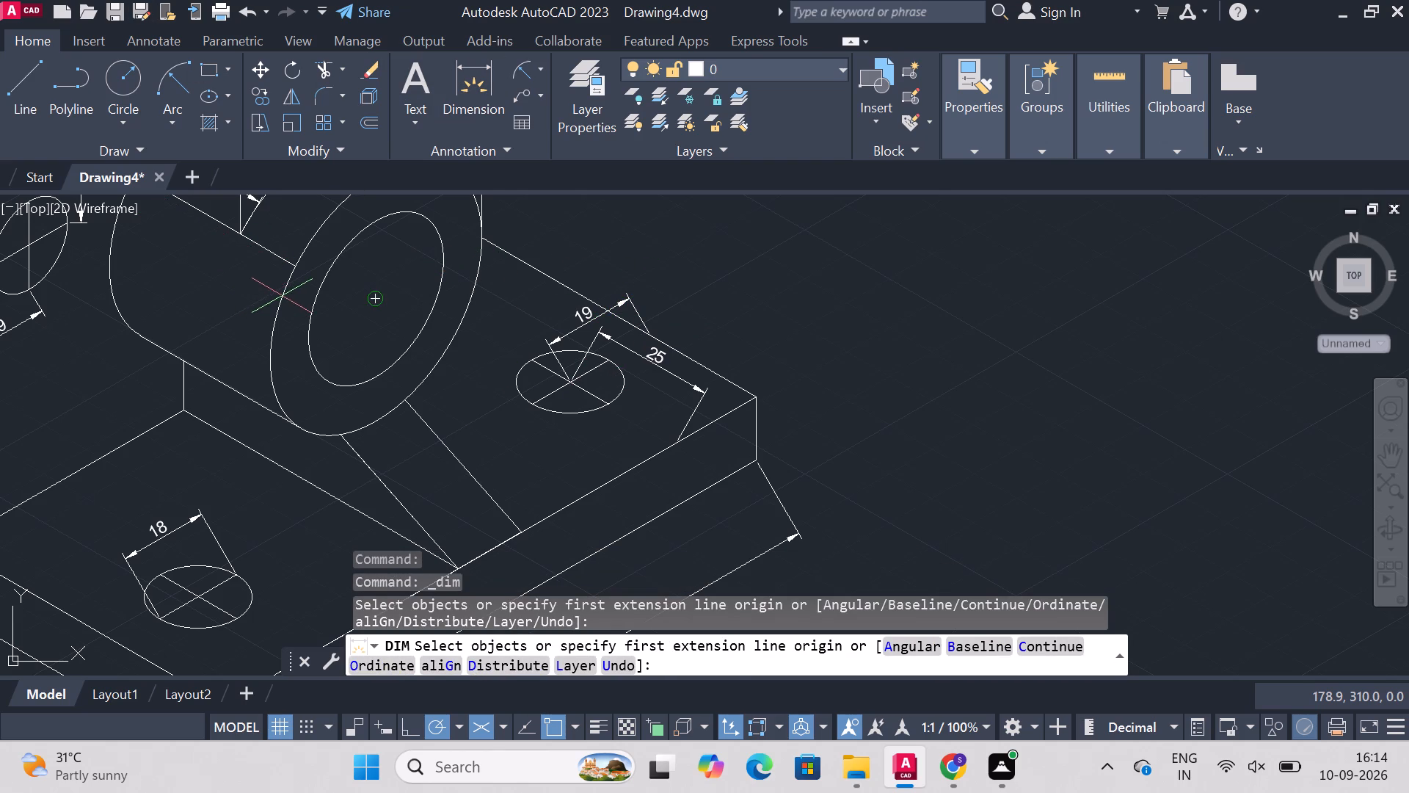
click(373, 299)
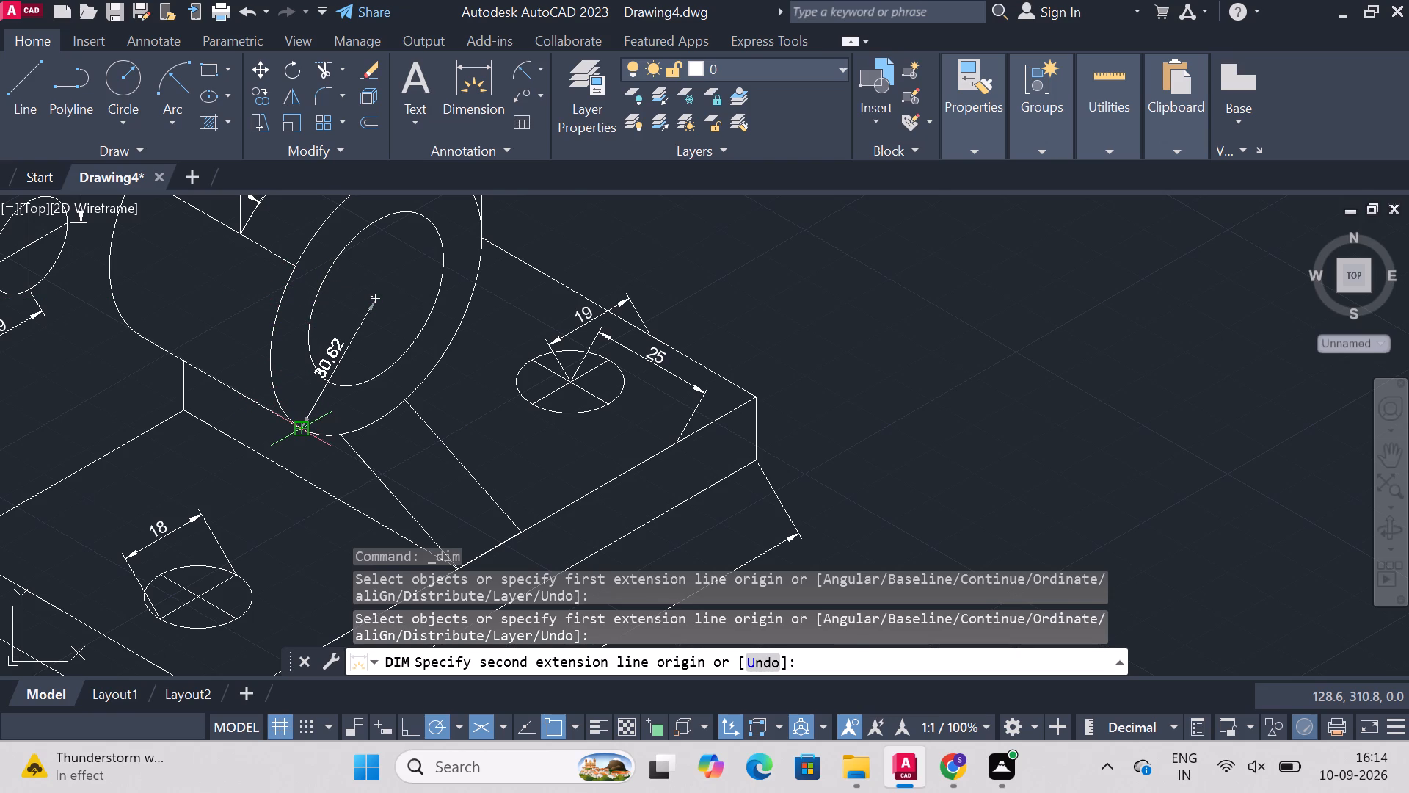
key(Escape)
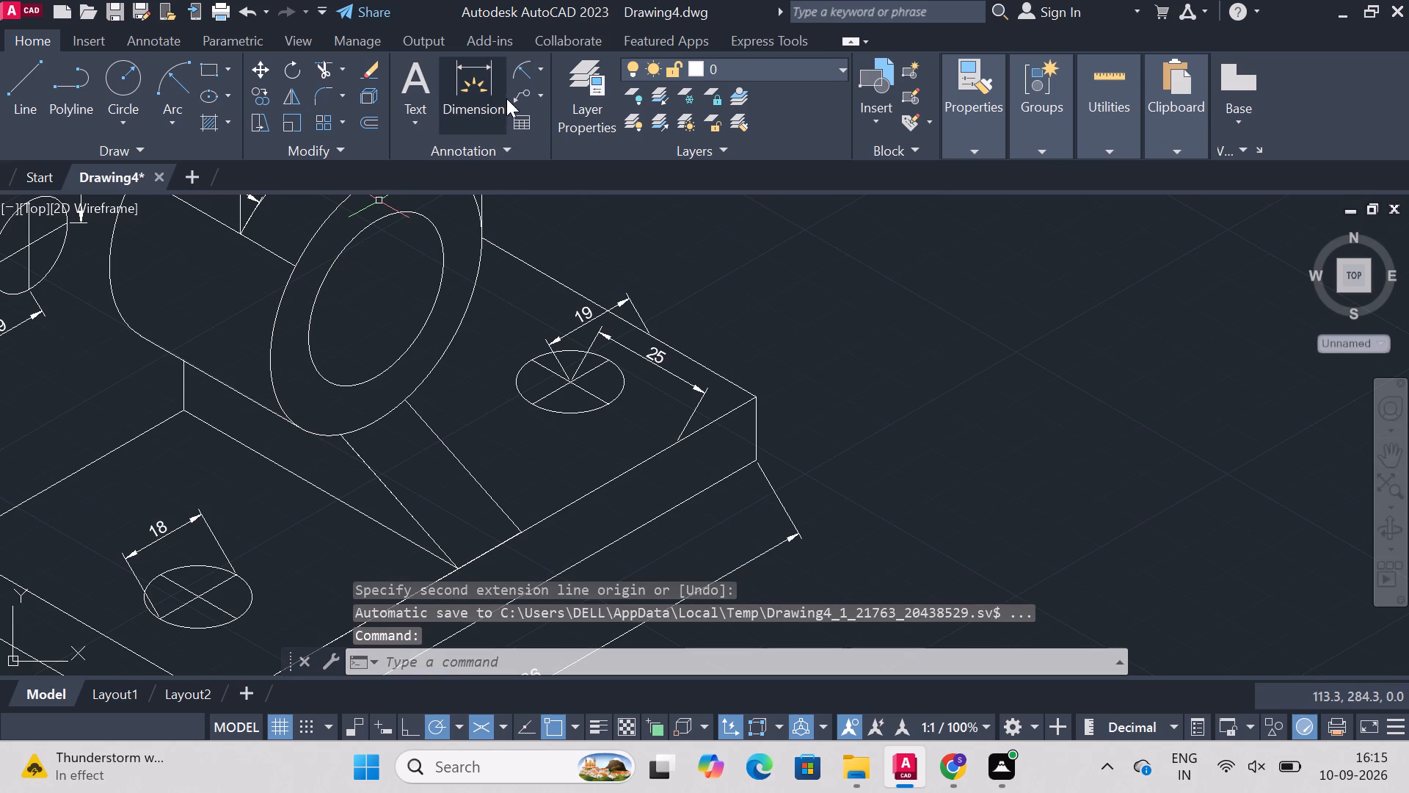
Dimension vertically from the boss front face's centre down to its outer rim, with the dimension line through the centre.
click(472, 77)
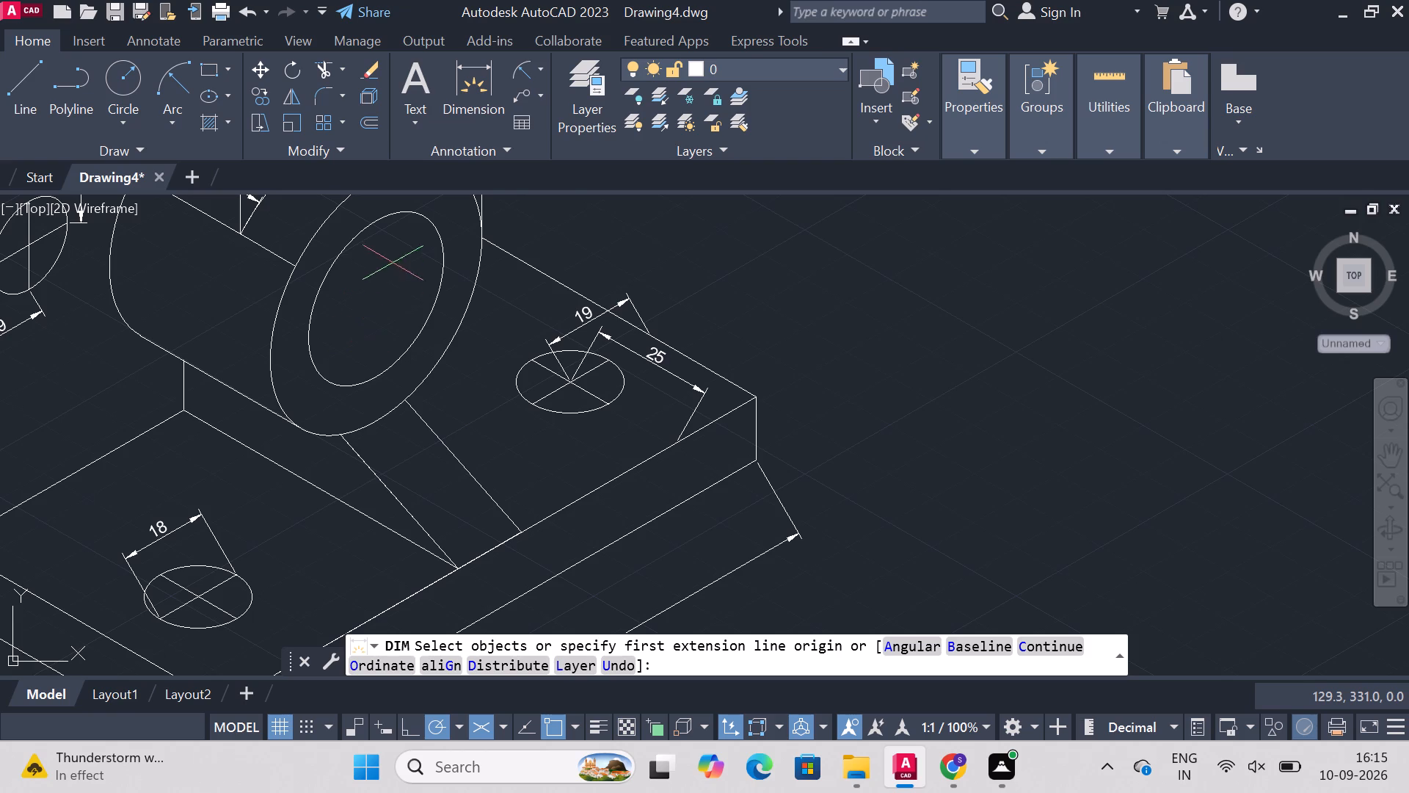
click(377, 296)
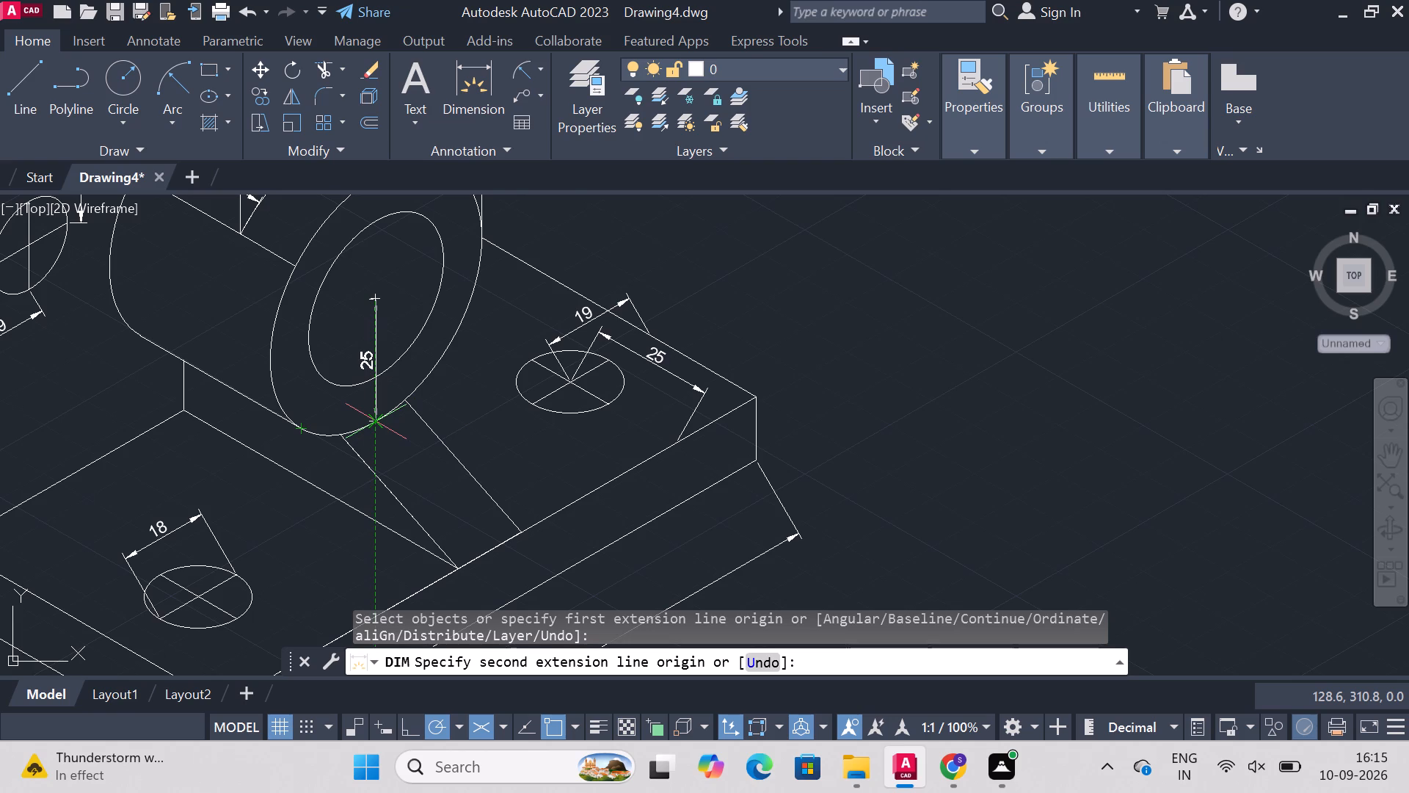
click(374, 426)
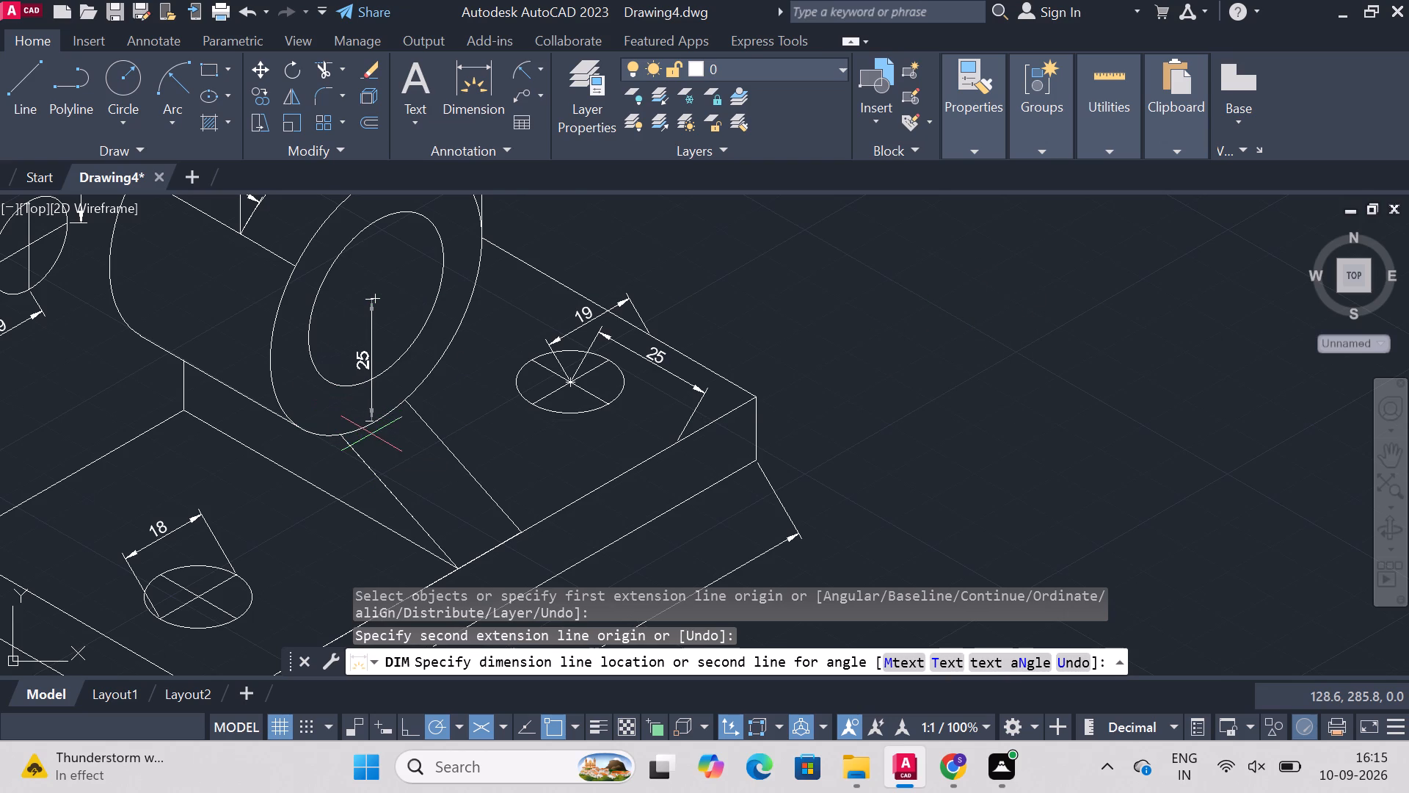
click(374, 428)
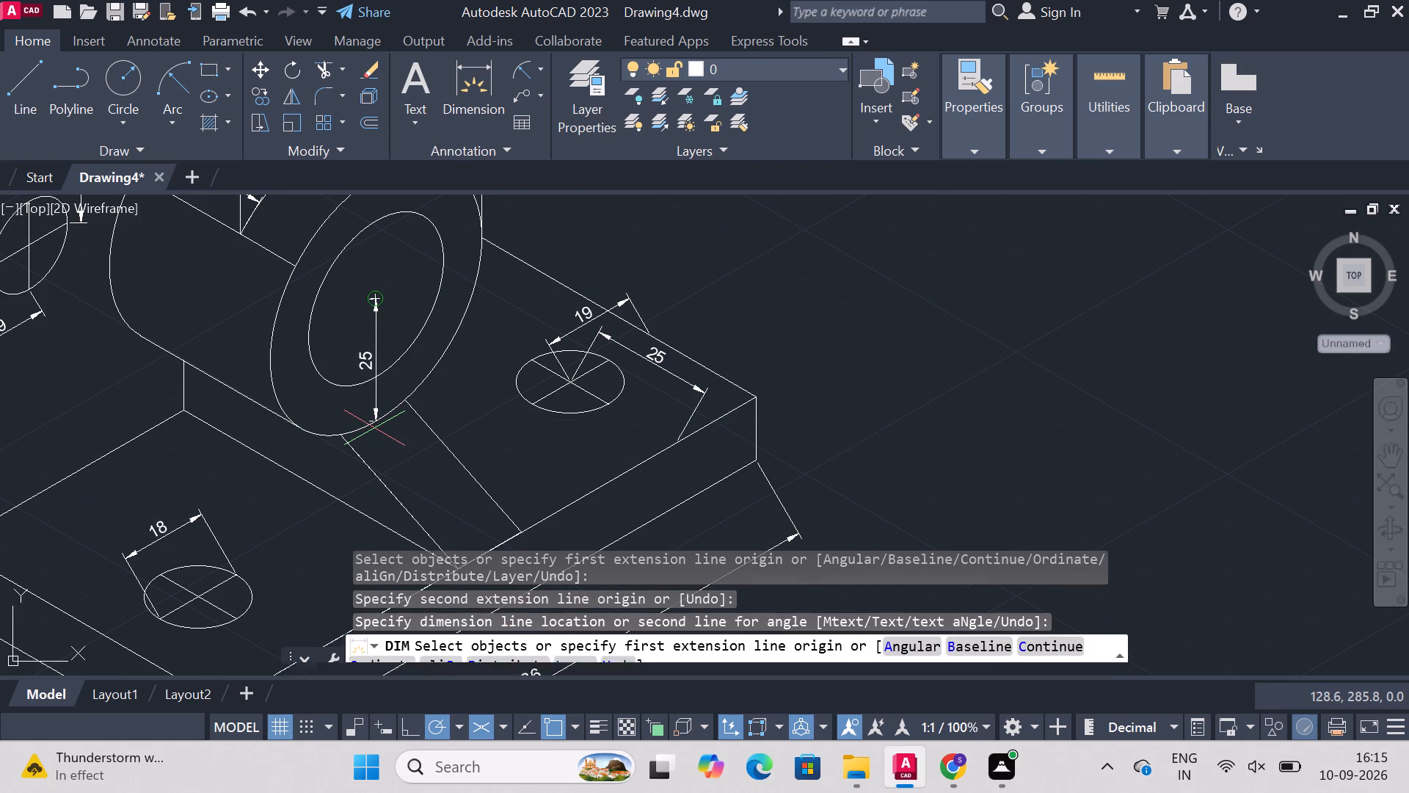
key(Escape)
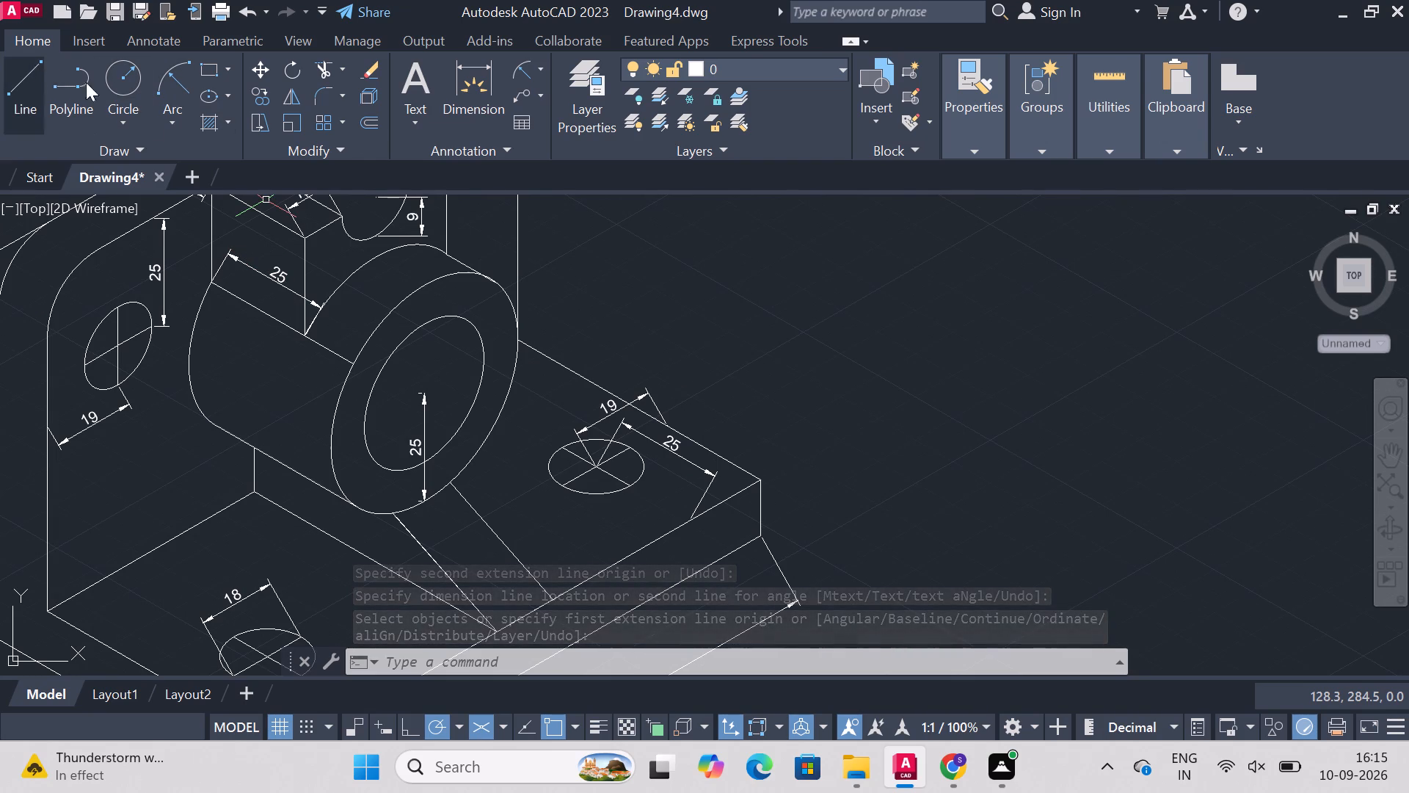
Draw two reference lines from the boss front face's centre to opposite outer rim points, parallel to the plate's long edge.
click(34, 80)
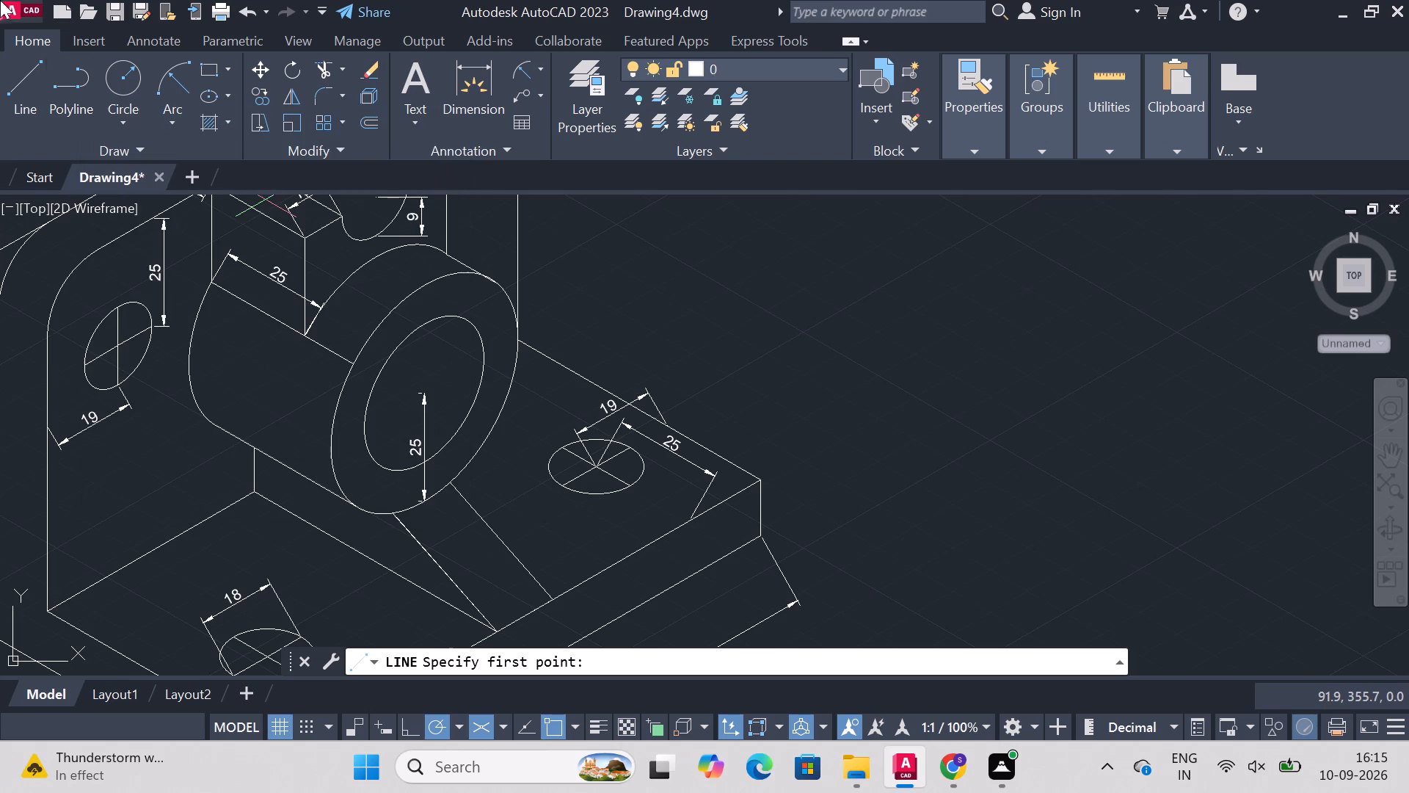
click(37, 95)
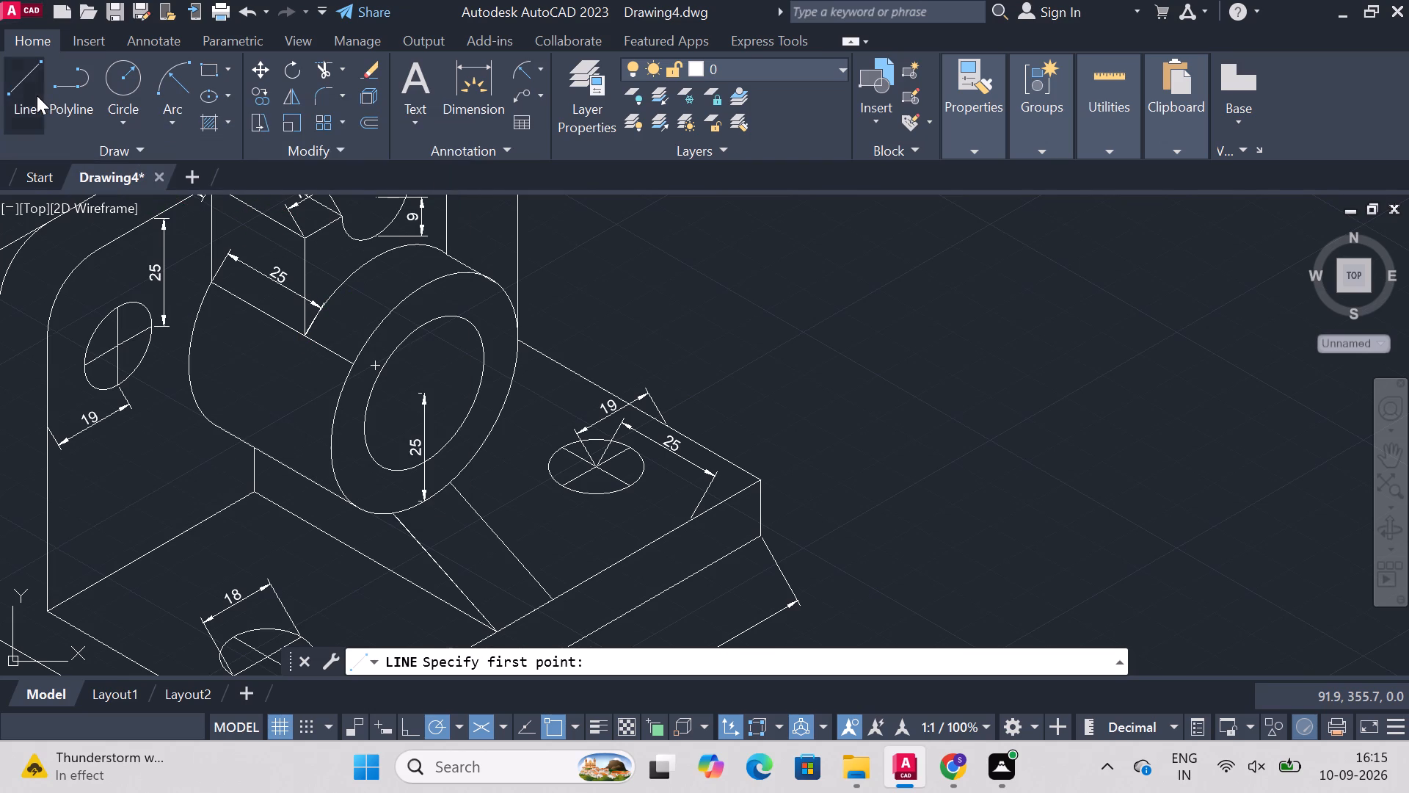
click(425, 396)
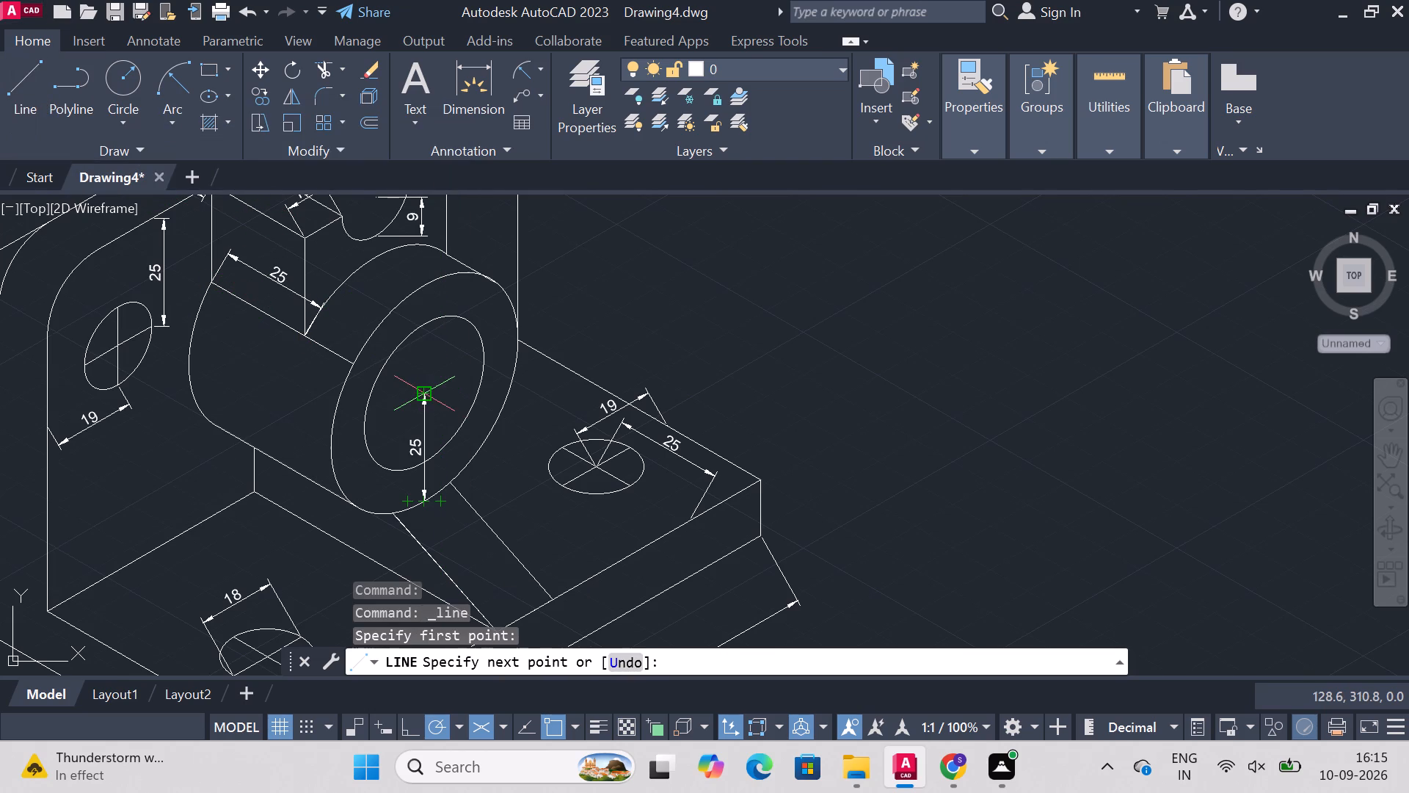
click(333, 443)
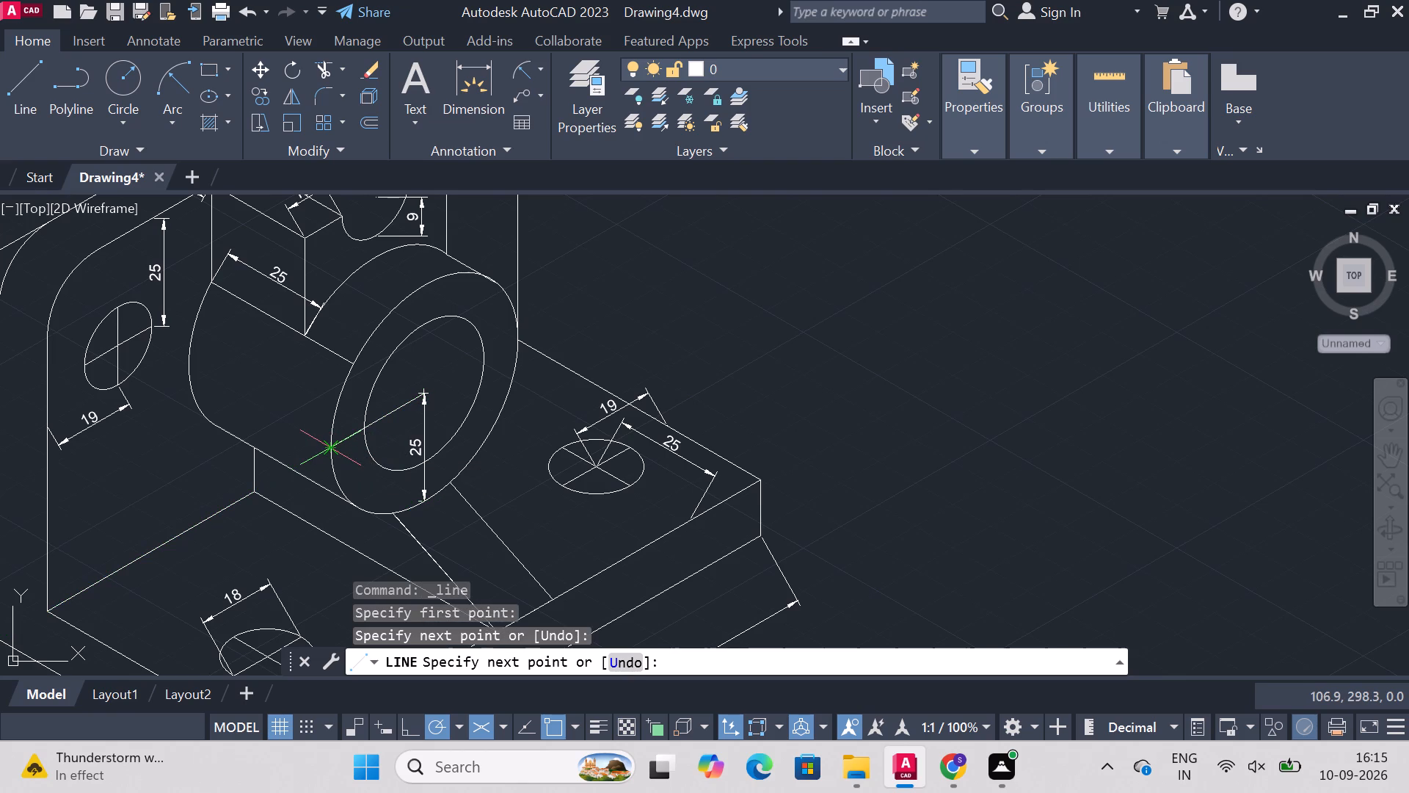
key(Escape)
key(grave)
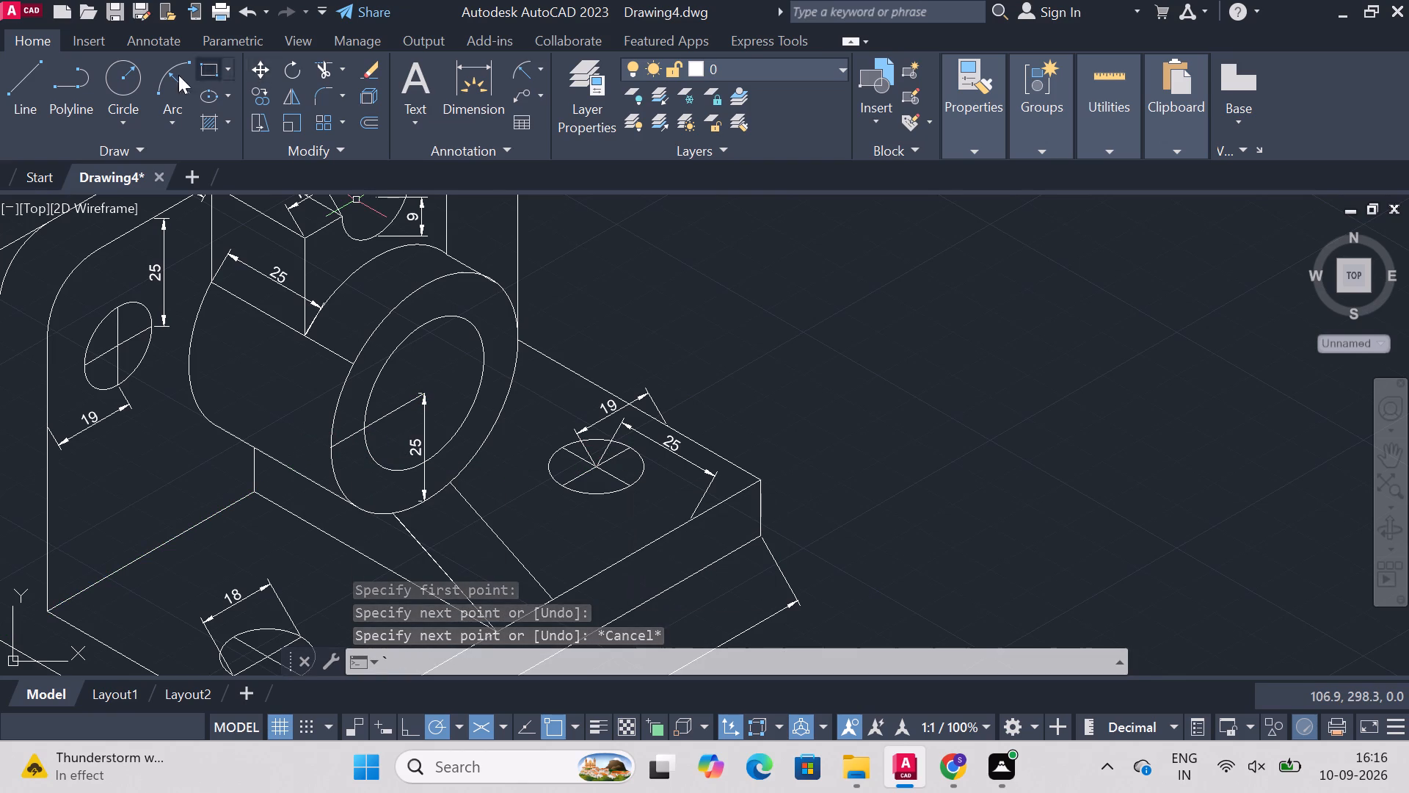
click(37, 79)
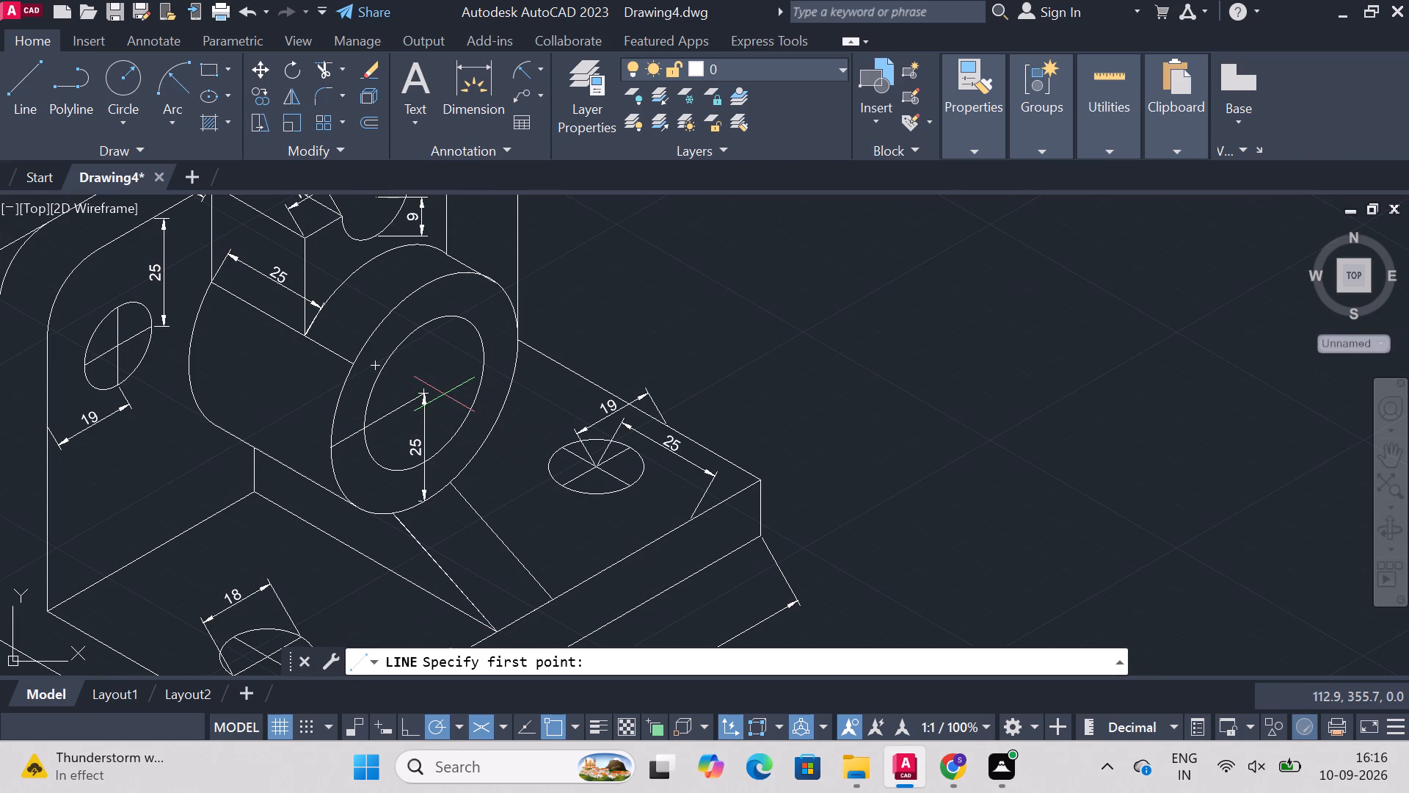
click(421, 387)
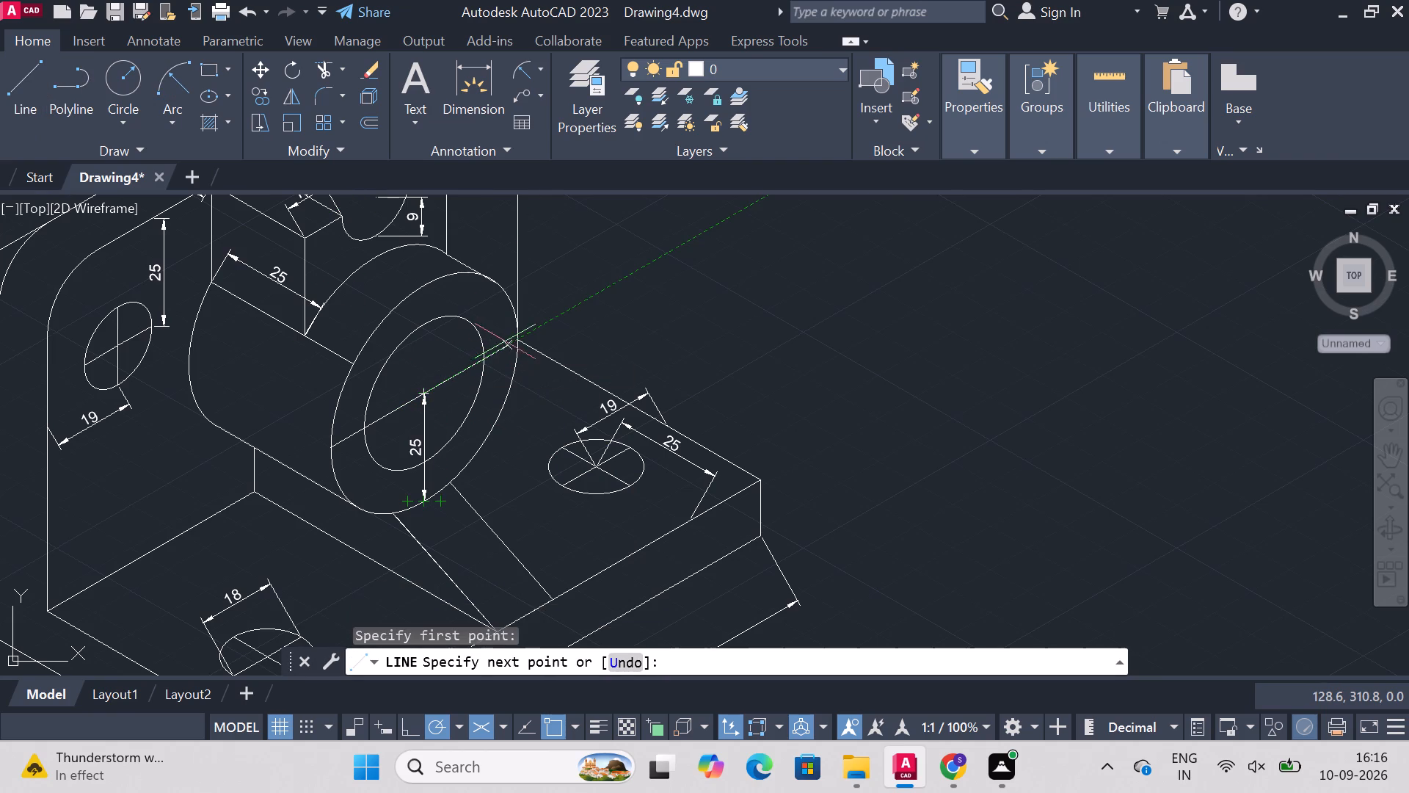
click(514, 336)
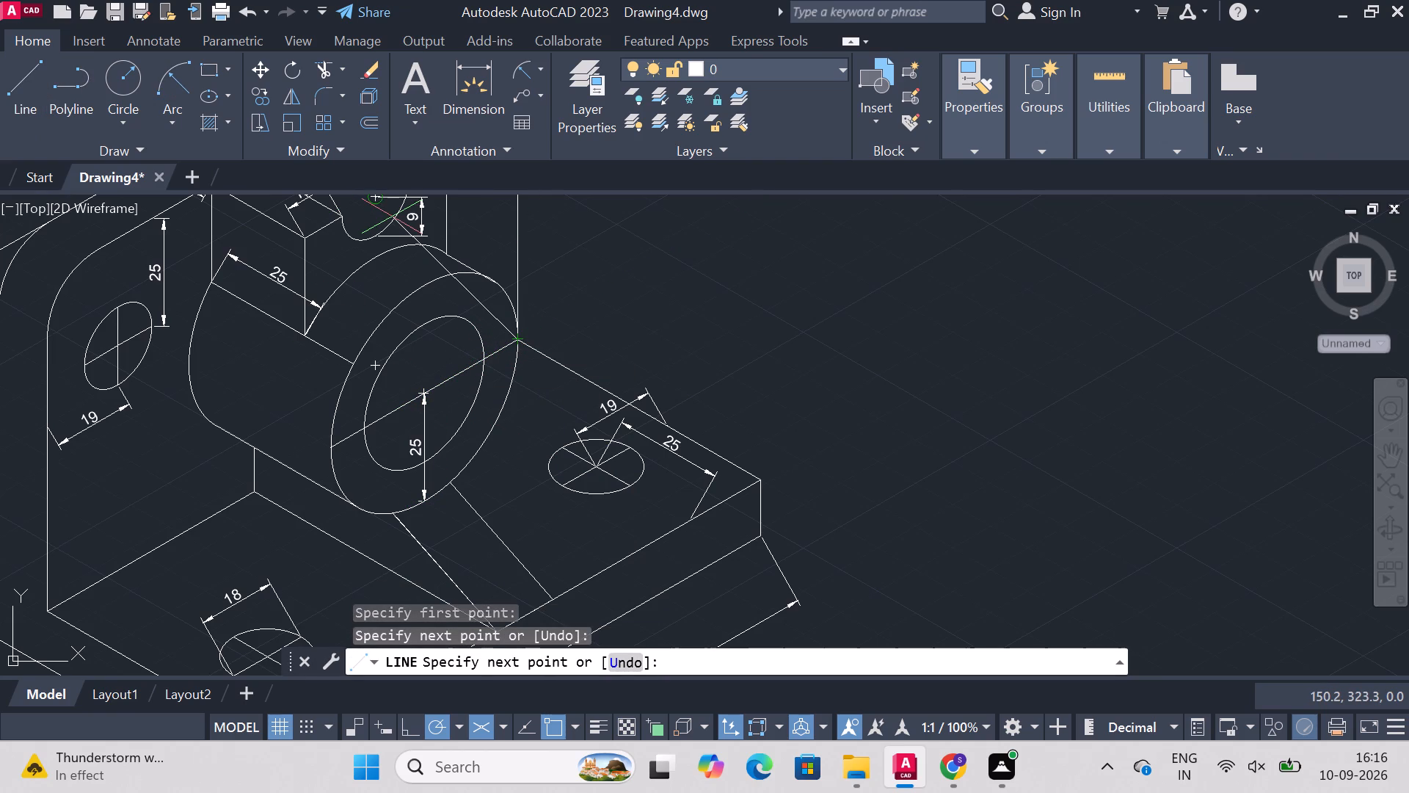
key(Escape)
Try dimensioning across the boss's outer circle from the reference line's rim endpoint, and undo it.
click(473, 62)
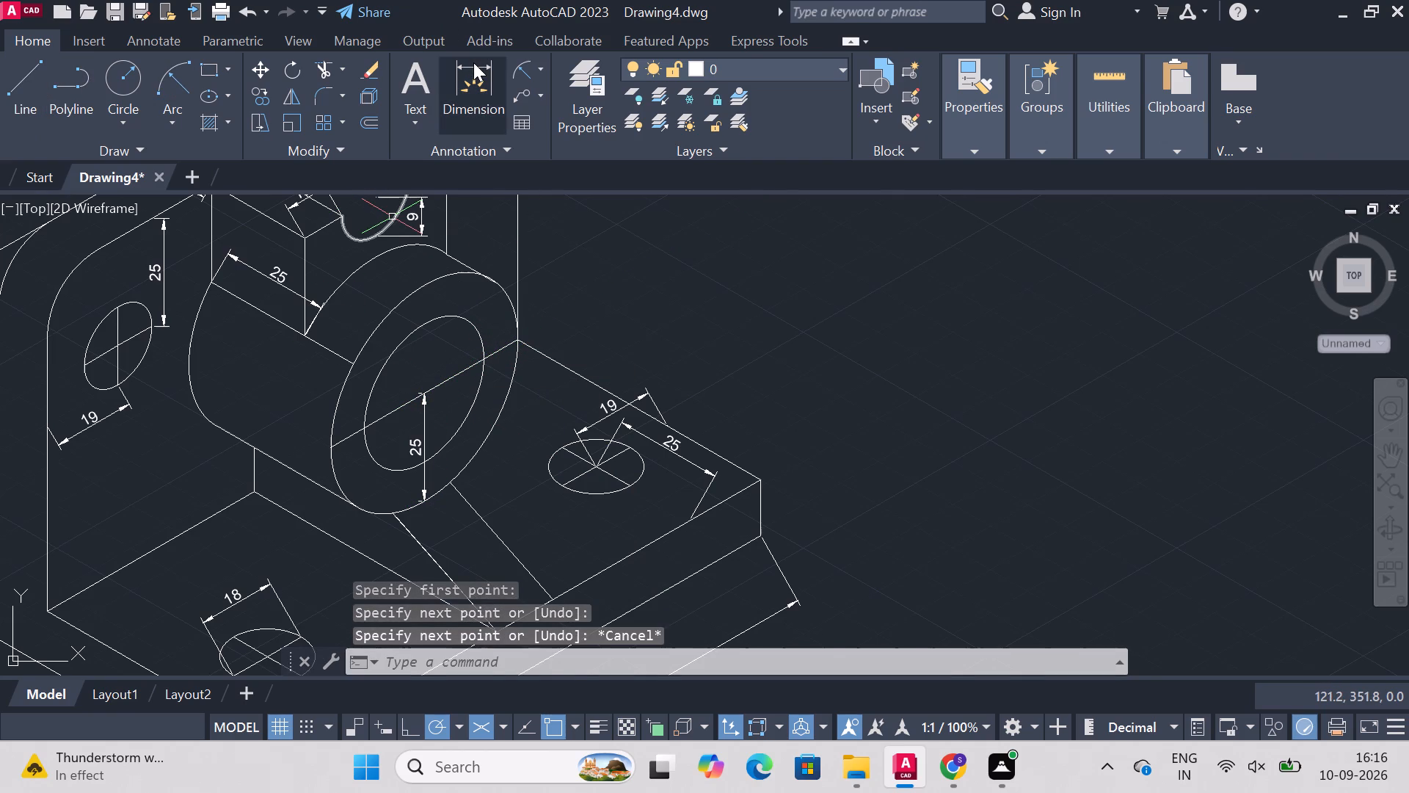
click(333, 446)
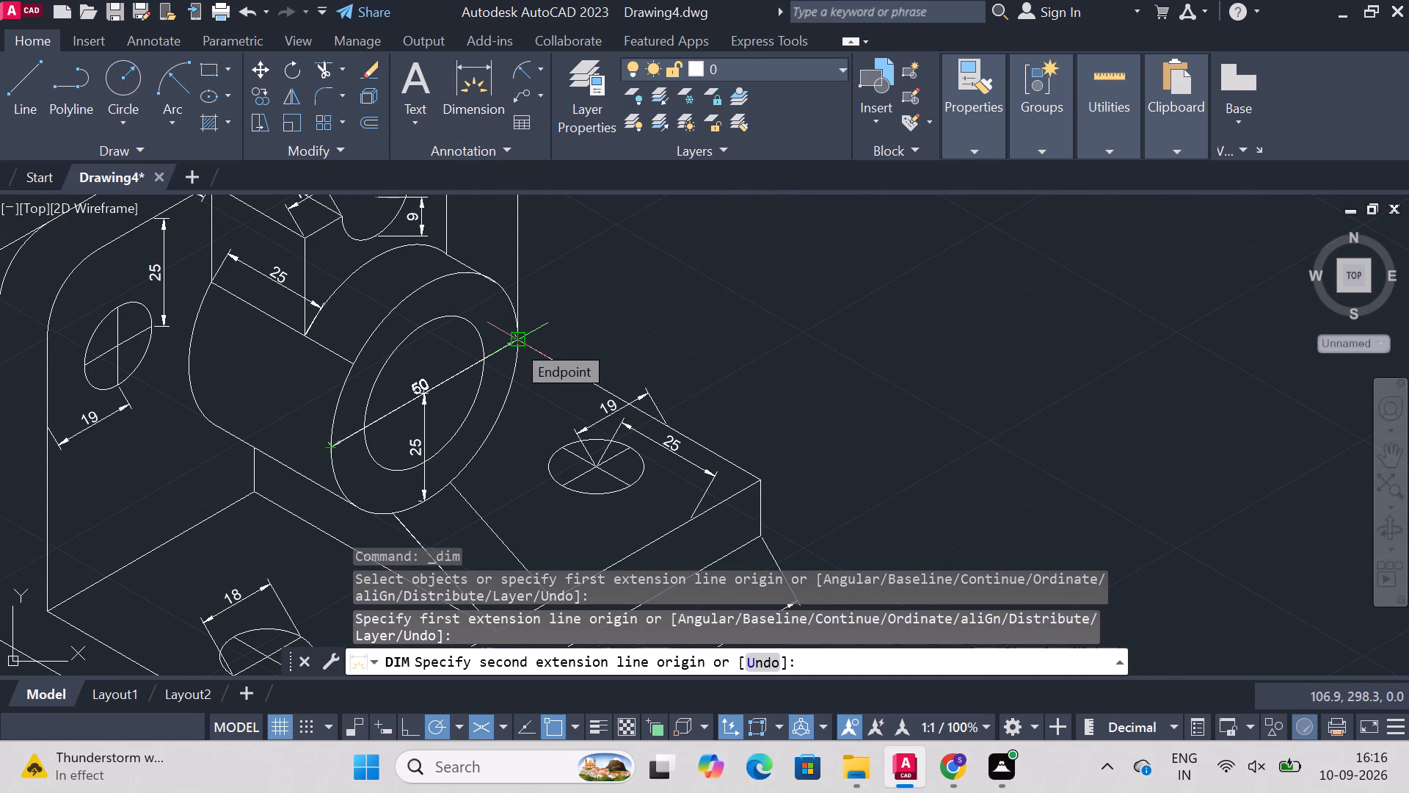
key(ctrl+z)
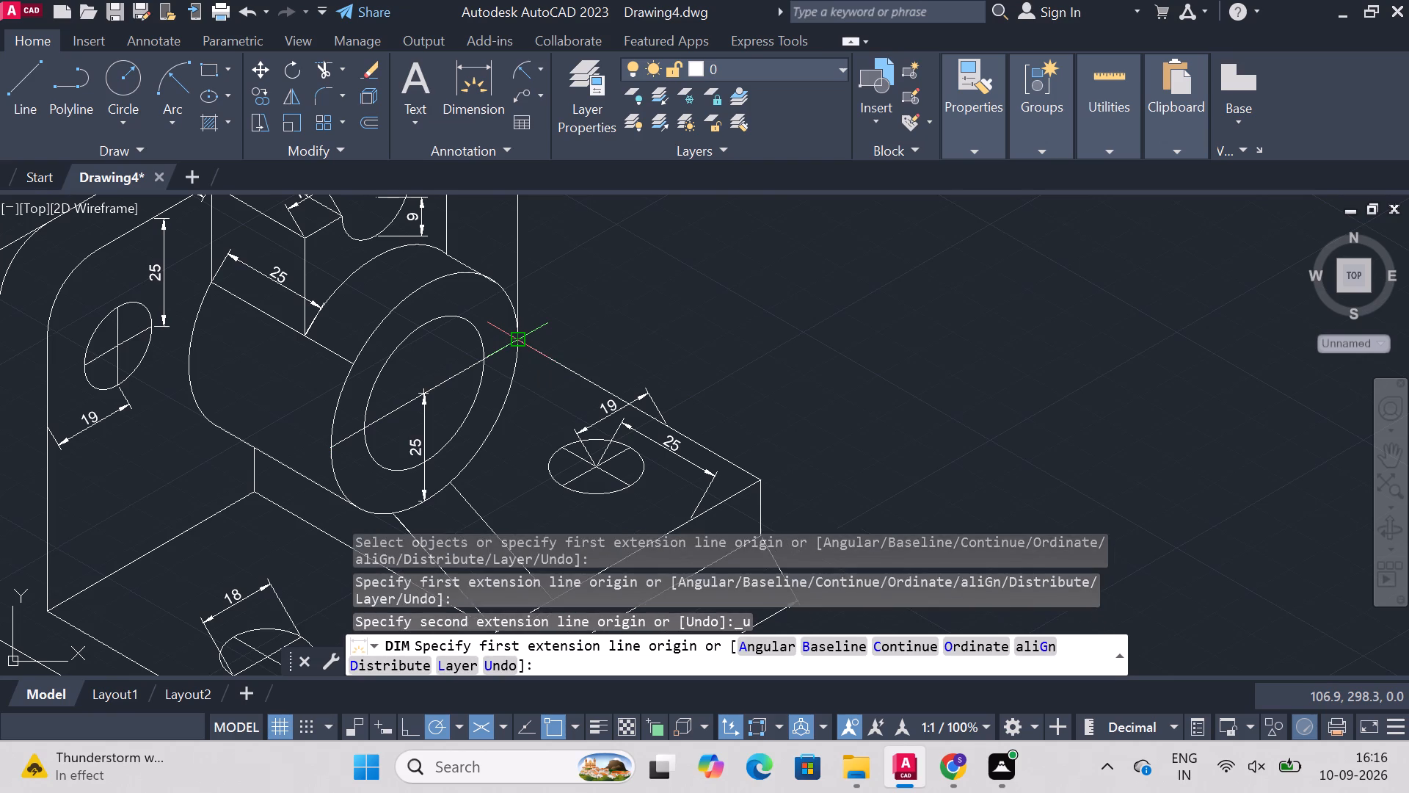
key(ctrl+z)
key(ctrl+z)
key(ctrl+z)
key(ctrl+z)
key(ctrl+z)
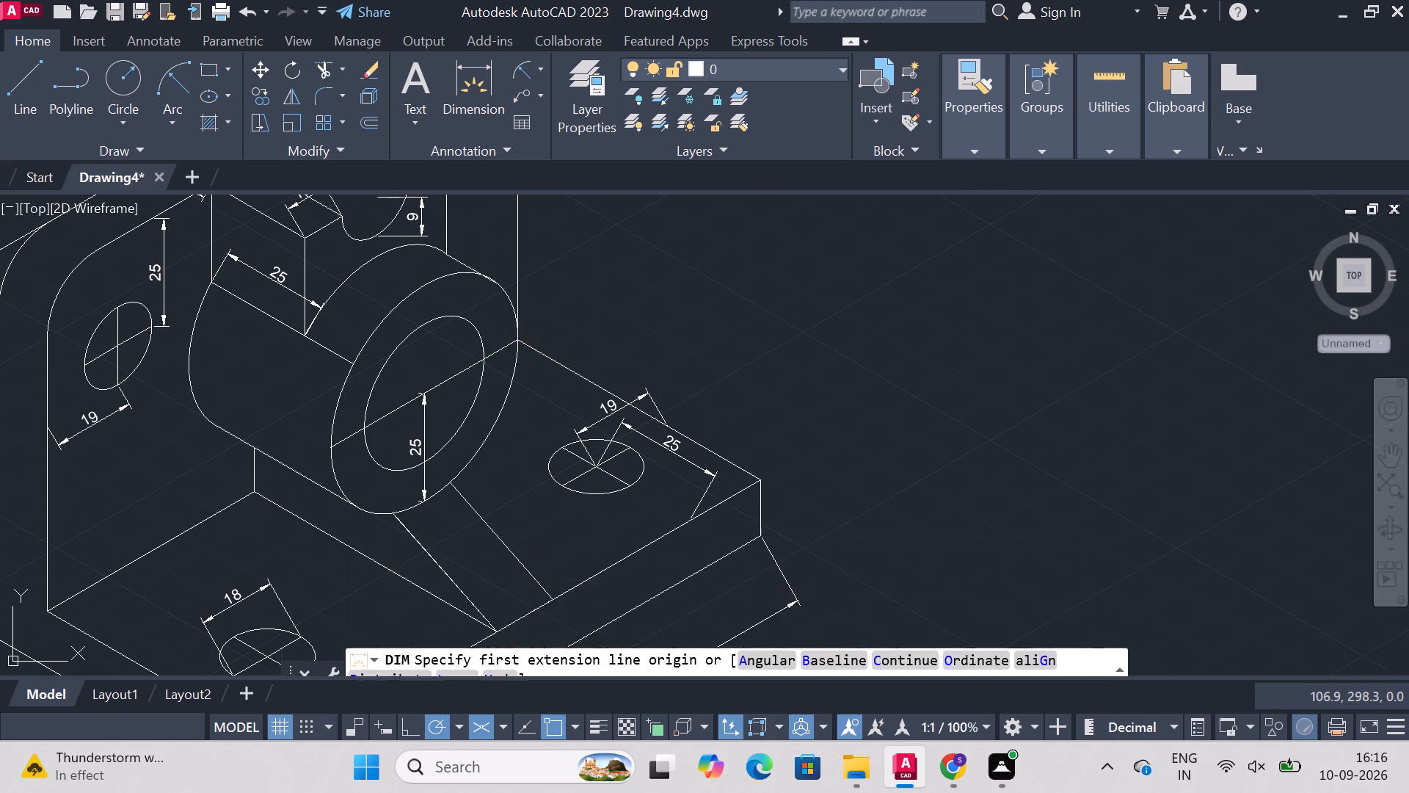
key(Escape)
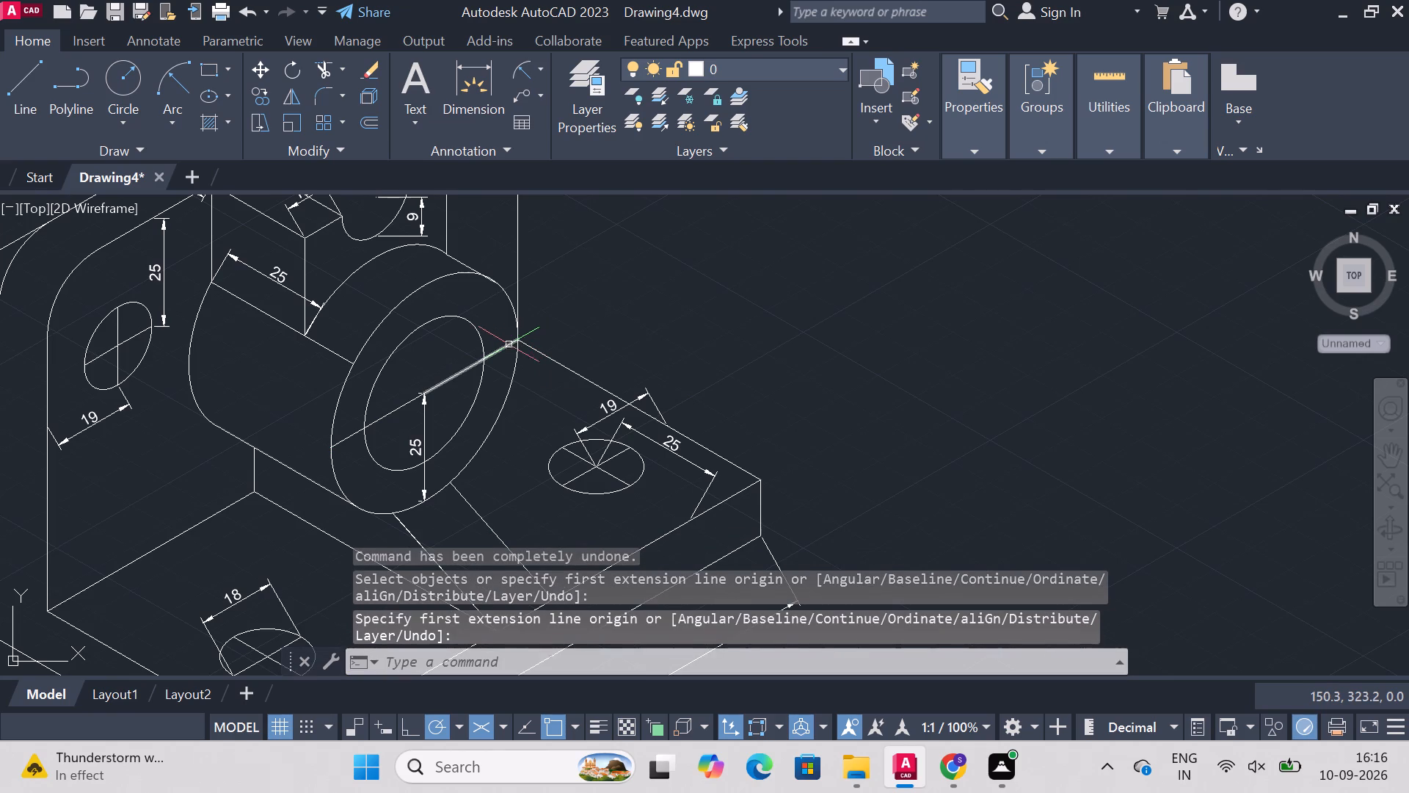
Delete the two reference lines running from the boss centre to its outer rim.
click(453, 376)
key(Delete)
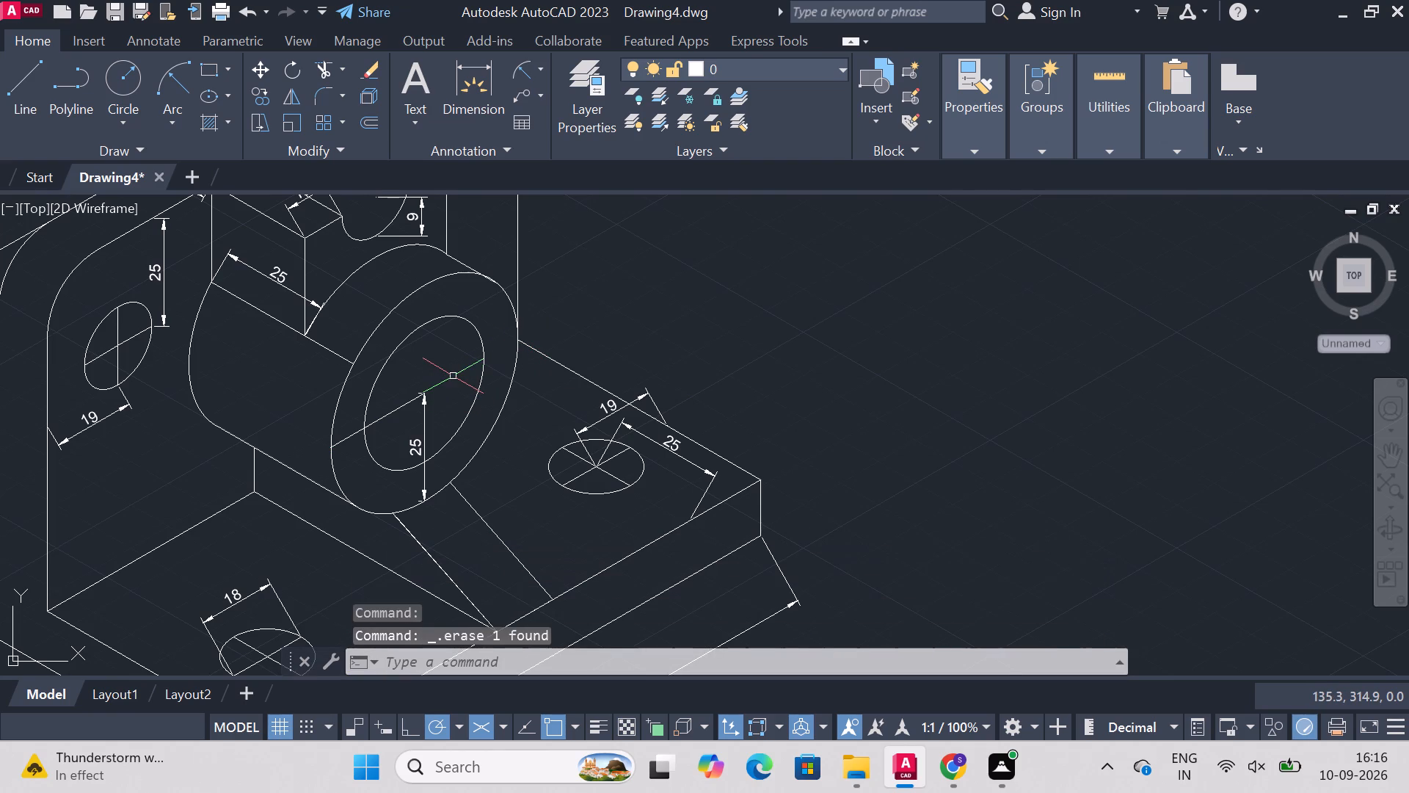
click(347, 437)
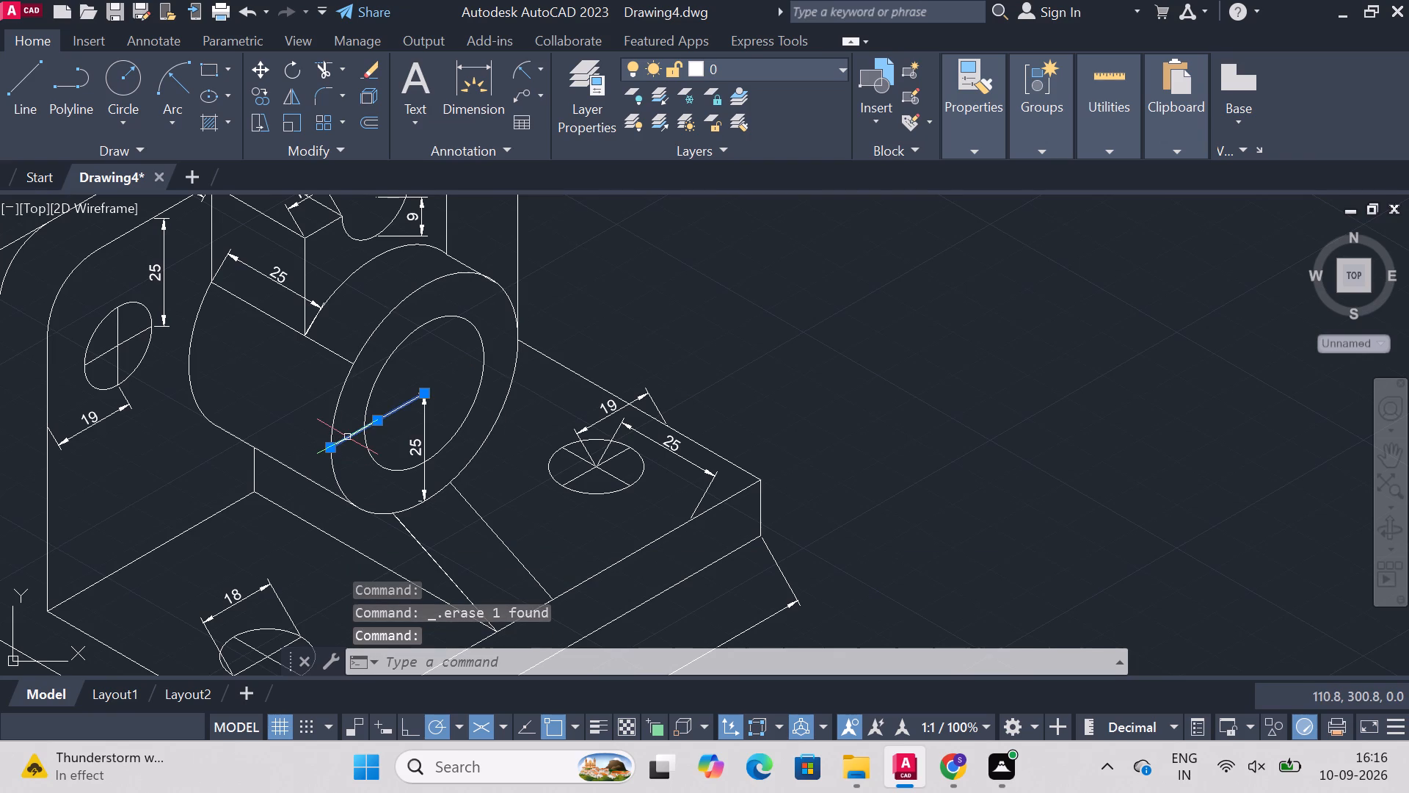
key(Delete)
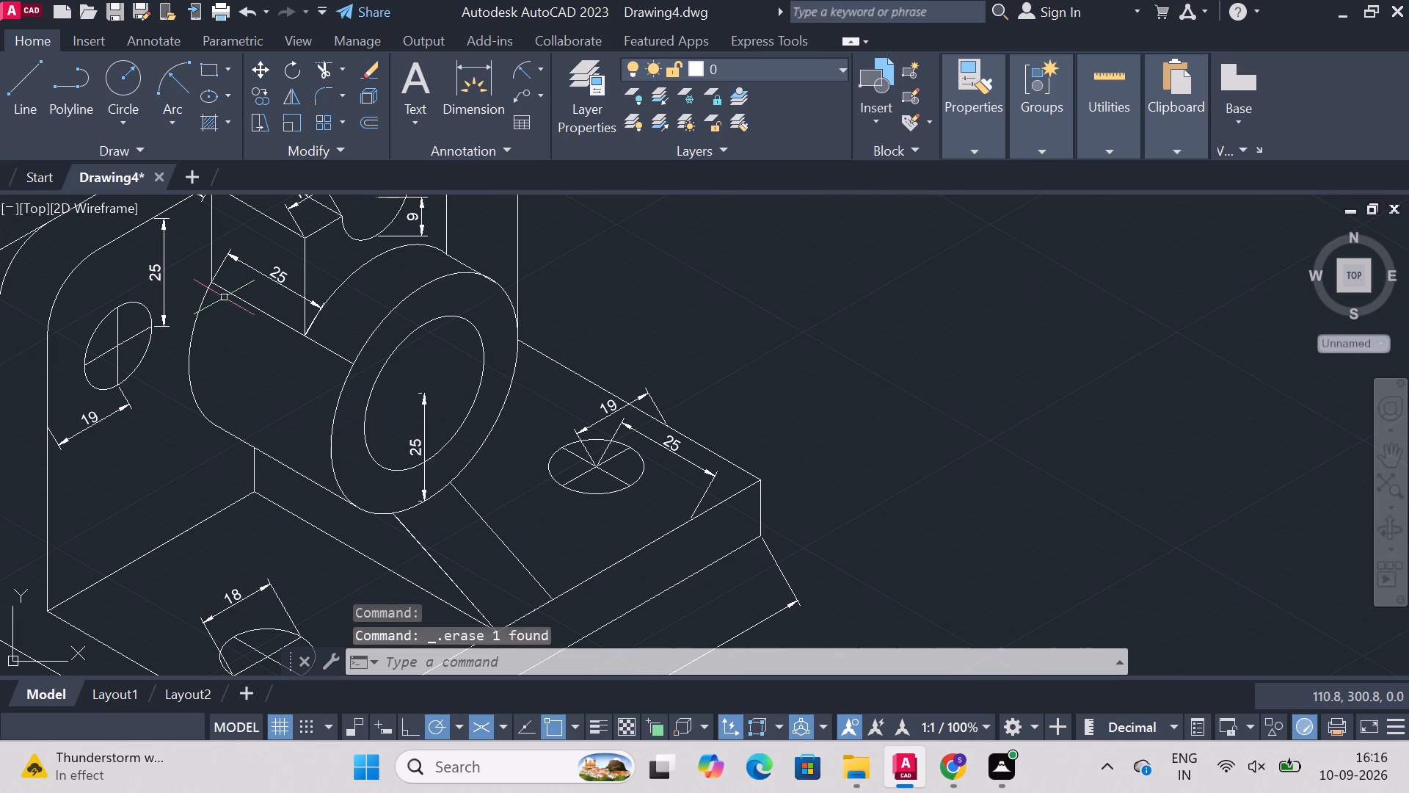
Draw two reference lines from the boss centre to opposite points on the inner bore's rim, parallel to the plate's long edge.
click(33, 81)
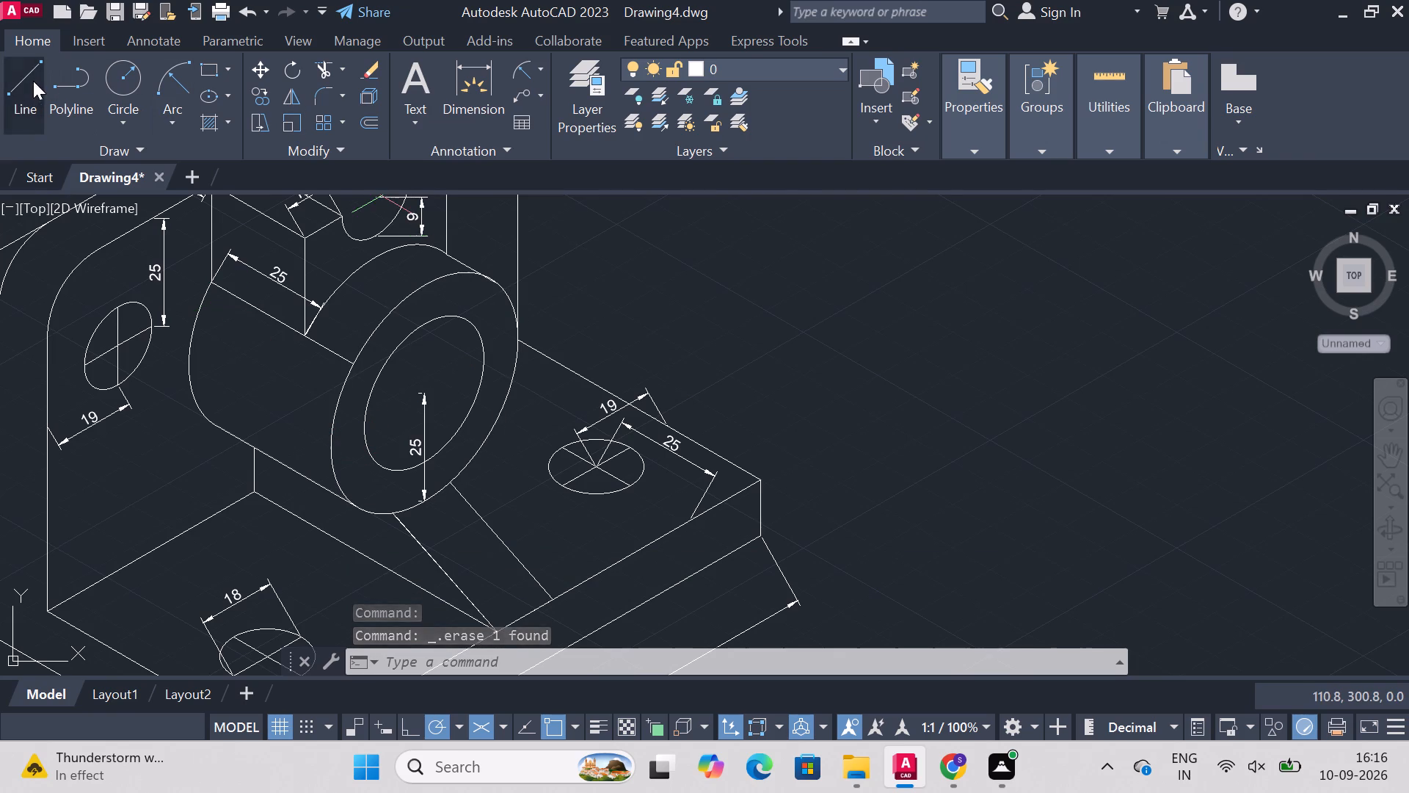
click(430, 391)
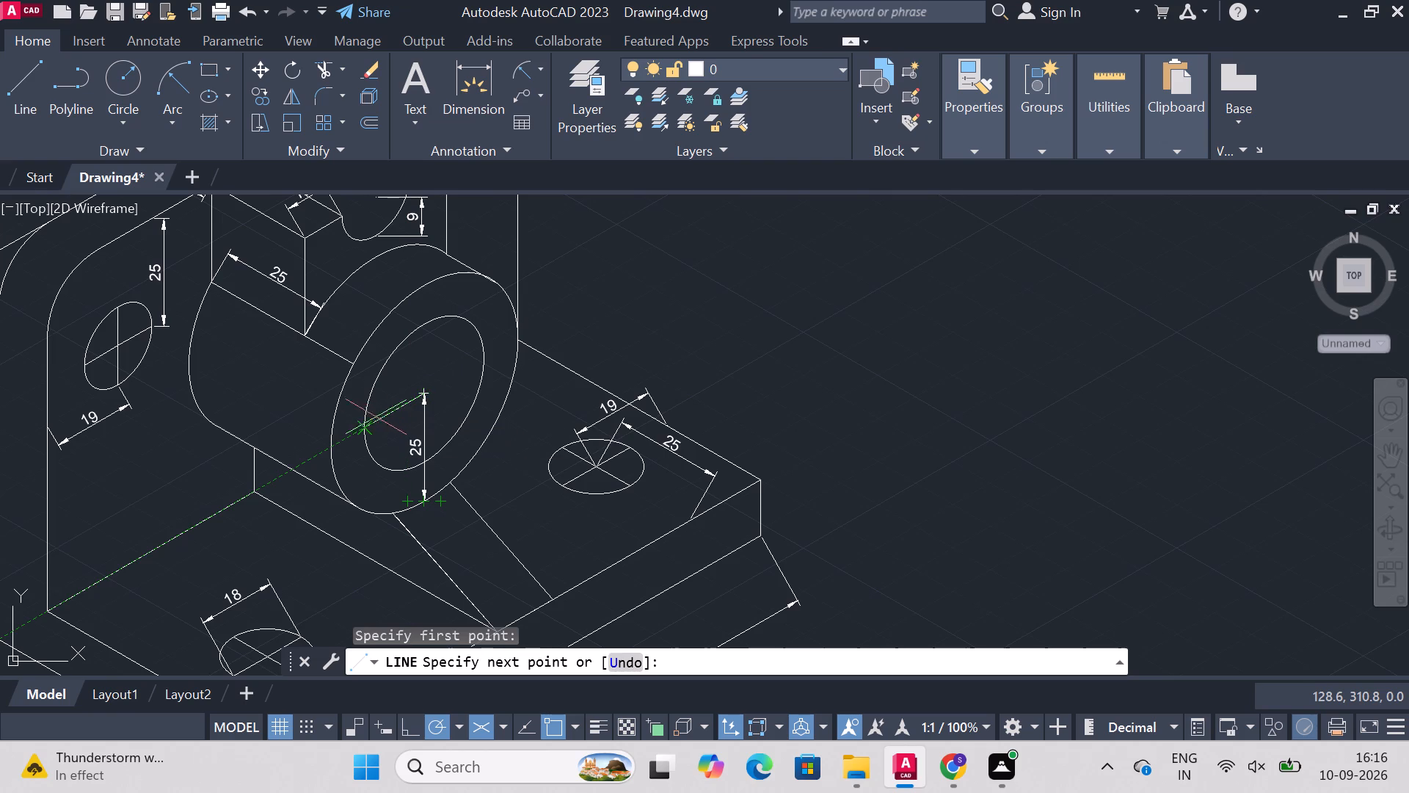
click(369, 424)
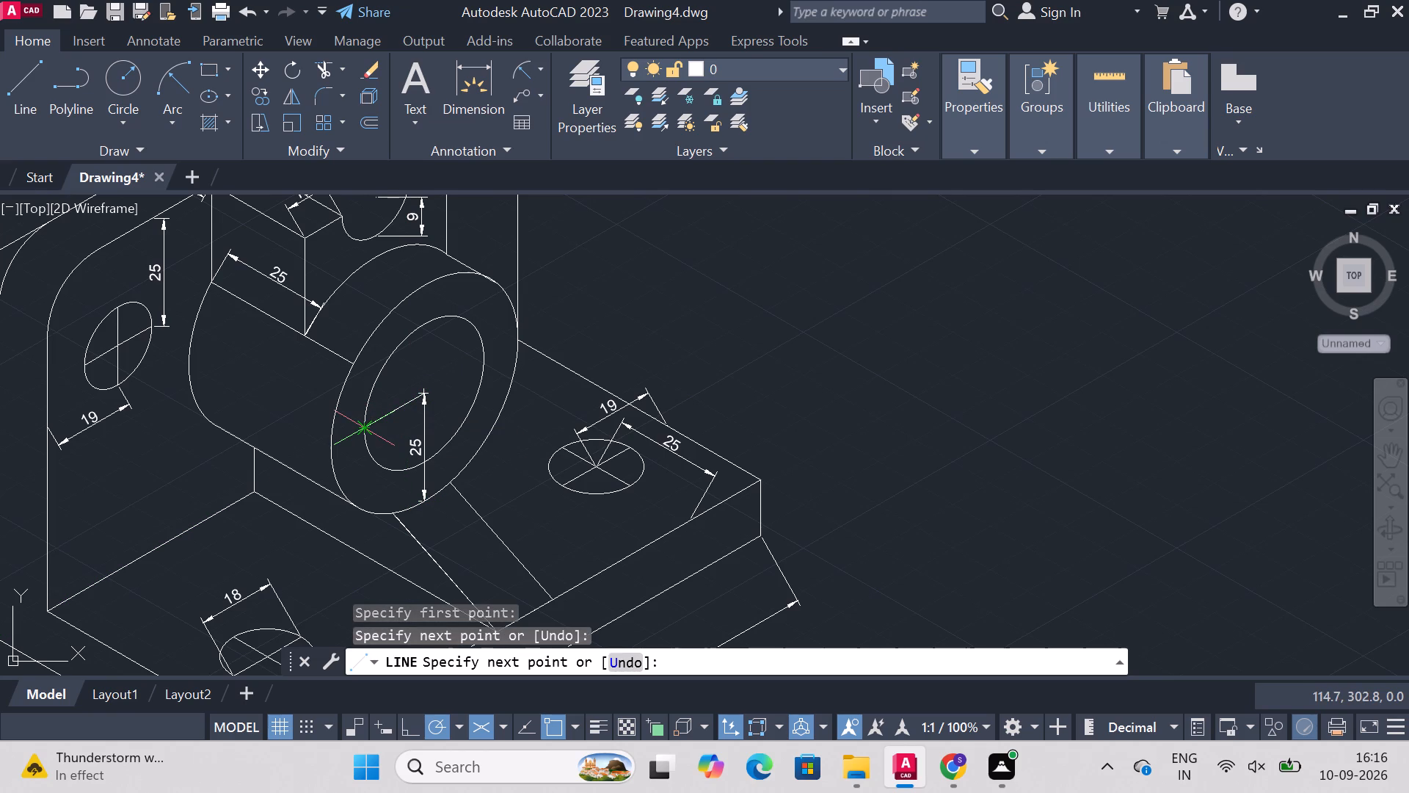
key(Escape)
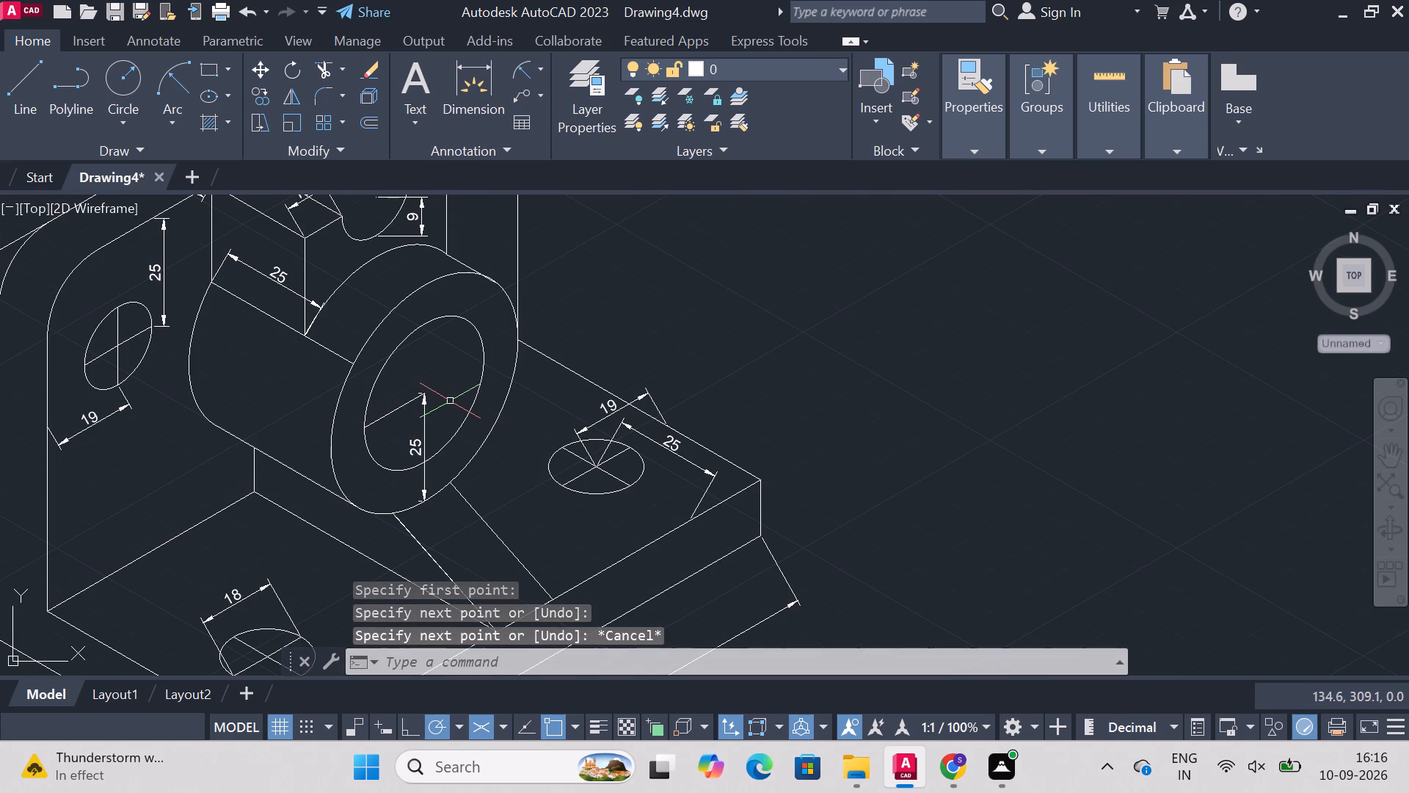
text(line)
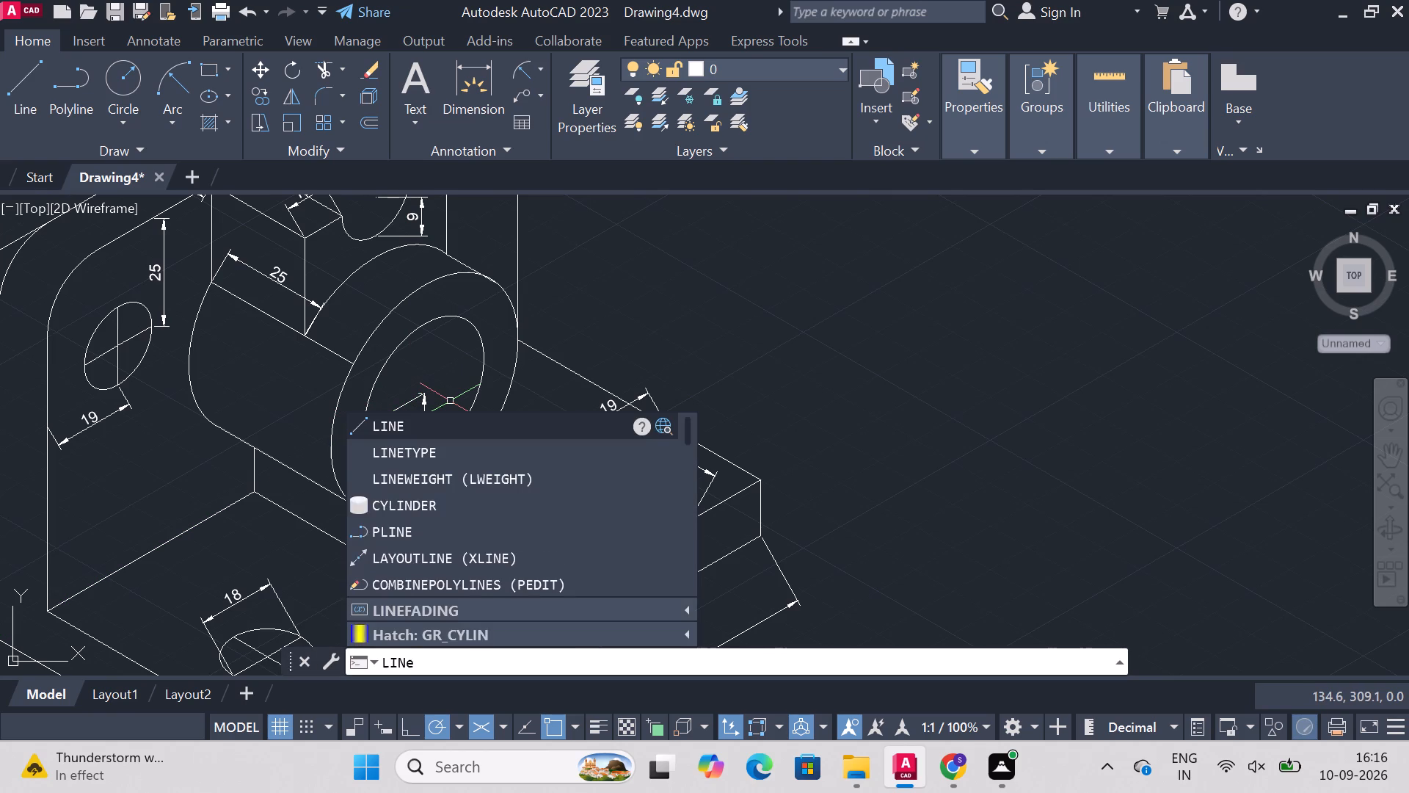
key(Return)
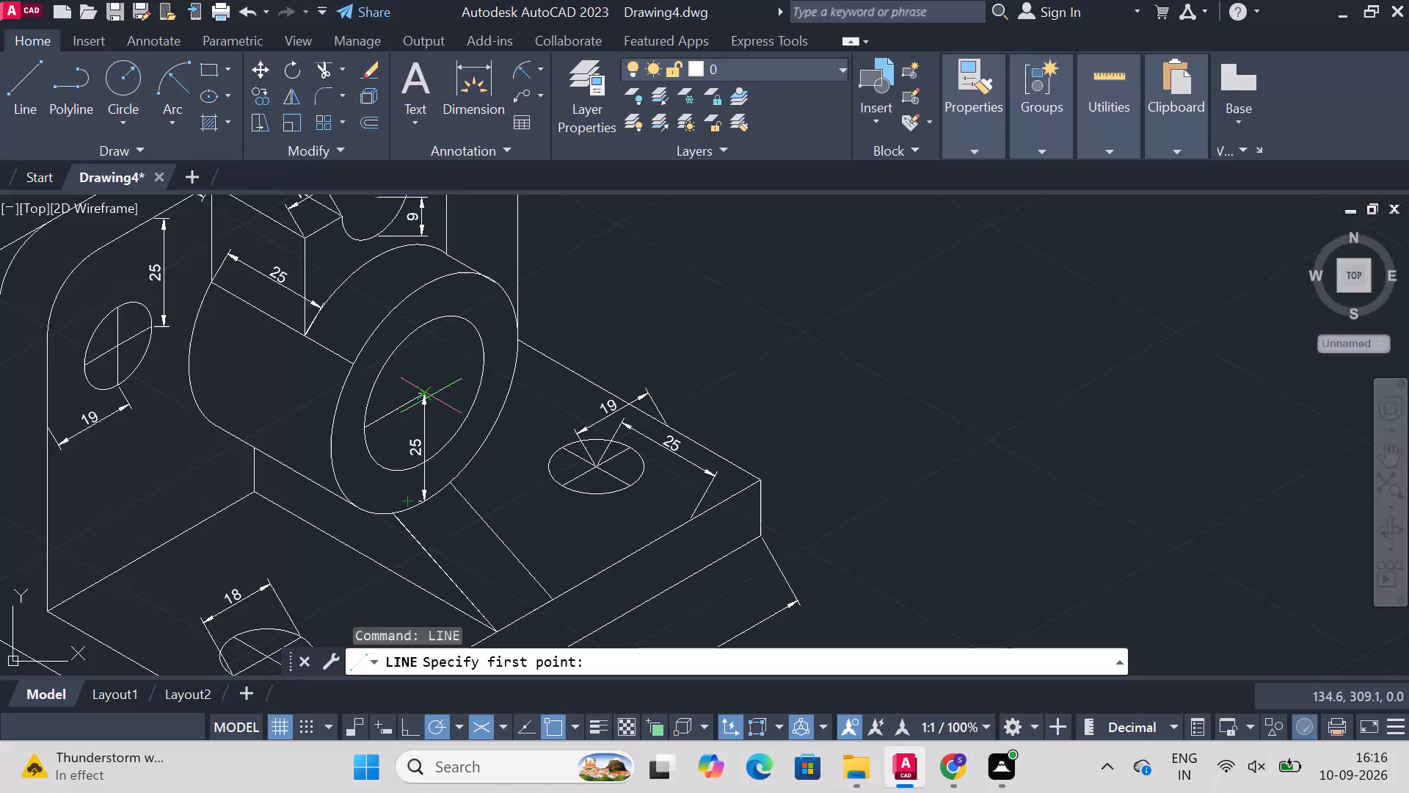
click(425, 396)
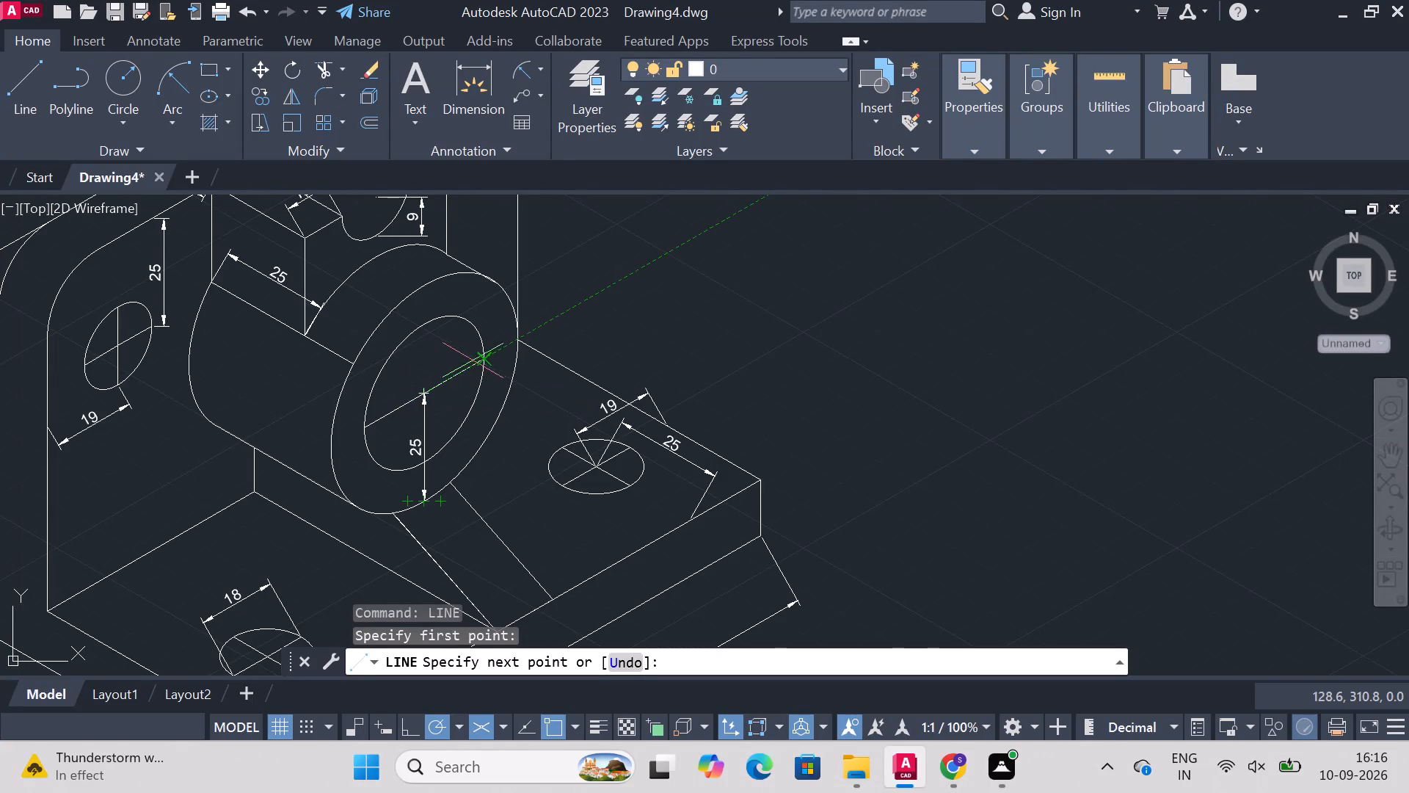
click(482, 355)
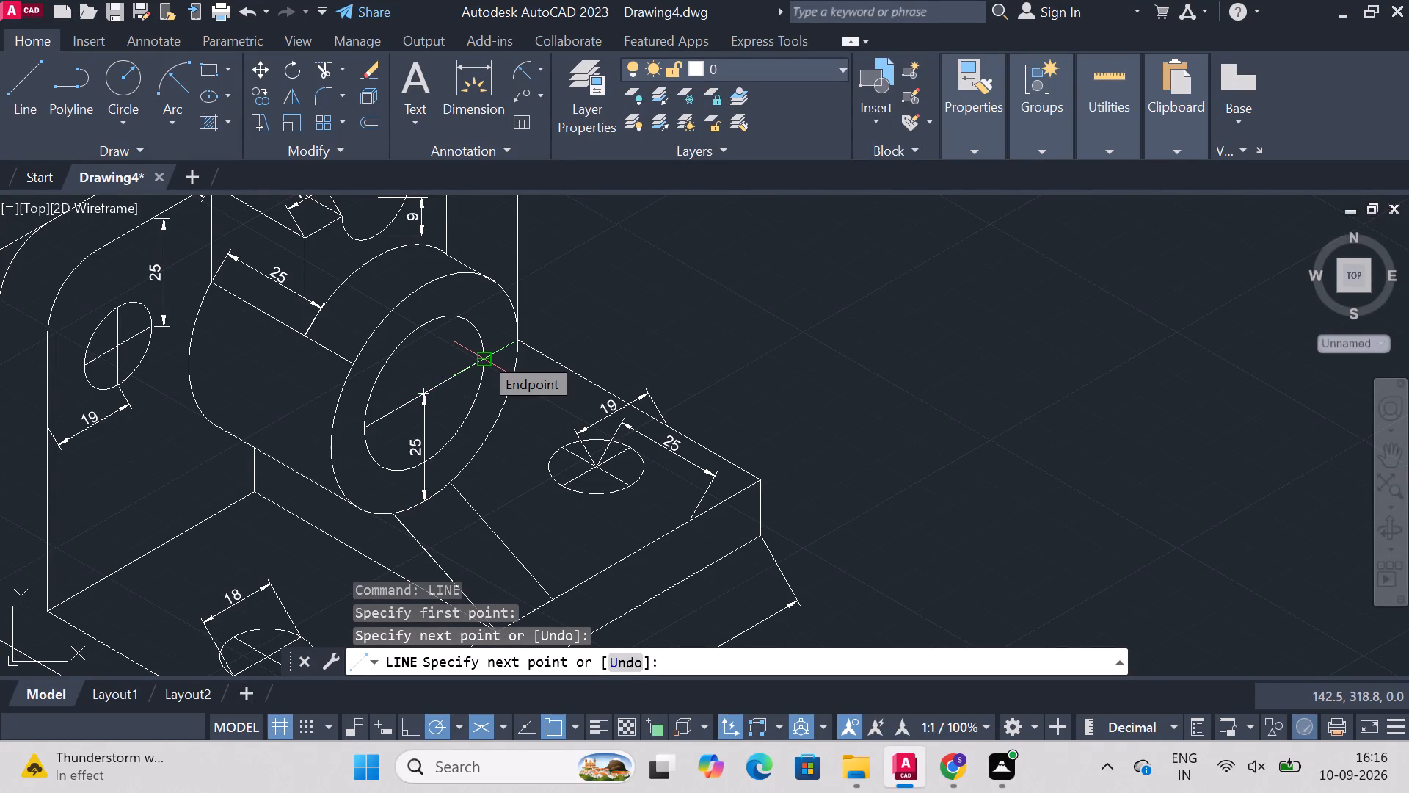
Dimension the boss's inner bore diameter between the reference lines' two rim endpoints, placing the dimension just above those lines.
key(Escape)
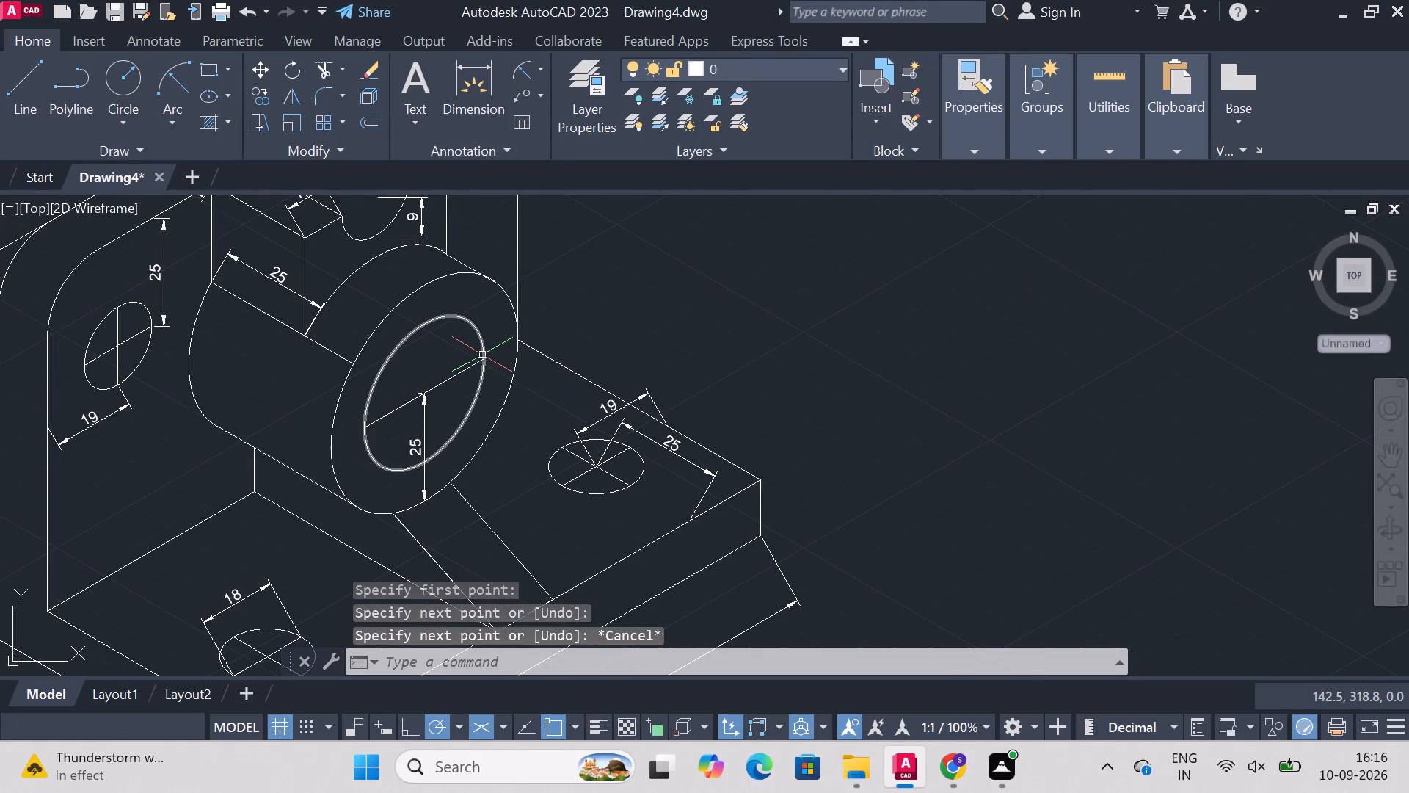
click(451, 85)
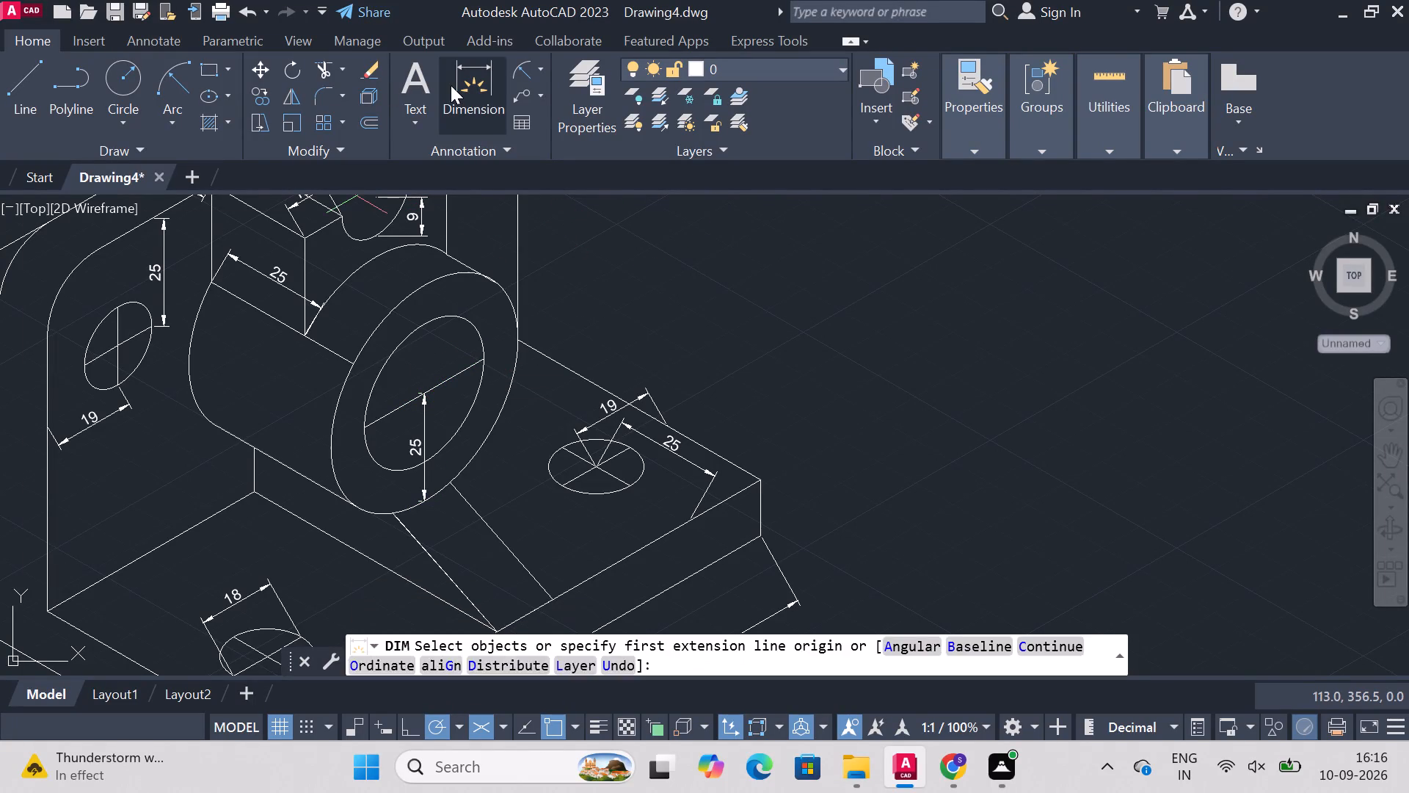
click(368, 425)
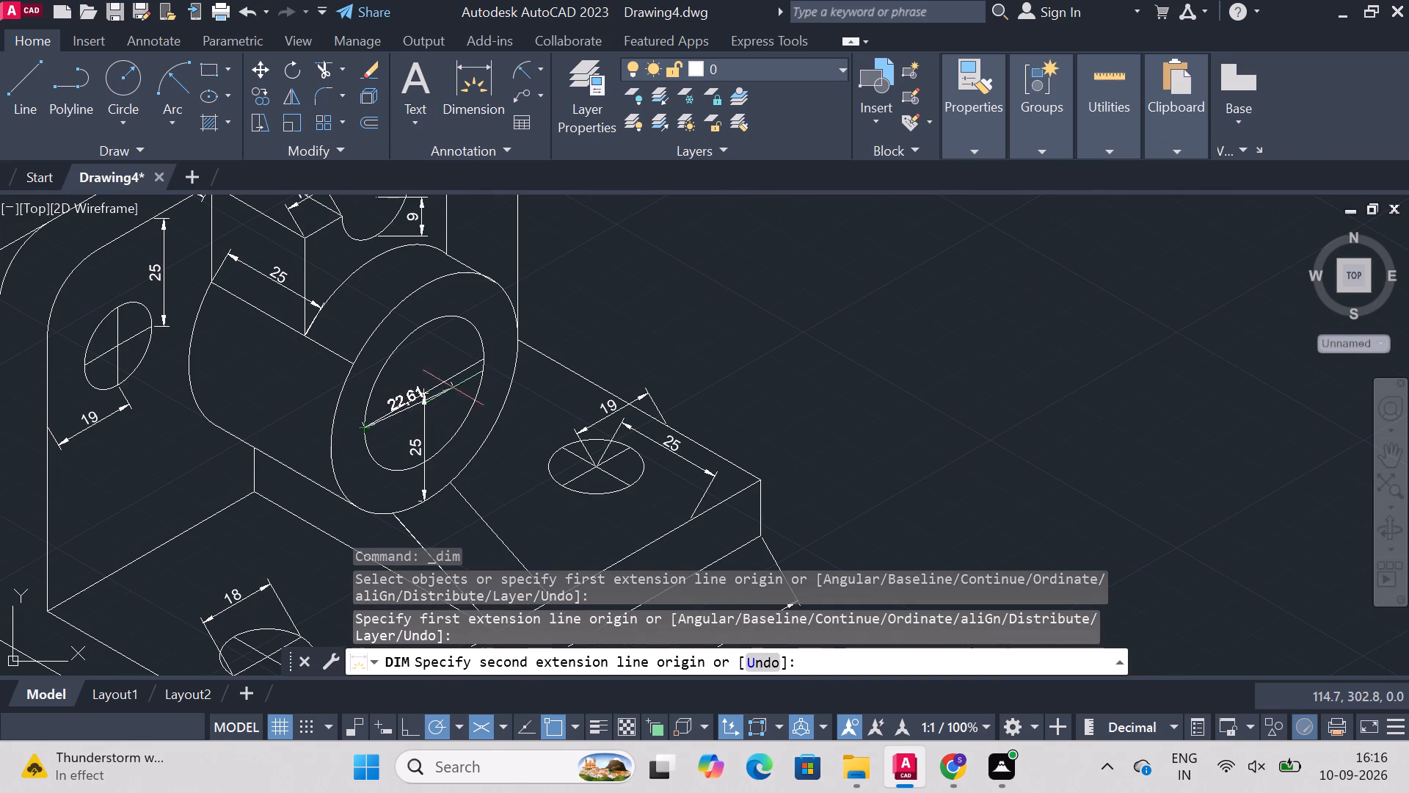
click(482, 364)
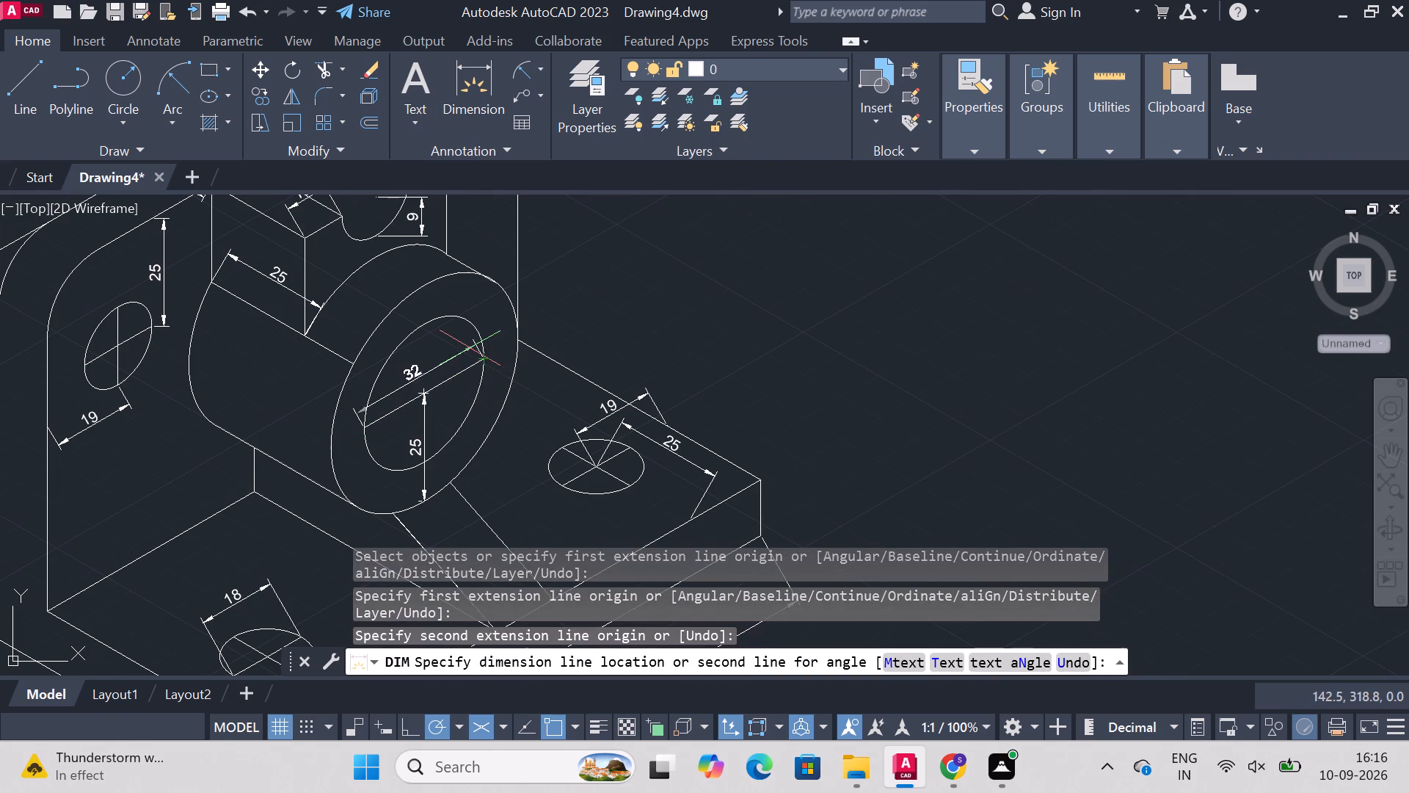
click(473, 348)
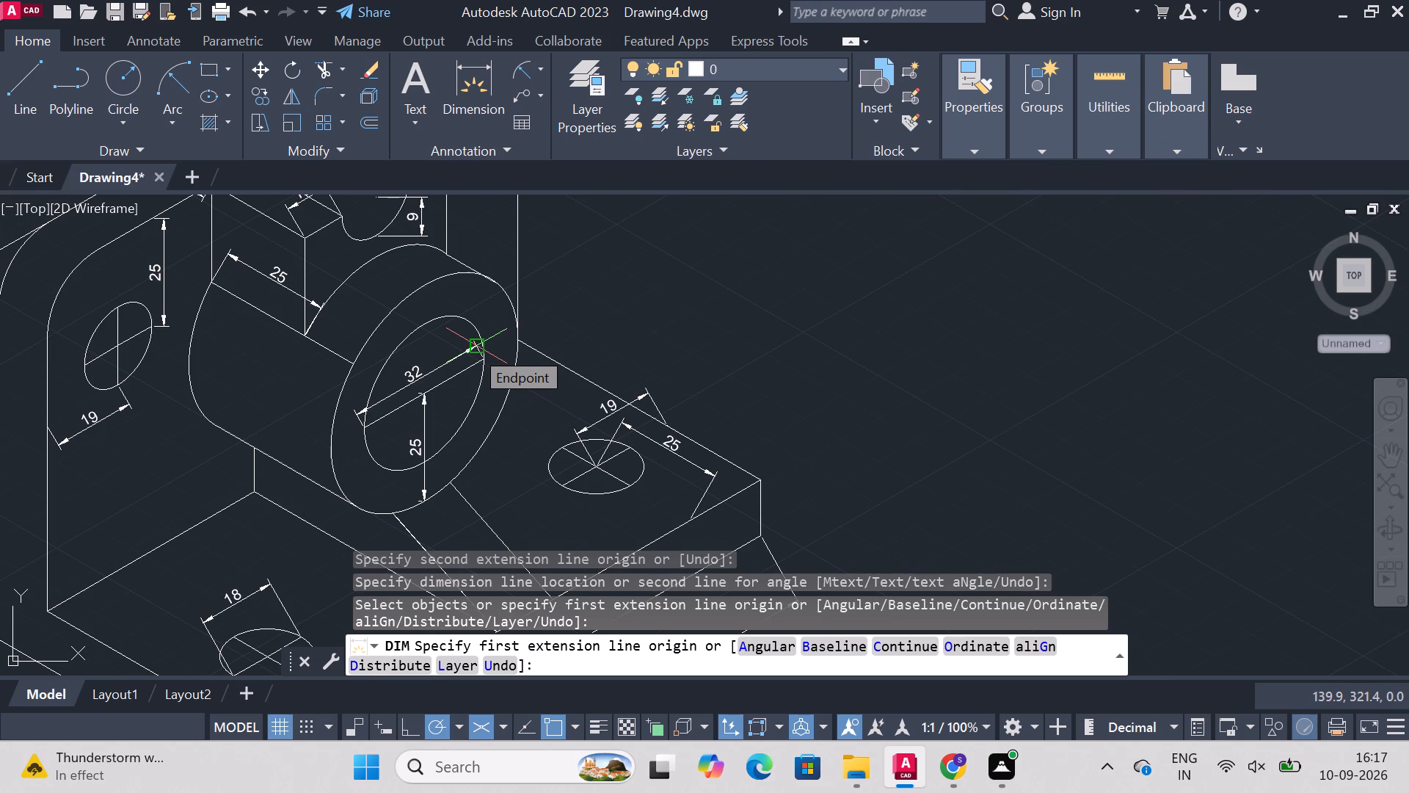
key(Escape)
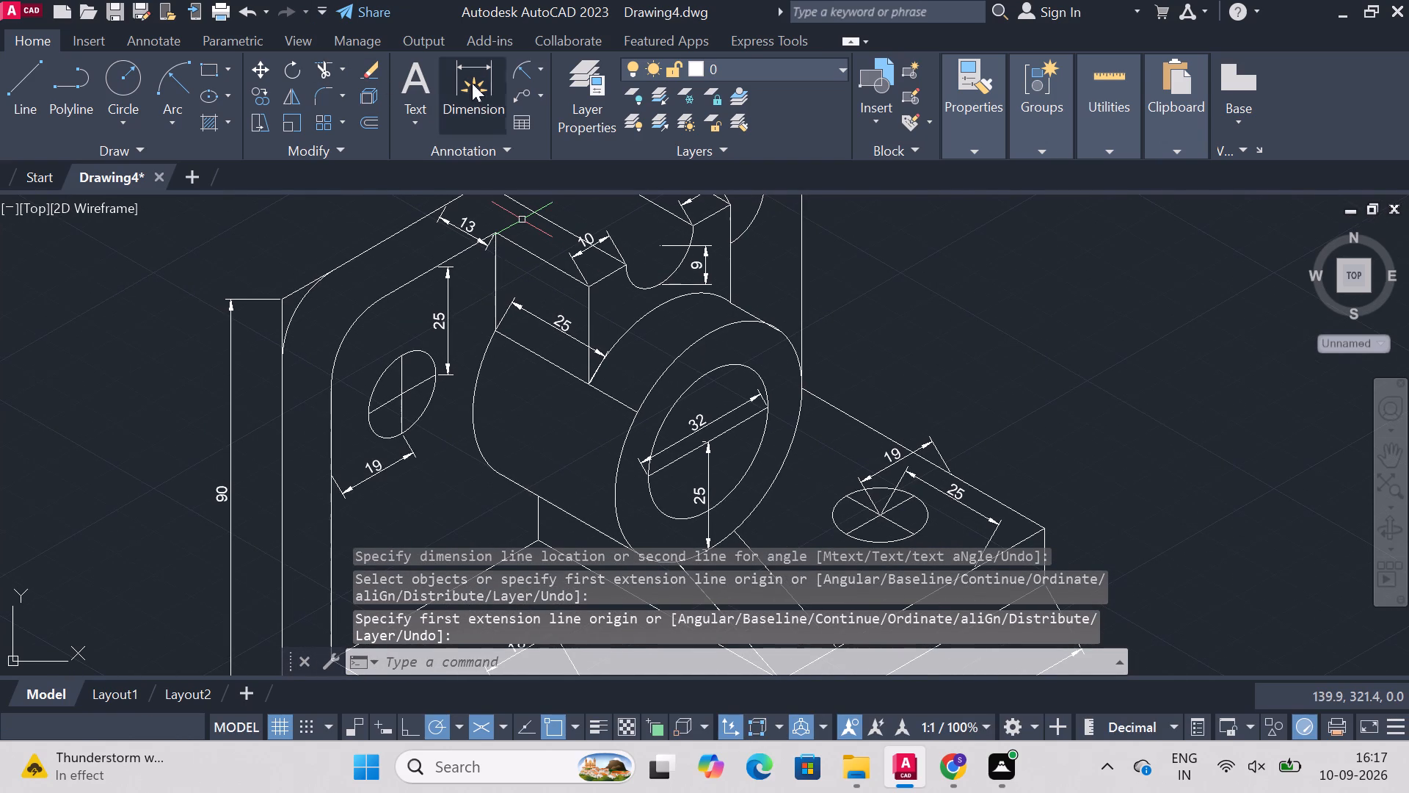
Add a radius dimension to the front rounded corner of the upright beside its hole, placing the text outside the upright.
click(522, 68)
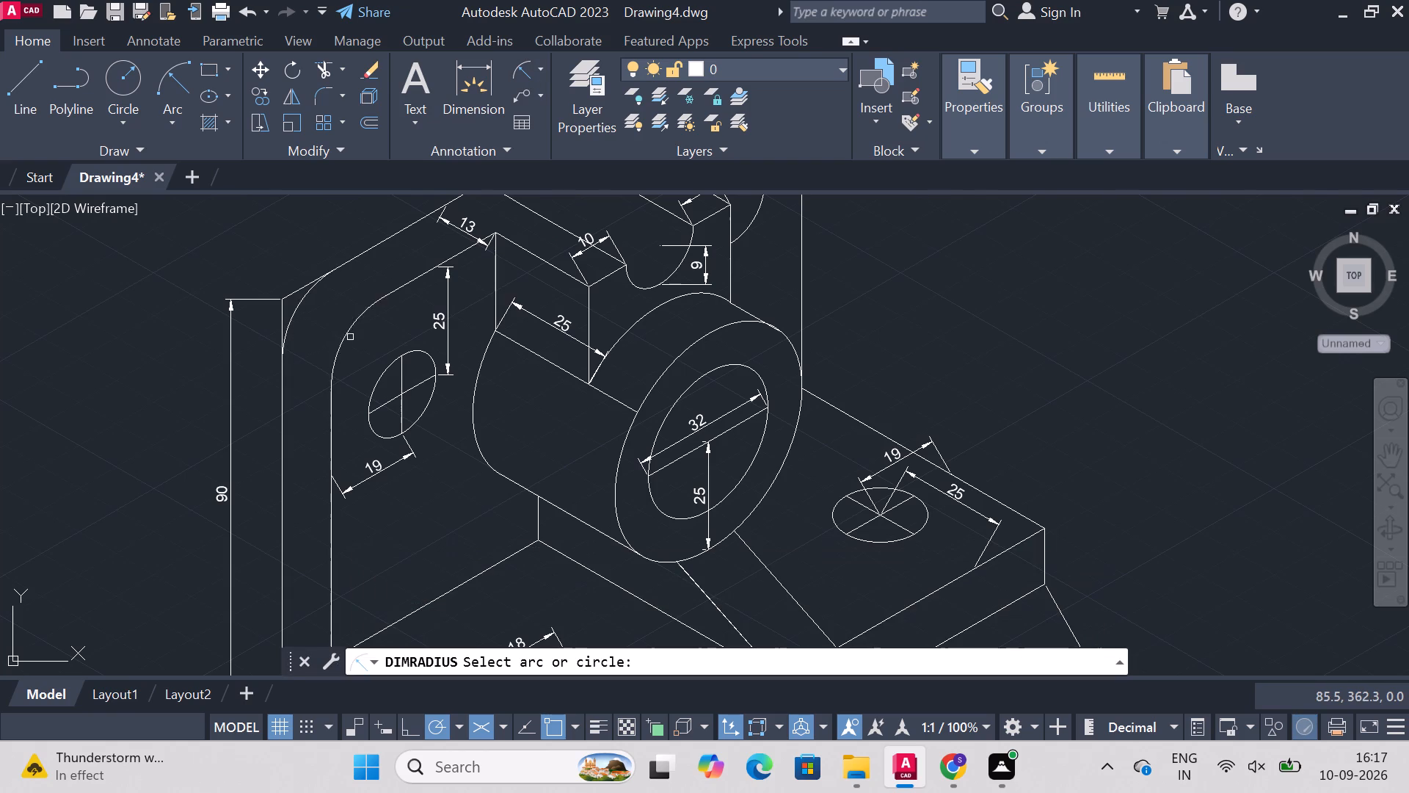
click(344, 335)
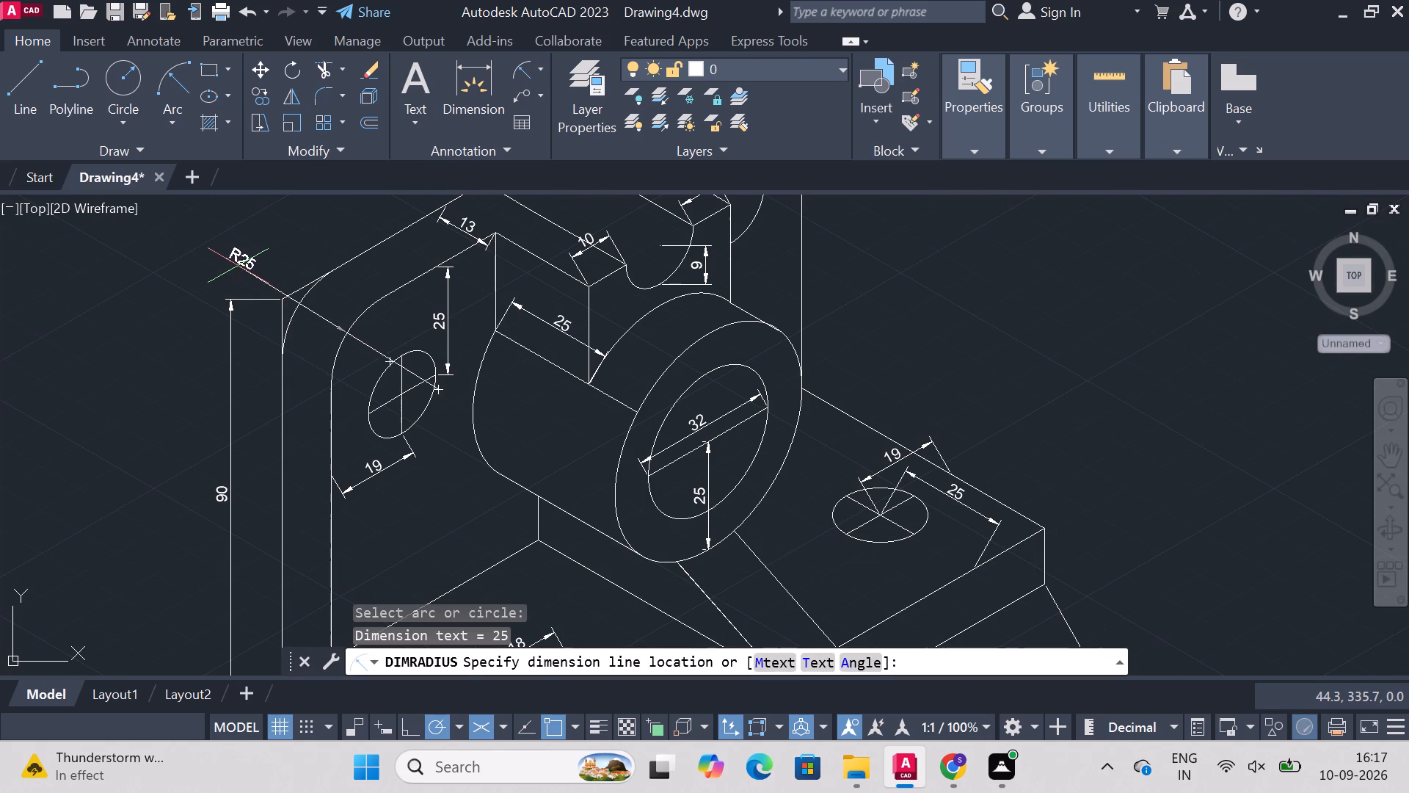
click(239, 254)
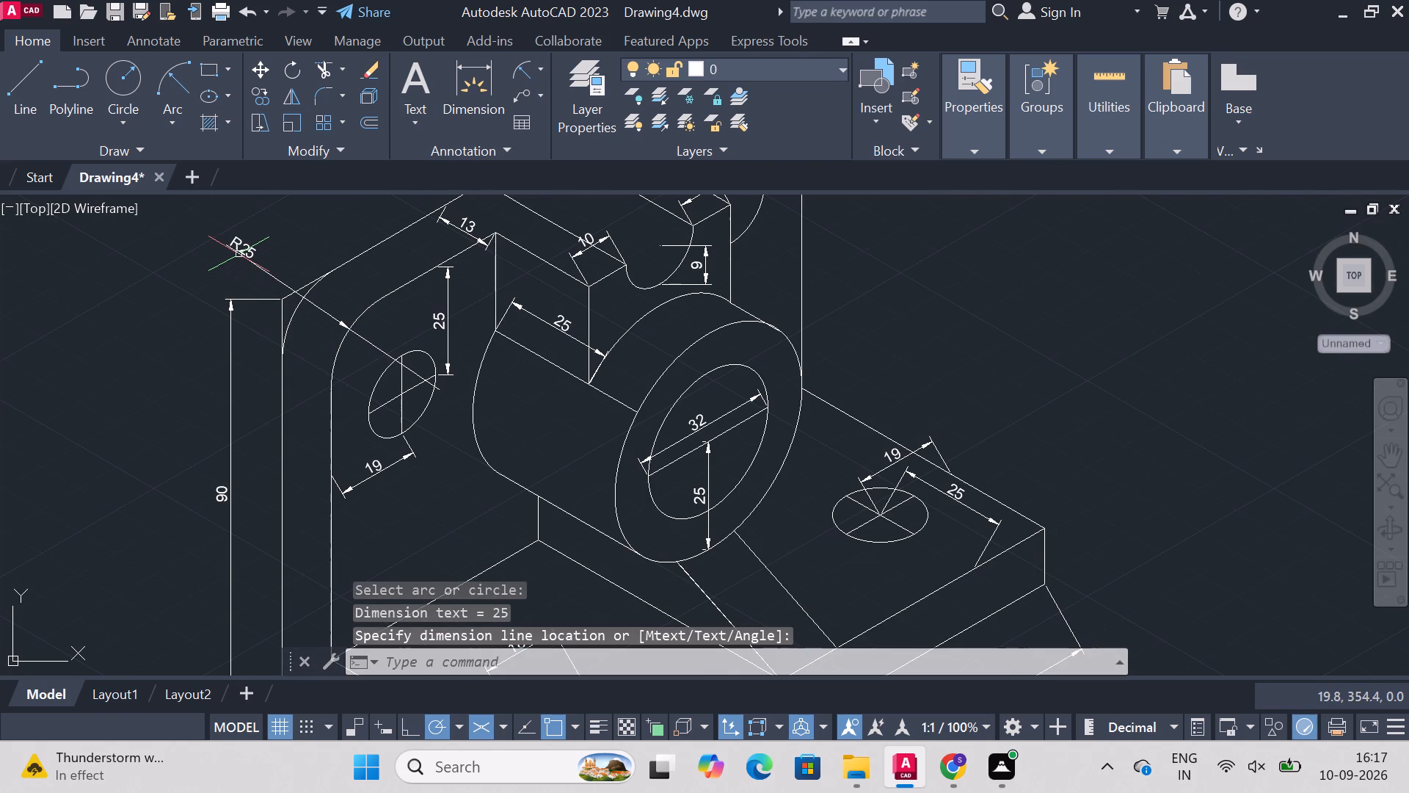
key(Escape)
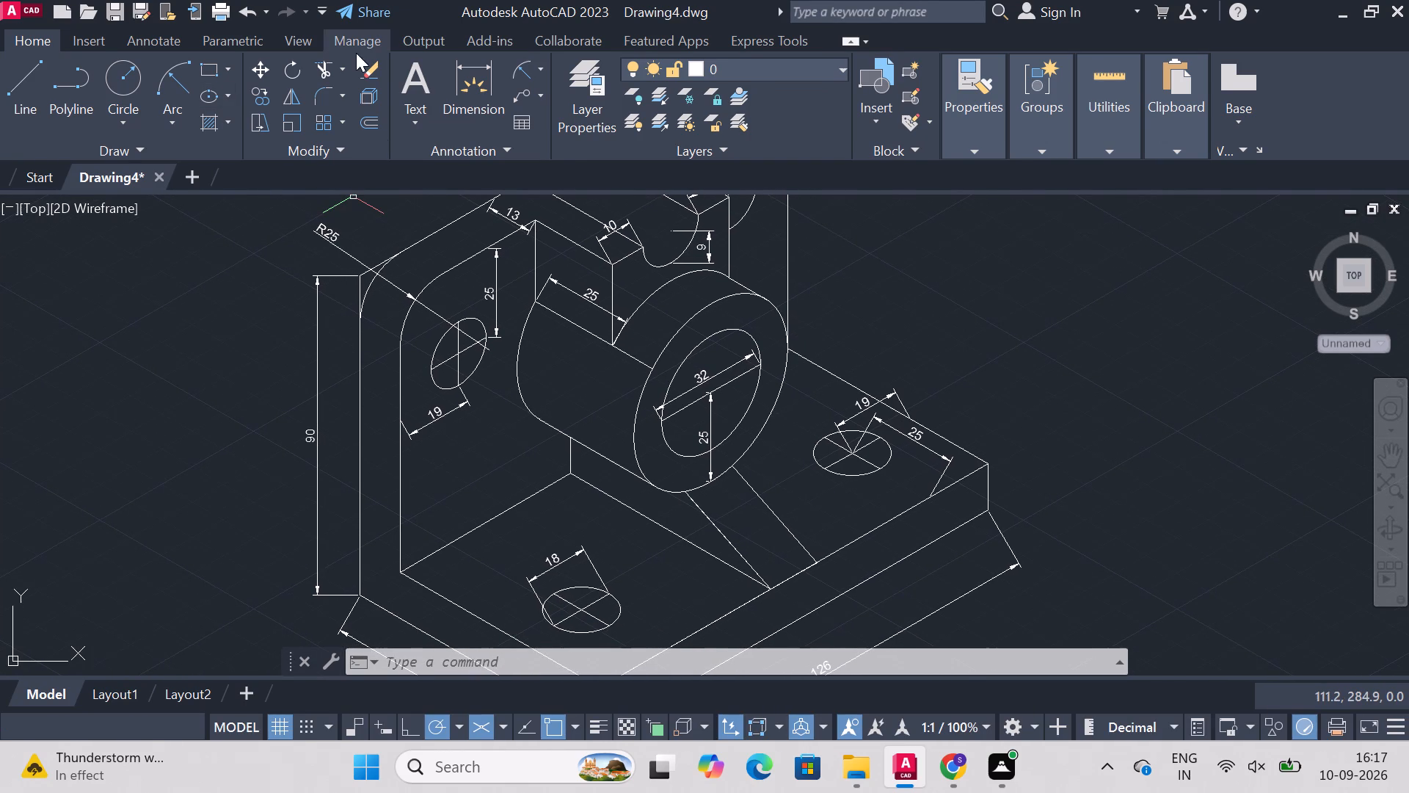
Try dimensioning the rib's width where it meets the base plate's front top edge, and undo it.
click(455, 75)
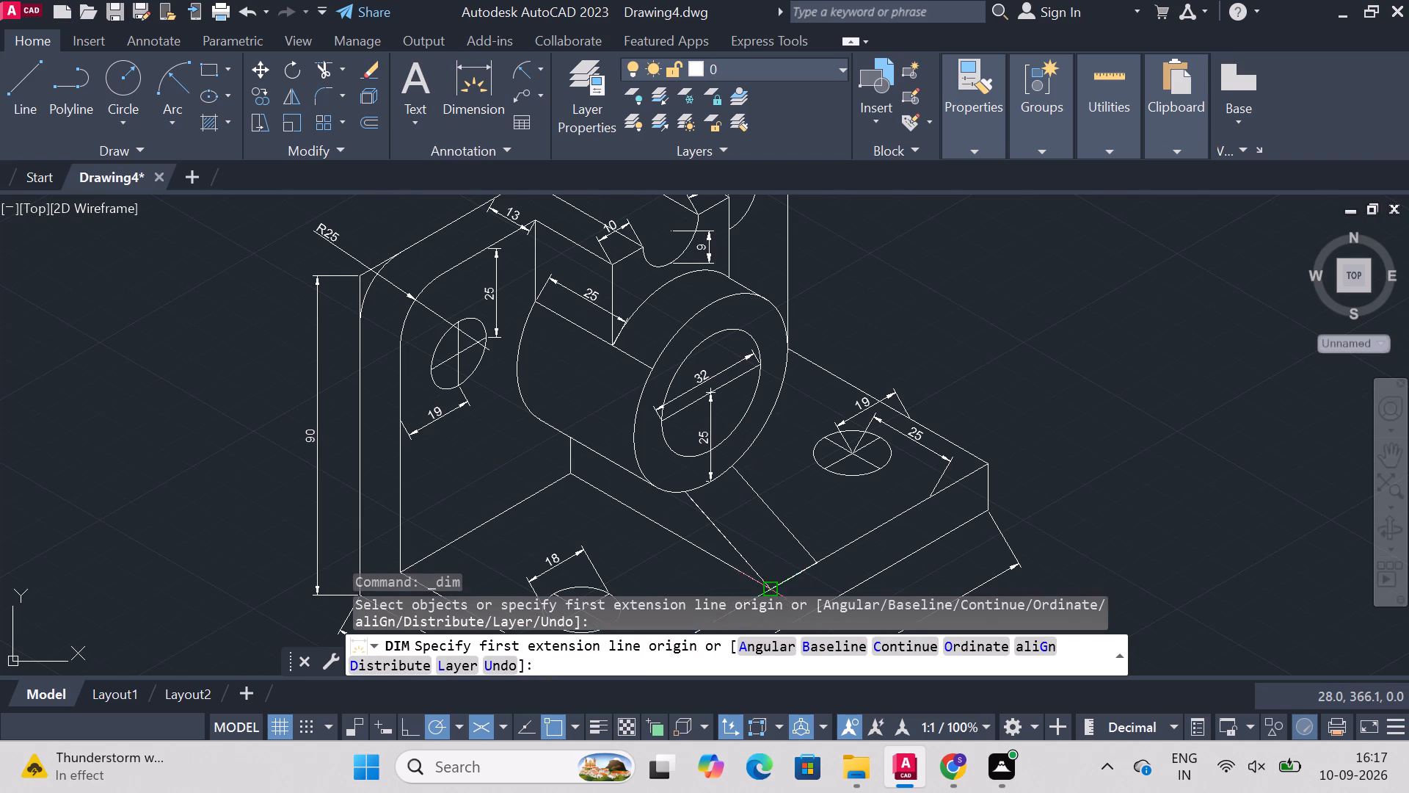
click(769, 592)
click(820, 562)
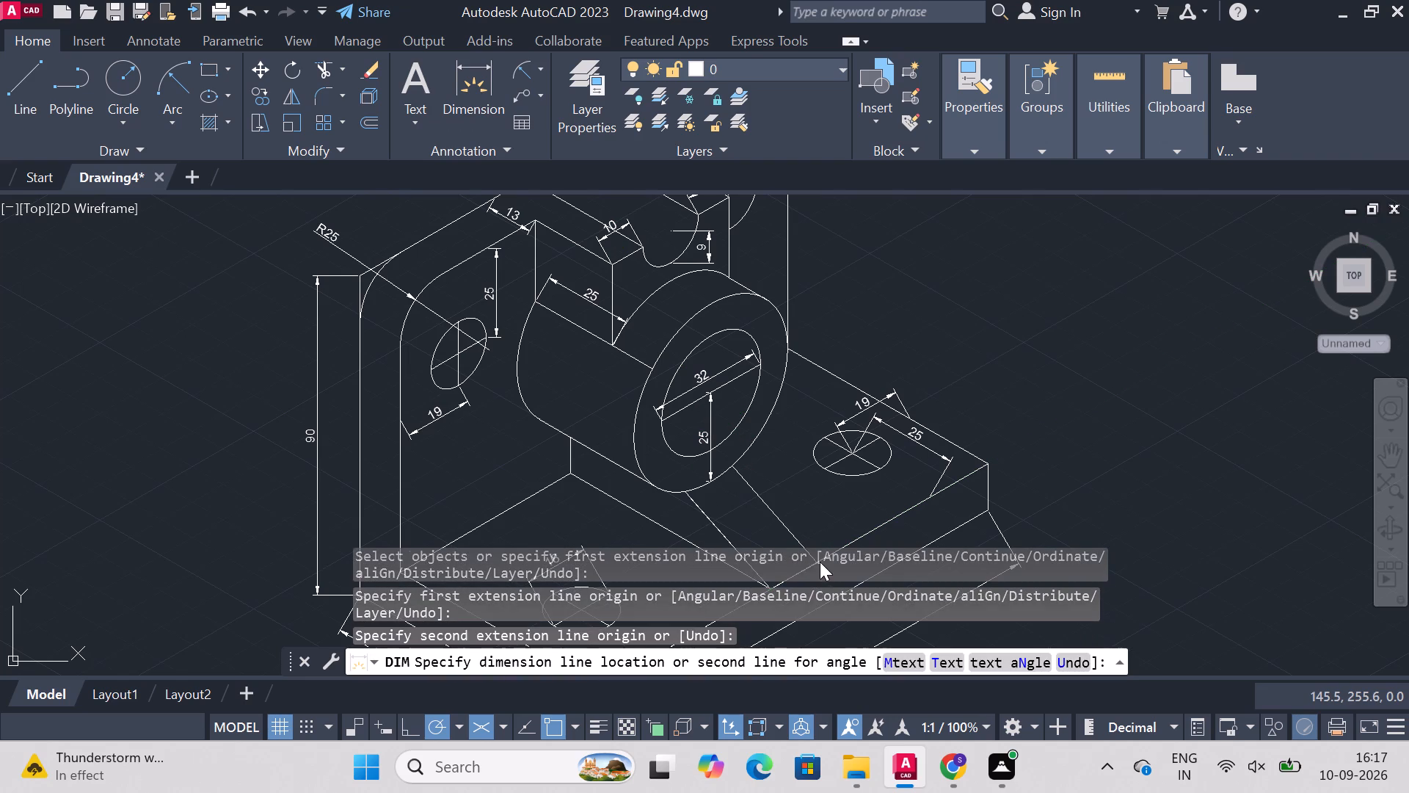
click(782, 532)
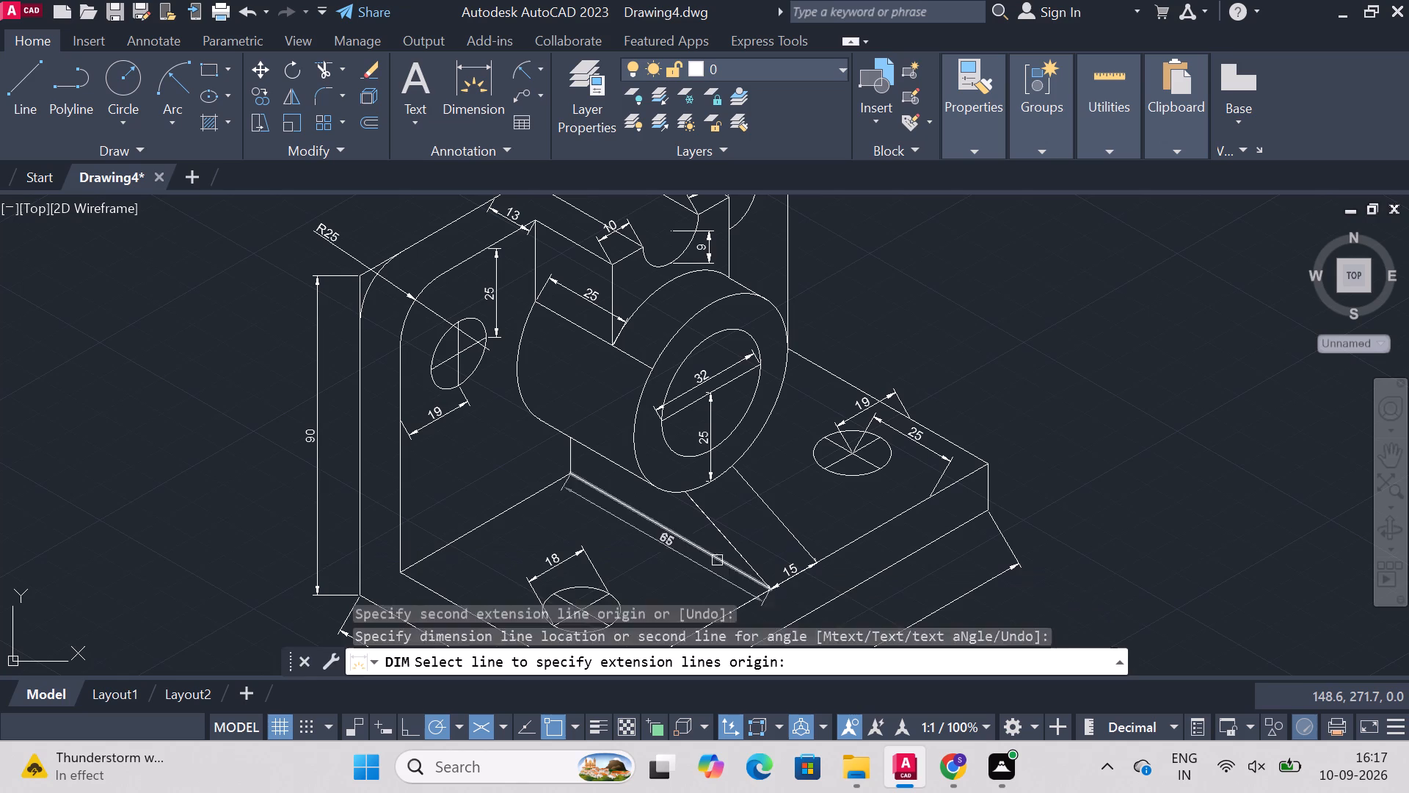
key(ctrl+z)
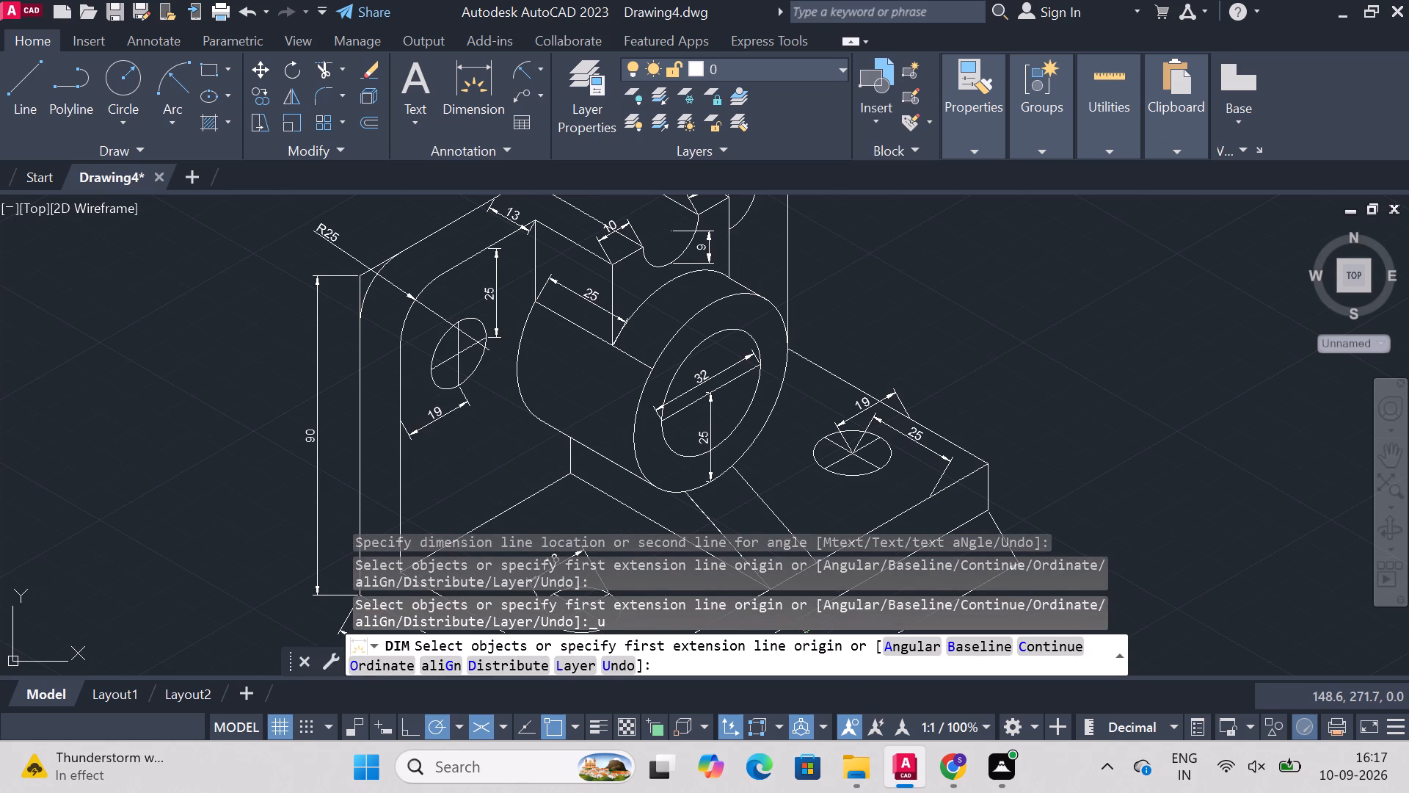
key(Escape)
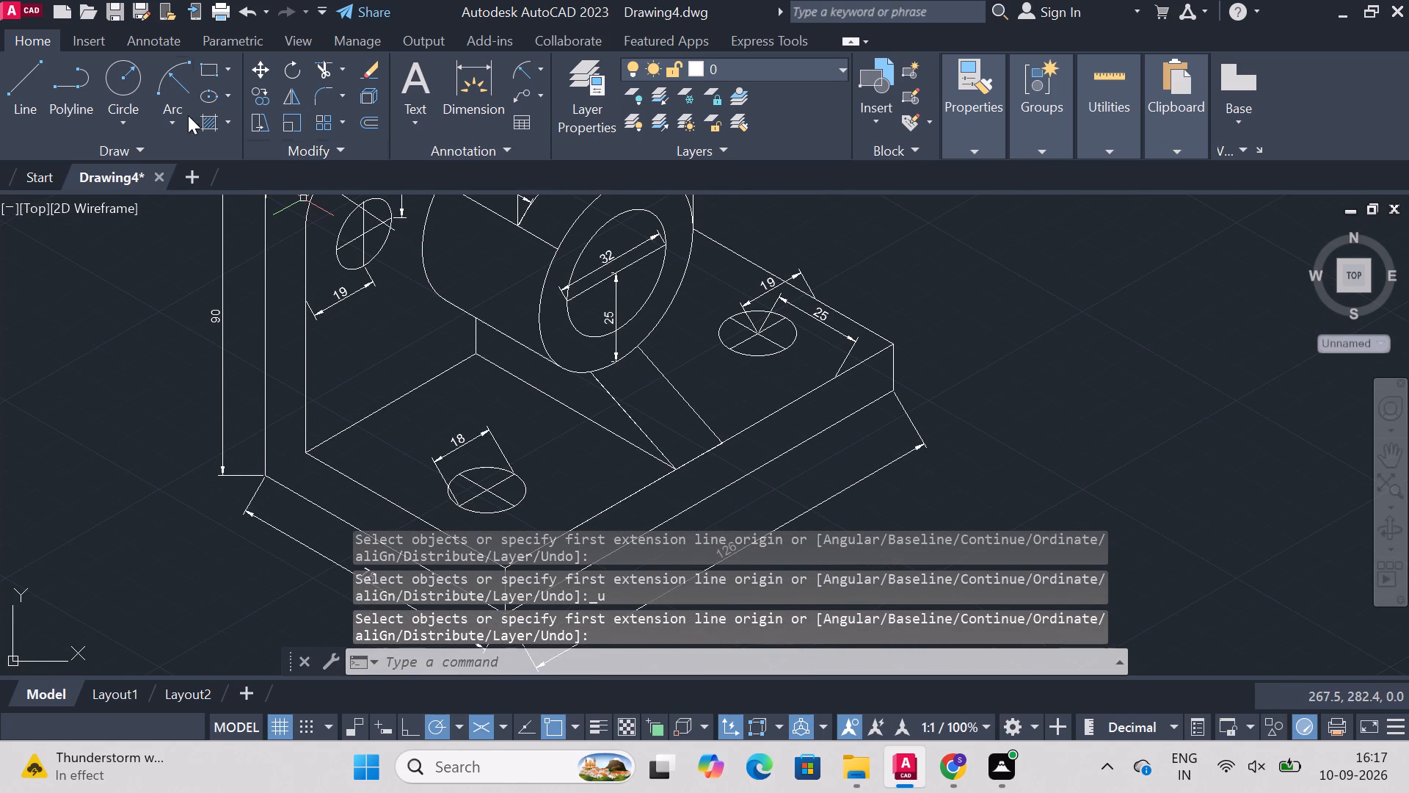
Dimension the rib's width at the base plate's front top edge, offsetting the dimension line inward over the rib.
click(466, 79)
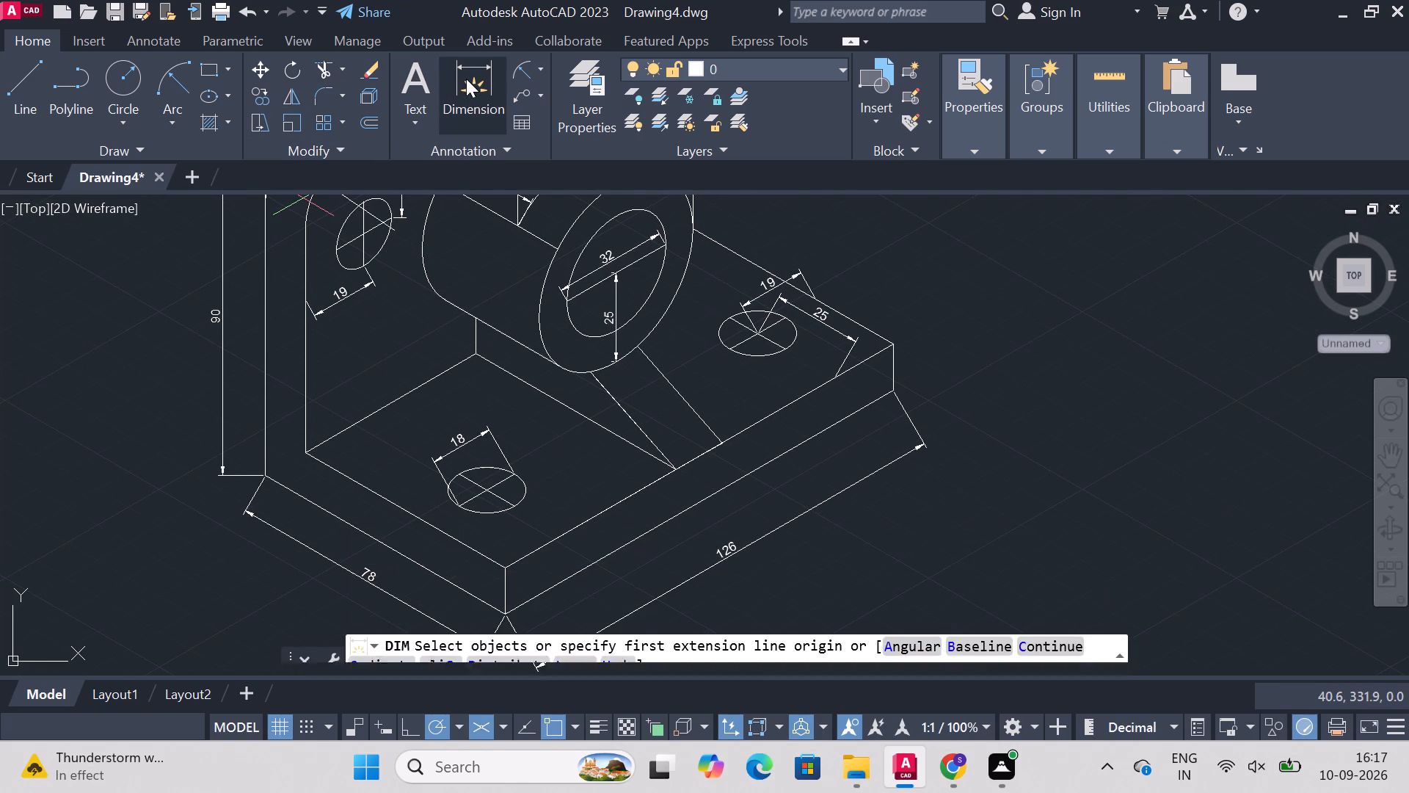
click(676, 471)
click(723, 446)
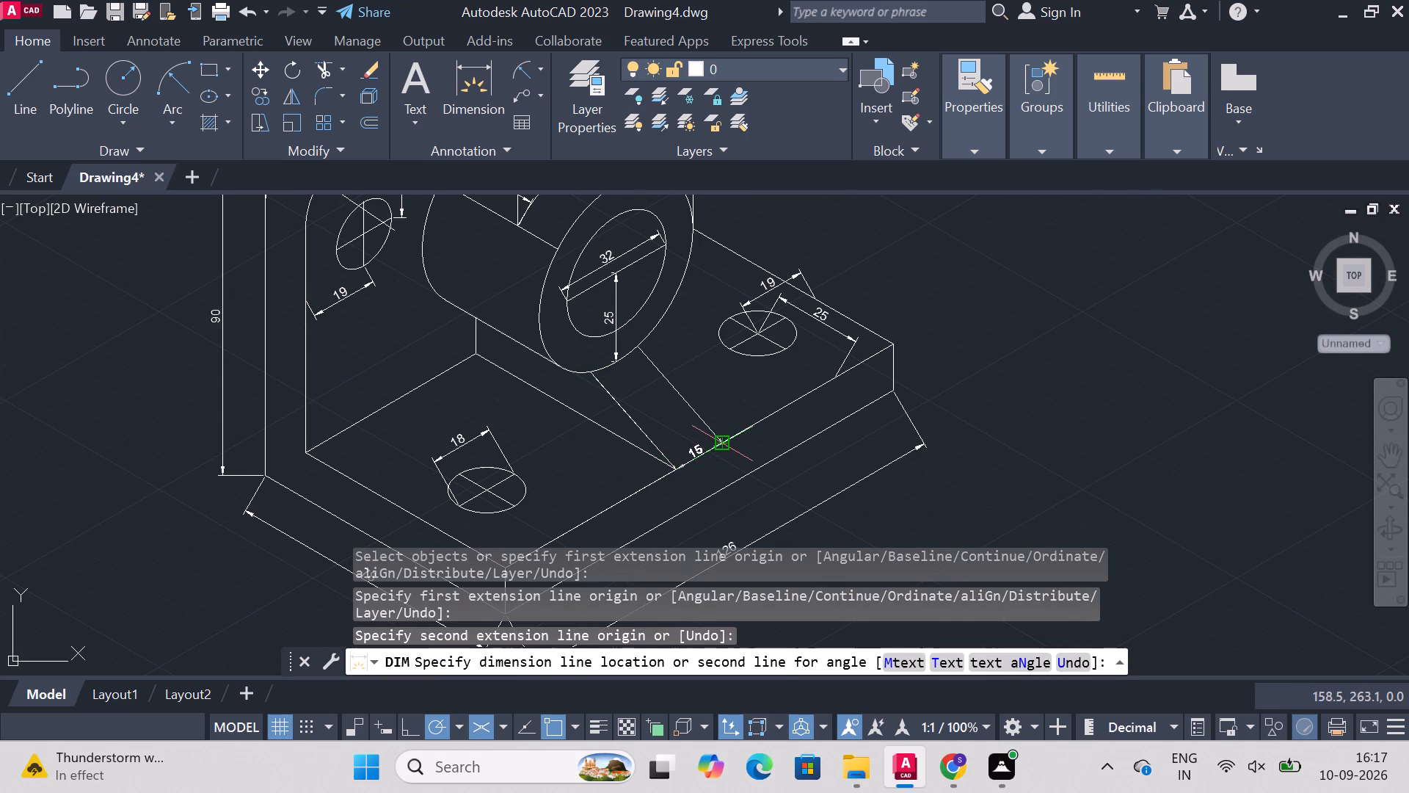
click(693, 424)
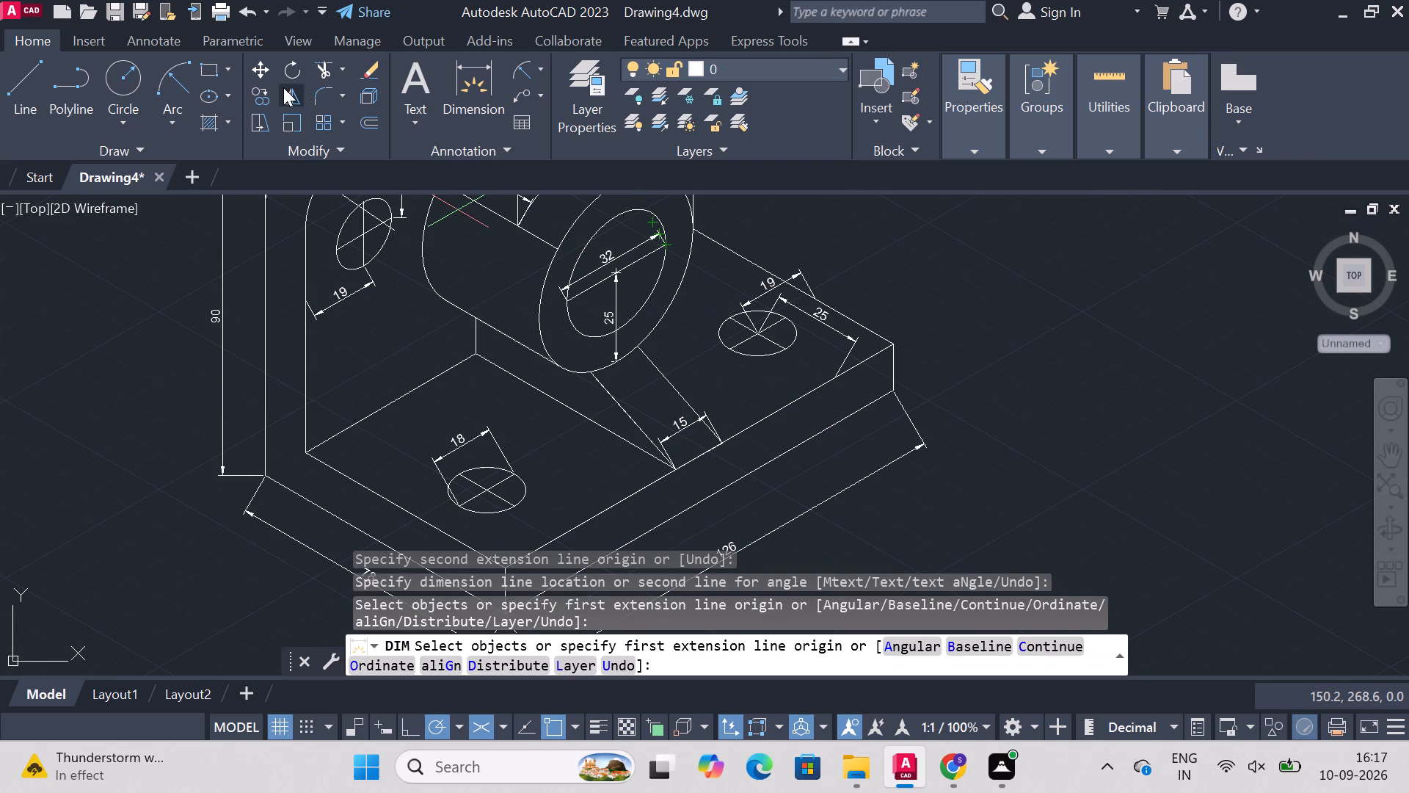
Dimension the length of the boss's lower edge from its front face to its rear end, placing the dimension below the boss.
click(476, 82)
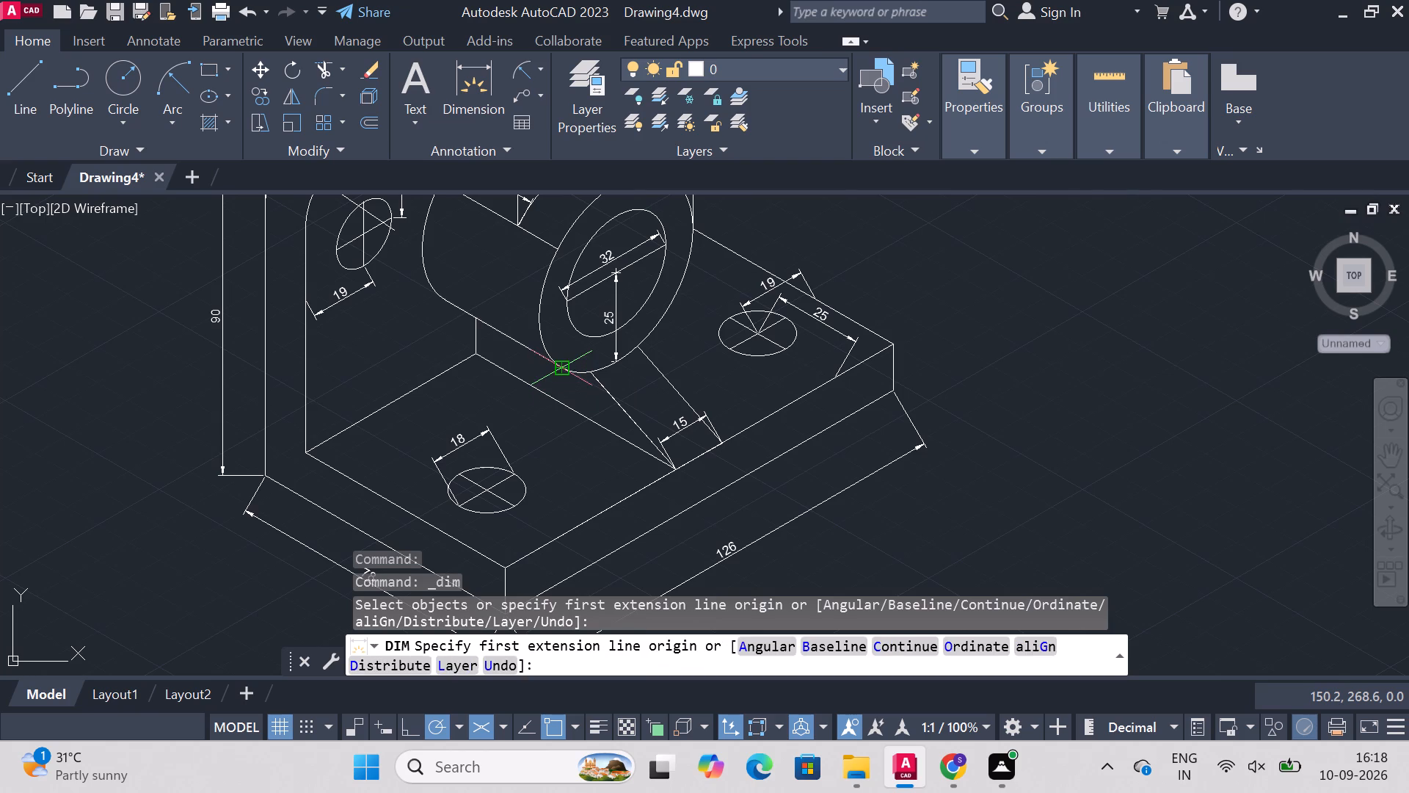
click(560, 366)
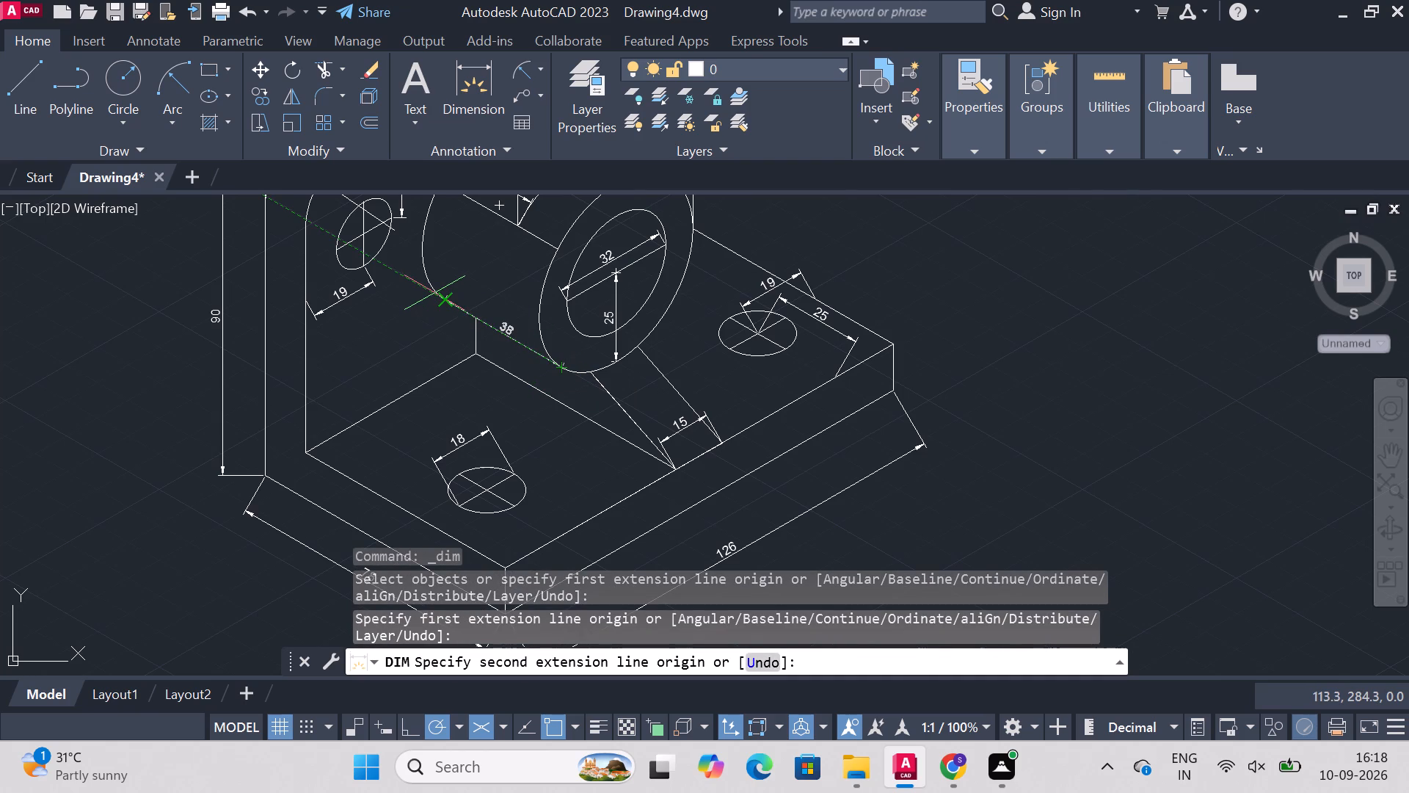
click(434, 293)
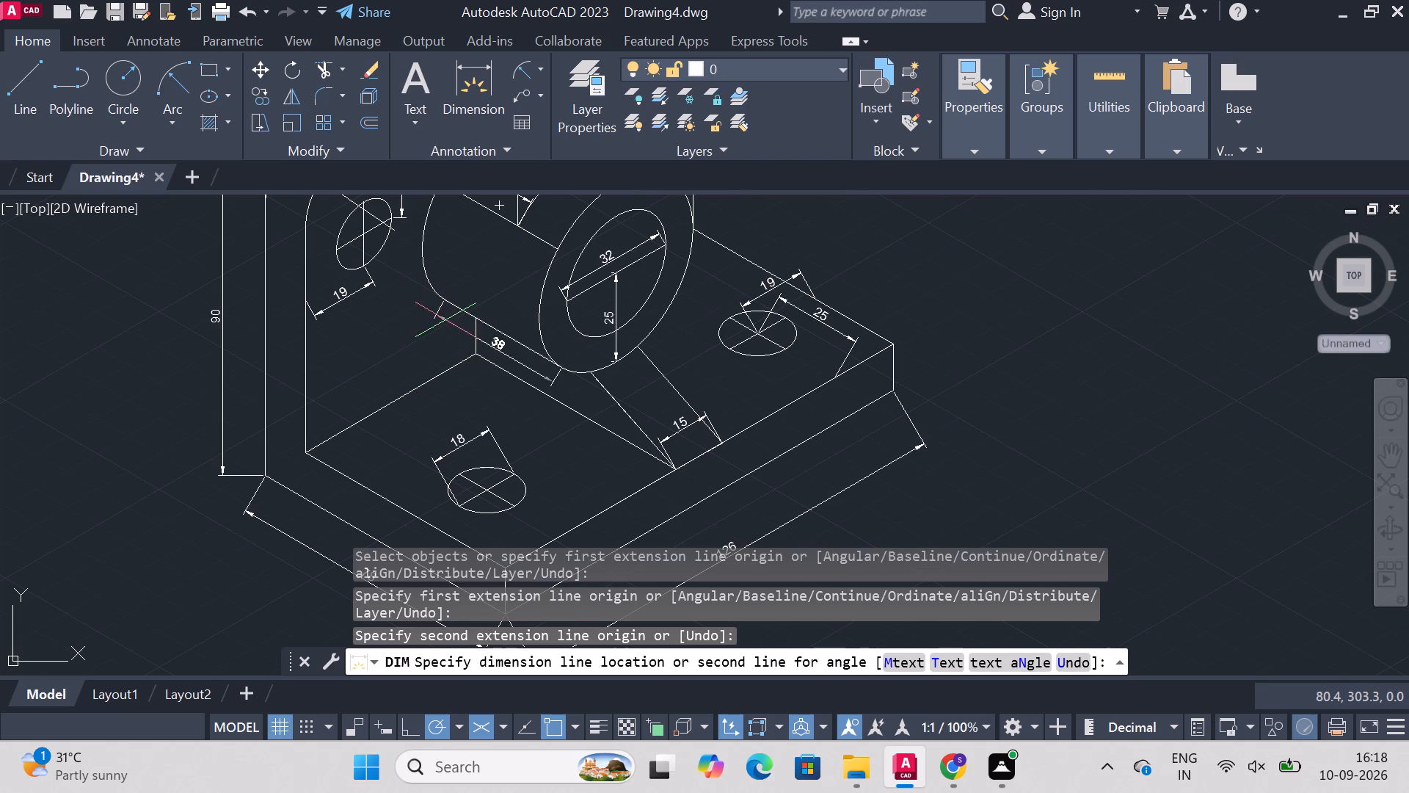
click(432, 336)
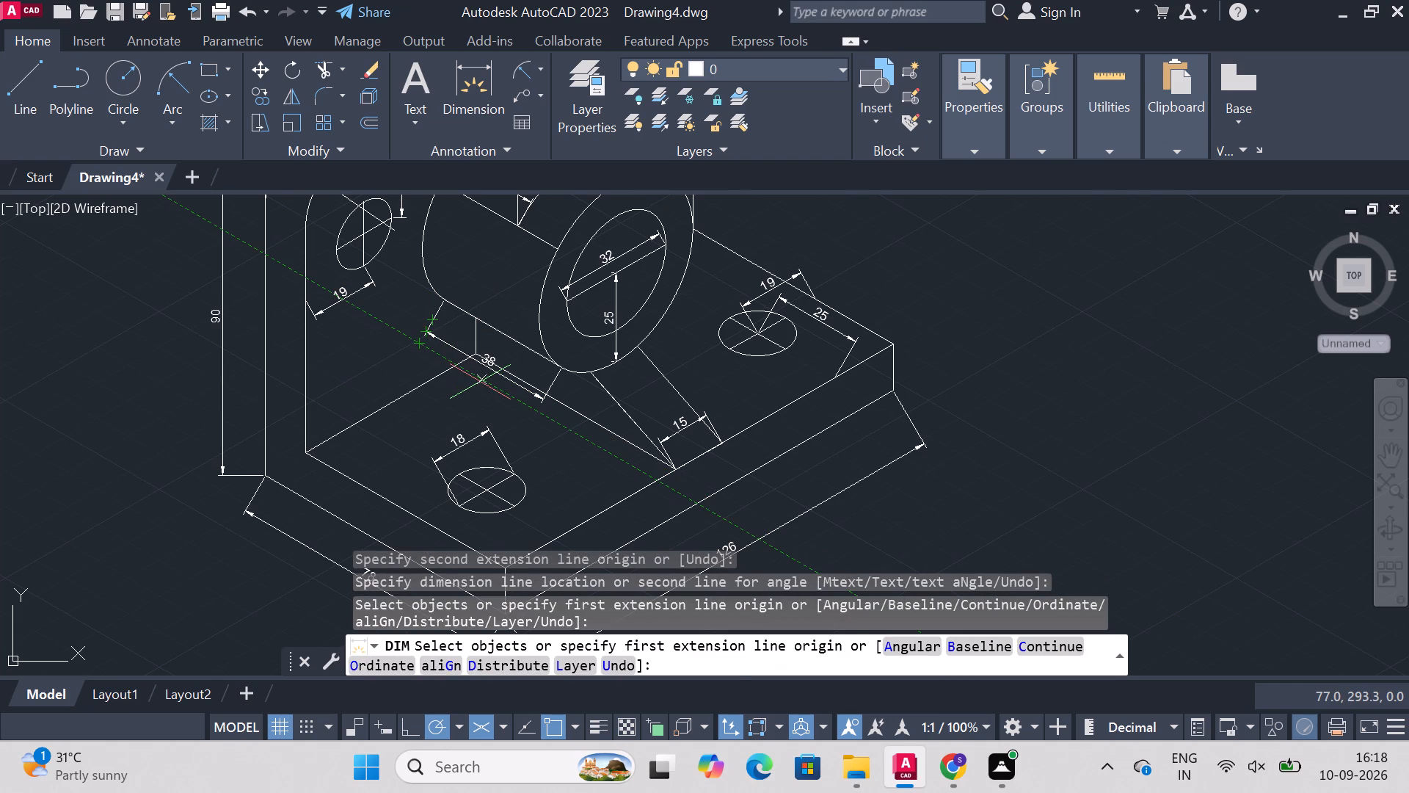
key(Escape)
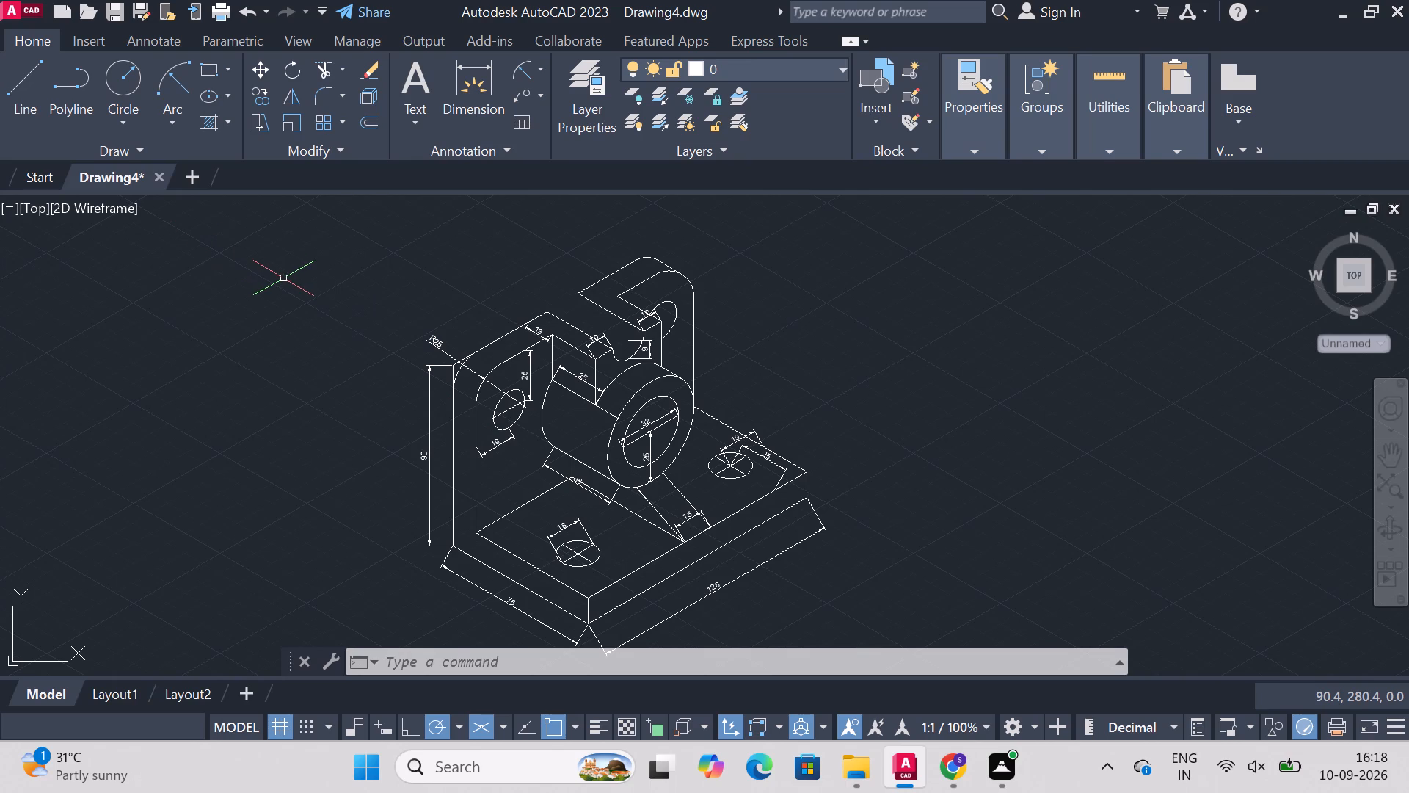
Save the drawing to the Desktop under the file name "isometric mechanical component".
key(ctrl+s)
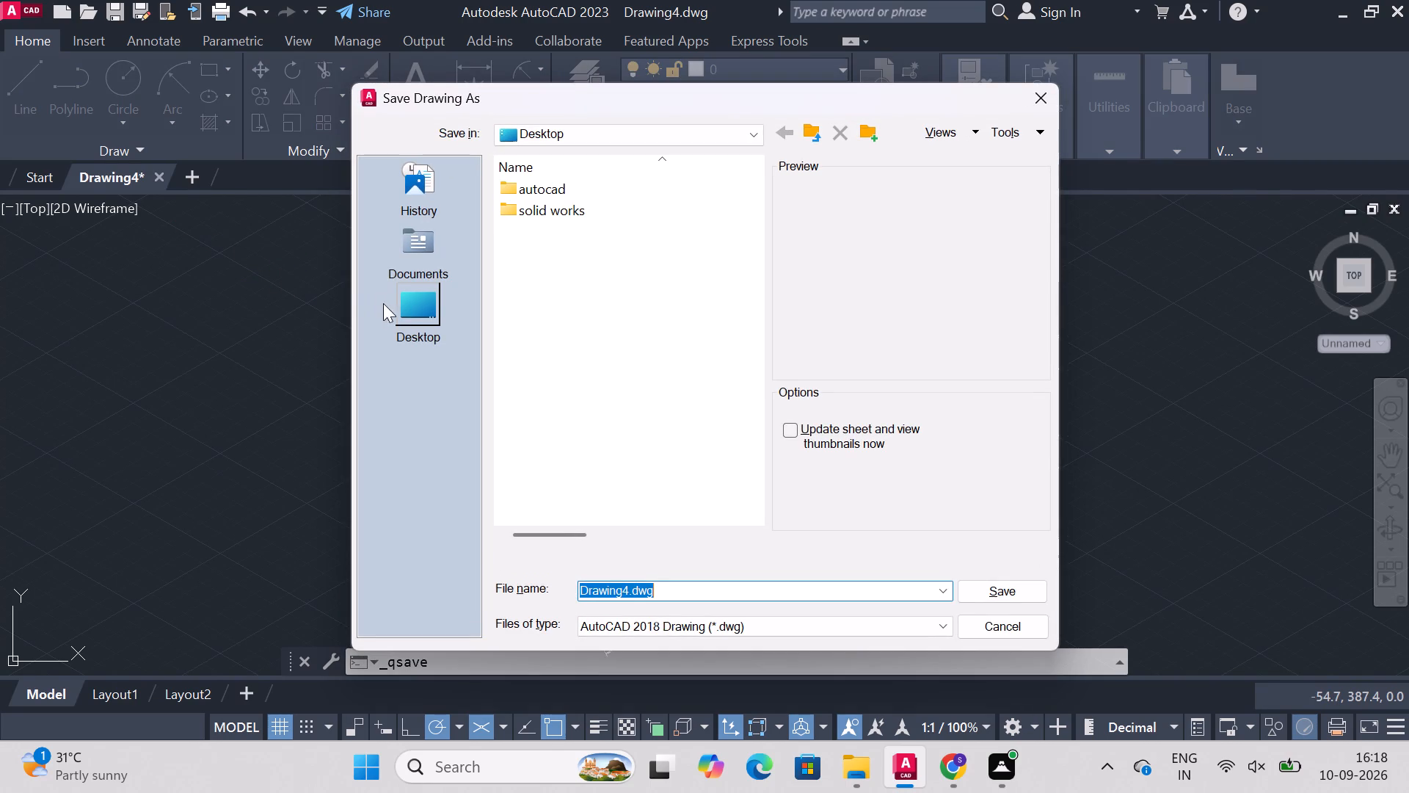
click(399, 309)
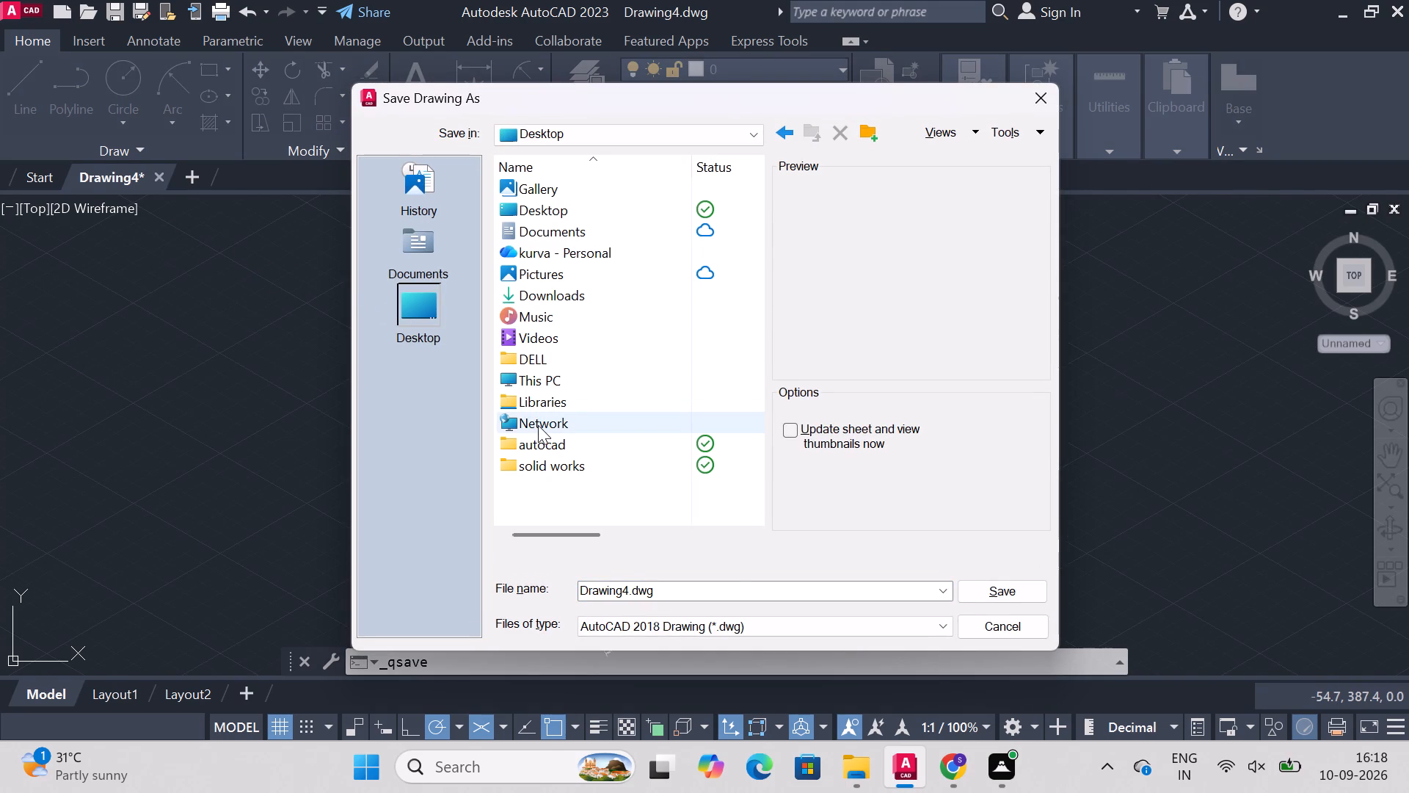
click(720, 590)
key(BackSpace)
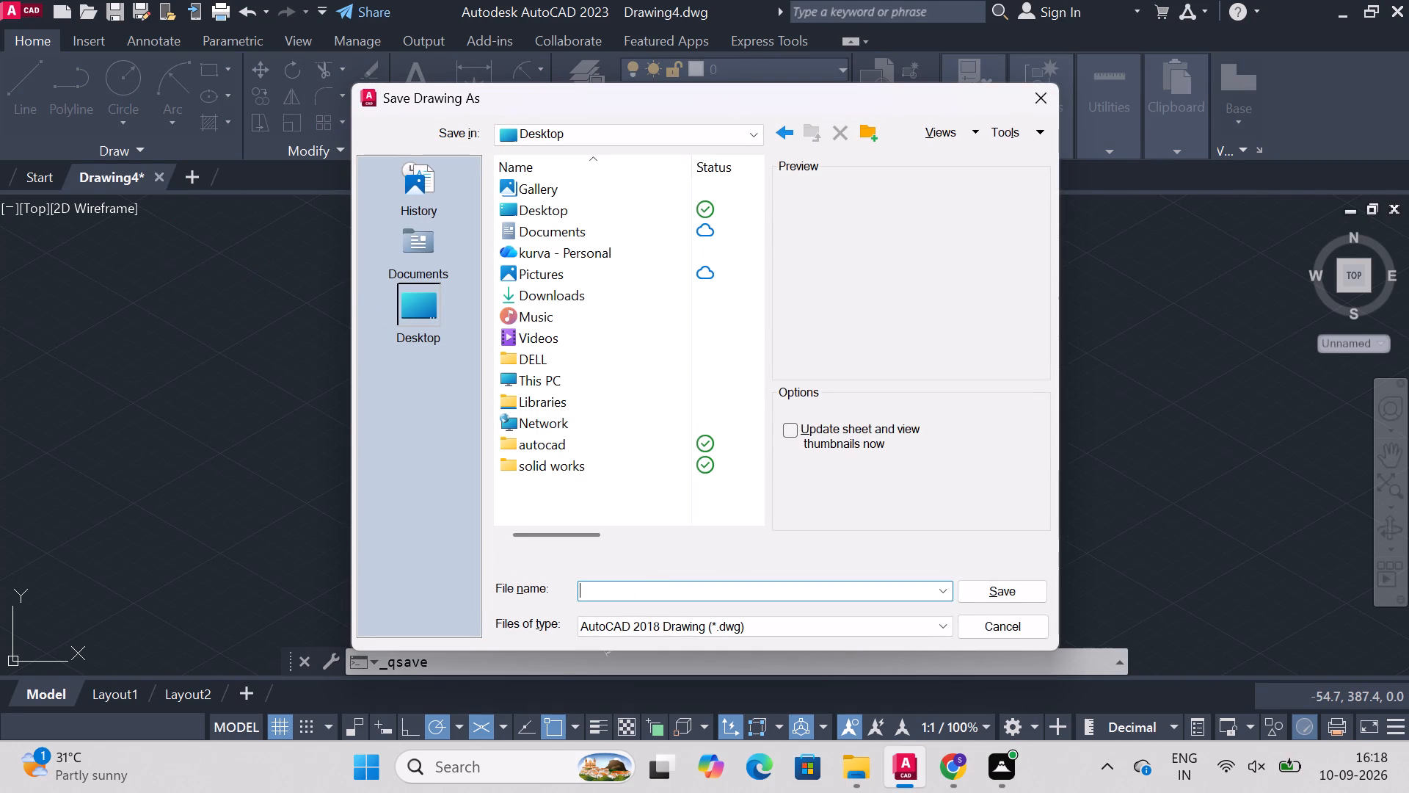
text(isometr)
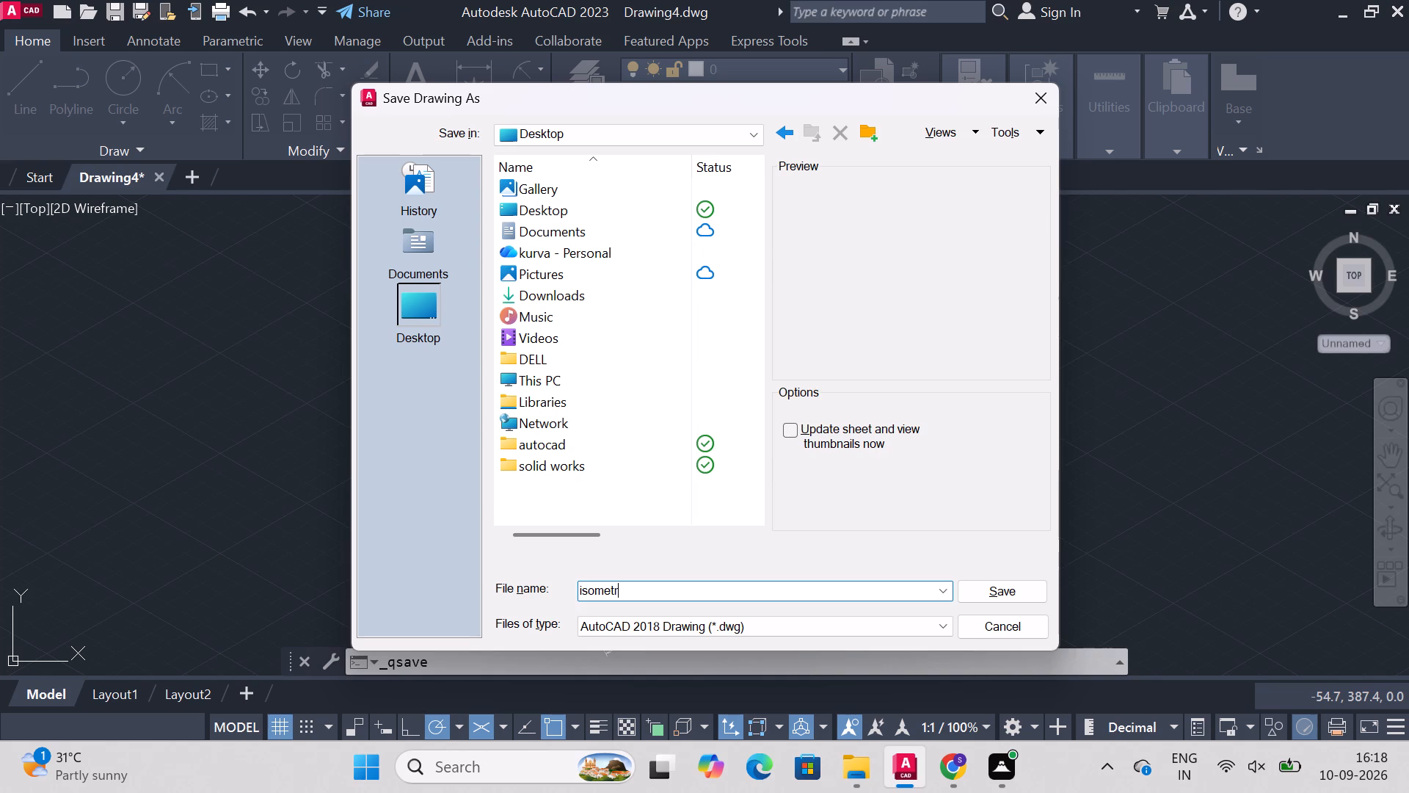
text(ic)
key(space)
text(com)
key(BackSpace)
key(BackSpace)
key(BackSpace)
text(mechan)
text(ical compone)
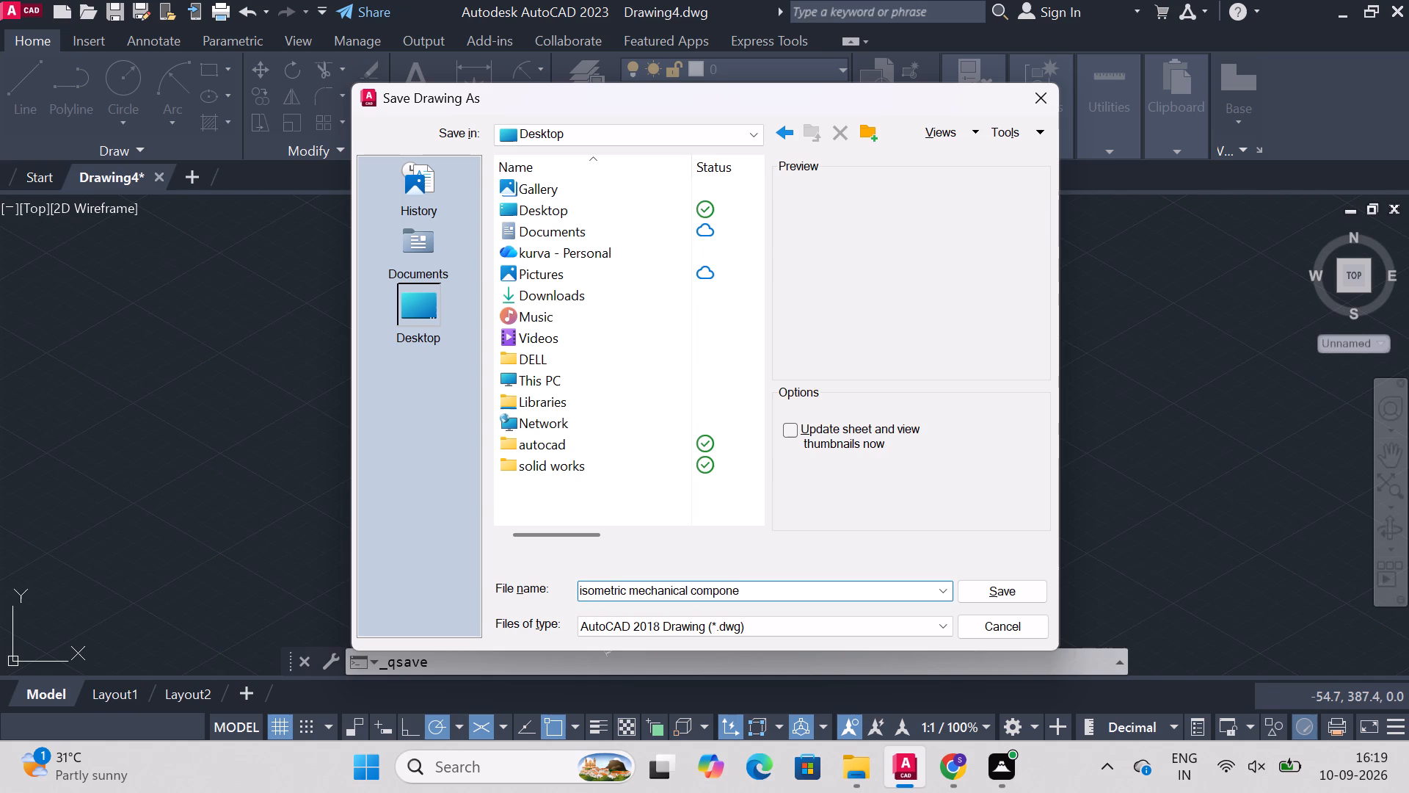
key(n)
key(t)
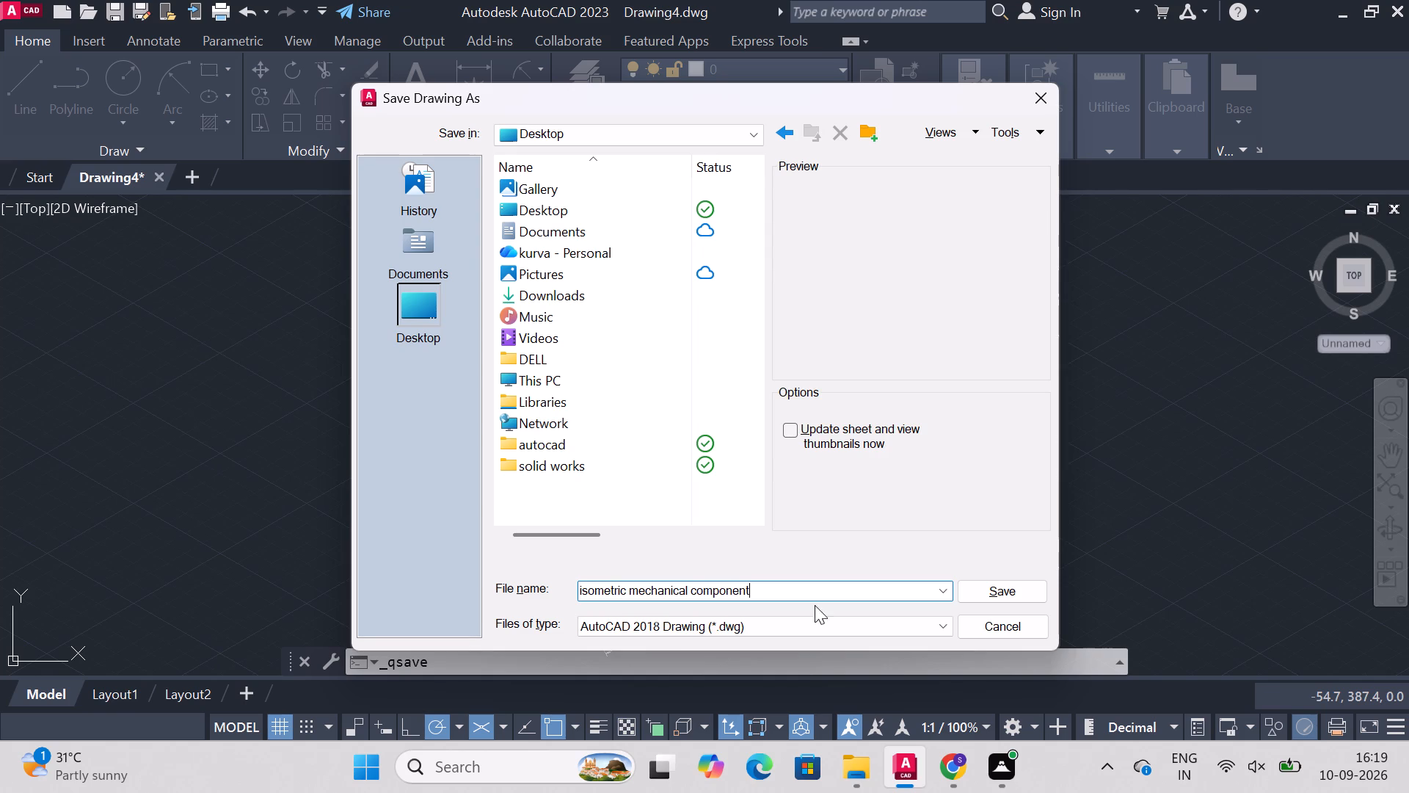
click(1008, 585)
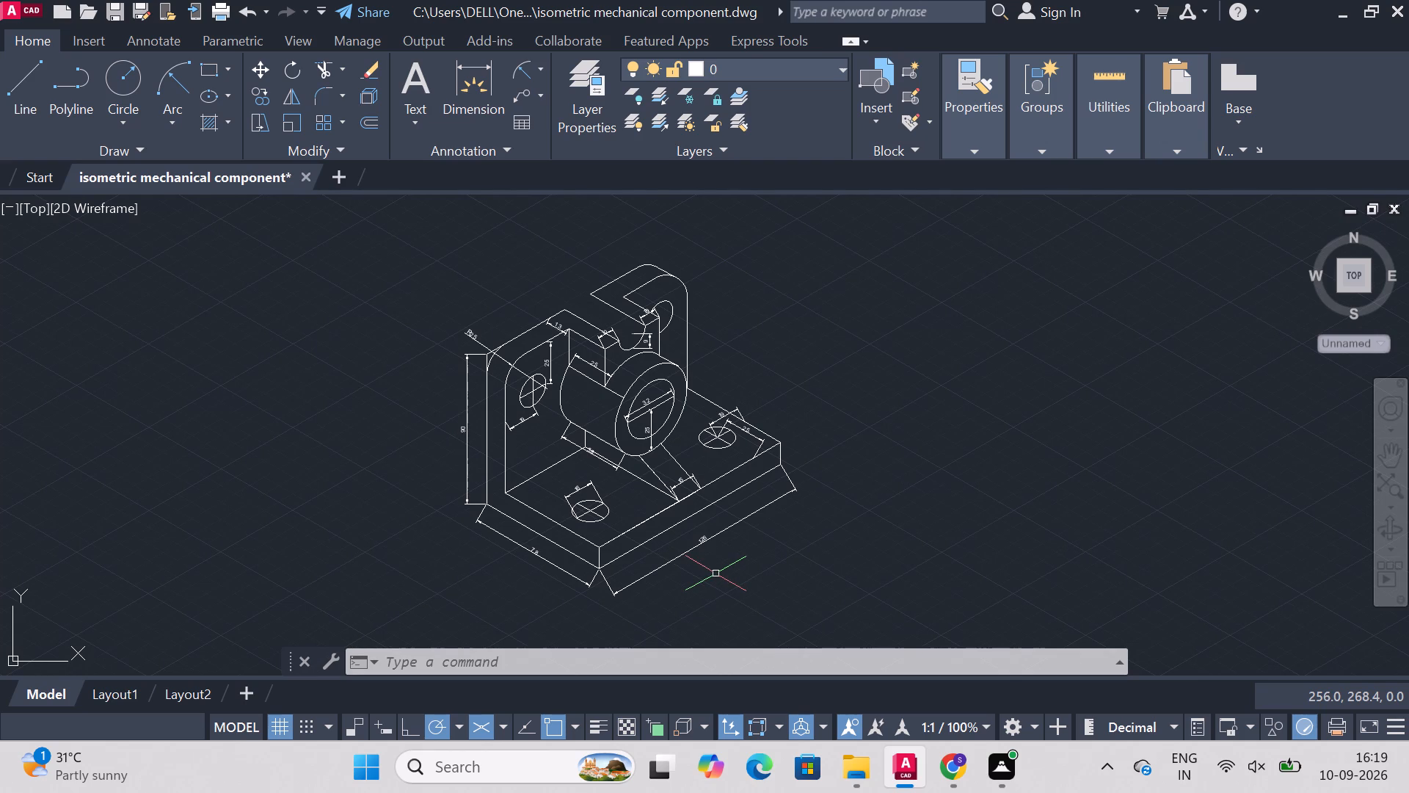
Turn off the session's log file recording with LOGFILEOFF.
text(lo)
key(g)
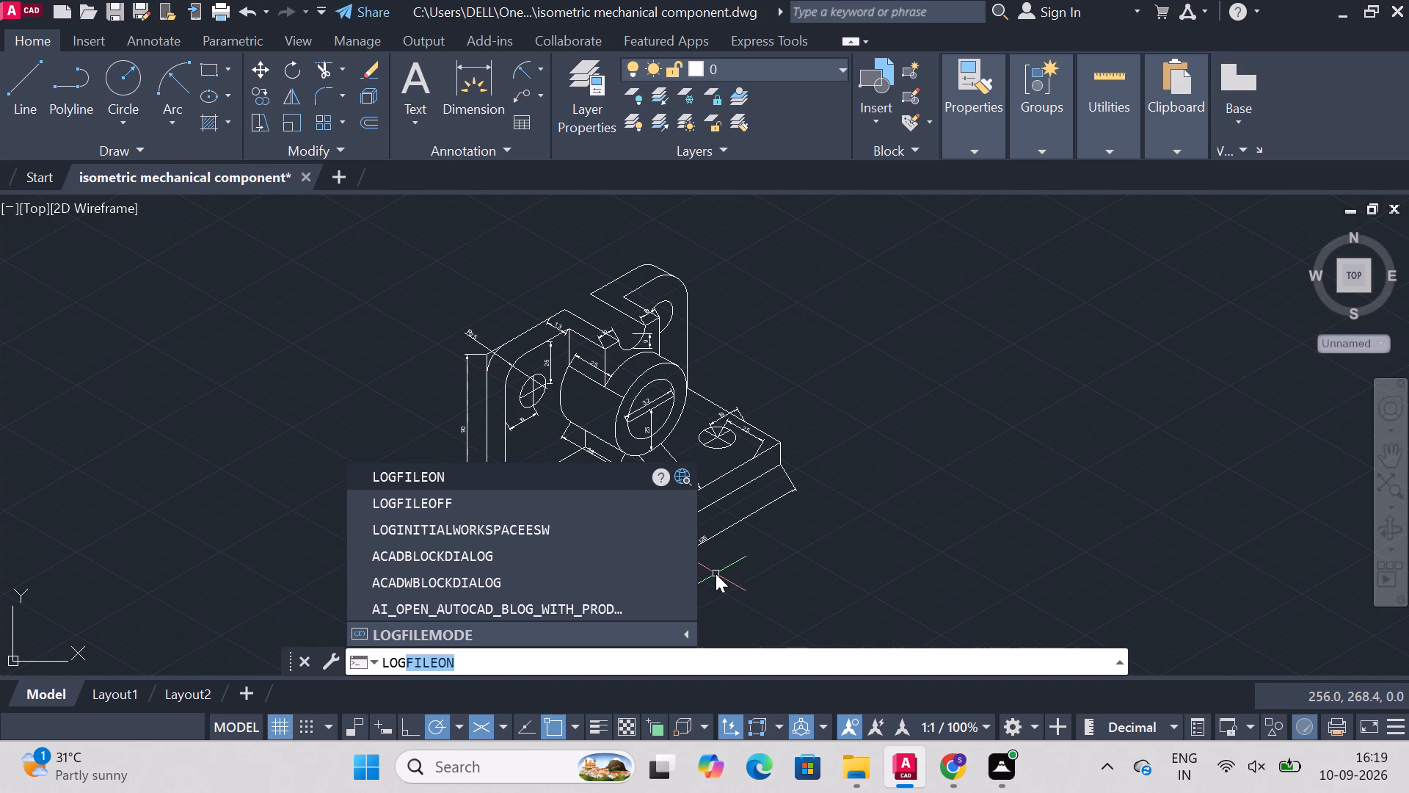
text(file)
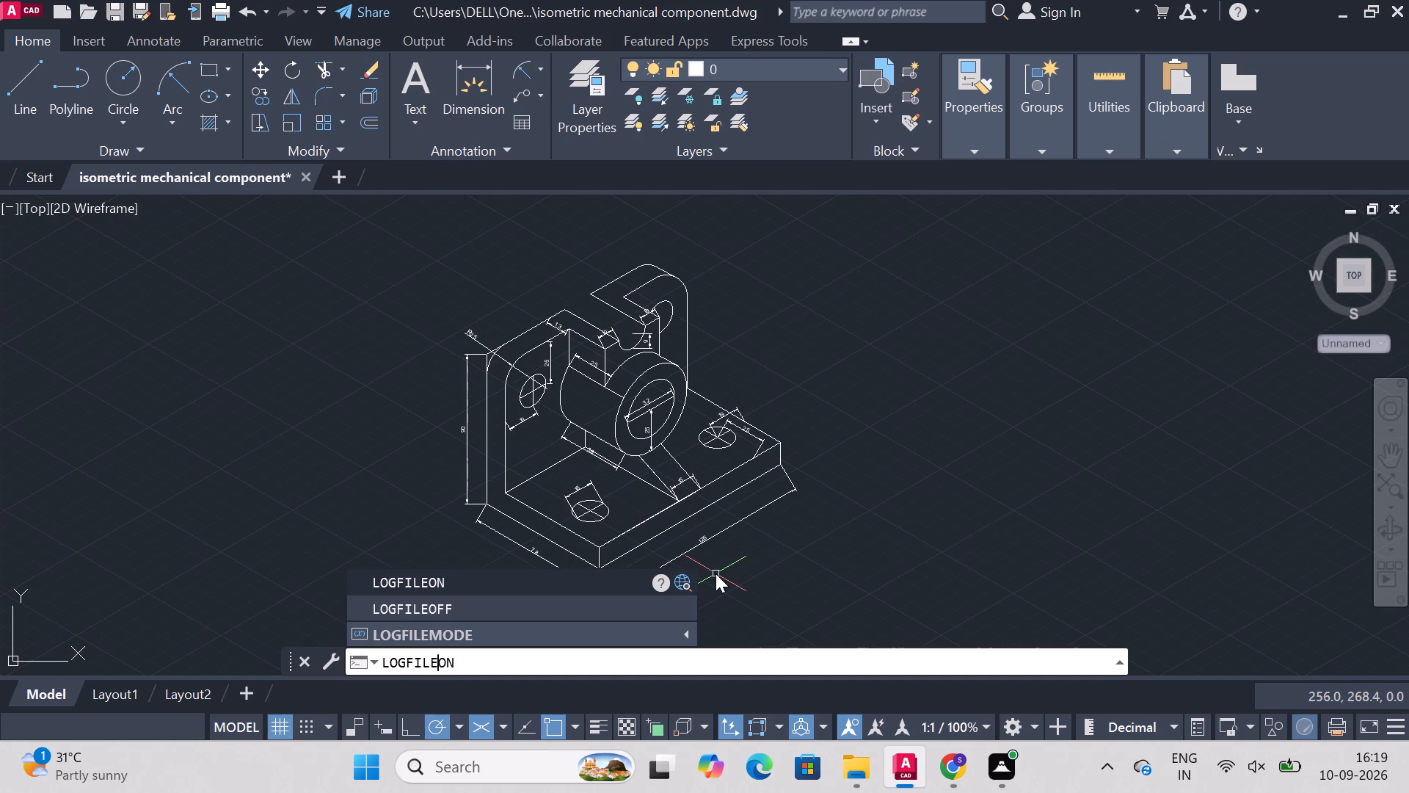
text(off)
key(Return)
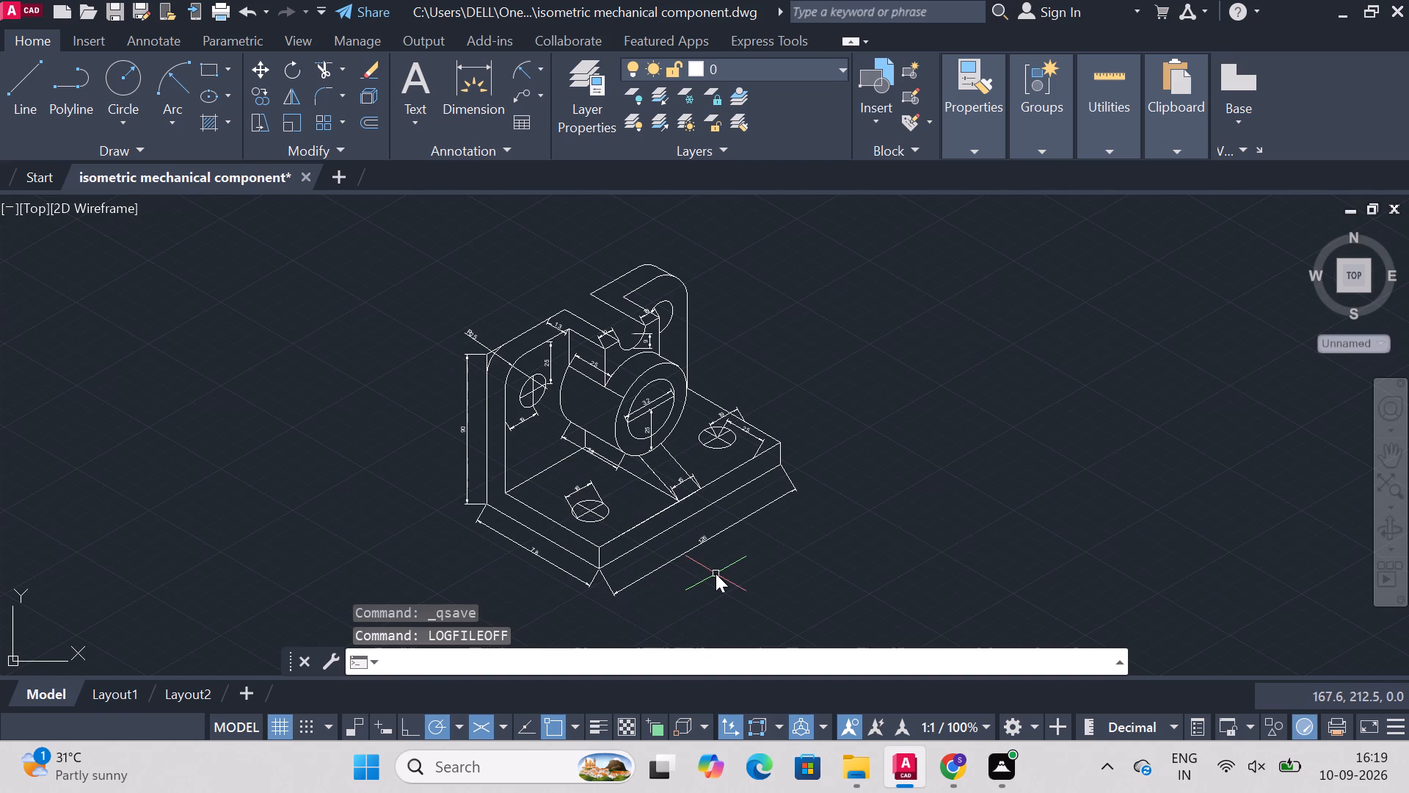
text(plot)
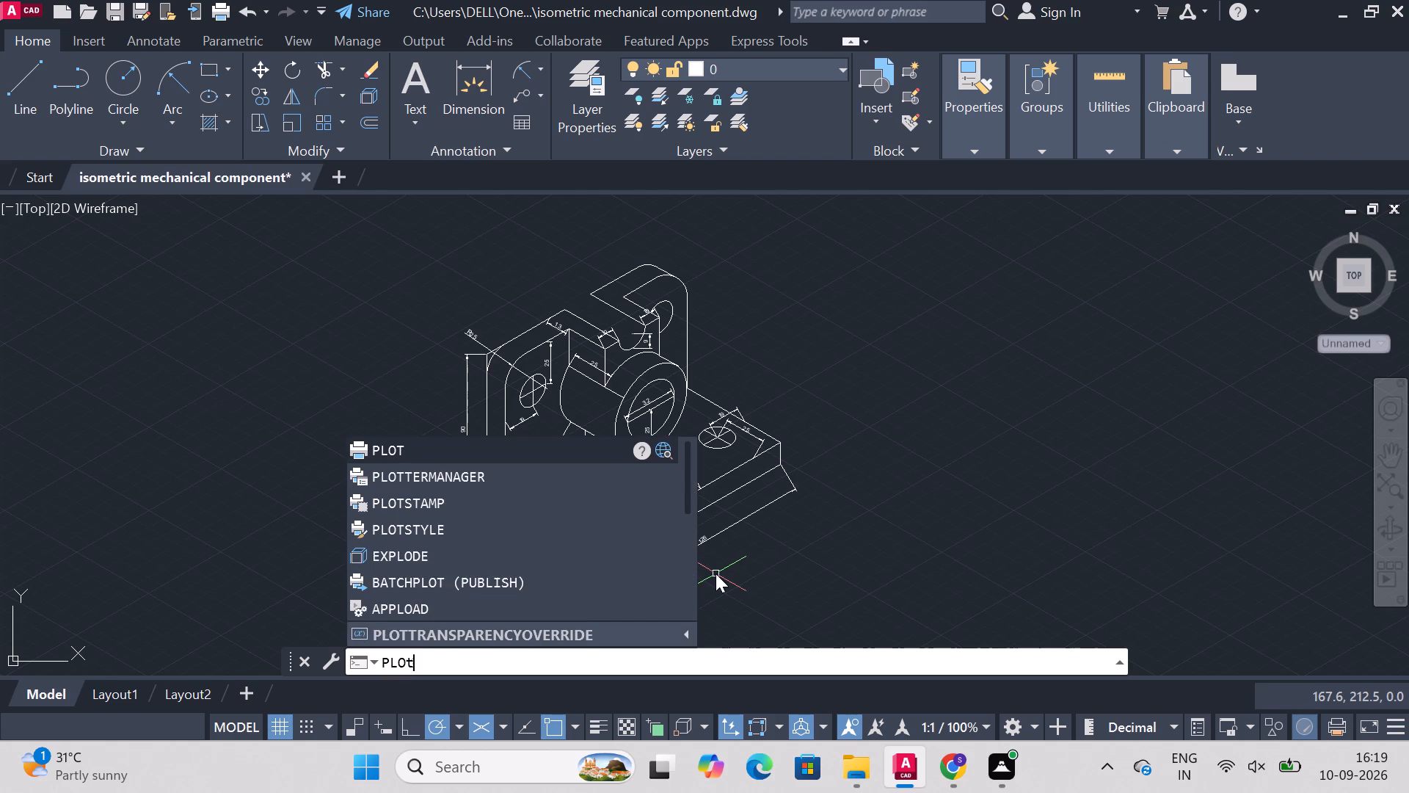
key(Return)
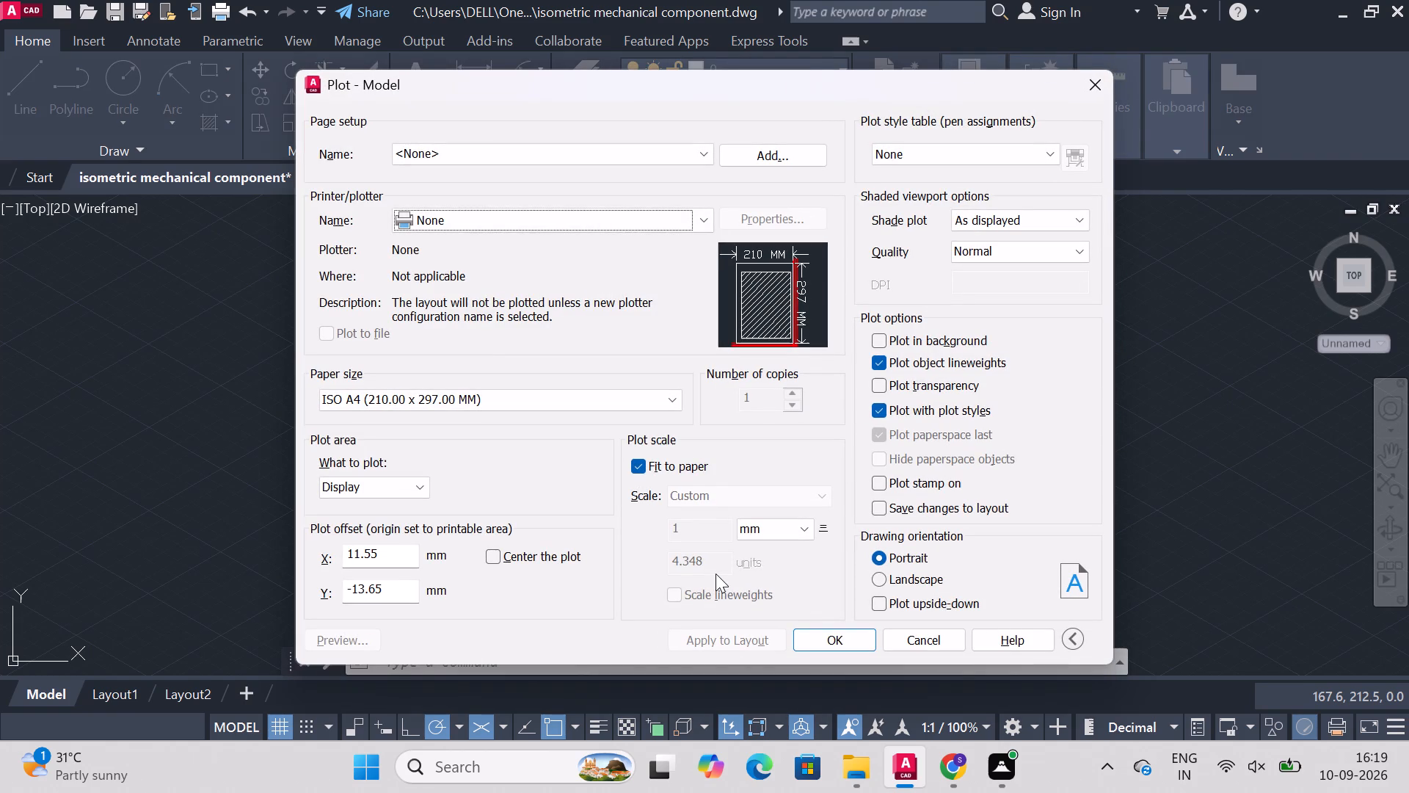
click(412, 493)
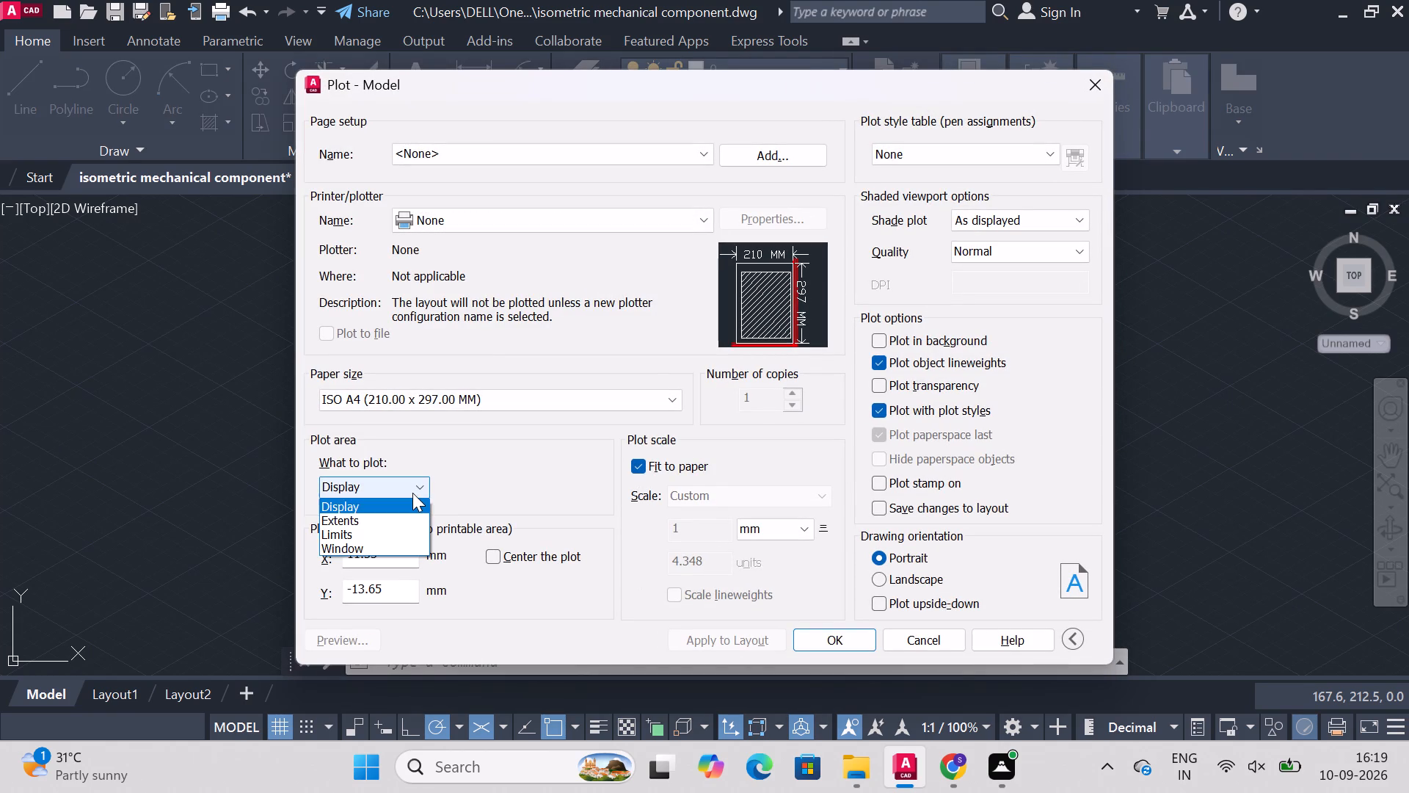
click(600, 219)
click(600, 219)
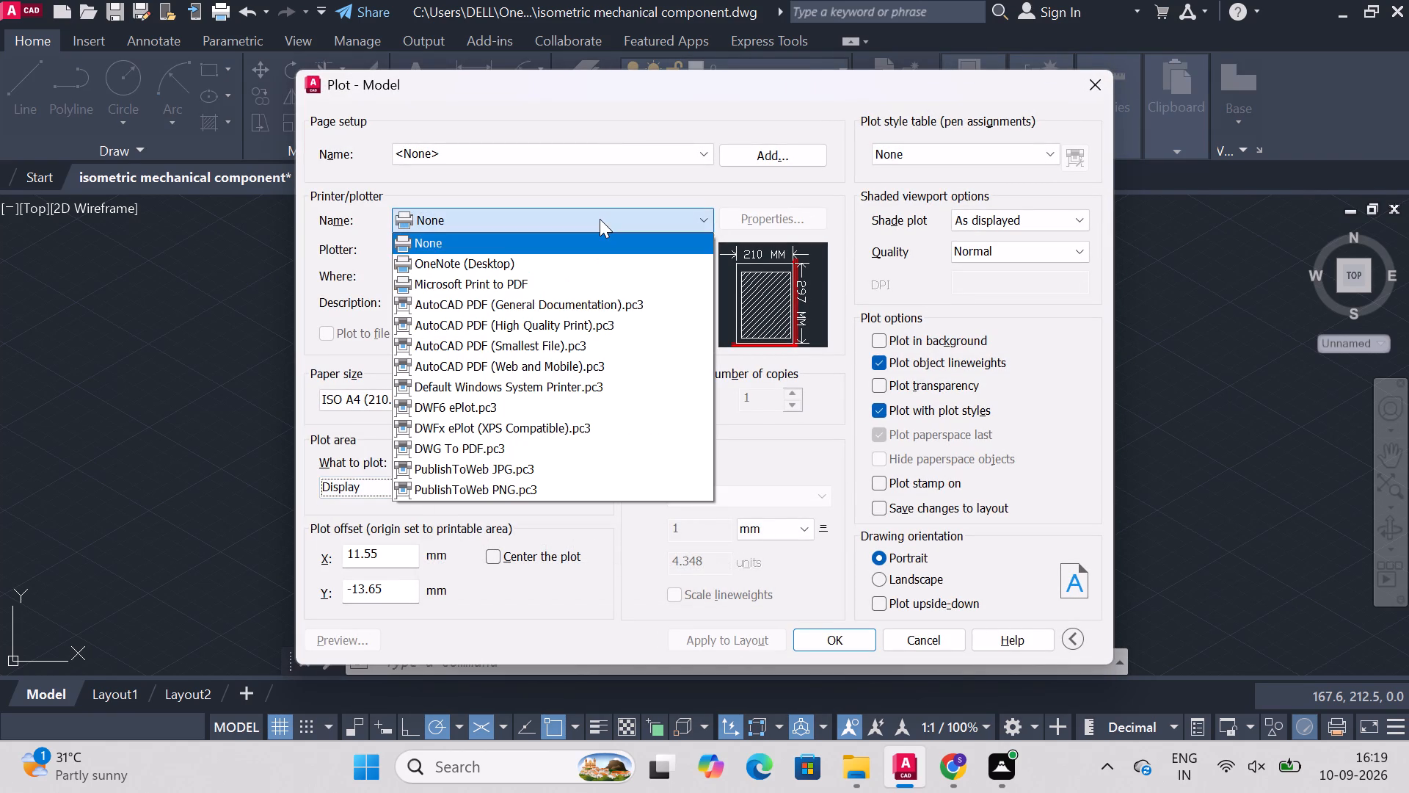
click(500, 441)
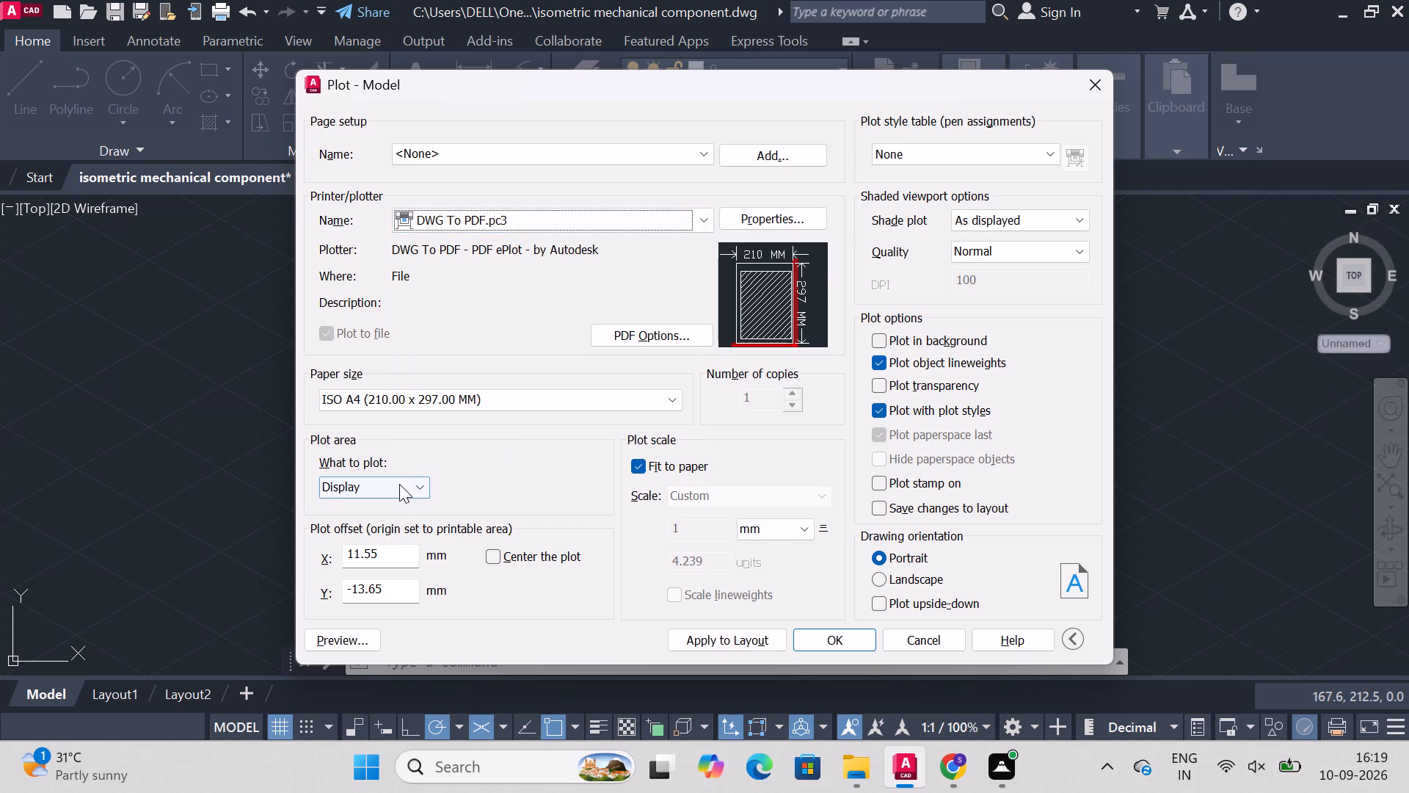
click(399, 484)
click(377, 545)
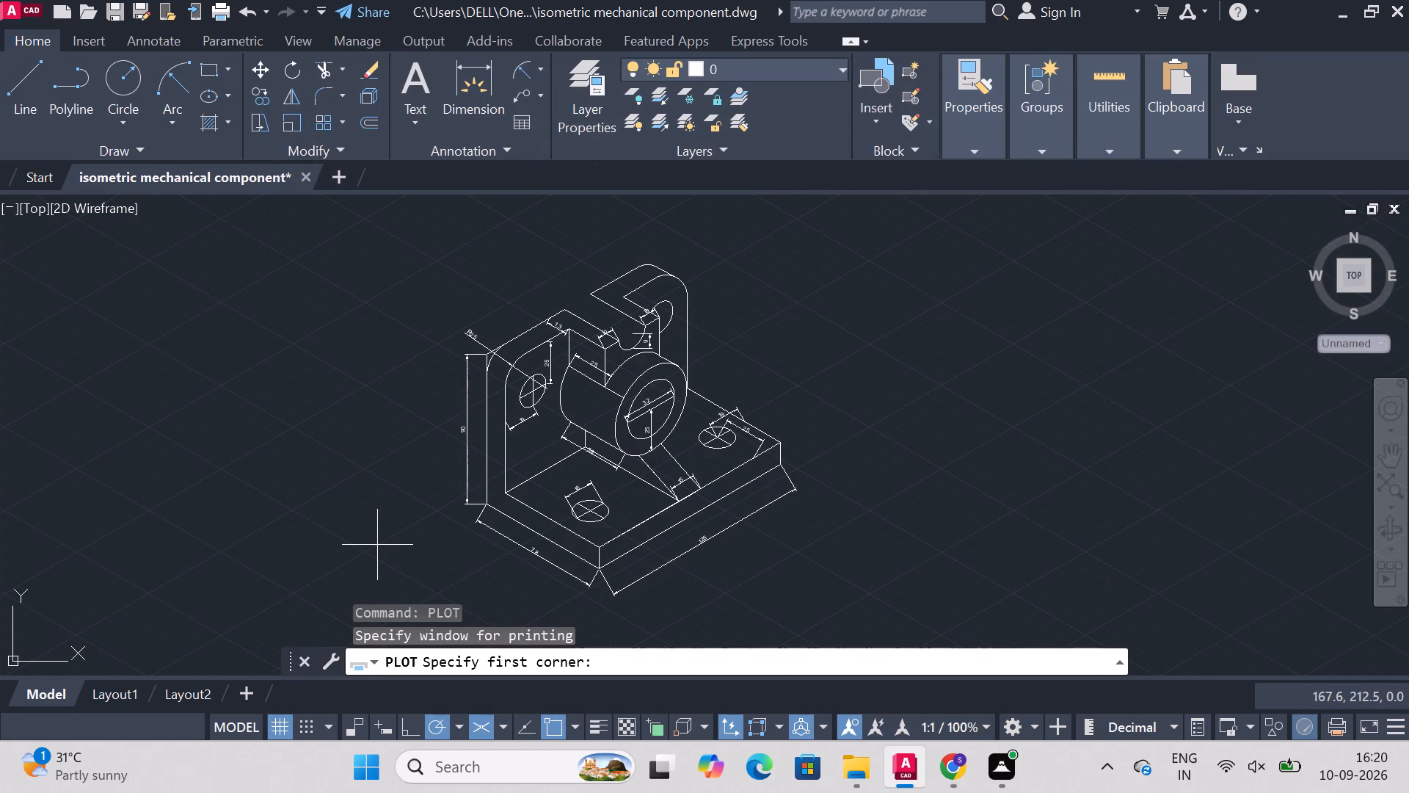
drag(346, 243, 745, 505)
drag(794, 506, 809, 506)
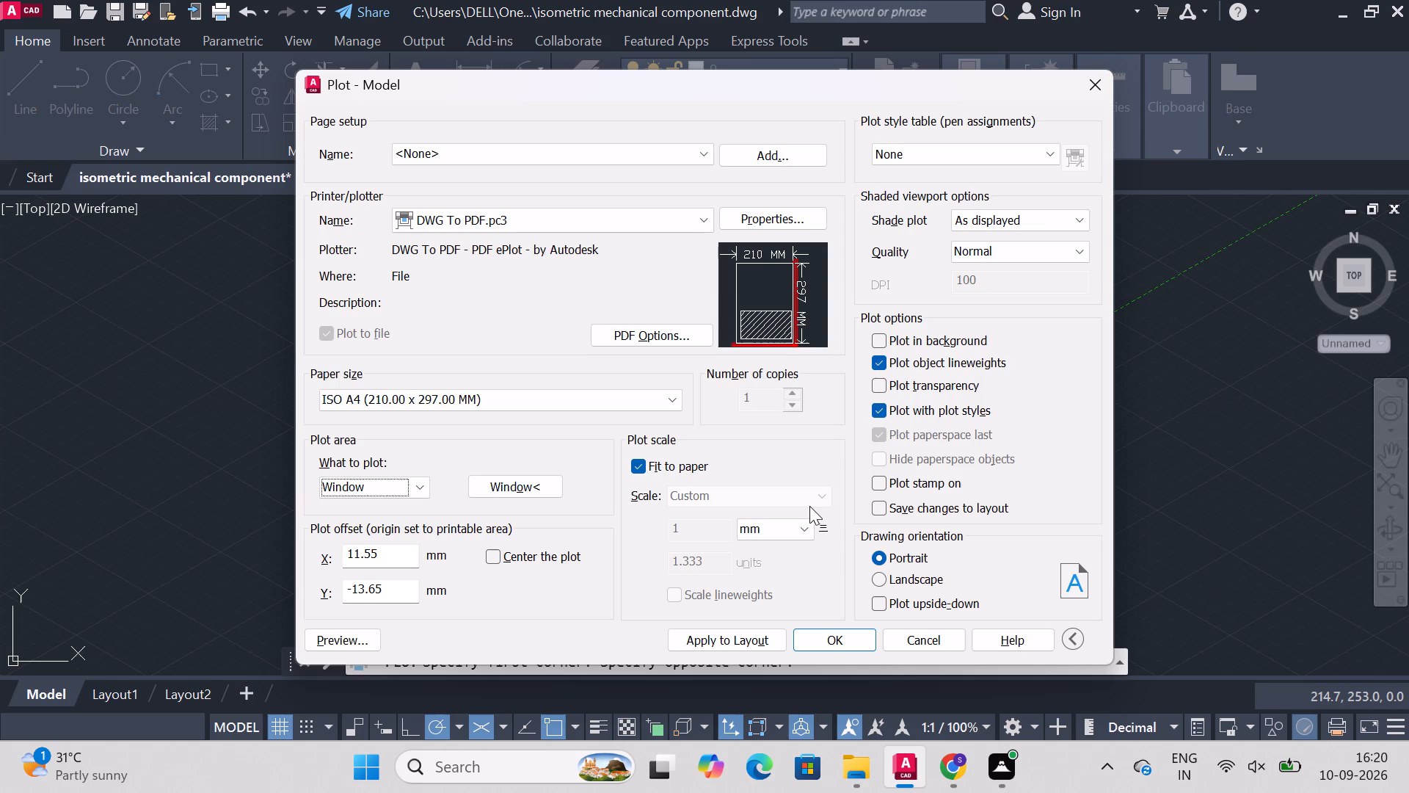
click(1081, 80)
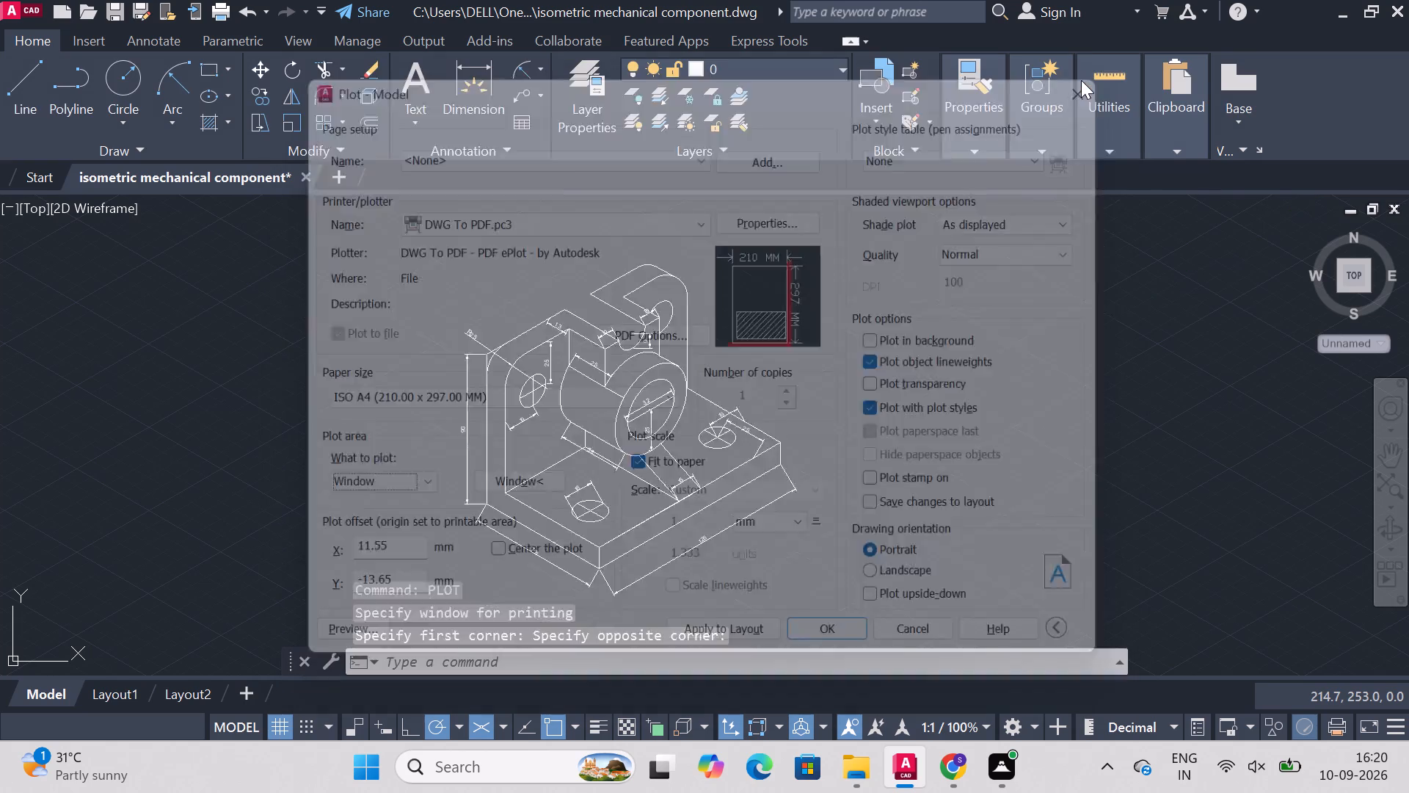
Set up a plot with the DWG To PDF.pc3 plotter, a window area enclosing the whole dimensioned bracket, and landscape orientation.
text(plot)
key(Return)
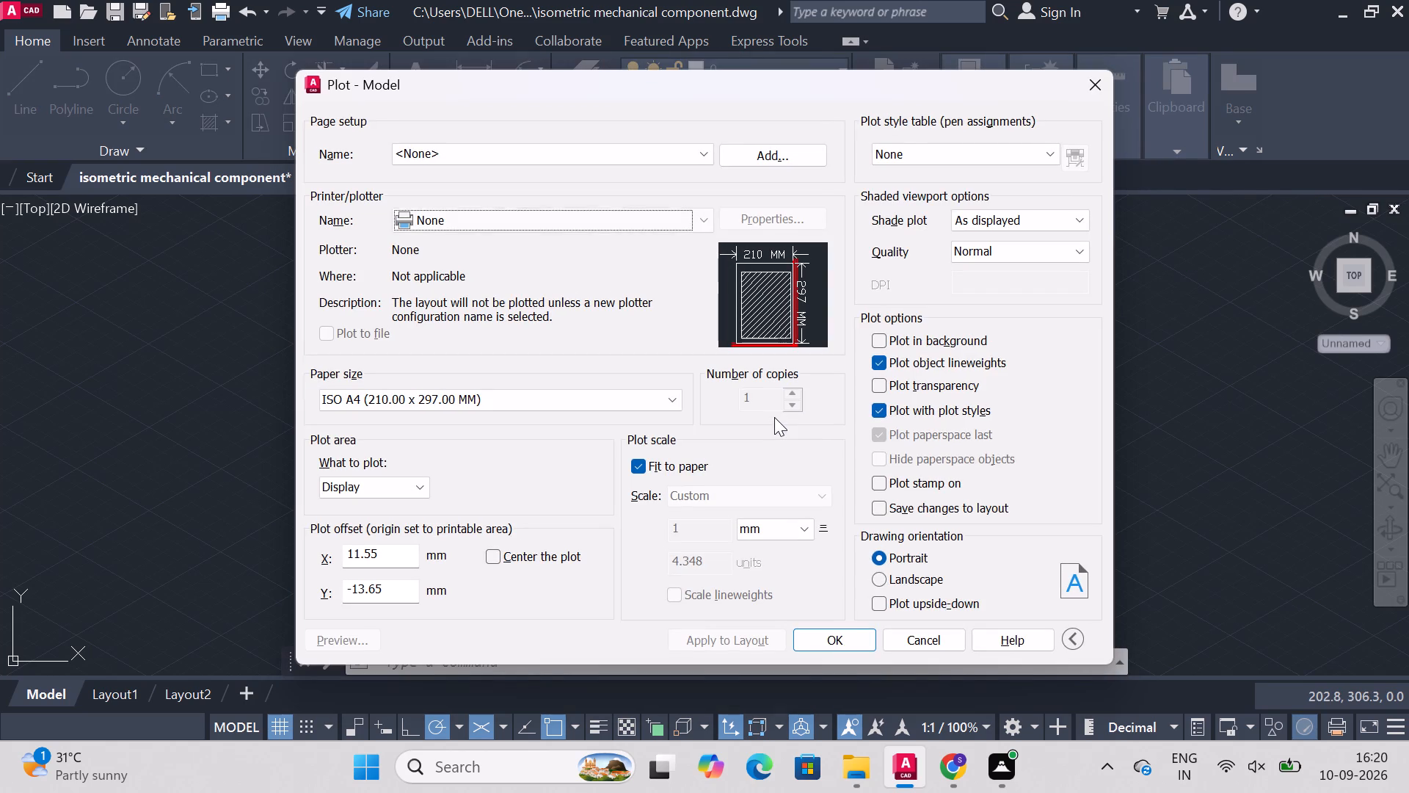
click(562, 211)
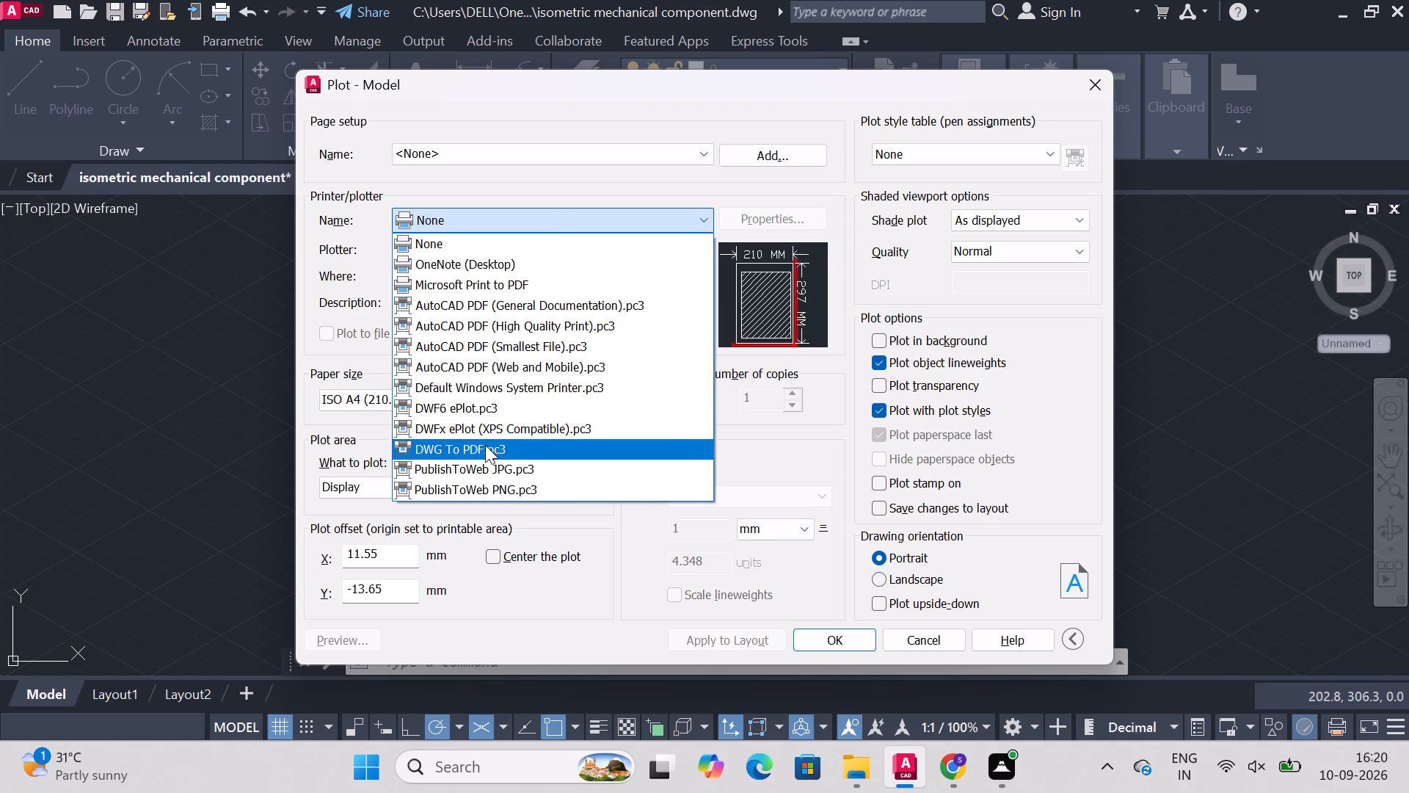
click(484, 443)
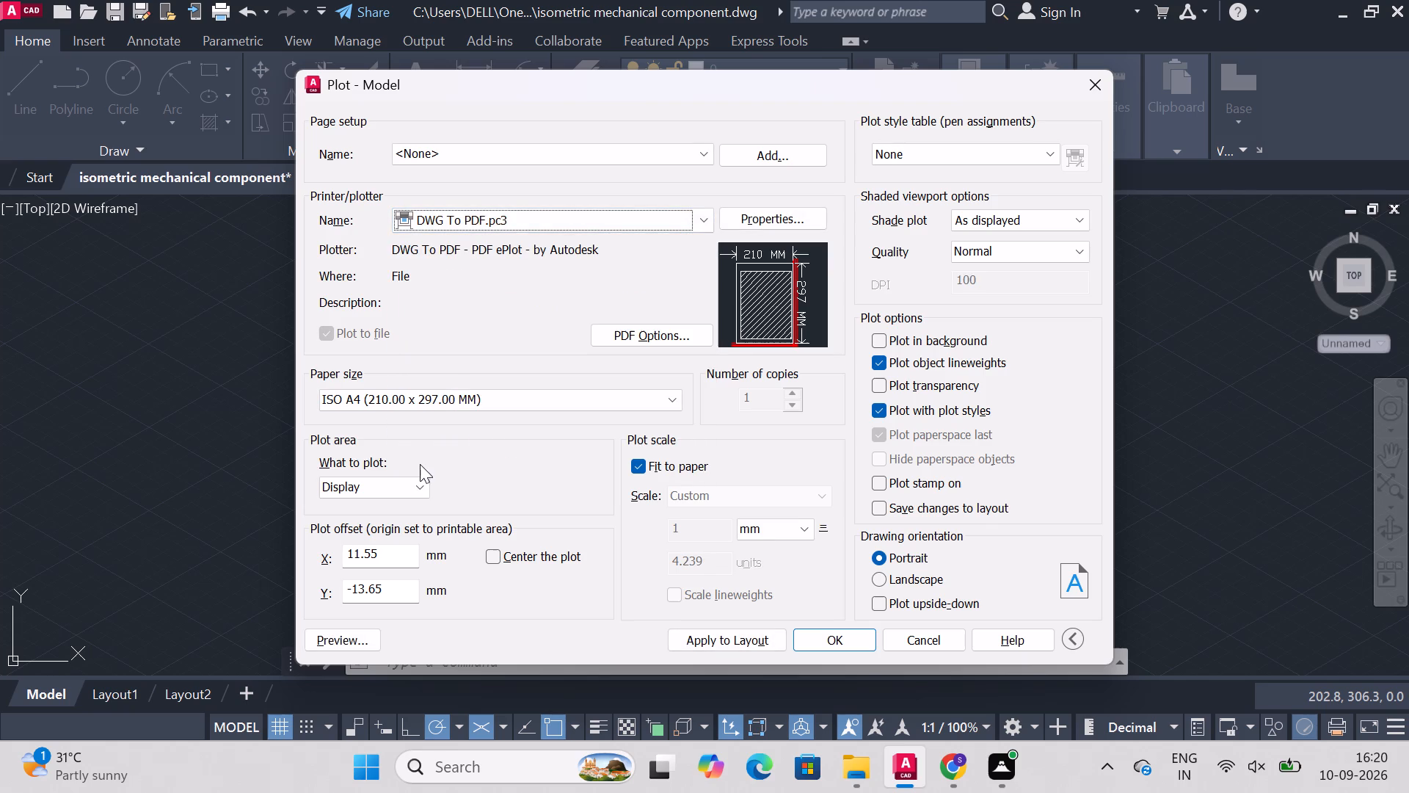
click(409, 486)
click(385, 541)
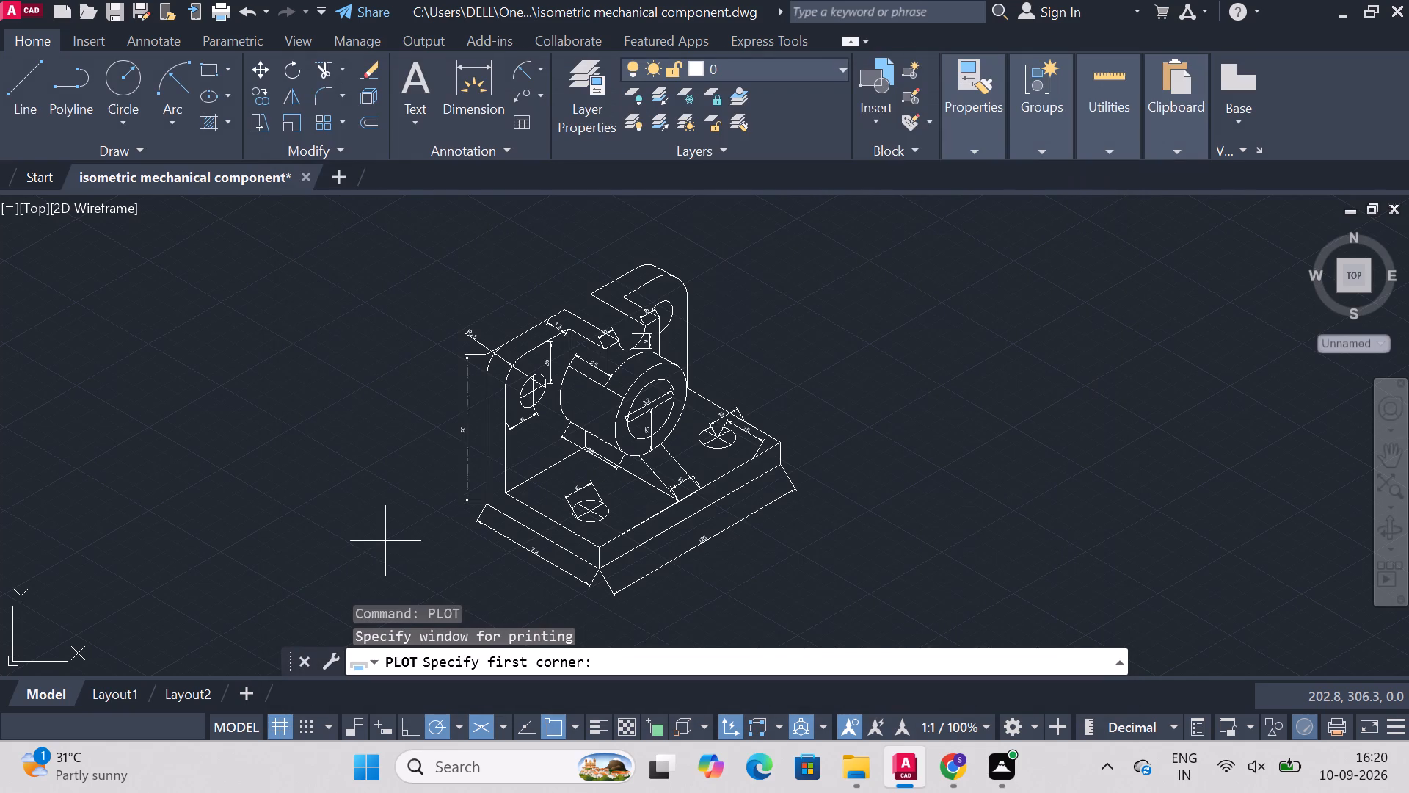
click(343, 245)
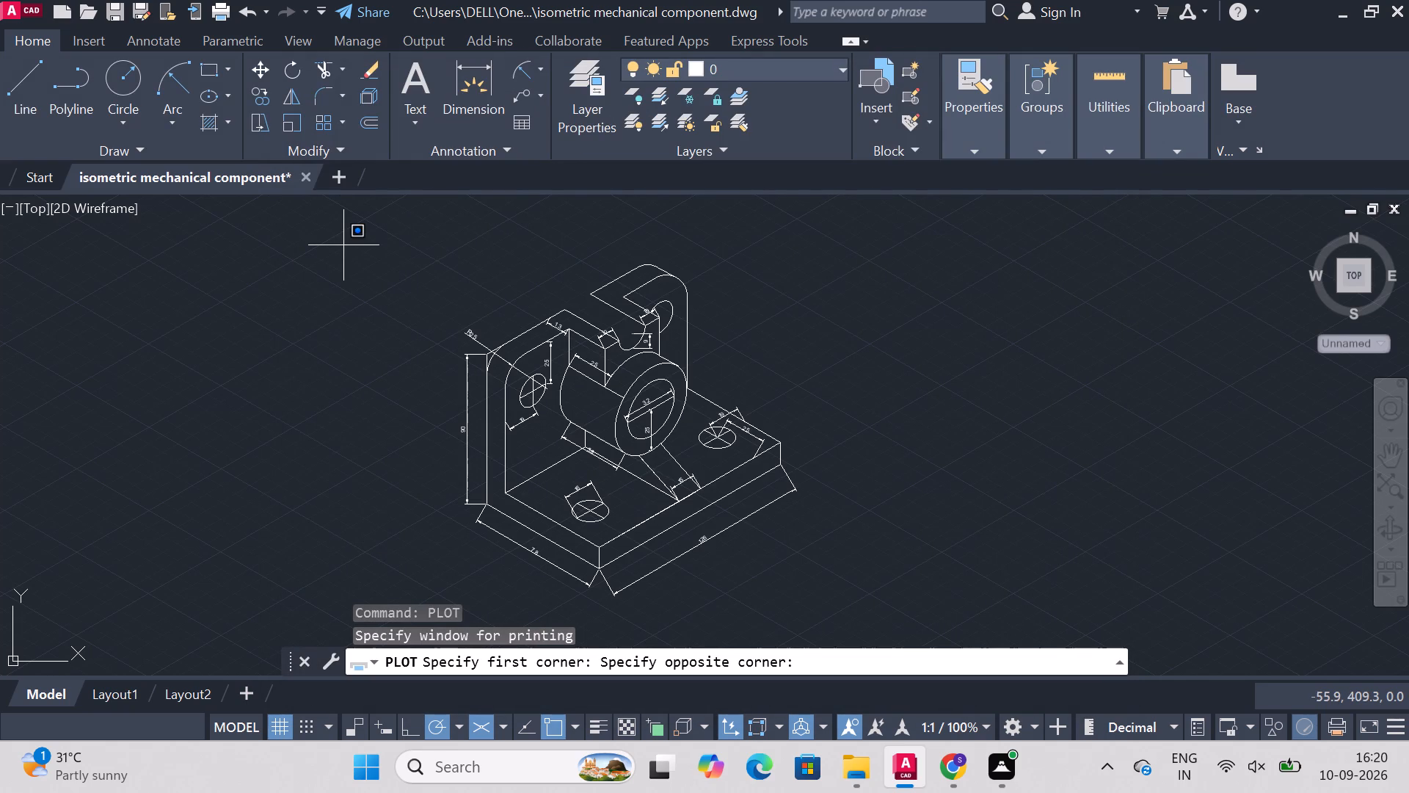
click(887, 620)
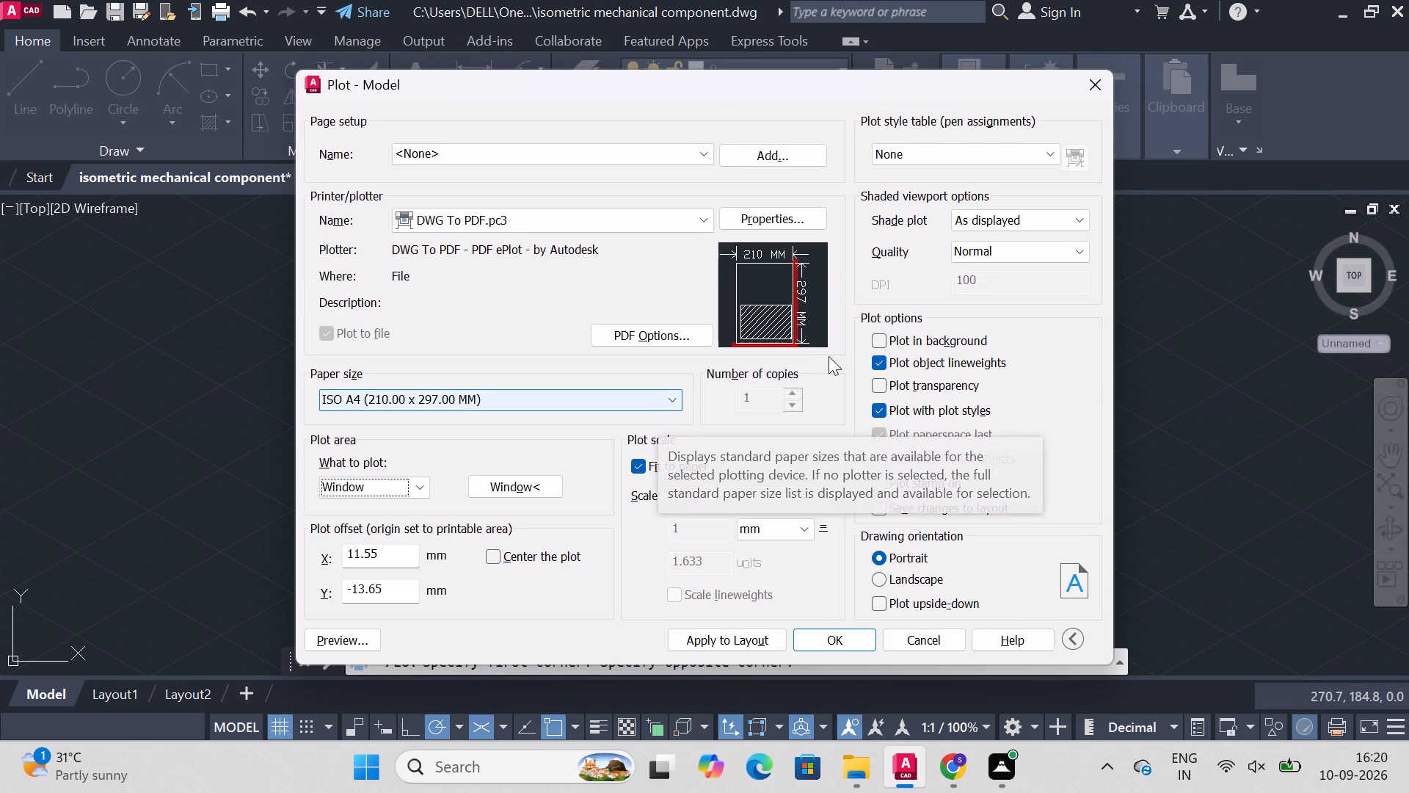
click(873, 582)
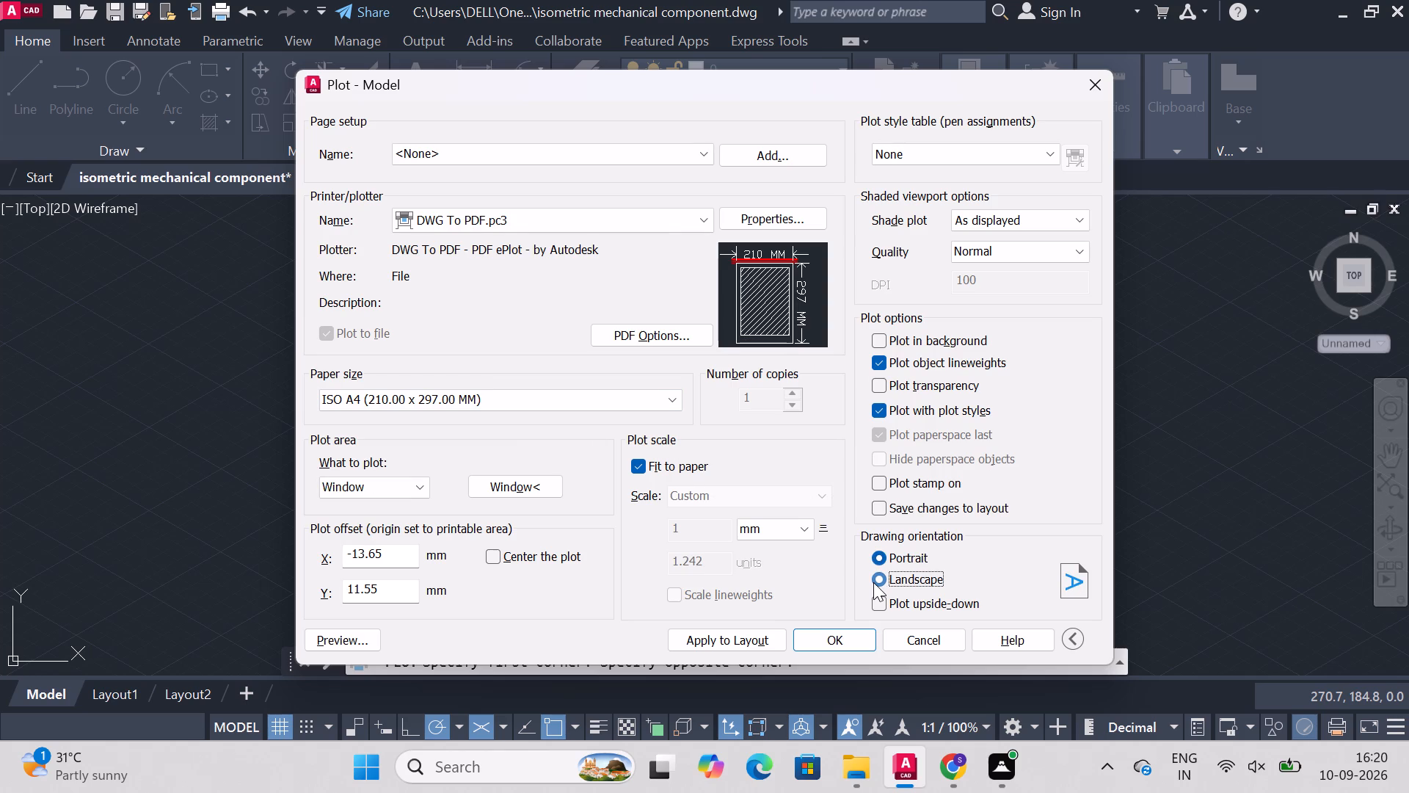
Plot the drawing to the Desktop as "isometric mechanical component-Model.pdf" and close the PDF that opens.
click(852, 632)
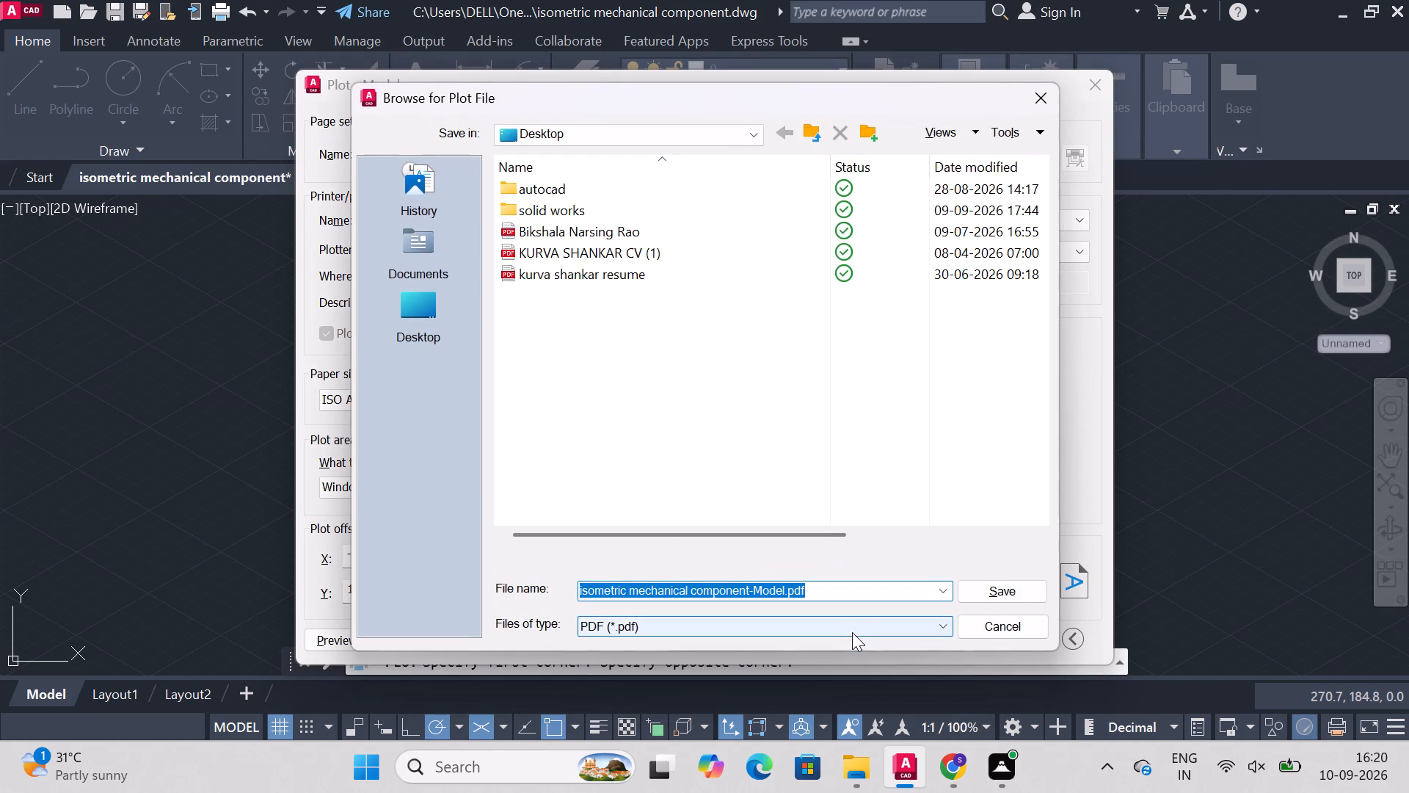
click(452, 321)
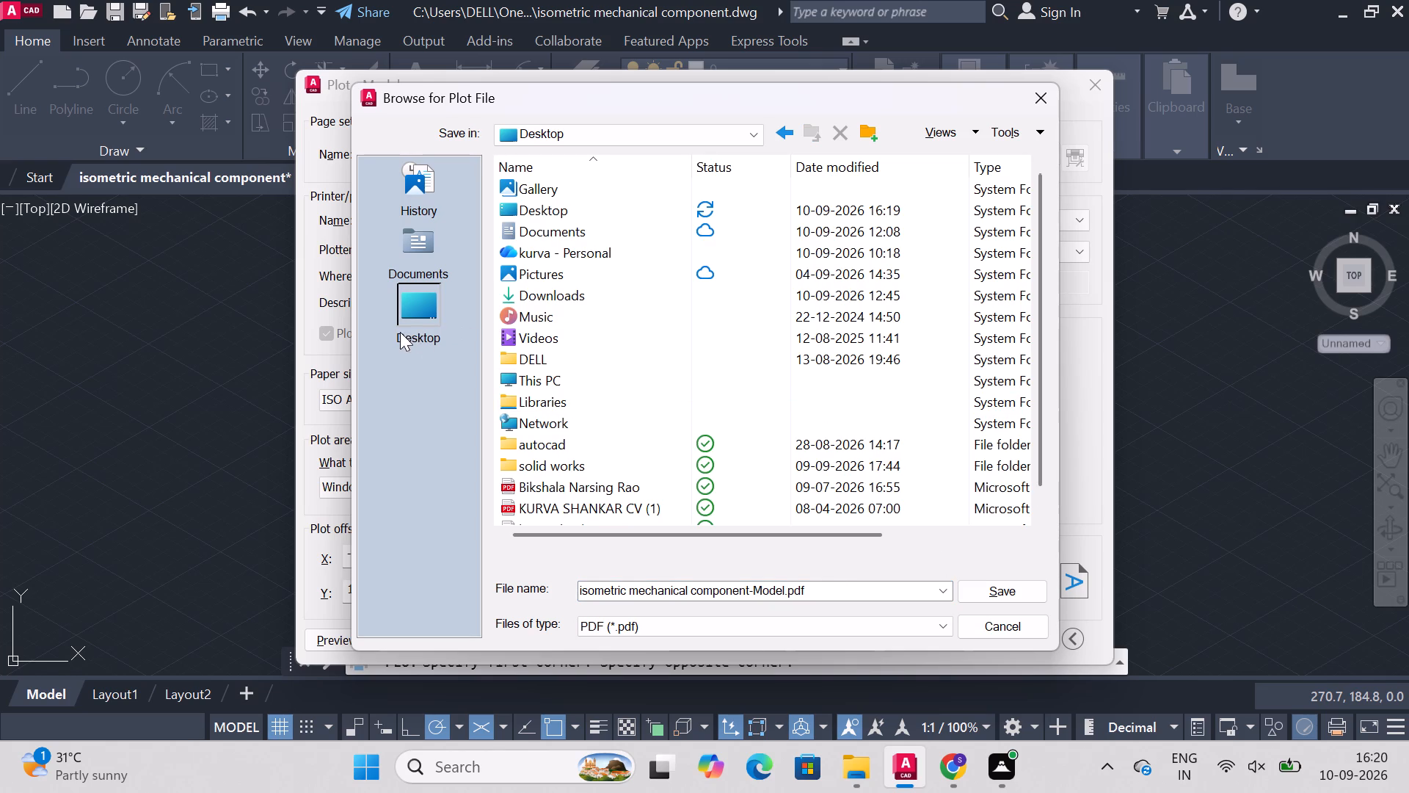
click(410, 314)
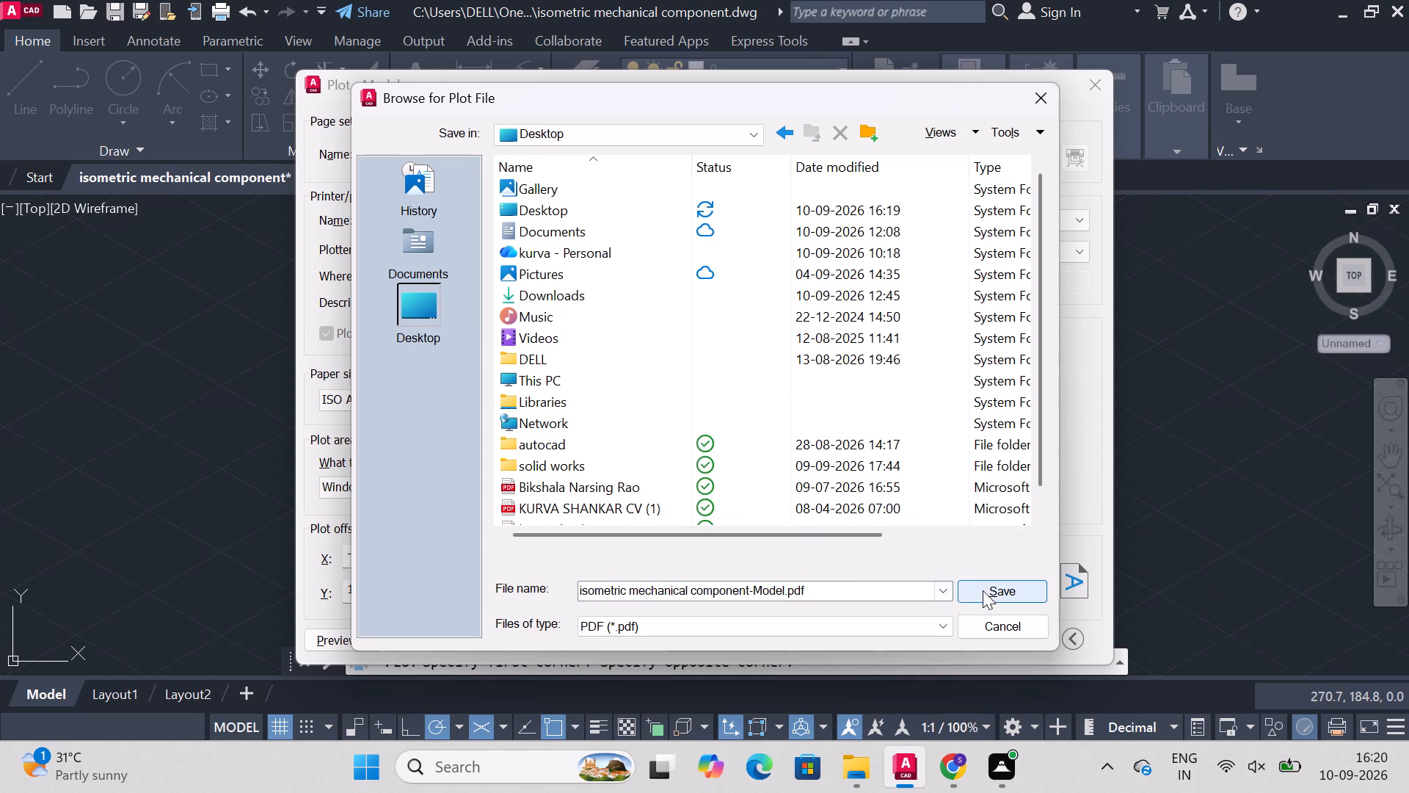
click(983, 590)
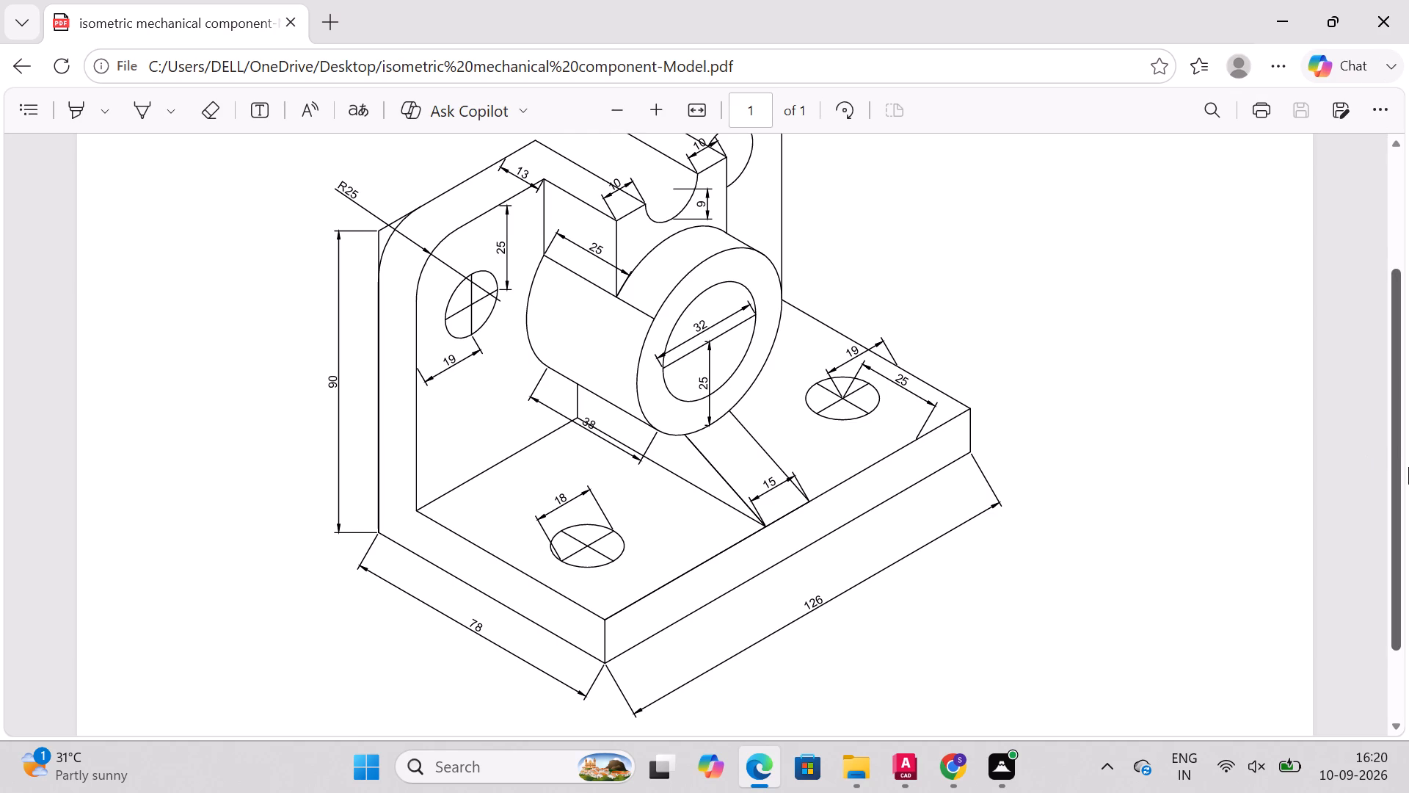
click(1376, 7)
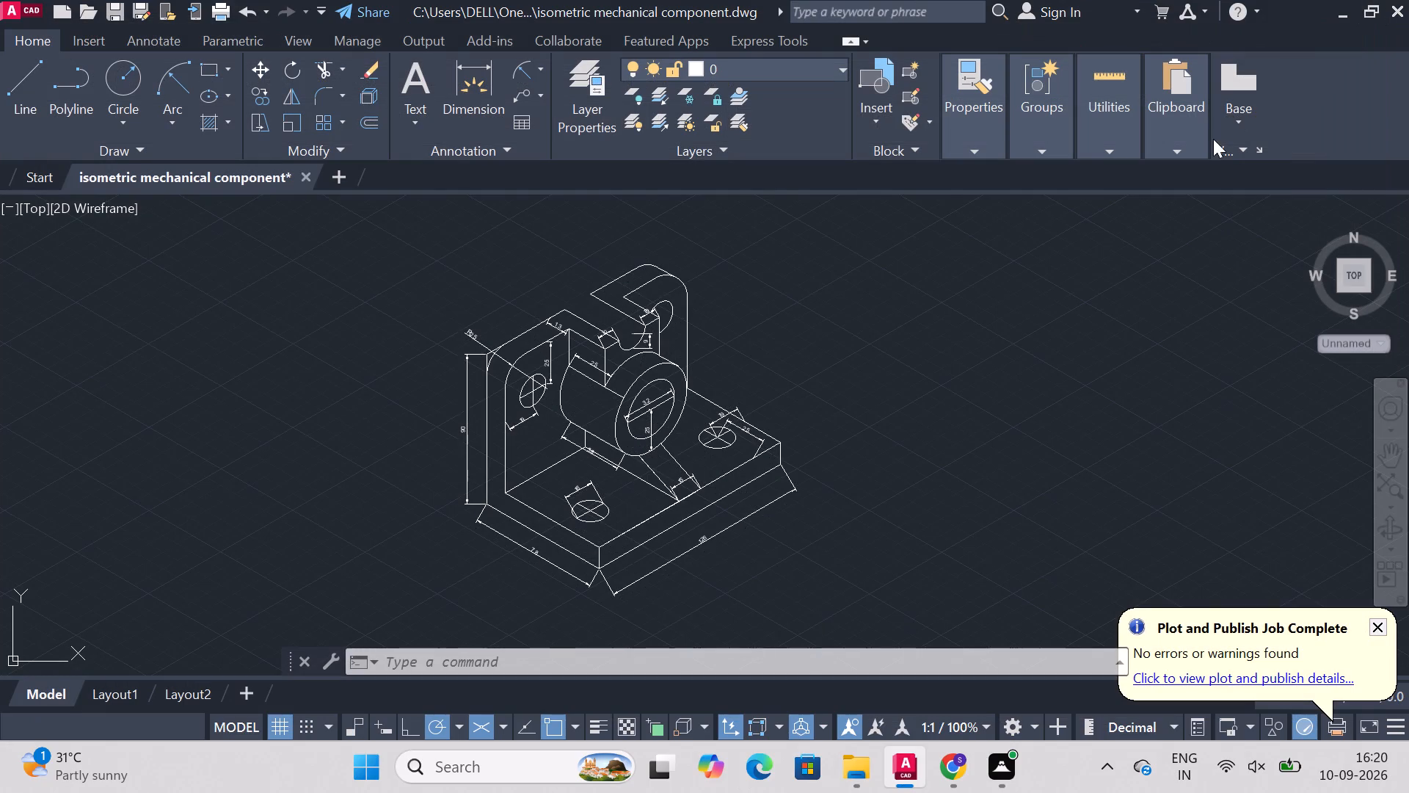